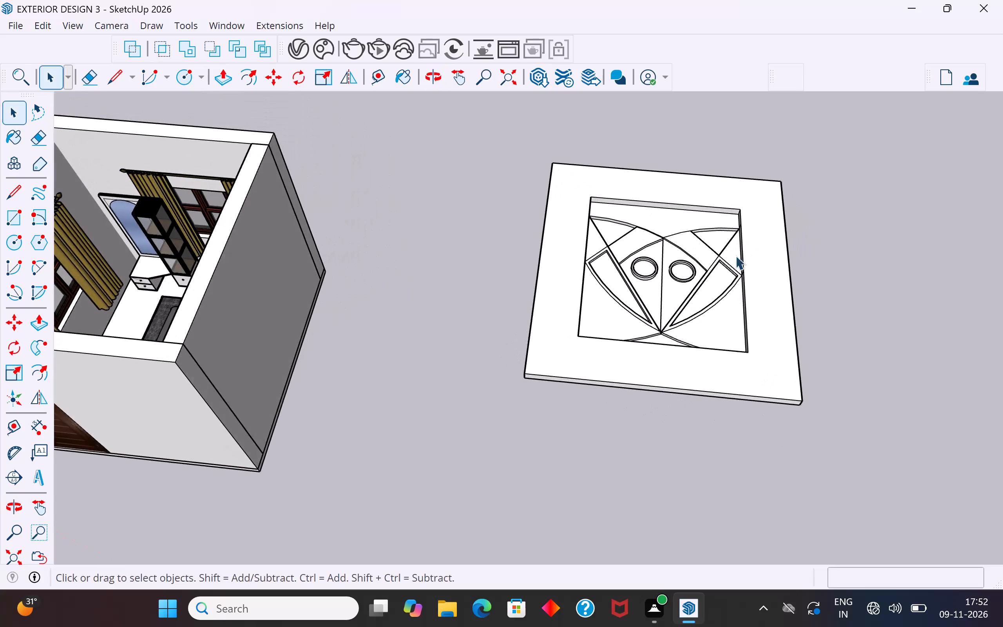
Select the whole square ceiling panel with its recessed arc-and-circle design and make it a group.
{"action": "scroll", "coordinate": [727, 242], "scroll_direction": "up", "scroll_amount": 5}
{"action": "scroll", "coordinate": [712, 326], "scroll_direction": "down", "scroll_amount": 3}
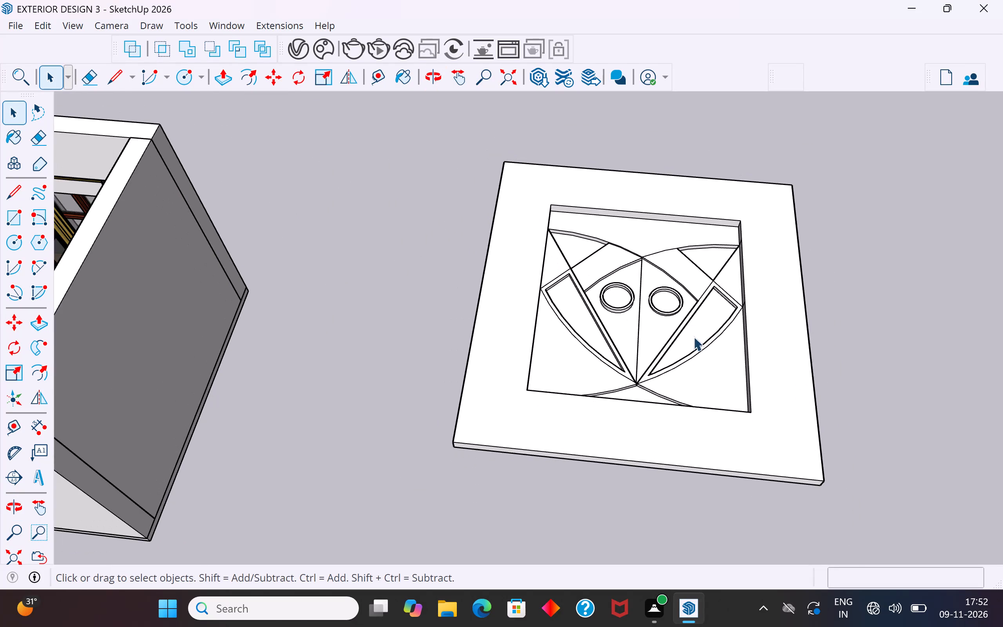
{"action": "scroll", "coordinate": [560, 372], "scroll_direction": "down", "scroll_amount": 5}
{"action": "left_click_drag", "start_coordinate": [826, 218], "coordinate": [475, 478]}
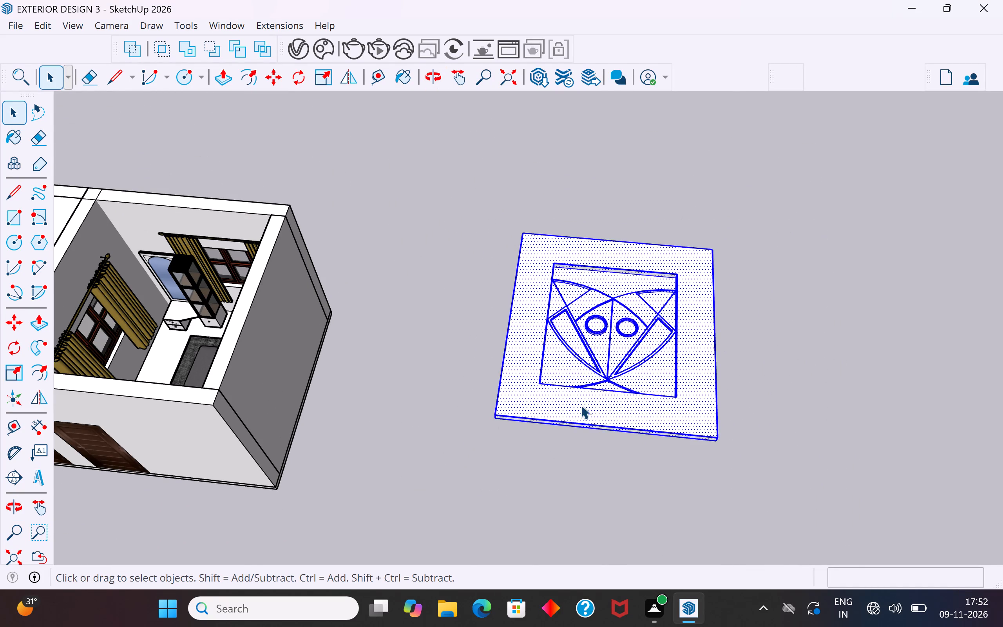
{"action": "right_click", "coordinate": [581, 405]}
{"action": "left_click", "coordinate": [635, 148]}
{"action": "left_click", "coordinate": [656, 147]}
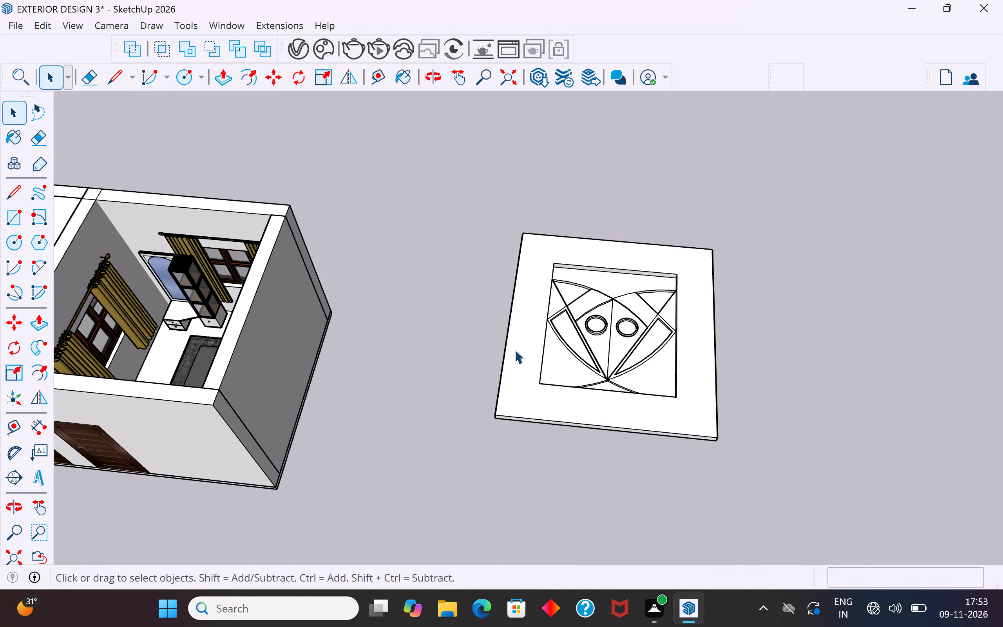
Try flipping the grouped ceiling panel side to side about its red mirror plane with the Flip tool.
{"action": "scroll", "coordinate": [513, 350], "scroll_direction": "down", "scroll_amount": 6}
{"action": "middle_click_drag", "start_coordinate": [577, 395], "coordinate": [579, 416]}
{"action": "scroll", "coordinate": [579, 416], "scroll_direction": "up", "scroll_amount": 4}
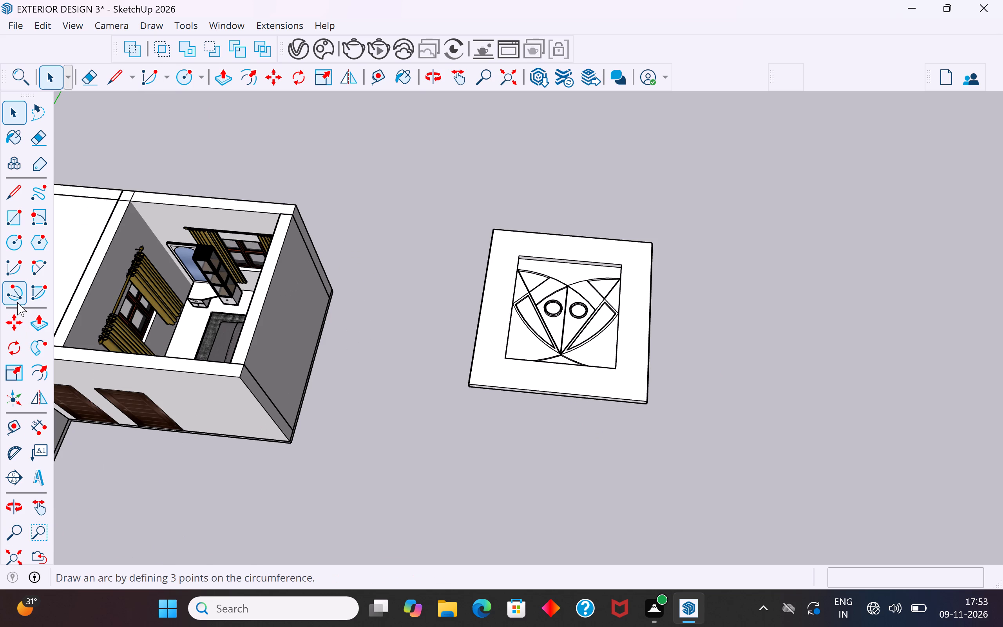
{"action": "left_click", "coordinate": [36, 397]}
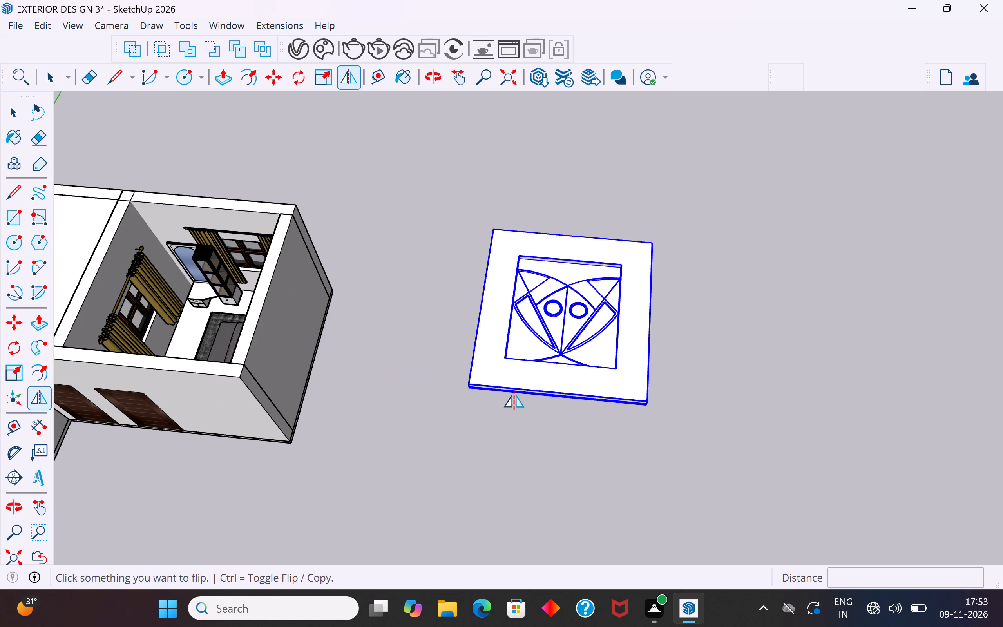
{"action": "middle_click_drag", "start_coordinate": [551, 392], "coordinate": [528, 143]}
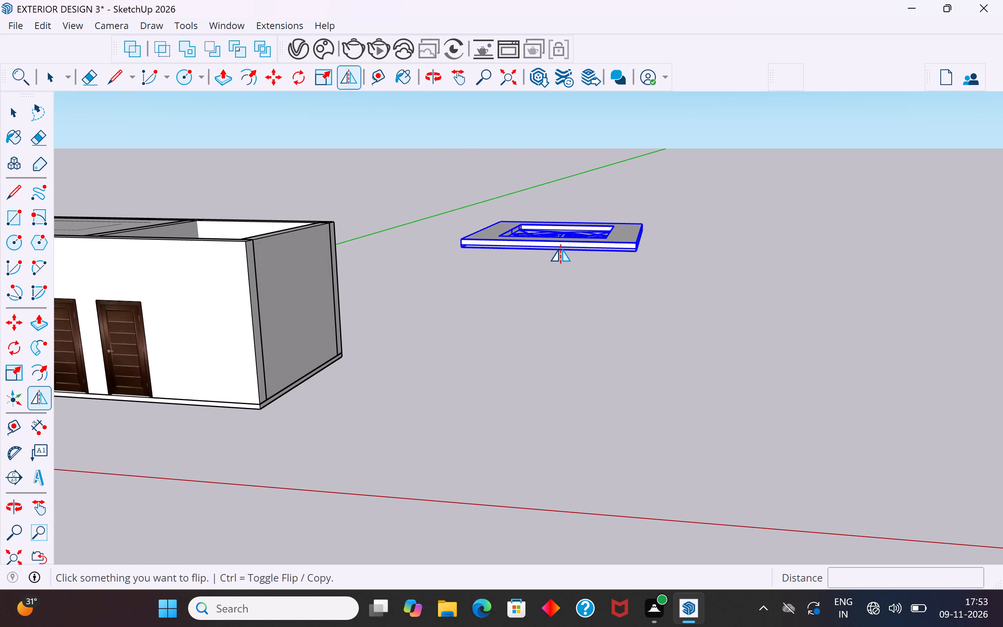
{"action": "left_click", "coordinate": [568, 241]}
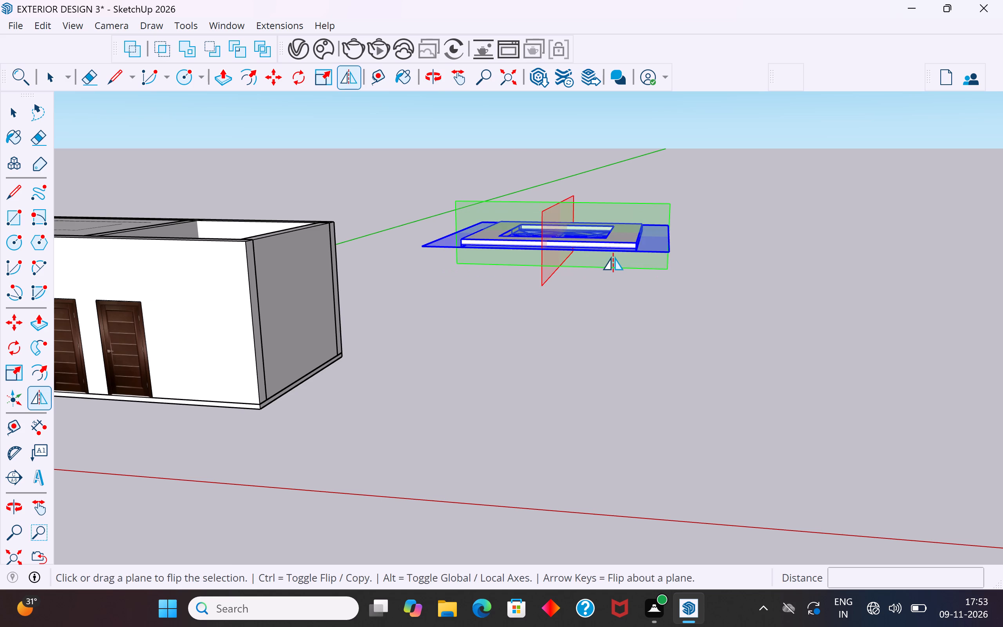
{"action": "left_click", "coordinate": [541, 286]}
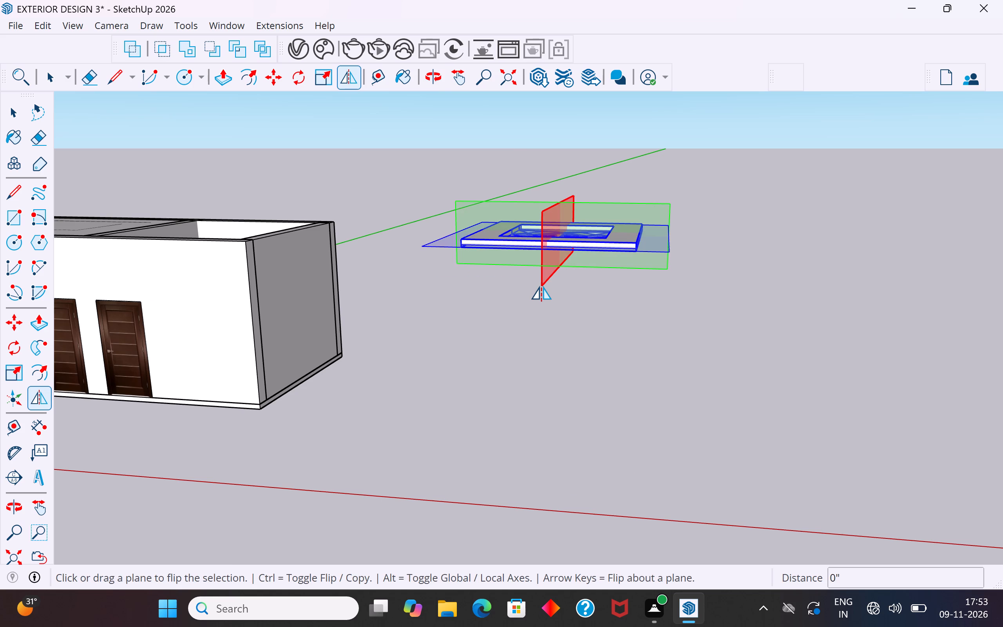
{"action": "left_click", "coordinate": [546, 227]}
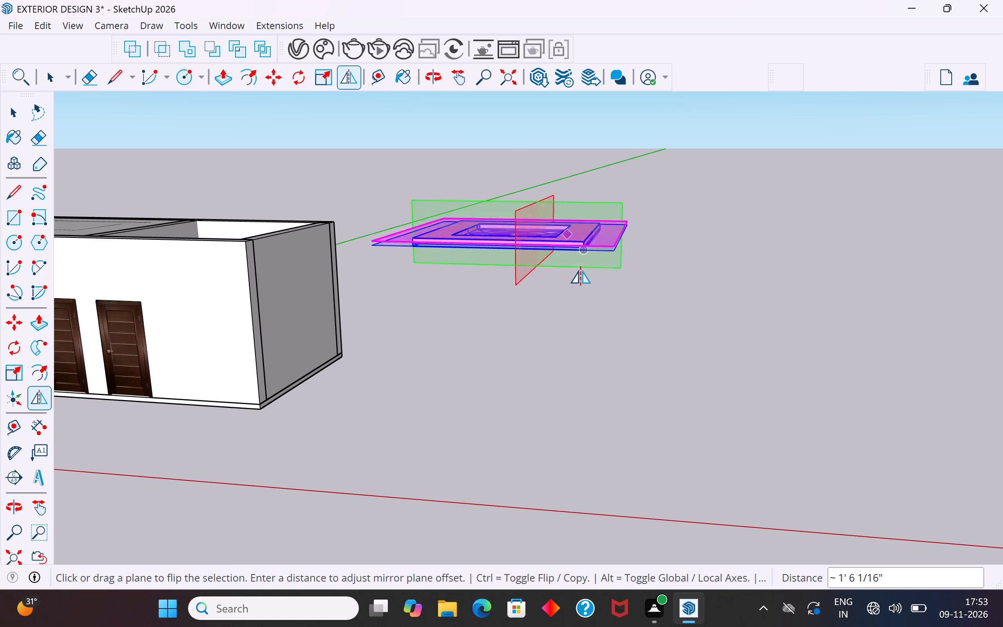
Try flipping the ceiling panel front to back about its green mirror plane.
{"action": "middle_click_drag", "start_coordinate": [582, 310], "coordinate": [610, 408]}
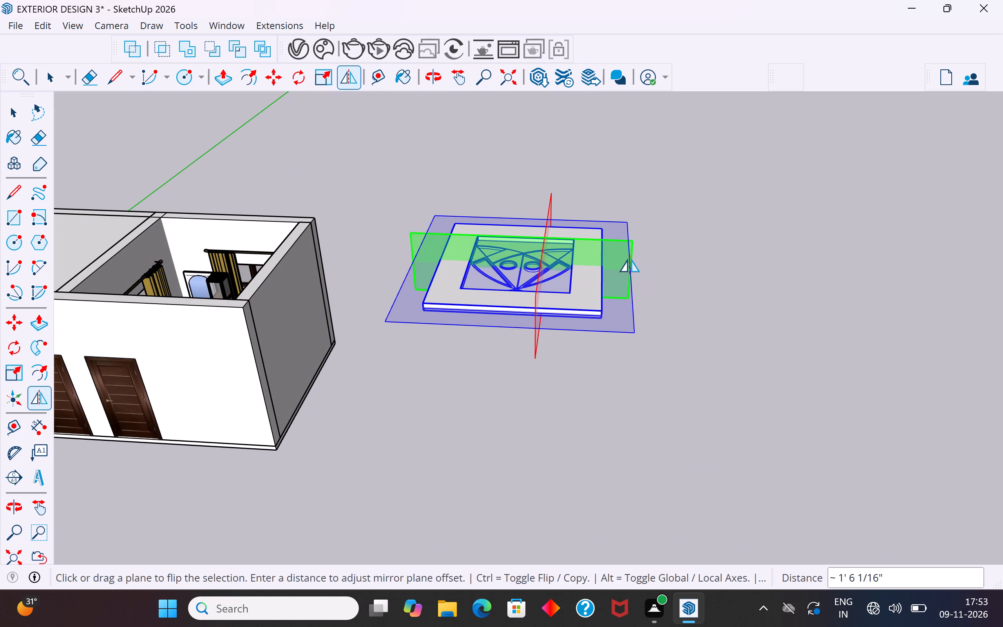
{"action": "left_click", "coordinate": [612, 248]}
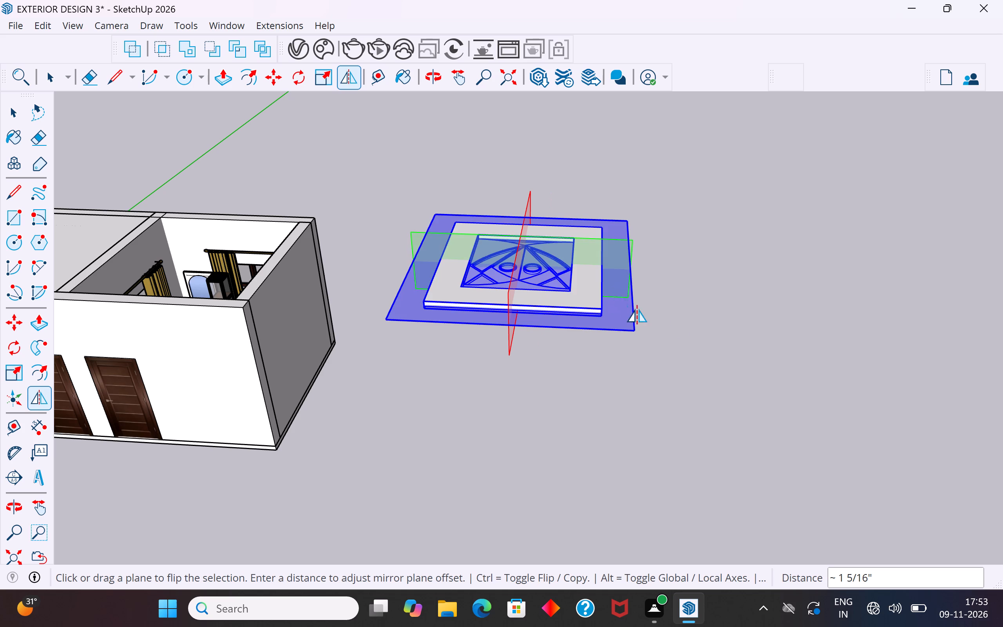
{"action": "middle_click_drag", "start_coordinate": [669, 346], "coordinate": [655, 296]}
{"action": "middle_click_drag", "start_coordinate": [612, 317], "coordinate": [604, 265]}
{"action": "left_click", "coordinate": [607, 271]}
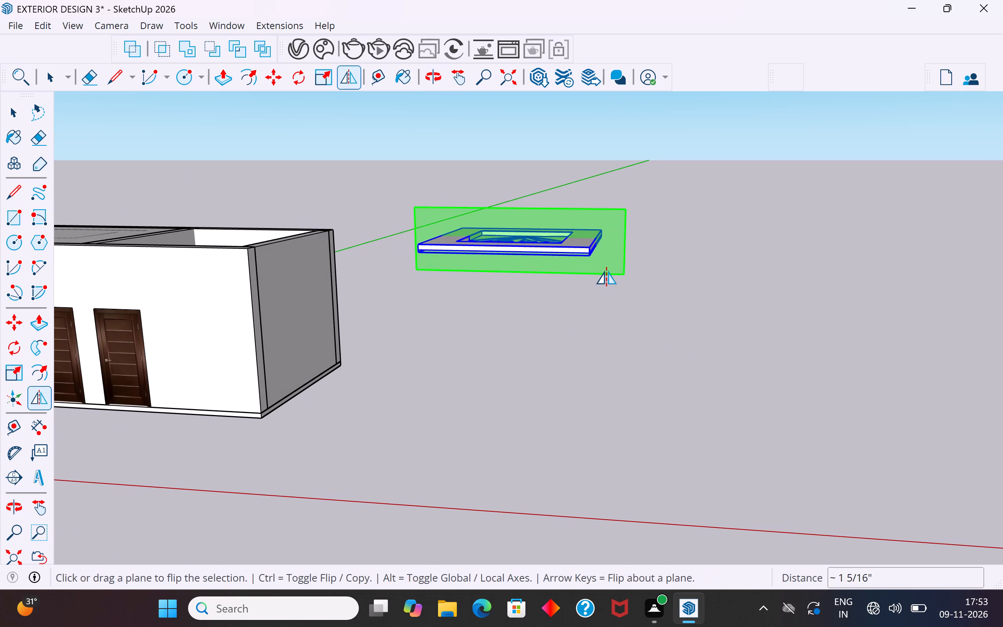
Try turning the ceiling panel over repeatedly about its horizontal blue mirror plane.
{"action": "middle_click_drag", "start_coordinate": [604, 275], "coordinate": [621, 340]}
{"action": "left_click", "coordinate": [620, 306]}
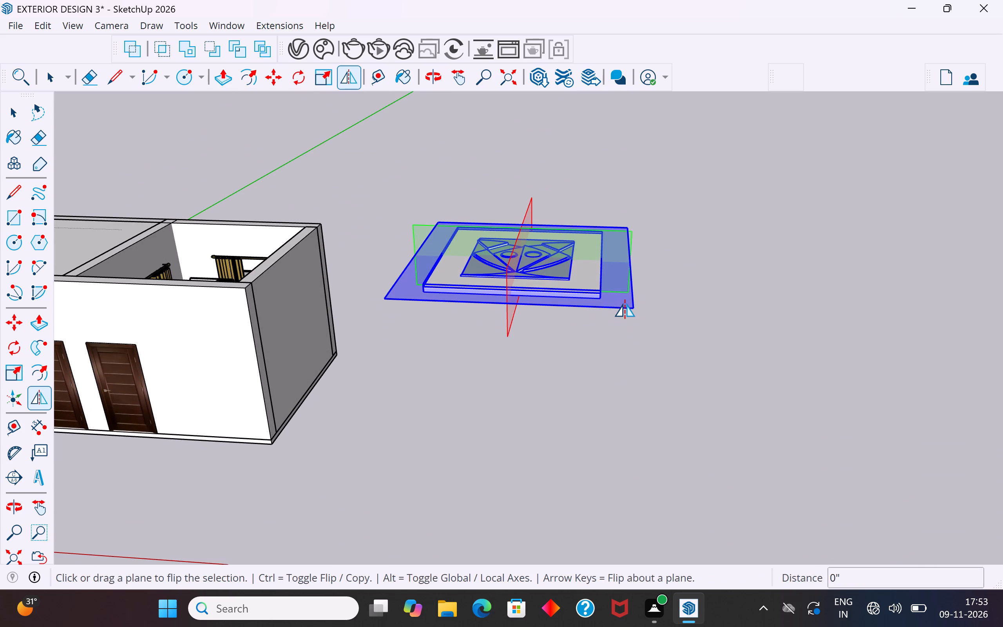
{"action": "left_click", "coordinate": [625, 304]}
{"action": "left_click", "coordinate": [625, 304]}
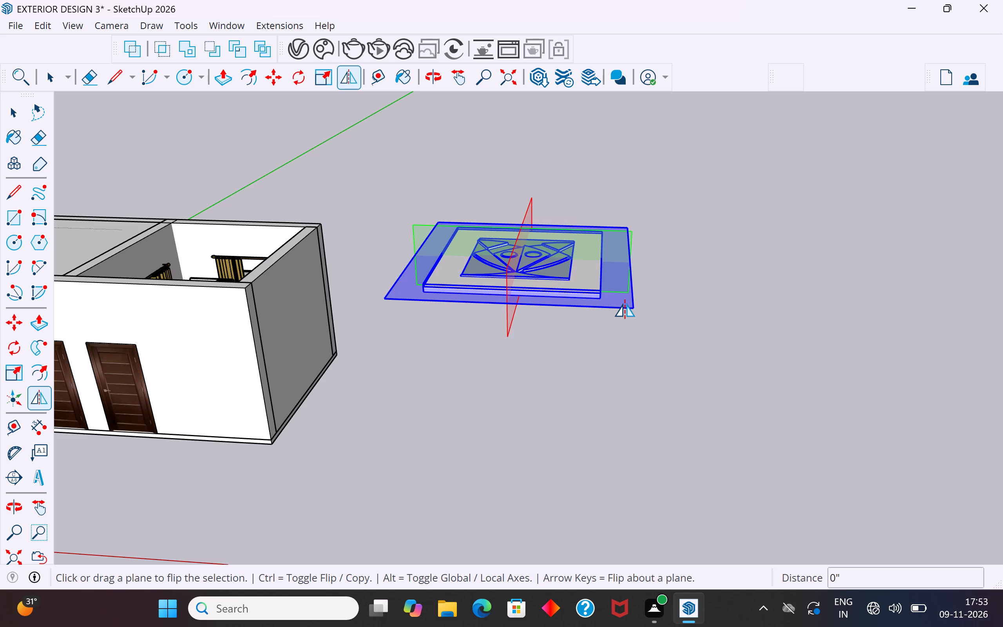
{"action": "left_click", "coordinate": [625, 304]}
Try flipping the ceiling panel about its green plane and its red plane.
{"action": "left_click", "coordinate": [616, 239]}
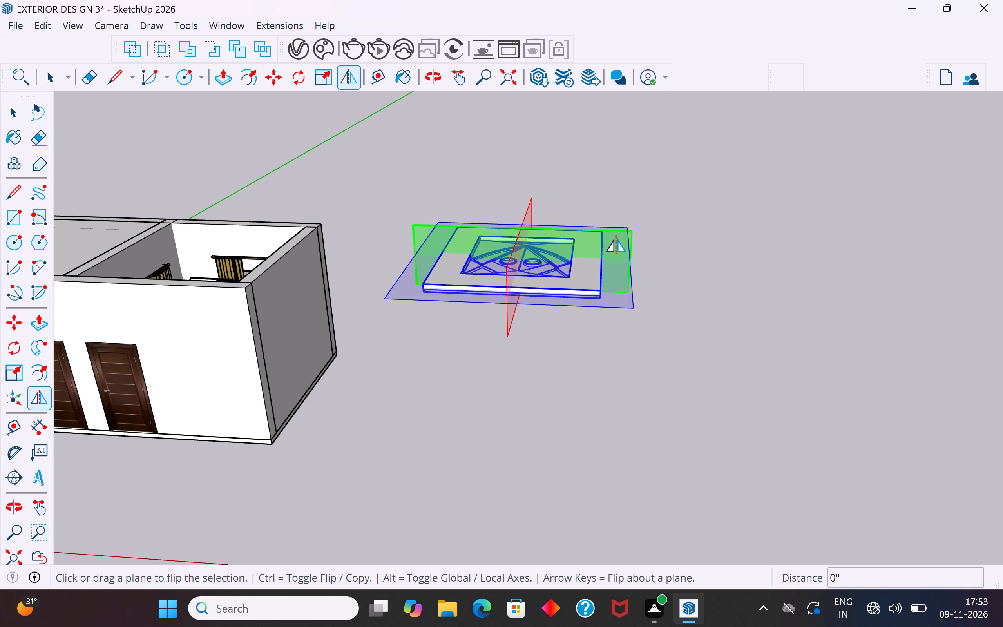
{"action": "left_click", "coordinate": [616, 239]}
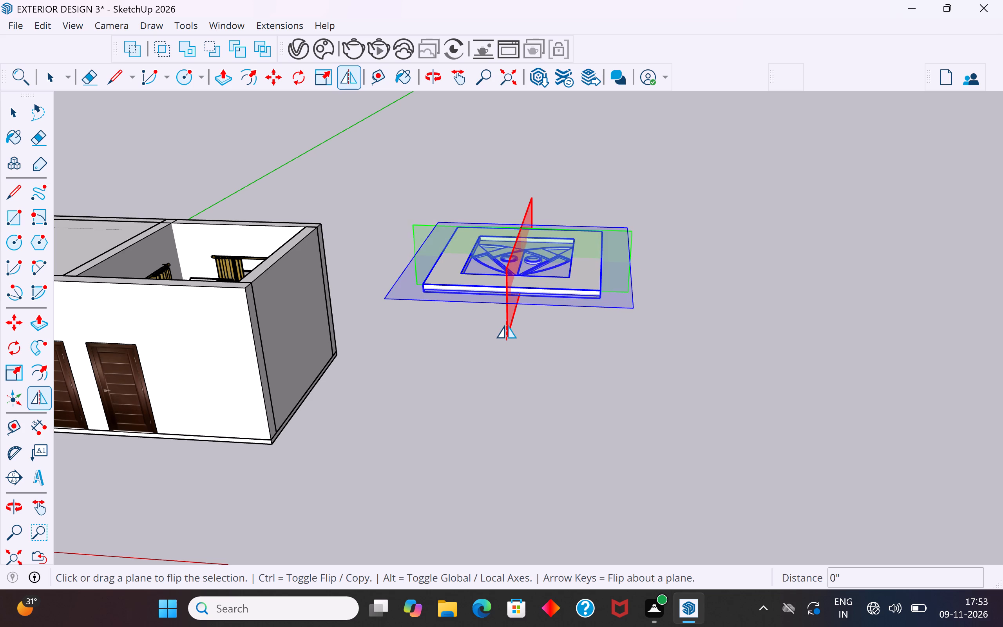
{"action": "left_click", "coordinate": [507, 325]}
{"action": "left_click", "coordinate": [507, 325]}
Flip the ceiling panel upside down about its horizontal blue plane so the recessed design faces downward, and leave the Flip tool.
{"action": "middle_click_drag", "start_coordinate": [540, 337], "coordinate": [570, 121]}
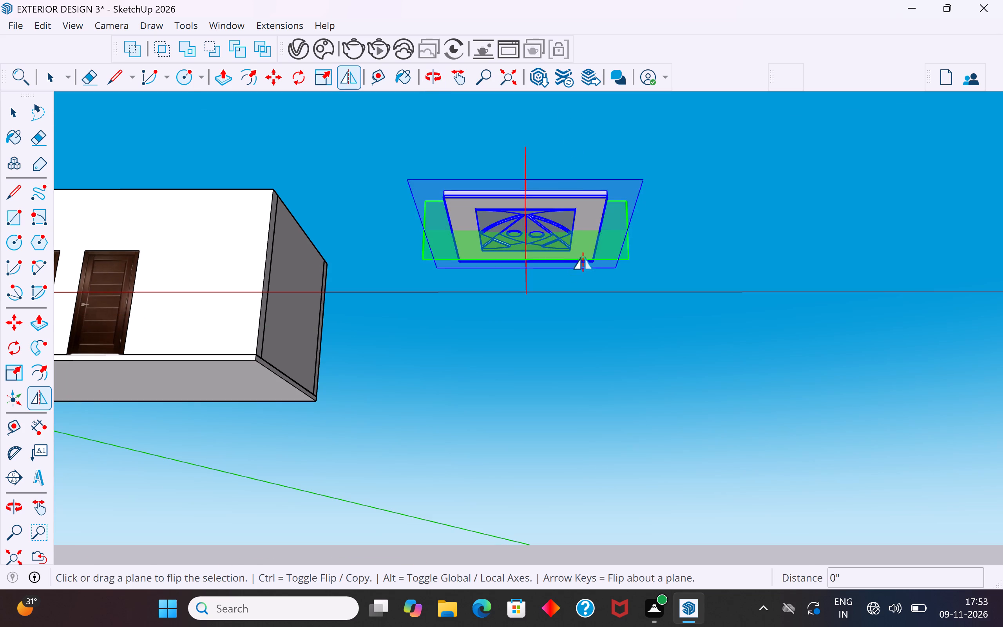
{"action": "middle_click_drag", "start_coordinate": [520, 167], "coordinate": [426, 107]}
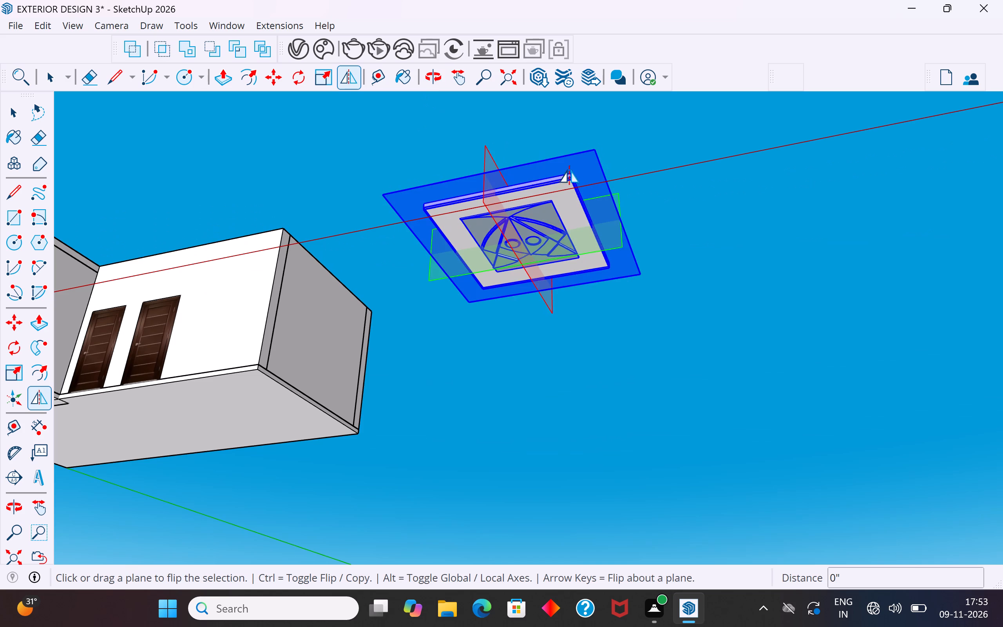
{"action": "left_click", "coordinate": [587, 156]}
{"action": "left_click", "coordinate": [587, 156]}
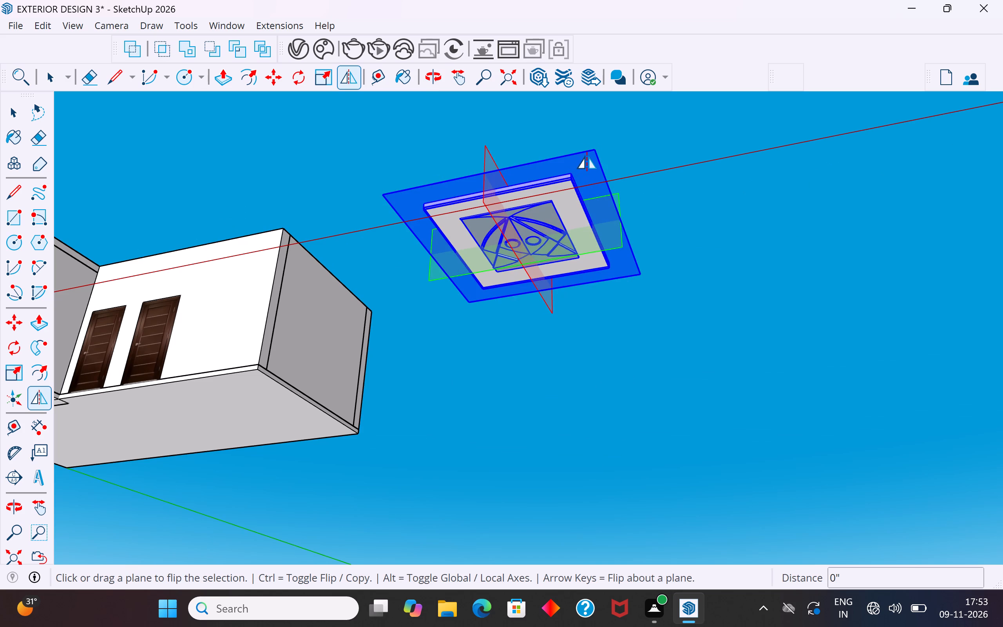
{"action": "left_click", "coordinate": [587, 156]}
{"action": "scroll", "coordinate": [556, 184], "scroll_direction": "up", "scroll_amount": 12}
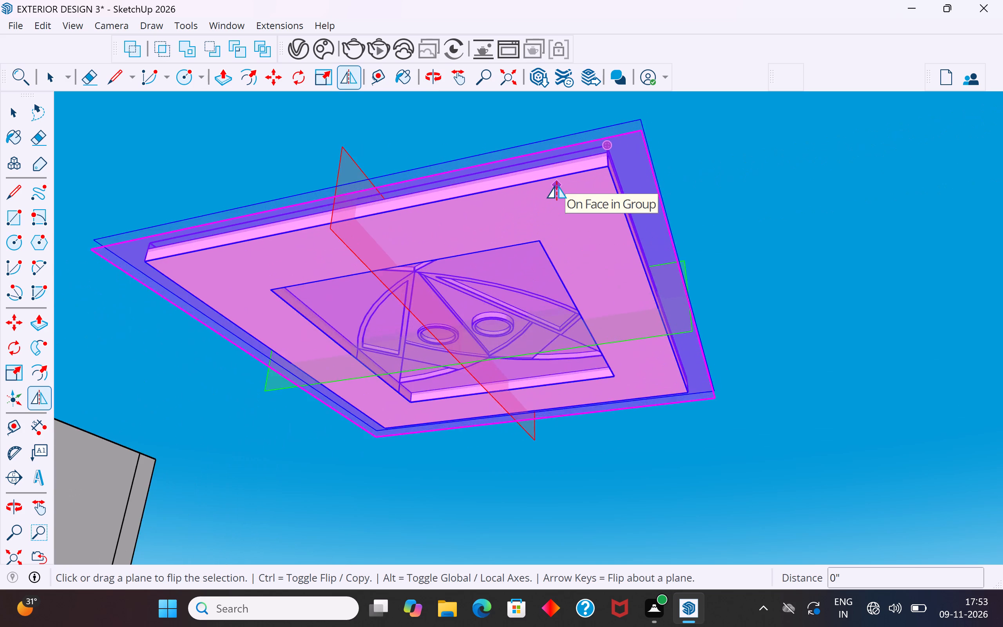
{"action": "scroll", "coordinate": [557, 185], "scroll_direction": "up", "scroll_amount": 4}
{"action": "middle_click_drag", "start_coordinate": [563, 190], "coordinate": [664, 497]}
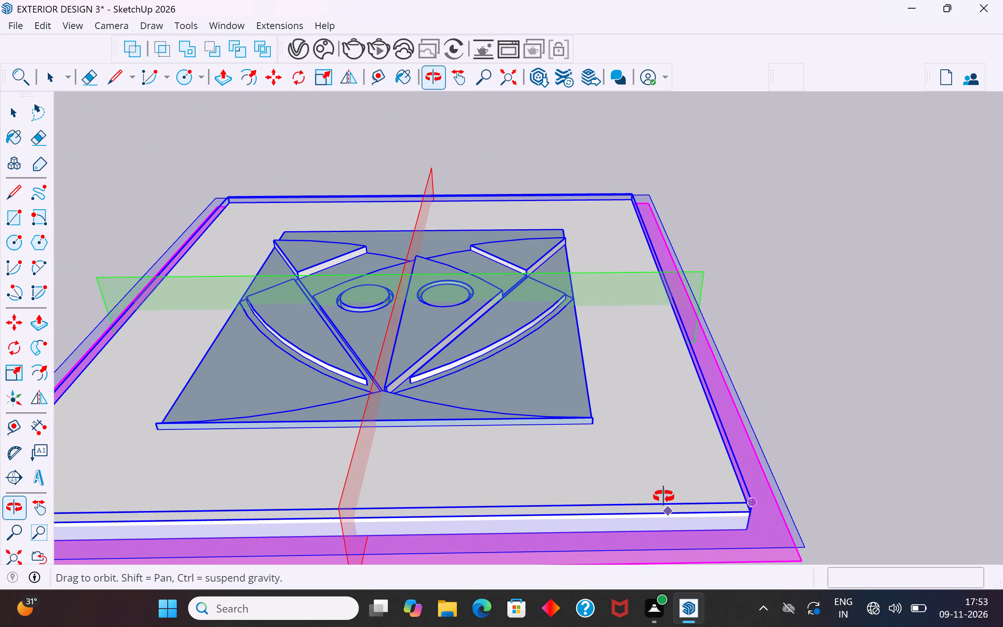
{"action": "middle_click_drag", "start_coordinate": [664, 497], "coordinate": [621, 312]}
{"action": "scroll", "coordinate": [626, 237], "scroll_direction": "down", "scroll_amount": 7}
{"action": "middle_click_drag", "start_coordinate": [627, 241], "coordinate": [645, 449]}
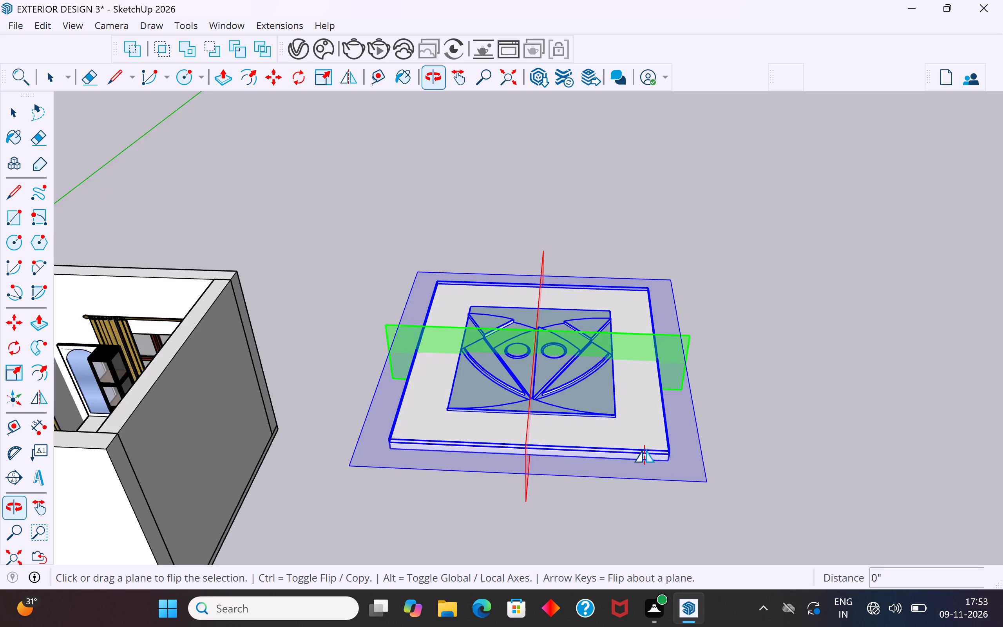
{"action": "scroll", "coordinate": [649, 454], "scroll_direction": "up", "scroll_amount": 6}
{"action": "left_click", "coordinate": [21, 105]}
{"action": "left_click", "coordinate": [111, 170]}
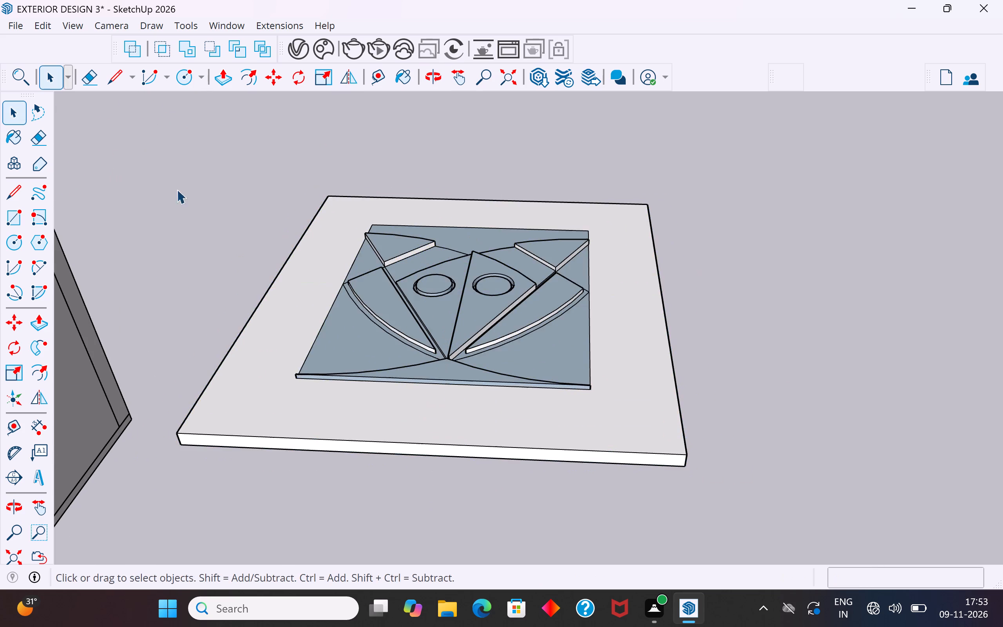
Move the flipped ceiling panel about 21' 8" onto the open-topped furnished room, snapping its corner to the inner corner of the wall tops.
{"action": "middle_click_drag", "start_coordinate": [414, 245], "coordinate": [400, 197]}
{"action": "scroll", "coordinate": [402, 348], "scroll_direction": "down", "scroll_amount": 6}
{"action": "scroll", "coordinate": [418, 379], "scroll_direction": "up", "scroll_amount": 2}
{"action": "middle_click_drag", "start_coordinate": [422, 384], "coordinate": [460, 191]}
{"action": "scroll", "coordinate": [406, 330], "scroll_direction": "down", "scroll_amount": 6}
{"action": "middle_click_drag", "start_coordinate": [458, 303], "coordinate": [480, 416]}
{"action": "scroll", "coordinate": [480, 416], "scroll_direction": "up", "scroll_amount": 1}
{"action": "scroll", "coordinate": [576, 258], "scroll_direction": "down", "scroll_amount": 11}
{"action": "middle_click_drag", "start_coordinate": [583, 268], "coordinate": [581, 356]}
{"action": "scroll", "coordinate": [583, 350], "scroll_direction": "up", "scroll_amount": 1}
{"action": "scroll", "coordinate": [652, 238], "scroll_direction": "down", "scroll_amount": 5}
{"action": "middle_click_drag", "start_coordinate": [652, 239], "coordinate": [561, 352]}
{"action": "scroll", "coordinate": [614, 324], "scroll_direction": "up", "scroll_amount": 1}
{"action": "scroll", "coordinate": [586, 265], "scroll_direction": "up", "scroll_amount": 5}
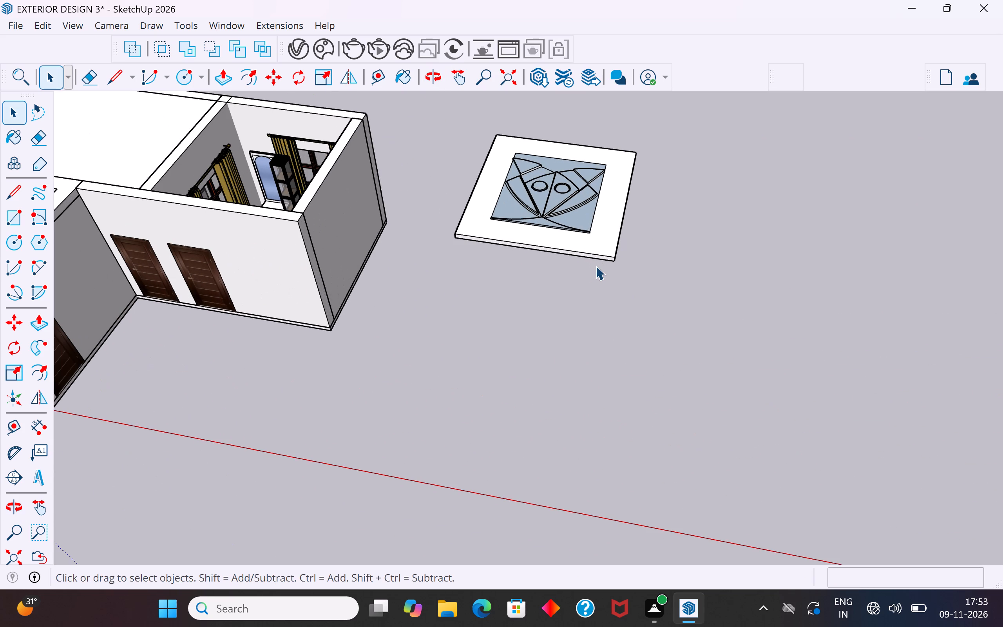
{"action": "left_click", "coordinate": [601, 230]}
{"action": "key", "text": "m"}
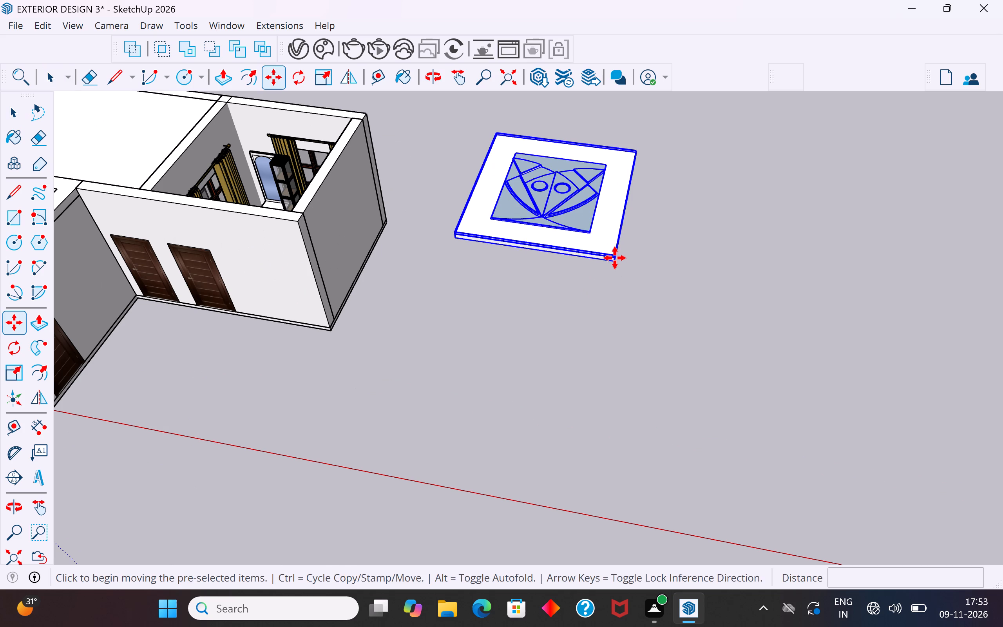
{"action": "left_click", "coordinate": [615, 252]}
{"action": "scroll", "coordinate": [309, 209], "scroll_direction": "up", "scroll_amount": 6}
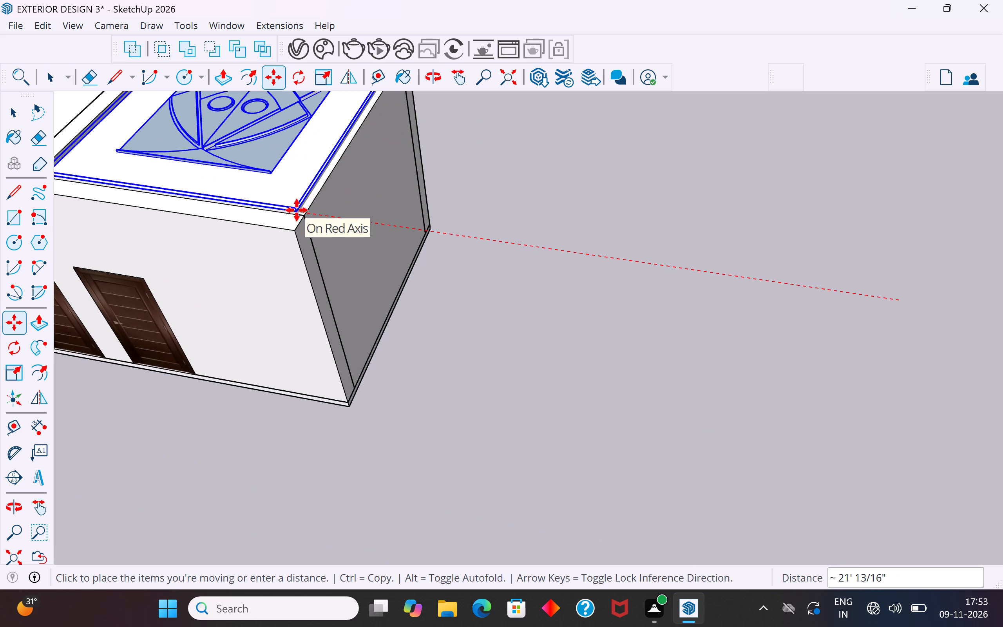
{"action": "scroll", "coordinate": [285, 216], "scroll_direction": "up", "scroll_amount": 7}
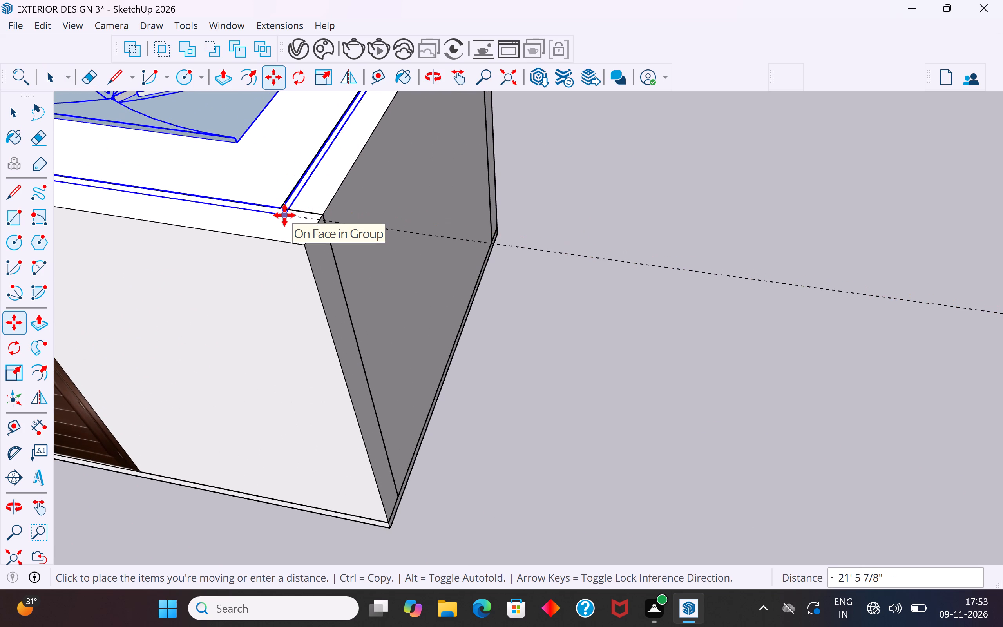
{"action": "scroll", "coordinate": [284, 215], "scroll_direction": "up", "scroll_amount": 14}
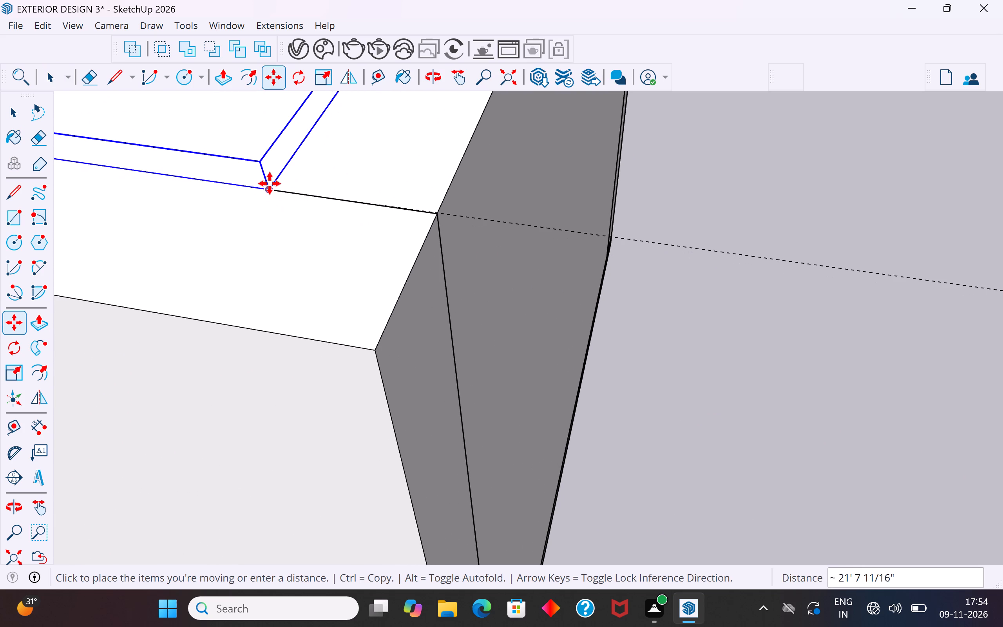
{"action": "left_click", "coordinate": [270, 183]}
{"action": "scroll", "coordinate": [577, 330], "scroll_direction": "down", "scroll_amount": 13}
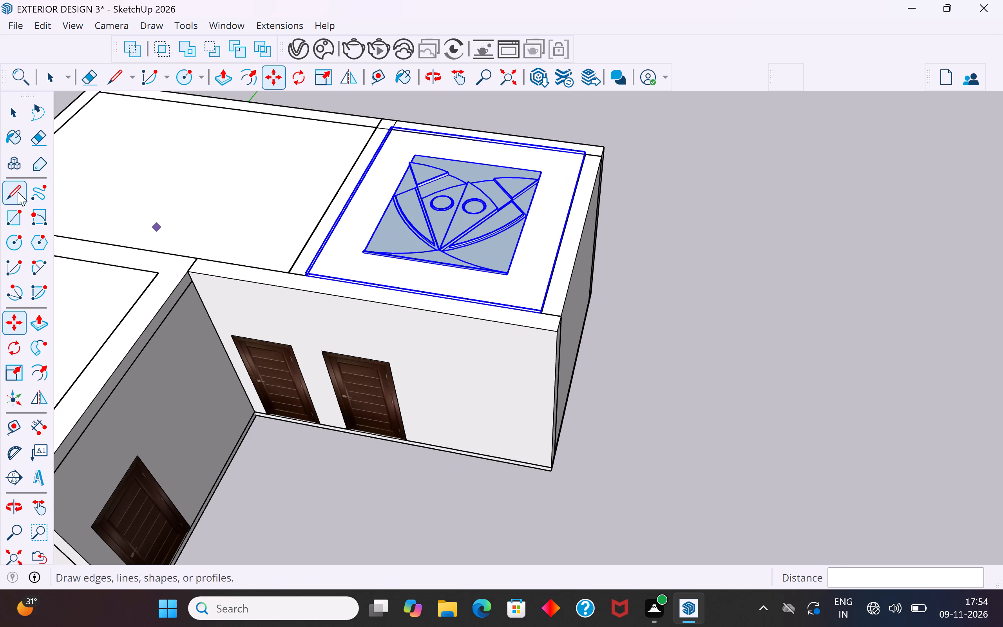
{"action": "left_click", "coordinate": [11, 119]}
{"action": "left_click", "coordinate": [641, 361]}
Examine the placed ceiling panel and the whole house model from several angles.
{"action": "middle_click_drag", "start_coordinate": [414, 344], "coordinate": [619, 348]}
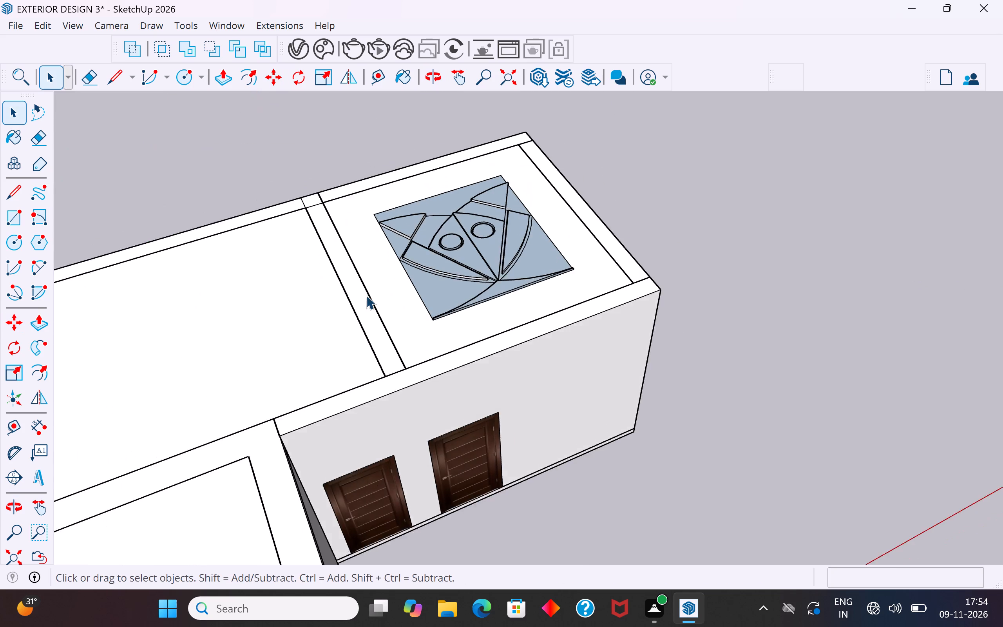
{"action": "scroll", "coordinate": [366, 295], "scroll_direction": "up", "scroll_amount": 5}
{"action": "middle_click_drag", "start_coordinate": [365, 293], "coordinate": [243, 226]}
{"action": "scroll", "coordinate": [365, 293], "scroll_direction": "up", "scroll_amount": 1}
{"action": "scroll", "coordinate": [312, 350], "scroll_direction": "down", "scroll_amount": 10}
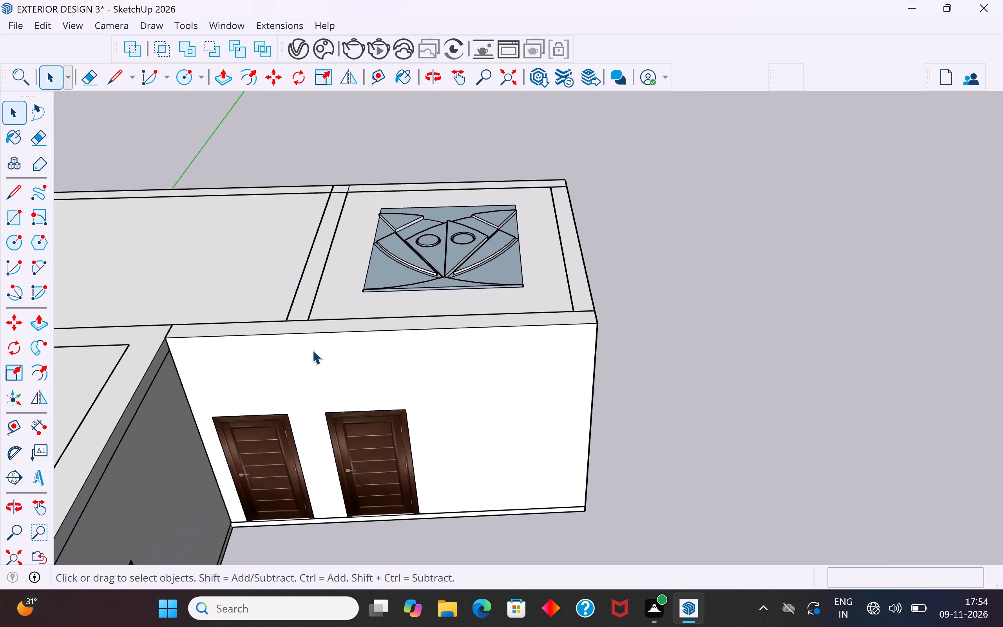
{"action": "scroll", "coordinate": [312, 350], "scroll_direction": "down", "scroll_amount": 2}
{"action": "middle_click_drag", "start_coordinate": [378, 431], "coordinate": [319, 306]}
{"action": "scroll", "coordinate": [330, 309], "scroll_direction": "up", "scroll_amount": 1}
{"action": "scroll", "coordinate": [427, 401], "scroll_direction": "down", "scroll_amount": 7}
{"action": "middle_click_drag", "start_coordinate": [501, 457], "coordinate": [462, 402]}
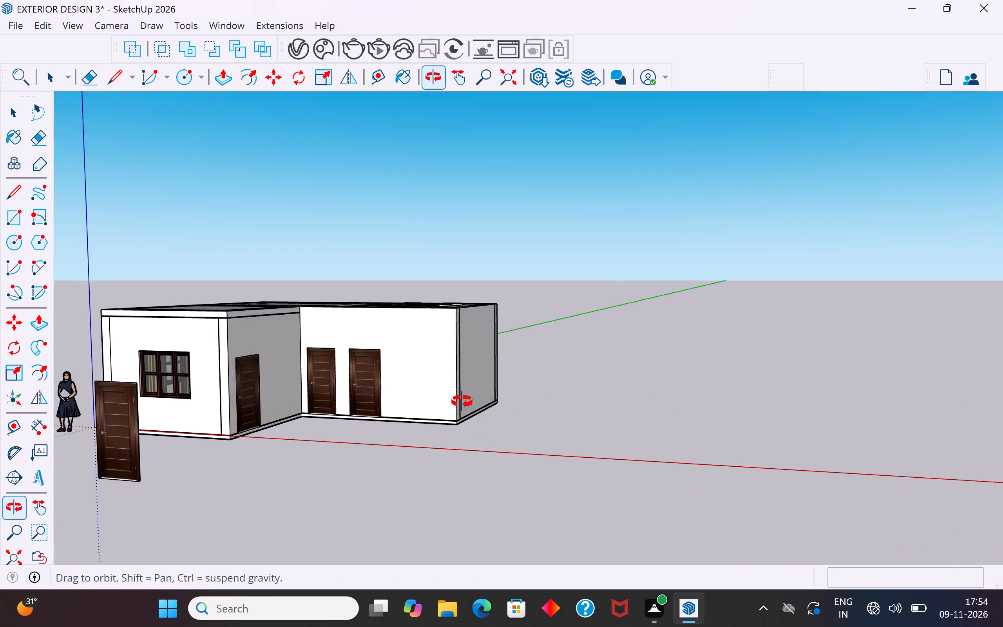
{"action": "middle_click_drag", "start_coordinate": [462, 402], "coordinate": [597, 411]}
{"action": "middle_click_drag", "start_coordinate": [677, 371], "coordinate": [589, 427]}
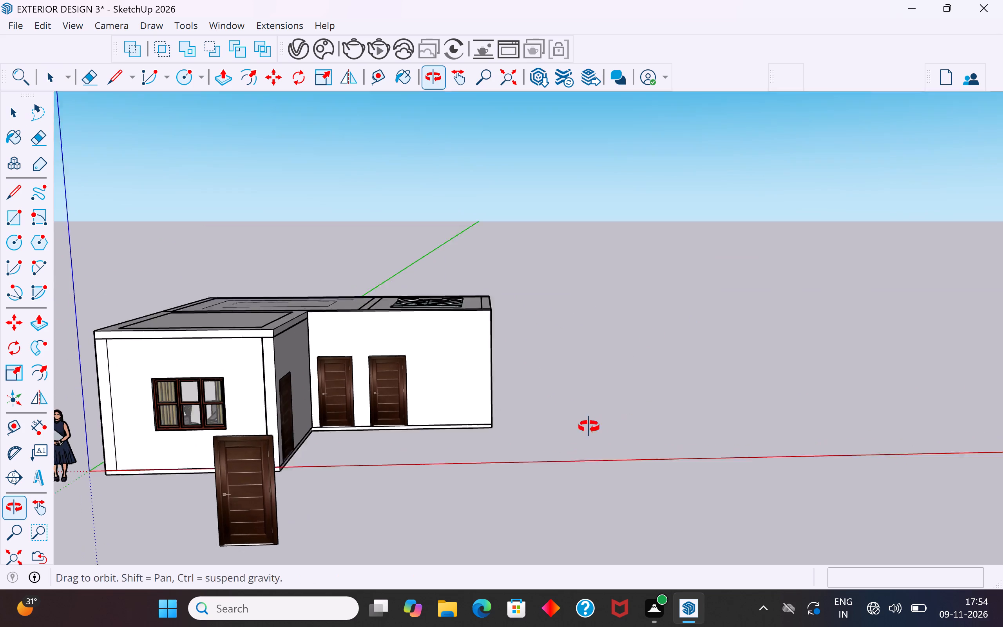
{"action": "middle_click_drag", "start_coordinate": [589, 427], "coordinate": [566, 418]}
{"action": "scroll", "coordinate": [672, 324], "scroll_direction": "down", "scroll_amount": 6}
{"action": "middle_click_drag", "start_coordinate": [682, 352], "coordinate": [476, 431]}
{"action": "scroll", "coordinate": [485, 348], "scroll_direction": "up", "scroll_amount": 4}
{"action": "middle_click_drag", "start_coordinate": [403, 364], "coordinate": [408, 366]}
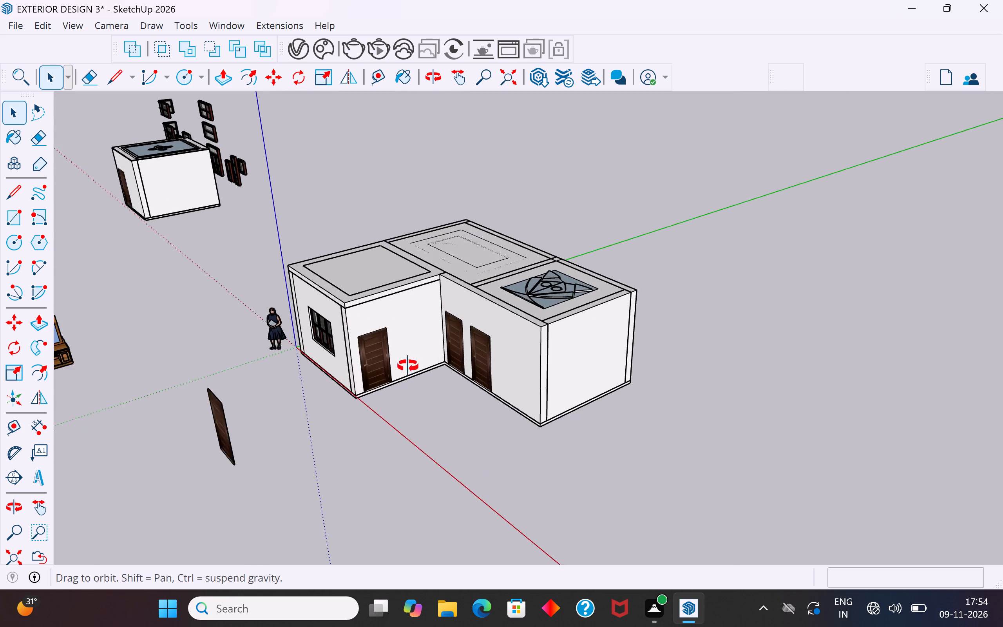
{"action": "middle_click_drag", "start_coordinate": [408, 366], "coordinate": [566, 357]}
{"action": "scroll", "coordinate": [566, 314], "scroll_direction": "up", "scroll_amount": 3}
{"action": "middle_click_drag", "start_coordinate": [566, 314], "coordinate": [593, 301]}
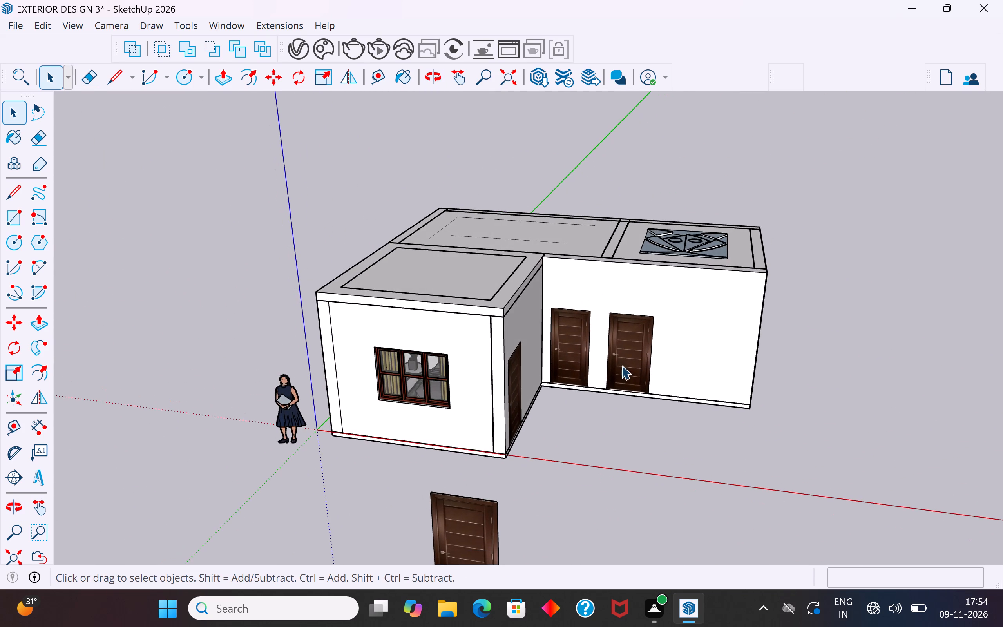
Examine the house model from several angles and distances, looking at the roof and the fitted ceiling panel.
{"action": "scroll", "coordinate": [542, 387], "scroll_direction": "down", "scroll_amount": 4}
{"action": "middle_click_drag", "start_coordinate": [655, 400], "coordinate": [623, 380]}
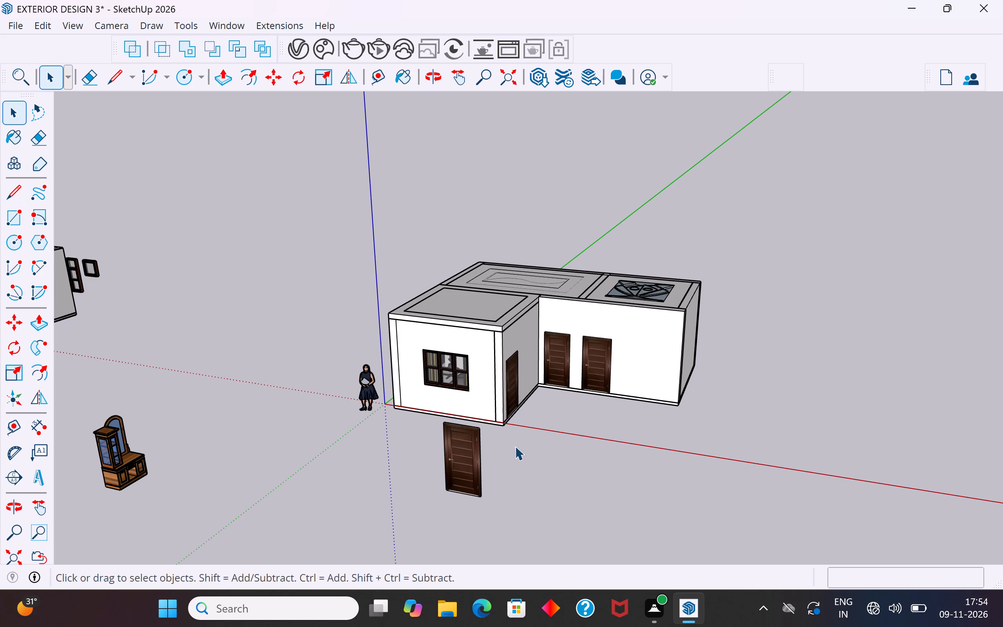
{"action": "scroll", "coordinate": [515, 443], "scroll_direction": "down", "scroll_amount": 2}
{"action": "middle_click_drag", "start_coordinate": [507, 437], "coordinate": [500, 471]}
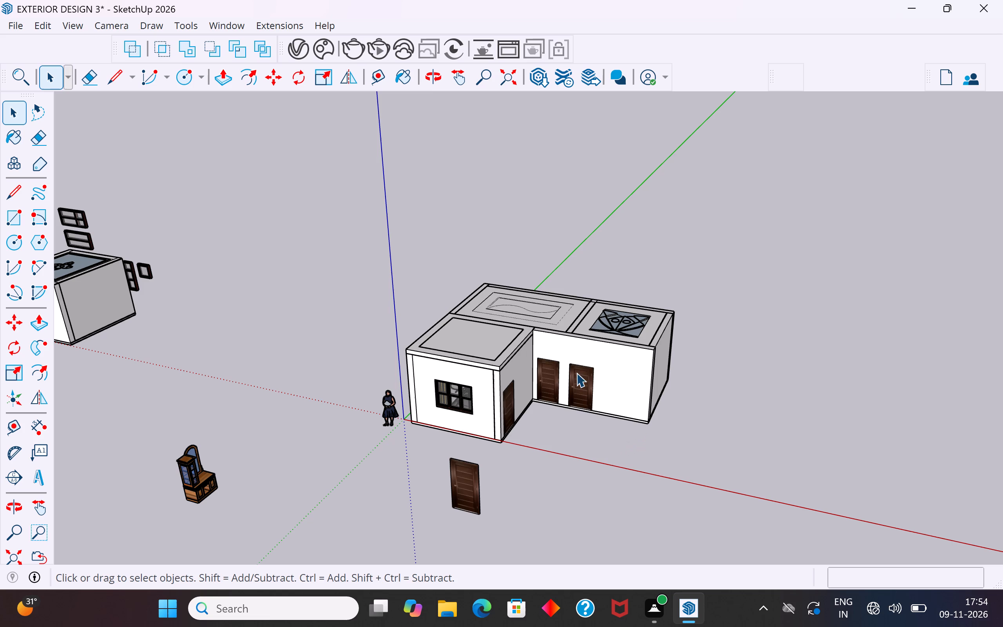
{"action": "scroll", "coordinate": [567, 364], "scroll_direction": "down", "scroll_amount": 3}
{"action": "middle_click_drag", "start_coordinate": [567, 364], "coordinate": [570, 401]}
{"action": "scroll", "coordinate": [530, 408], "scroll_direction": "up", "scroll_amount": 3}
{"action": "middle_click_drag", "start_coordinate": [530, 408], "coordinate": [583, 444]}
{"action": "scroll", "coordinate": [597, 433], "scroll_direction": "up", "scroll_amount": 2}
{"action": "scroll", "coordinate": [655, 299], "scroll_direction": "up", "scroll_amount": 3}
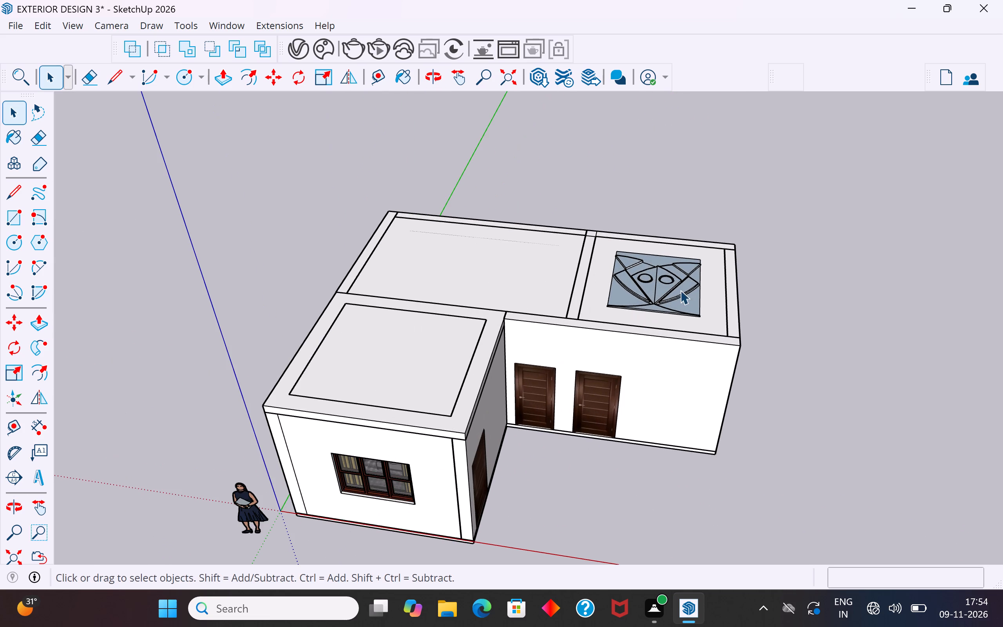
{"action": "middle_click_drag", "start_coordinate": [680, 290], "coordinate": [656, 264]}
Move the ceiling panel about 21' off the furnished room into the empty space beside the house, and clear the selection.
{"action": "left_click", "coordinate": [706, 314]}
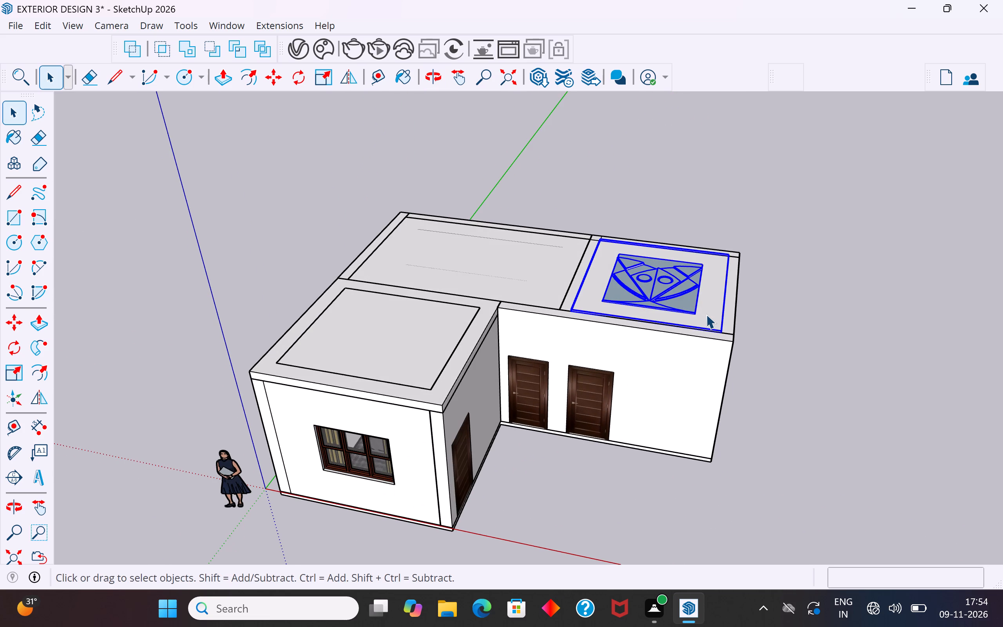
{"action": "key", "text": "m"}
{"action": "left_click", "coordinate": [572, 315]}
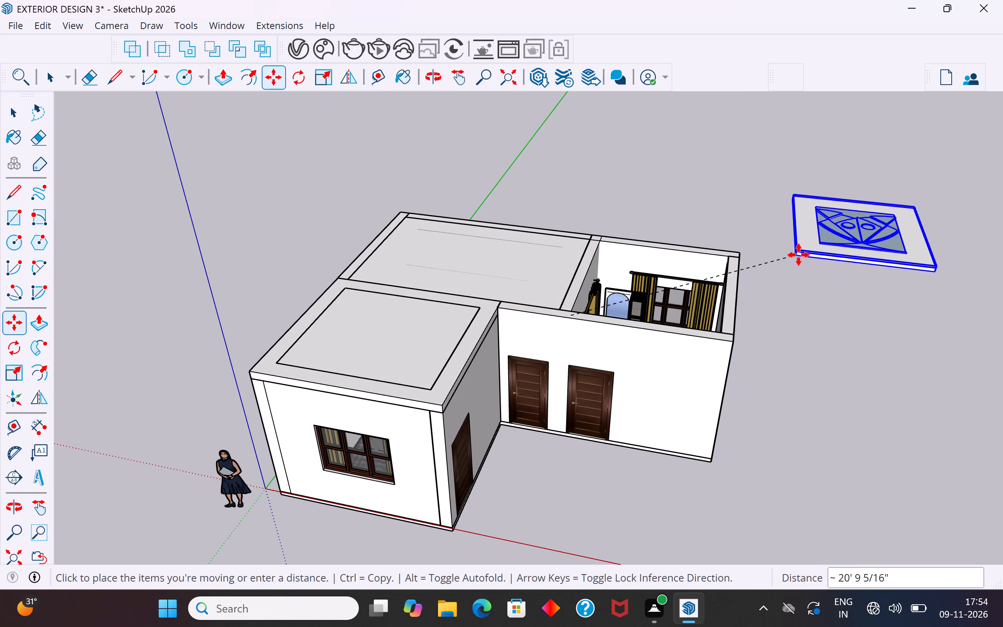
{"action": "left_click", "coordinate": [809, 252]}
{"action": "left_click", "coordinate": [20, 118]}
{"action": "left_click", "coordinate": [565, 188]}
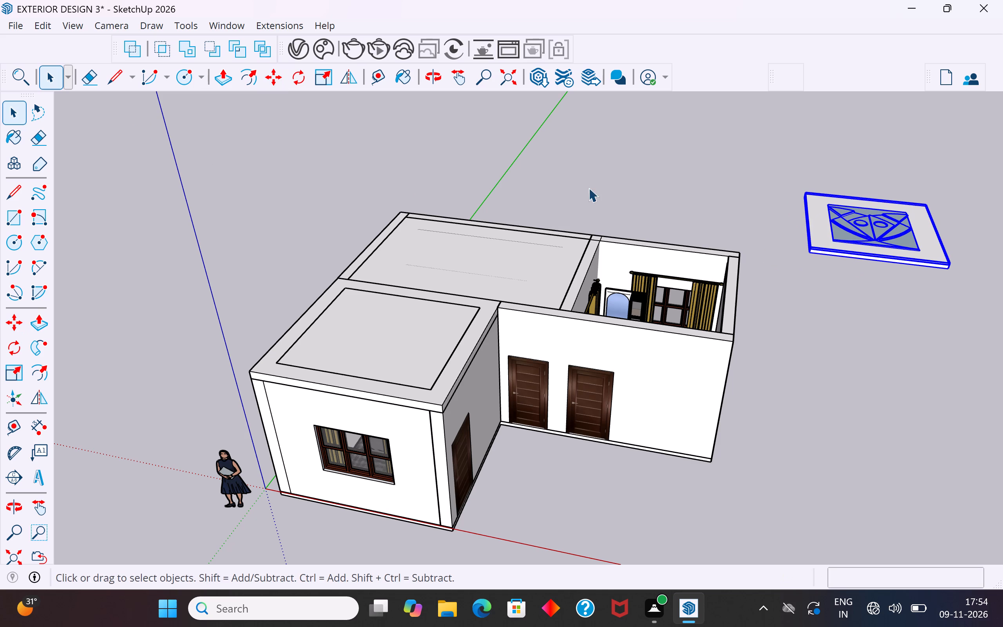
{"action": "left_click", "coordinate": [588, 188]}
Examine the detached ceiling panel up close from several sides, including its recessed design and border thickness.
{"action": "middle_click_drag", "start_coordinate": [855, 281], "coordinate": [737, 468]}
{"action": "left_click_drag", "start_coordinate": [737, 468], "coordinate": [408, 390]}
{"action": "middle_click_drag", "start_coordinate": [360, 388], "coordinate": [449, 101]}
{"action": "scroll", "coordinate": [576, 324], "scroll_direction": "down", "scroll_amount": 4}
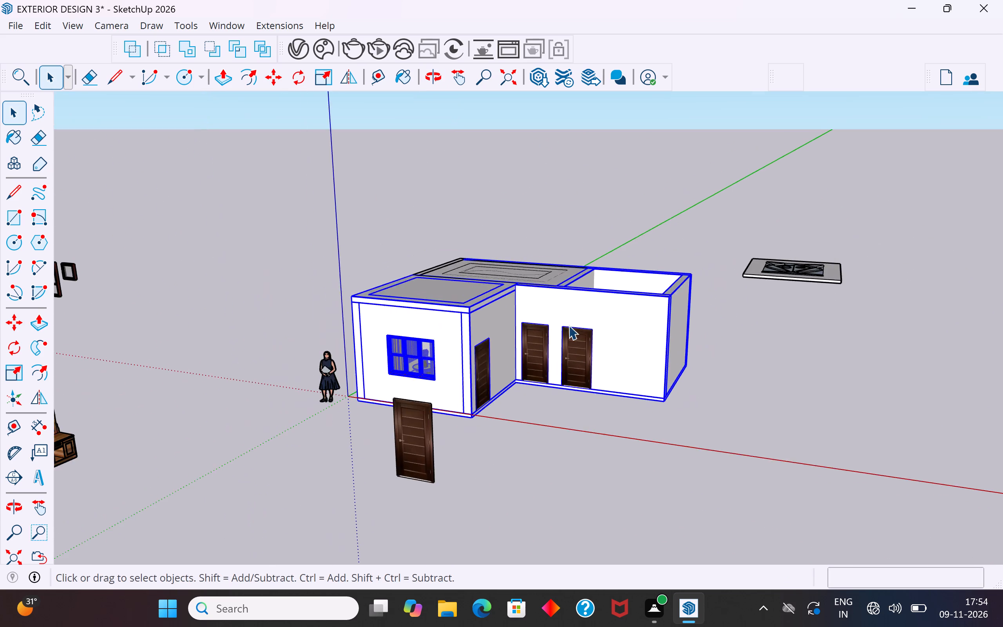
{"action": "middle_click_drag", "start_coordinate": [831, 328], "coordinate": [804, 388]}
{"action": "left_click_drag", "start_coordinate": [783, 136], "coordinate": [780, 85]}
{"action": "scroll", "coordinate": [816, 354], "scroll_direction": "up", "scroll_amount": 11}
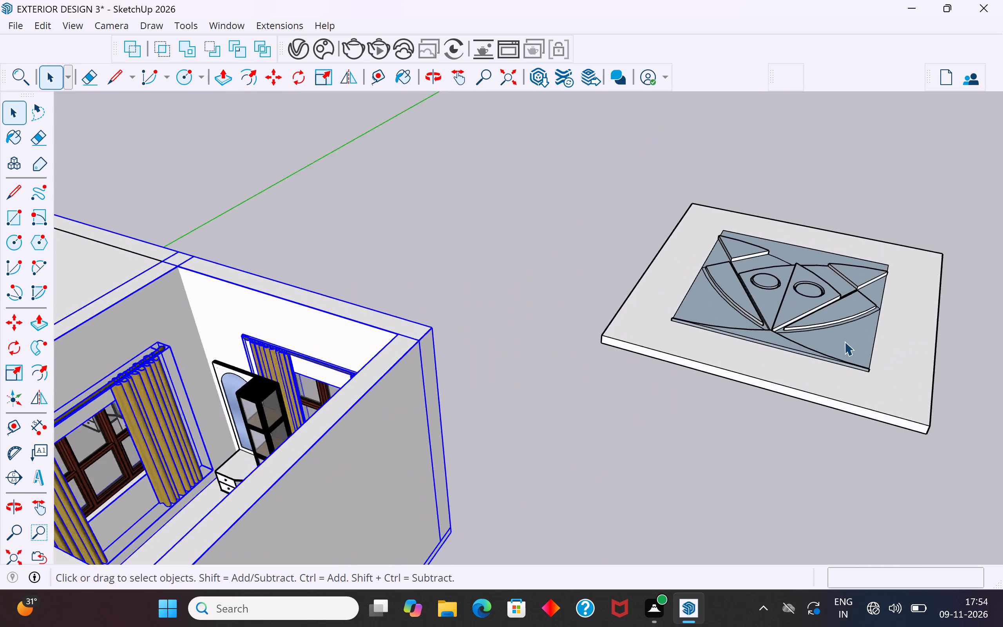
{"action": "scroll", "coordinate": [844, 341], "scroll_direction": "up", "scroll_amount": 3}
{"action": "scroll", "coordinate": [859, 403], "scroll_direction": "up", "scroll_amount": 1}
{"action": "middle_click_drag", "start_coordinate": [859, 403], "coordinate": [864, 344]}
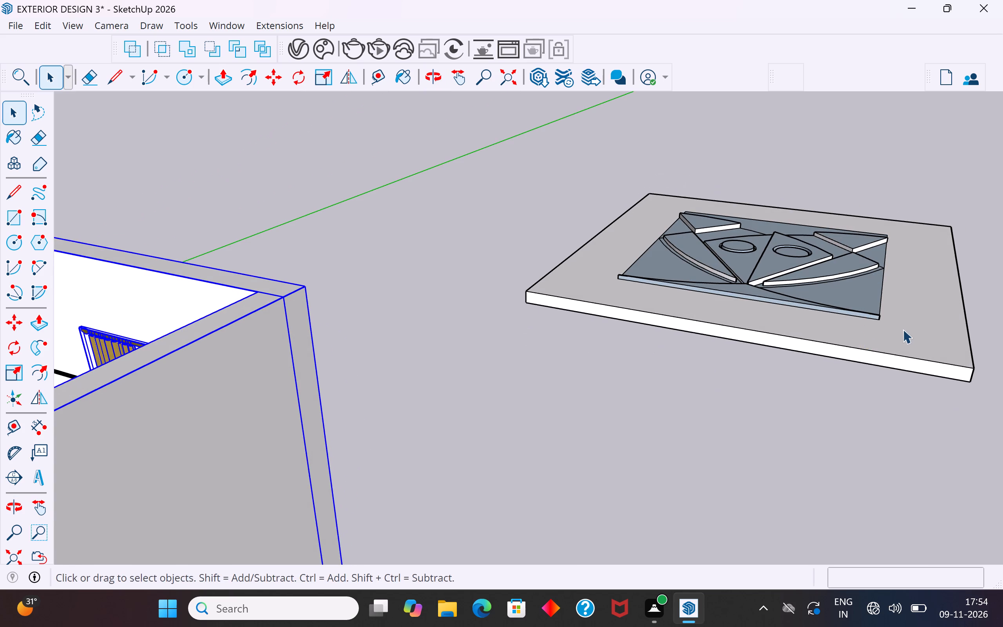
{"action": "middle_click_drag", "start_coordinate": [898, 329], "coordinate": [354, 288]}
{"action": "scroll", "coordinate": [196, 330], "scroll_direction": "up", "scroll_amount": 5}
{"action": "middle_click_drag", "start_coordinate": [231, 335], "coordinate": [385, 342]}
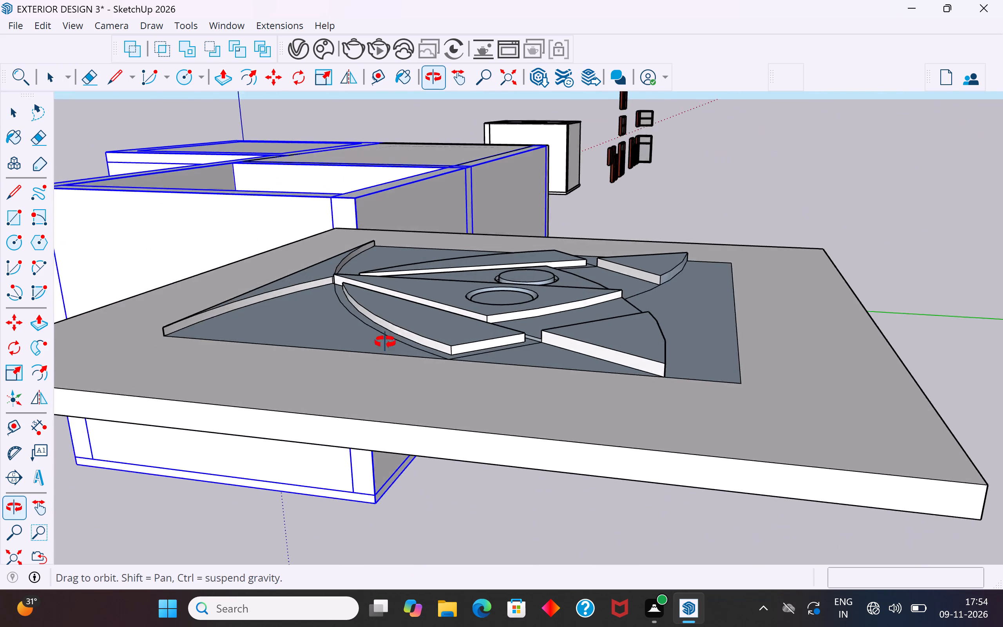
{"action": "middle_click_drag", "start_coordinate": [385, 342], "coordinate": [425, 361]}
{"action": "scroll", "coordinate": [632, 371], "scroll_direction": "down", "scroll_amount": 4}
Open the ceiling panel group and push the underside face of its border inward to thin the border.
{"action": "left_click", "coordinate": [501, 378]}
{"action": "middle_click_drag", "start_coordinate": [641, 413], "coordinate": [755, 350]}
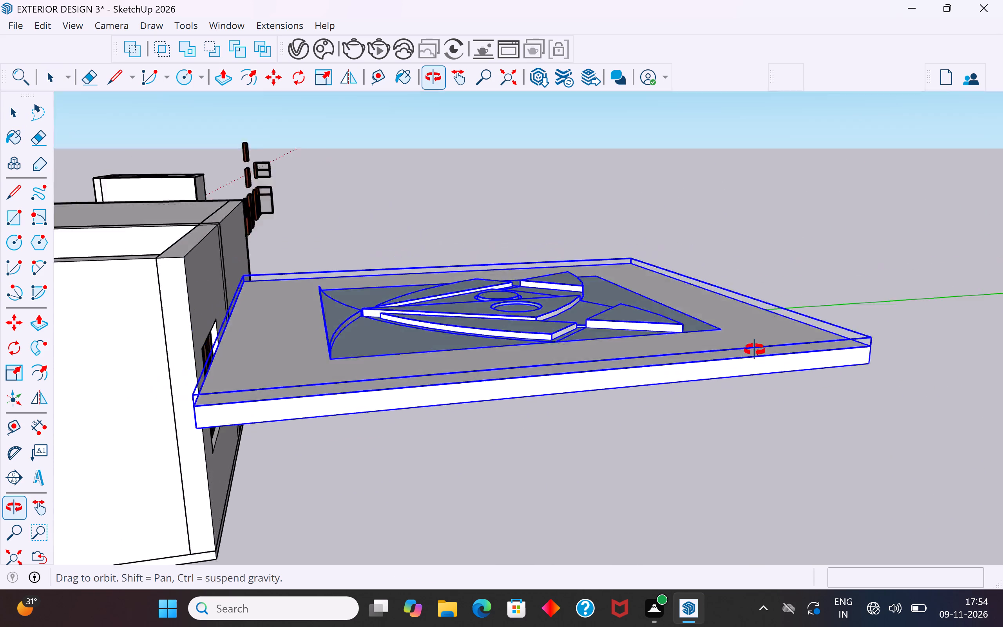
{"action": "middle_click_drag", "start_coordinate": [755, 350], "coordinate": [798, 240]}
{"action": "left_click", "coordinate": [786, 297]}
{"action": "double_click", "coordinate": [786, 297]}
{"action": "left_click", "coordinate": [769, 402]}
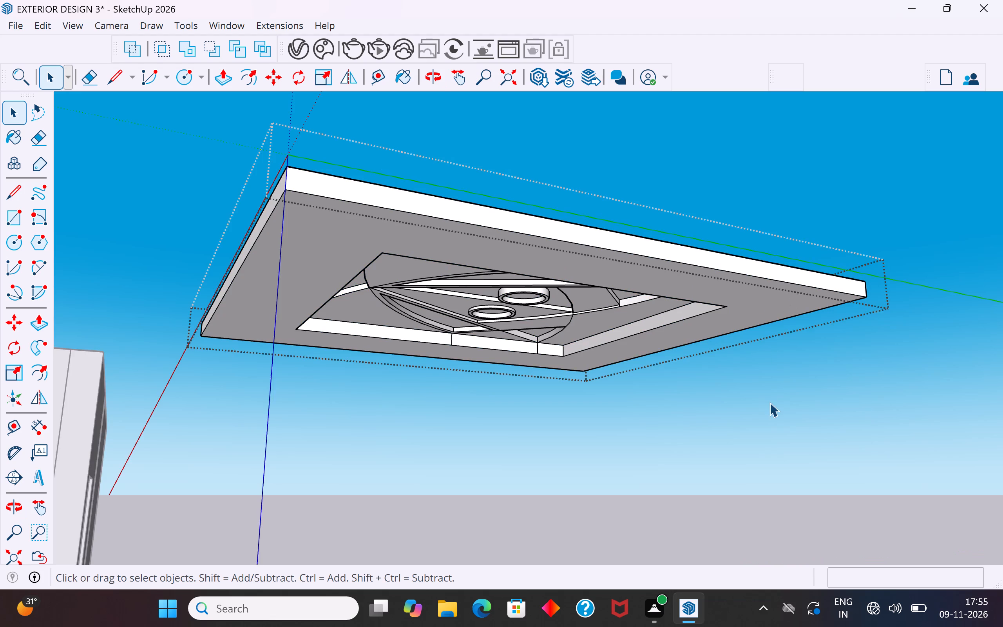
{"action": "triple_click", "coordinate": [773, 296]}
{"action": "left_click", "coordinate": [766, 301]}
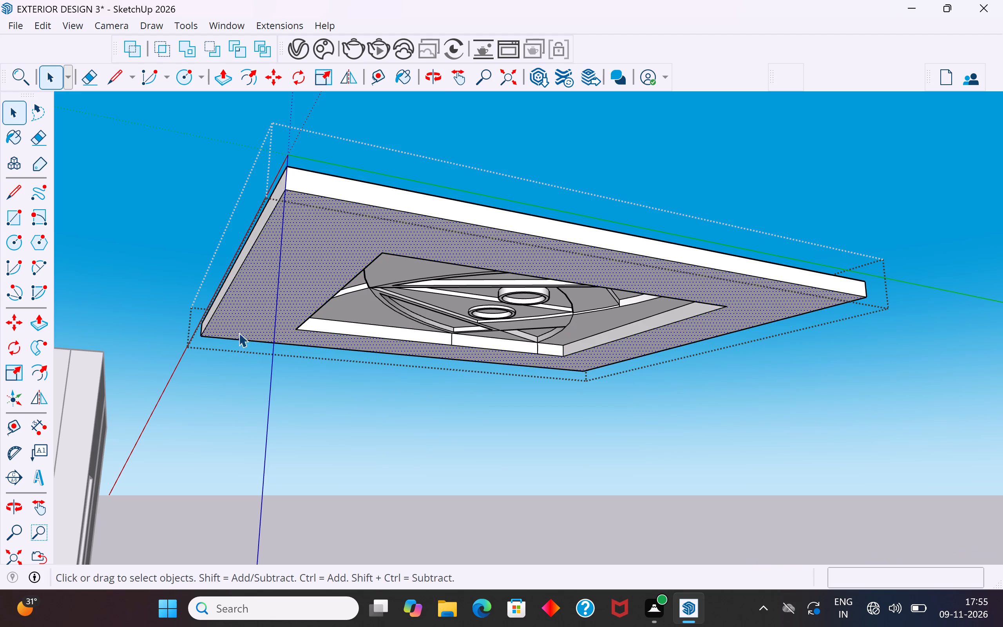
{"action": "left_click", "coordinate": [39, 320]}
{"action": "left_click", "coordinate": [314, 224]}
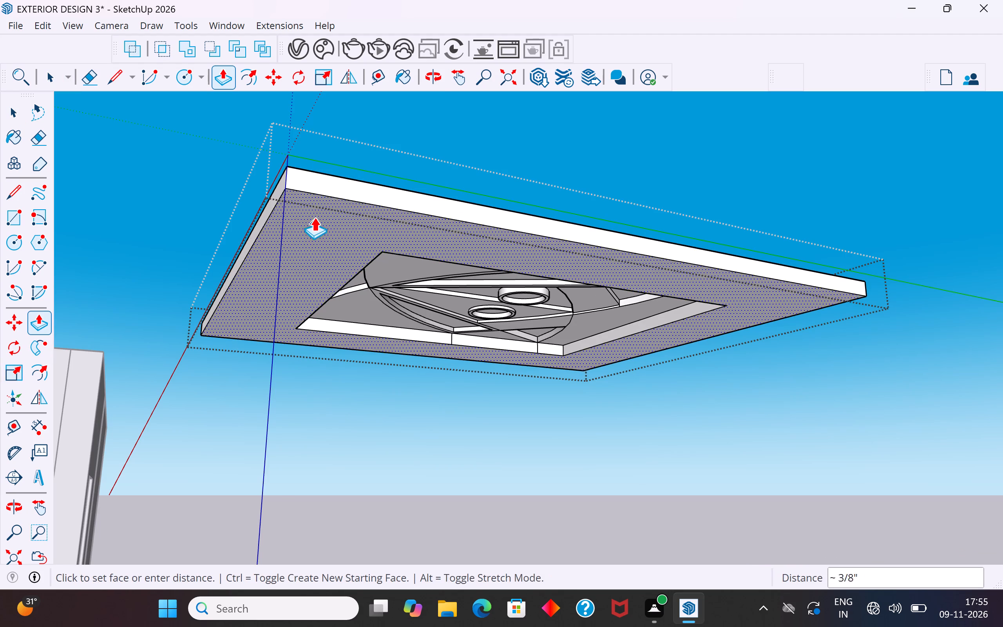
{"action": "left_click", "coordinate": [314, 213]}
{"action": "left_click", "coordinate": [16, 117]}
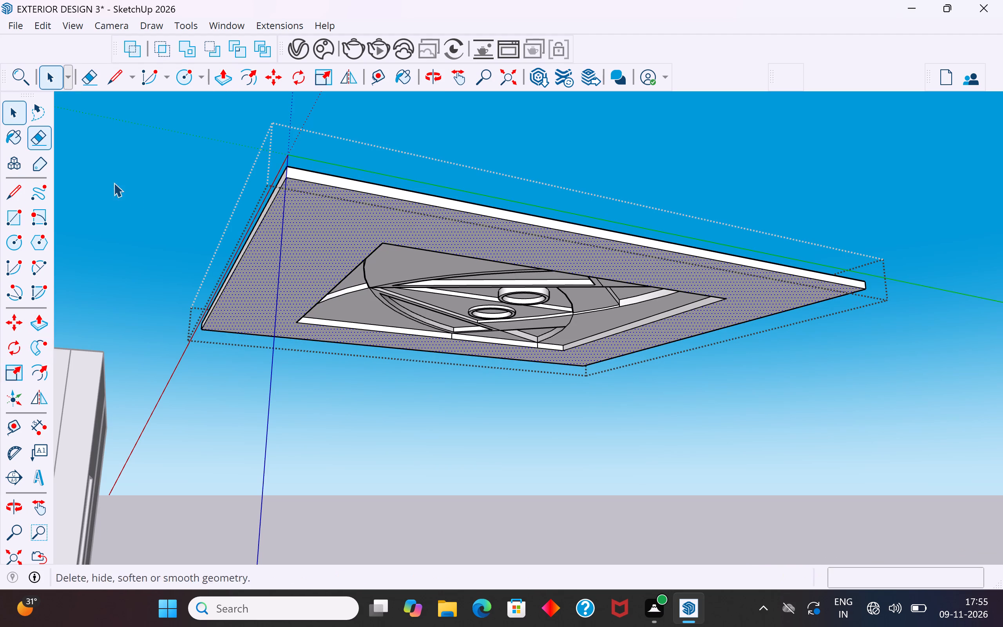
Pull the top face of the ceiling panel's border upward about 1 1/2" and close the group.
{"action": "middle_click_drag", "start_coordinate": [135, 199], "coordinate": [199, 384]}
{"action": "left_click", "coordinate": [385, 472]}
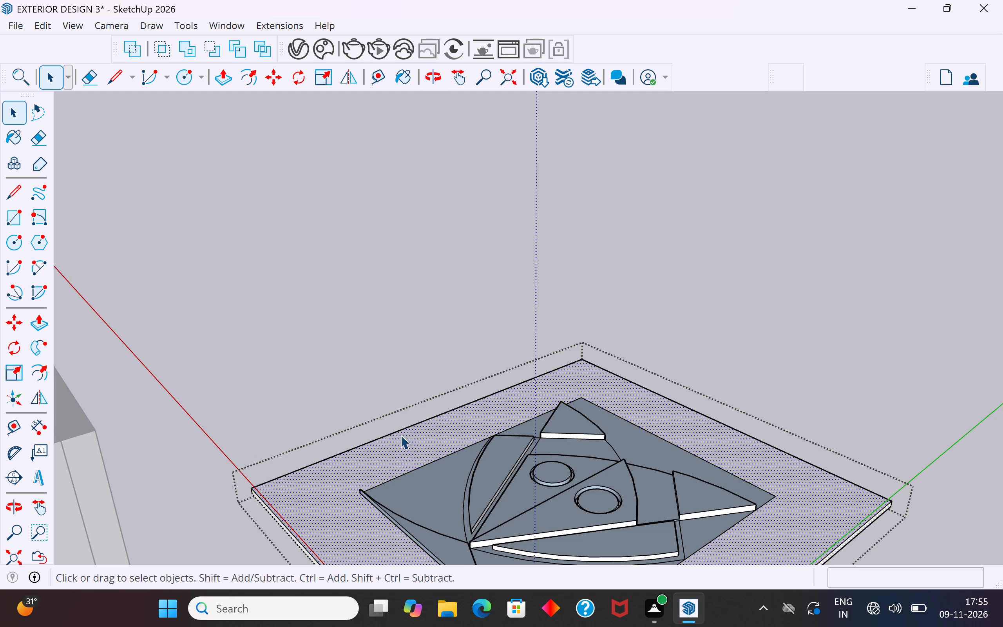
{"action": "triple_click", "coordinate": [404, 450]}
{"action": "left_click", "coordinate": [410, 444]}
{"action": "scroll", "coordinate": [408, 235], "scroll_direction": "down", "scroll_amount": 5}
{"action": "middle_click_drag", "start_coordinate": [355, 369], "coordinate": [400, 291]}
{"action": "left_click", "coordinate": [34, 325]}
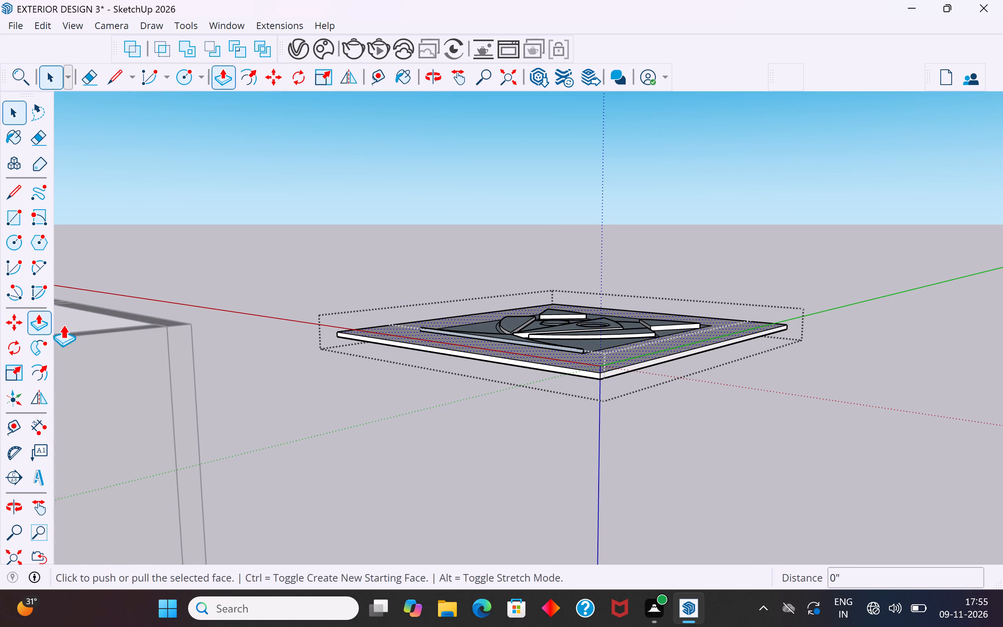
{"action": "left_click", "coordinate": [390, 328]}
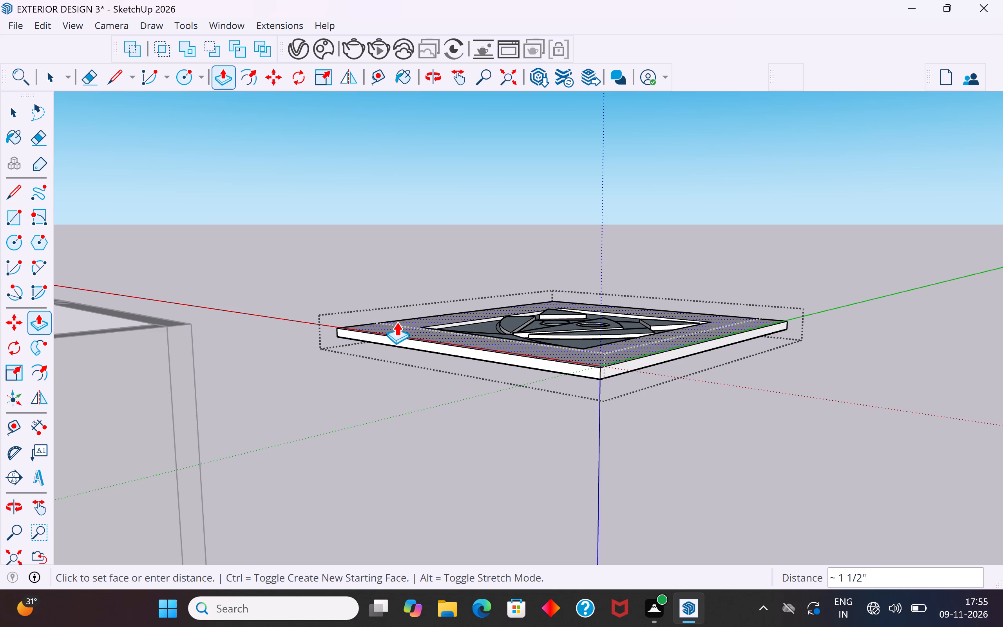
{"action": "left_click", "coordinate": [396, 322]}
{"action": "left_click", "coordinate": [19, 107]}
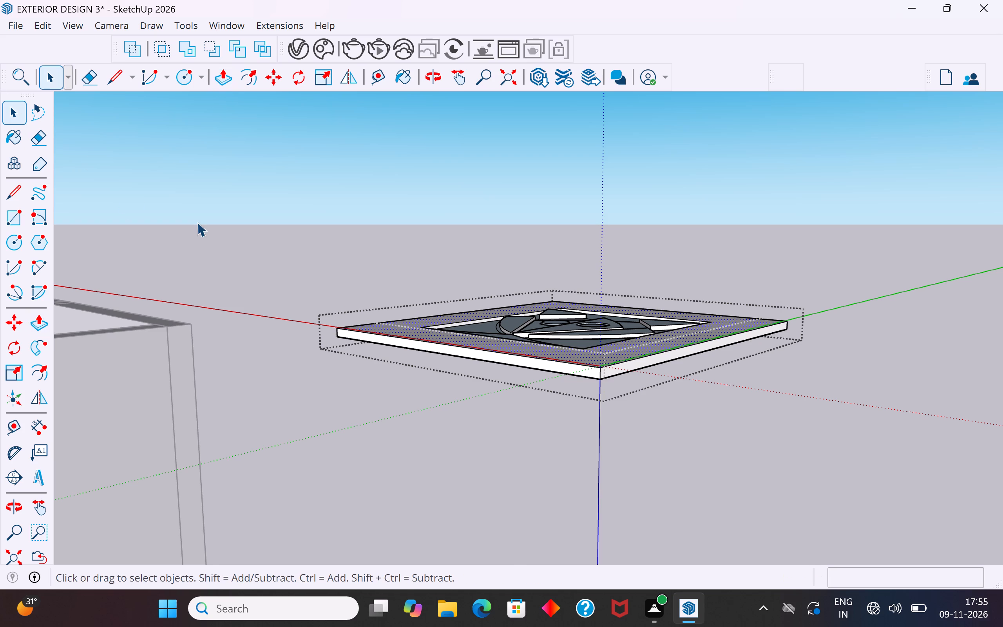
{"action": "left_click", "coordinate": [197, 222]}
Reopen the ceiling panel group, pull the border's top face up about another 2 3/16", and close the group.
{"action": "middle_click_drag", "start_coordinate": [364, 228], "coordinate": [763, 296]}
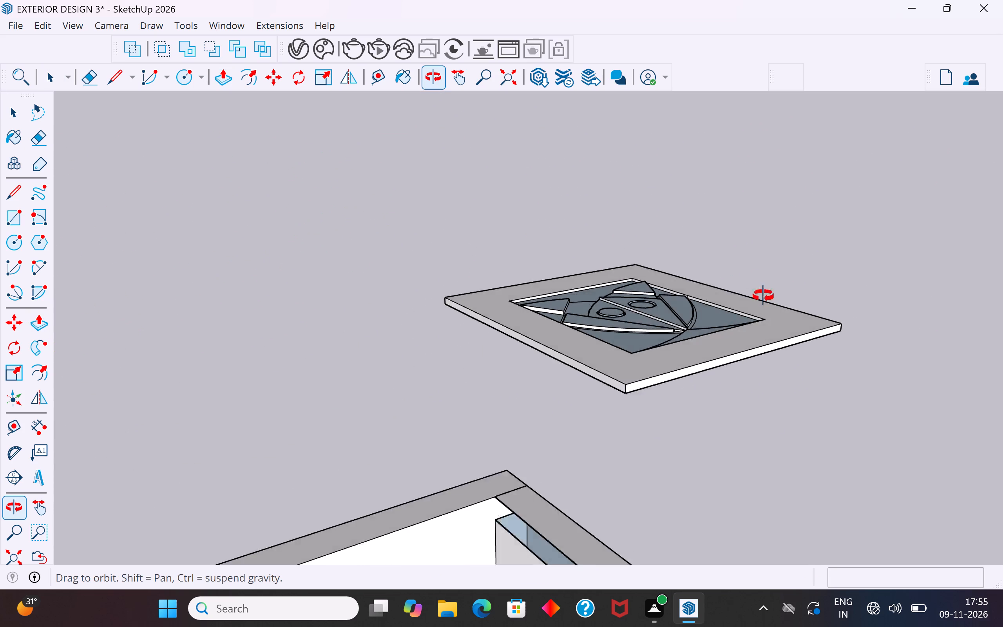
{"action": "middle_click_drag", "start_coordinate": [763, 296], "coordinate": [595, 285]}
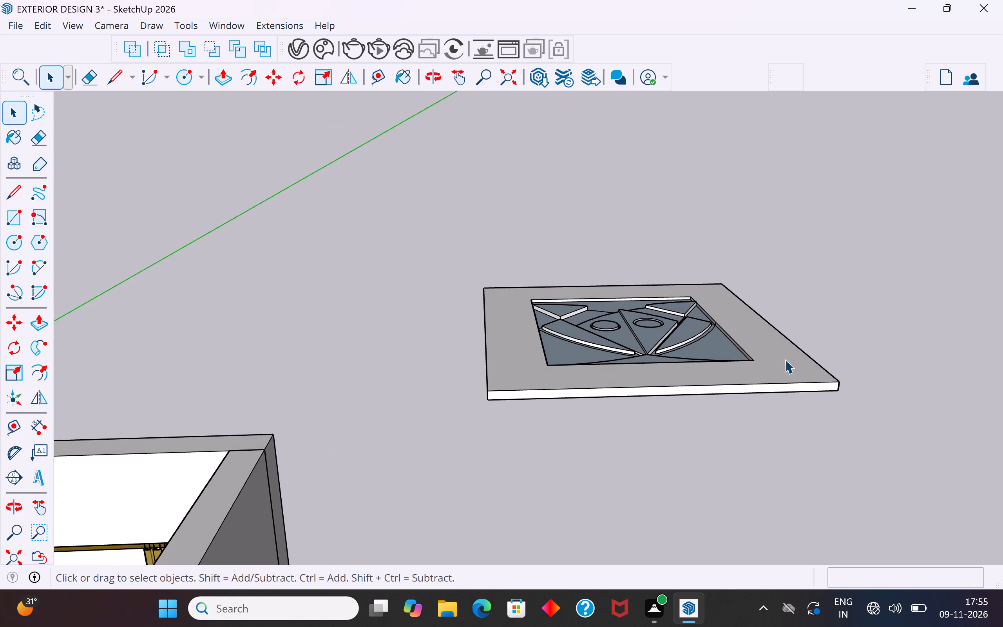
{"action": "left_click", "coordinate": [783, 352]}
{"action": "double_click", "coordinate": [780, 350]}
{"action": "left_click", "coordinate": [783, 354]}
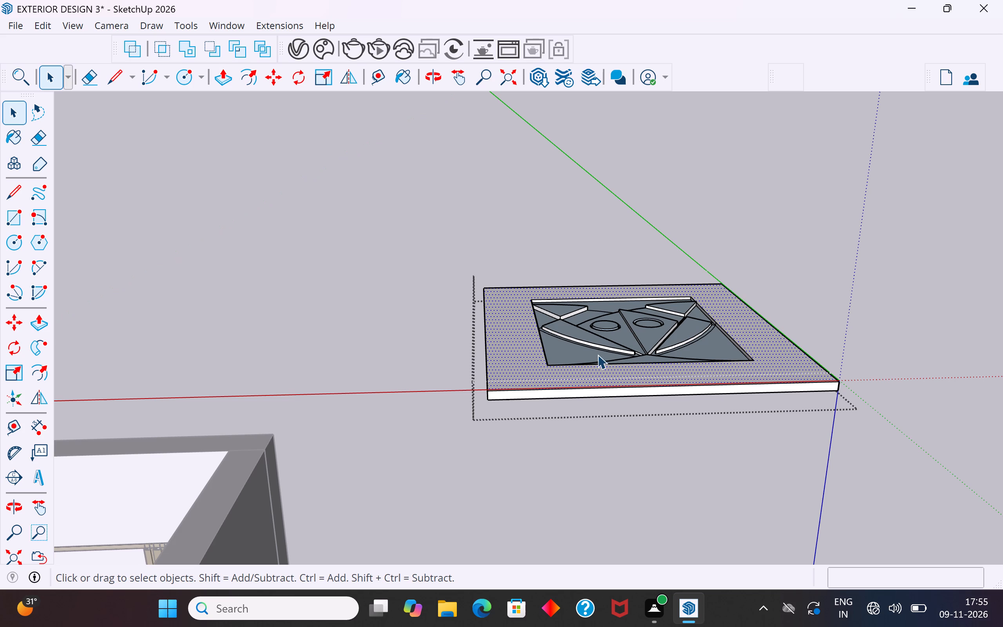
{"action": "left_click", "coordinate": [43, 323]}
{"action": "left_click", "coordinate": [516, 346]}
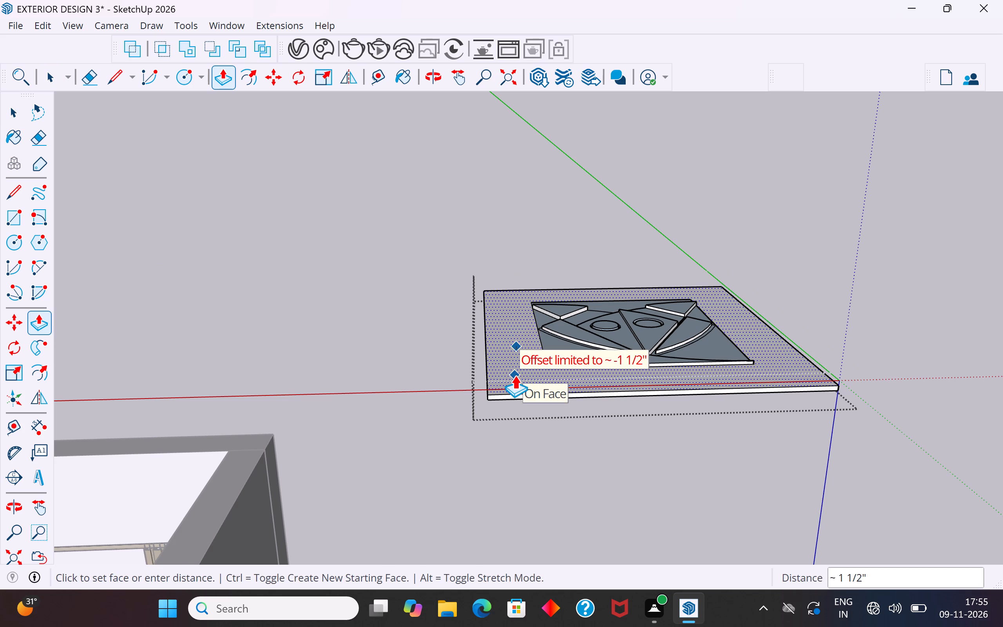
{"action": "key", "text": "Escape"}
{"action": "left_click", "coordinate": [783, 350]}
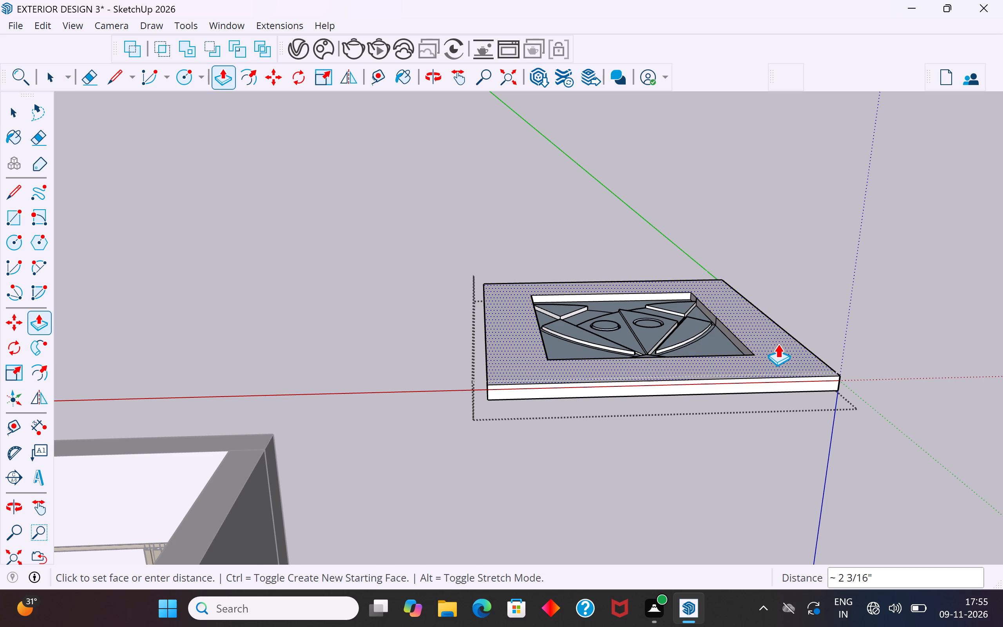
{"action": "left_click", "coordinate": [778, 344]}
{"action": "left_click", "coordinate": [13, 116]}
{"action": "left_click", "coordinate": [184, 268]}
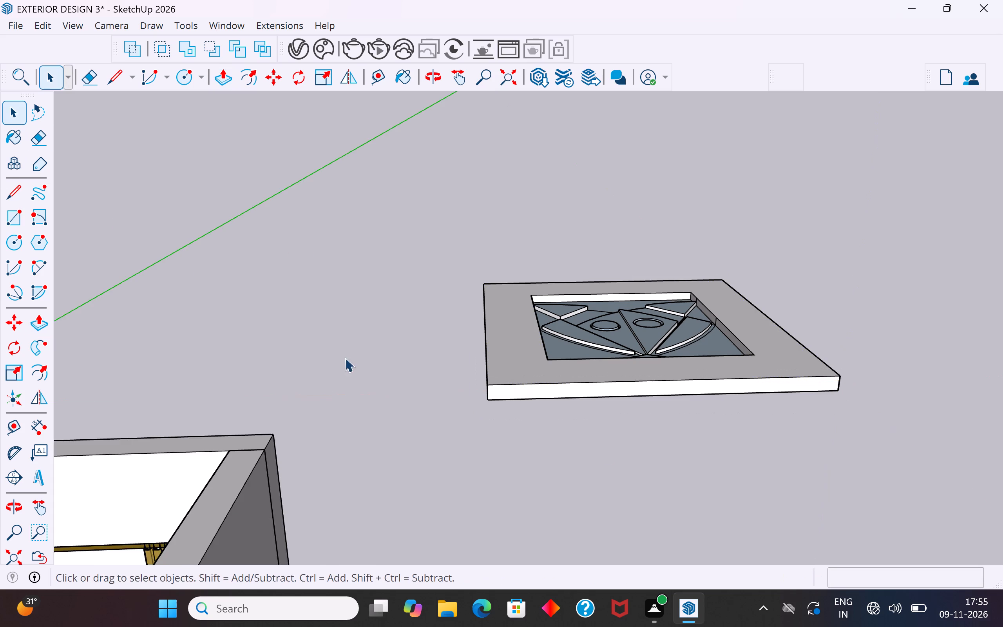
Draw a rectangle about 6' 6 5/8" by 7' 4 5/8" across opposite corners of the panel's opening to cover its upper side.
{"action": "middle_click_drag", "start_coordinate": [601, 447], "coordinate": [595, 373]}
{"action": "scroll", "coordinate": [394, 373], "scroll_direction": "down", "scroll_amount": 15}
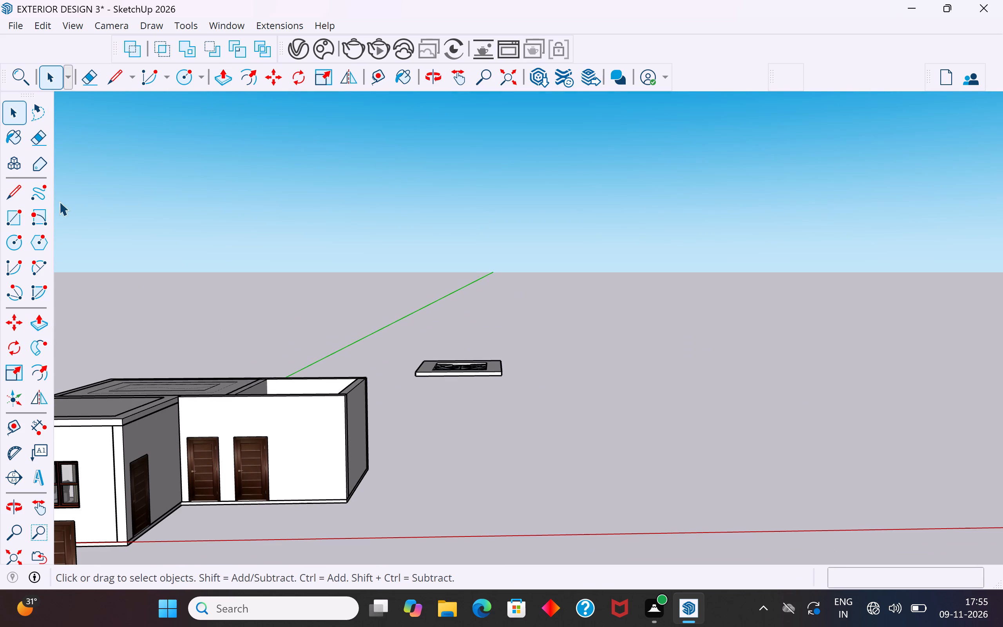
{"action": "left_click", "coordinate": [11, 223]}
{"action": "scroll", "coordinate": [411, 358], "scroll_direction": "up", "scroll_amount": 9}
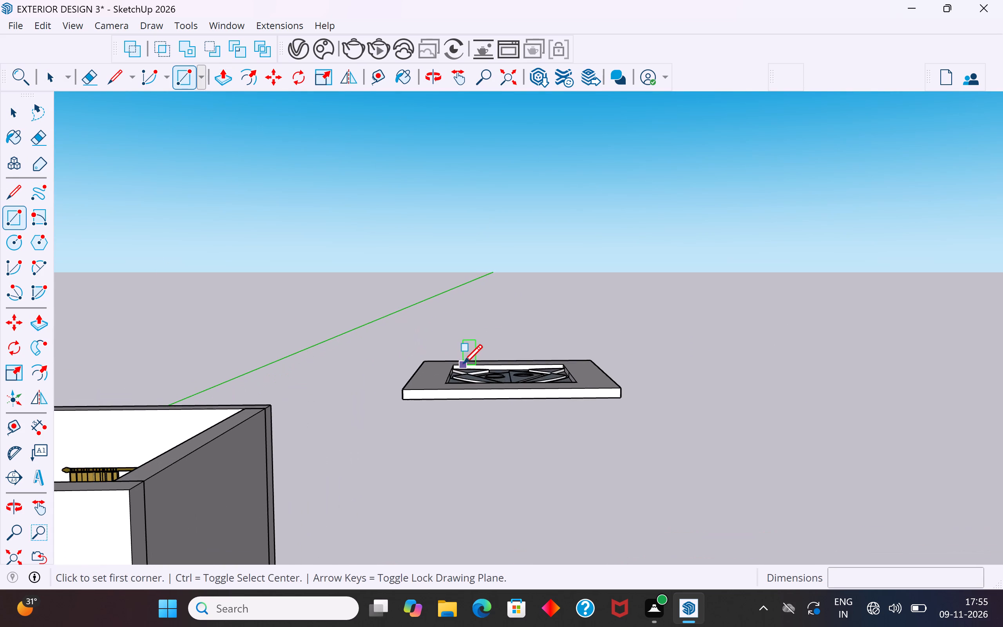
{"action": "scroll", "coordinate": [460, 361], "scroll_direction": "up", "scroll_amount": 7}
{"action": "middle_click_drag", "start_coordinate": [460, 361], "coordinate": [480, 455]}
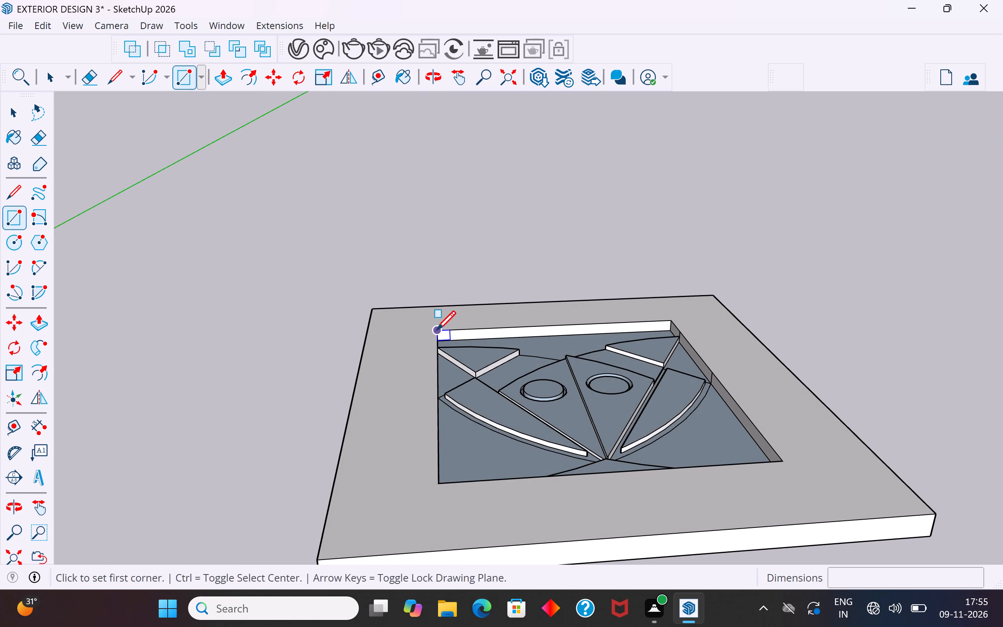
{"action": "left_click", "coordinate": [436, 332]}
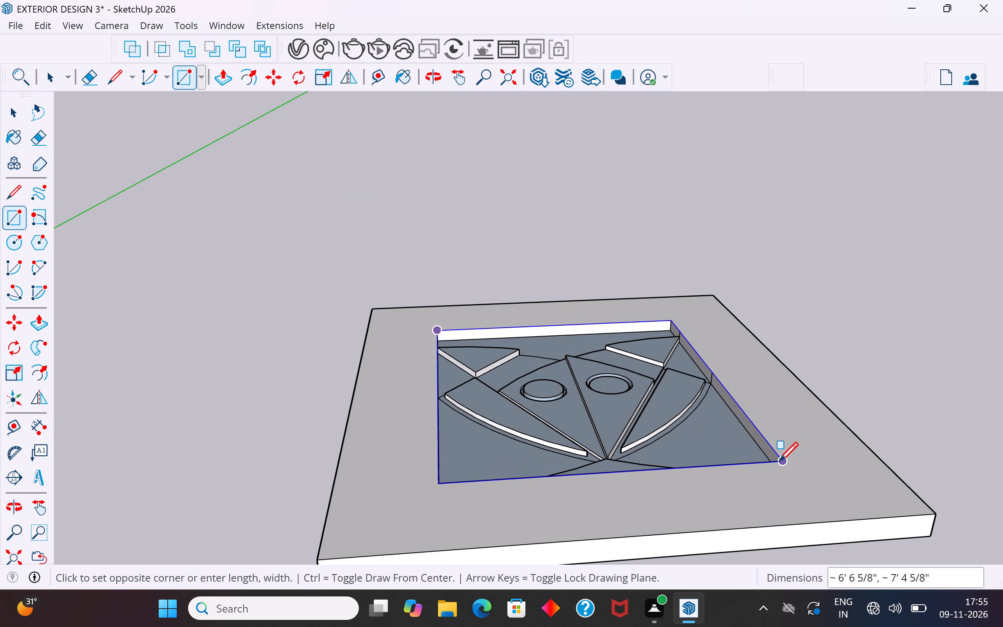
{"action": "left_click", "coordinate": [779, 463]}
{"action": "left_click", "coordinate": [20, 111]}
{"action": "left_click", "coordinate": [245, 339]}
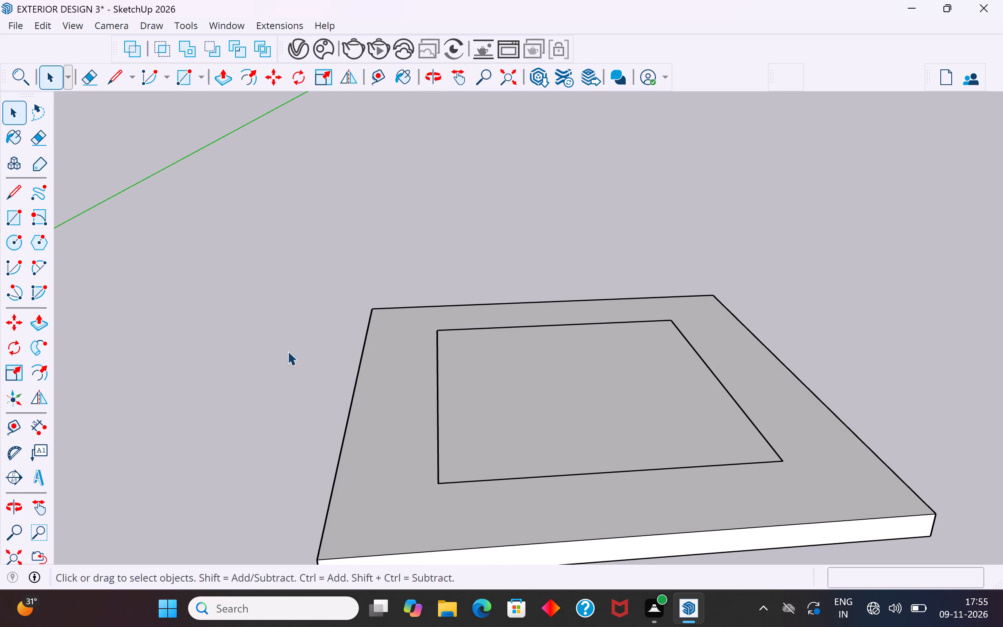
Select the whole ceiling panel with its new cover face and make it a single group.
{"action": "scroll", "coordinate": [288, 351], "scroll_direction": "down", "scroll_amount": 6}
{"action": "middle_click_drag", "start_coordinate": [396, 469], "coordinate": [519, 161]}
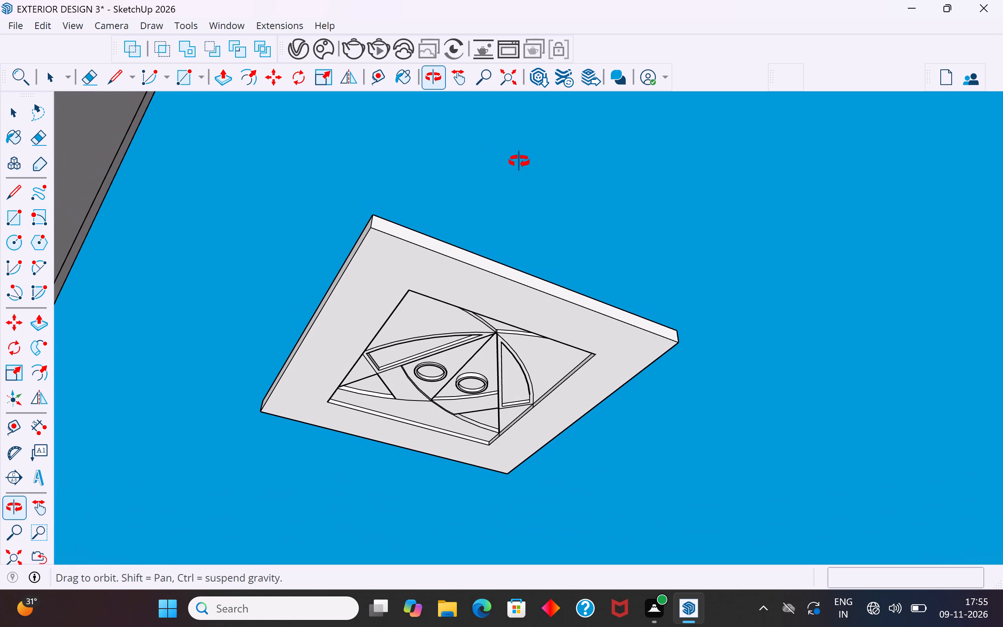
{"action": "middle_click_drag", "start_coordinate": [519, 161], "coordinate": [410, 392]}
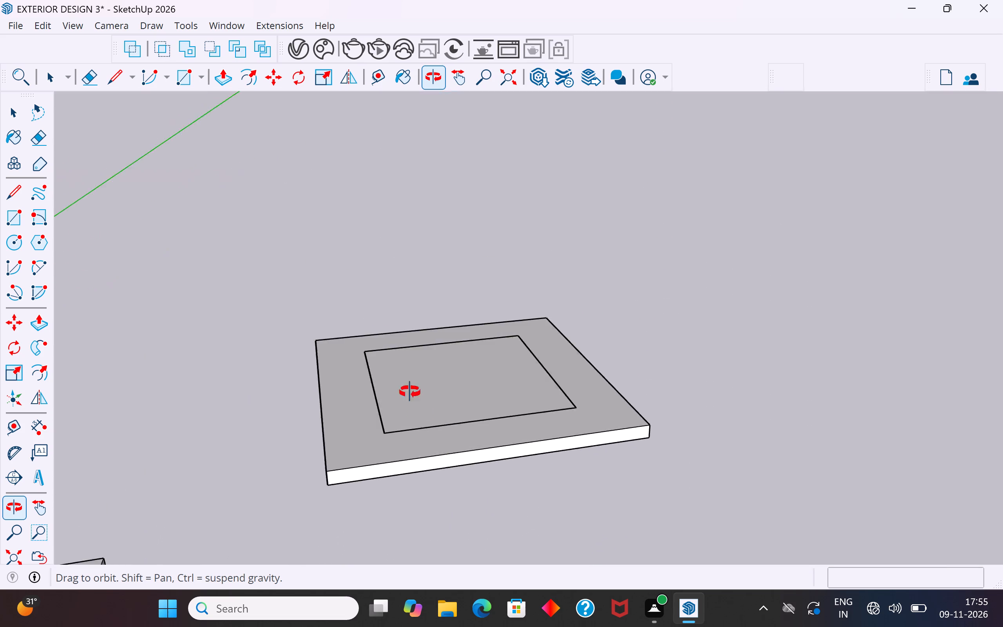
{"action": "middle_click_drag", "start_coordinate": [410, 392], "coordinate": [349, 536]}
{"action": "scroll", "coordinate": [388, 395], "scroll_direction": "down", "scroll_amount": 6}
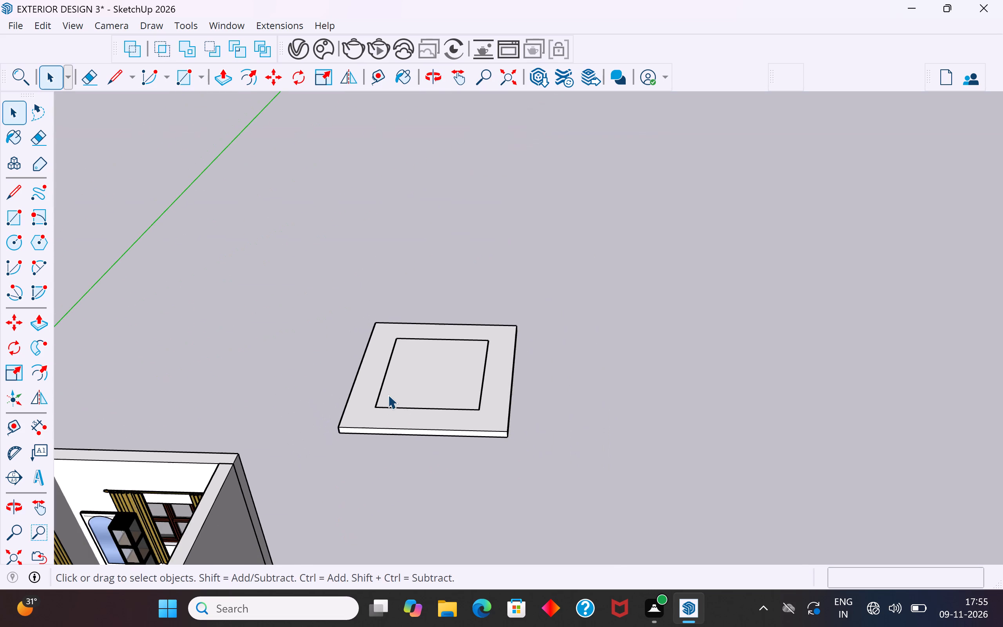
{"action": "left_click_drag", "start_coordinate": [567, 285], "coordinate": [329, 459]}
{"action": "right_click", "coordinate": [403, 408]}
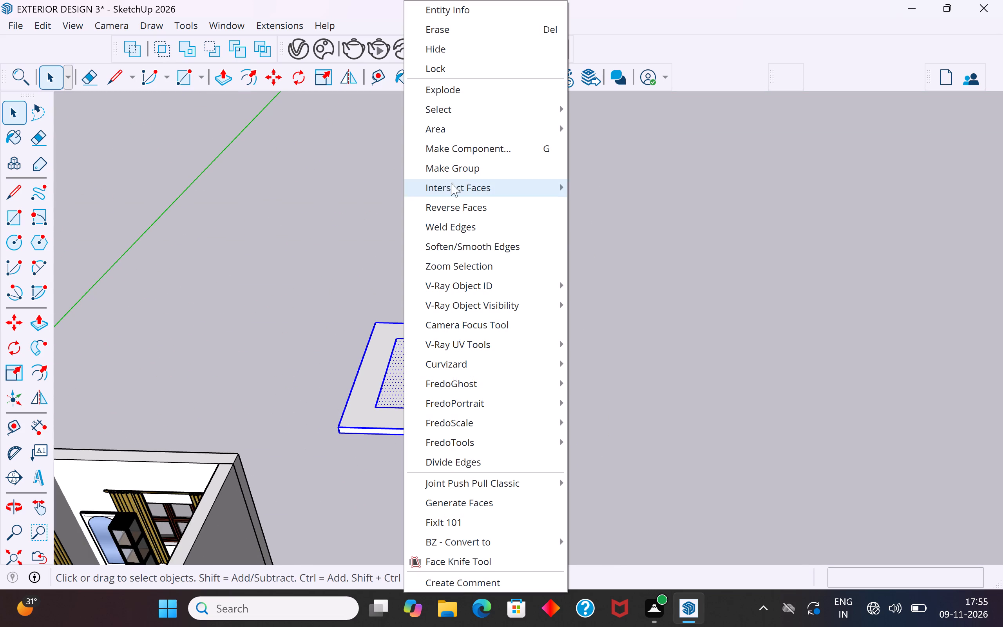
{"action": "left_click", "coordinate": [460, 173]}
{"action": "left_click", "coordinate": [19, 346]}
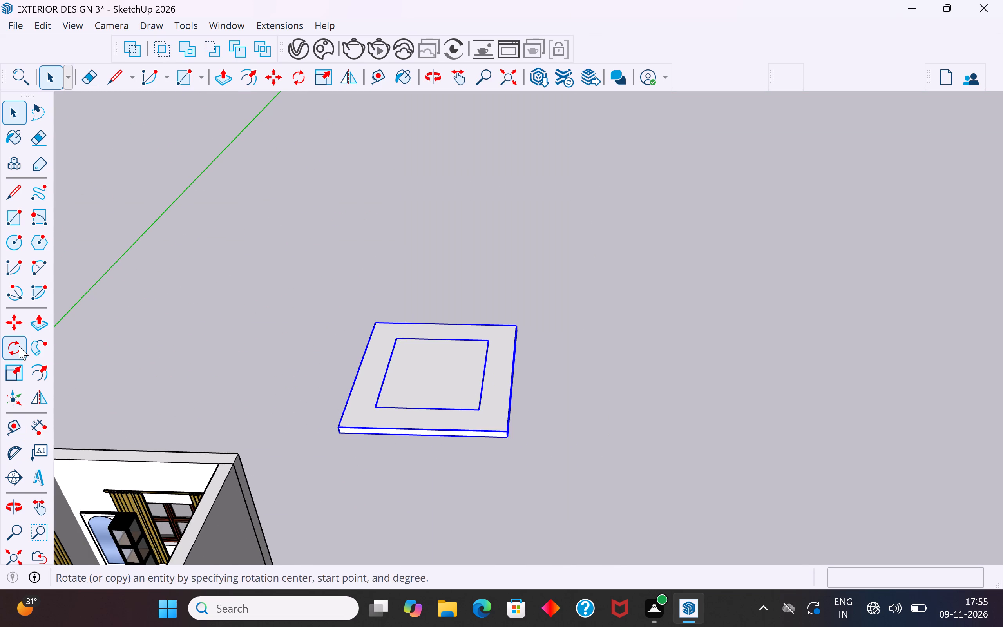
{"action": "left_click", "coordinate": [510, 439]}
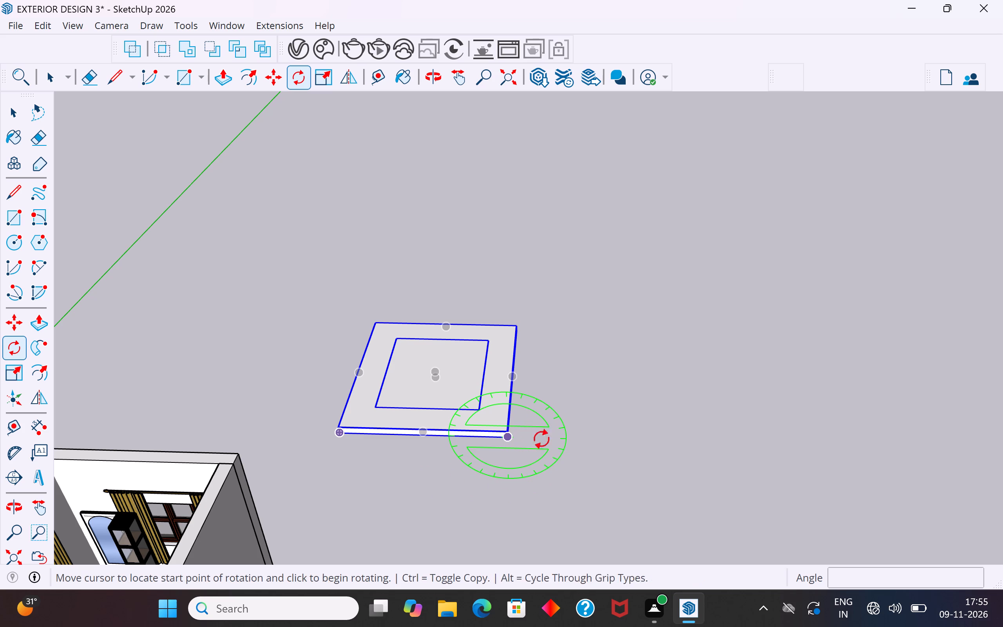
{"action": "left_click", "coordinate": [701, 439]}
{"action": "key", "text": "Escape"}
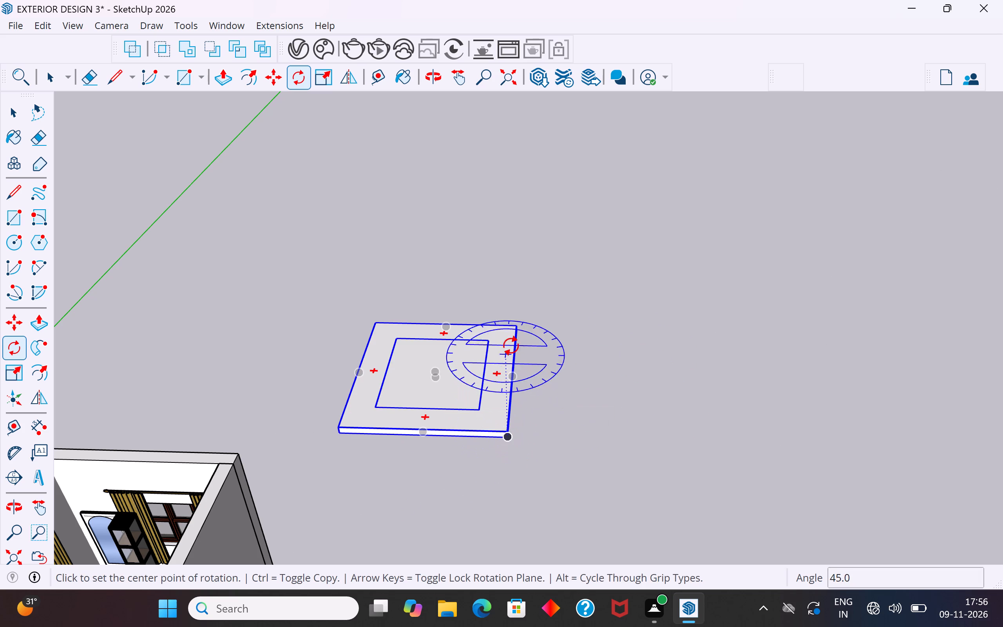
Rotate the ceiling panel group 90 degrees in the horizontal plane about its far corner.
{"action": "left_click", "coordinate": [514, 328]}
{"action": "left_click", "coordinate": [816, 328]}
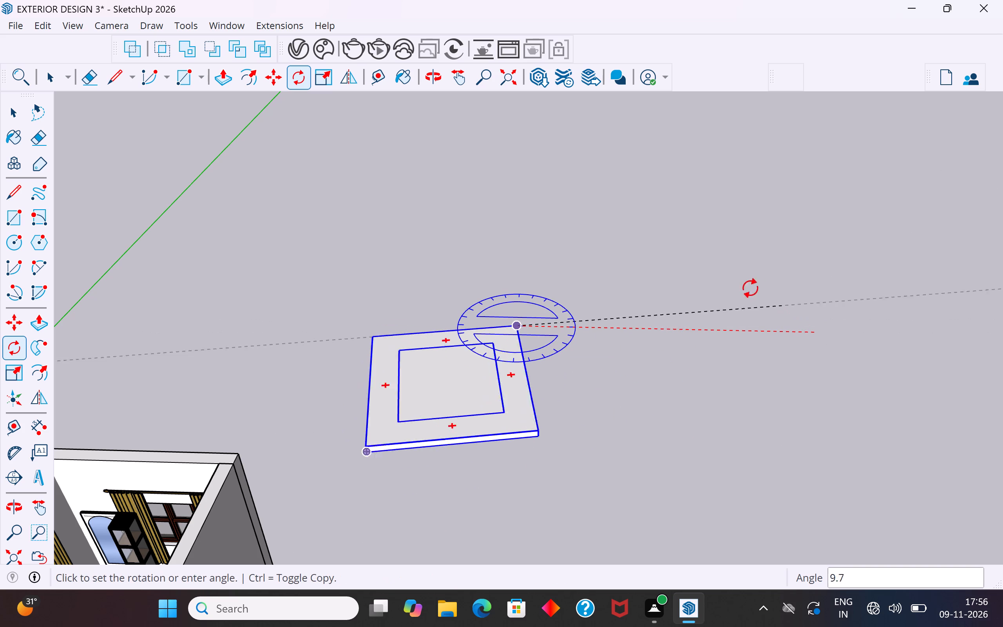
{"action": "left_click", "coordinate": [515, 271]}
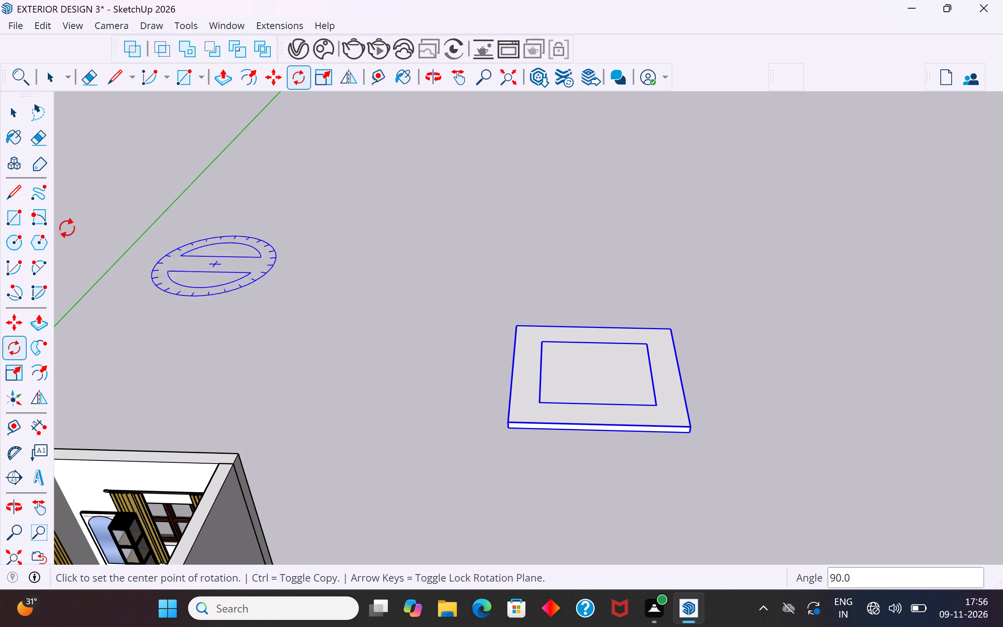
{"action": "left_click", "coordinate": [18, 108]}
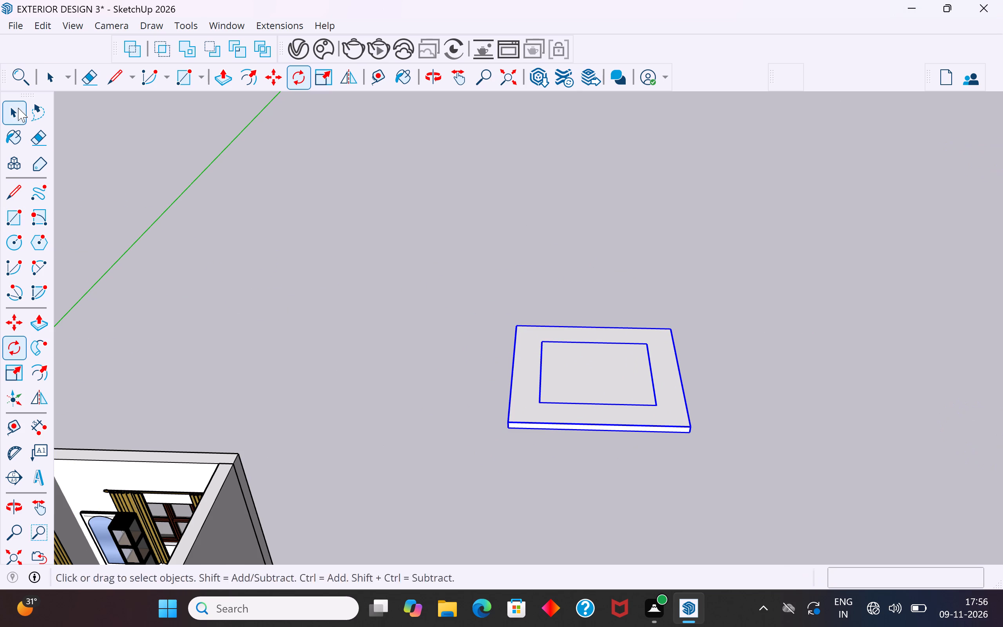
{"action": "left_click", "coordinate": [263, 270]}
Move the ceiling panel by its bottom corner onto the furnished room's inner wall corner at the top of the walls.
{"action": "middle_click_drag", "start_coordinate": [547, 445], "coordinate": [590, 174]}
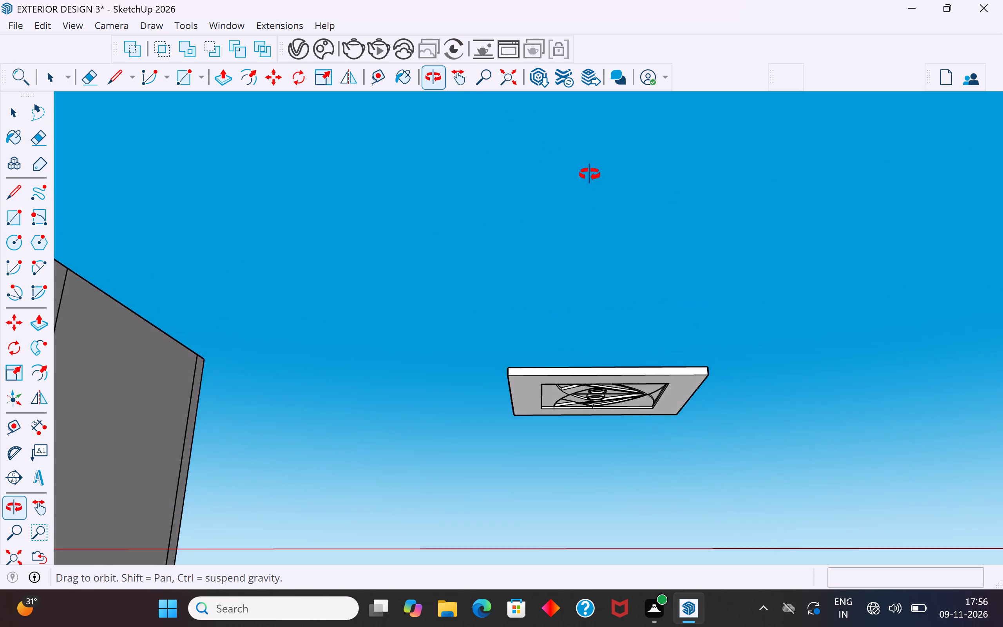
{"action": "middle_click_drag", "start_coordinate": [590, 174], "coordinate": [491, 420]}
{"action": "scroll", "coordinate": [609, 256], "scroll_direction": "down", "scroll_amount": 6}
{"action": "middle_click_drag", "start_coordinate": [614, 295], "coordinate": [618, 370]}
{"action": "left_click", "coordinate": [610, 359]}
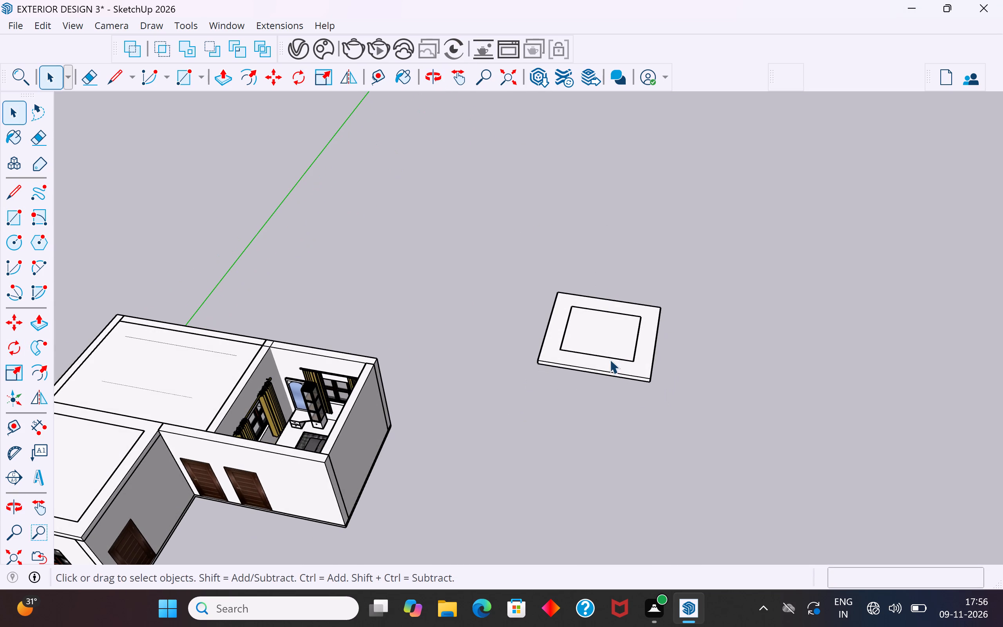
{"action": "key", "text": "m"}
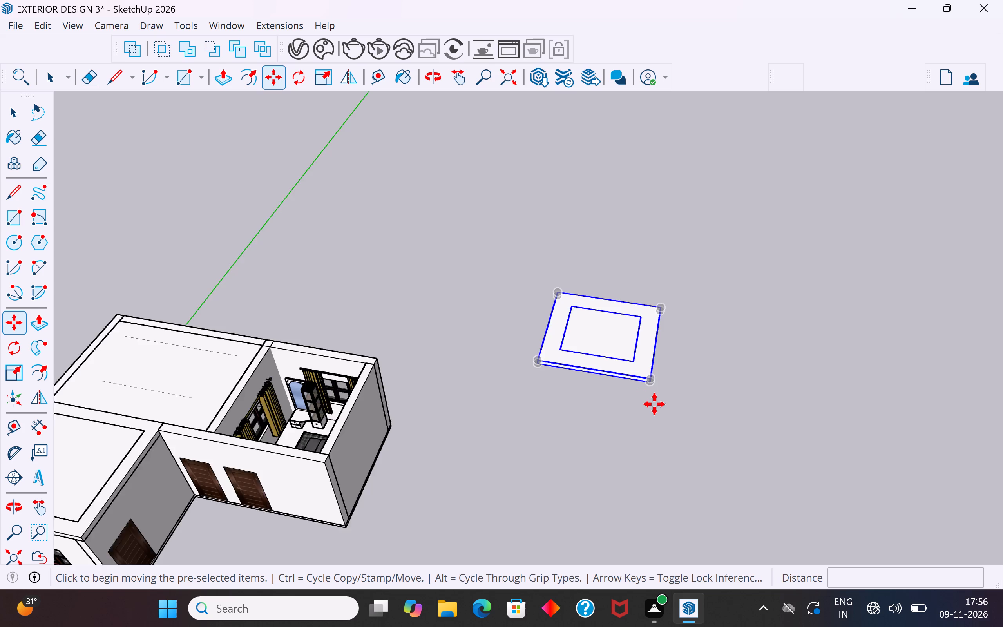
{"action": "scroll", "coordinate": [654, 404], "scroll_direction": "up", "scroll_amount": 18}
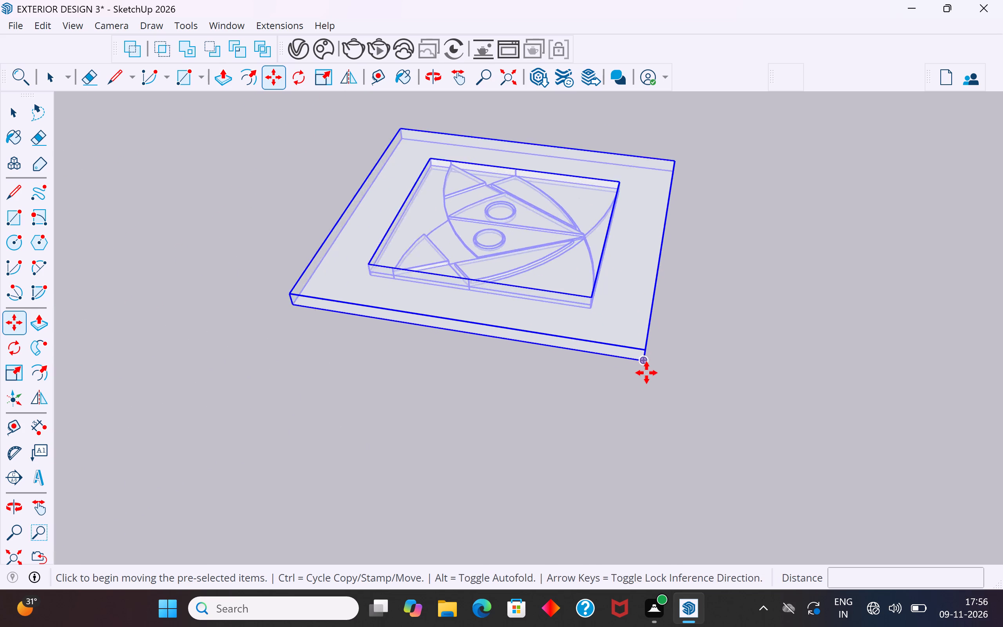
{"action": "scroll", "coordinate": [646, 373], "scroll_direction": "up", "scroll_amount": 3}
{"action": "left_click", "coordinate": [642, 342]}
{"action": "scroll", "coordinate": [778, 265], "scroll_direction": "down", "scroll_amount": 20}
{"action": "scroll", "coordinate": [778, 265], "scroll_direction": "down", "scroll_amount": 1}
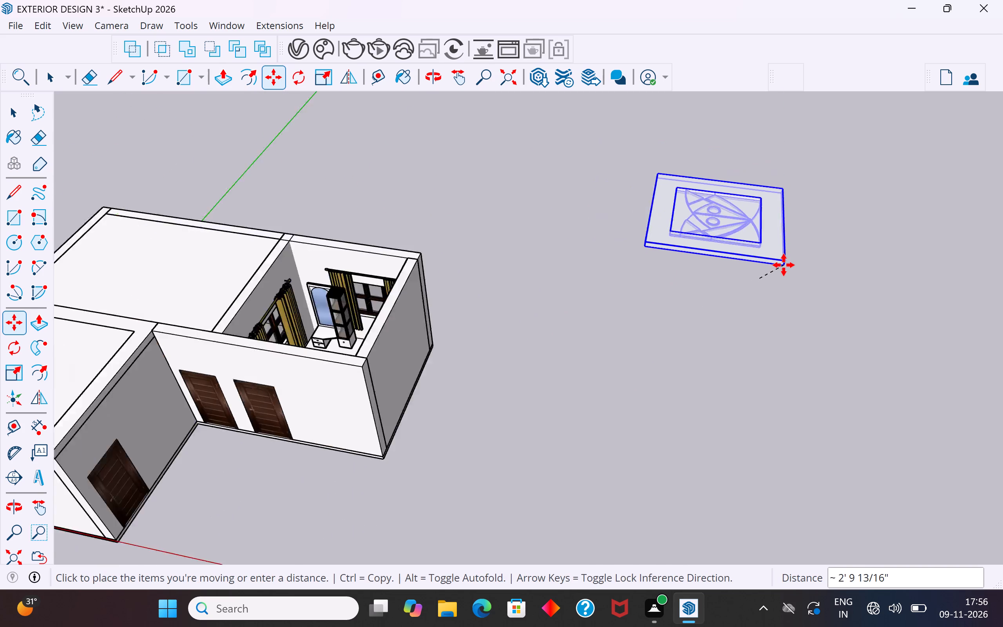
{"action": "scroll", "coordinate": [784, 265], "scroll_direction": "down", "scroll_amount": 3}
{"action": "scroll", "coordinate": [544, 299], "scroll_direction": "up", "scroll_amount": 5}
{"action": "scroll", "coordinate": [487, 344], "scroll_direction": "up", "scroll_amount": 10}
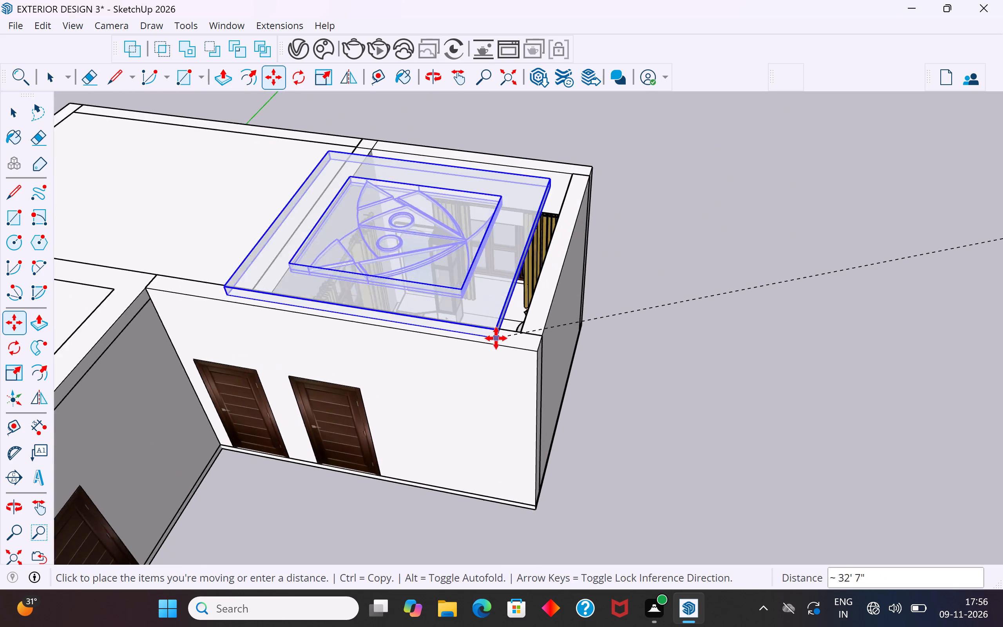
{"action": "scroll", "coordinate": [496, 338], "scroll_direction": "up", "scroll_amount": 7}
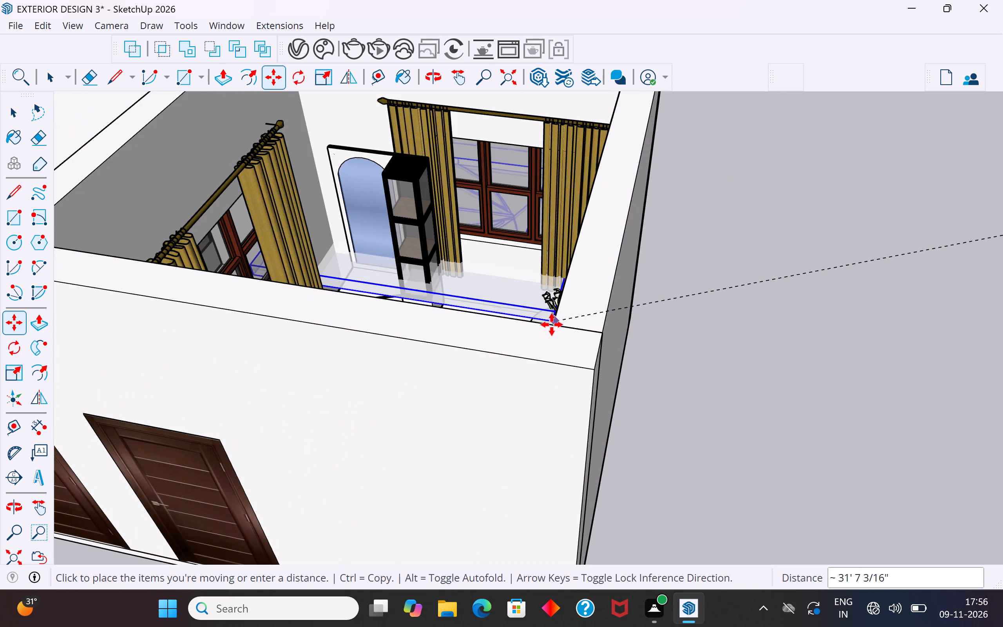
{"action": "left_click", "coordinate": [550, 326]}
Lower the ceiling panel about 5 1/2" by its top corner so it sits flush with the top of the walls.
{"action": "left_click", "coordinate": [550, 306]}
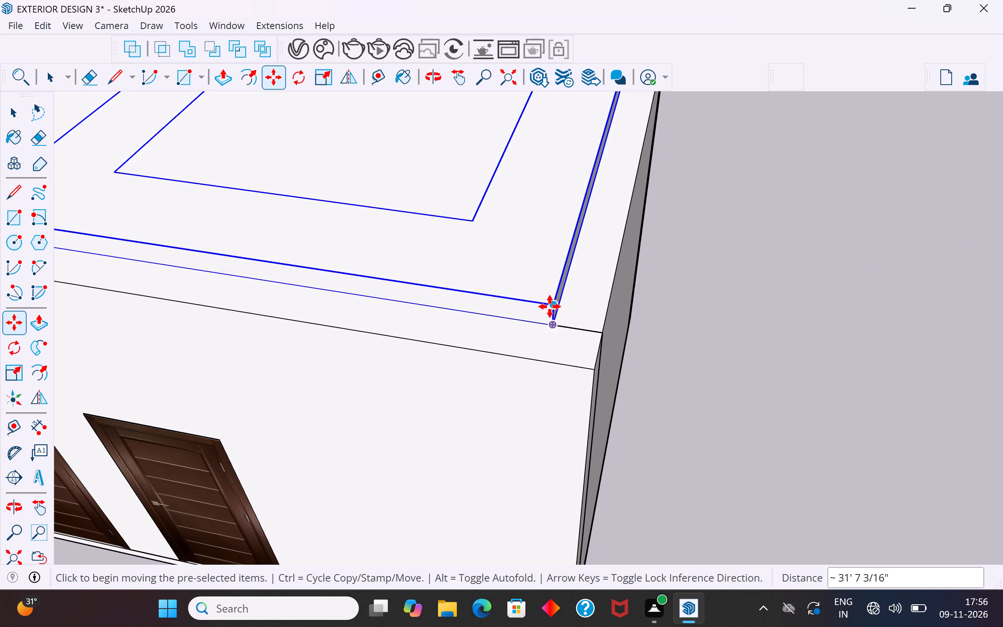
{"action": "left_click", "coordinate": [553, 334]}
{"action": "left_click", "coordinate": [13, 114]}
{"action": "left_click", "coordinate": [897, 335]}
Open the ceiling panel group, pull its side face out to the window wall to close the gap, and close the group.
{"action": "scroll", "coordinate": [724, 335], "scroll_direction": "down", "scroll_amount": 17}
{"action": "middle_click_drag", "start_coordinate": [724, 335], "coordinate": [494, 460]}
{"action": "scroll", "coordinate": [602, 308], "scroll_direction": "up", "scroll_amount": 5}
{"action": "middle_click_drag", "start_coordinate": [676, 316], "coordinate": [368, 243]}
{"action": "scroll", "coordinate": [482, 325], "scroll_direction": "up", "scroll_amount": 4}
{"action": "middle_click_drag", "start_coordinate": [559, 374], "coordinate": [518, 293]}
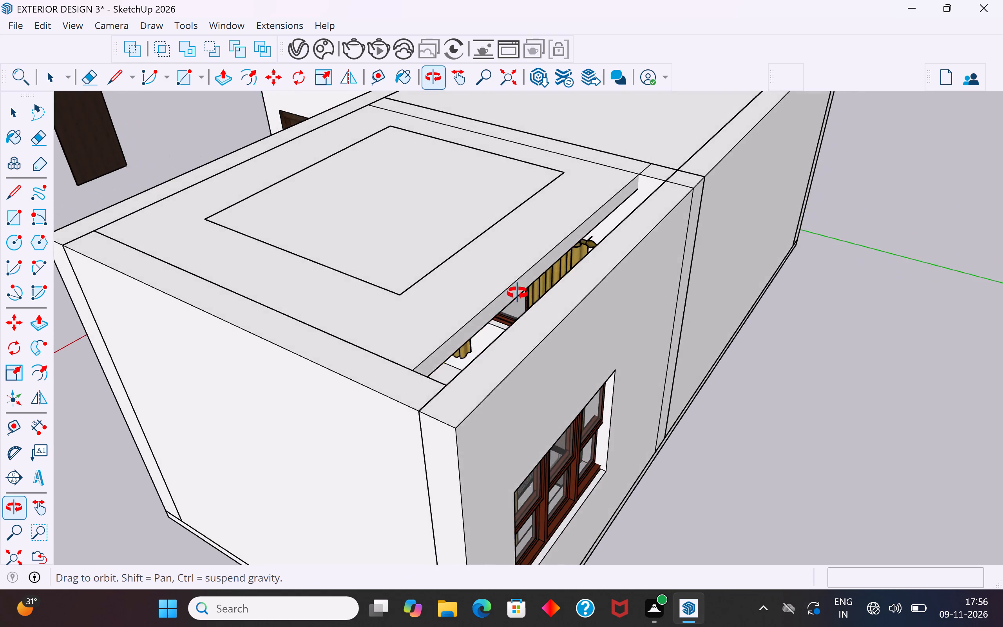
{"action": "middle_click_drag", "start_coordinate": [518, 293], "coordinate": [520, 298]}
{"action": "left_click", "coordinate": [469, 315]}
{"action": "scroll", "coordinate": [480, 354], "scroll_direction": "up", "scroll_amount": 3}
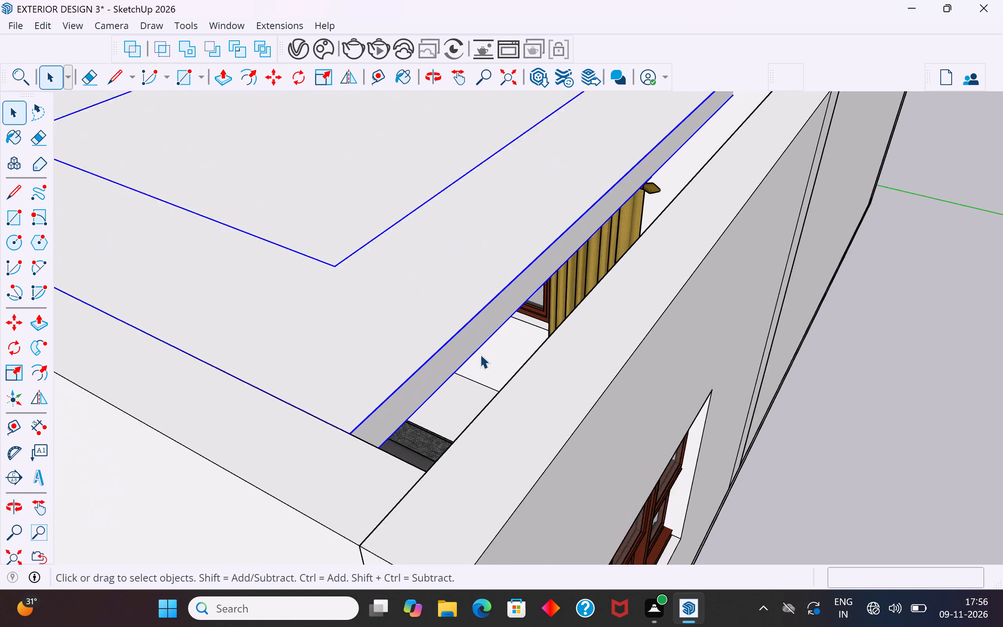
{"action": "scroll", "coordinate": [480, 354], "scroll_direction": "up", "scroll_amount": 2}
{"action": "scroll", "coordinate": [480, 355], "scroll_direction": "down", "scroll_amount": 3}
{"action": "double_click", "coordinate": [486, 338]}
{"action": "left_click", "coordinate": [498, 329]}
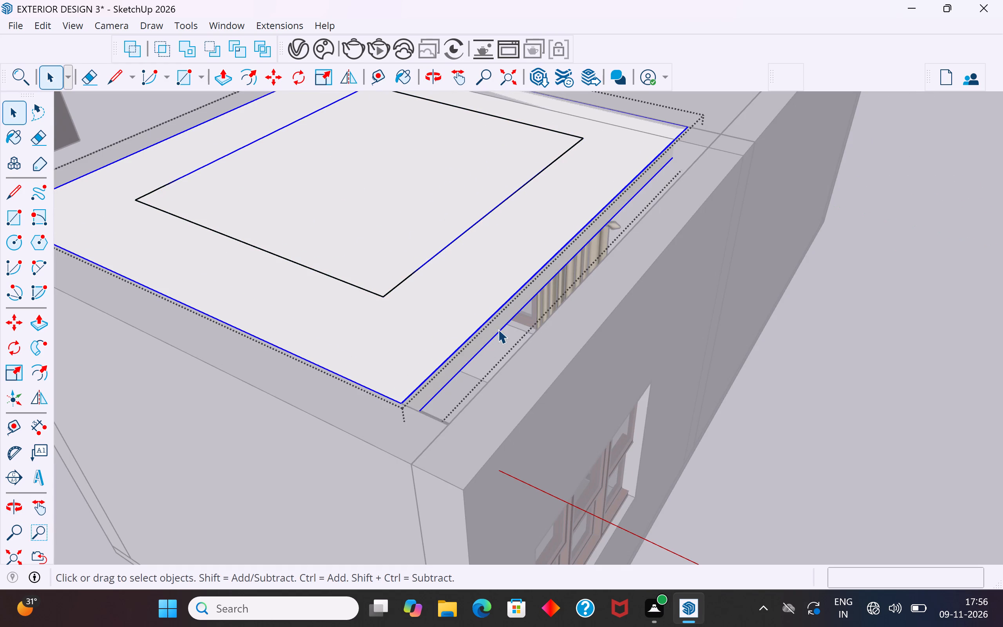
{"action": "left_click", "coordinate": [503, 327]}
{"action": "triple_click", "coordinate": [512, 312]}
{"action": "left_click", "coordinate": [523, 301]}
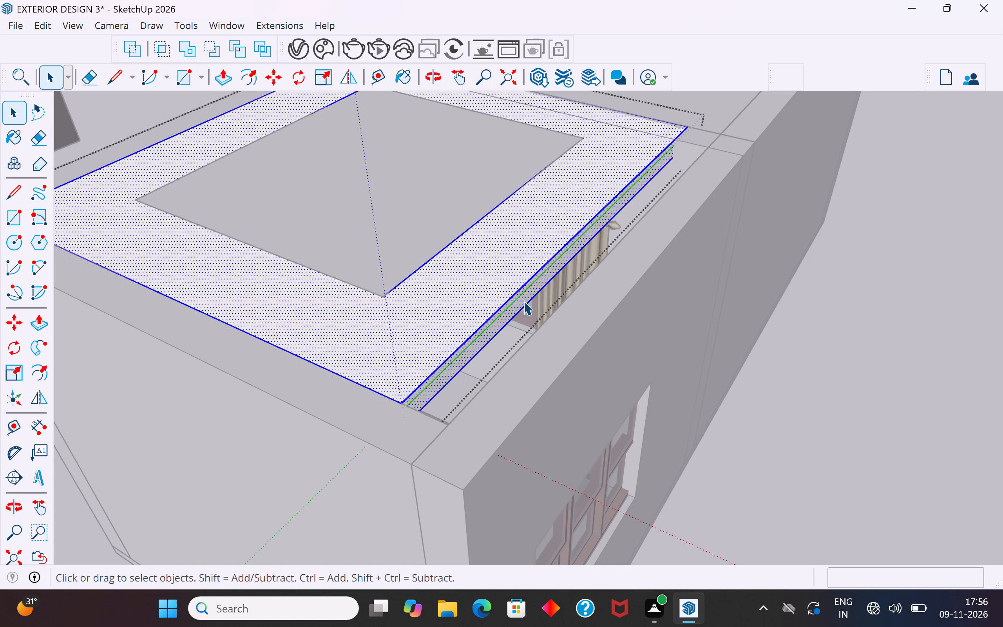
{"action": "left_click", "coordinate": [49, 324]}
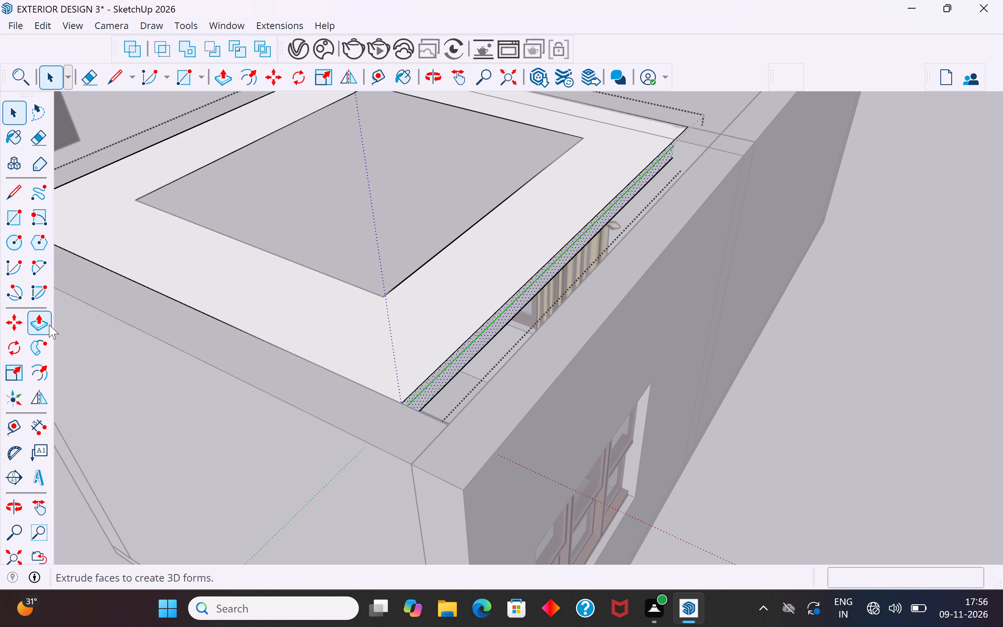
{"action": "left_click", "coordinate": [481, 332]}
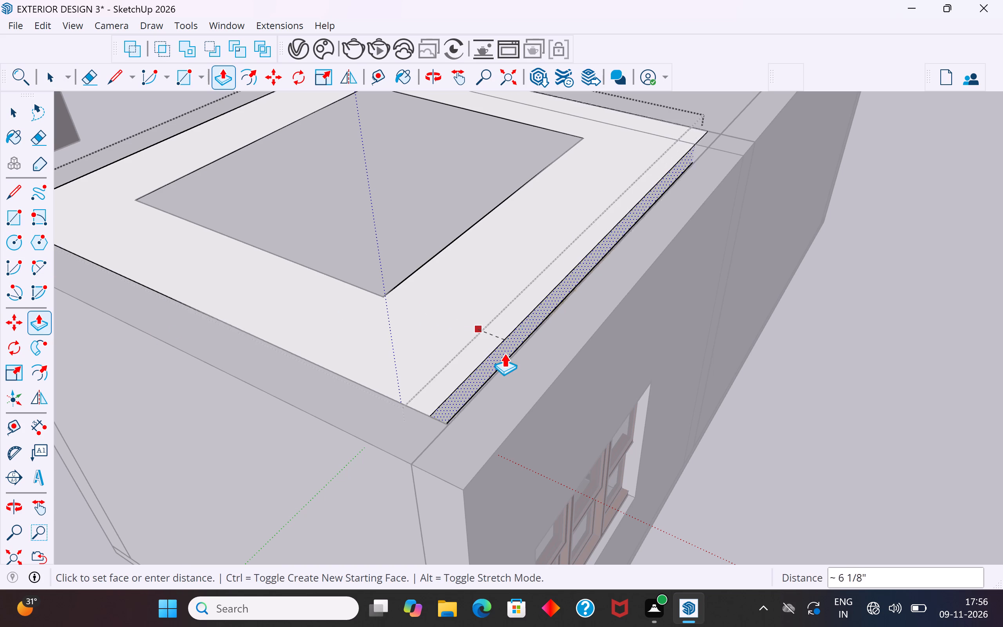
{"action": "left_click", "coordinate": [509, 358]}
{"action": "left_click", "coordinate": [16, 113]}
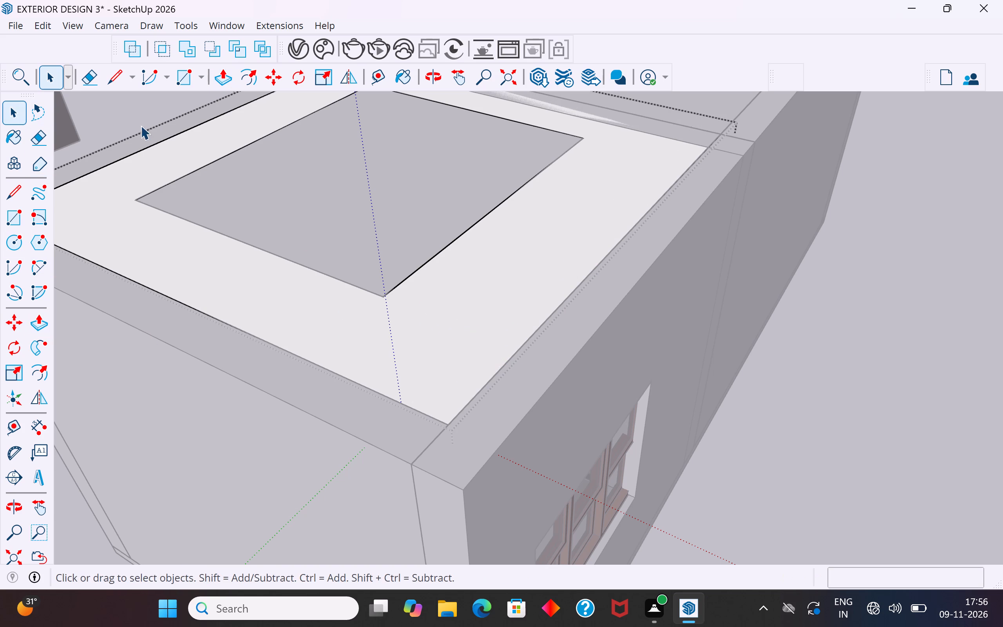
{"action": "left_click", "coordinate": [139, 114]}
{"action": "scroll", "coordinate": [258, 228], "scroll_direction": "down", "scroll_amount": 14}
{"action": "middle_click_drag", "start_coordinate": [176, 406], "coordinate": [692, 438]}
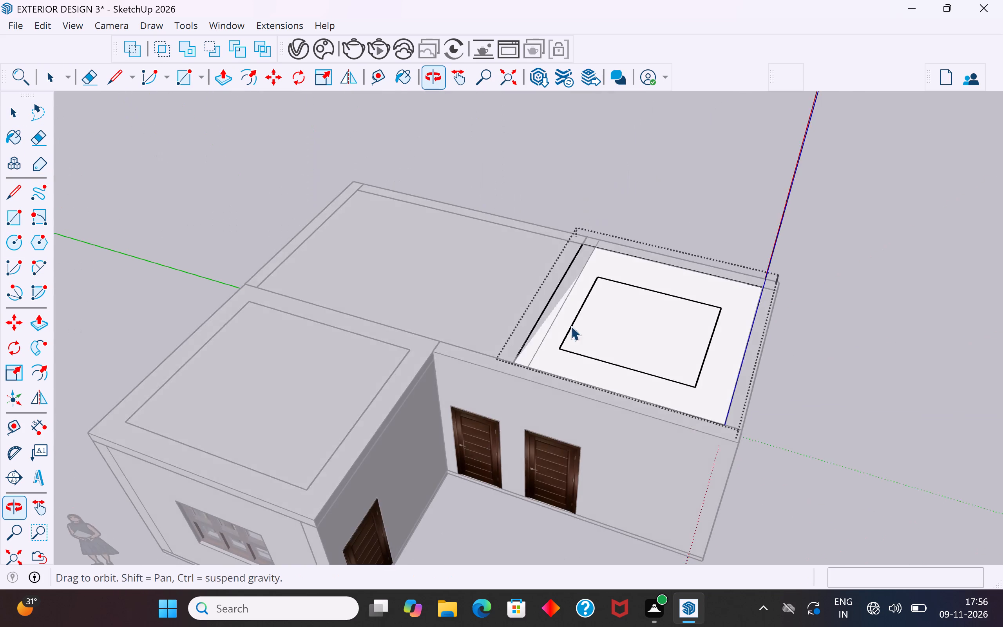
{"action": "scroll", "coordinate": [371, 191], "scroll_direction": "down", "scroll_amount": 5}
{"action": "left_click", "coordinate": [501, 161]}
Examine the building's exterior around the fitted ceilings and the furnished room's end wall.
{"action": "middle_click_drag", "start_coordinate": [420, 377], "coordinate": [325, 366]}
{"action": "scroll", "coordinate": [321, 278], "scroll_direction": "down", "scroll_amount": 5}
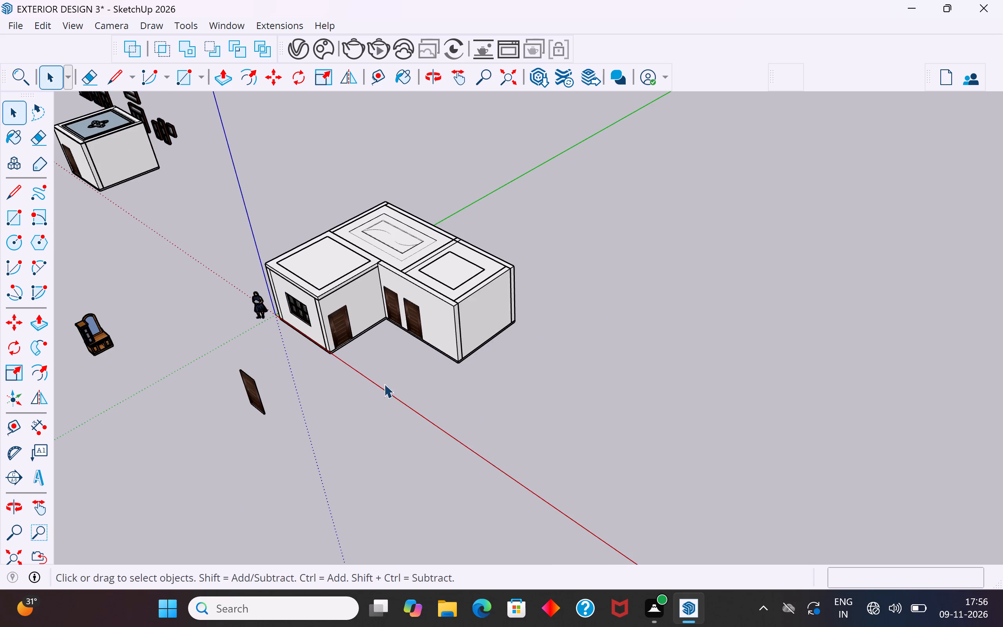
{"action": "middle_click_drag", "start_coordinate": [530, 395], "coordinate": [377, 410]}
{"action": "scroll", "coordinate": [412, 292], "scroll_direction": "up", "scroll_amount": 8}
{"action": "middle_click_drag", "start_coordinate": [504, 343], "coordinate": [523, 357]}
{"action": "left_click", "coordinate": [501, 301]}
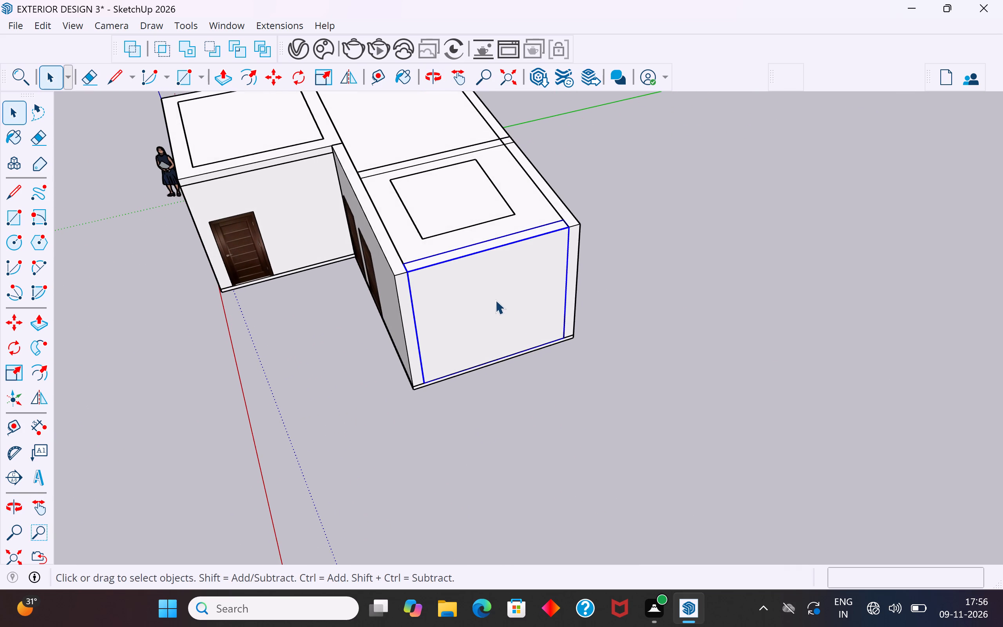
{"action": "middle_click_drag", "start_coordinate": [438, 343], "coordinate": [643, 317]}
{"action": "scroll", "coordinate": [547, 291], "scroll_direction": "down", "scroll_amount": 3}
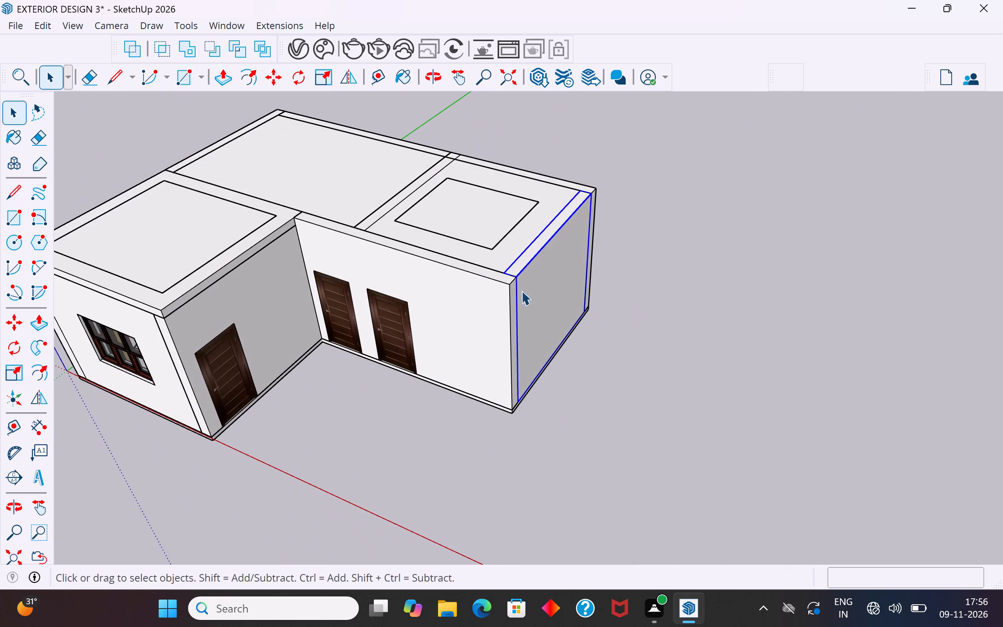
Pull the floor base's end face outward about 12' 7 3/8" beyond the furnished room's end wall and close its group.
{"action": "scroll", "coordinate": [521, 291], "scroll_direction": "down", "scroll_amount": 2}
{"action": "scroll", "coordinate": [529, 352], "scroll_direction": "up", "scroll_amount": 13}
{"action": "scroll", "coordinate": [324, 323], "scroll_direction": "down", "scroll_amount": 2}
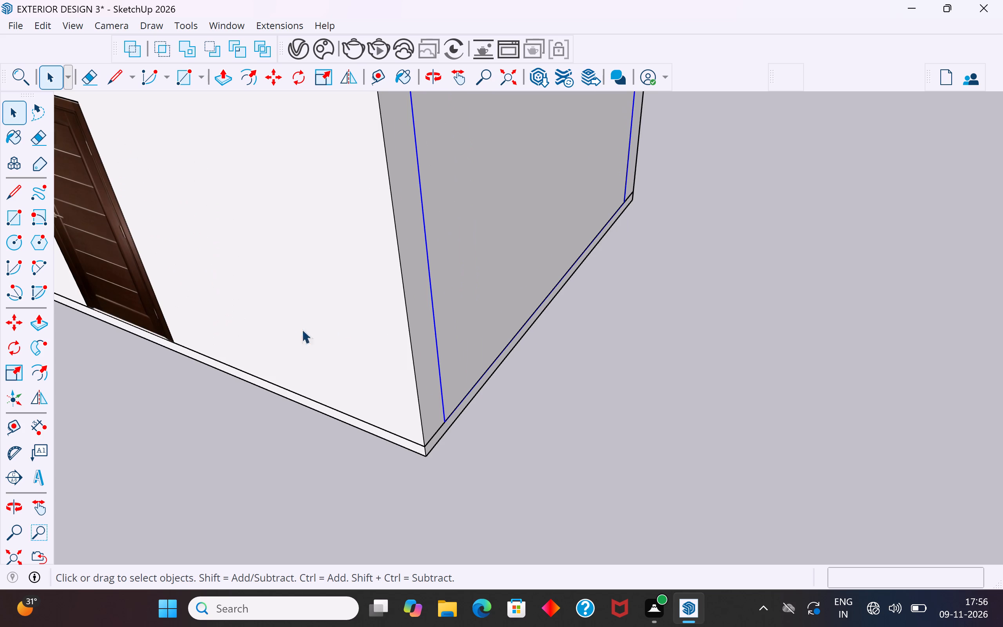
{"action": "scroll", "coordinate": [302, 329], "scroll_direction": "down", "scroll_amount": 4}
{"action": "scroll", "coordinate": [527, 318], "scroll_direction": "up", "scroll_amount": 4}
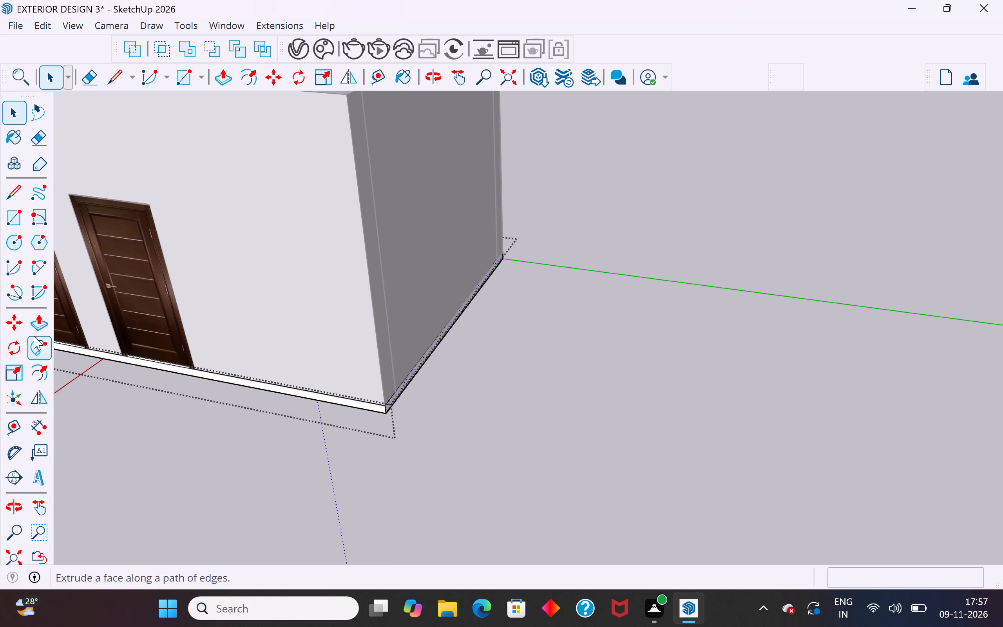
{"action": "left_click", "coordinate": [34, 324]}
{"action": "left_click", "coordinate": [387, 409]}
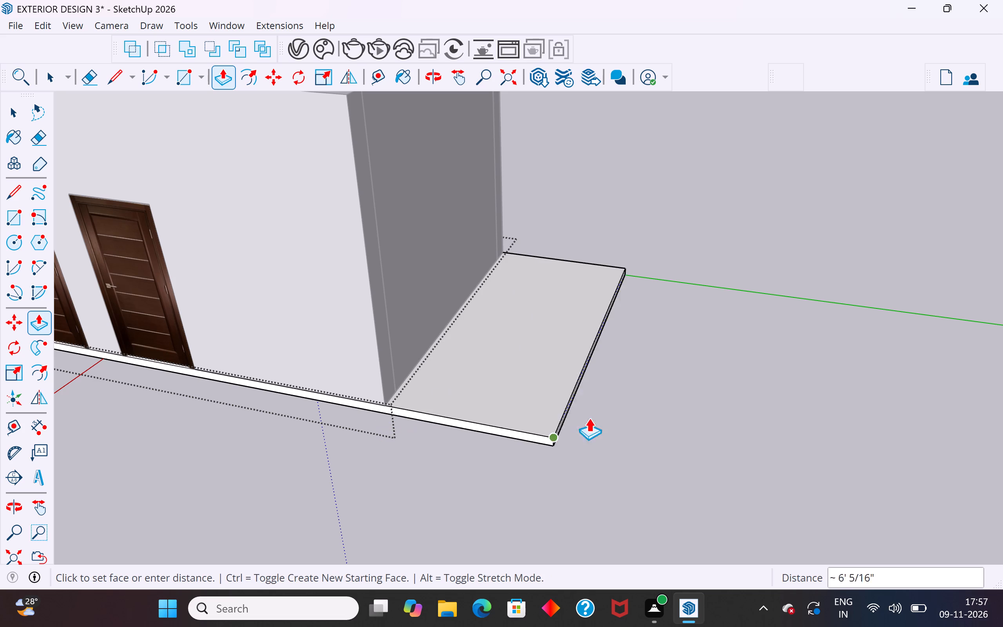
{"action": "left_click", "coordinate": [769, 432]}
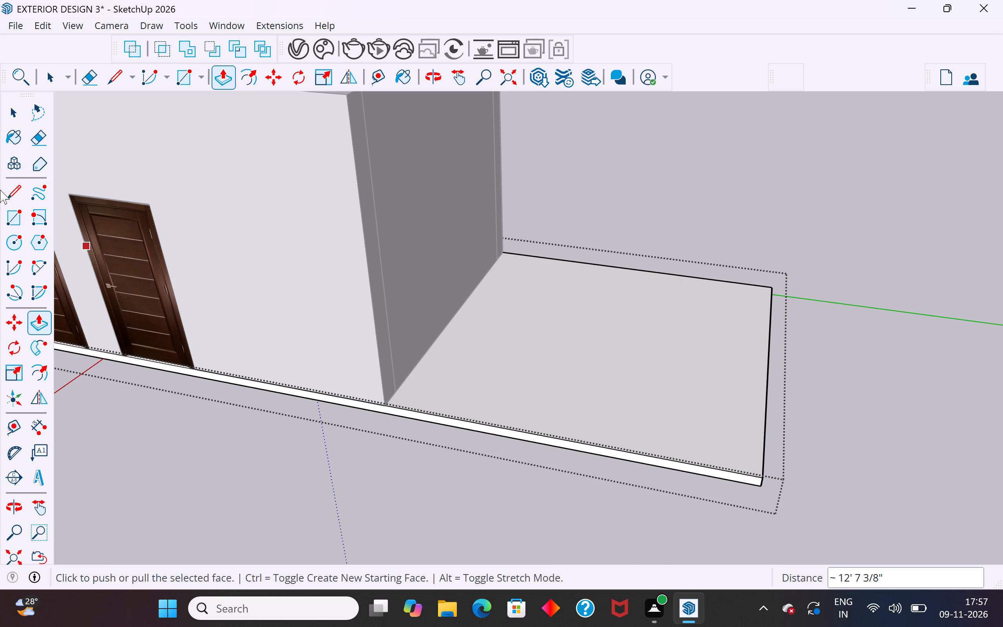
{"action": "left_click", "coordinate": [15, 116]}
{"action": "left_click", "coordinate": [203, 460]}
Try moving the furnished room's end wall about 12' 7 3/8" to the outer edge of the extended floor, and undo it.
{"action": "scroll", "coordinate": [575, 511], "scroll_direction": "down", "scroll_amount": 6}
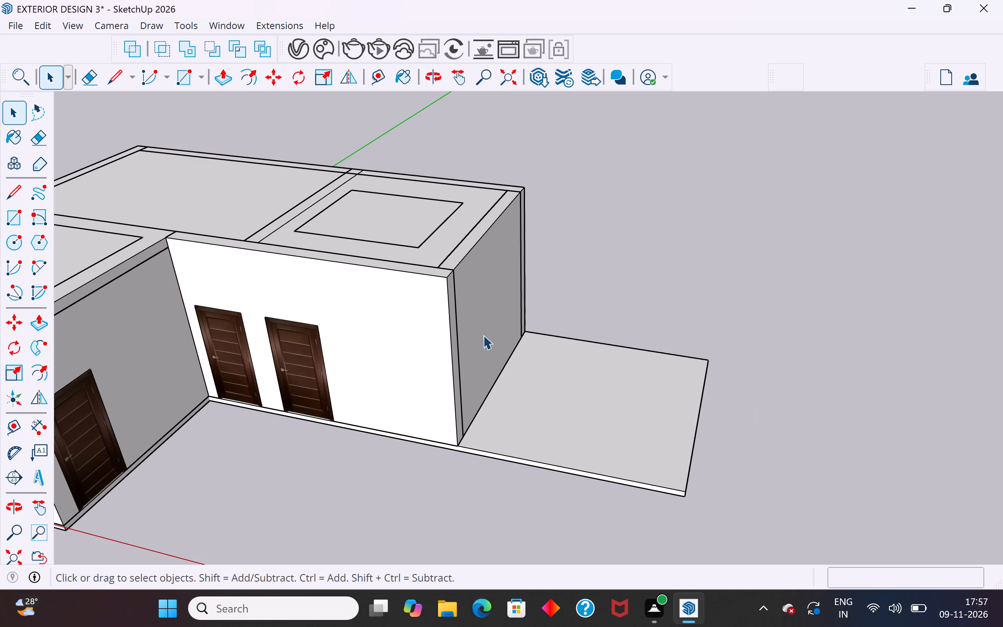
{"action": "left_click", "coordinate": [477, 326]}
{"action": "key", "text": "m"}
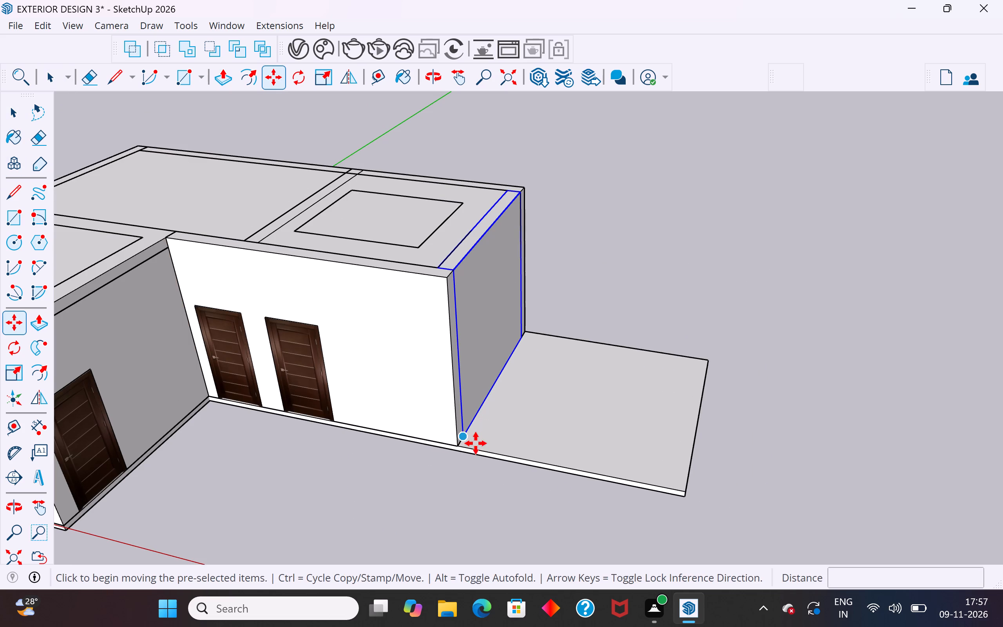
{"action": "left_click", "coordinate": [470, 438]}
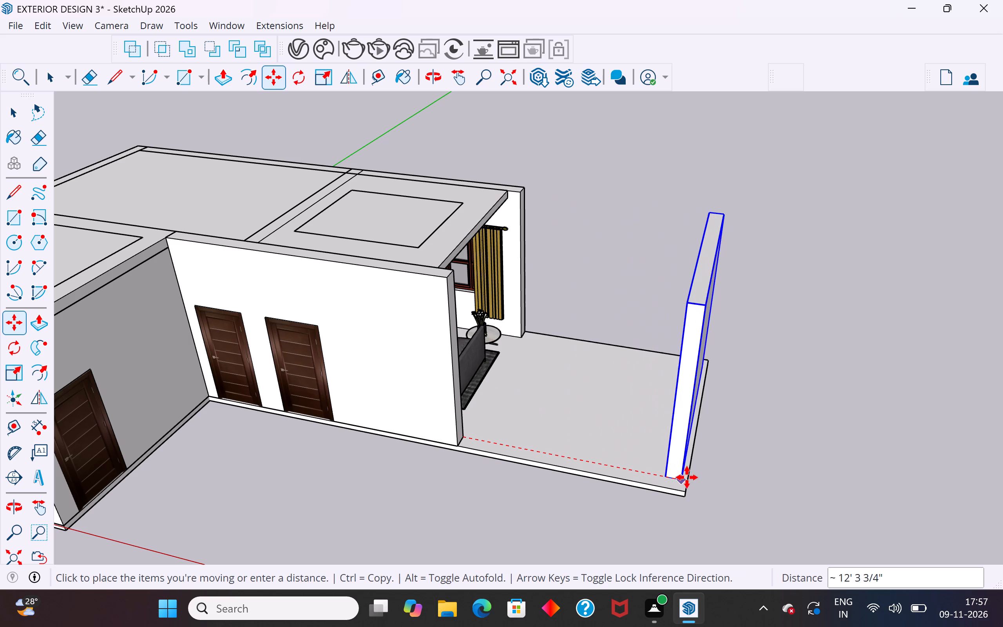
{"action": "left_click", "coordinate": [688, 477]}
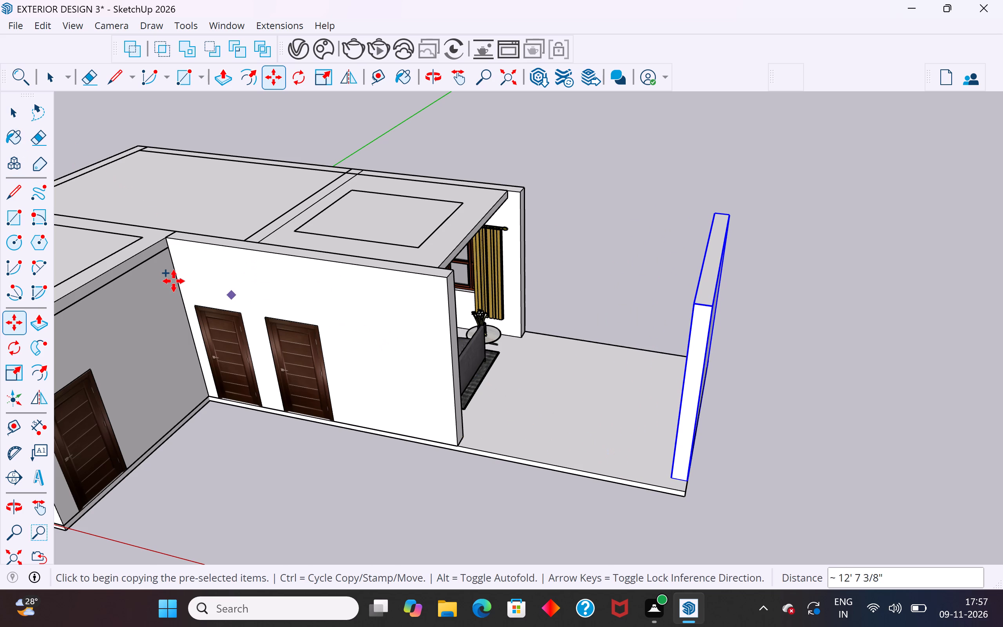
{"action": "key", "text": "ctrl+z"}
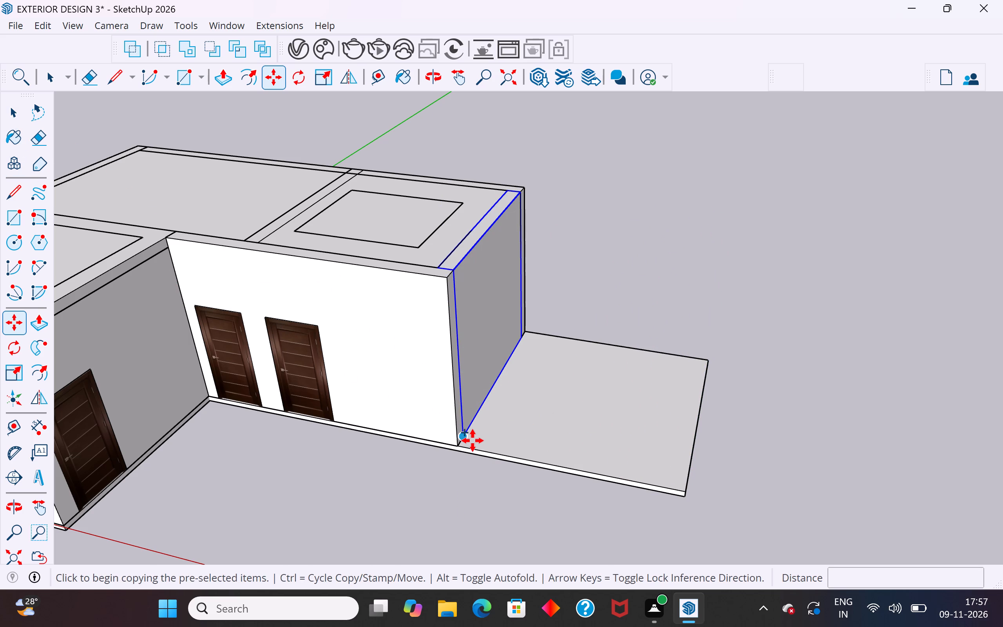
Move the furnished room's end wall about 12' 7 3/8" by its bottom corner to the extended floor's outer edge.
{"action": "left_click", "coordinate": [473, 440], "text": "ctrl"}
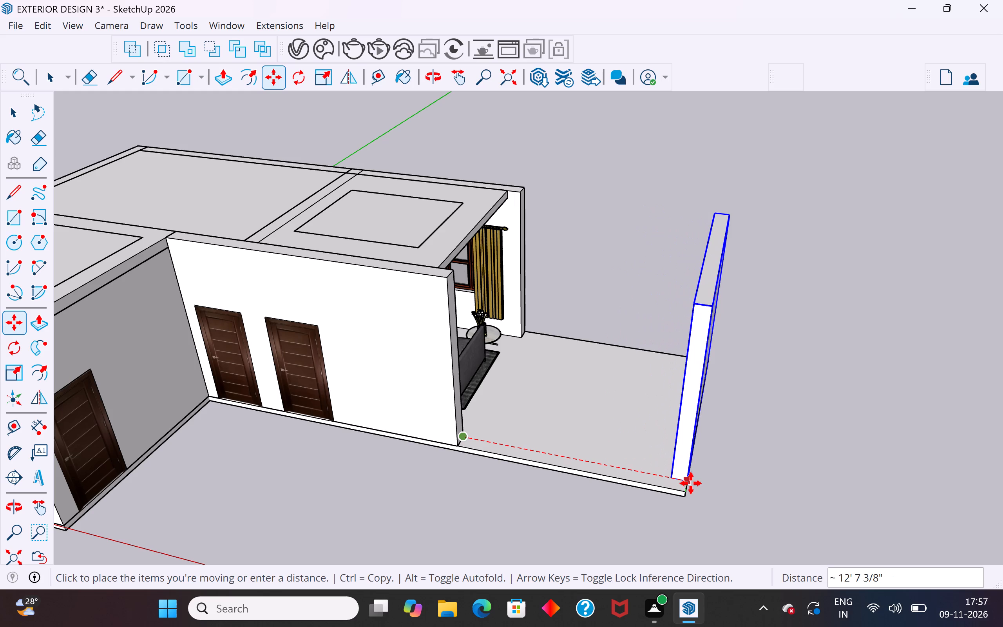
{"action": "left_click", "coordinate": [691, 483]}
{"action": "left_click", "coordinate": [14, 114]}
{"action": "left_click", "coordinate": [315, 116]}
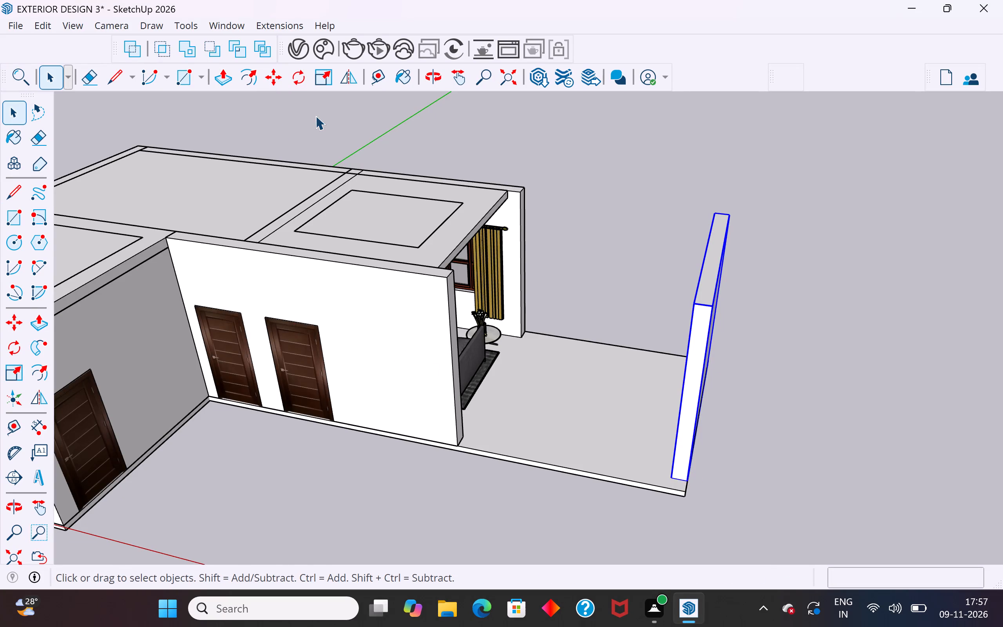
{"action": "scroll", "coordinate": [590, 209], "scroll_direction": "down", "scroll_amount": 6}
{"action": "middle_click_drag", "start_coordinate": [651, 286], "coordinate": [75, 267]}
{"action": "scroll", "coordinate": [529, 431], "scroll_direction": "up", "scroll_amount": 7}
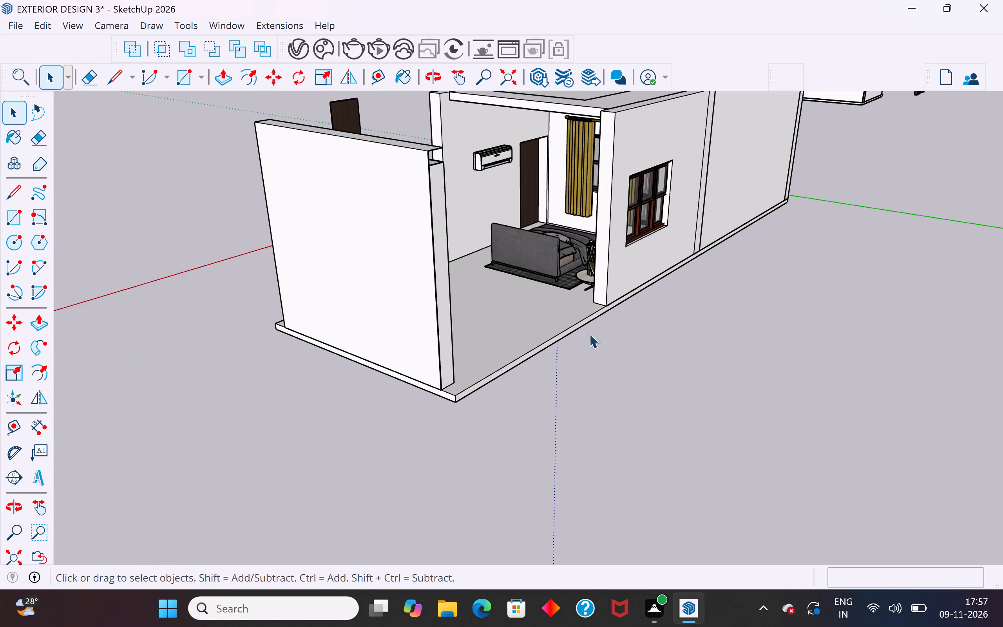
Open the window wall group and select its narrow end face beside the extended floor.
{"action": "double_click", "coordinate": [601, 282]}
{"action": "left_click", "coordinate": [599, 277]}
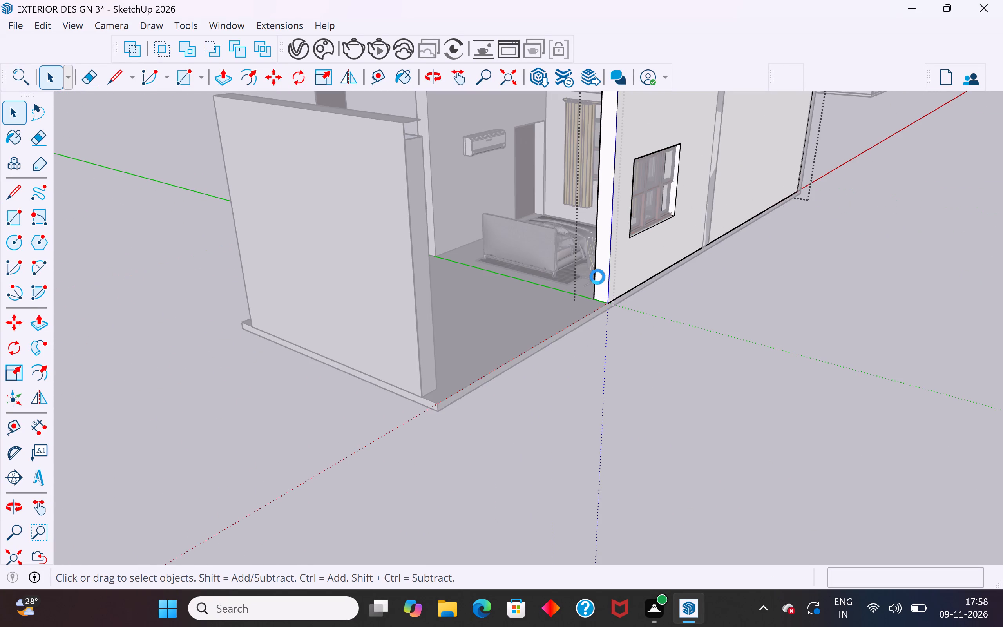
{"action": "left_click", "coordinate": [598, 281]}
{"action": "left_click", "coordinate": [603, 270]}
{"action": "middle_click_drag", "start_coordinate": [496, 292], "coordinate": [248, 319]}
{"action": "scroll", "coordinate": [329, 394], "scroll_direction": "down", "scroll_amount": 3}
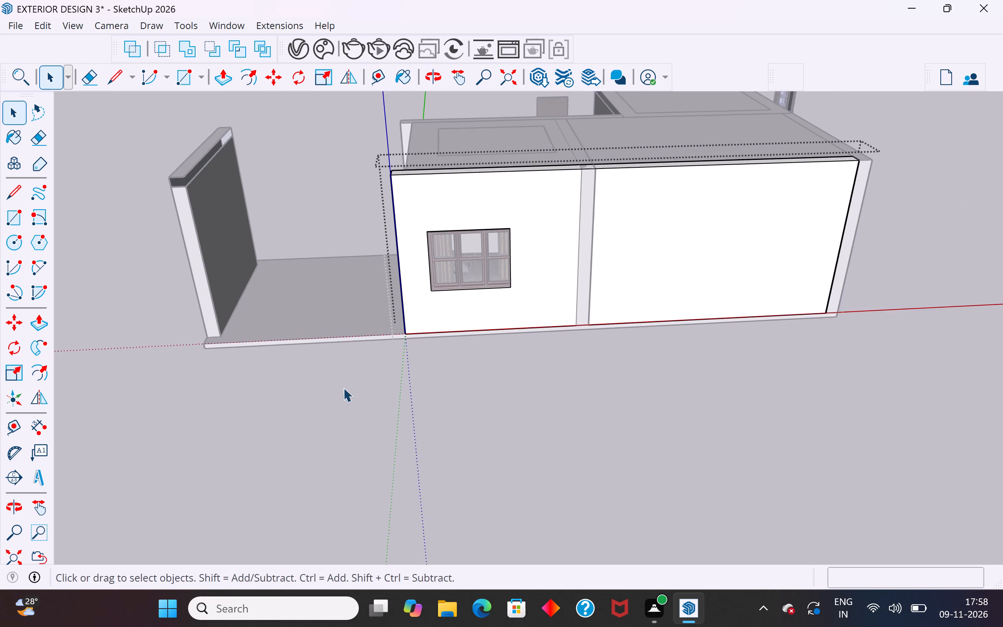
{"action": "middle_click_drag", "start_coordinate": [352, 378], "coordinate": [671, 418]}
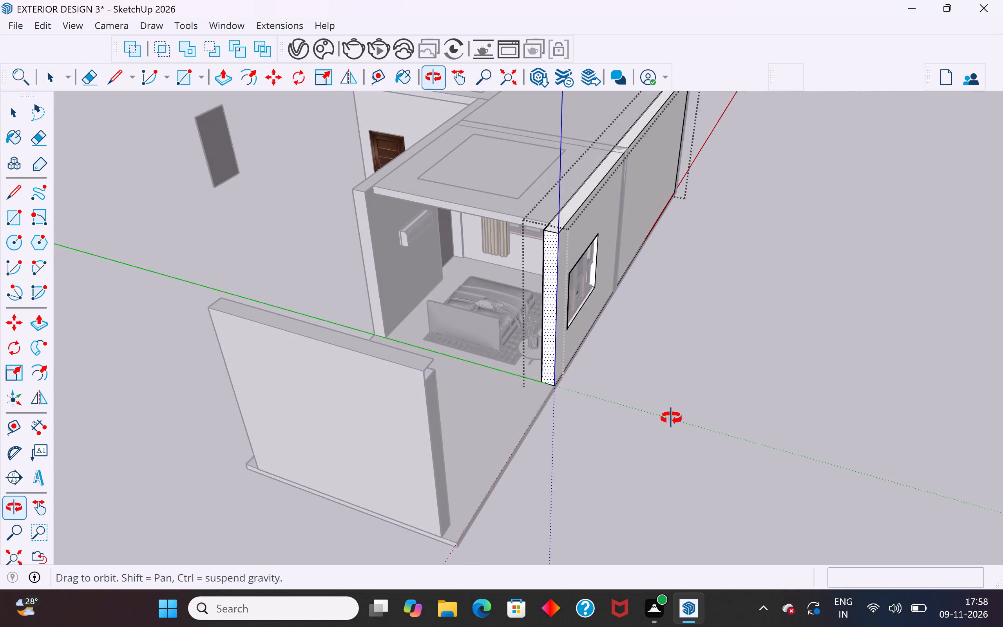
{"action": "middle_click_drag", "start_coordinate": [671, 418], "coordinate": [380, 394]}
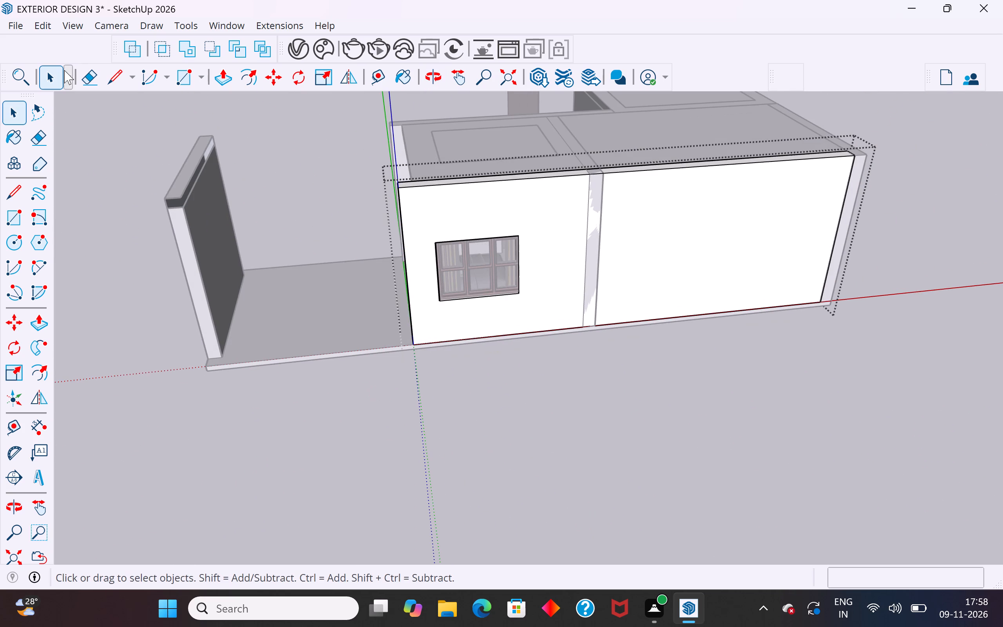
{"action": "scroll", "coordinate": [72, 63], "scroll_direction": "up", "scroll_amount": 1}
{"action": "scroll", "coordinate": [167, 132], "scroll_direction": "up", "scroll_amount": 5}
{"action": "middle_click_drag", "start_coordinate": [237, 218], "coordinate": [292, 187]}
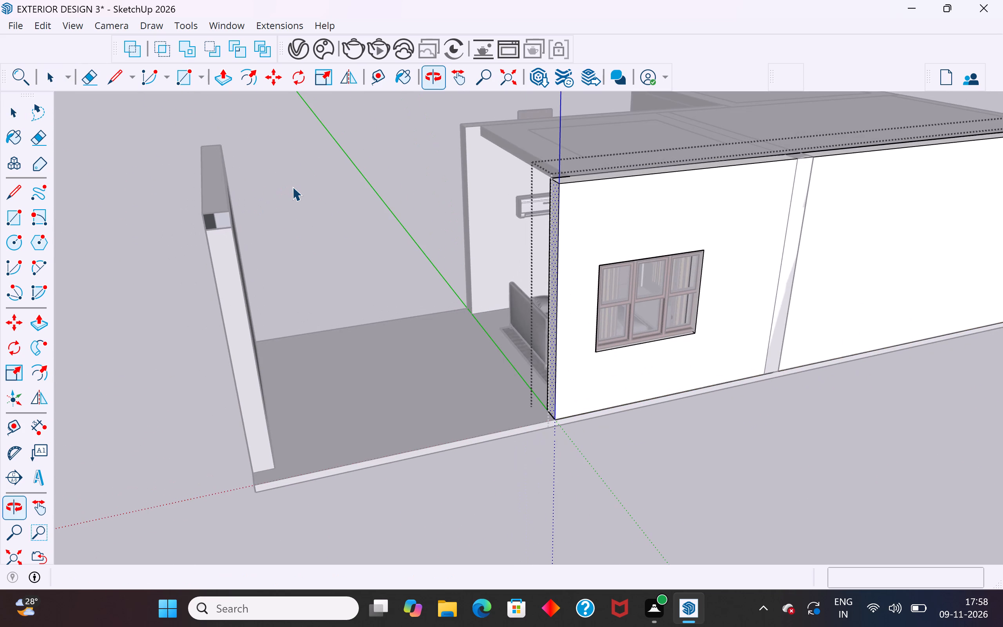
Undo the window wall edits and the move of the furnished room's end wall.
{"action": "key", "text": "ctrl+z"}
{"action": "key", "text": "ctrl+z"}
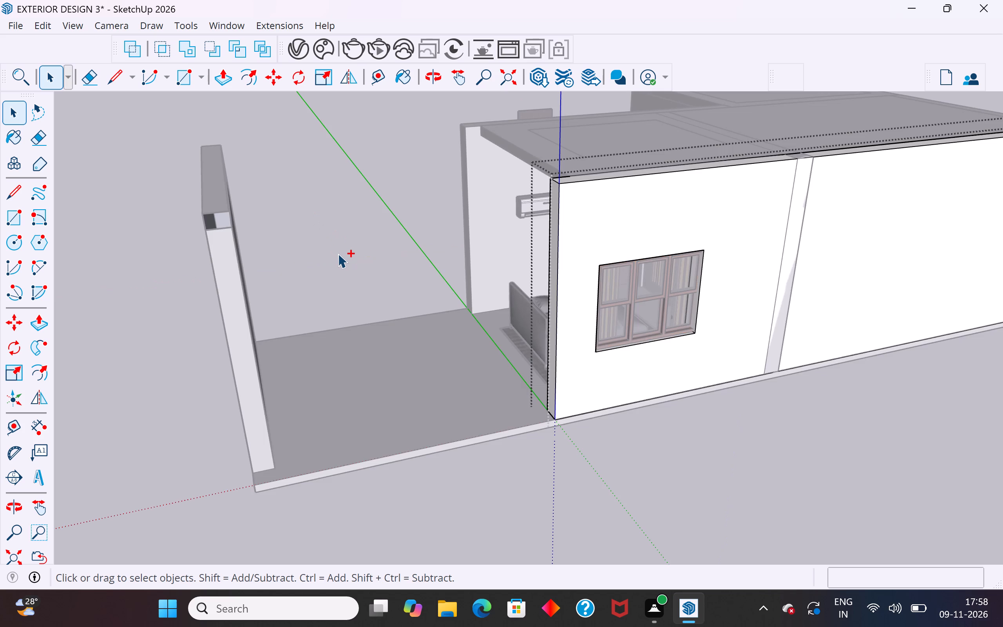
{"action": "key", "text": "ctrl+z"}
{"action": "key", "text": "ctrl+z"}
Open the end wall group, copy its geometry about 12' 7 3/8" to the extended floor's outer edge, and close the group.
{"action": "left_click", "coordinate": [524, 223]}
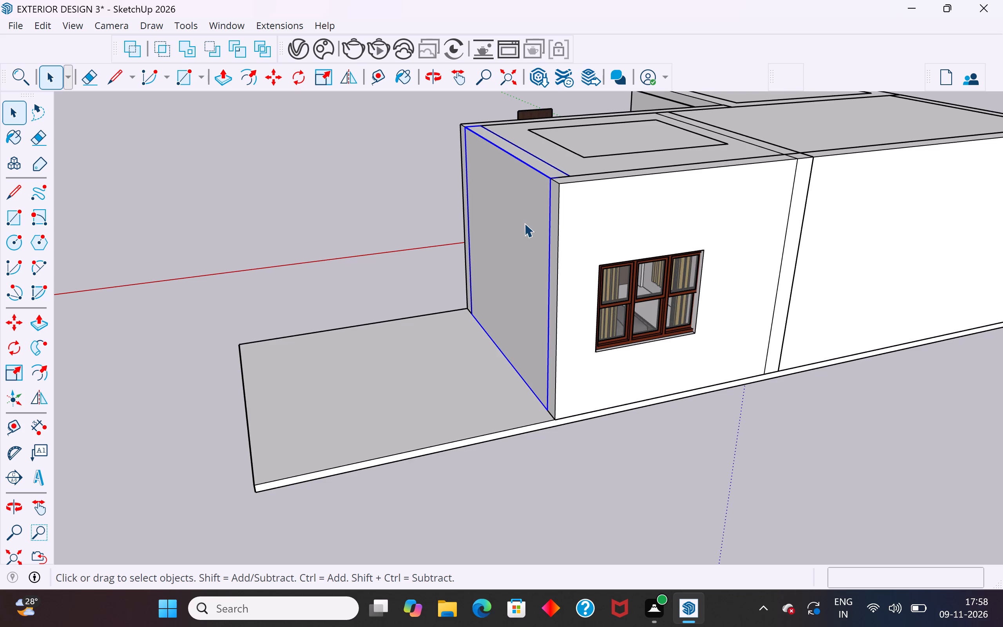
{"action": "triple_click", "coordinate": [524, 223]}
{"action": "key", "text": "m"}
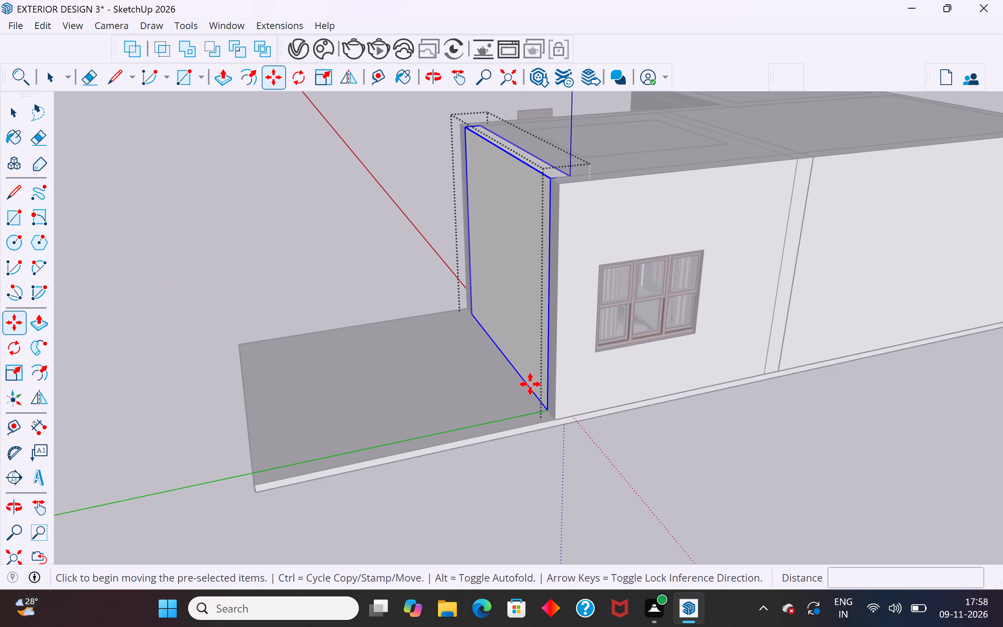
{"action": "left_click", "coordinate": [548, 409], "text": "ctrl"}
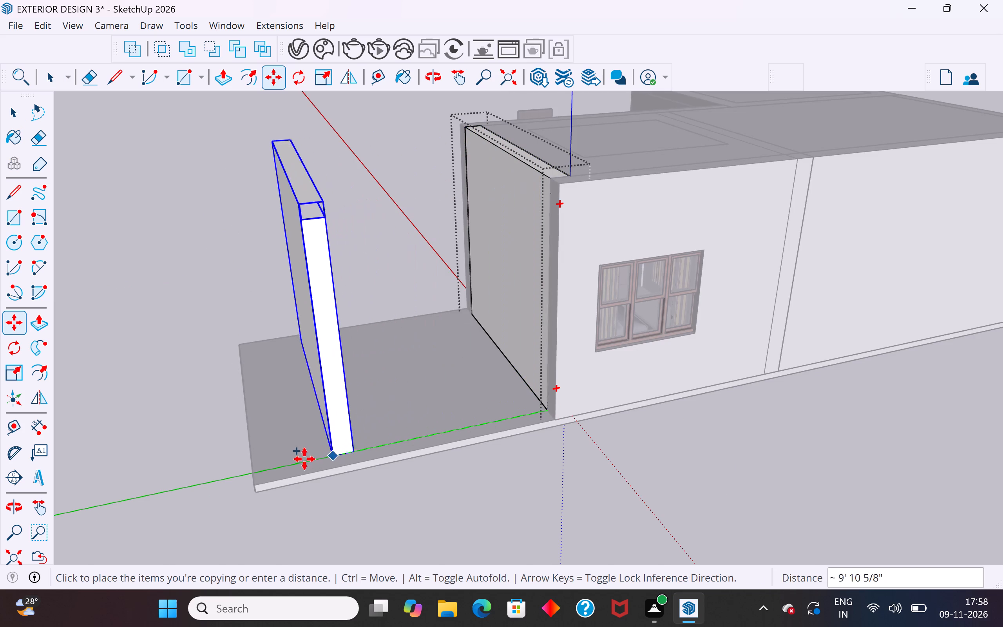
{"action": "left_click", "coordinate": [249, 472]}
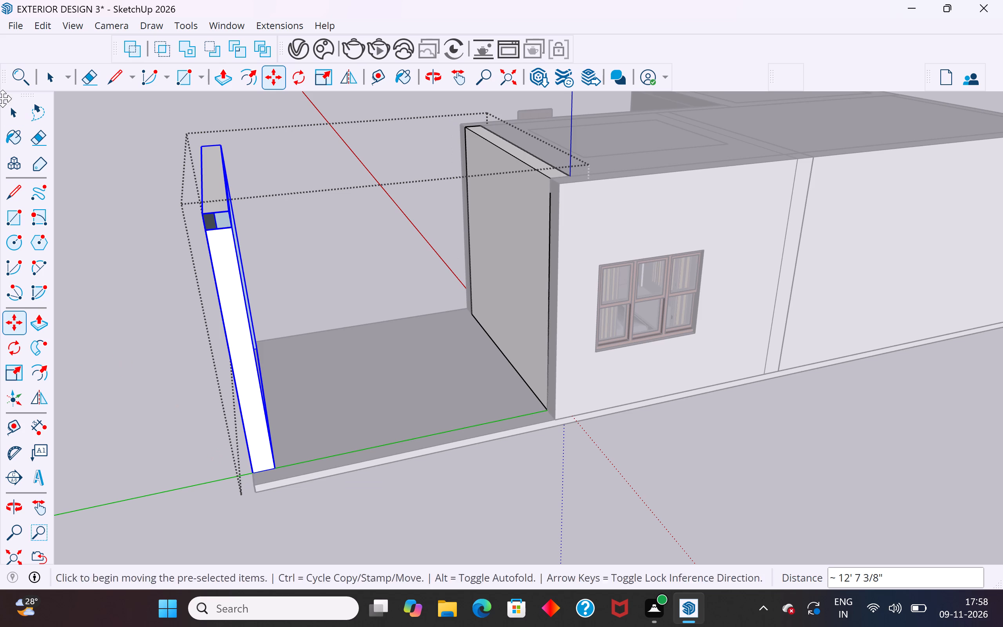
{"action": "left_click", "coordinate": [12, 116]}
{"action": "left_click", "coordinate": [271, 127]}
Hide the furnished room's window wall, its ceiling panel and the opposite long wall to expose the original end wall.
{"action": "left_click", "coordinate": [592, 279]}
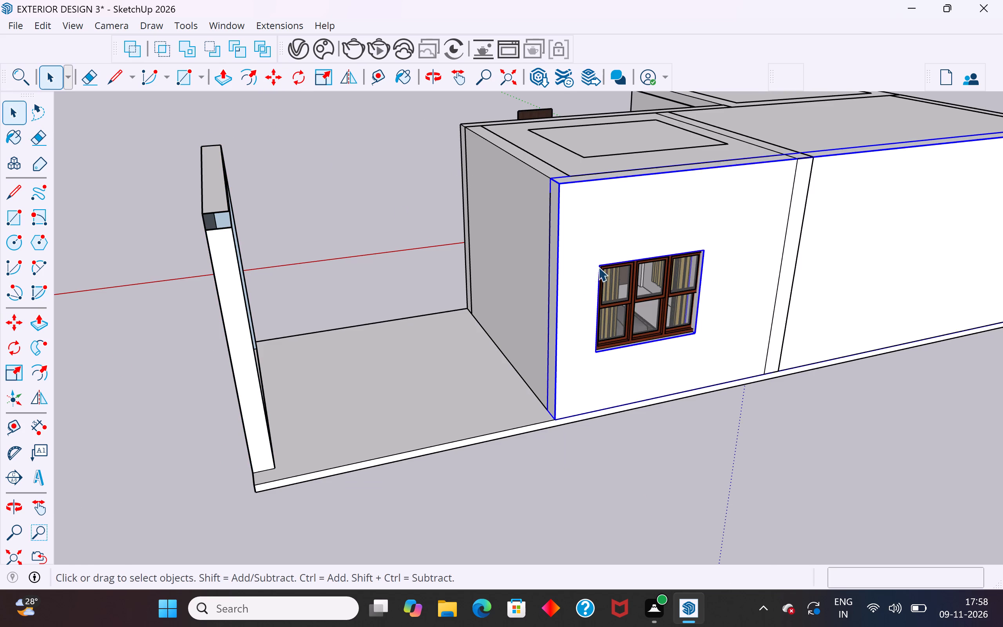
{"action": "right_click", "coordinate": [603, 257]}
{"action": "left_click", "coordinate": [643, 49]}
{"action": "middle_click_drag", "start_coordinate": [661, 179], "coordinate": [650, 175]}
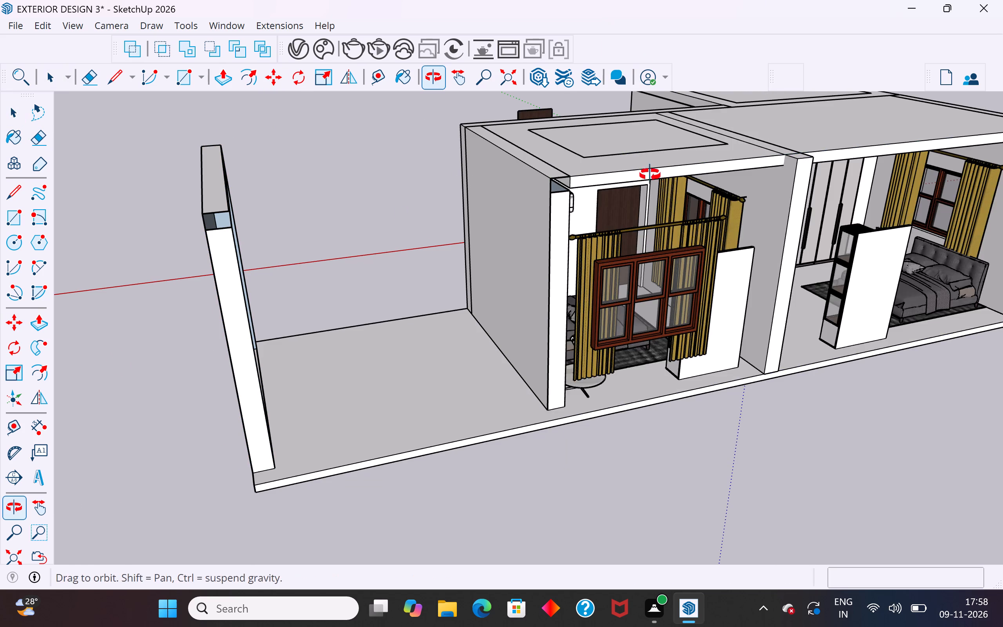
{"action": "middle_click_drag", "start_coordinate": [650, 175], "coordinate": [607, 150]}
{"action": "left_click", "coordinate": [605, 152]}
{"action": "right_click", "coordinate": [605, 152]}
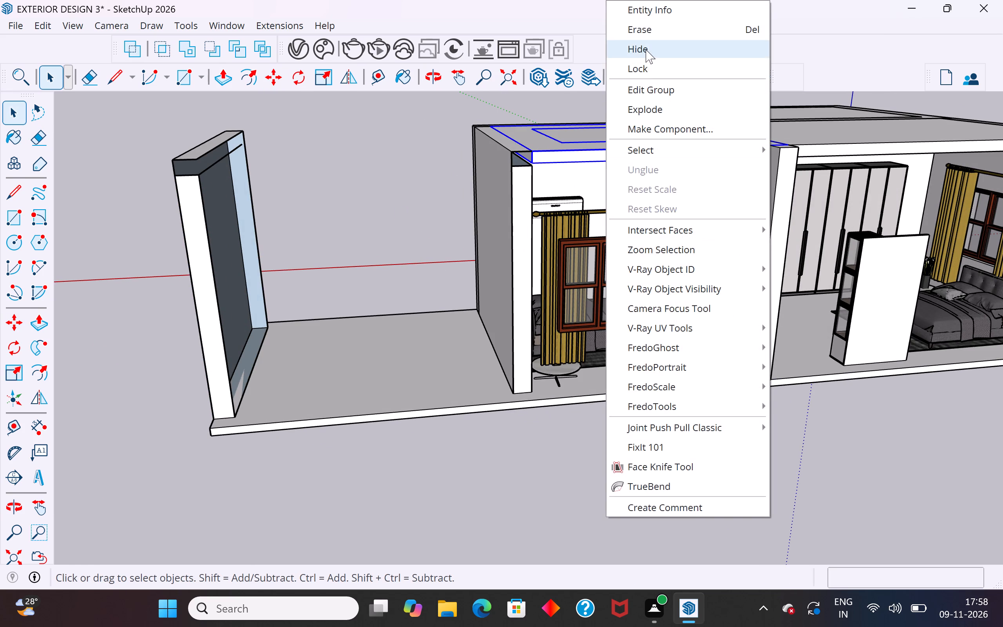
{"action": "left_click", "coordinate": [646, 49]}
{"action": "middle_click_drag", "start_coordinate": [513, 163], "coordinate": [402, 198]}
{"action": "left_click", "coordinate": [581, 152]}
{"action": "right_click", "coordinate": [581, 152]}
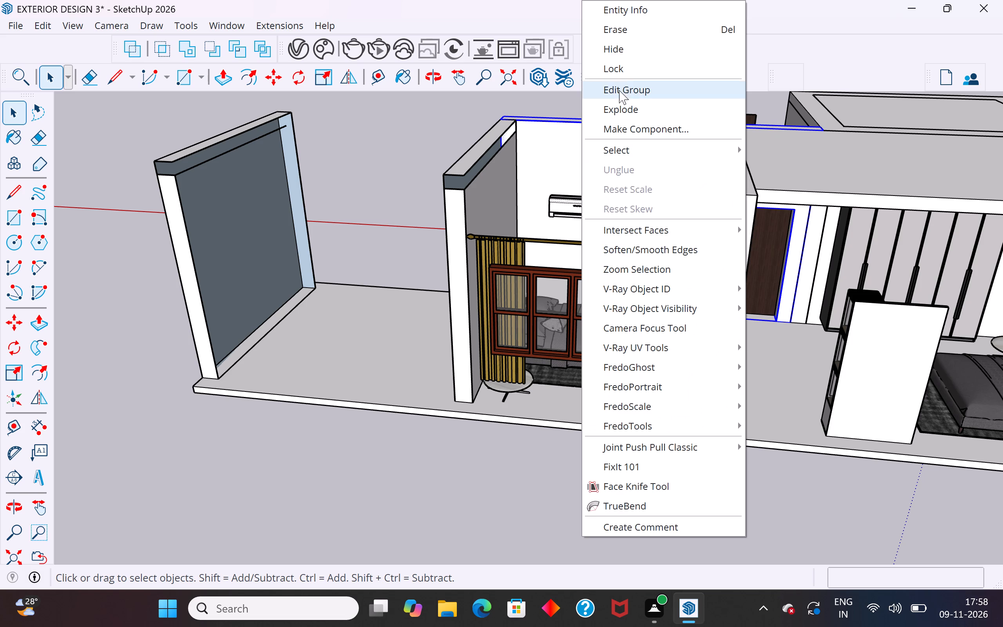
{"action": "left_click", "coordinate": [626, 50]}
Cover the original end wall's top openings with rectangles about 6 13/16" by 11' 2" on the inner side and 10" by 6 13/16" at the end.
{"action": "middle_click_drag", "start_coordinate": [550, 160], "coordinate": [427, 179]}
{"action": "scroll", "coordinate": [550, 160], "scroll_direction": "up", "scroll_amount": 1}
{"action": "scroll", "coordinate": [533, 110], "scroll_direction": "up", "scroll_amount": 3}
{"action": "middle_click_drag", "start_coordinate": [563, 156], "coordinate": [576, 165]}
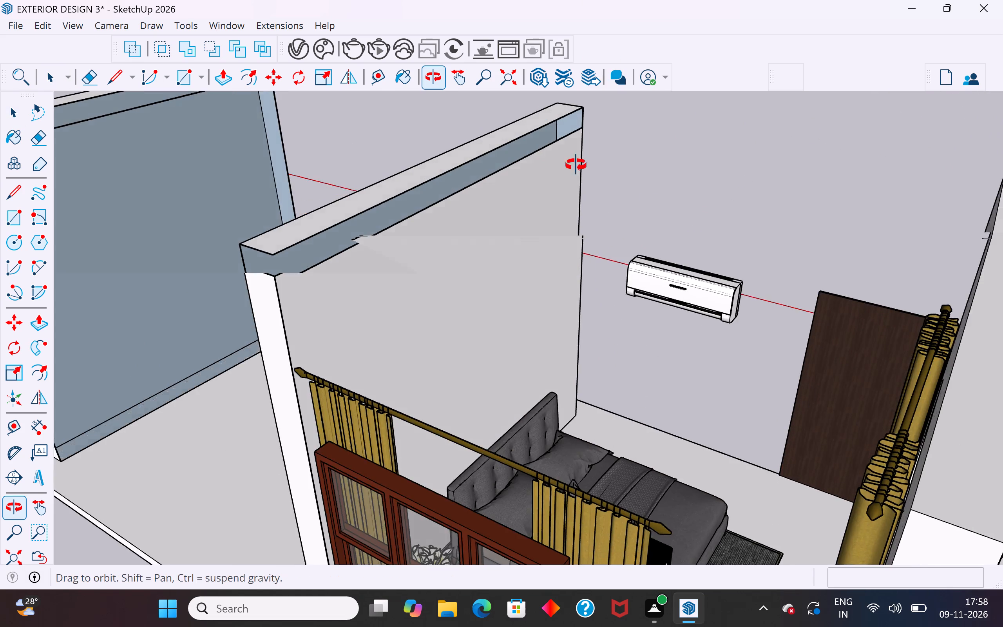
{"action": "middle_click_drag", "start_coordinate": [576, 165], "coordinate": [627, 126]}
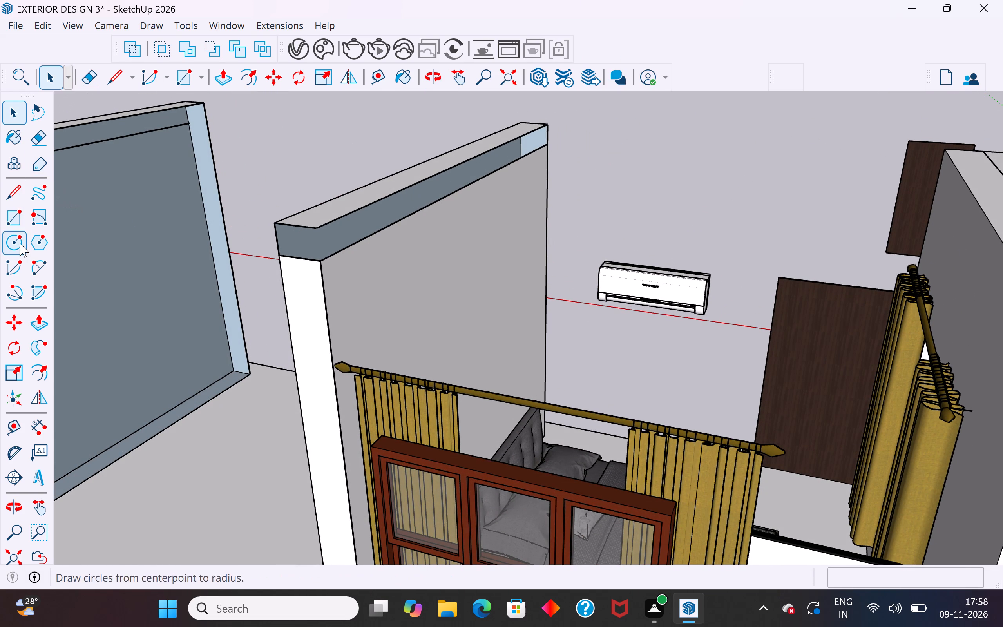
{"action": "left_click", "coordinate": [18, 218]}
{"action": "left_click", "coordinate": [547, 128]}
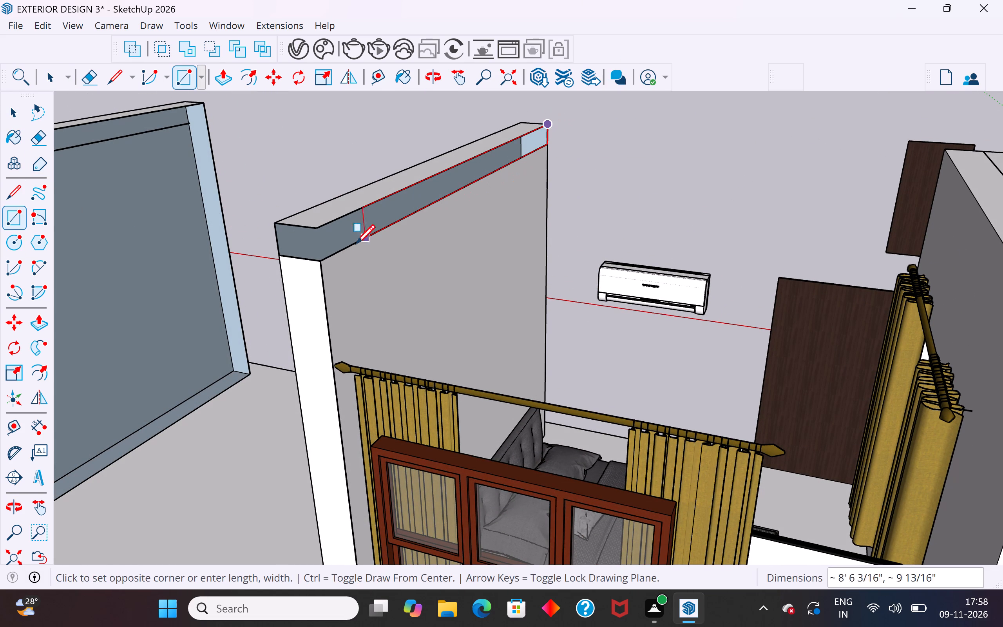
{"action": "left_click", "coordinate": [322, 265]}
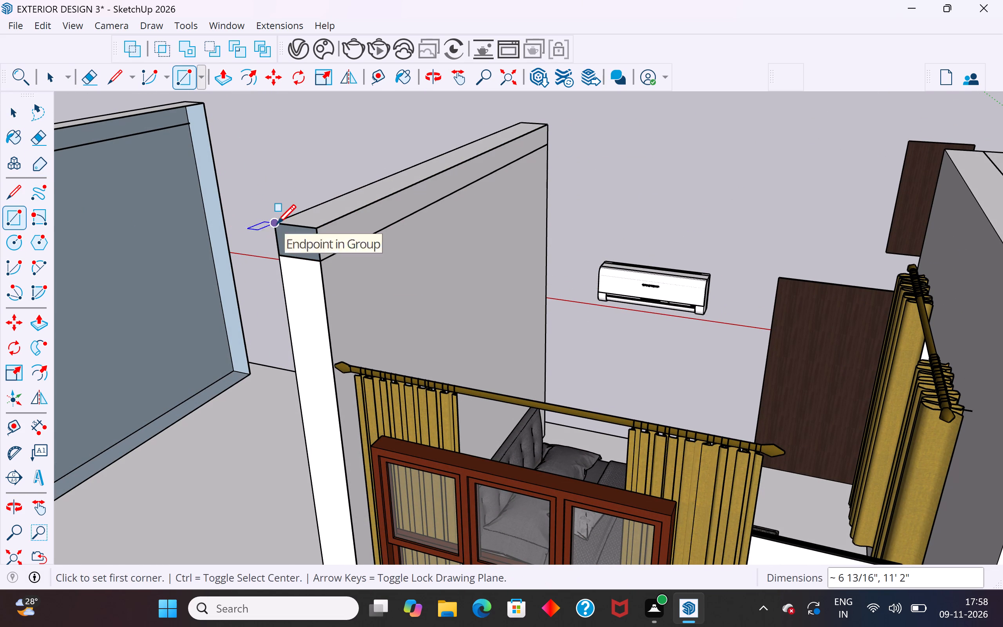
{"action": "left_click", "coordinate": [273, 225]}
{"action": "left_click", "coordinate": [319, 268]}
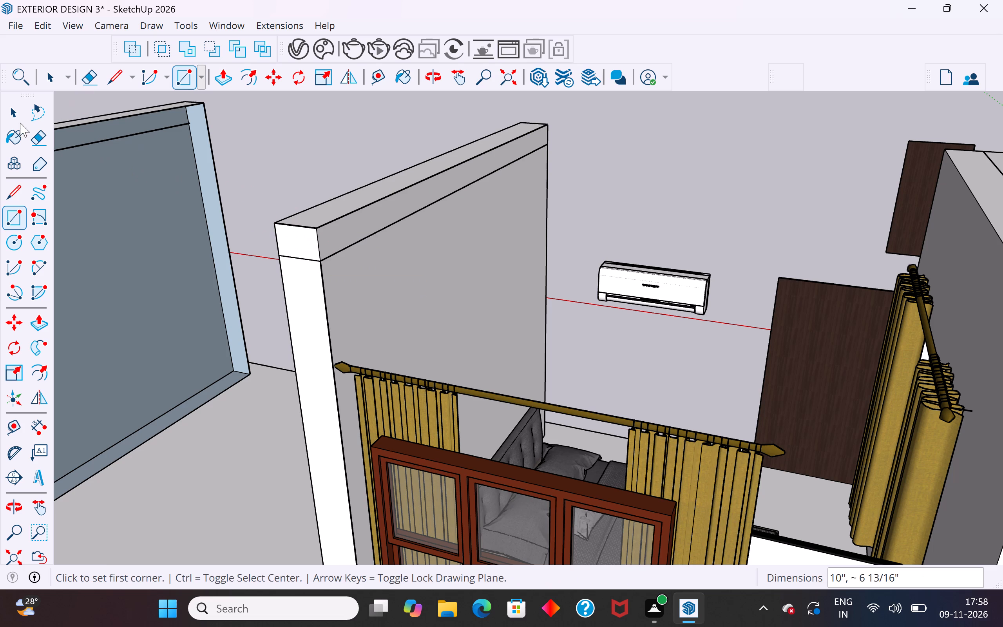
{"action": "left_click", "coordinate": [14, 118]}
{"action": "left_click", "coordinate": [249, 154]}
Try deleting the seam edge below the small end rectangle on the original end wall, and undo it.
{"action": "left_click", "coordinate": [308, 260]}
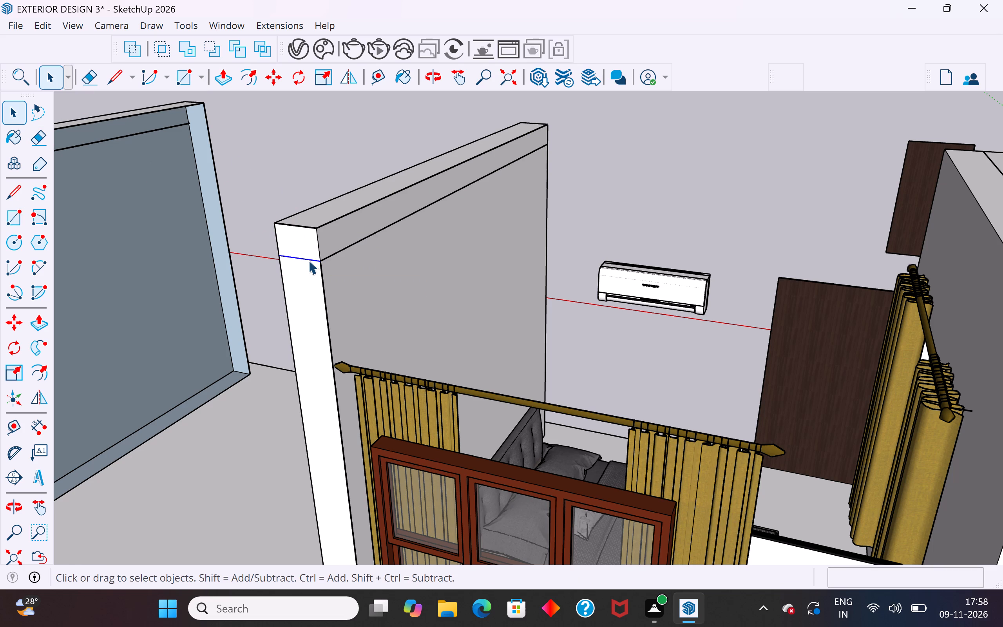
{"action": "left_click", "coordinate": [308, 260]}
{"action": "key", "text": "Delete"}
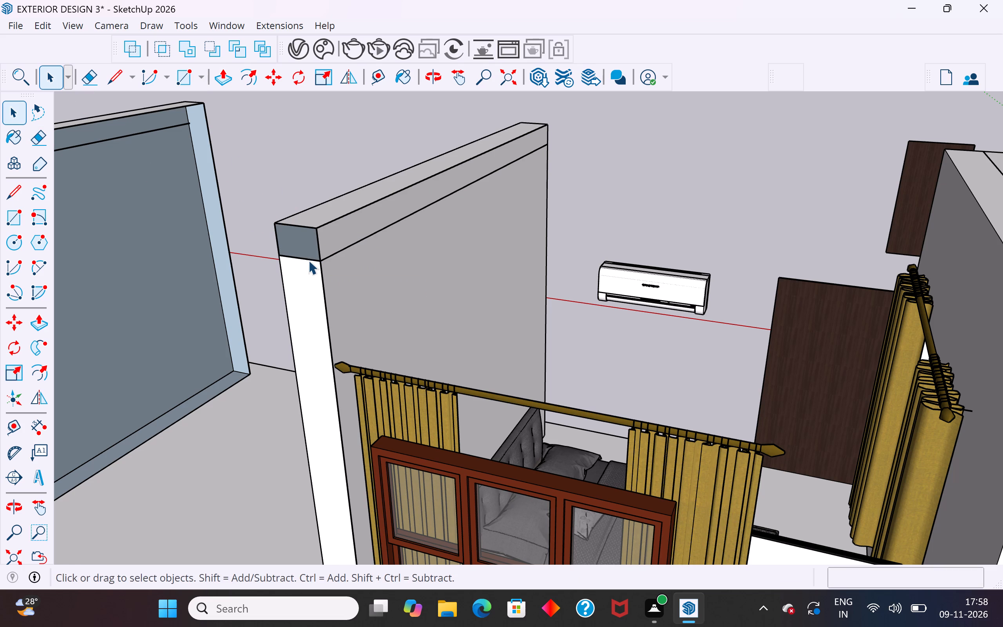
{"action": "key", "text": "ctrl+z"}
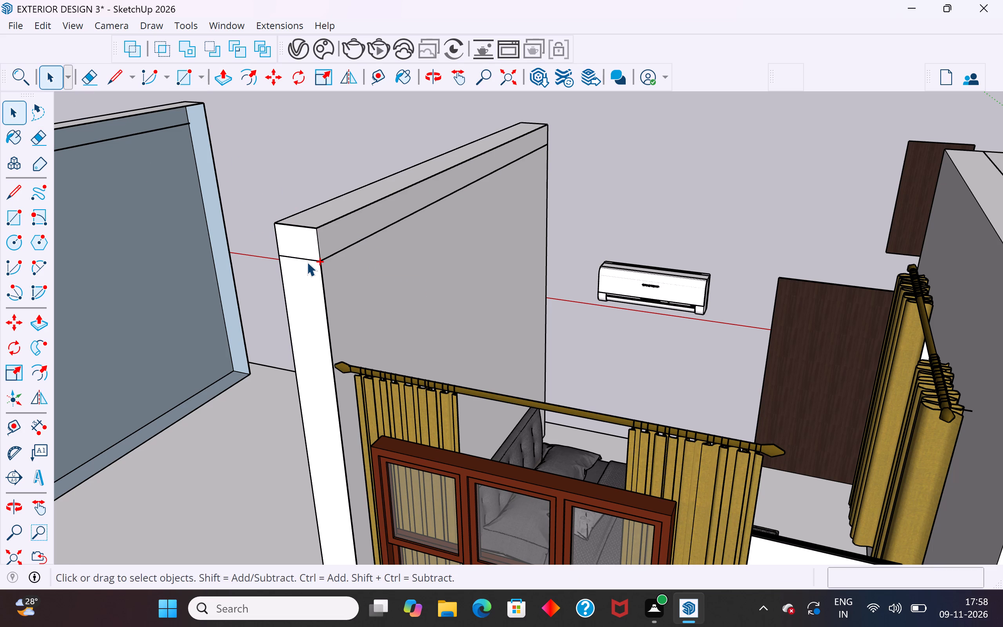
Delete the short seam edge at the far end of the long rectangle on the original end wall, and select the wall group.
{"action": "left_click", "coordinate": [614, 163]}
{"action": "scroll", "coordinate": [638, 171], "scroll_direction": "down", "scroll_amount": 7}
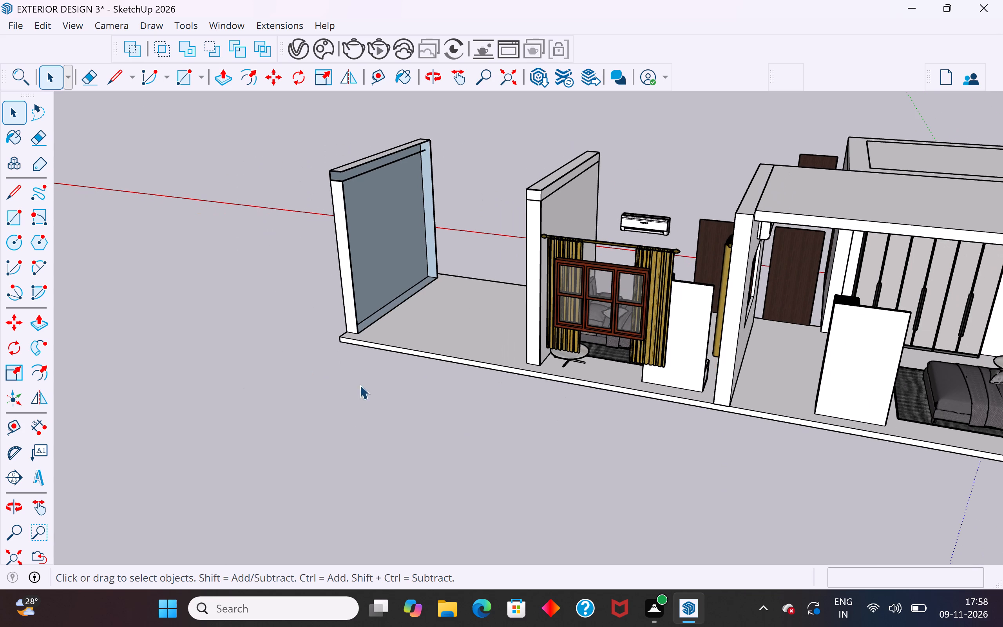
{"action": "left_click", "coordinate": [353, 412]}
{"action": "scroll", "coordinate": [344, 207], "scroll_direction": "up", "scroll_amount": 3}
{"action": "middle_click_drag", "start_coordinate": [612, 203], "coordinate": [534, 203]}
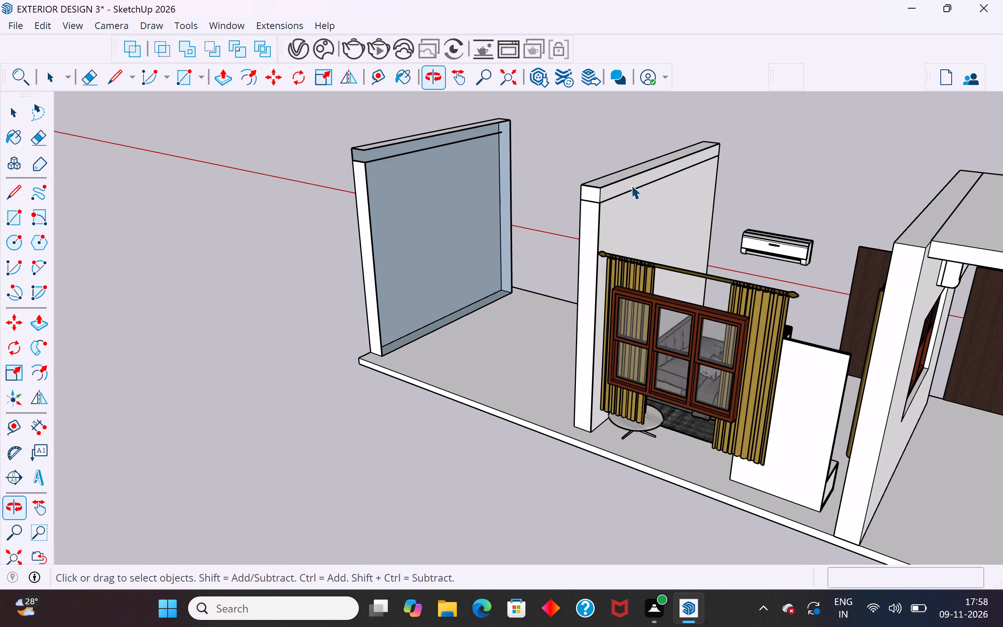
{"action": "left_click", "coordinate": [644, 185]}
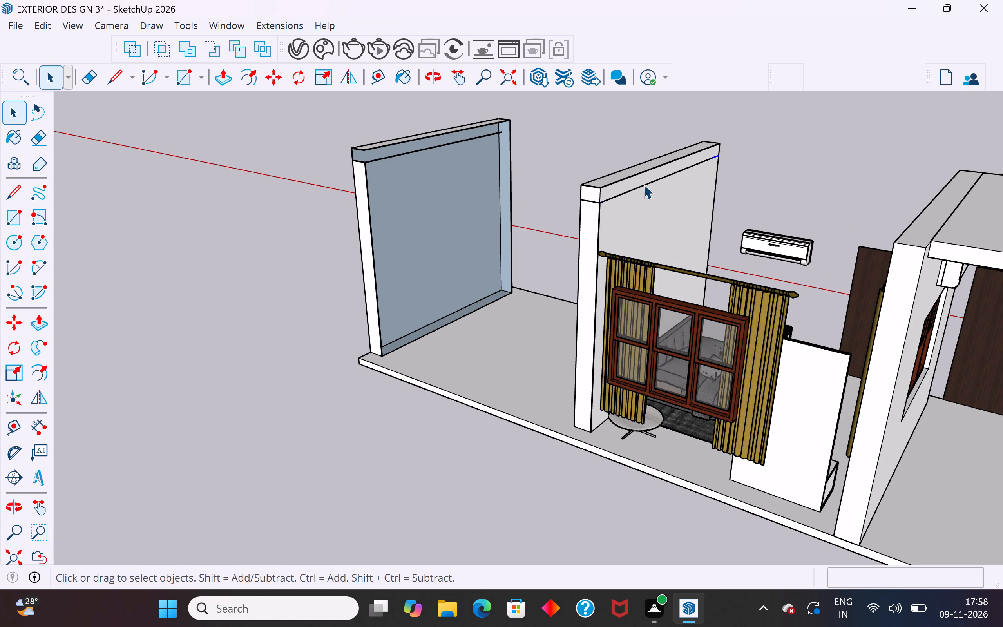
{"action": "key", "text": "Delete"}
{"action": "left_click", "coordinate": [676, 185]}
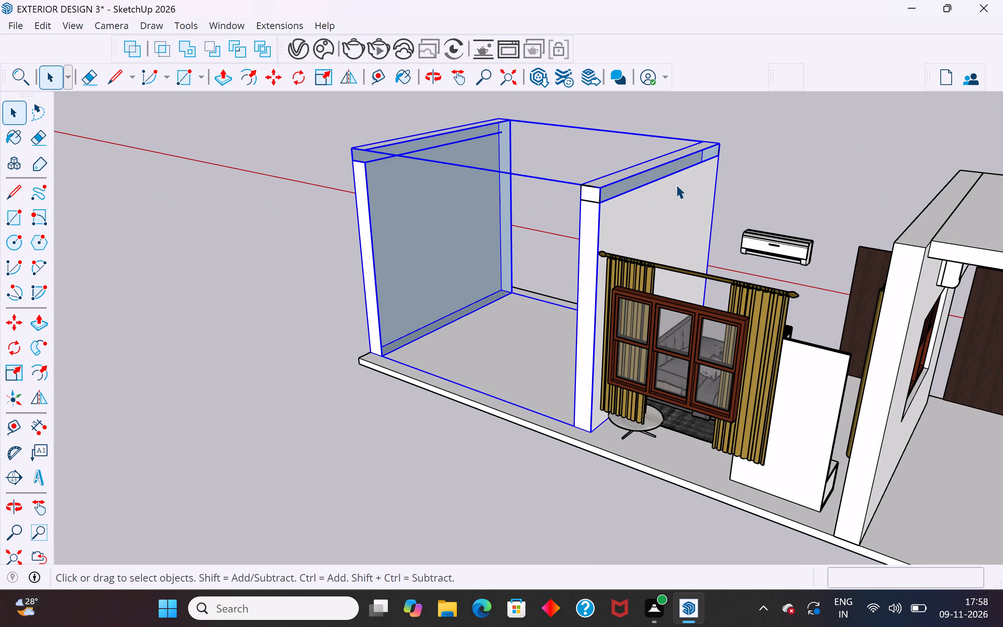
Delete the wall group, then undo that along with the patch rectangles and last hides, back to the furnished room's ceiling panel showing.
{"action": "key", "text": "Delete"}
{"action": "key", "text": "ctrl+z"}
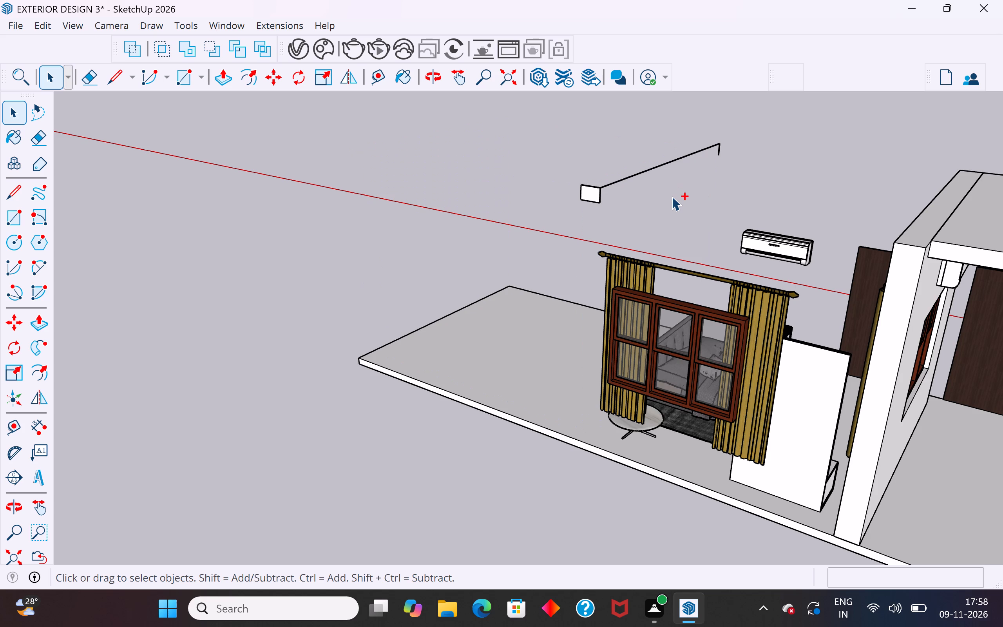
{"action": "key", "text": "ctrl+z"}
{"action": "key", "text": "ctrl+z"}
{"action": "key", "text": "ctrl+z"}
{"action": "key", "text": "ctrl+z"}
{"action": "key", "text": "ctrl+z"}
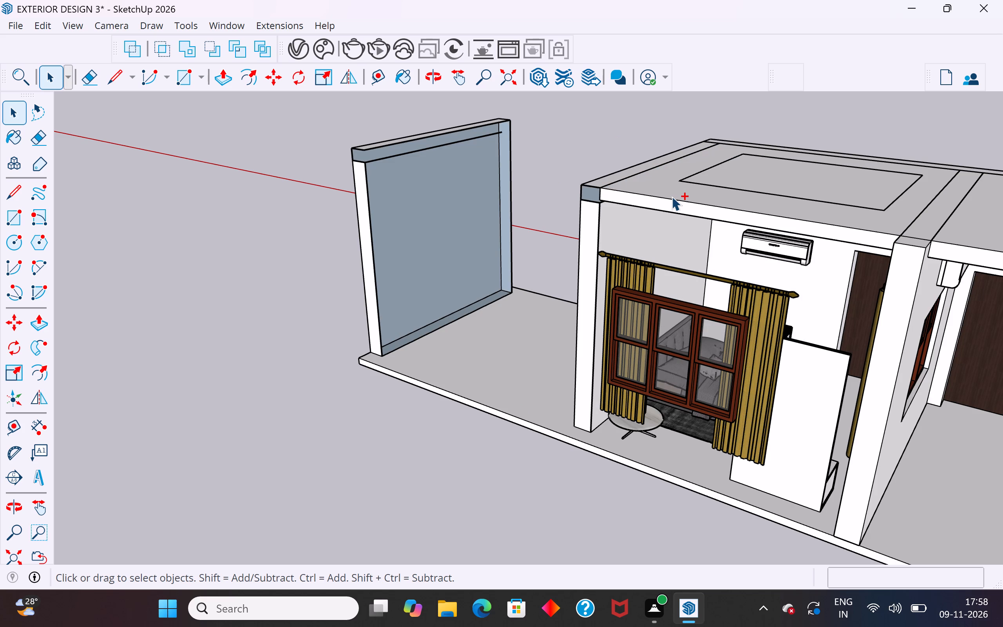
Hide the furnished room's ceiling panel to expose the open top of the original end wall.
{"action": "left_click", "coordinate": [672, 196]}
{"action": "right_click", "coordinate": [672, 196]}
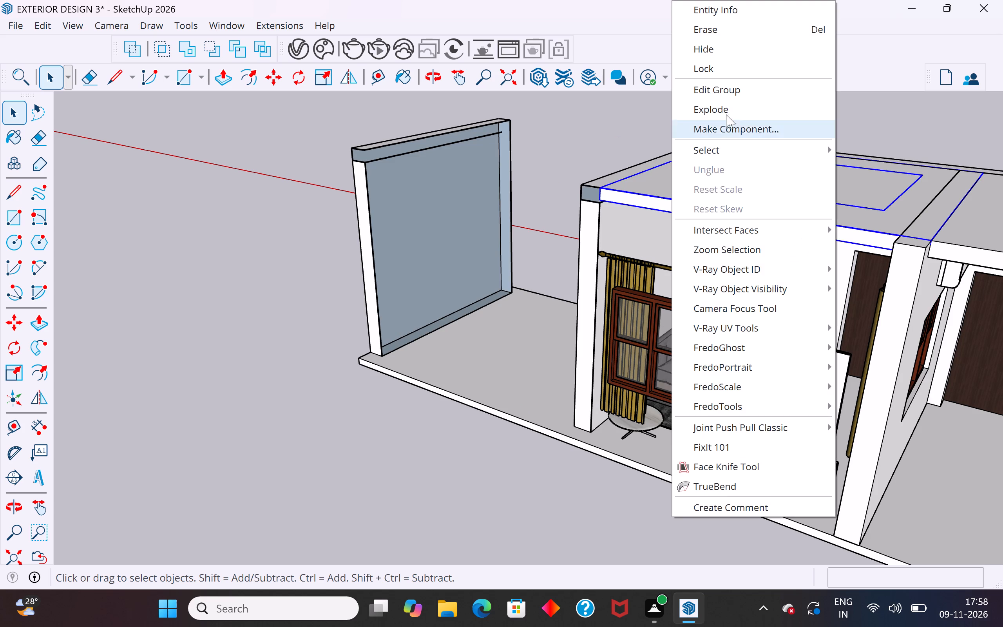
{"action": "left_click", "coordinate": [717, 57]}
{"action": "left_click", "coordinate": [672, 113]}
Move the group holding both end walls off the floor slab, about 18' 5 13/16" away from the building.
{"action": "left_click", "coordinate": [671, 214]}
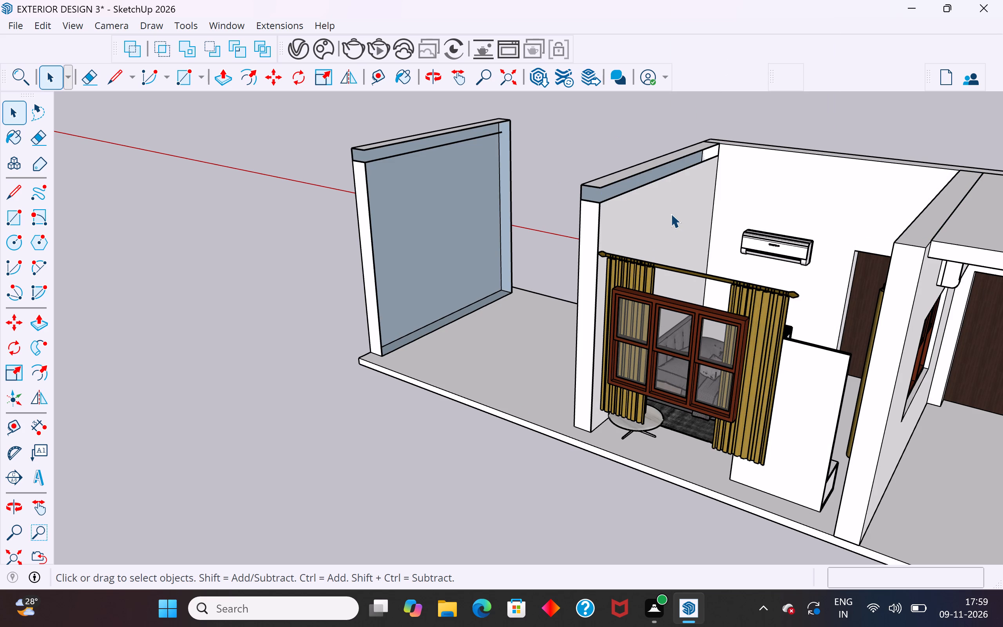
{"action": "key", "text": "m"}
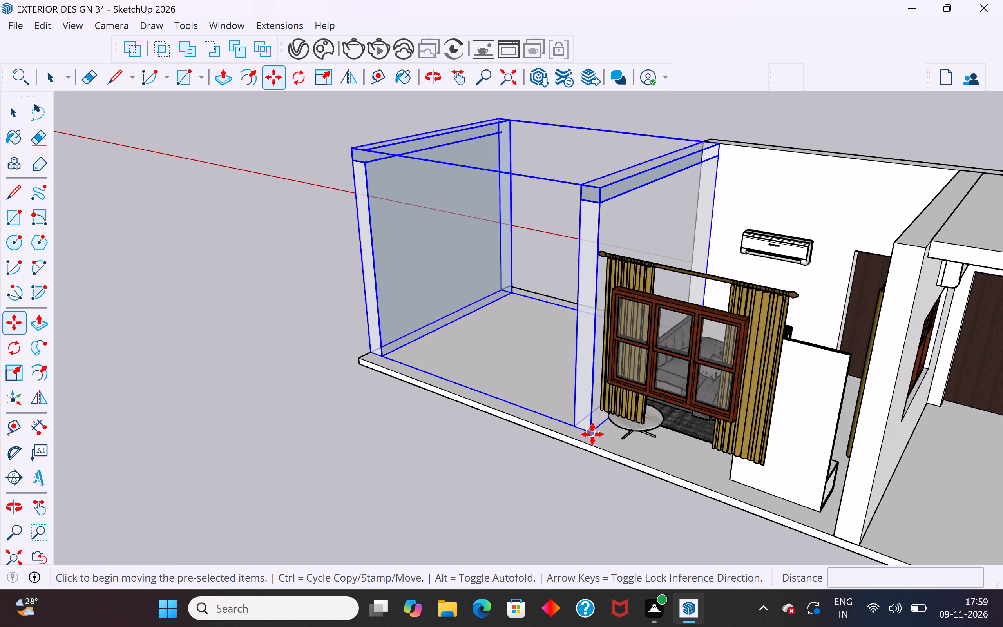
{"action": "left_click", "coordinate": [593, 434]}
{"action": "left_click", "coordinate": [307, 332]}
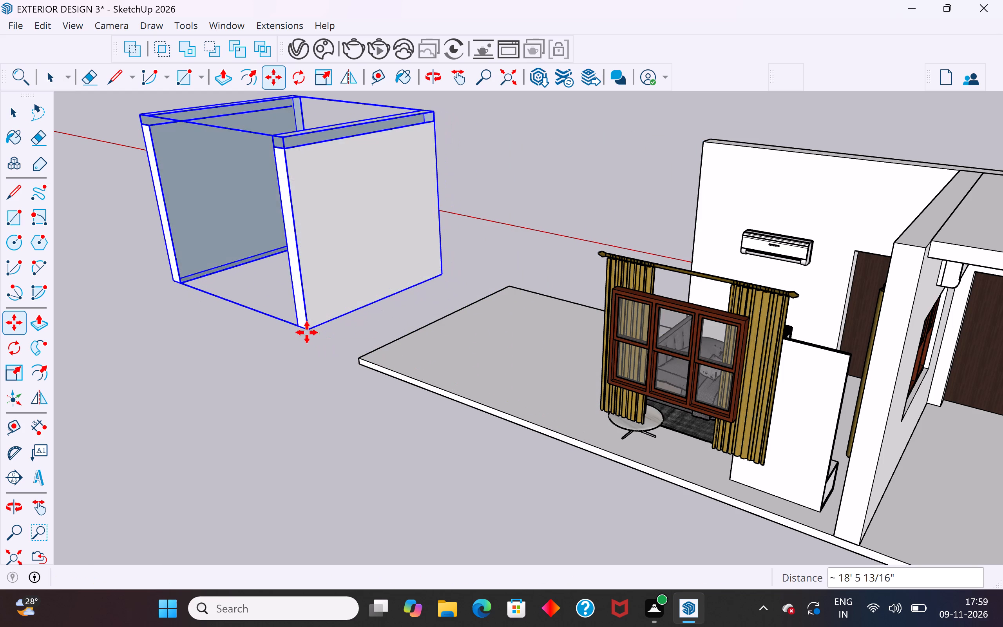
{"action": "left_click", "coordinate": [16, 115]}
{"action": "left_click", "coordinate": [157, 333]}
Open the two-wall group for editing and delete the large room-side face of the wall nearest the building.
{"action": "scroll", "coordinate": [329, 381], "scroll_direction": "up", "scroll_amount": 1}
{"action": "middle_click_drag", "start_coordinate": [336, 384], "coordinate": [502, 391]}
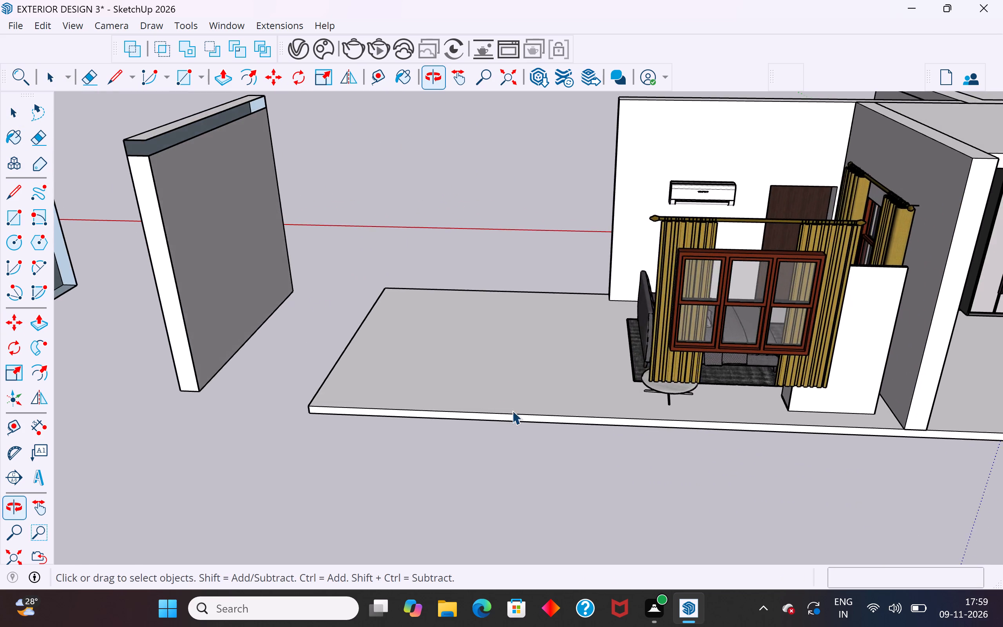
{"action": "scroll", "coordinate": [516, 417], "scroll_direction": "down", "scroll_amount": 7}
{"action": "scroll", "coordinate": [290, 213], "scroll_direction": "up", "scroll_amount": 5}
{"action": "left_click", "coordinate": [404, 359]}
{"action": "right_click", "coordinate": [404, 359]}
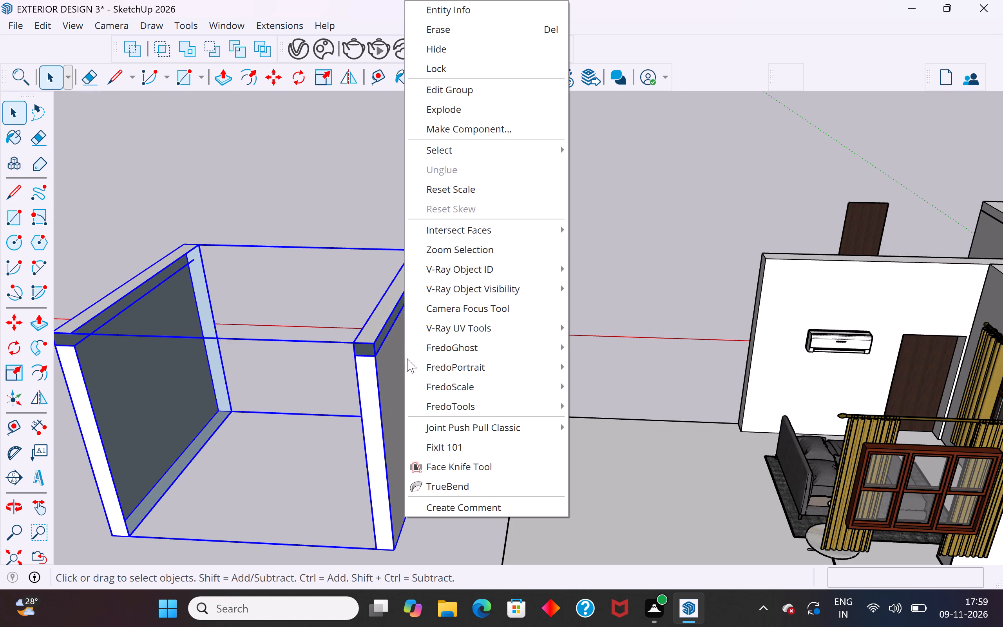
{"action": "left_click", "coordinate": [485, 98]}
{"action": "left_click", "coordinate": [420, 342]}
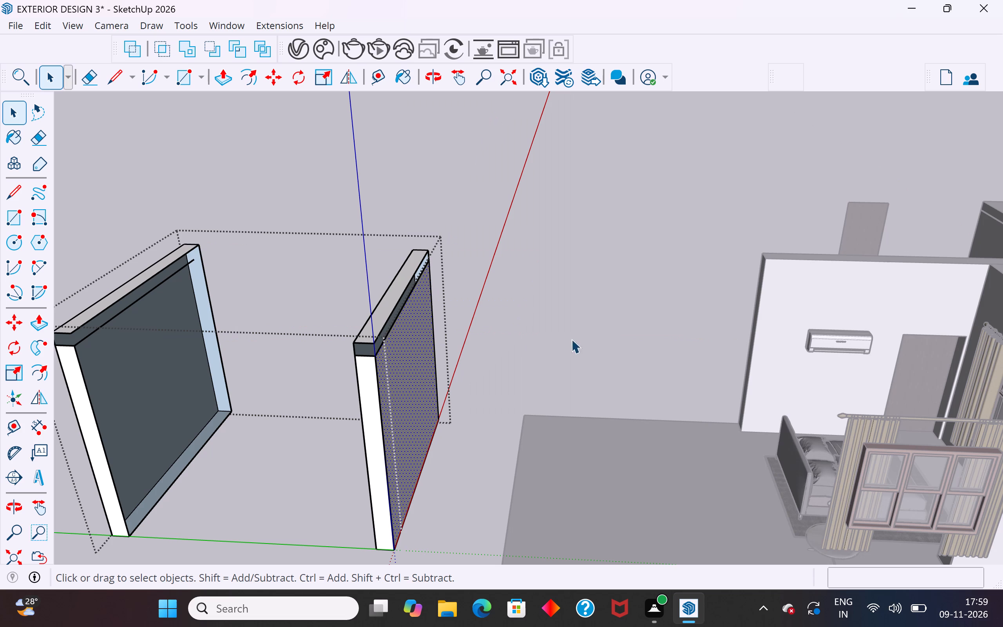
{"action": "key", "text": "Delete"}
Delete the long seam edge below the top of that wall, undo the last deletion, and close the group.
{"action": "middle_click_drag", "start_coordinate": [406, 414], "coordinate": [369, 407]}
{"action": "scroll", "coordinate": [377, 336], "scroll_direction": "up", "scroll_amount": 4}
{"action": "left_click", "coordinate": [374, 309]}
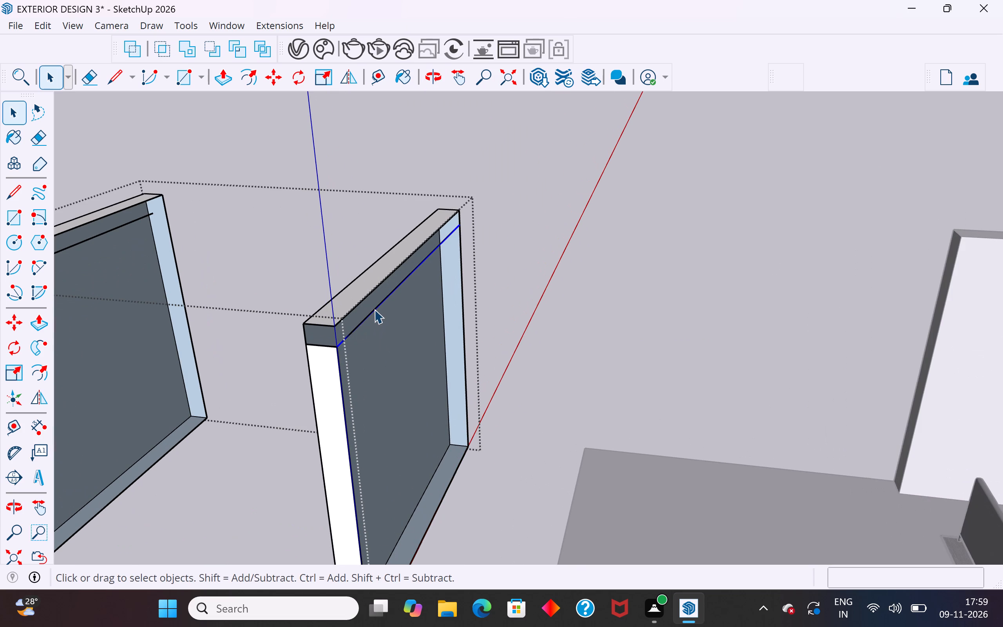
{"action": "key", "text": "Insert"}
{"action": "key", "text": "Delete"}
{"action": "left_click", "coordinate": [374, 309]}
{"action": "key", "text": "Delete"}
{"action": "key", "text": "ctrl+z"}
{"action": "left_click", "coordinate": [565, 280]}
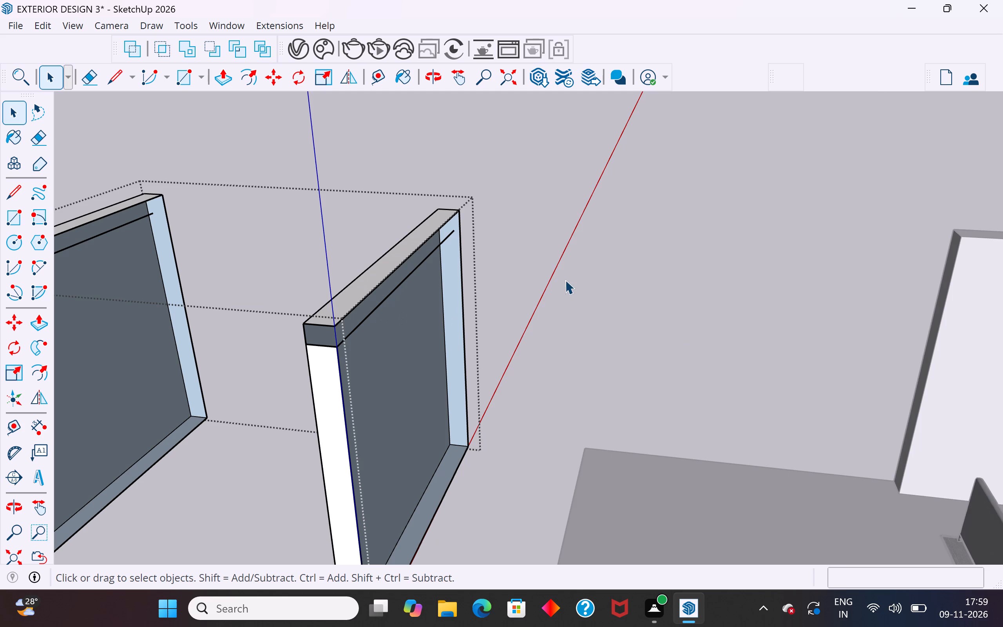
Explode the two-wall group, and explode the wall nearest the building into loose geometry.
{"action": "left_click", "coordinate": [429, 263]}
{"action": "right_click", "coordinate": [429, 263]}
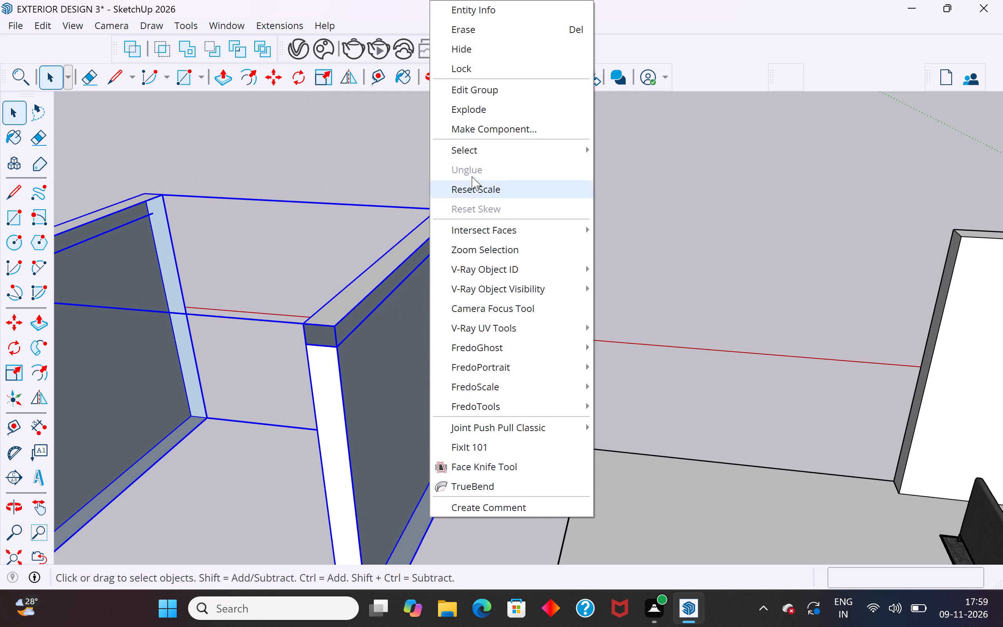
{"action": "left_click", "coordinate": [483, 109]}
{"action": "left_click", "coordinate": [552, 189]}
{"action": "left_click", "coordinate": [388, 300]}
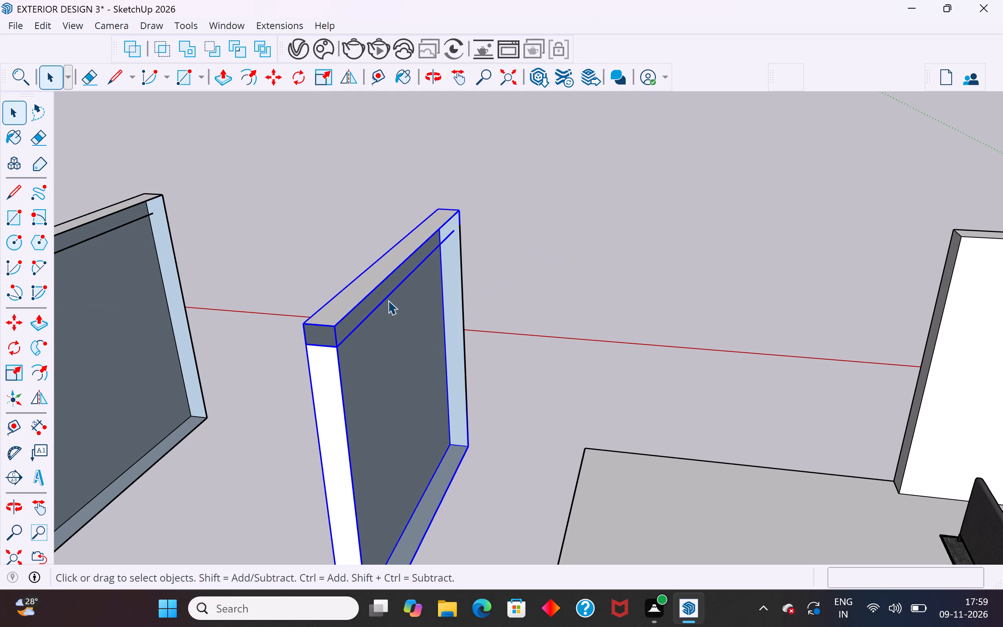
{"action": "right_click", "coordinate": [388, 300]}
{"action": "left_click", "coordinate": [453, 112]}
{"action": "left_click", "coordinate": [584, 214]}
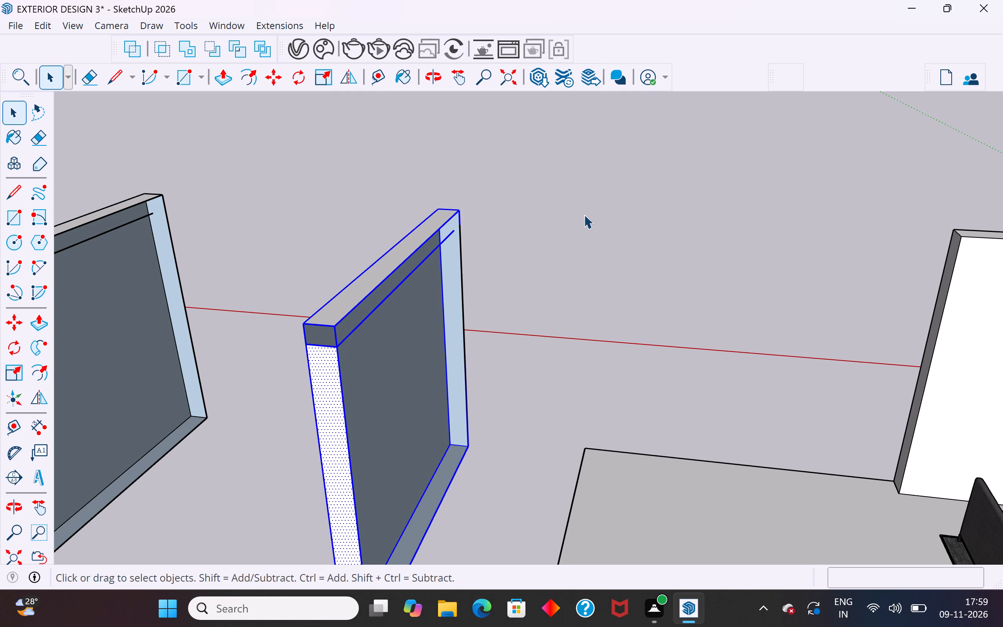
Delete the remaining long seam edge below the top of the exploded wall.
{"action": "left_click", "coordinate": [408, 276]}
{"action": "key", "text": "Delete"}
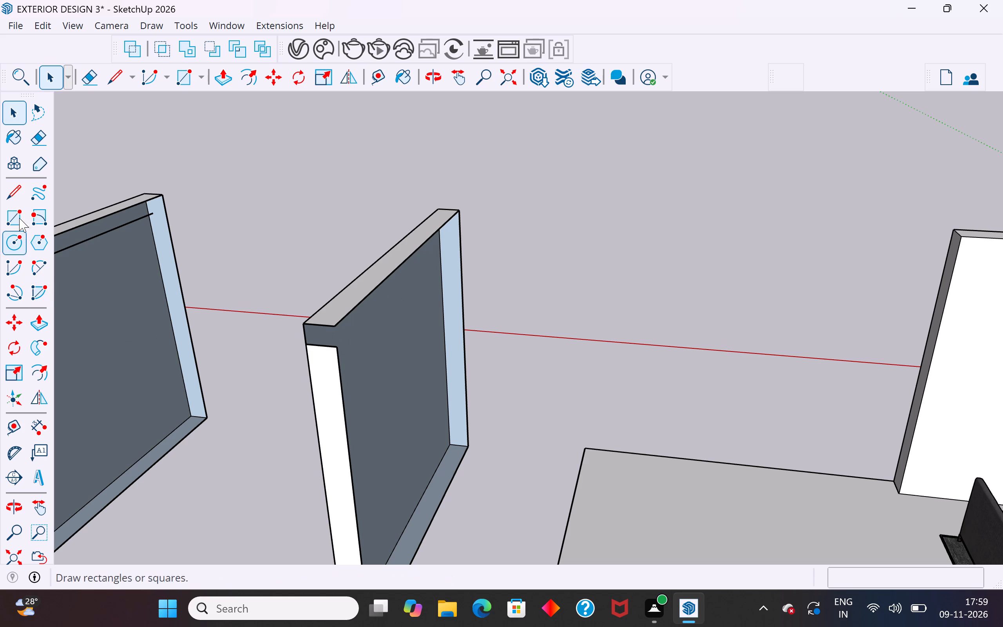
Draw a vertical edge of about 6 13/16" closing the upper corner at the exploded wall's narrow end.
{"action": "left_click", "coordinate": [14, 199]}
{"action": "left_click", "coordinate": [337, 351]}
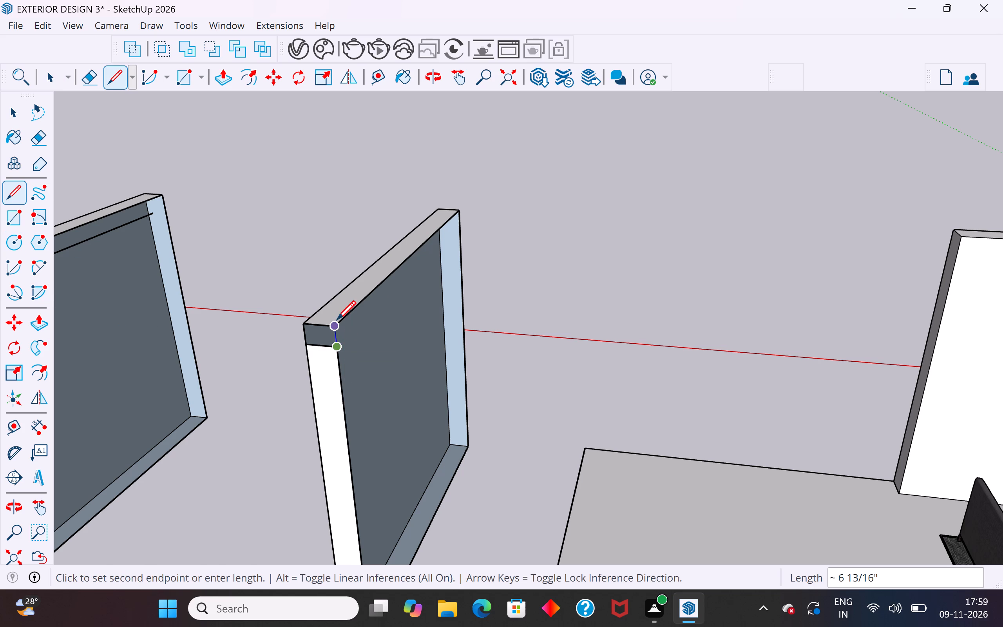
{"action": "left_click", "coordinate": [335, 328]}
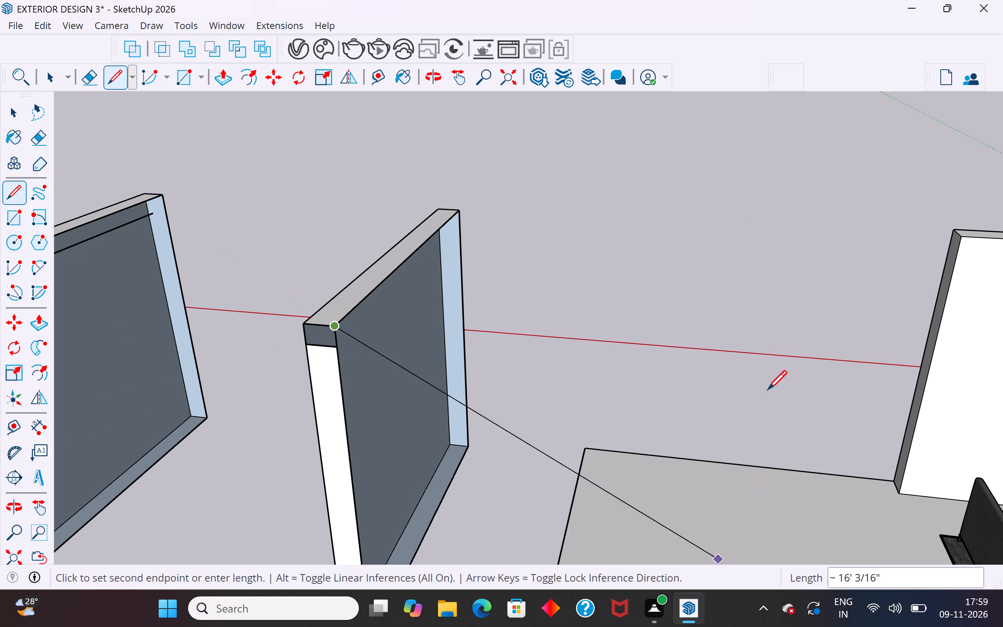
{"action": "left_click", "coordinate": [15, 102]}
{"action": "left_click", "coordinate": [287, 184]}
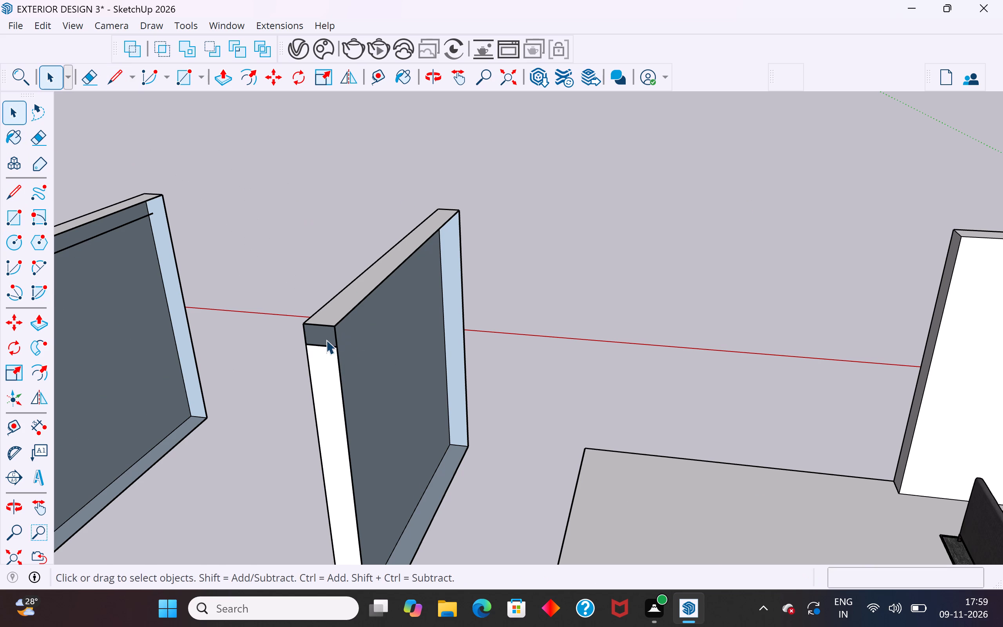
Delete the white face on the exploded wall's narrow end and the short seam edge near its top.
{"action": "left_click", "coordinate": [325, 355]}
{"action": "key", "text": "Delete"}
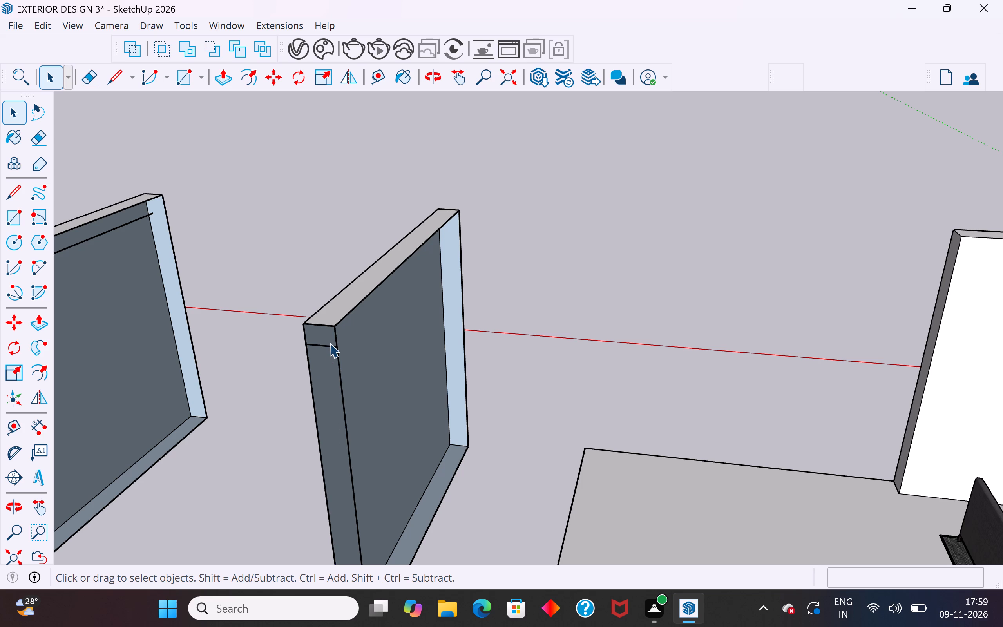
{"action": "left_click", "coordinate": [330, 343]}
{"action": "left_click", "coordinate": [332, 347]}
{"action": "key", "text": "Delete"}
Refill the exploded wall with rectangles of about 10' 6 13/16" by 11' 2" on the large side and 10" by 10' 6 13/16" at the end.
{"action": "scroll", "coordinate": [418, 283], "scroll_direction": "down", "scroll_amount": 5}
{"action": "middle_click_drag", "start_coordinate": [460, 419], "coordinate": [471, 402]}
{"action": "left_click", "coordinate": [19, 209]}
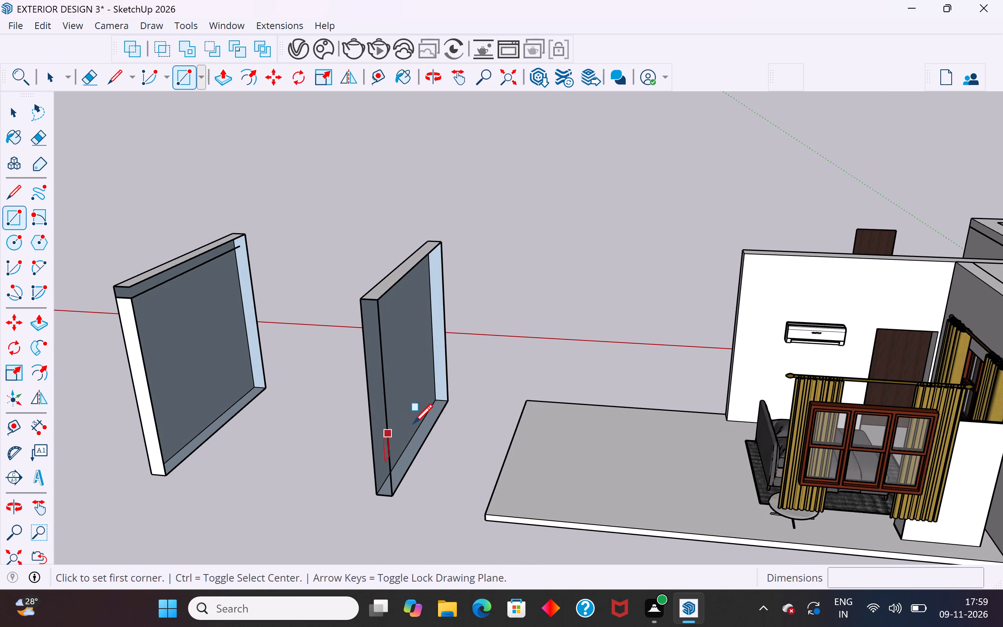
{"action": "left_click", "coordinate": [447, 399]}
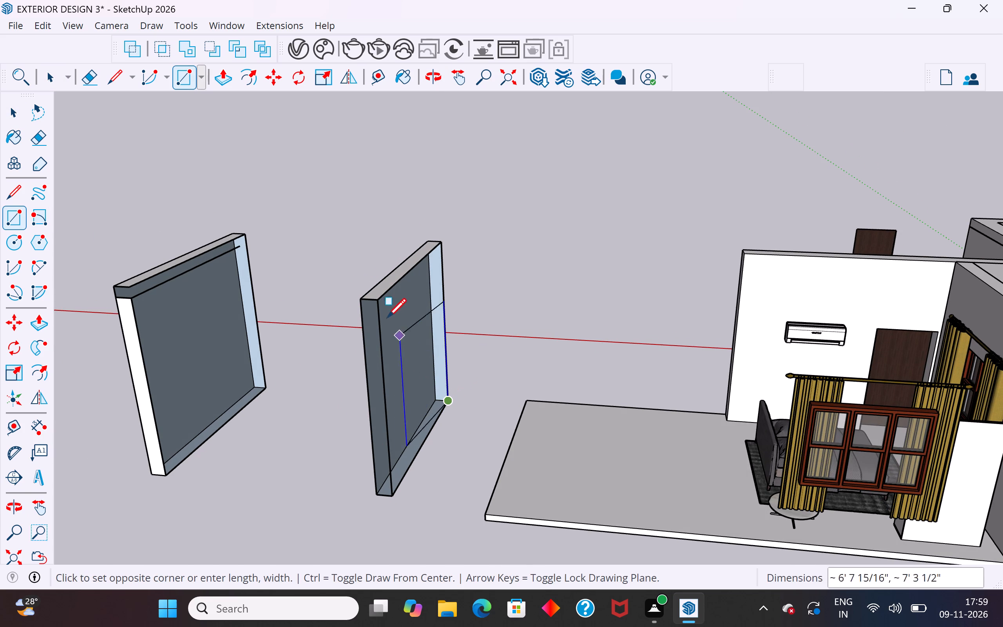
{"action": "left_click", "coordinate": [373, 300]}
{"action": "left_click", "coordinate": [391, 497]}
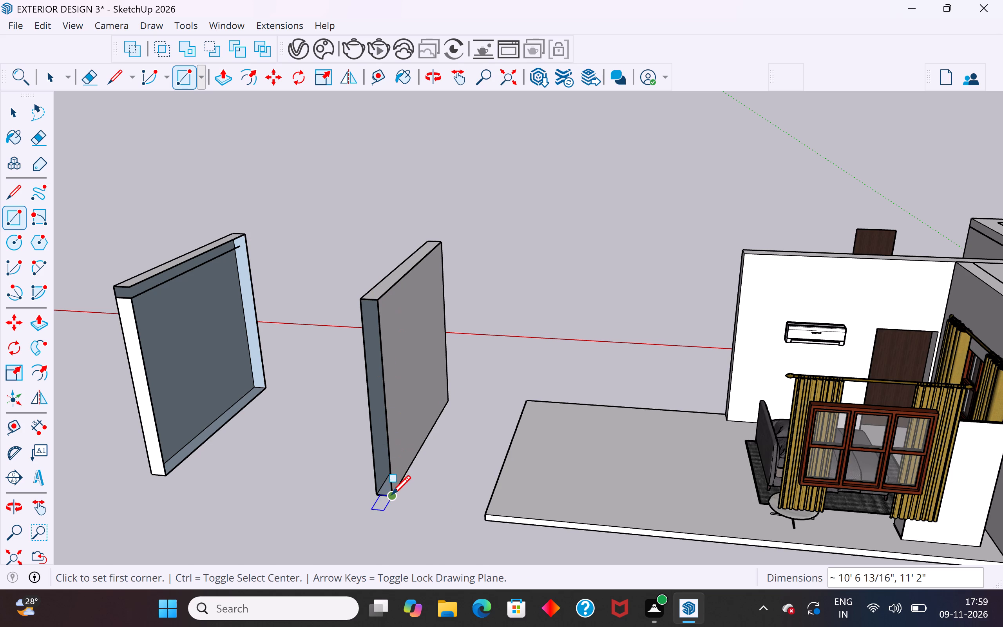
{"action": "left_click", "coordinate": [364, 301]}
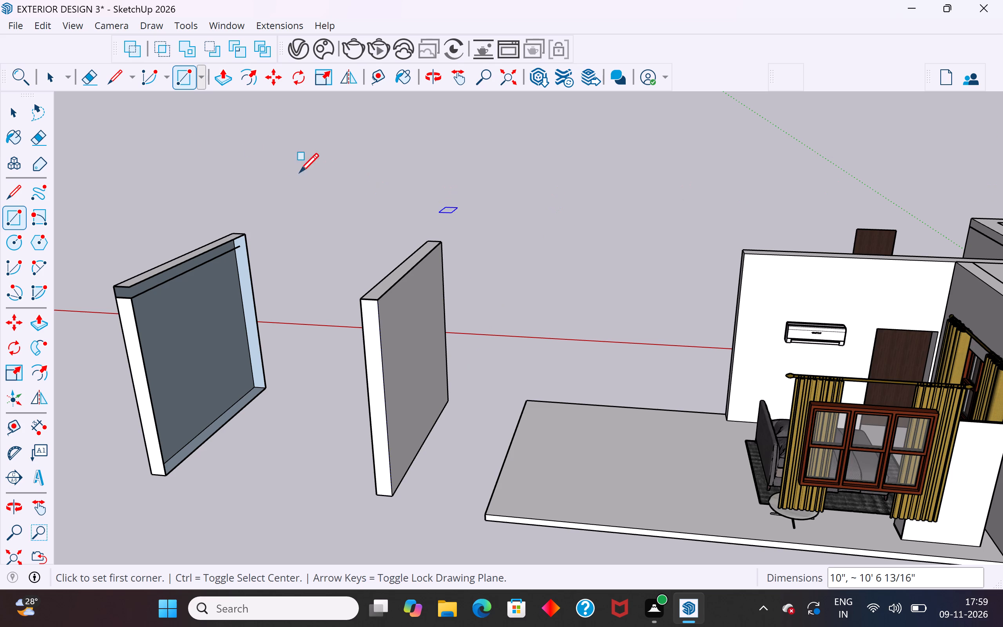
{"action": "left_click", "coordinate": [12, 126]}
{"action": "left_click", "coordinate": [13, 111]}
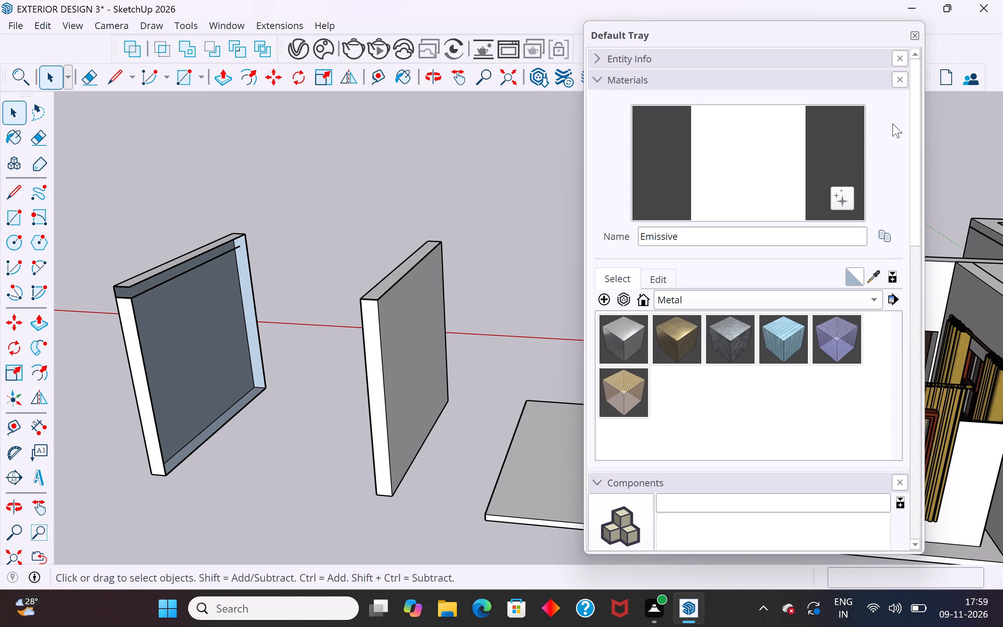
{"action": "left_click", "coordinate": [916, 32]}
{"action": "left_click", "coordinate": [495, 306]}
Check the repaired wall from all round and make all its faces and edges one group.
{"action": "scroll", "coordinate": [463, 400], "scroll_direction": "up", "scroll_amount": 1}
{"action": "middle_click_drag", "start_coordinate": [463, 401], "coordinate": [629, 113]}
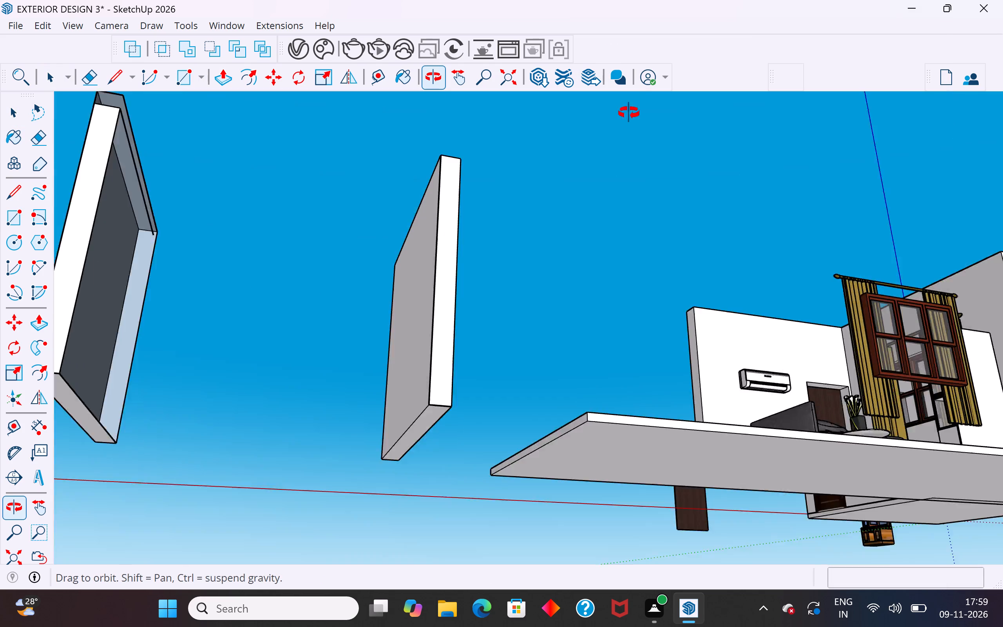
{"action": "middle_click_drag", "start_coordinate": [629, 113], "coordinate": [522, 473]}
{"action": "scroll", "coordinate": [480, 269], "scroll_direction": "down", "scroll_amount": 5}
{"action": "left_click_drag", "start_coordinate": [470, 227], "coordinate": [351, 434]}
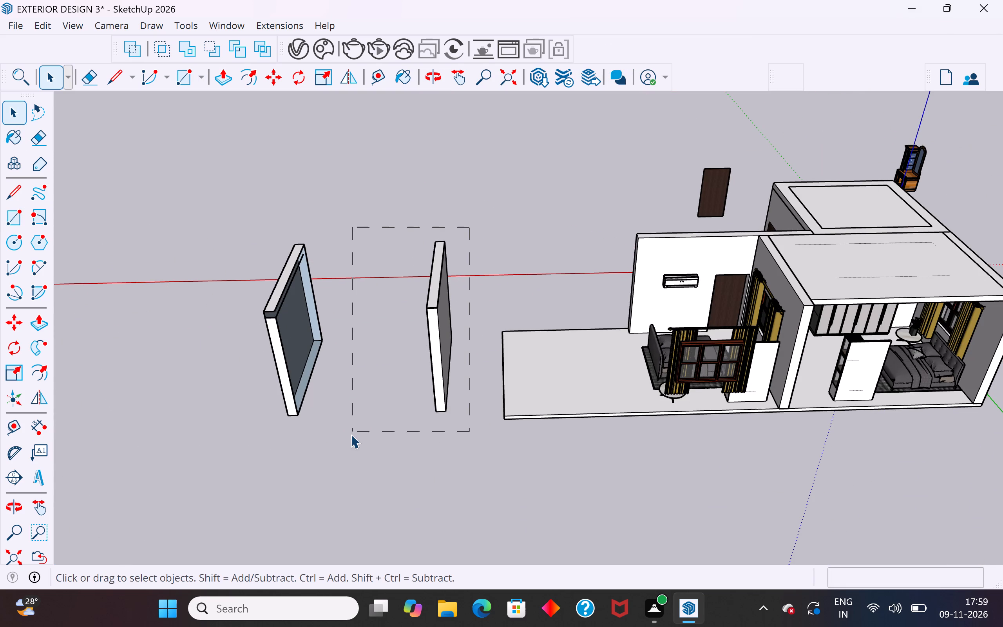
{"action": "left_click_drag", "start_coordinate": [351, 434], "coordinate": [365, 448]}
{"action": "right_click", "coordinate": [444, 355]}
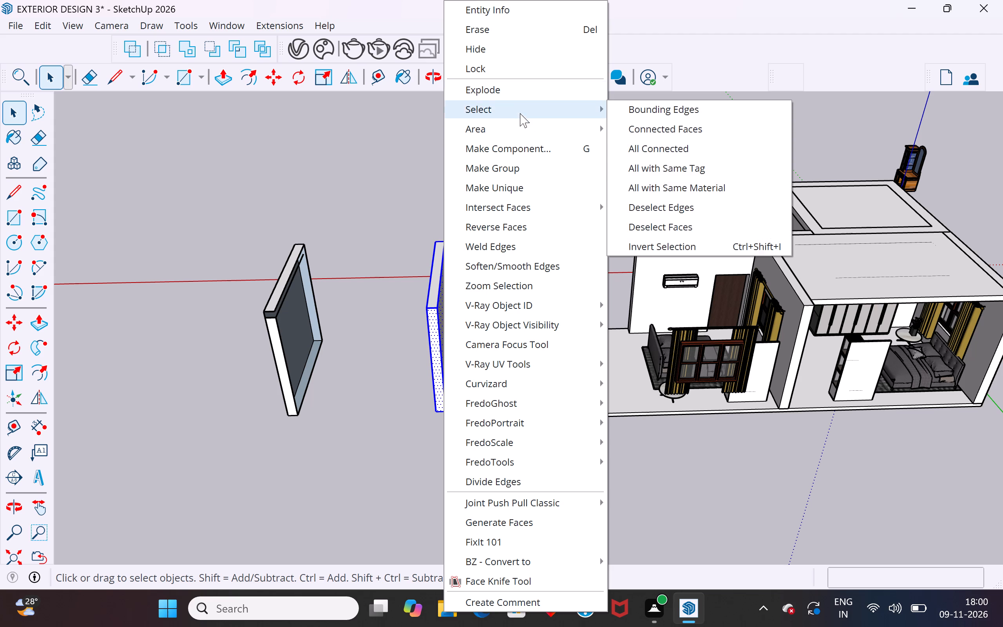
{"action": "left_click", "coordinate": [520, 166]}
Delete the other, unrepaired end wall standing beside the repaired one.
{"action": "left_click", "coordinate": [293, 265]}
{"action": "left_click", "coordinate": [355, 268]}
{"action": "left_click_drag", "start_coordinate": [354, 217], "coordinate": [332, 274]}
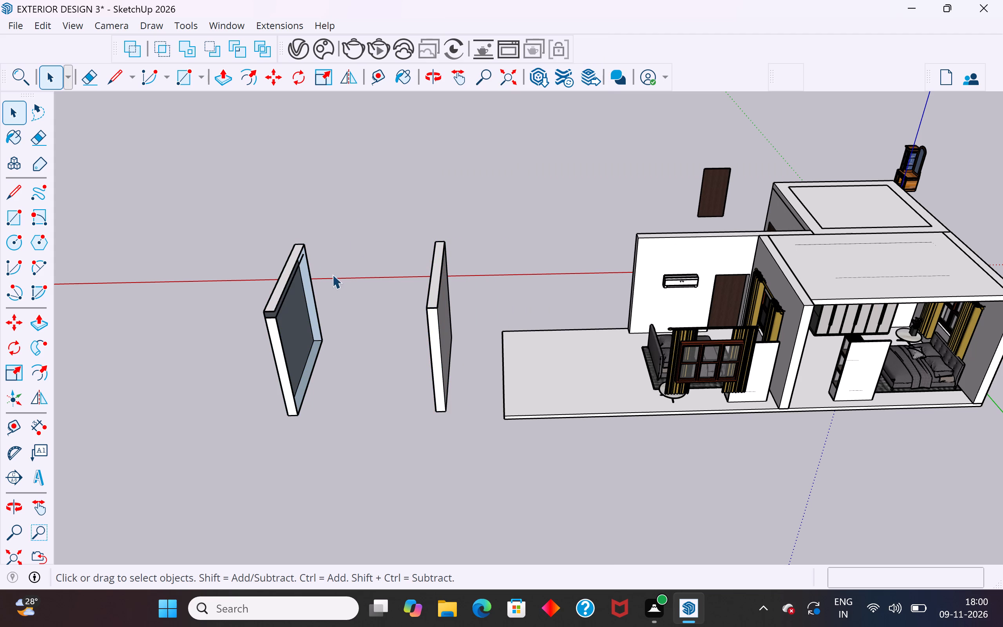
{"action": "left_click_drag", "start_coordinate": [332, 274], "coordinate": [198, 462]}
{"action": "key", "text": "Delete"}
Unhide all hidden objects so the furnished room's walls and ceiling panel are shown again.
{"action": "scroll", "coordinate": [261, 508], "scroll_direction": "down", "scroll_amount": 2}
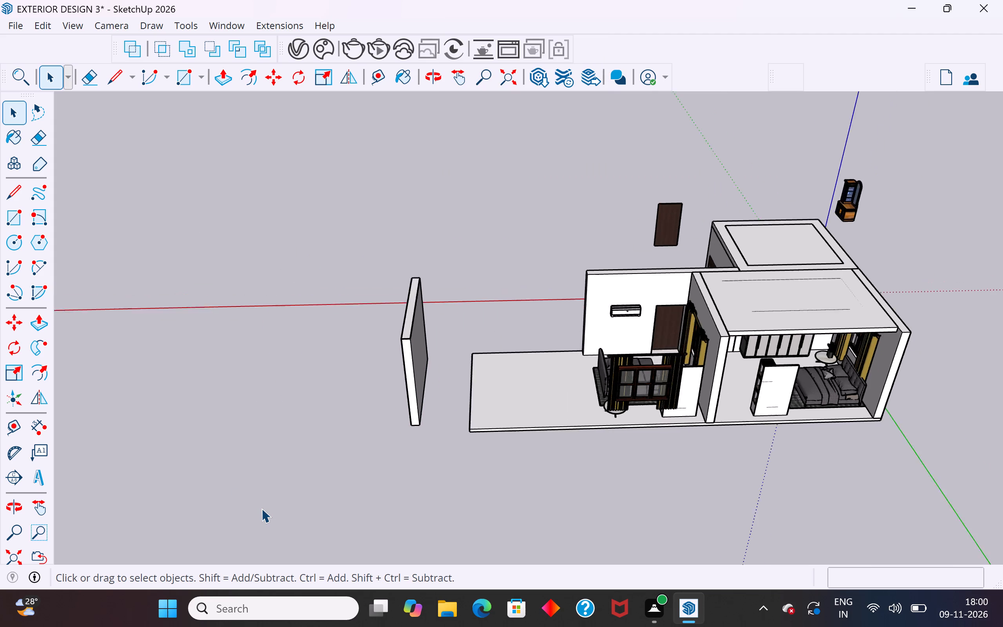
{"action": "scroll", "coordinate": [261, 508], "scroll_direction": "down", "scroll_amount": 2}
{"action": "scroll", "coordinate": [326, 475], "scroll_direction": "up", "scroll_amount": 3}
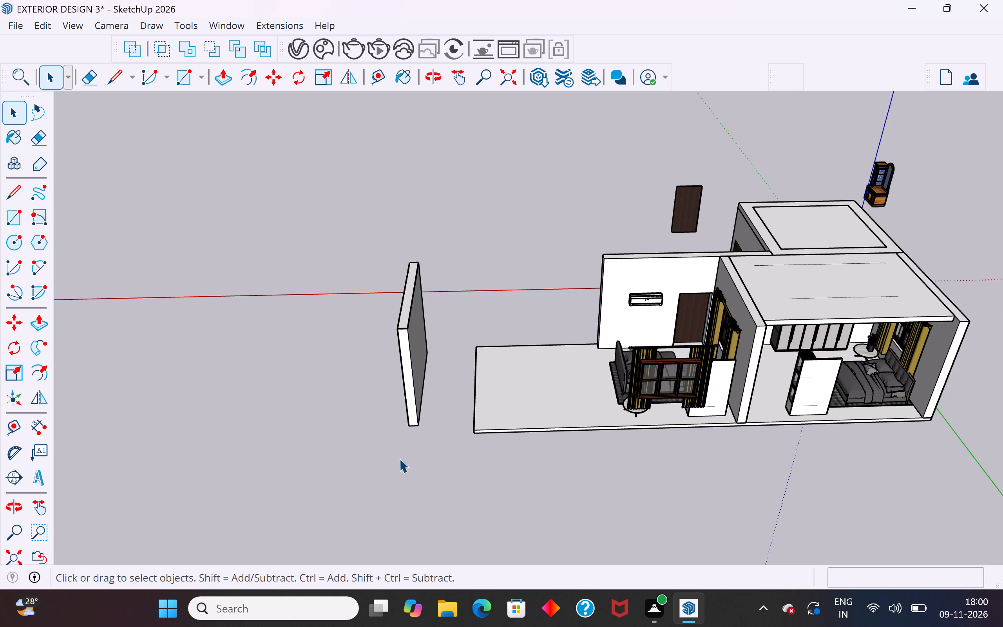
{"action": "left_click", "coordinate": [22, 27]}
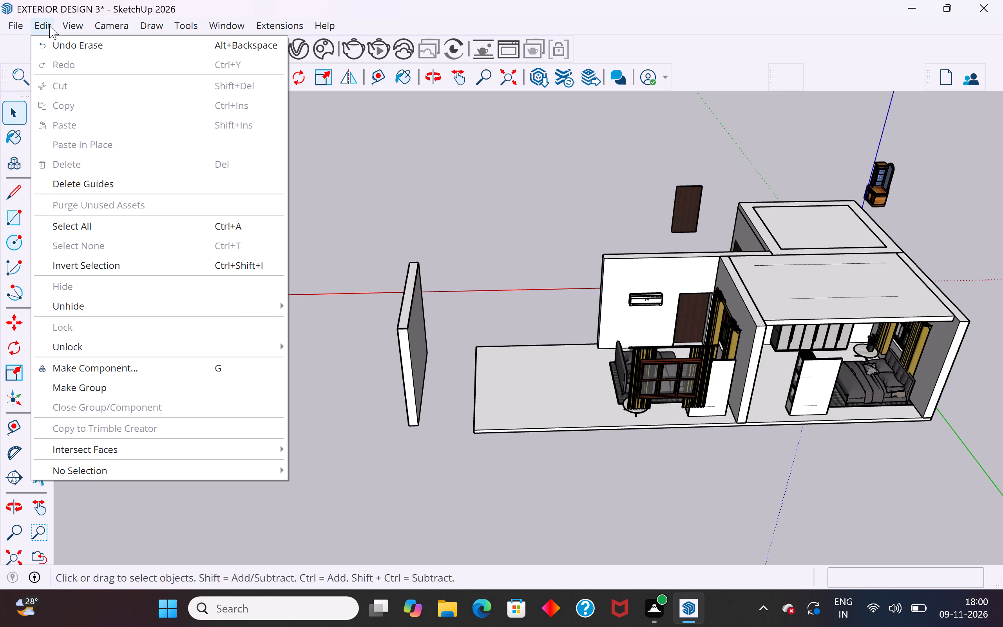
{"action": "left_click", "coordinate": [345, 339]}
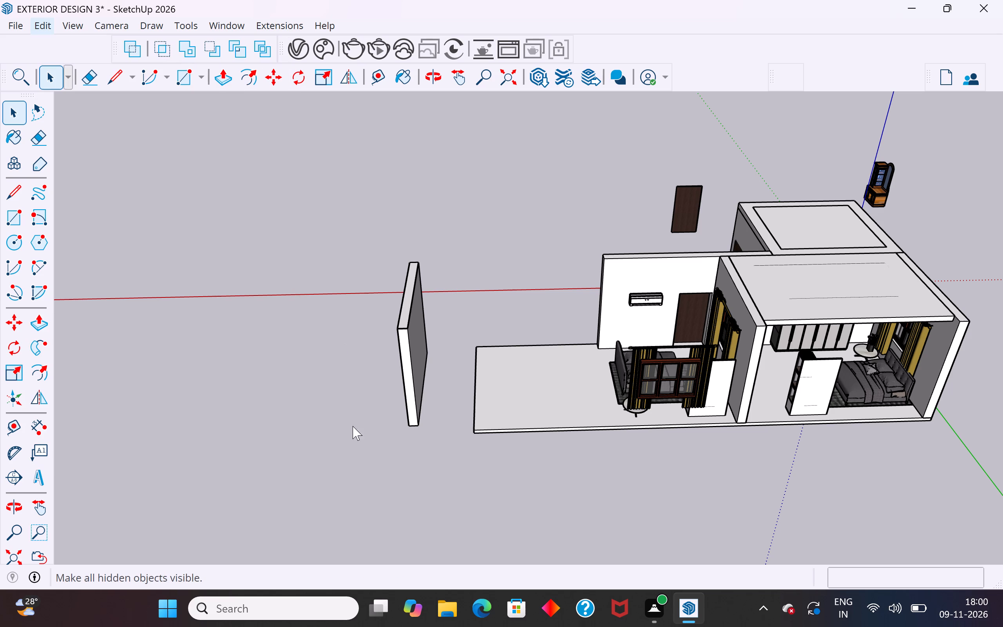
{"action": "middle_click_drag", "start_coordinate": [448, 455], "coordinate": [671, 412]}
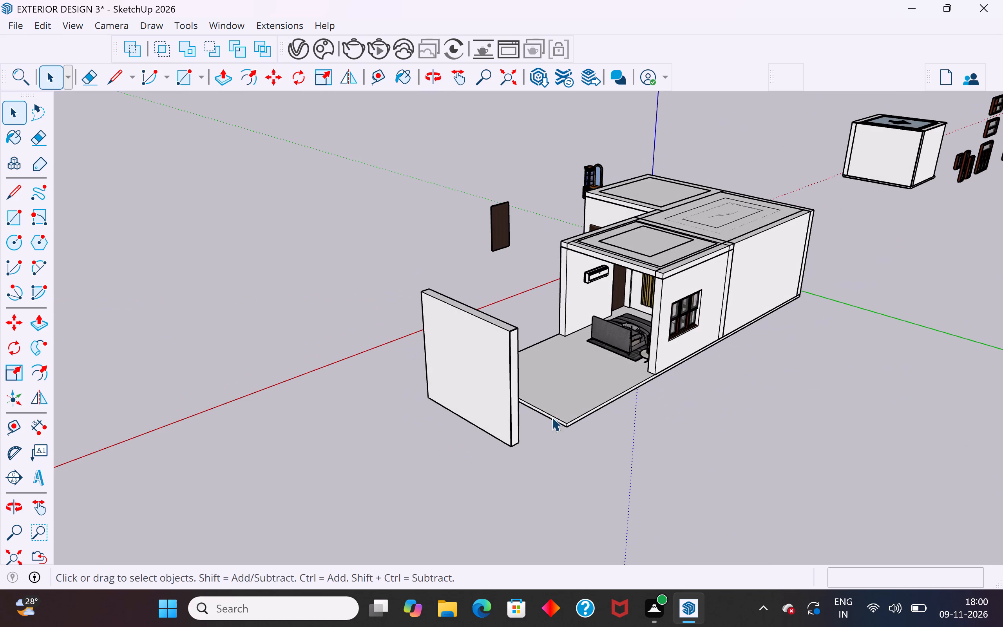
Move the repaired wall group about 18' 5 13/16" so its lower corner meets the side wall's corner at the furnished room's open end.
{"action": "left_click", "coordinate": [481, 397]}
{"action": "scroll", "coordinate": [546, 439], "scroll_direction": "up", "scroll_amount": 4}
{"action": "key", "text": "m"}
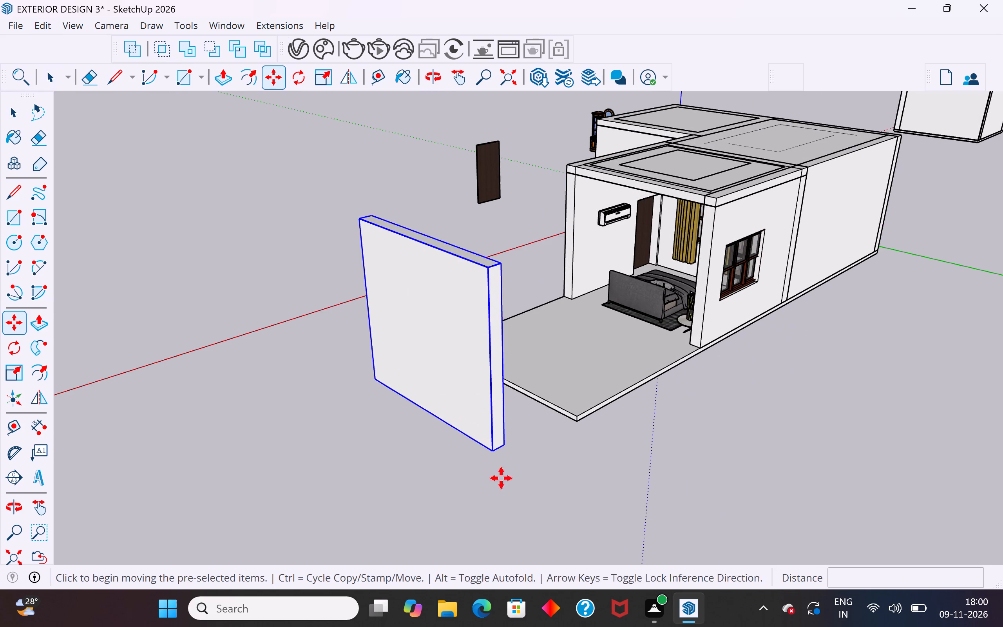
{"action": "left_click", "coordinate": [494, 452]}
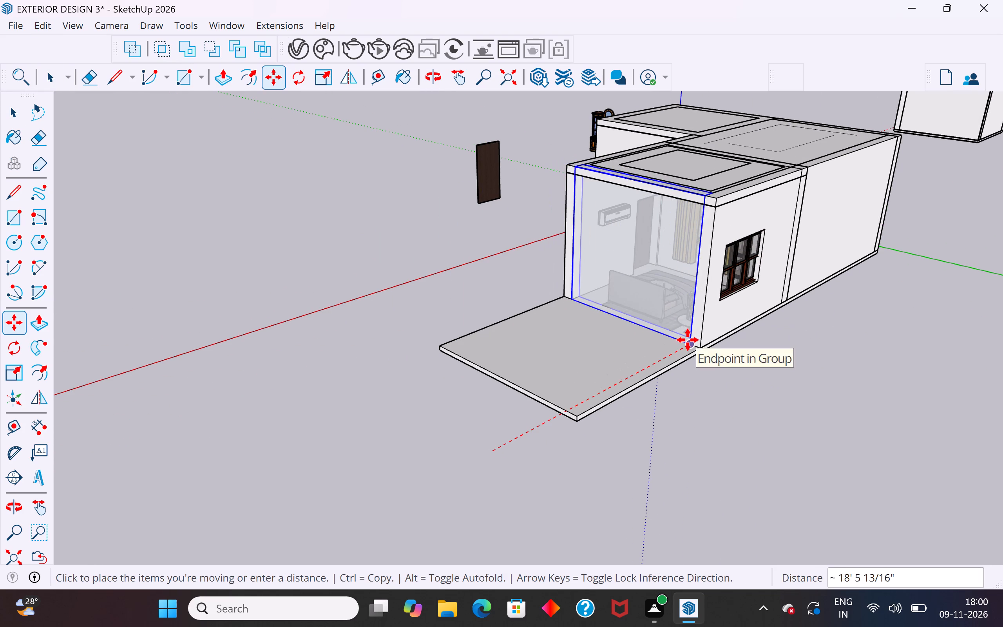
{"action": "left_click", "coordinate": [688, 340]}
{"action": "left_click", "coordinate": [19, 116]}
Move that wall about 12' 7 3/8" outward along the floor to stand at the floor's outer end.
{"action": "left_click", "coordinate": [616, 303]}
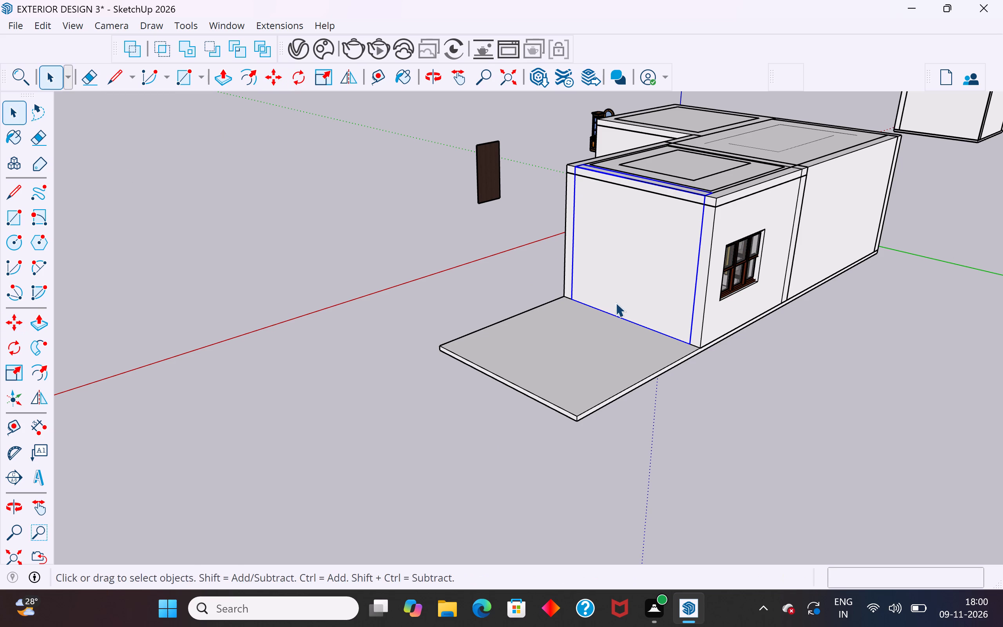
{"action": "key", "text": "m"}
{"action": "left_click", "coordinate": [687, 341]}
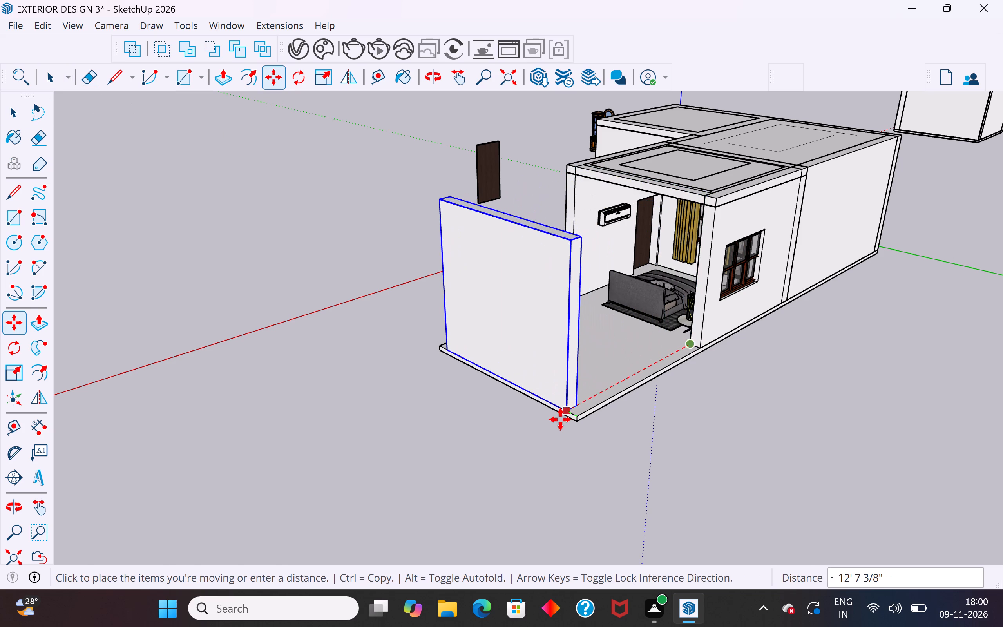
{"action": "left_click", "coordinate": [559, 419]}
{"action": "left_click", "coordinate": [24, 120]}
{"action": "left_click", "coordinate": [149, 216]}
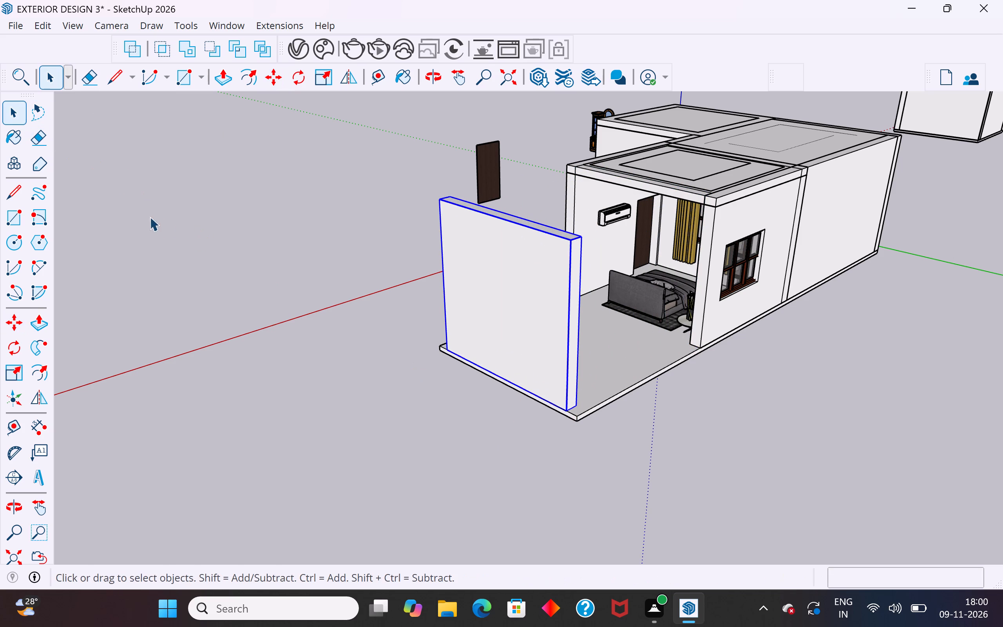
Inside the long windowed side wall's group, extend its end face about 12' 6 13/16" to reach the outer end wall.
{"action": "left_click", "coordinate": [701, 242]}
{"action": "double_click", "coordinate": [706, 237]}
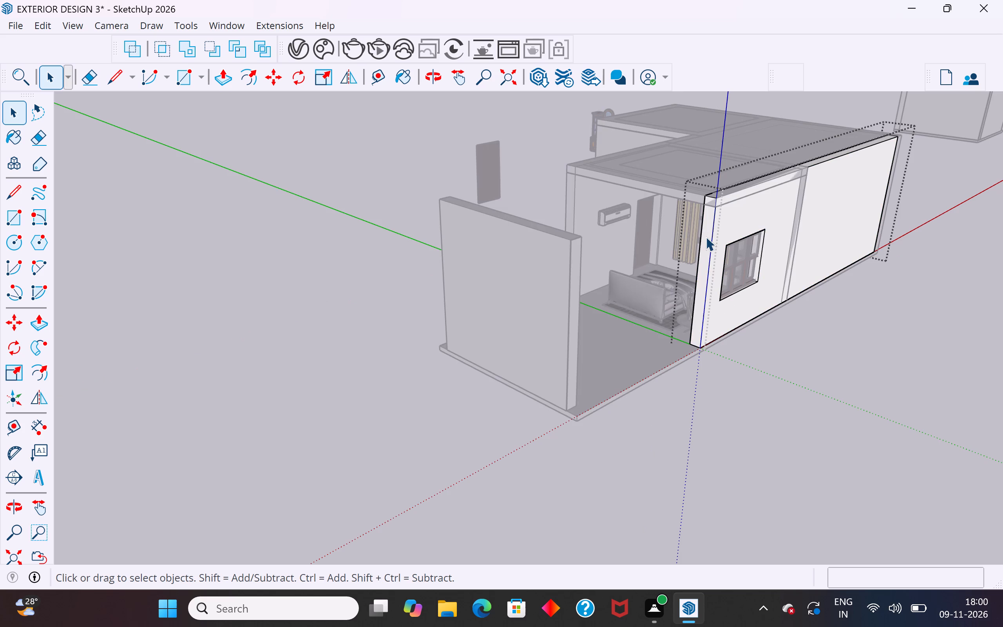
{"action": "left_click", "coordinate": [707, 239]}
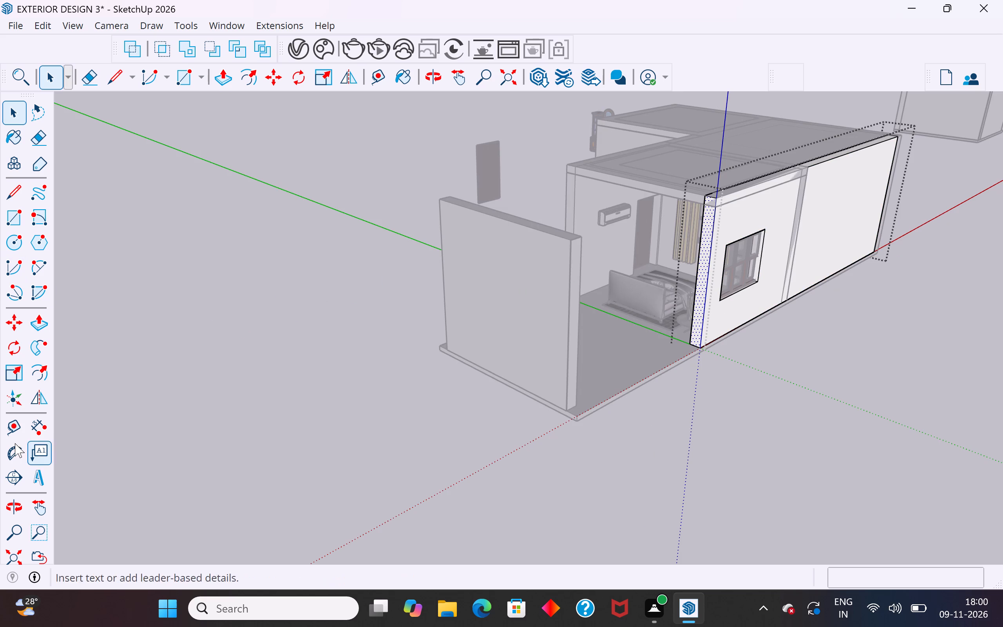
{"action": "left_click", "coordinate": [37, 320]}
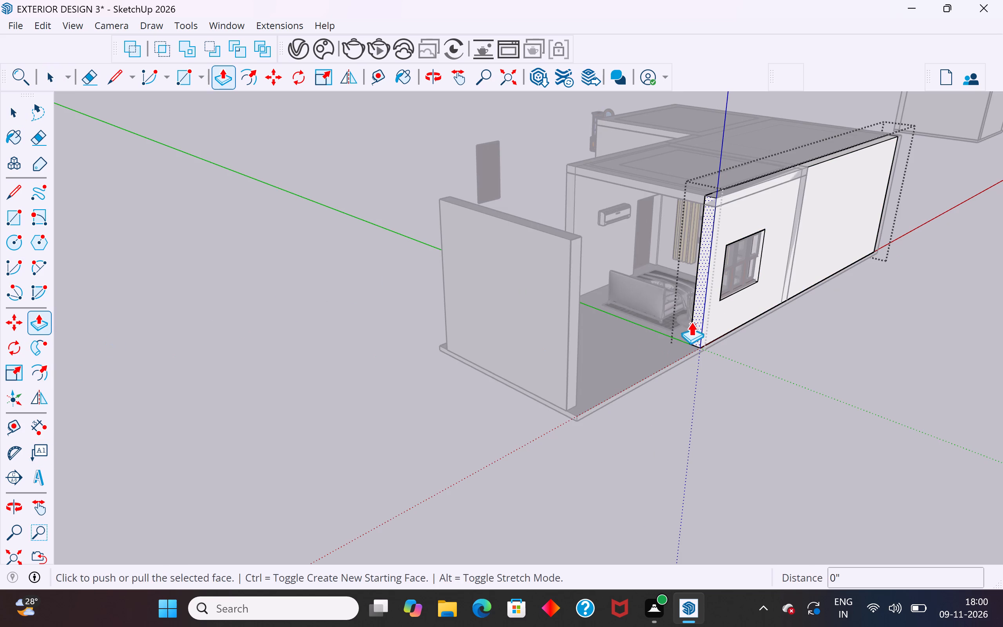
{"action": "left_click", "coordinate": [690, 321]}
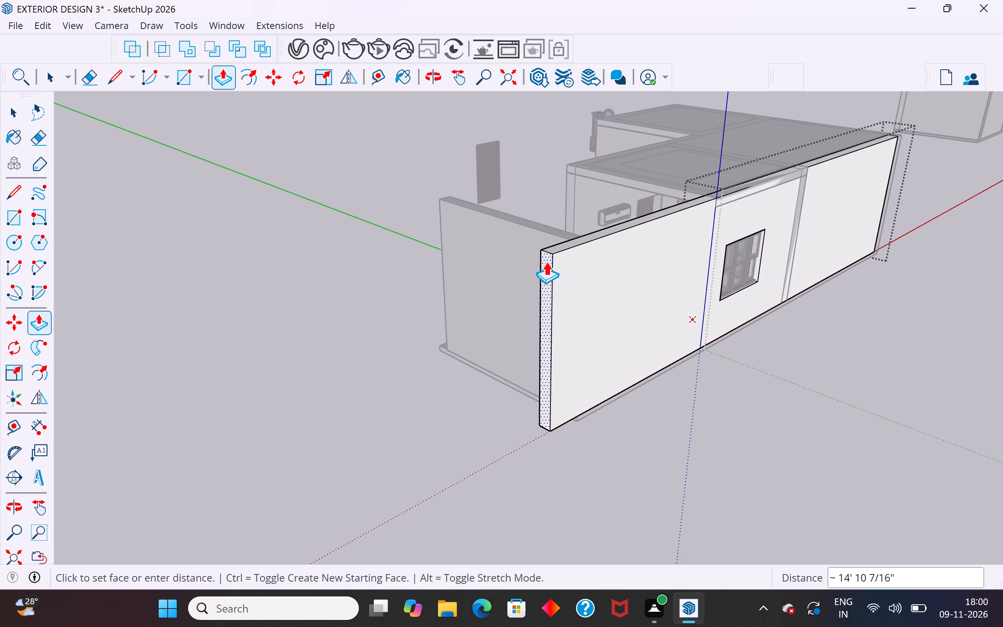
{"action": "scroll", "coordinate": [581, 256], "scroll_direction": "up", "scroll_amount": 1}
{"action": "middle_click_drag", "start_coordinate": [581, 256], "coordinate": [619, 452]}
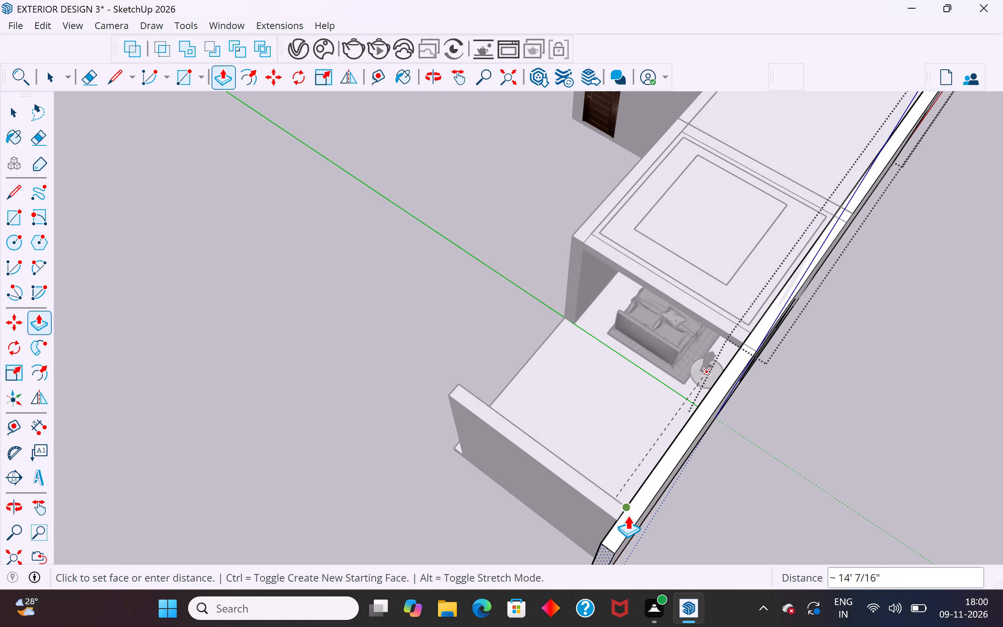
{"action": "scroll", "coordinate": [629, 516], "scroll_direction": "up", "scroll_amount": 1}
{"action": "middle_click_drag", "start_coordinate": [629, 516], "coordinate": [620, 282]}
{"action": "middle_click_drag", "start_coordinate": [615, 444], "coordinate": [603, 196]}
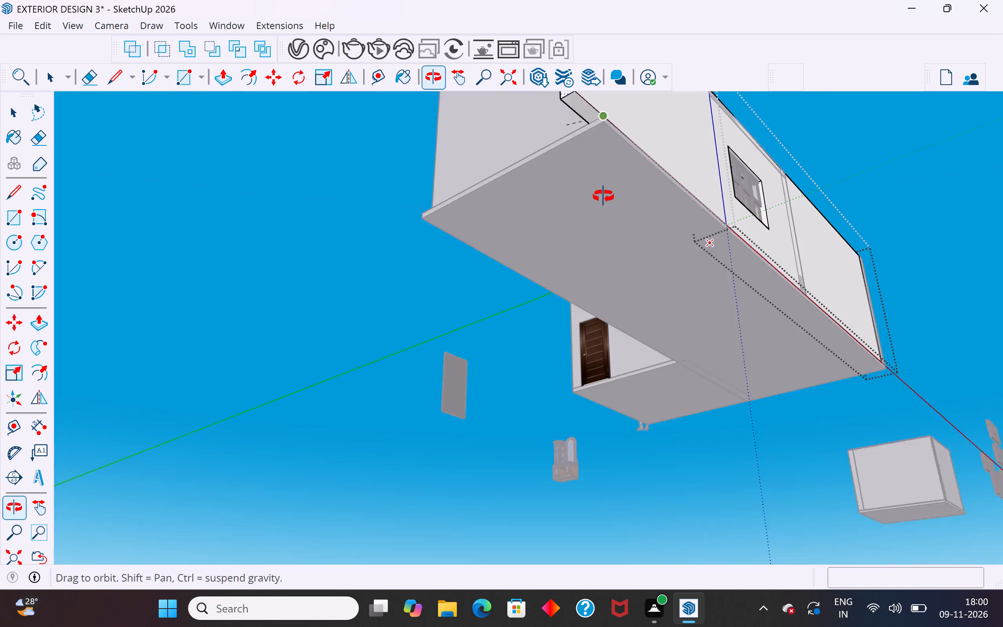
{"action": "middle_click_drag", "start_coordinate": [603, 196], "coordinate": [603, 196]}
{"action": "middle_click_drag", "start_coordinate": [593, 124], "coordinate": [604, 168]}
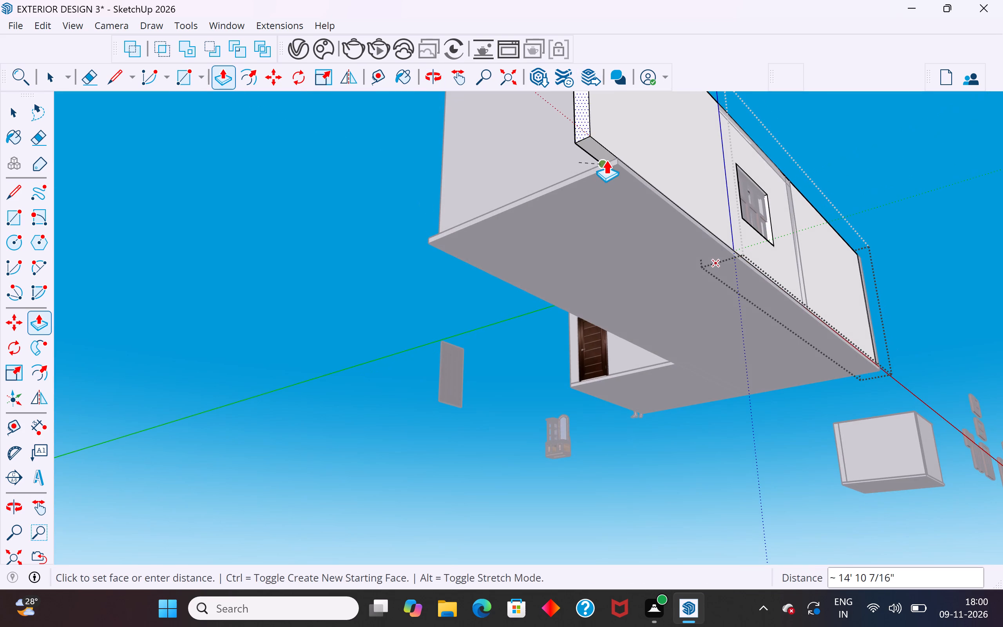
{"action": "scroll", "coordinate": [606, 160], "scroll_direction": "up", "scroll_amount": 5}
{"action": "middle_click_drag", "start_coordinate": [625, 176], "coordinate": [775, 334]}
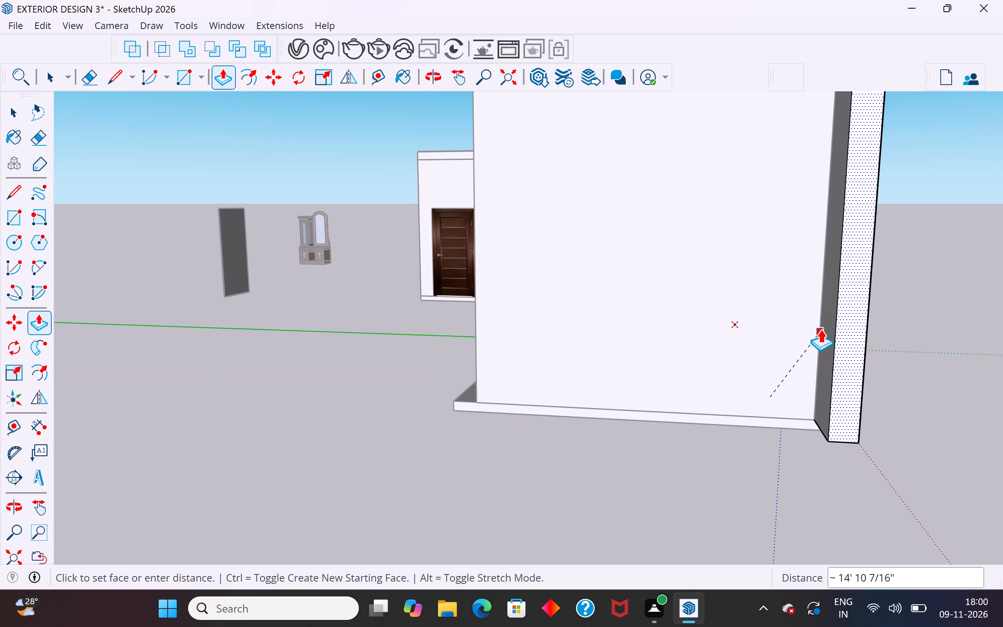
{"action": "middle_click_drag", "start_coordinate": [825, 254], "coordinate": [549, 433]}
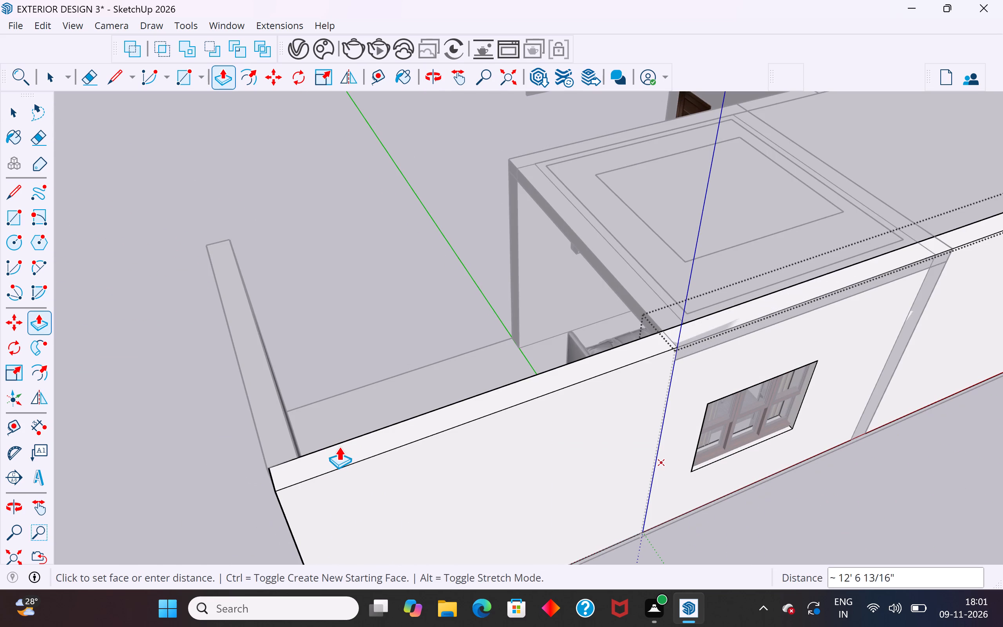
{"action": "left_click", "coordinate": [338, 446]}
{"action": "left_click", "coordinate": [23, 109]}
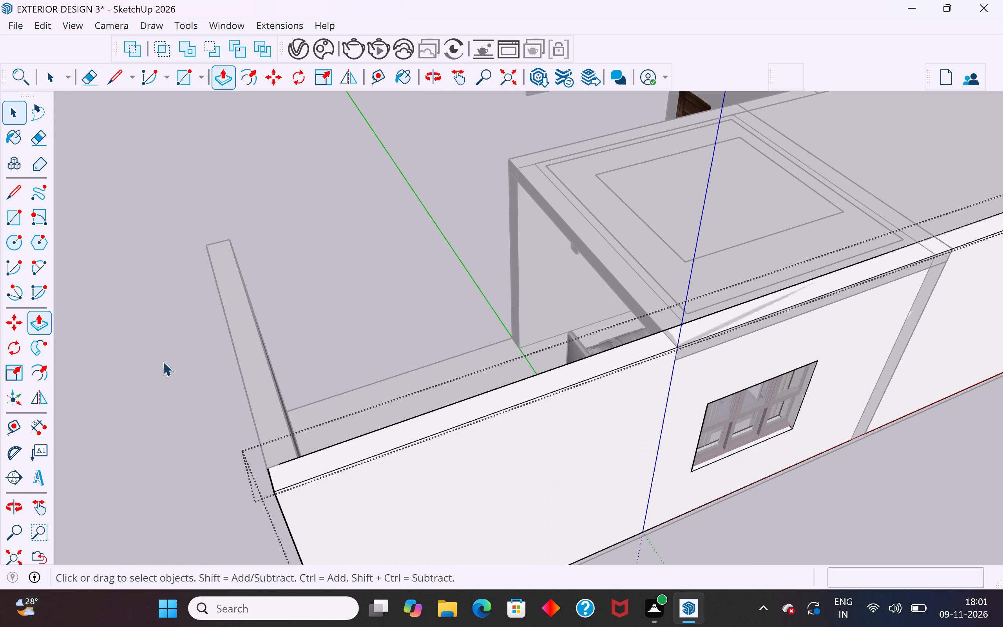
{"action": "left_click", "coordinate": [163, 375]}
Extend the long side wall's end face about 1/4" more so it sits flush with the outer end wall's face.
{"action": "middle_click_drag", "start_coordinate": [194, 533], "coordinate": [441, 385]}
{"action": "scroll", "coordinate": [441, 422], "scroll_direction": "down", "scroll_amount": 6}
{"action": "middle_click_drag", "start_coordinate": [594, 415], "coordinate": [699, 458]}
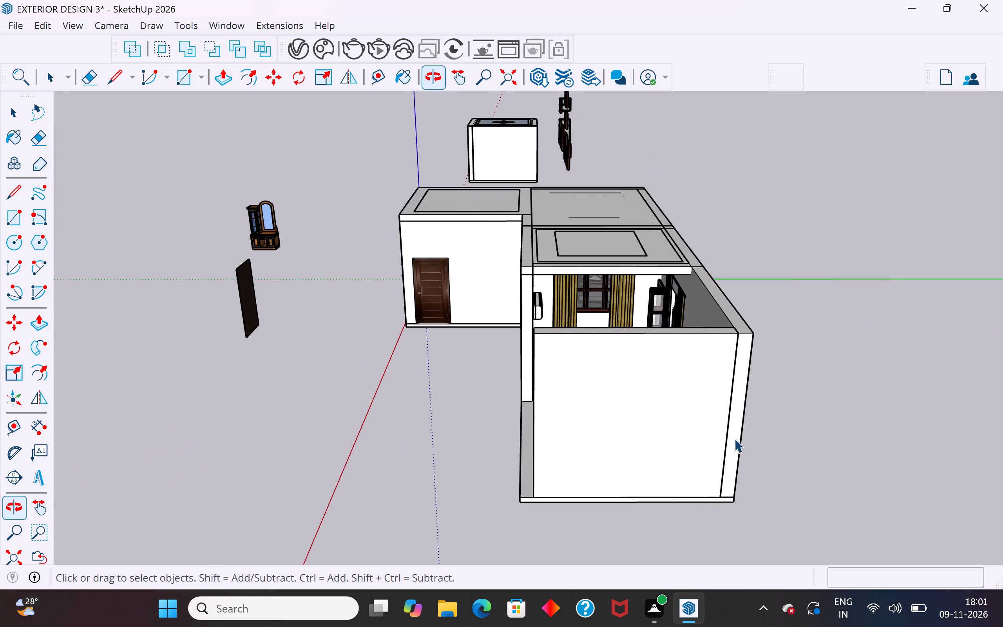
{"action": "scroll", "coordinate": [792, 375], "scroll_direction": "up", "scroll_amount": 20}
{"action": "scroll", "coordinate": [792, 375], "scroll_direction": "up", "scroll_amount": 1}
{"action": "middle_click_drag", "start_coordinate": [711, 308], "coordinate": [646, 324]}
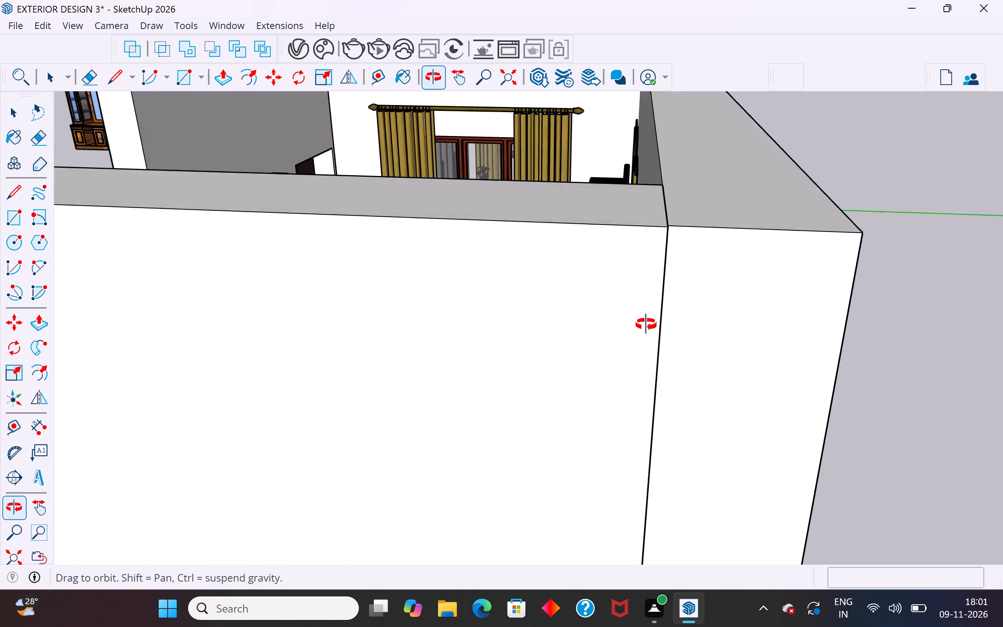
{"action": "middle_click_drag", "start_coordinate": [646, 324], "coordinate": [522, 439]}
{"action": "scroll", "coordinate": [693, 335], "scroll_direction": "up", "scroll_amount": 5}
{"action": "middle_click_drag", "start_coordinate": [658, 323], "coordinate": [593, 290]}
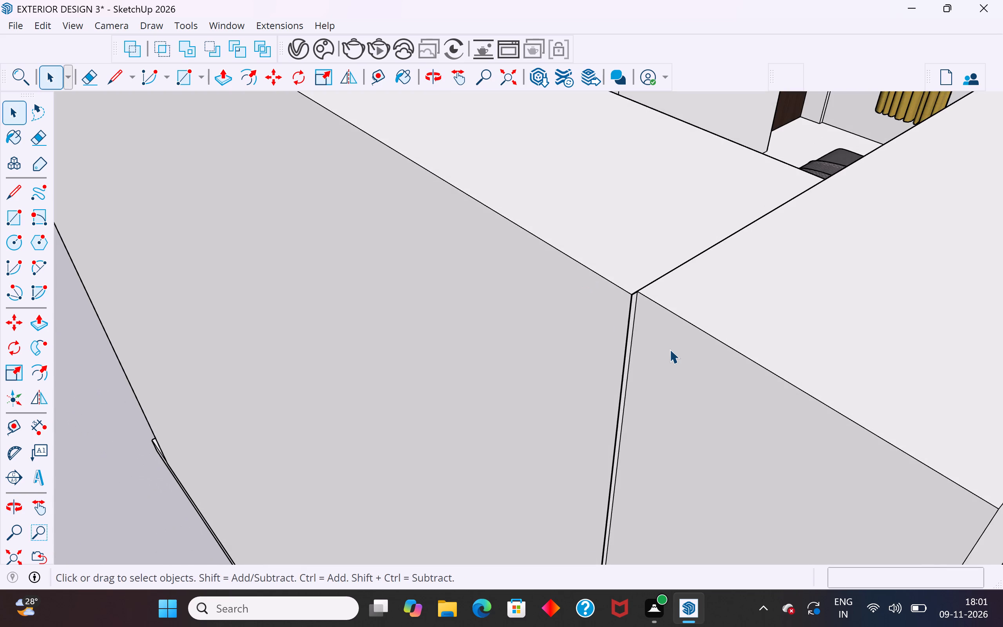
{"action": "double_click", "coordinate": [670, 349]}
{"action": "left_click", "coordinate": [671, 334]}
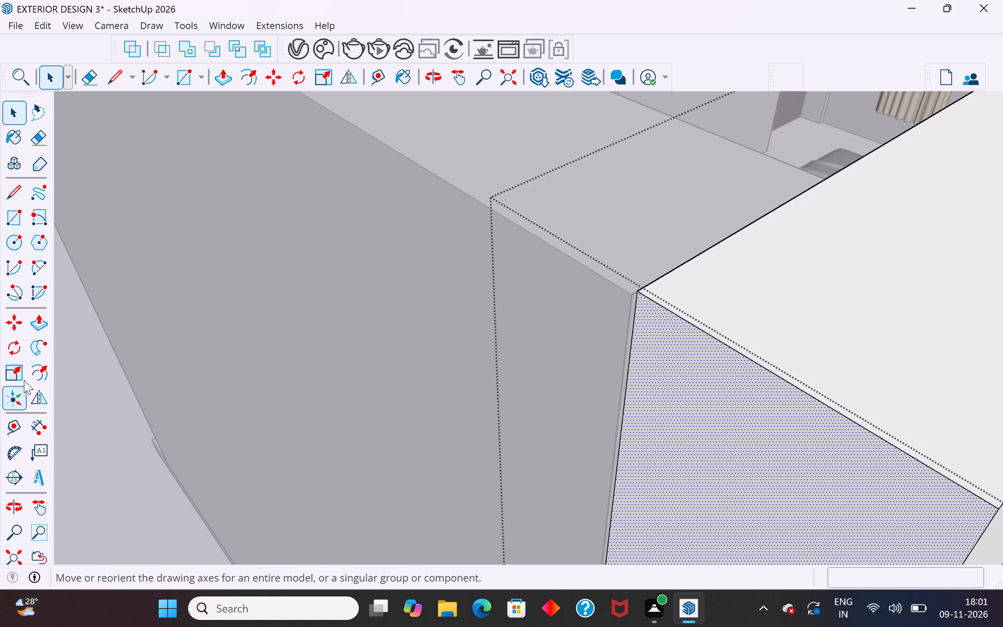
{"action": "left_click", "coordinate": [38, 335]}
{"action": "left_click", "coordinate": [38, 323]}
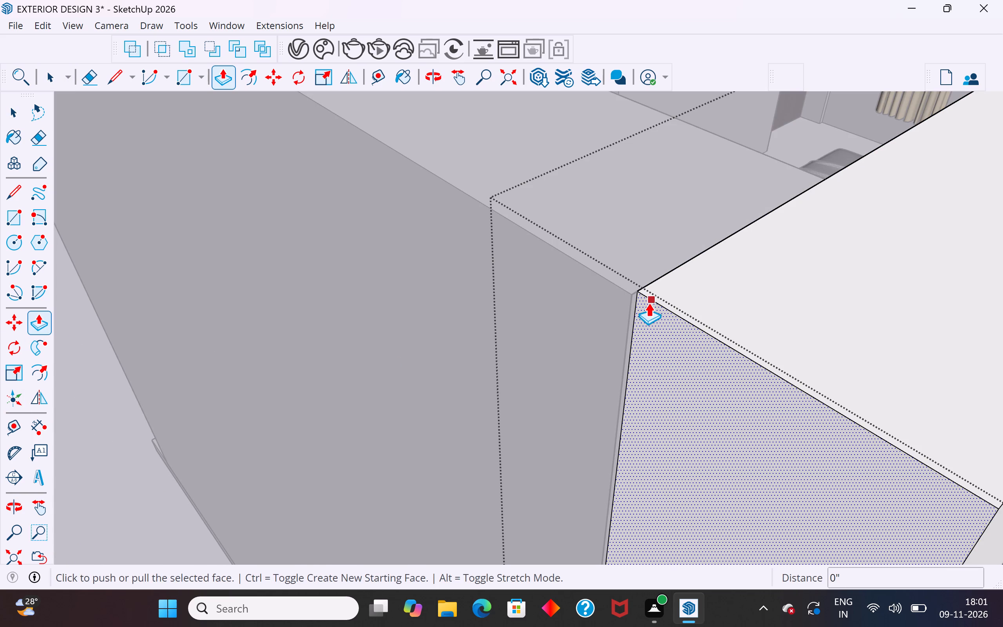
{"action": "left_click", "coordinate": [648, 303]}
{"action": "middle_click_drag", "start_coordinate": [620, 281], "coordinate": [613, 312]}
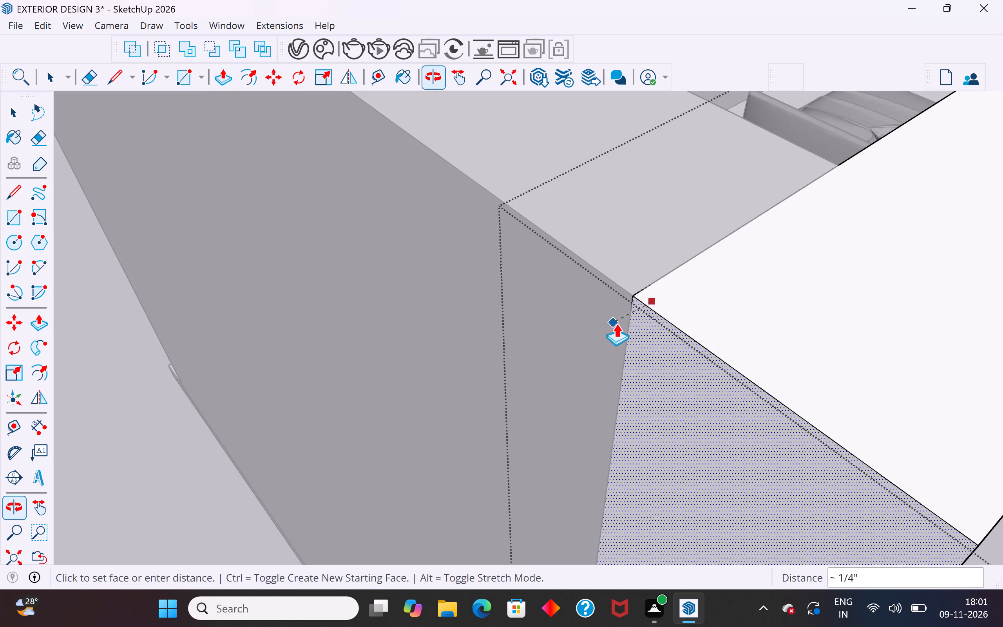
{"action": "left_click", "coordinate": [626, 298]}
{"action": "left_click", "coordinate": [7, 111]}
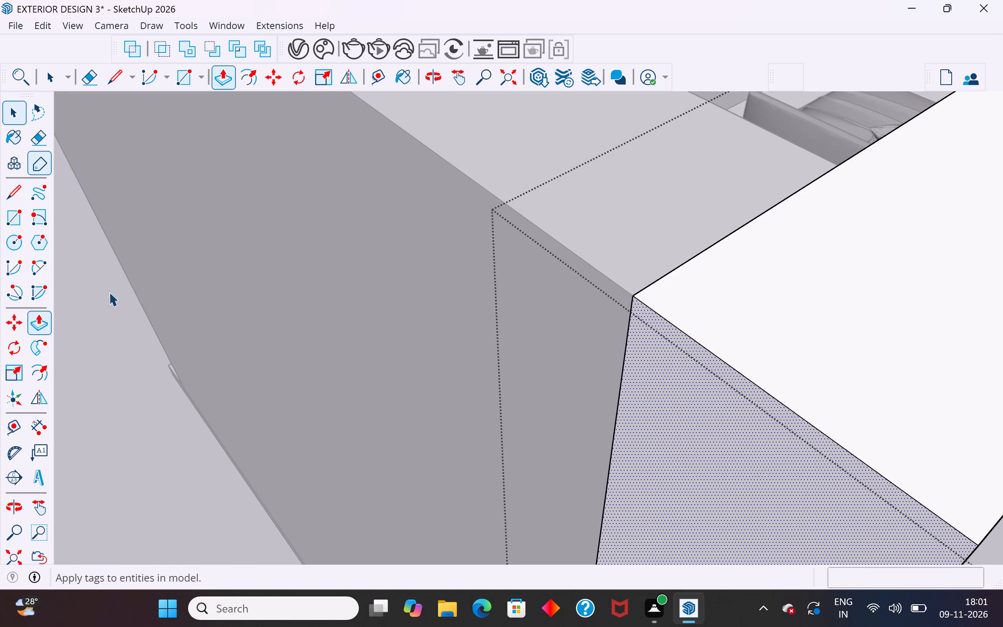
{"action": "left_click", "coordinate": [109, 363]}
Copy the outer end wall about 12' 7 3/8" inward to close the furnished room's open end.
{"action": "scroll", "coordinate": [399, 415], "scroll_direction": "down", "scroll_amount": 12}
{"action": "middle_click_drag", "start_coordinate": [401, 415], "coordinate": [602, 437]}
{"action": "scroll", "coordinate": [615, 432], "scroll_direction": "down", "scroll_amount": 5}
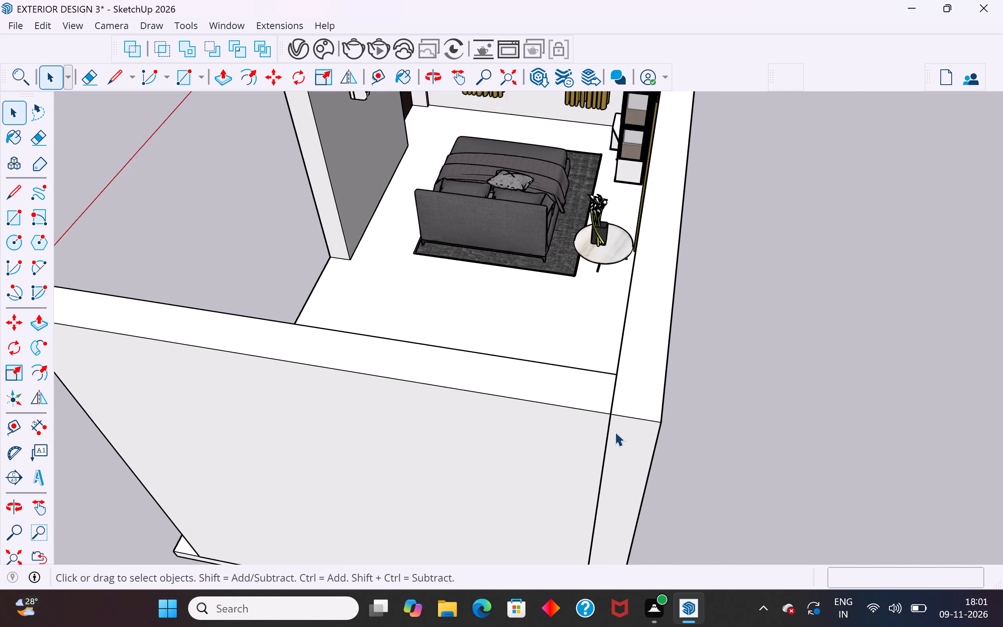
{"action": "scroll", "coordinate": [615, 432], "scroll_direction": "down", "scroll_amount": 7}
{"action": "middle_click_drag", "start_coordinate": [568, 431], "coordinate": [882, 388]}
{"action": "left_click", "coordinate": [765, 358]}
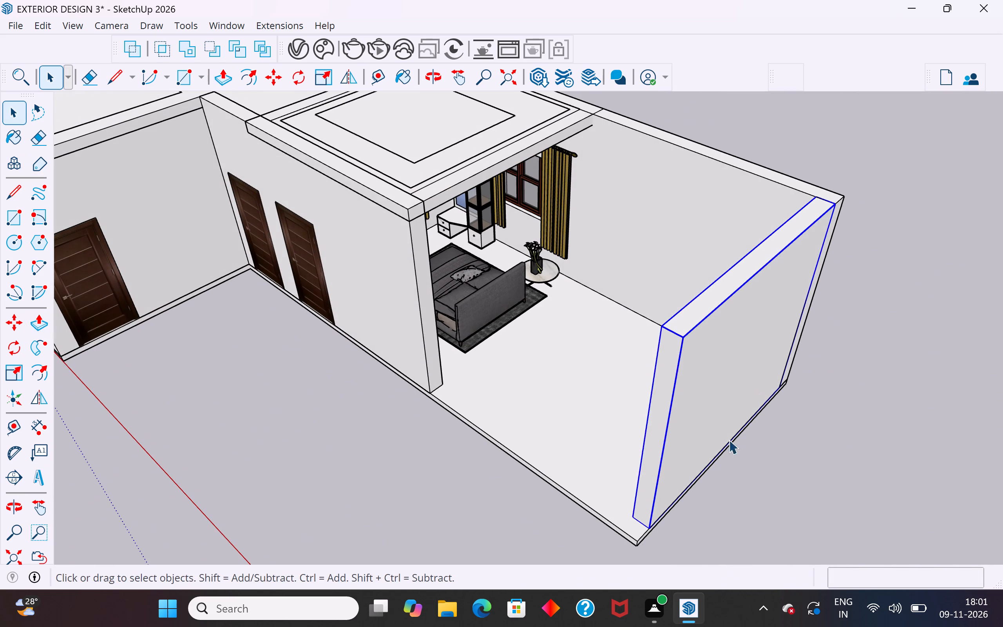
{"action": "key", "text": "m"}
{"action": "left_click", "coordinate": [649, 524], "text": "ctrl"}
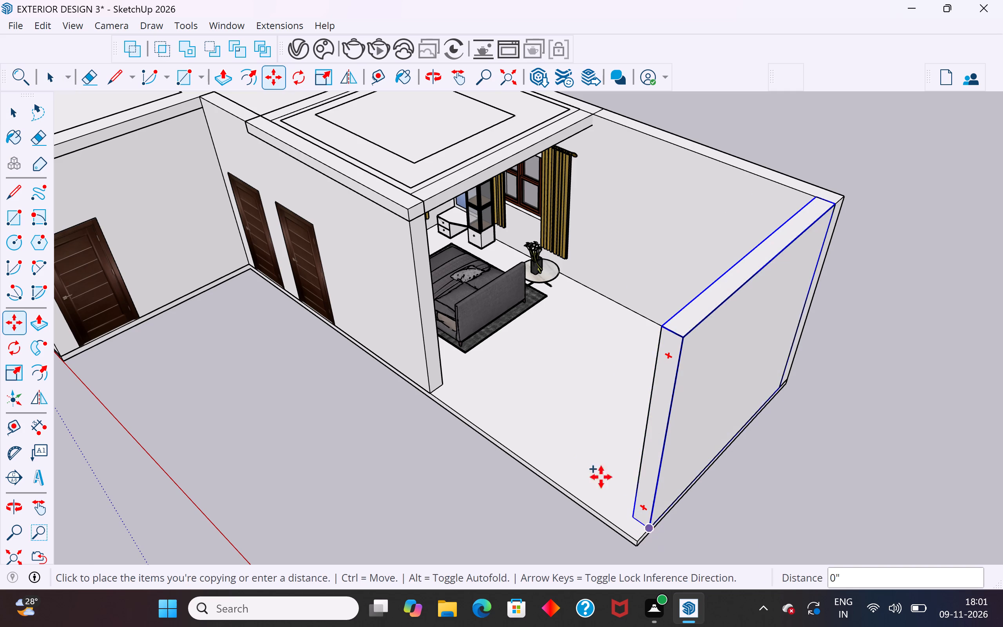
{"action": "left_click", "coordinate": [442, 379]}
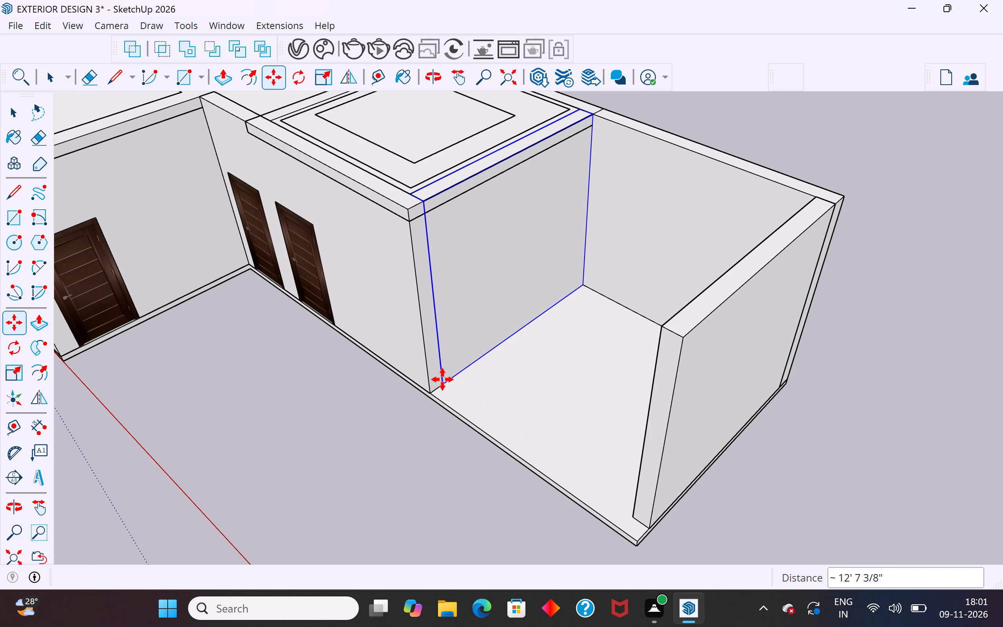
{"action": "left_click", "coordinate": [11, 115]}
{"action": "left_click", "coordinate": [263, 453]}
Examine the extended building from several sides, including the new end walls, side wall and floor.
{"action": "middle_click_drag", "start_coordinate": [545, 503], "coordinate": [784, 494]}
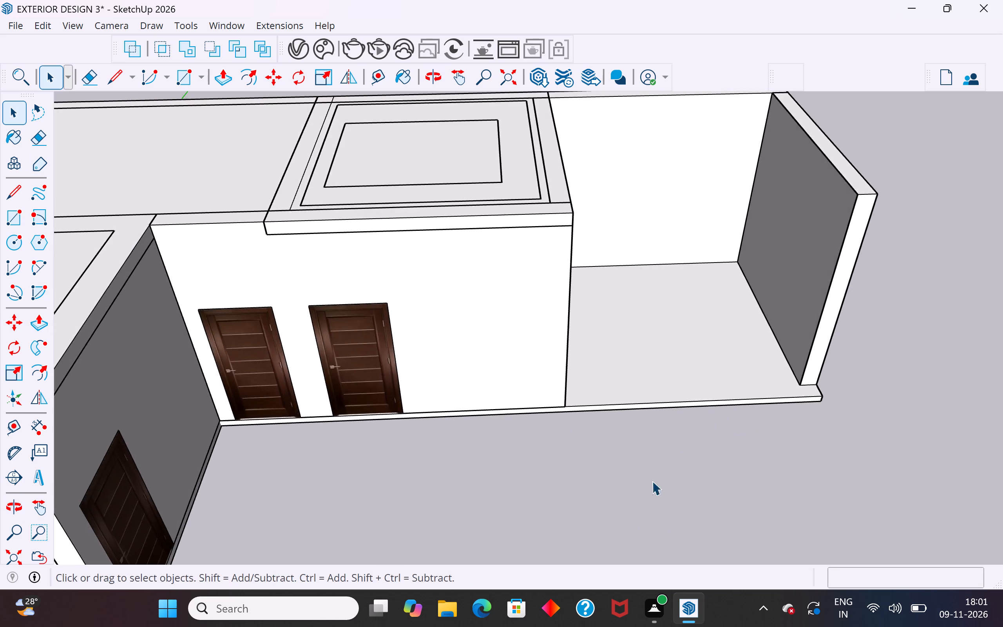
{"action": "scroll", "coordinate": [630, 484], "scroll_direction": "down", "scroll_amount": 6}
{"action": "middle_click_drag", "start_coordinate": [622, 479], "coordinate": [318, 362]}
{"action": "scroll", "coordinate": [347, 383], "scroll_direction": "down", "scroll_amount": 5}
{"action": "middle_click_drag", "start_coordinate": [357, 391], "coordinate": [355, 499]}
{"action": "scroll", "coordinate": [421, 428], "scroll_direction": "up", "scroll_amount": 6}
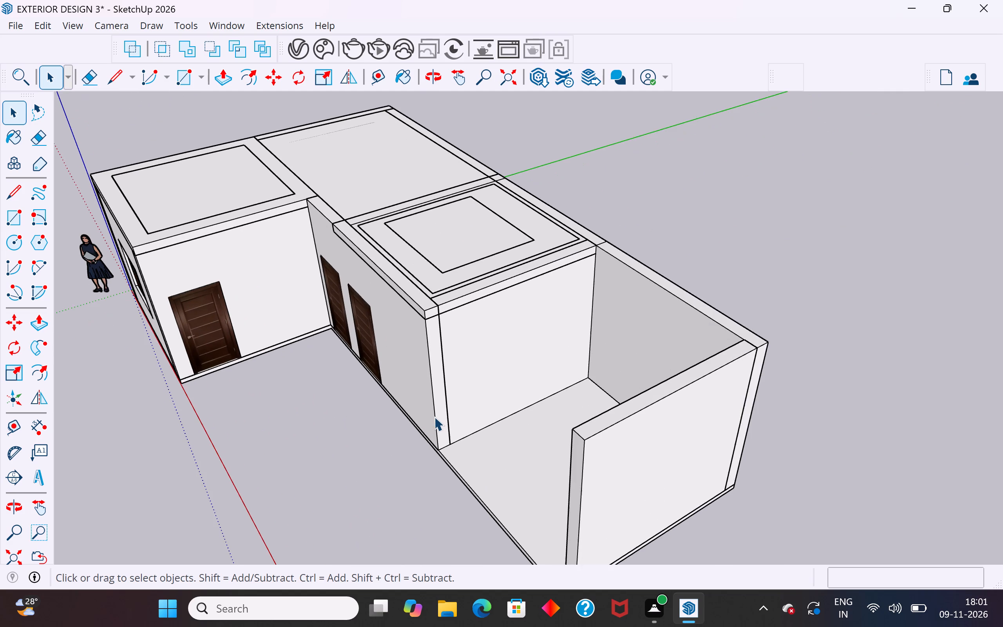
{"action": "scroll", "coordinate": [436, 421], "scroll_direction": "up", "scroll_amount": 1}
{"action": "scroll", "coordinate": [497, 259], "scroll_direction": "down", "scroll_amount": 4}
{"action": "middle_click_drag", "start_coordinate": [449, 322], "coordinate": [314, 313]}
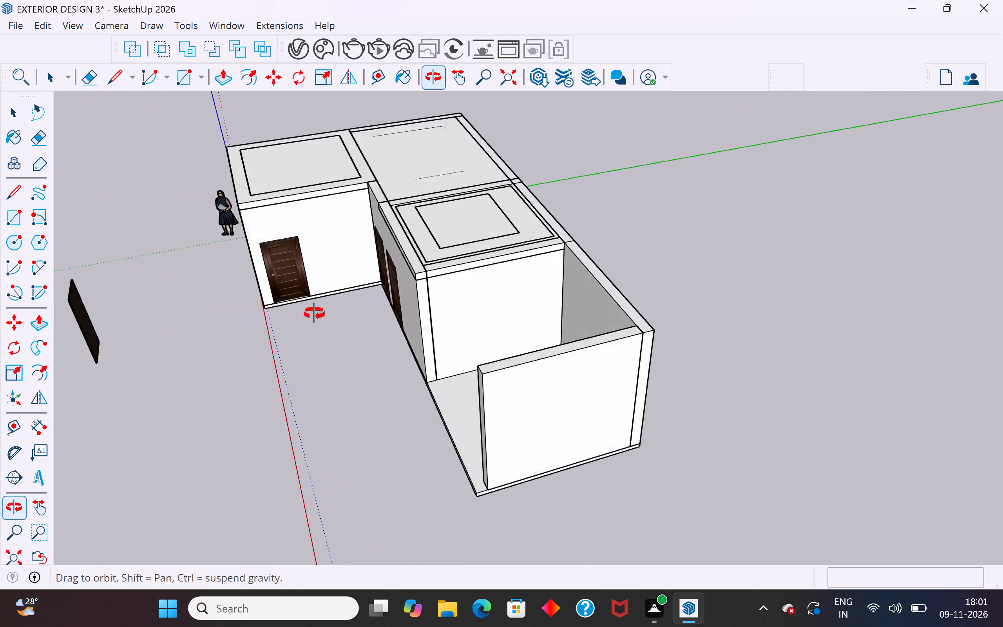
{"action": "middle_click_drag", "start_coordinate": [314, 313], "coordinate": [484, 330]}
{"action": "scroll", "coordinate": [451, 324], "scroll_direction": "down", "scroll_amount": 4}
{"action": "scroll", "coordinate": [468, 373], "scroll_direction": "up", "scroll_amount": 2}
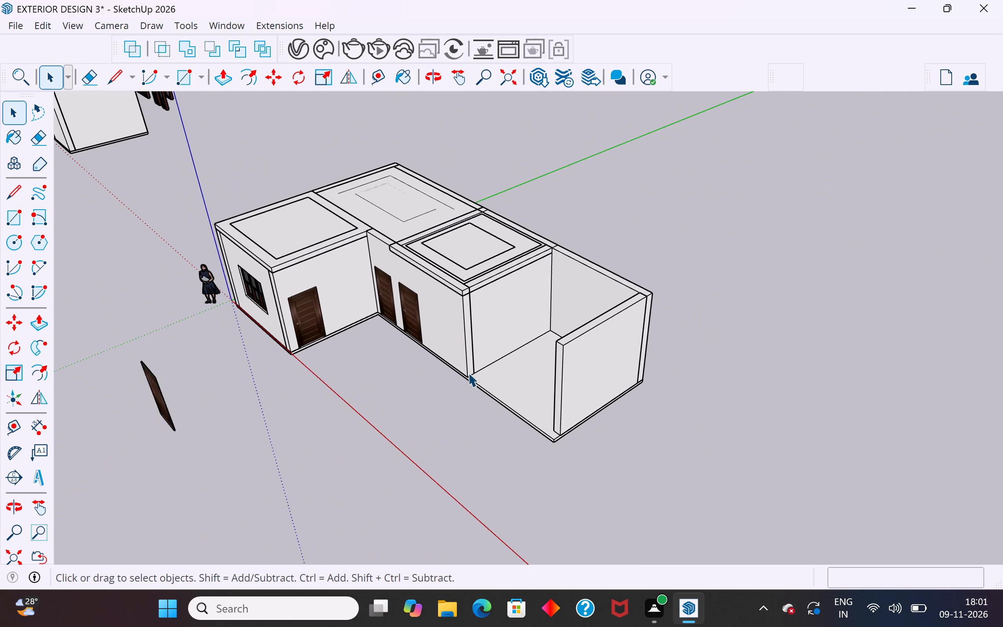
{"action": "scroll", "coordinate": [468, 373], "scroll_direction": "up", "scroll_amount": 3}
{"action": "scroll", "coordinate": [612, 328], "scroll_direction": "down", "scroll_amount": 3}
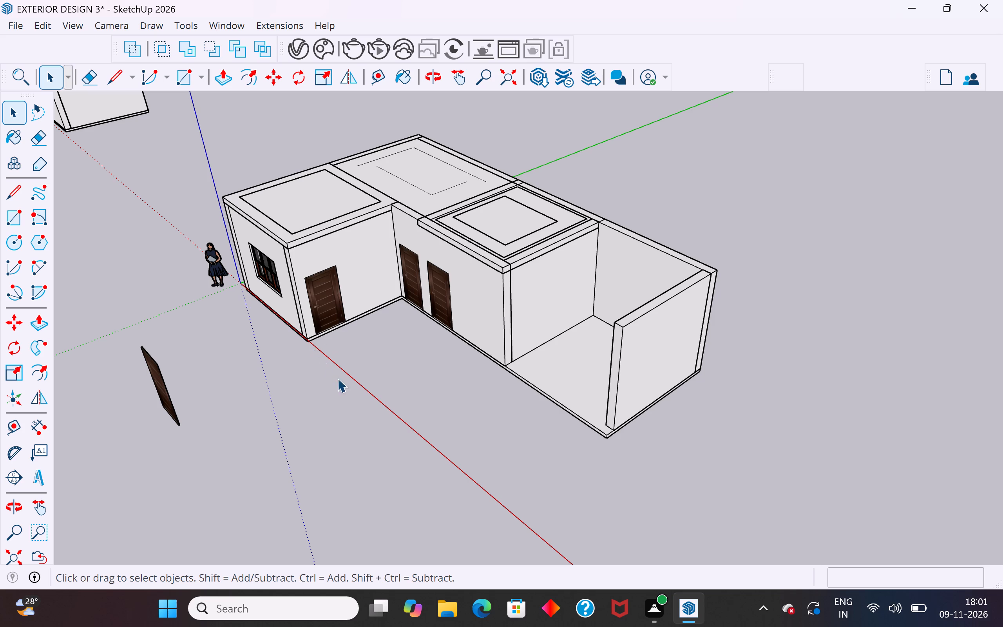
{"action": "middle_click_drag", "start_coordinate": [521, 468], "coordinate": [624, 472]}
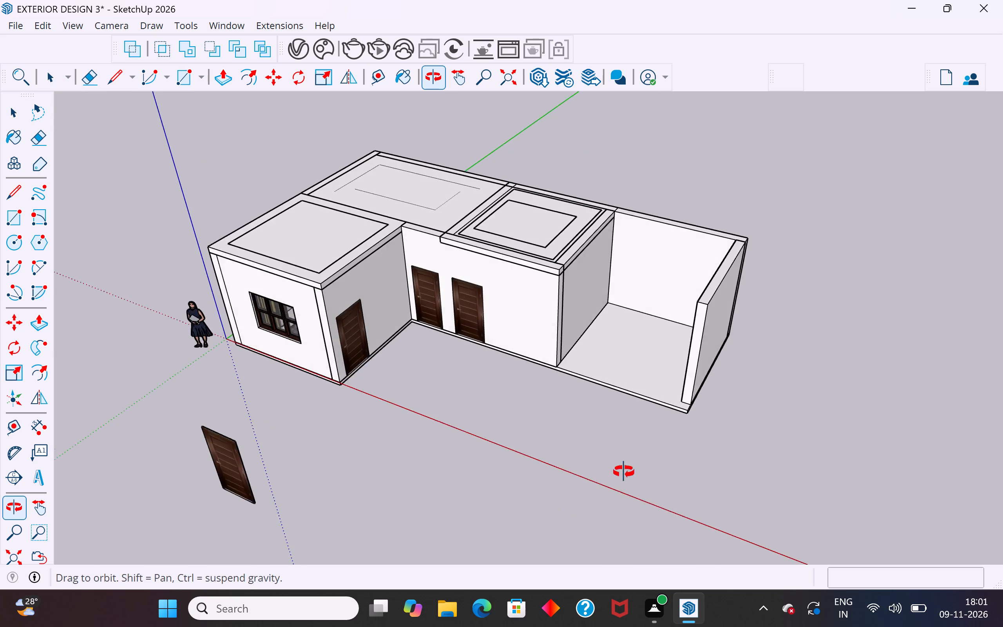
{"action": "middle_click_drag", "start_coordinate": [624, 472], "coordinate": [750, 417]}
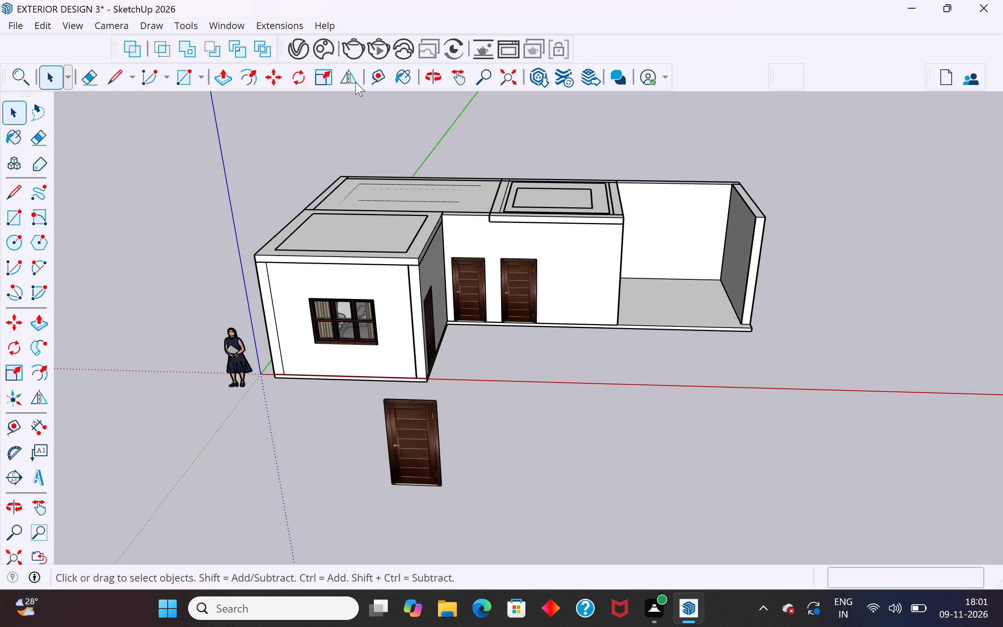
Open the Chaos Cosmos browser and review its download folder, storage and proxy connection settings.
{"action": "left_click", "coordinate": [328, 53]}
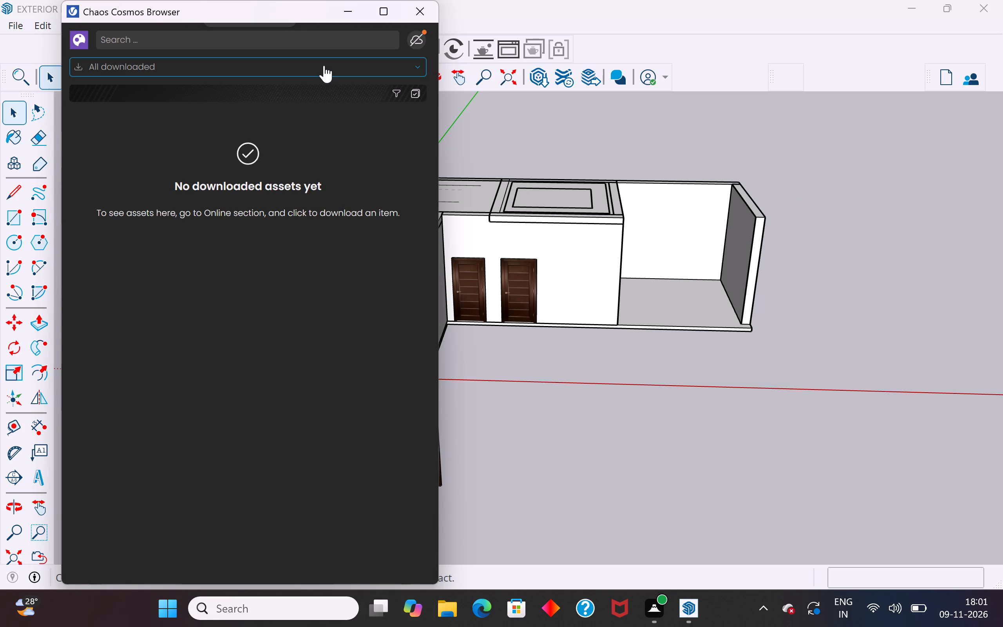
{"action": "left_click", "coordinate": [424, 37]}
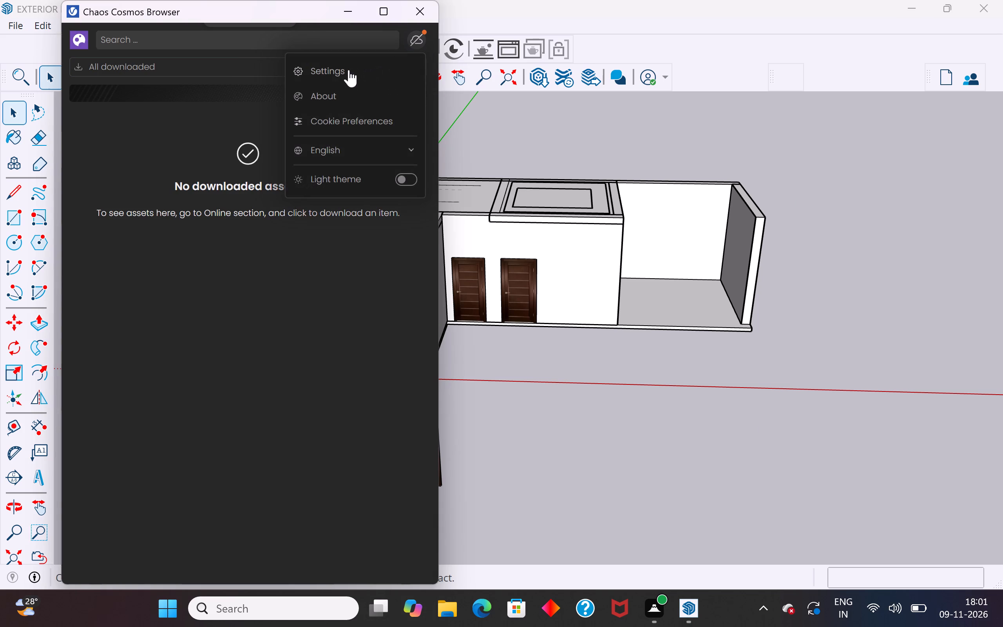
{"action": "left_click", "coordinate": [357, 240]}
{"action": "left_click", "coordinate": [419, 46]}
{"action": "left_click", "coordinate": [358, 72]}
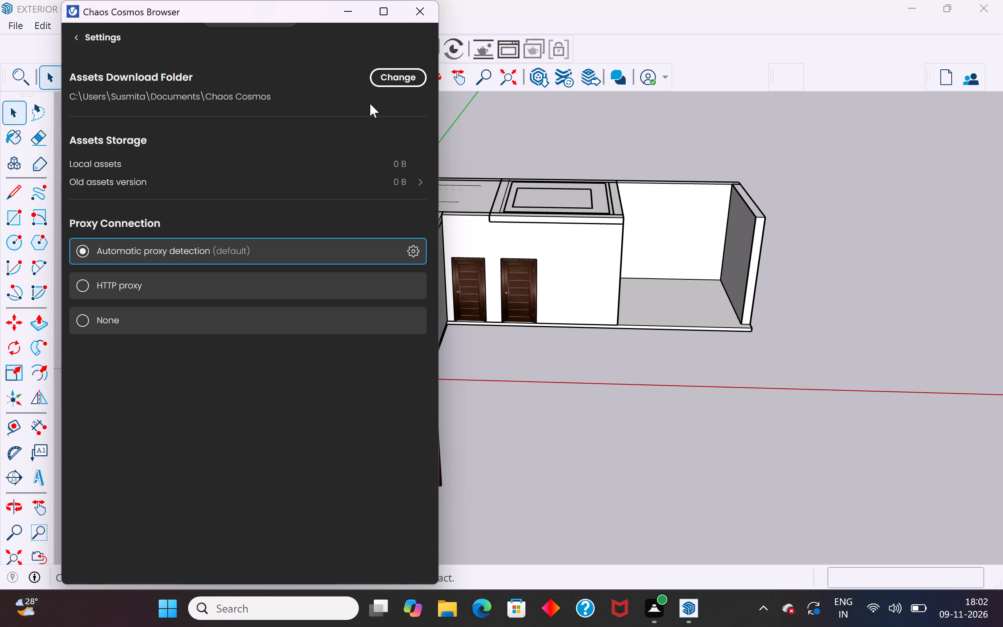
{"action": "left_click", "coordinate": [424, 16]}
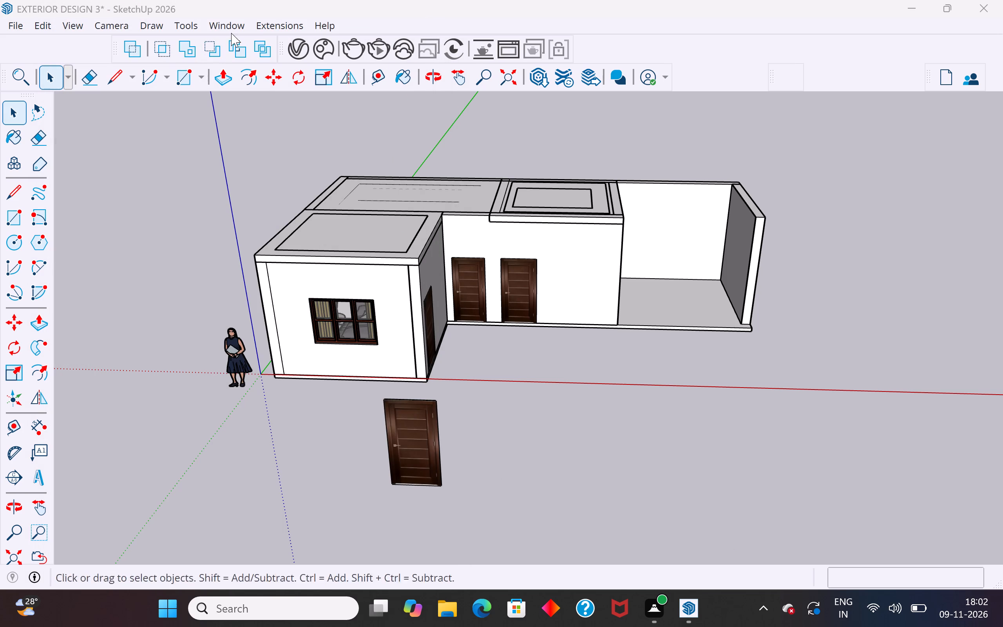
Browse the online 3D Models category in Chaos Cosmos for usable assets, and close the browser.
{"action": "left_click", "coordinate": [319, 49]}
{"action": "left_click", "coordinate": [80, 43]}
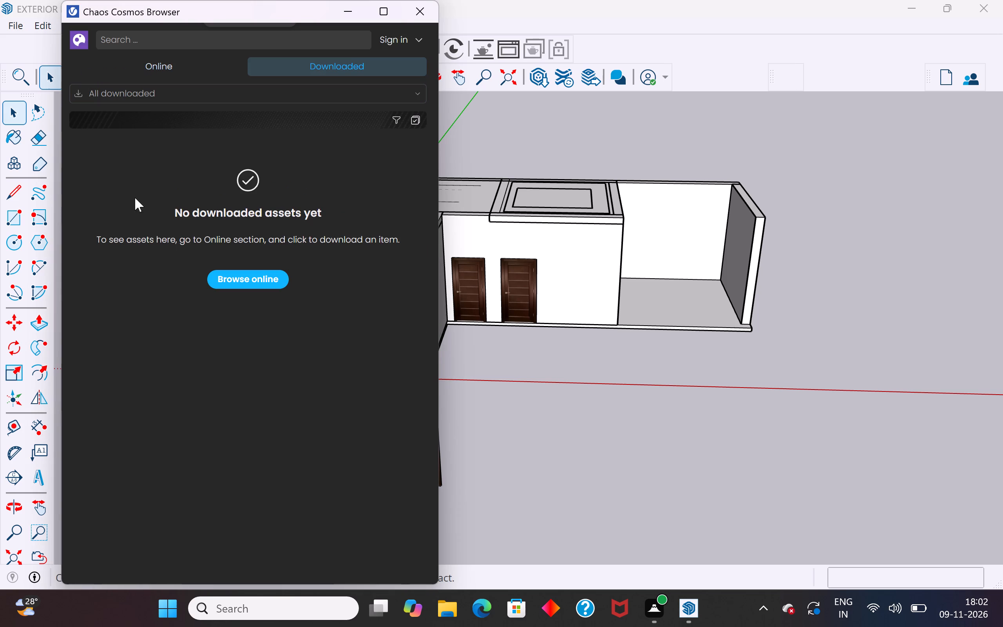
{"action": "left_click", "coordinate": [157, 70]}
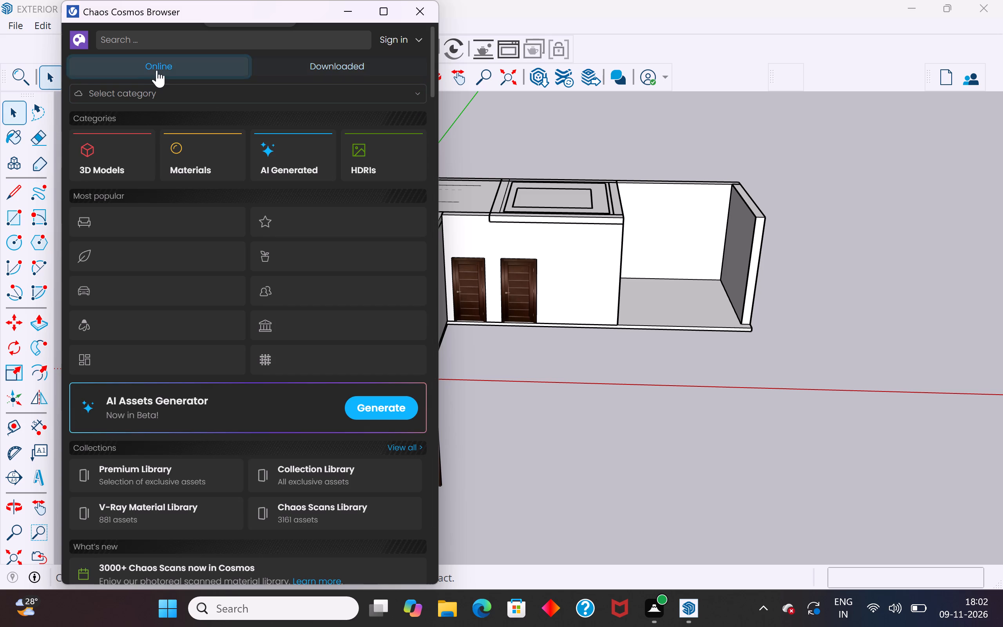
{"action": "scroll", "coordinate": [161, 375], "scroll_direction": "up", "scroll_amount": 4}
{"action": "scroll", "coordinate": [161, 375], "scroll_direction": "down", "scroll_amount": 1}
{"action": "scroll", "coordinate": [161, 375], "scroll_direction": "up", "scroll_amount": 2}
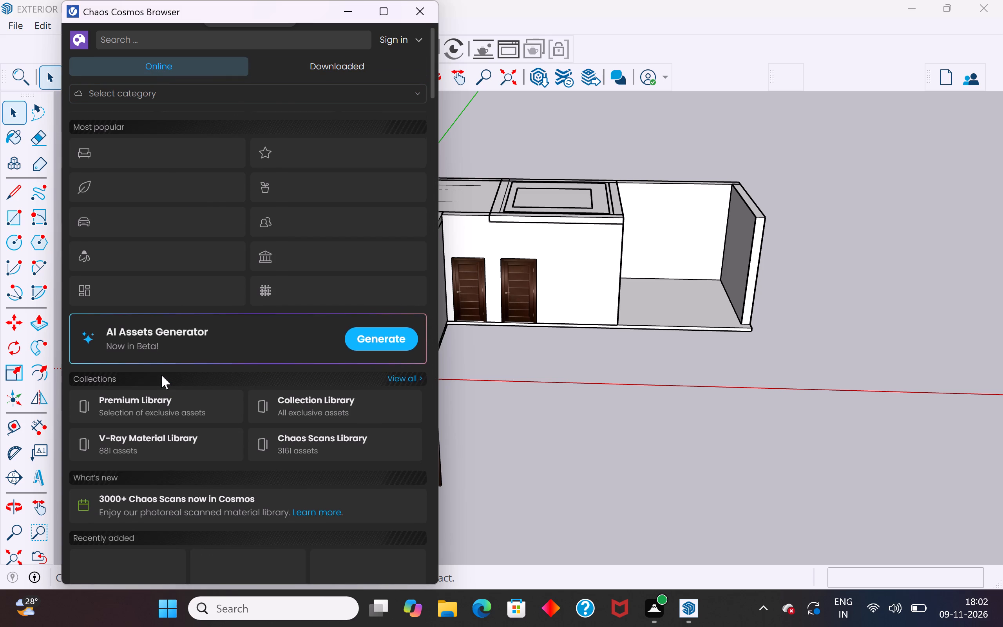
{"action": "left_click", "coordinate": [106, 167]}
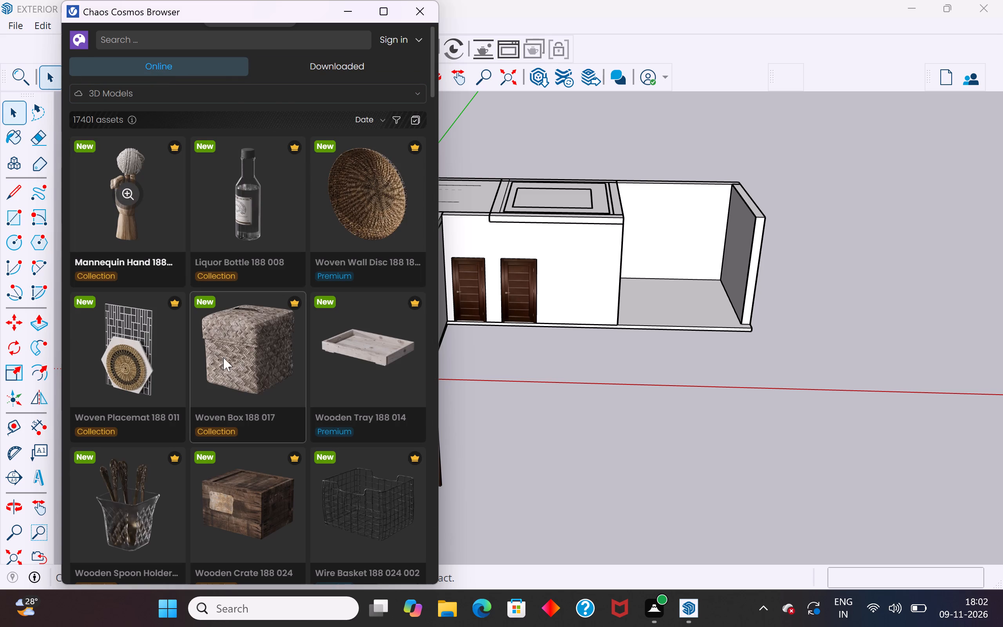
{"action": "scroll", "coordinate": [246, 419], "scroll_direction": "down", "scroll_amount": 7}
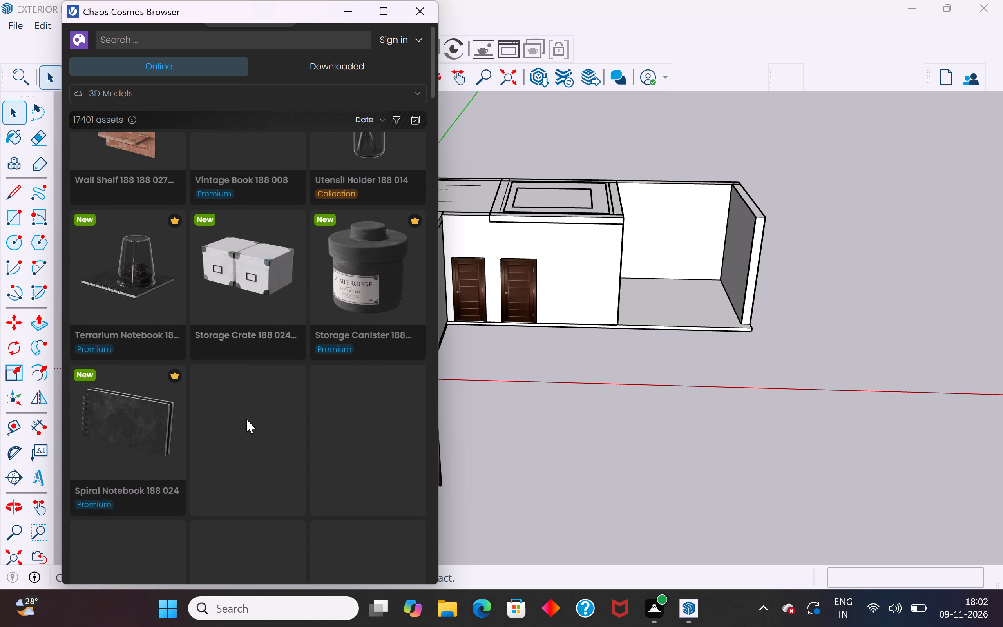
{"action": "scroll", "coordinate": [246, 419], "scroll_direction": "up", "scroll_amount": 5}
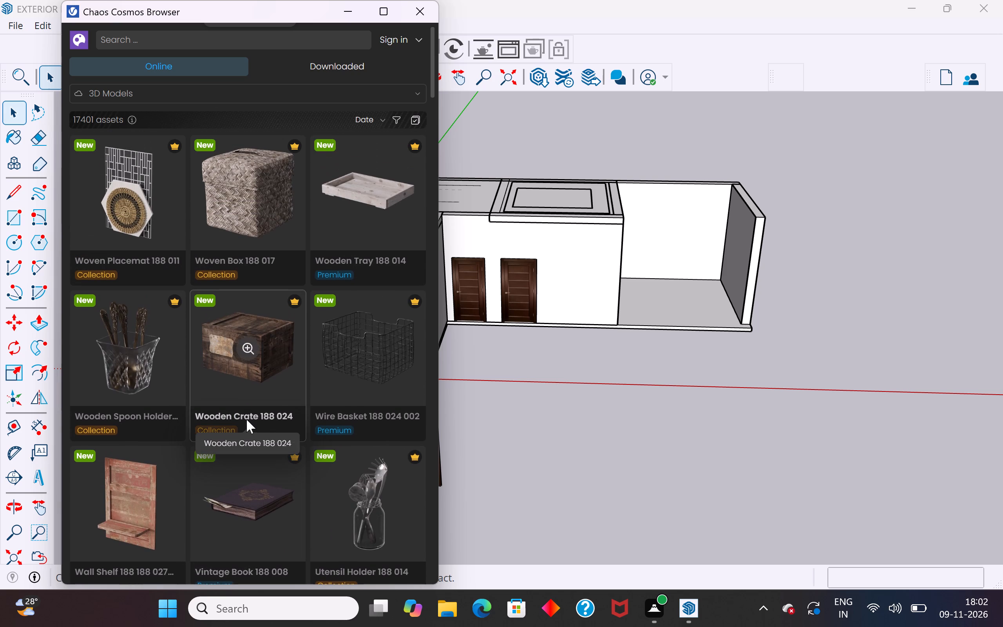
{"action": "scroll", "coordinate": [246, 419], "scroll_direction": "up", "scroll_amount": 5}
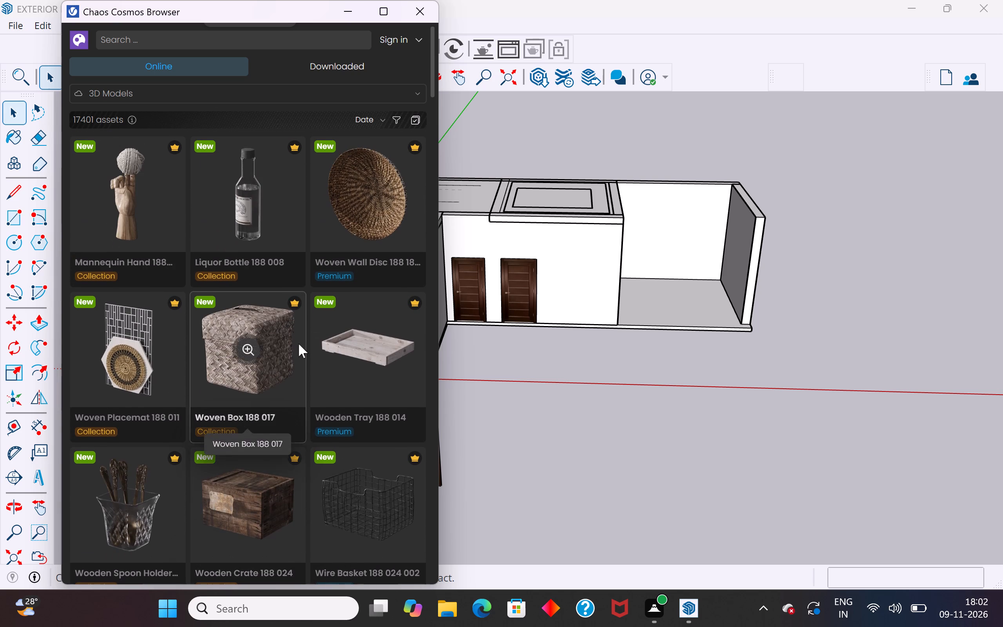
{"action": "left_click", "coordinate": [420, 11]}
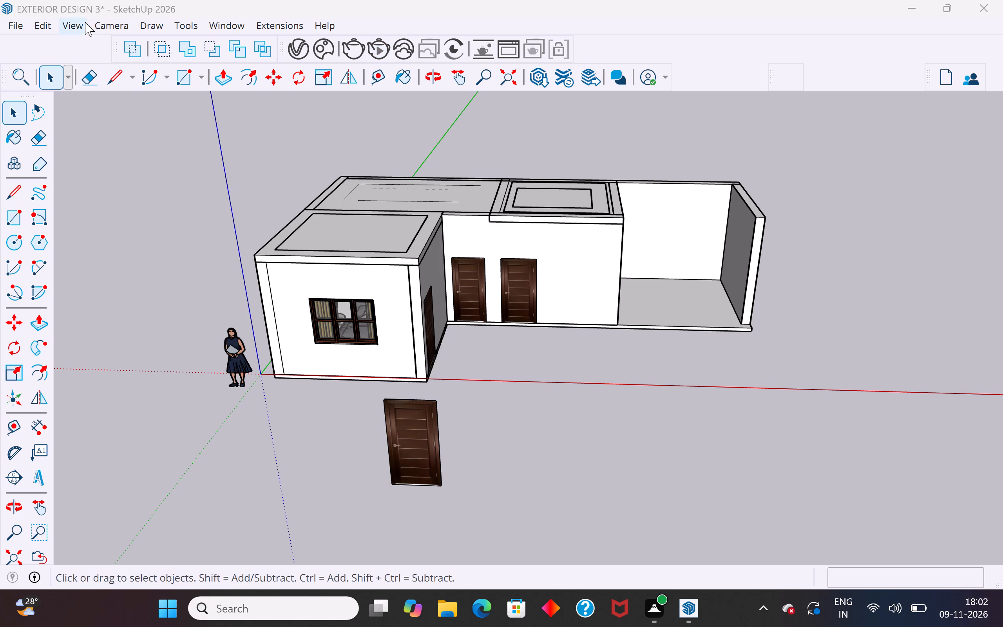
Search the 3D Warehouse for kitchen models, replacing the earlier wardrobe search.
{"action": "left_click", "coordinate": [223, 27]}
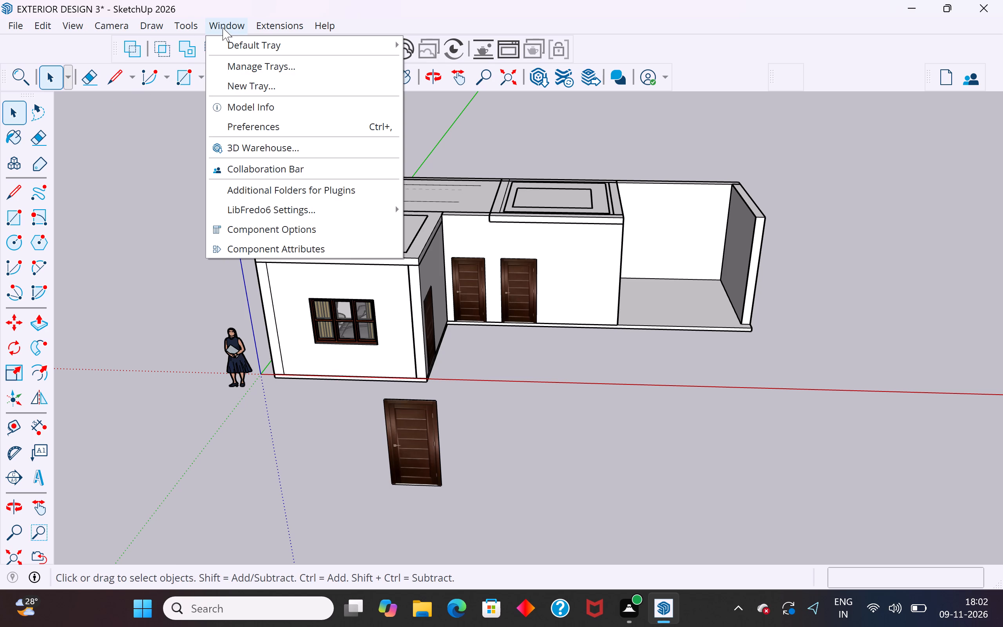
{"action": "left_click", "coordinate": [255, 145]}
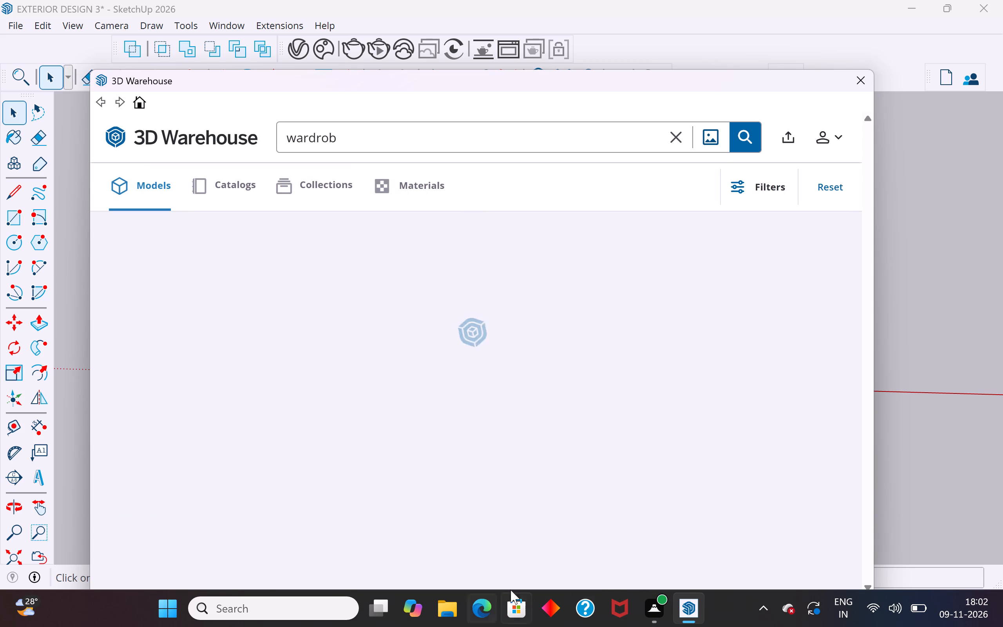
{"action": "left_click", "coordinate": [671, 138]}
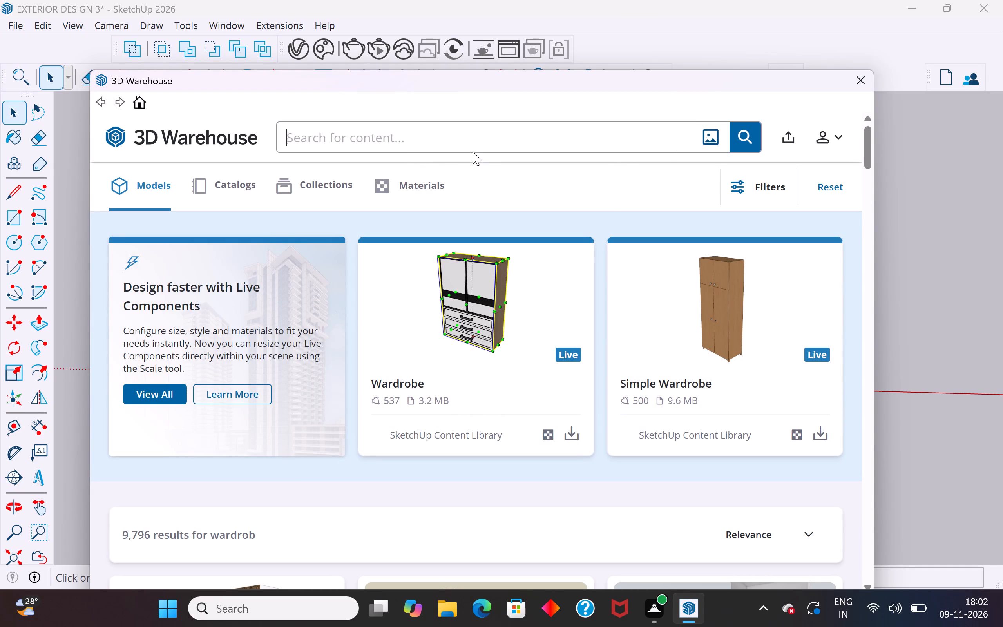
{"action": "left_click", "coordinate": [468, 141]}
{"action": "type", "text": "kitv"}
{"action": "key", "text": "BackSpace"}
{"action": "type", "text": "chen"}
{"action": "key", "text": "space"}
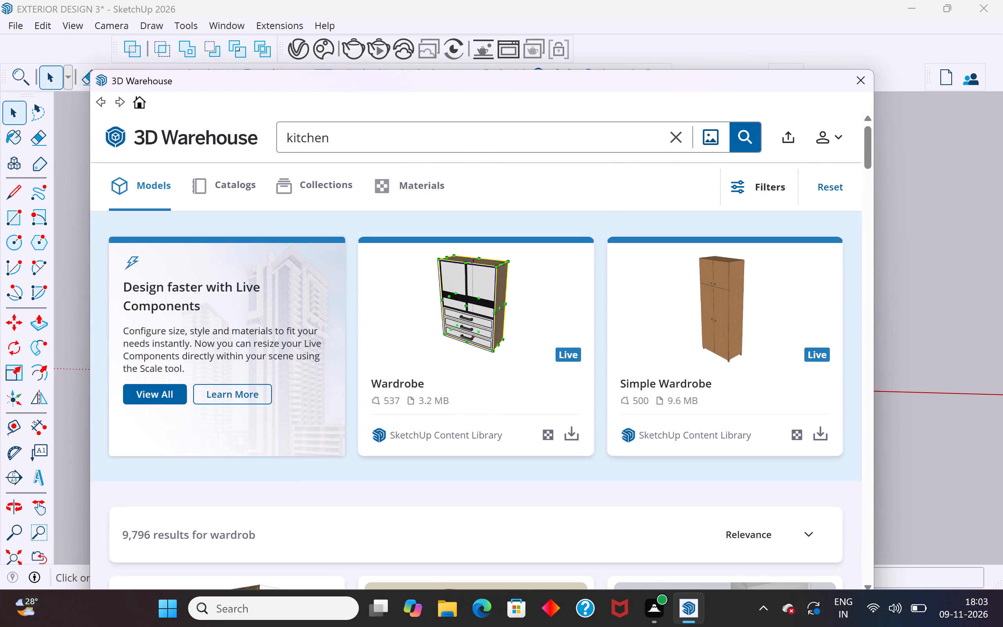
{"action": "left_click", "coordinate": [738, 140]}
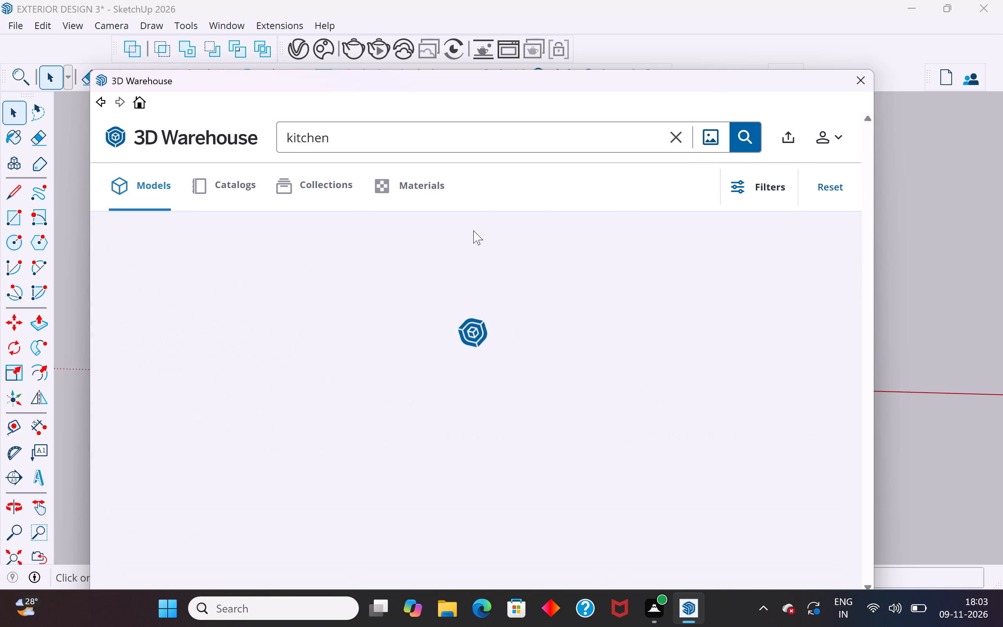
Look through the kitchen search results, comparing layouts and finishes to choose a model.
{"action": "scroll", "coordinate": [473, 230], "scroll_direction": "down", "scroll_amount": 2}
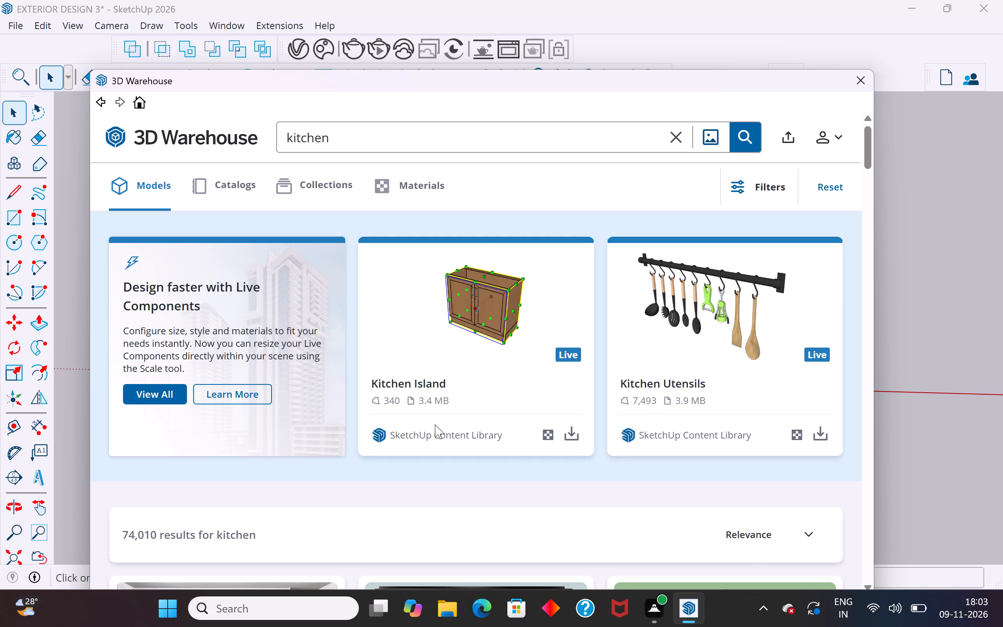
{"action": "scroll", "coordinate": [515, 428], "scroll_direction": "down", "scroll_amount": 4}
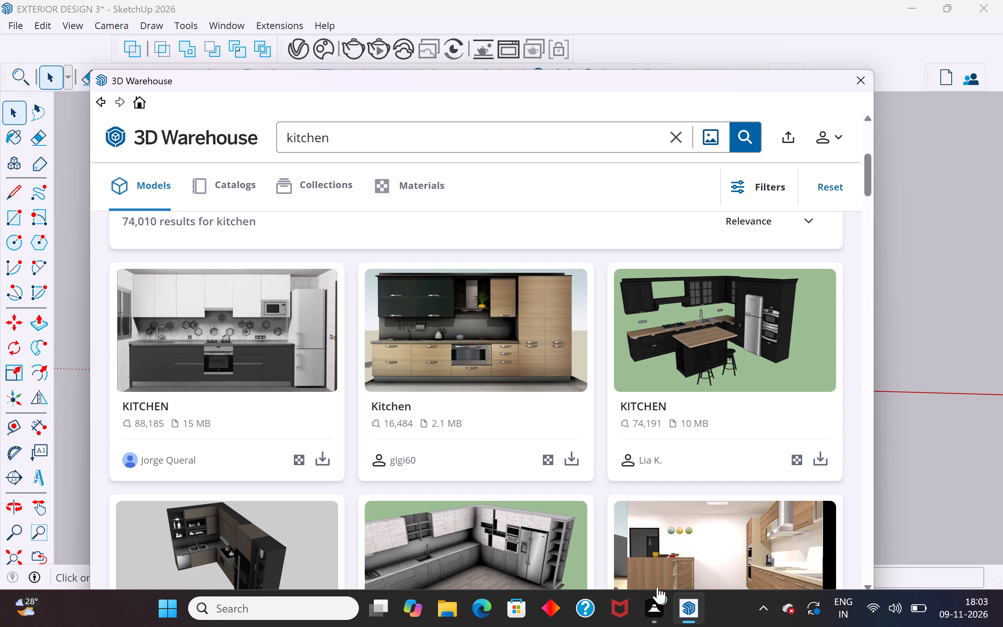
{"action": "scroll", "coordinate": [590, 434], "scroll_direction": "down", "scroll_amount": 3}
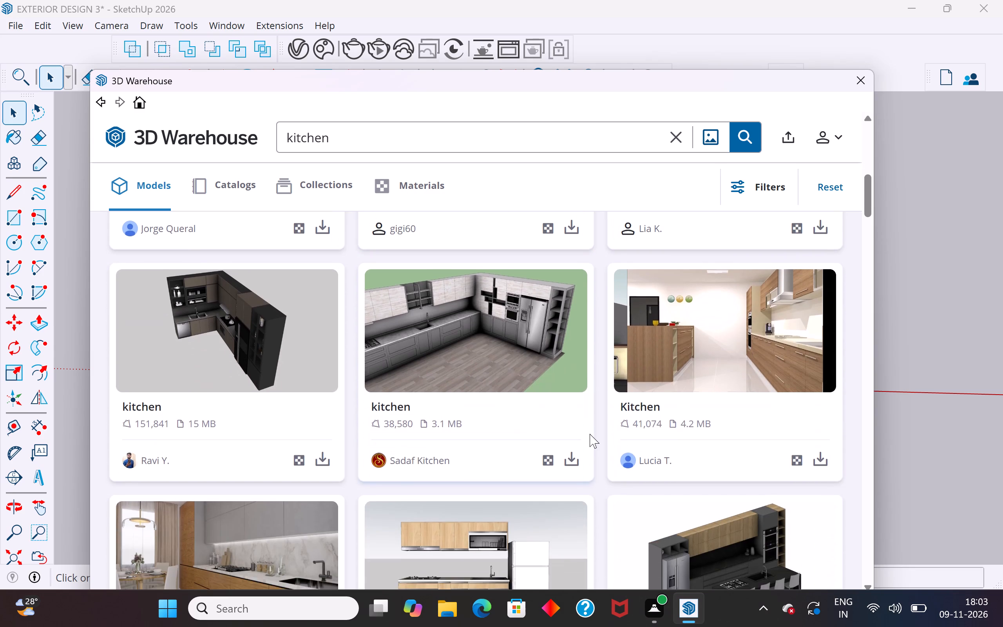
{"action": "scroll", "coordinate": [590, 434], "scroll_direction": "down", "scroll_amount": 5}
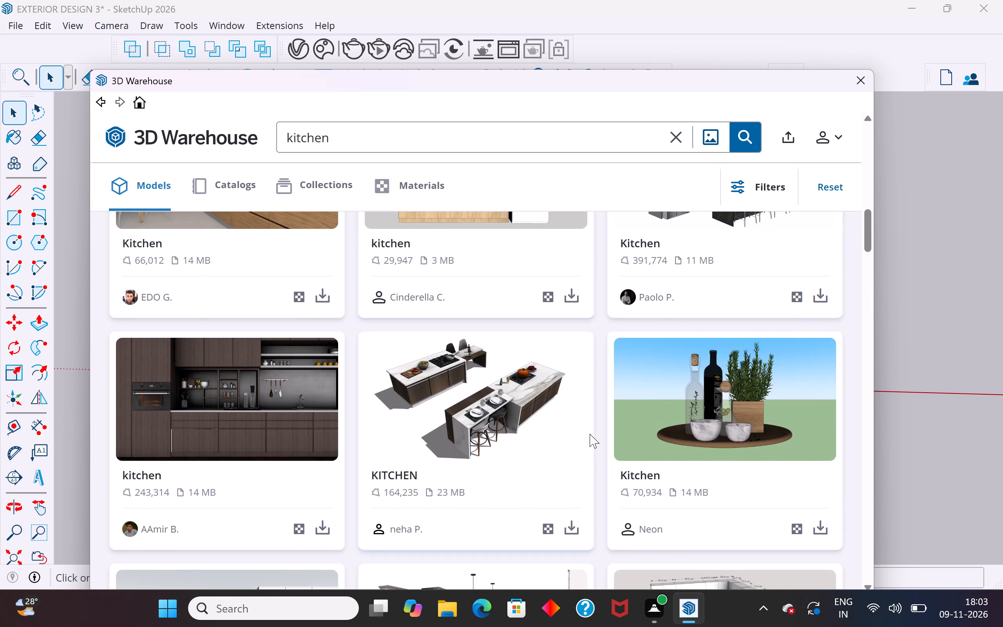
{"action": "scroll", "coordinate": [590, 434], "scroll_direction": "down", "scroll_amount": 6}
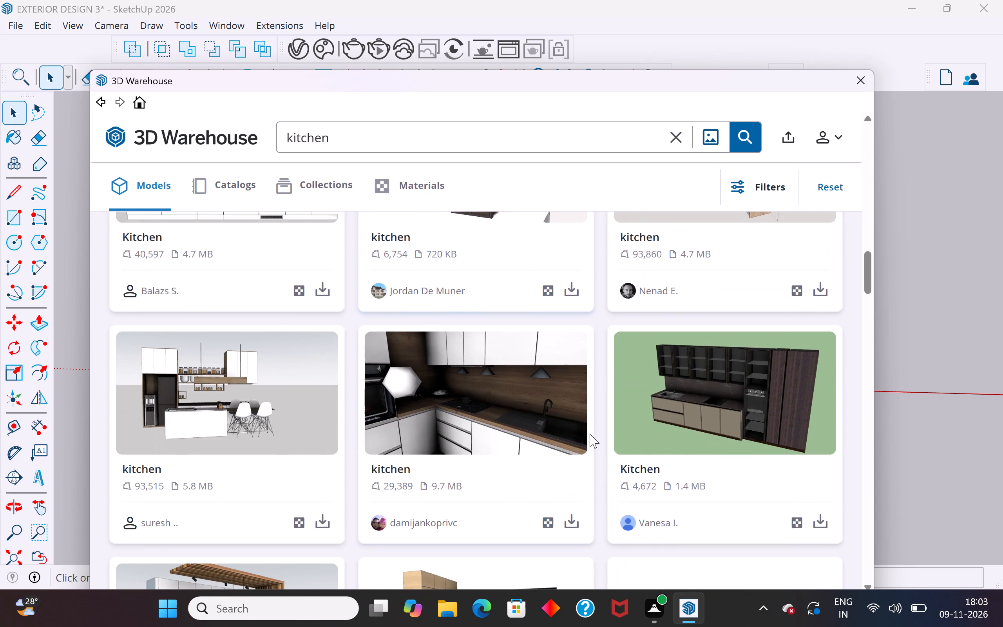
{"action": "scroll", "coordinate": [590, 434], "scroll_direction": "down", "scroll_amount": 6}
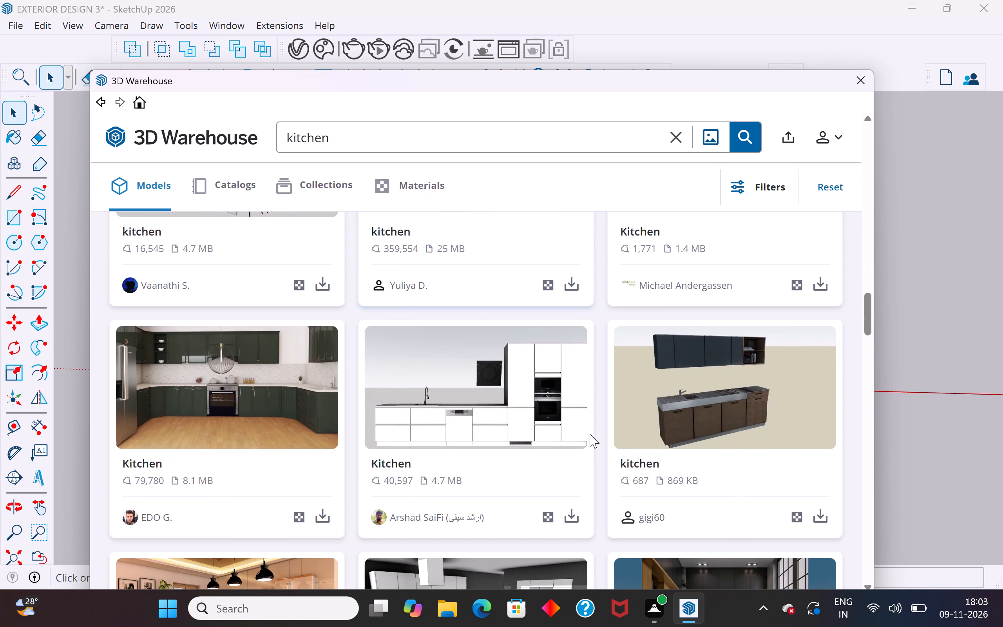
{"action": "scroll", "coordinate": [590, 434], "scroll_direction": "down", "scroll_amount": 2}
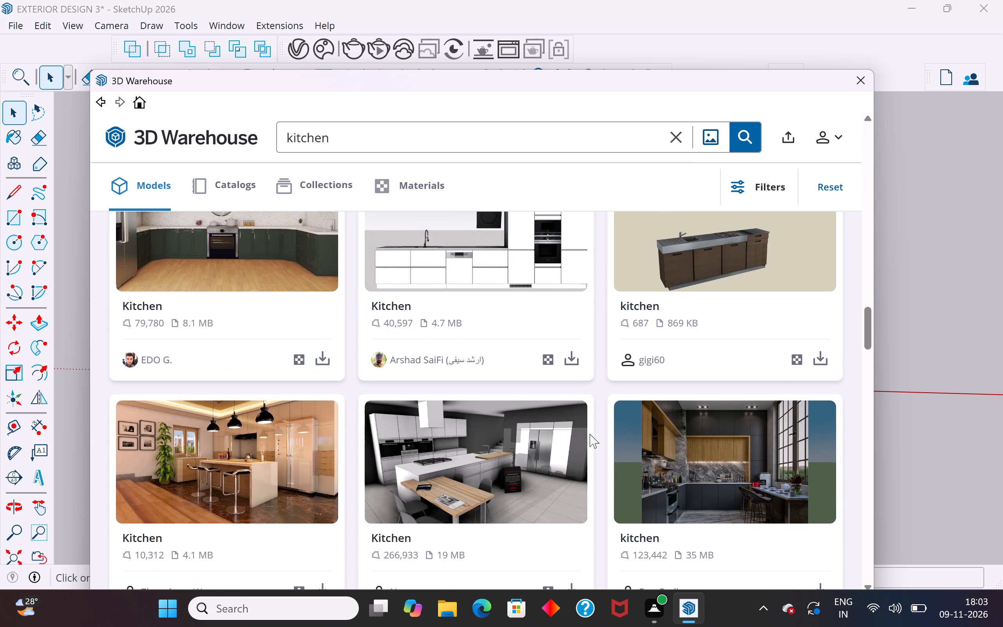
{"action": "scroll", "coordinate": [590, 434], "scroll_direction": "up", "scroll_amount": 3}
{"action": "scroll", "coordinate": [444, 388], "scroll_direction": "up", "scroll_amount": 4}
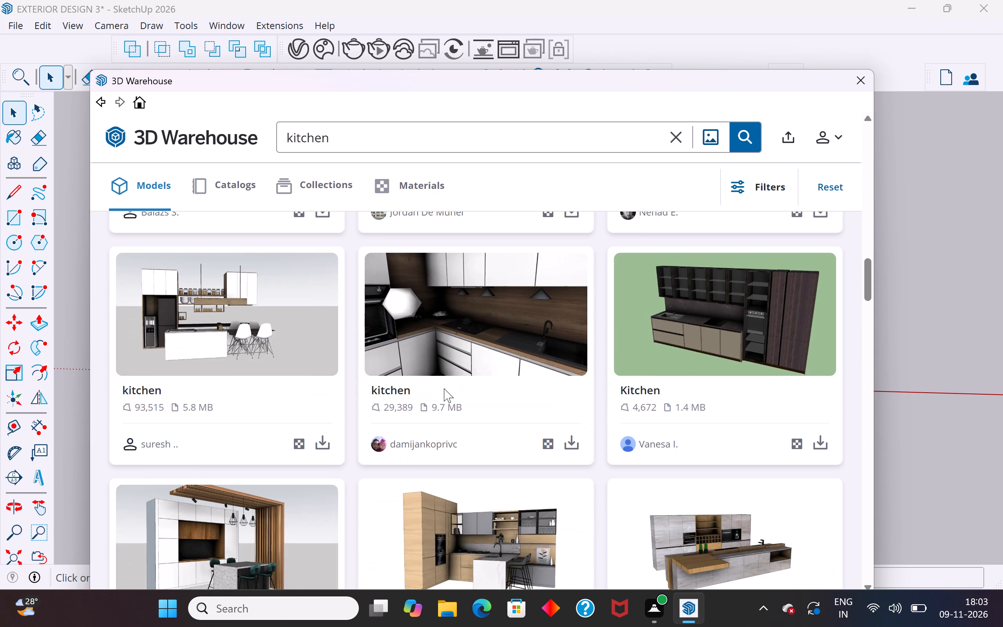
{"action": "scroll", "coordinate": [444, 388], "scroll_direction": "up", "scroll_amount": 8}
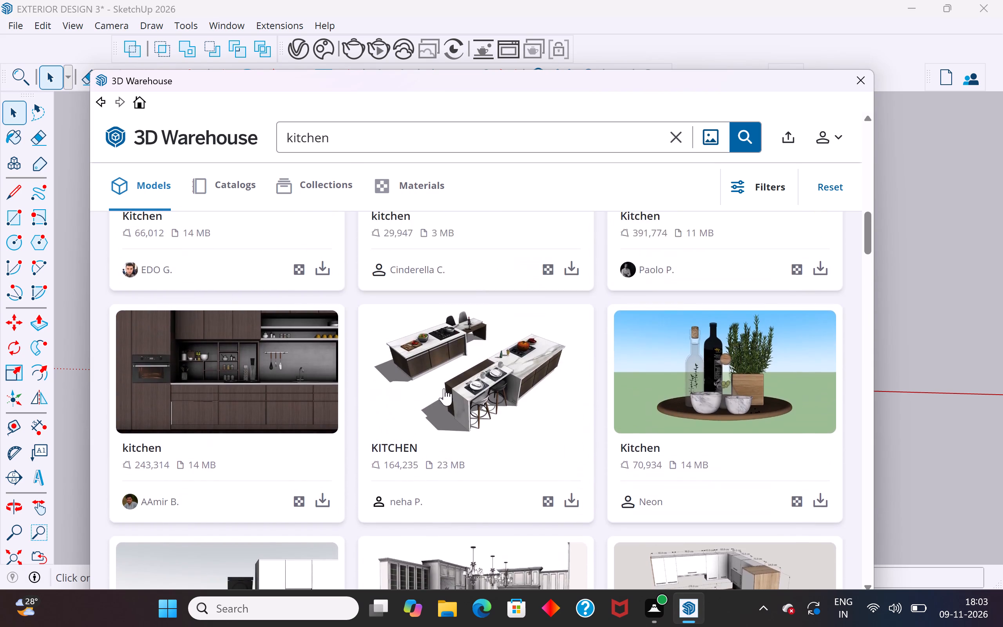
{"action": "scroll", "coordinate": [444, 388], "scroll_direction": "up", "scroll_amount": 7}
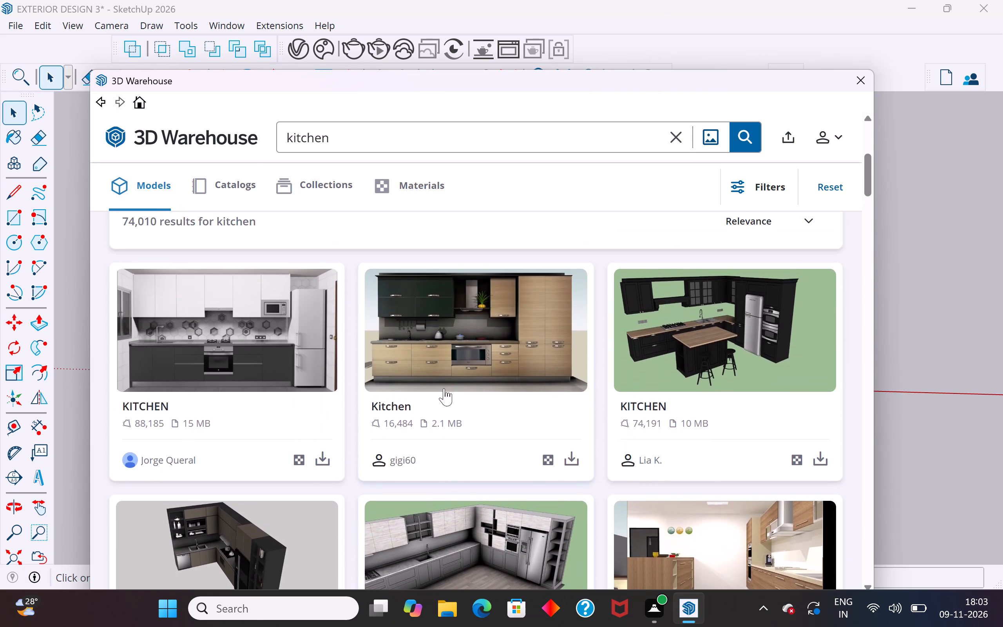
{"action": "scroll", "coordinate": [444, 388], "scroll_direction": "down", "scroll_amount": 2}
{"action": "scroll", "coordinate": [444, 388], "scroll_direction": "up", "scroll_amount": 3}
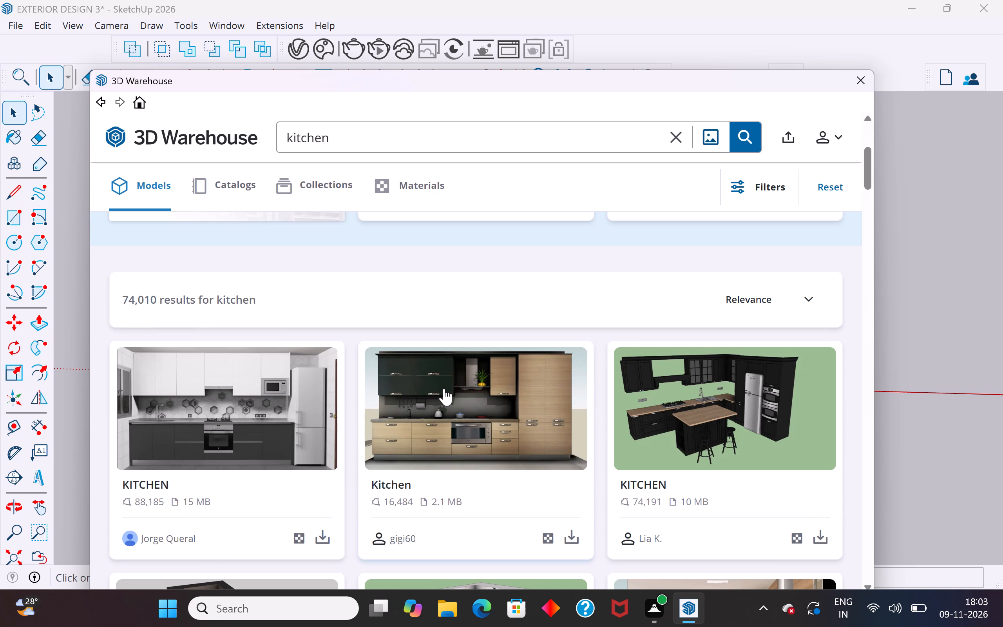
{"action": "scroll", "coordinate": [444, 388], "scroll_direction": "down", "scroll_amount": 3}
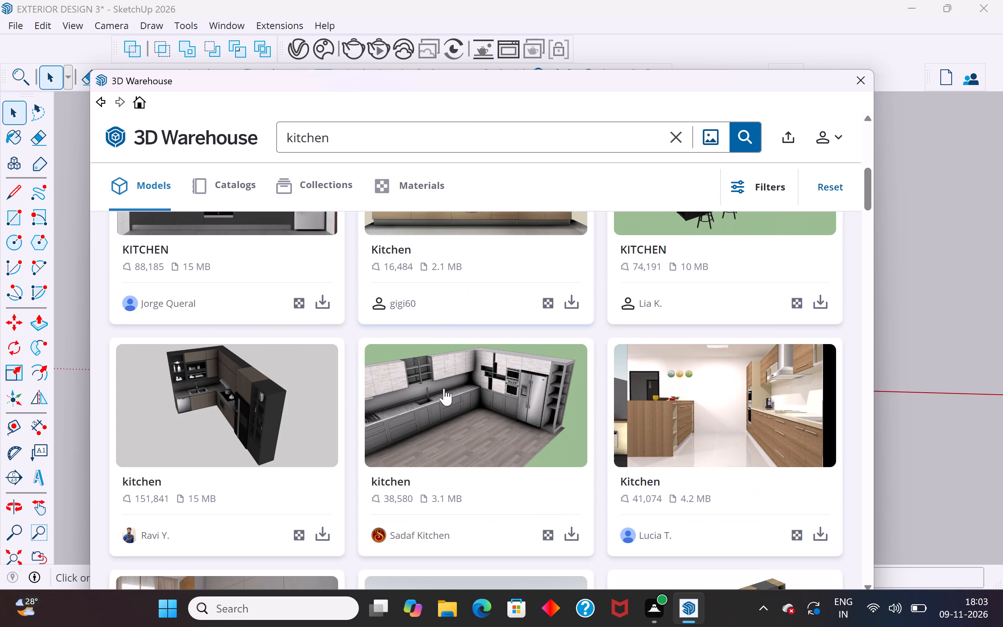
{"action": "scroll", "coordinate": [444, 388], "scroll_direction": "down", "scroll_amount": 3}
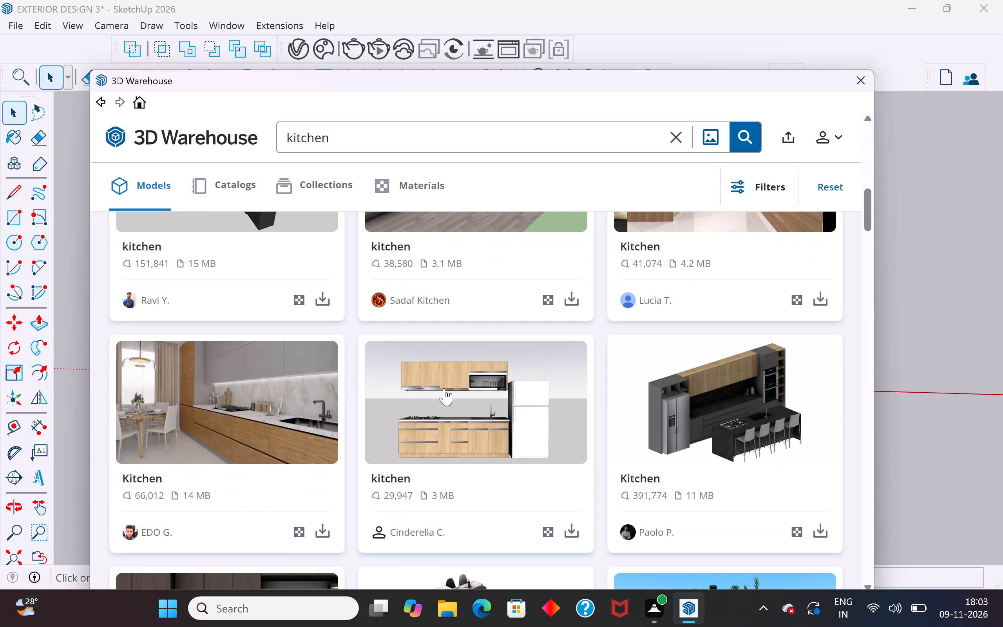
{"action": "scroll", "coordinate": [444, 388], "scroll_direction": "down", "scroll_amount": 3}
{"action": "scroll", "coordinate": [444, 388], "scroll_direction": "up", "scroll_amount": 2}
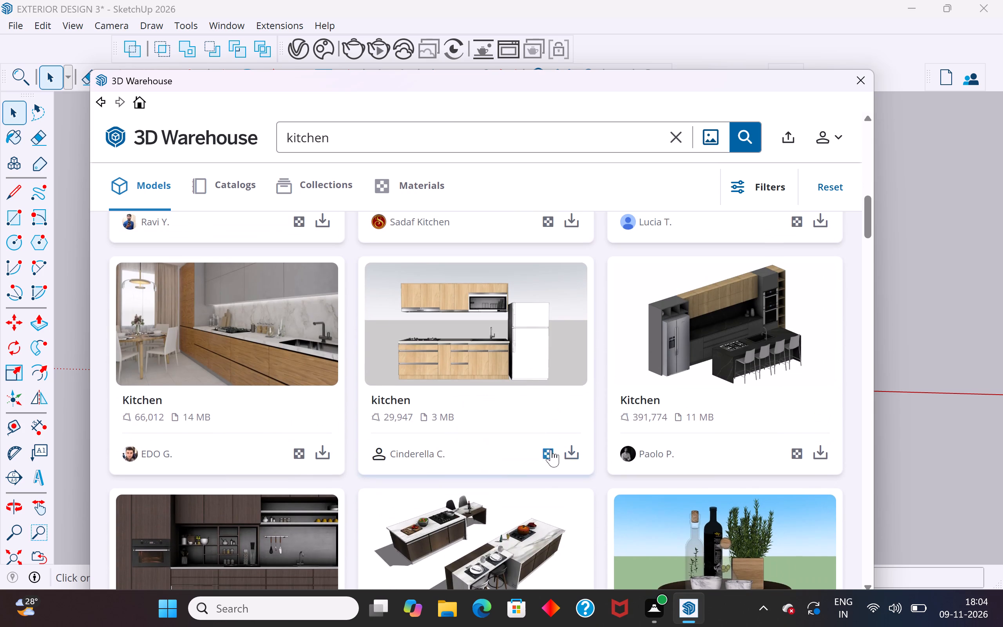
Load the light-wood kitchen with the white refrigerator into the model and place it at the new room's rear floor corner.
{"action": "left_click", "coordinate": [579, 451]}
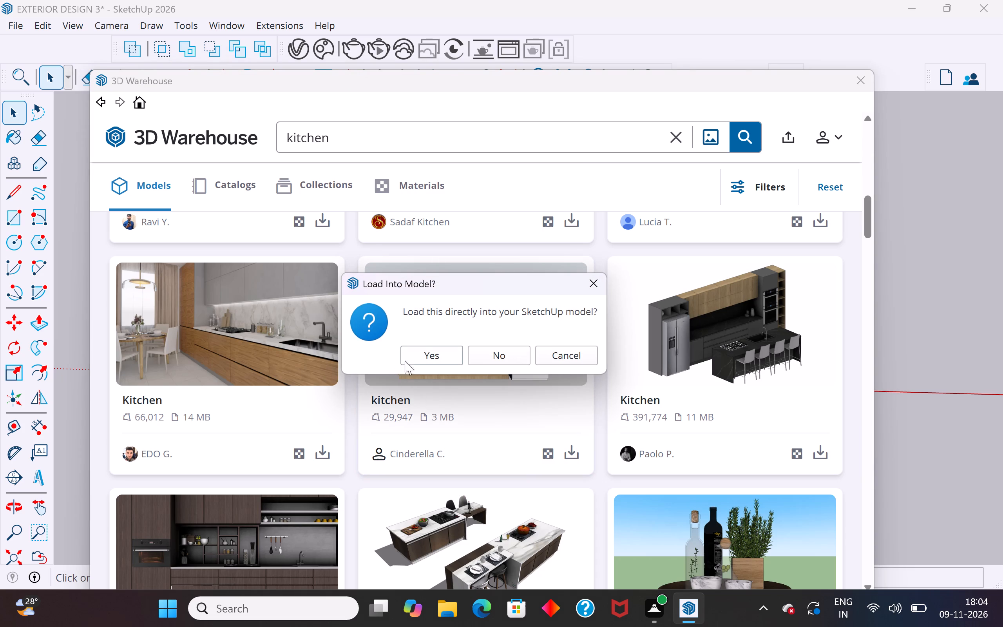
{"action": "left_click", "coordinate": [427, 359]}
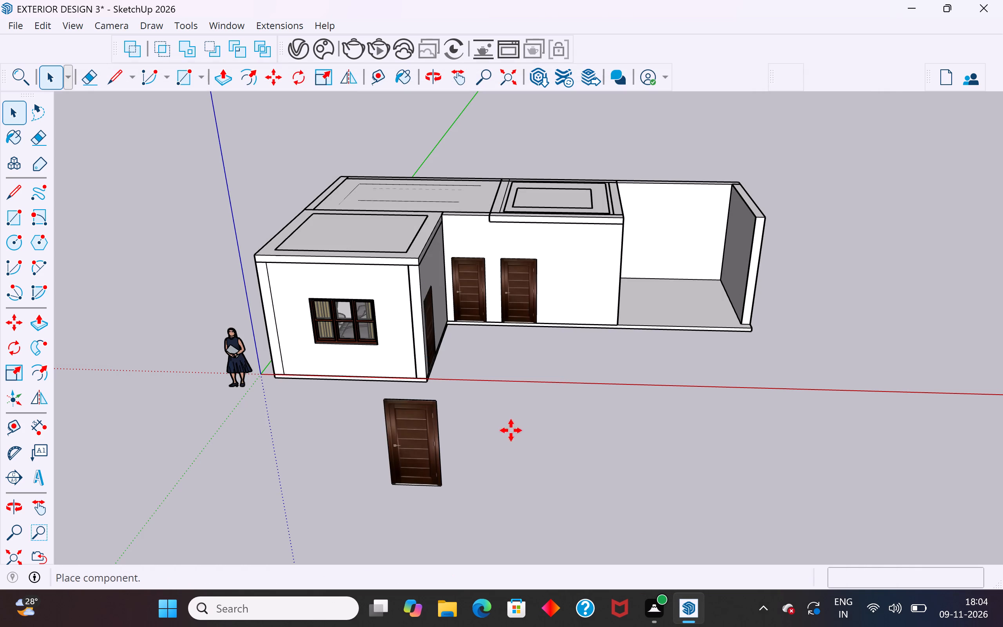
{"action": "scroll", "coordinate": [683, 371], "scroll_direction": "up", "scroll_amount": 5}
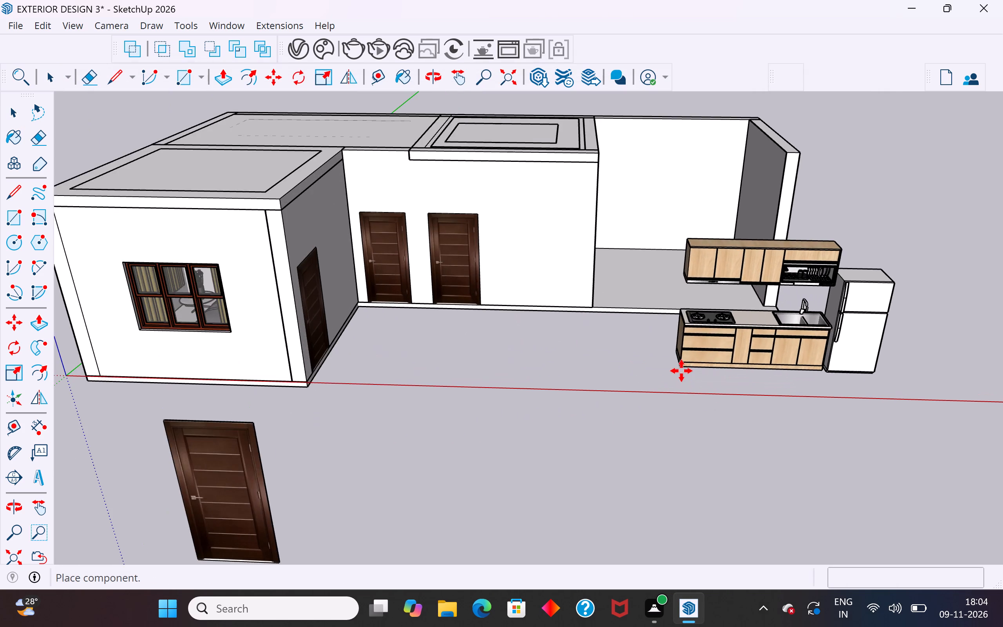
{"action": "middle_click_drag", "start_coordinate": [681, 371], "coordinate": [786, 476]}
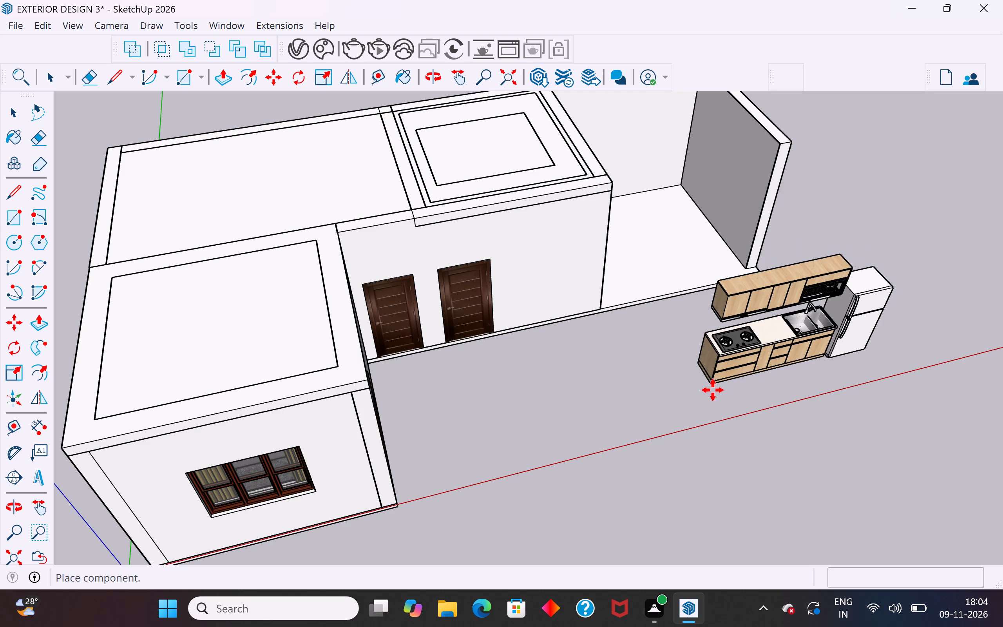
{"action": "middle_click_drag", "start_coordinate": [699, 374], "coordinate": [508, 157]}
{"action": "scroll", "coordinate": [600, 224], "scroll_direction": "up", "scroll_amount": 3}
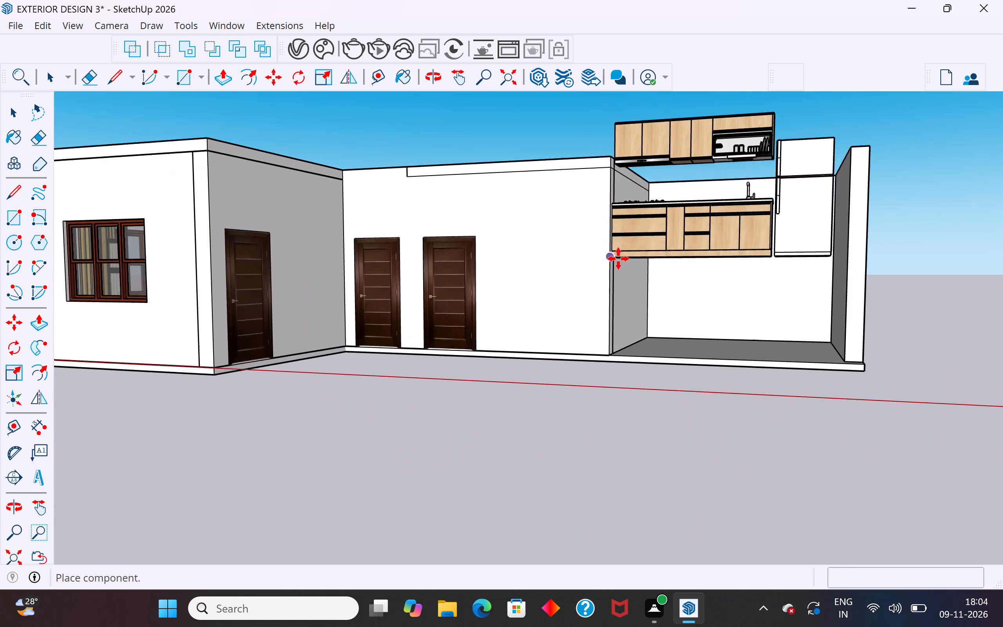
{"action": "scroll", "coordinate": [618, 259], "scroll_direction": "up", "scroll_amount": 2}
{"action": "middle_click_drag", "start_coordinate": [672, 320], "coordinate": [1002, 525]}
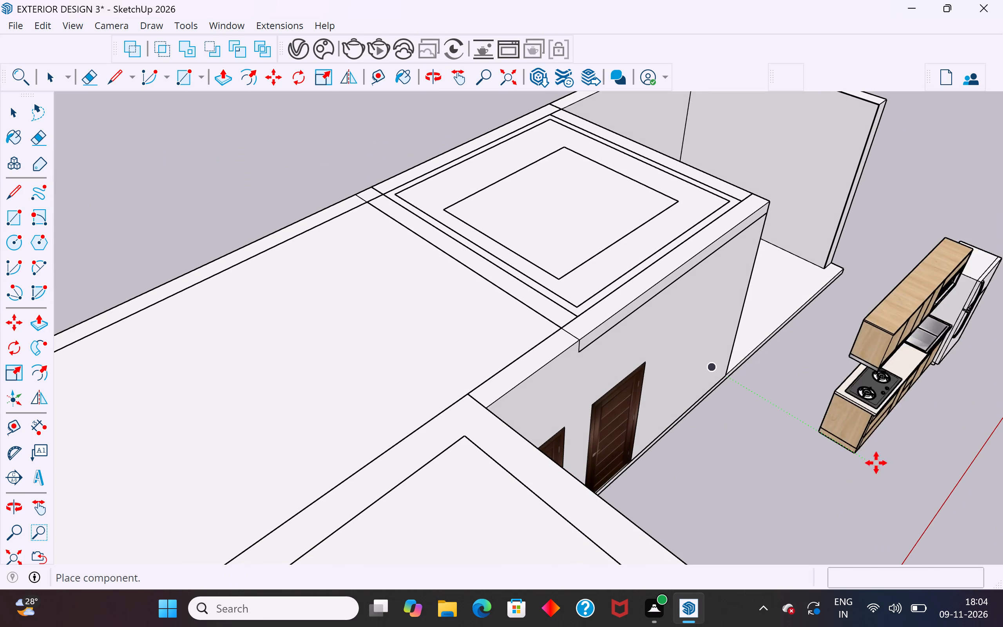
{"action": "middle_click_drag", "start_coordinate": [899, 488], "coordinate": [1002, 456]}
{"action": "middle_click_drag", "start_coordinate": [721, 315], "coordinate": [904, 359]}
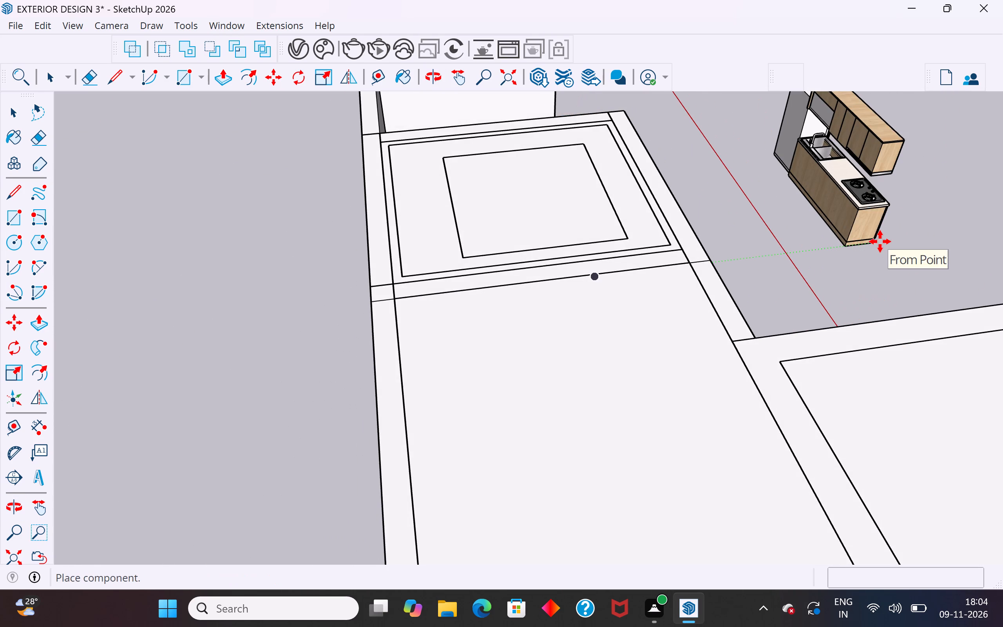
{"action": "middle_click_drag", "start_coordinate": [880, 241], "coordinate": [308, 103]}
{"action": "scroll", "coordinate": [708, 386], "scroll_direction": "up", "scroll_amount": 5}
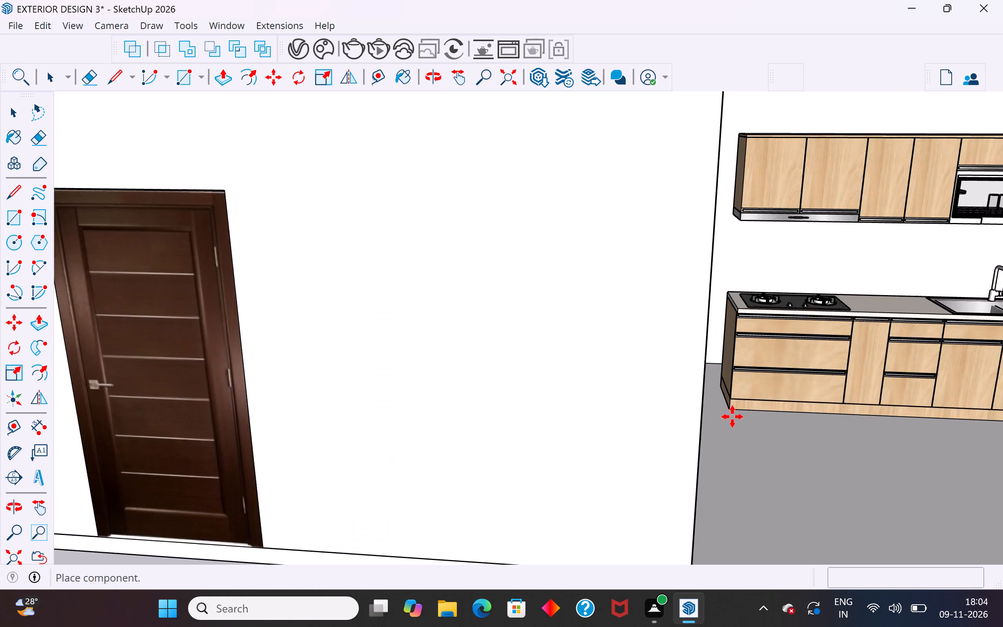
{"action": "scroll", "coordinate": [732, 417], "scroll_direction": "up", "scroll_amount": 3}
{"action": "middle_click_drag", "start_coordinate": [748, 408], "coordinate": [618, 367]}
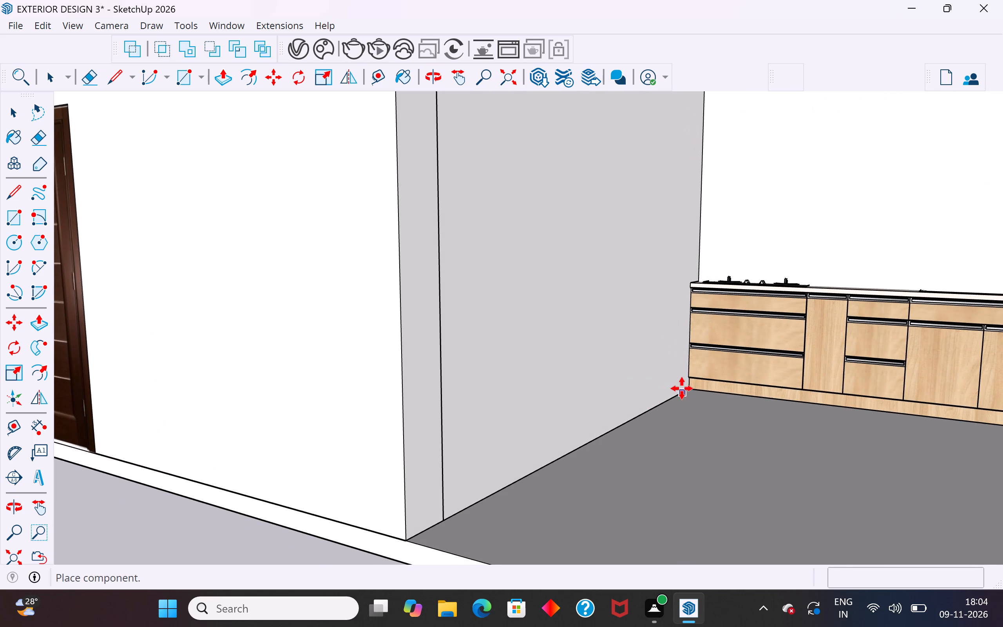
{"action": "left_click", "coordinate": [661, 404]}
Move the kitchen about 2 1/8" so the upper cabinets' back corner fits into the room's wall corner, and deselect it.
{"action": "scroll", "coordinate": [612, 369], "scroll_direction": "down", "scroll_amount": 10}
{"action": "middle_click_drag", "start_coordinate": [677, 400], "coordinate": [762, 547]}
{"action": "middle_click_drag", "start_coordinate": [843, 334], "coordinate": [813, 280]}
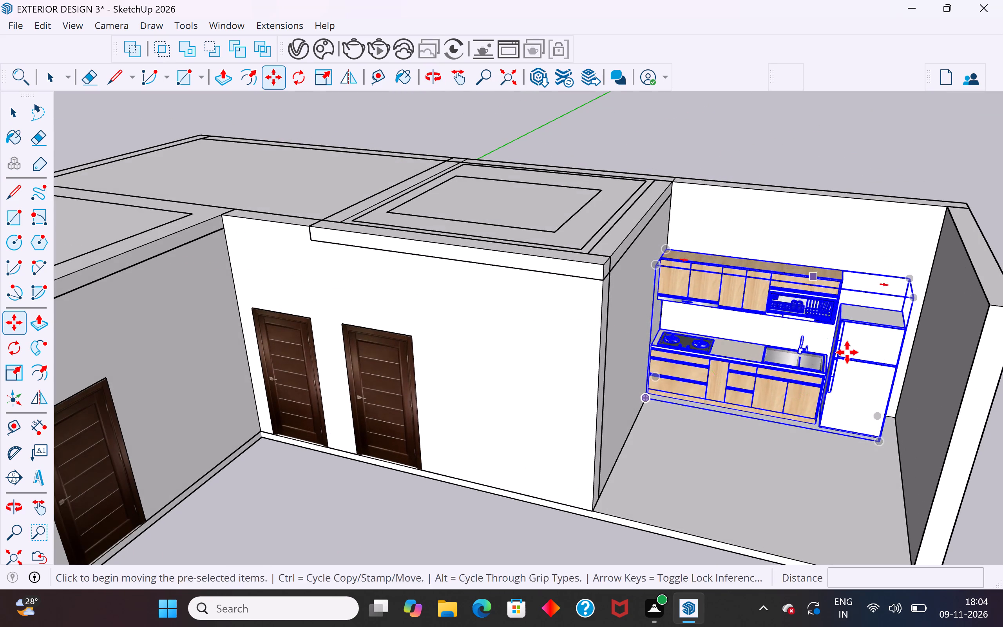
{"action": "middle_click_drag", "start_coordinate": [876, 402], "coordinate": [847, 444]}
{"action": "scroll", "coordinate": [911, 363], "scroll_direction": "up", "scroll_amount": 5}
{"action": "middle_click_drag", "start_coordinate": [918, 346], "coordinate": [778, 505]}
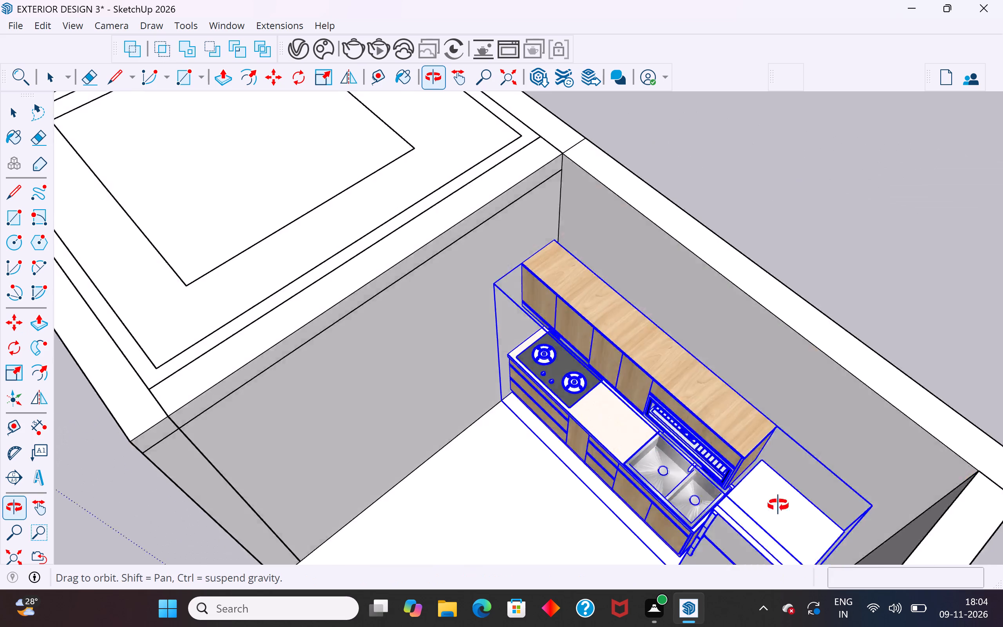
{"action": "middle_click_drag", "start_coordinate": [778, 505], "coordinate": [528, 446]}
{"action": "middle_click_drag", "start_coordinate": [558, 458], "coordinate": [720, 435]}
{"action": "scroll", "coordinate": [601, 224], "scroll_direction": "up", "scroll_amount": 11}
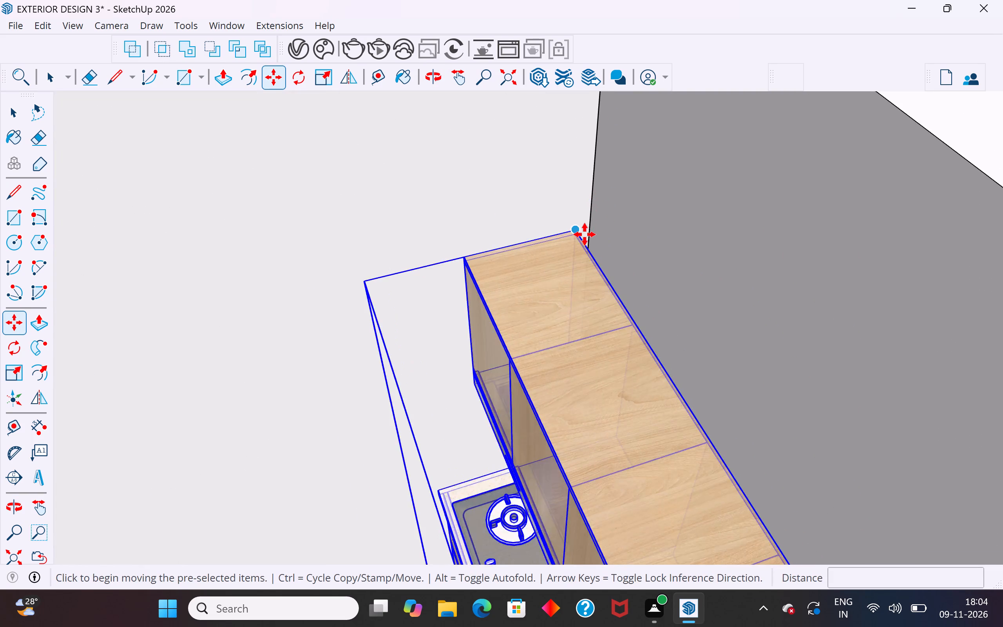
{"action": "scroll", "coordinate": [585, 234], "scroll_direction": "up", "scroll_amount": 2}
{"action": "left_click", "coordinate": [573, 227]}
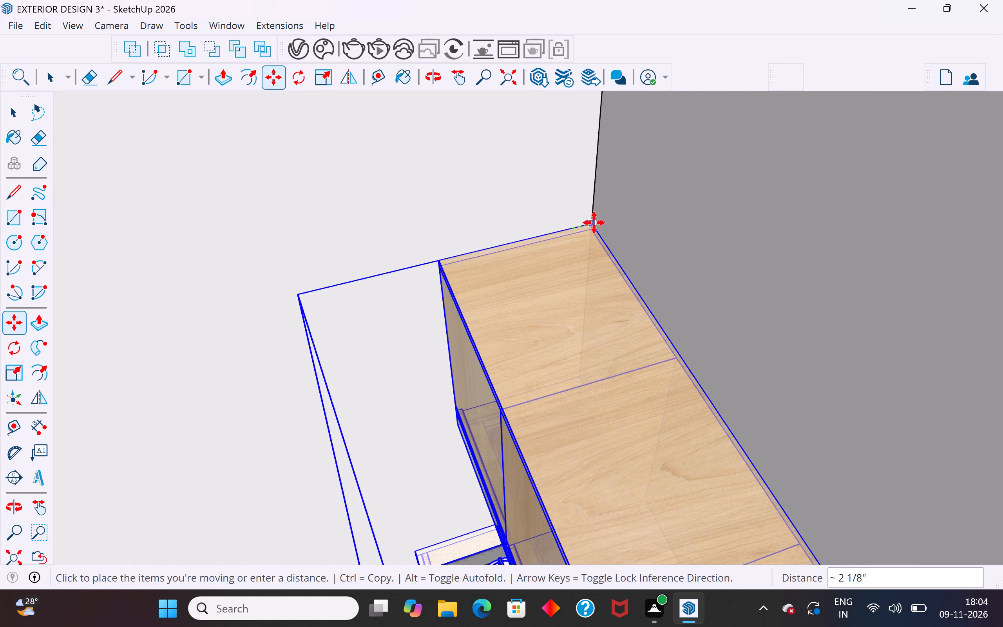
{"action": "left_click", "coordinate": [592, 219]}
{"action": "scroll", "coordinate": [659, 309], "scroll_direction": "down", "scroll_amount": 18}
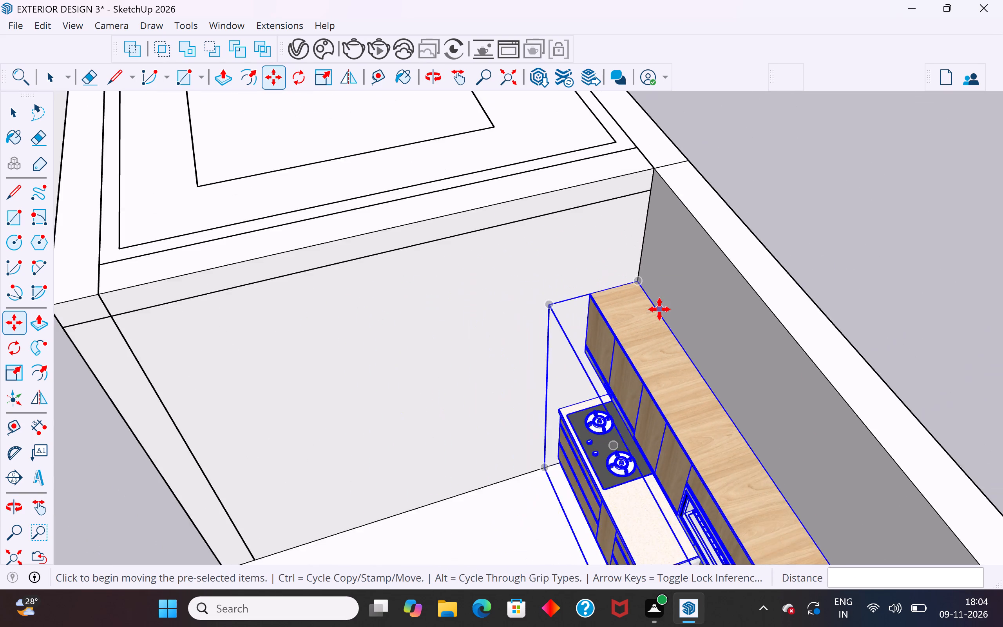
{"action": "scroll", "coordinate": [659, 309], "scroll_direction": "down", "scroll_amount": 7}
{"action": "left_click", "coordinate": [14, 111]}
{"action": "left_click", "coordinate": [205, 397]}
Examine how the placed kitchen fits between the new room's side walls.
{"action": "middle_click_drag", "start_coordinate": [321, 466], "coordinate": [660, 385]}
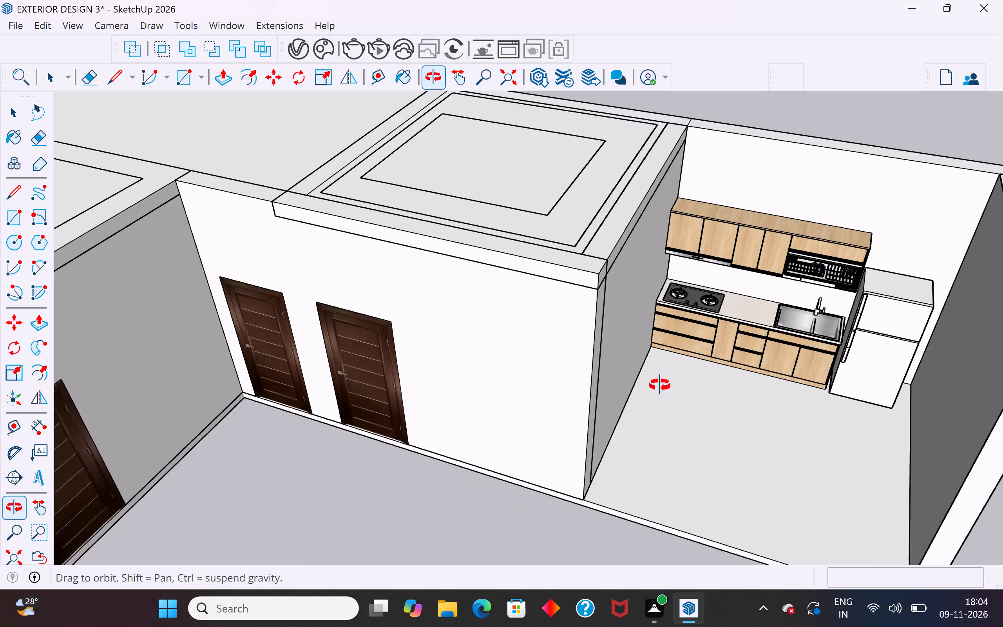
{"action": "middle_click_drag", "start_coordinate": [660, 385], "coordinate": [685, 371]}
{"action": "scroll", "coordinate": [530, 377], "scroll_direction": "down", "scroll_amount": 5}
{"action": "middle_click_drag", "start_coordinate": [639, 407], "coordinate": [603, 378]}
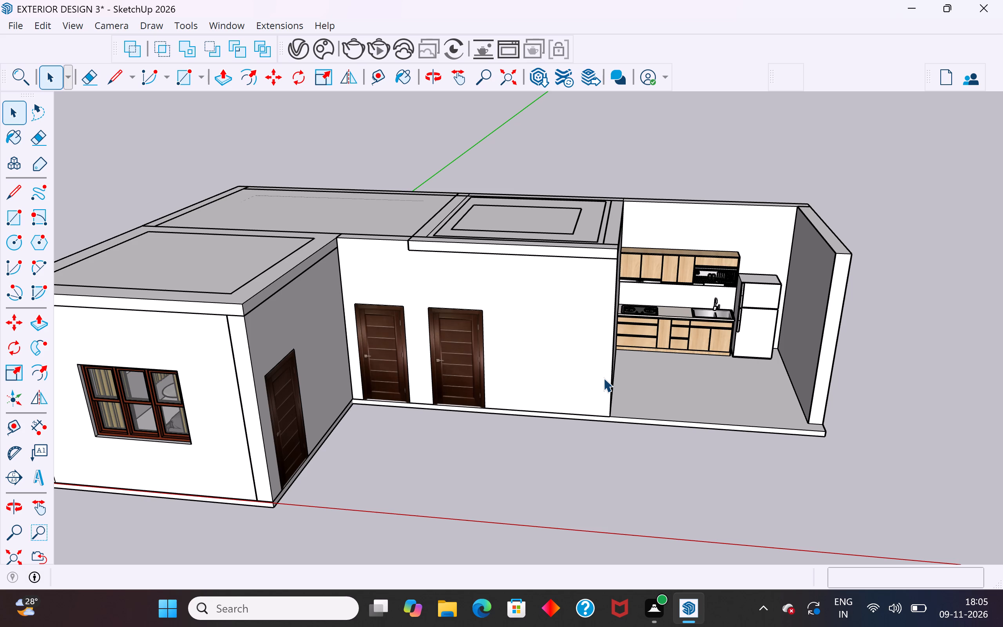
{"action": "scroll", "coordinate": [769, 356], "scroll_direction": "up", "scroll_amount": 4}
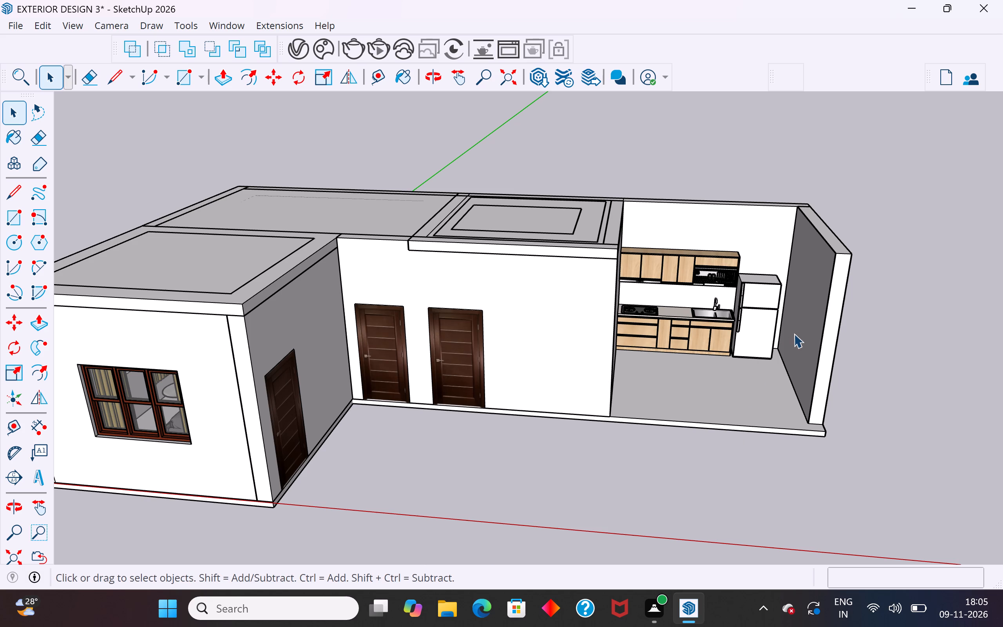
{"action": "scroll", "coordinate": [804, 317], "scroll_direction": "up", "scroll_amount": 9}
{"action": "middle_click_drag", "start_coordinate": [810, 326], "coordinate": [862, 273]}
{"action": "scroll", "coordinate": [836, 311], "scroll_direction": "up", "scroll_amount": 1}
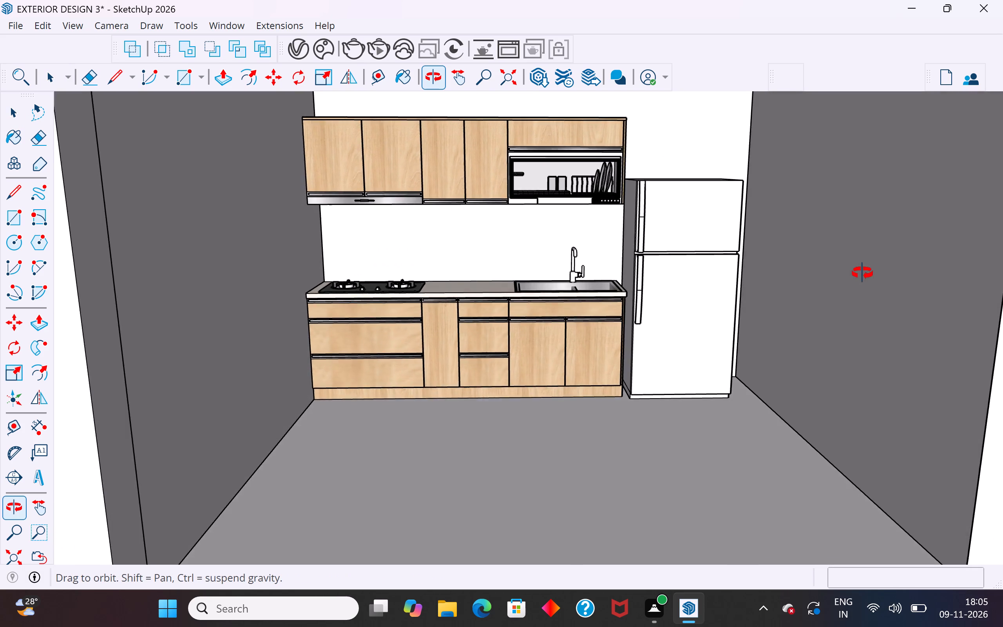
{"action": "middle_click_drag", "start_coordinate": [862, 273], "coordinate": [847, 264]}
Move the kitchen about 2 1/4" so the refrigerator's rear bottom corner meets the floor's edge at the back wall.
{"action": "left_click", "coordinate": [827, 287]}
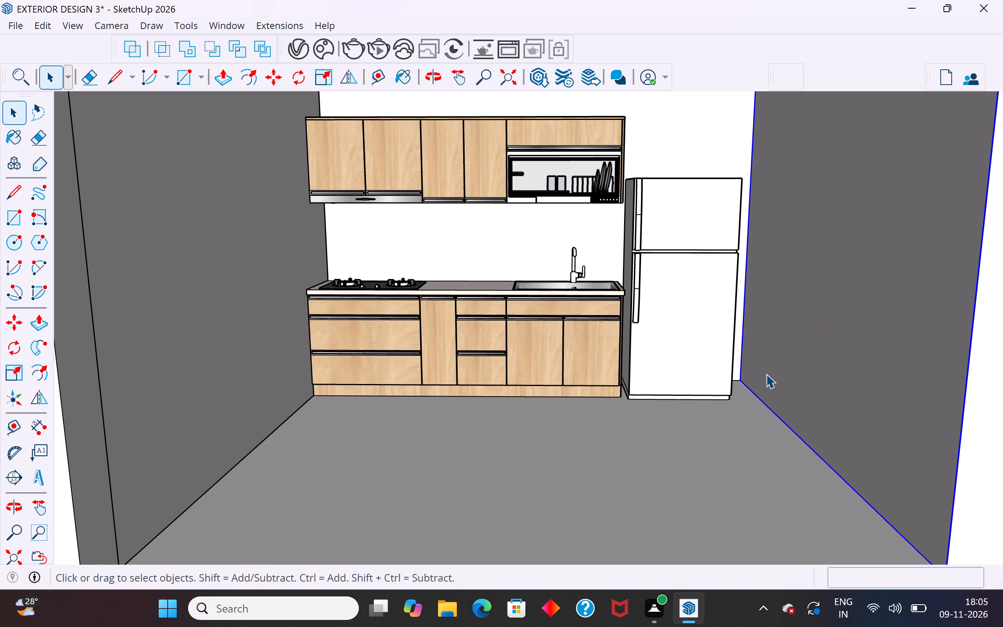
{"action": "middle_click_drag", "start_coordinate": [766, 374], "coordinate": [518, 389]}
{"action": "scroll", "coordinate": [788, 428], "scroll_direction": "up", "scroll_amount": 4}
{"action": "middle_click_drag", "start_coordinate": [781, 439], "coordinate": [791, 442]}
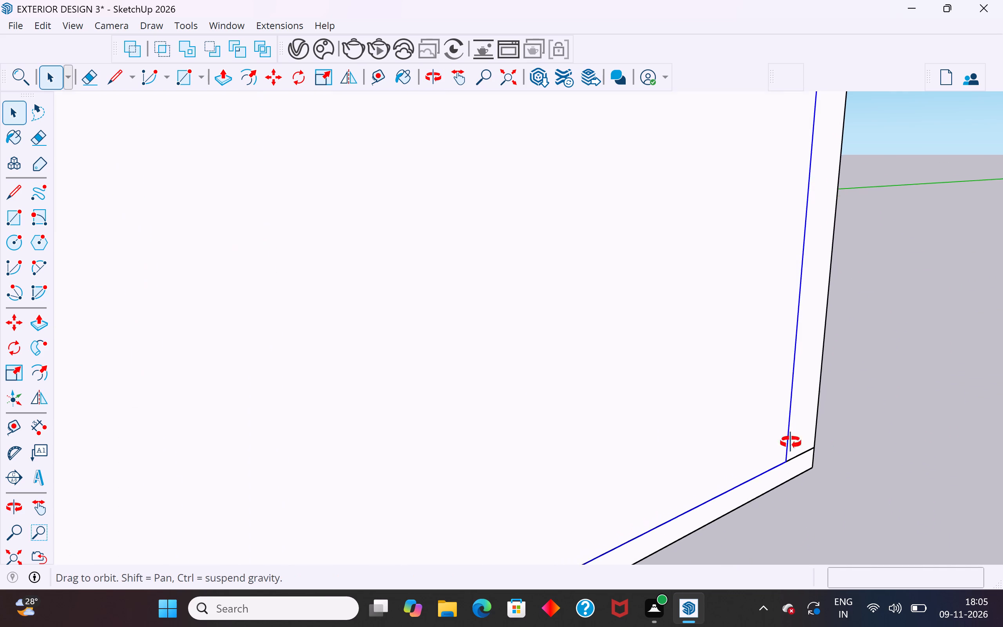
{"action": "middle_click_drag", "start_coordinate": [791, 442], "coordinate": [890, 464]}
{"action": "scroll", "coordinate": [889, 464], "scroll_direction": "up", "scroll_amount": 1}
{"action": "scroll", "coordinate": [515, 402], "scroll_direction": "up", "scroll_amount": 2}
{"action": "scroll", "coordinate": [688, 386], "scroll_direction": "up", "scroll_amount": 1}
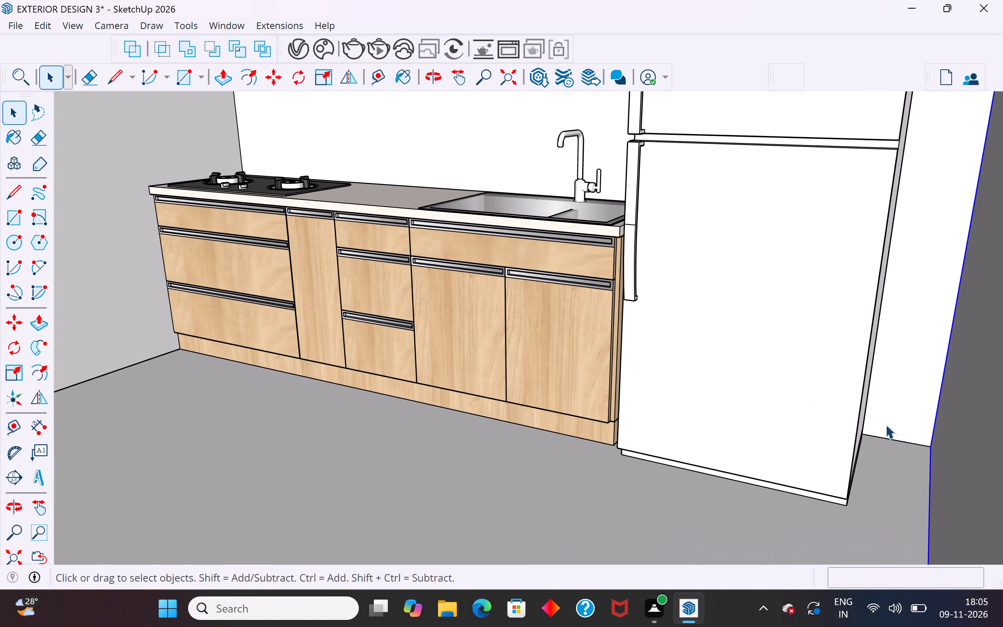
{"action": "middle_click_drag", "start_coordinate": [894, 419], "coordinate": [910, 405]}
{"action": "scroll", "coordinate": [926, 425], "scroll_direction": "up", "scroll_amount": 13}
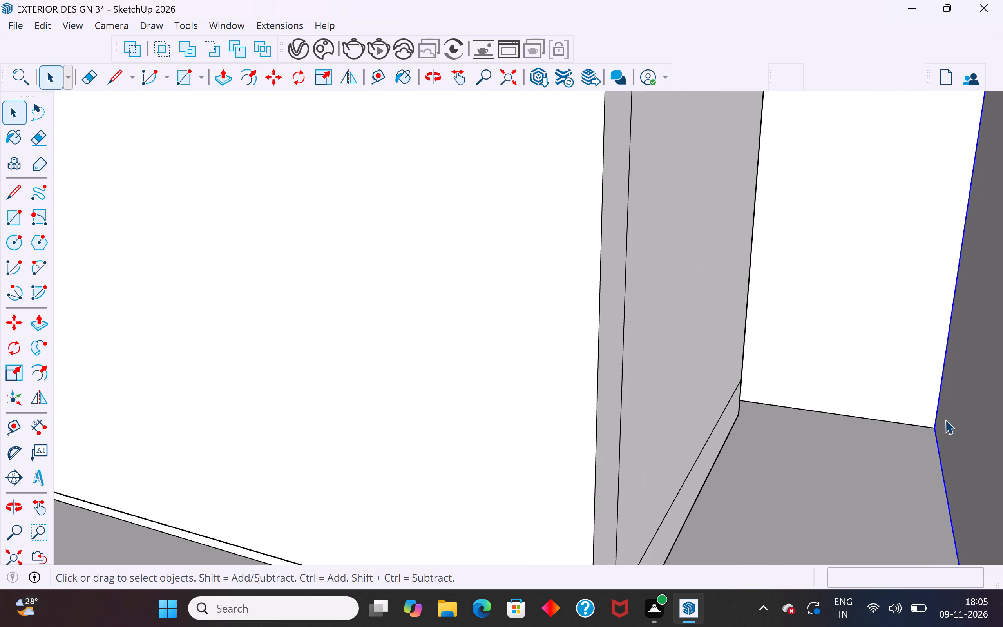
{"action": "left_click", "coordinate": [679, 395]}
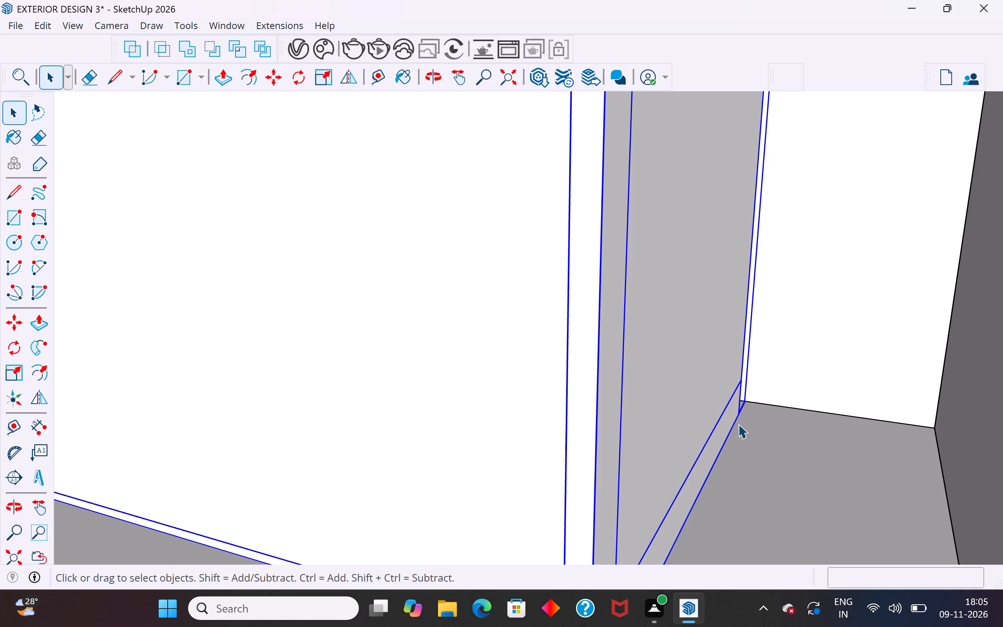
{"action": "key", "text": "m"}
{"action": "left_click", "coordinate": [740, 413]}
{"action": "left_click", "coordinate": [751, 397]}
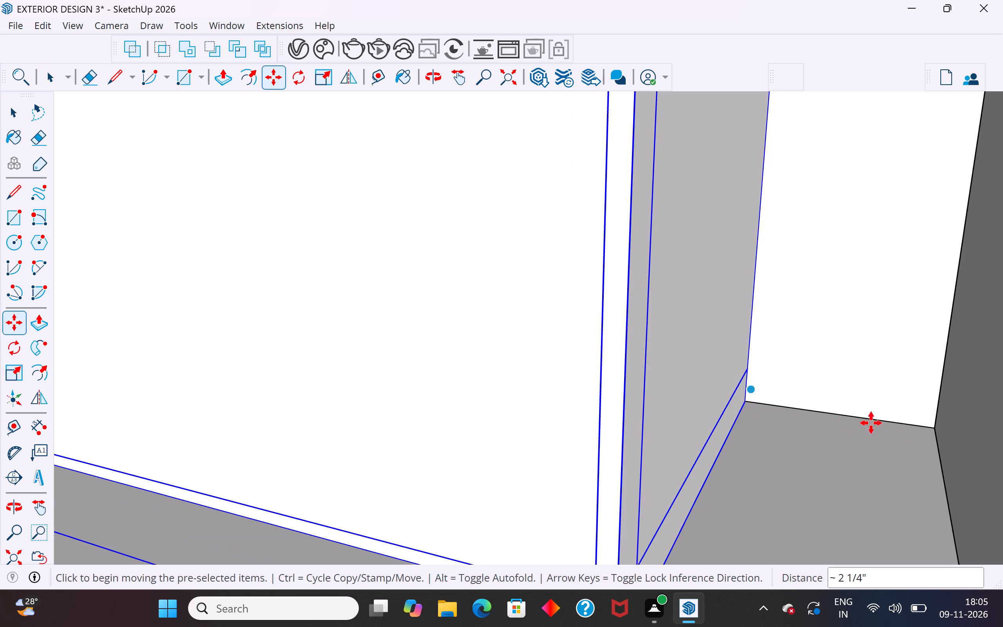
Move the outer side wall inward so its inner rear corner meets the refrigerator's back corner, and clear the selection.
{"action": "left_click", "coordinate": [11, 107]}
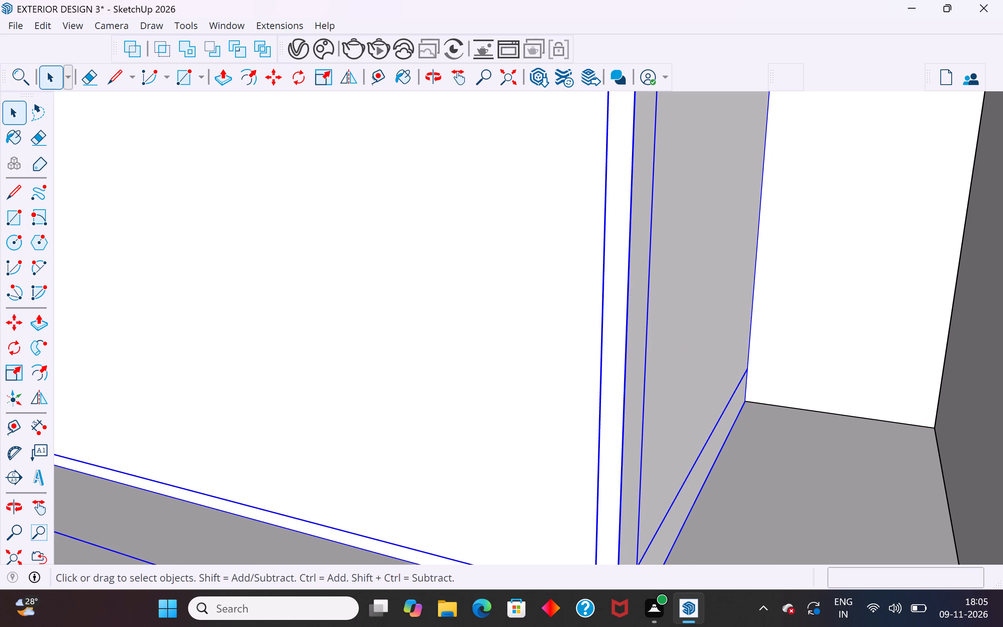
{"action": "left_click", "coordinate": [948, 439]}
{"action": "key", "text": "m"}
{"action": "left_click", "coordinate": [936, 424]}
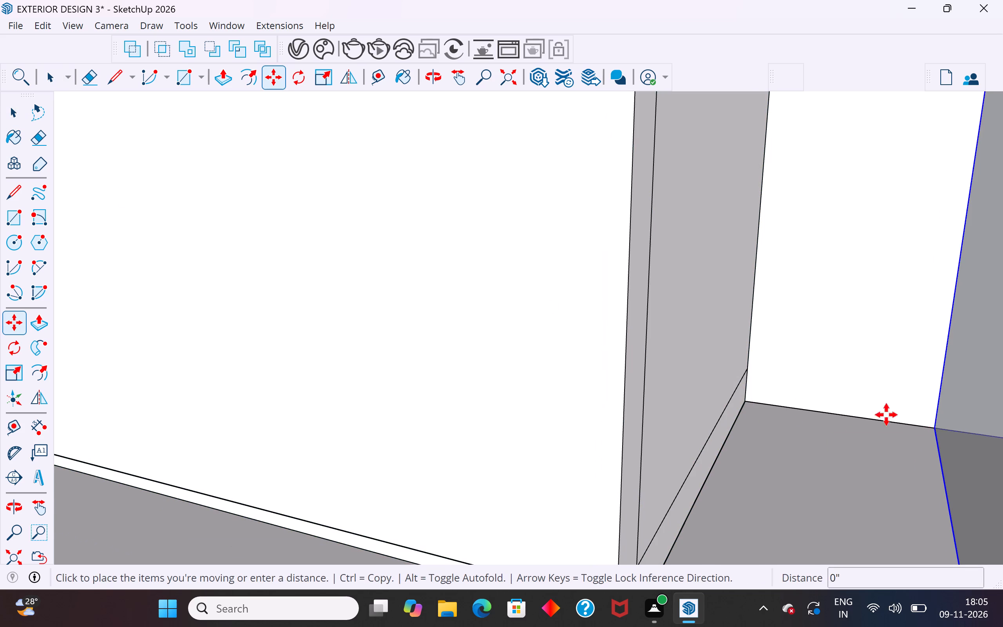
{"action": "left_click", "coordinate": [740, 400]}
{"action": "scroll", "coordinate": [708, 415], "scroll_direction": "down", "scroll_amount": 10}
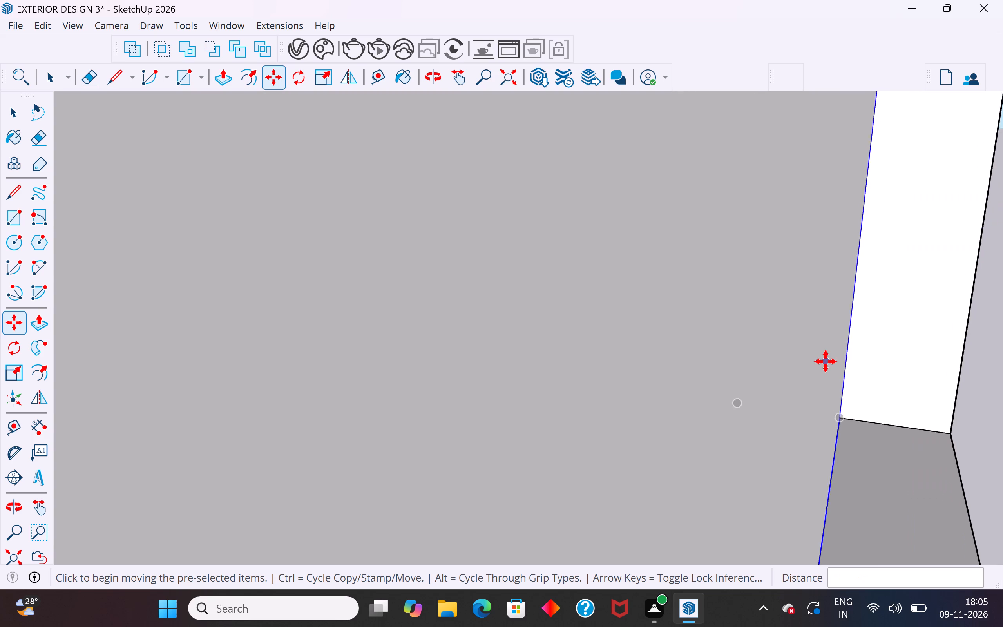
{"action": "scroll", "coordinate": [826, 361], "scroll_direction": "down", "scroll_amount": 20}
{"action": "scroll", "coordinate": [826, 361], "scroll_direction": "down", "scroll_amount": 13}
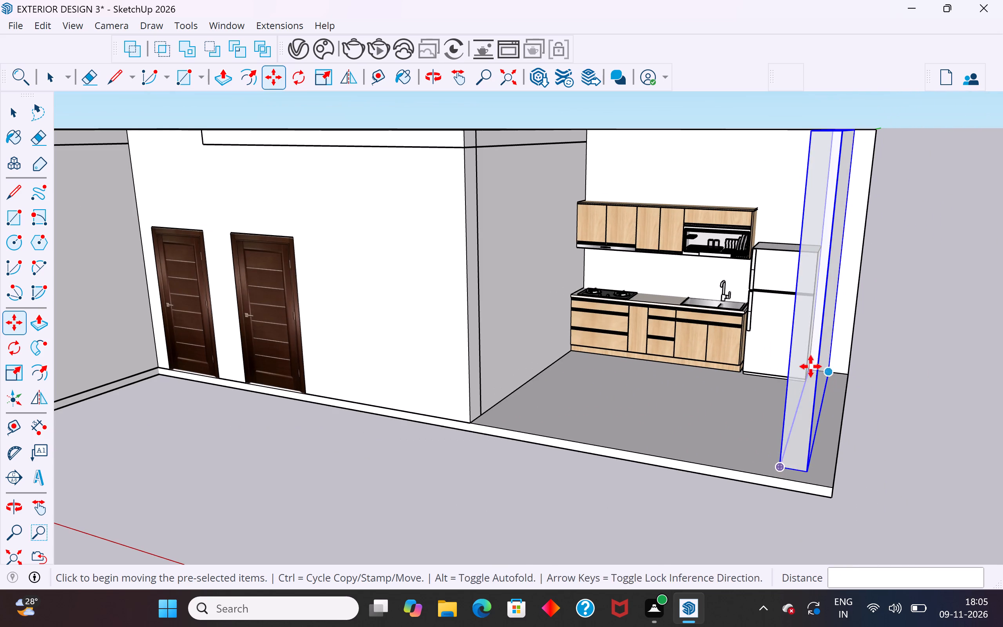
{"action": "left_click", "coordinate": [11, 120]}
{"action": "left_click", "coordinate": [63, 234]}
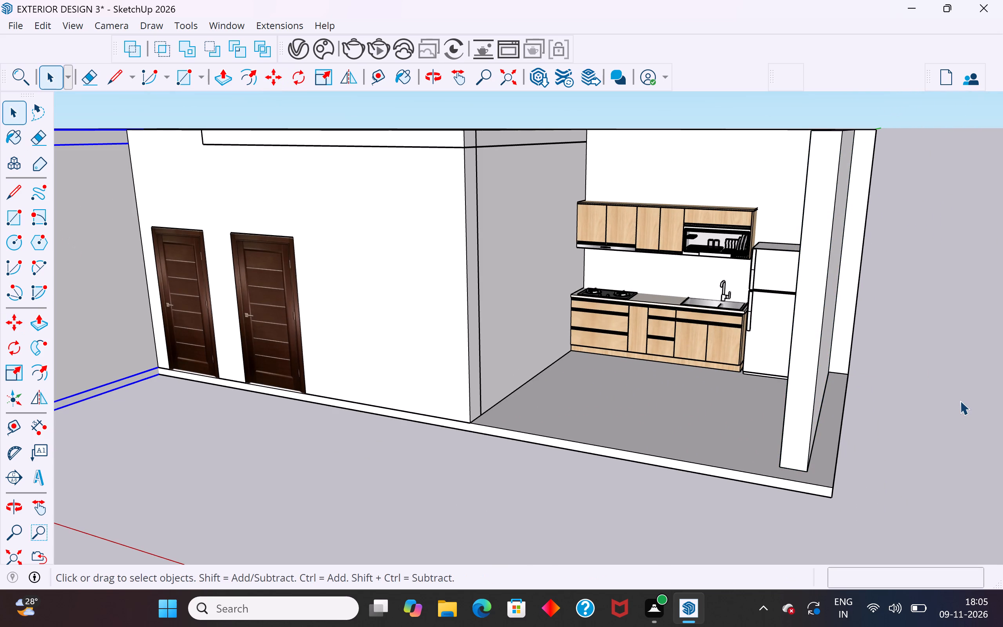
{"action": "left_click", "coordinate": [960, 400]}
Open the kitchen room's floor slab for editing and select its end face outside the outer side wall.
{"action": "middle_click_drag", "start_coordinate": [760, 379], "coordinate": [748, 443]}
{"action": "scroll", "coordinate": [809, 443], "scroll_direction": "up", "scroll_amount": 1}
{"action": "middle_click_drag", "start_coordinate": [820, 440], "coordinate": [722, 344]}
{"action": "scroll", "coordinate": [769, 433], "scroll_direction": "up", "scroll_amount": 2}
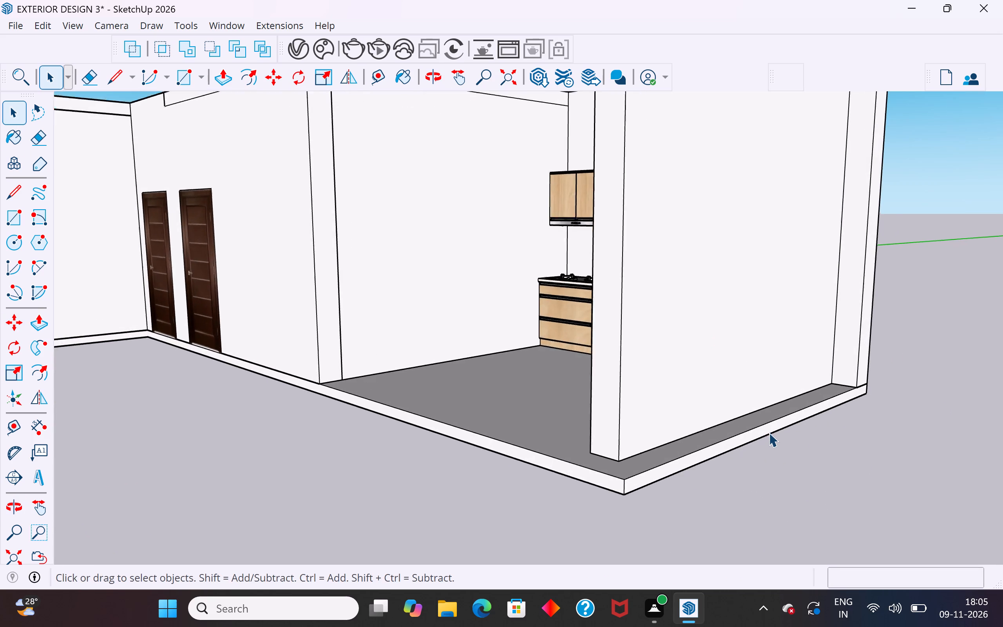
{"action": "scroll", "coordinate": [769, 433], "scroll_direction": "up", "scroll_amount": 2}
{"action": "left_click", "coordinate": [775, 422]}
{"action": "double_click", "coordinate": [782, 422]}
{"action": "left_click", "coordinate": [788, 417]}
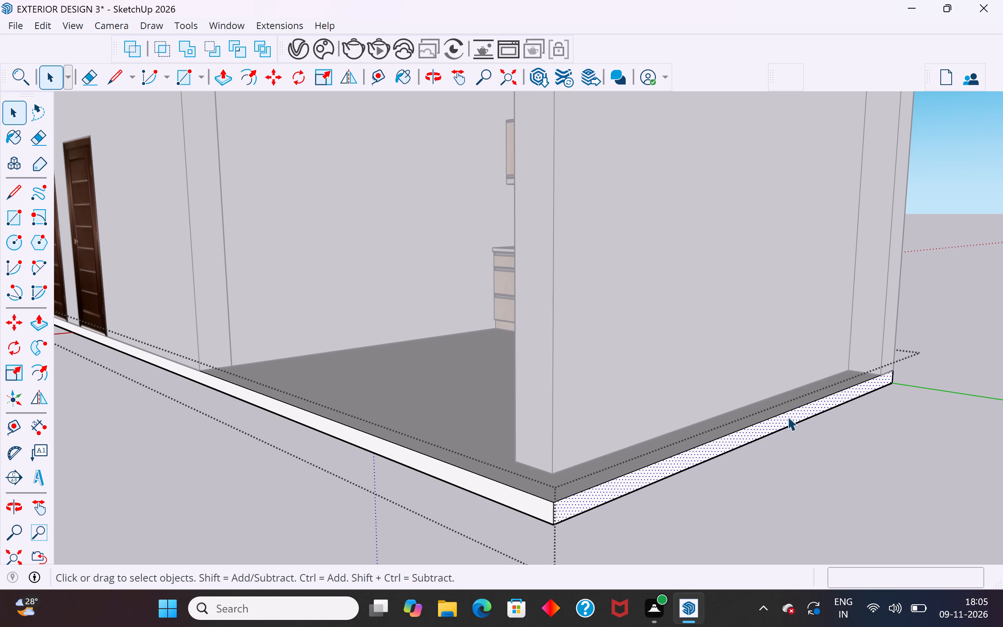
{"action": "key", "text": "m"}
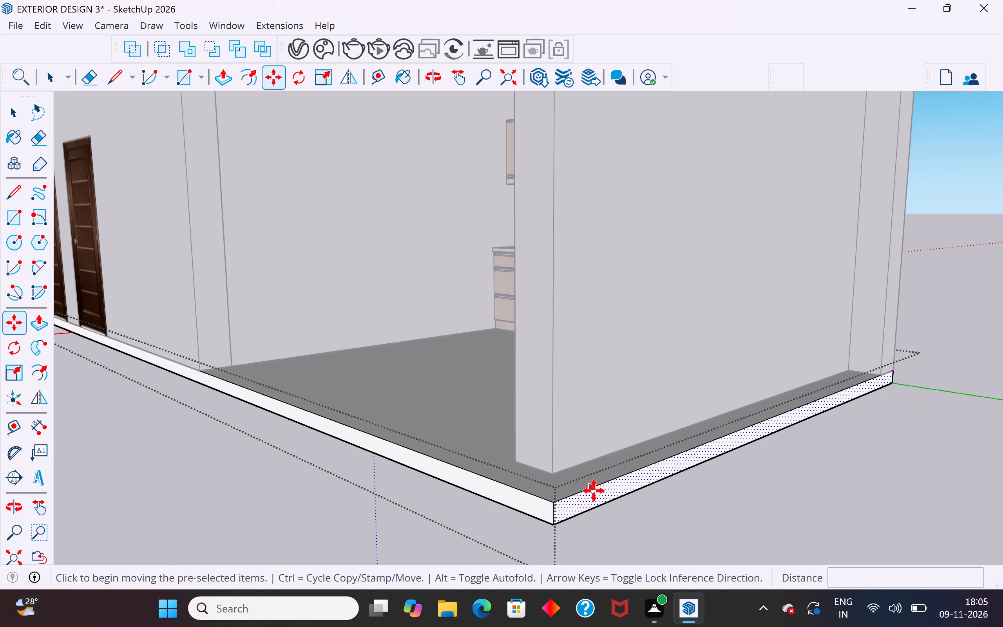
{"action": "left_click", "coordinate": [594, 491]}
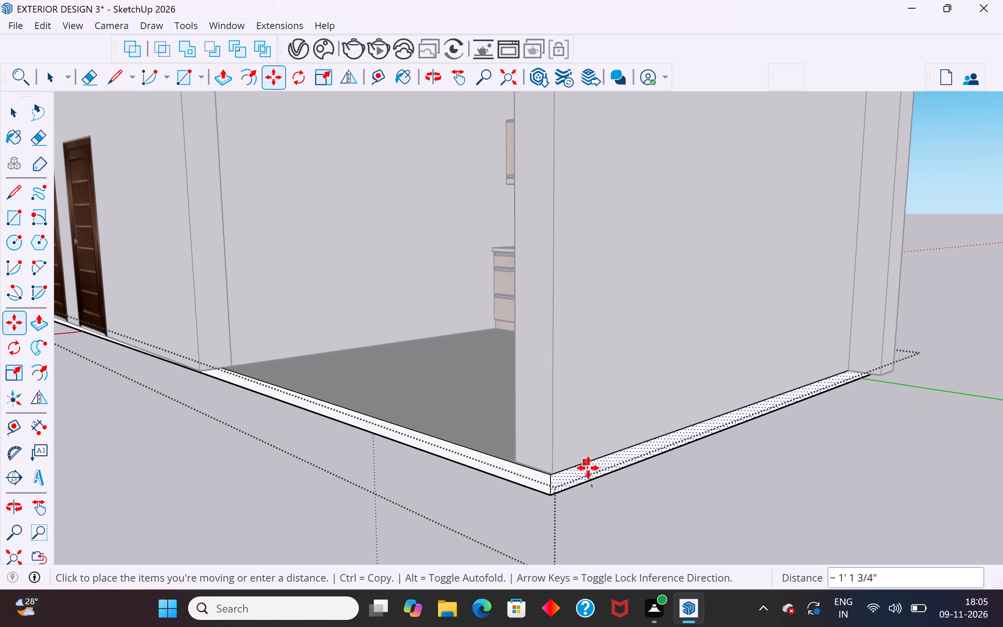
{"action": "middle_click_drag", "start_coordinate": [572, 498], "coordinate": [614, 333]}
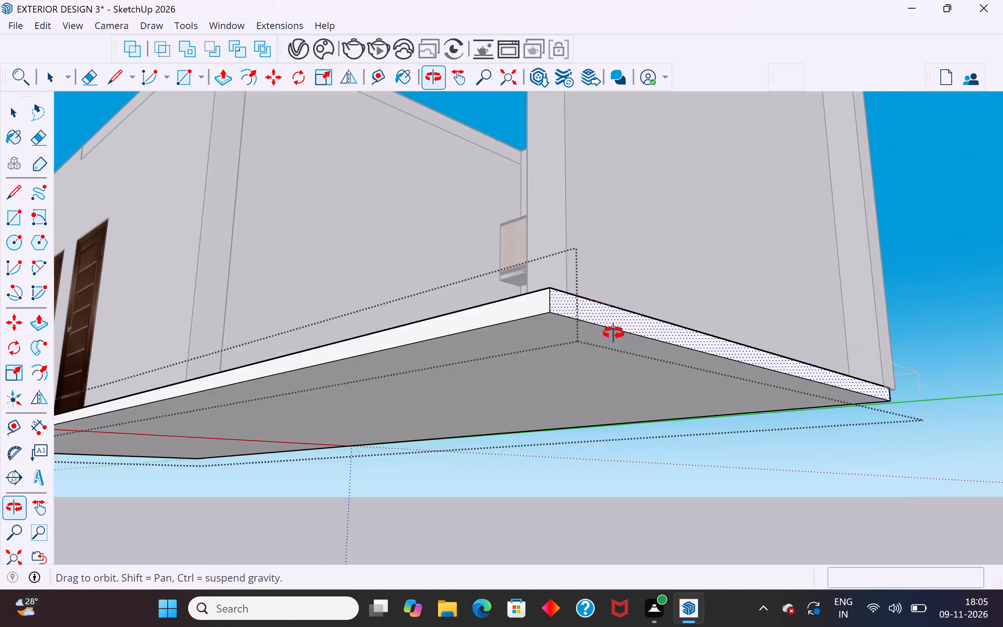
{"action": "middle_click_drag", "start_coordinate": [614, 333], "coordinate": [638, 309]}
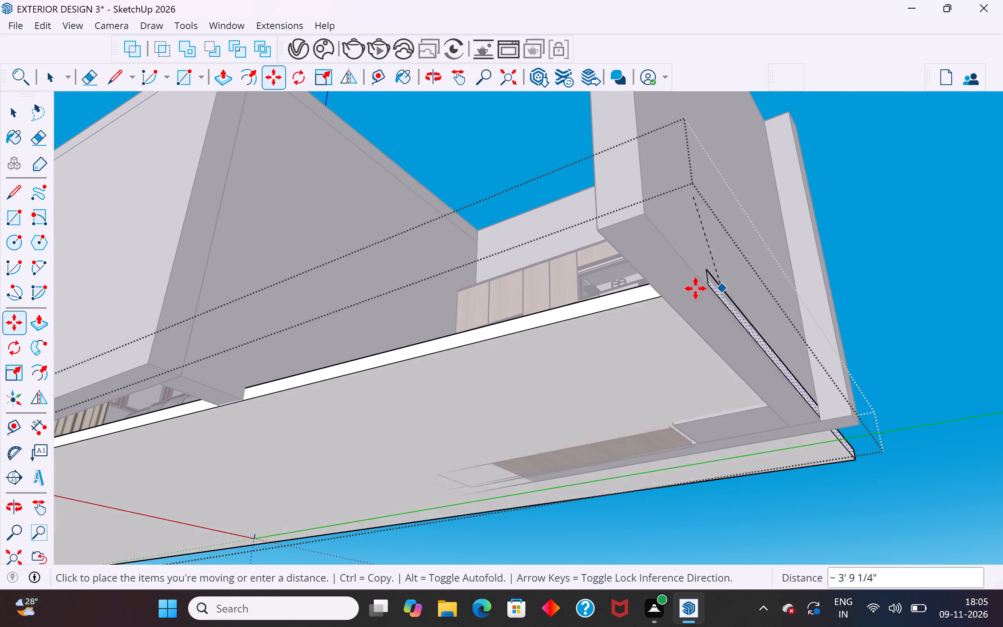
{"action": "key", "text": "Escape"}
Push the floor slab's selected end face inward about 9 3/4" so it meets the outer side wall, and leave the slab.
{"action": "middle_click_drag", "start_coordinate": [719, 289], "coordinate": [786, 376]}
{"action": "scroll", "coordinate": [786, 376], "scroll_direction": "down", "scroll_amount": 4}
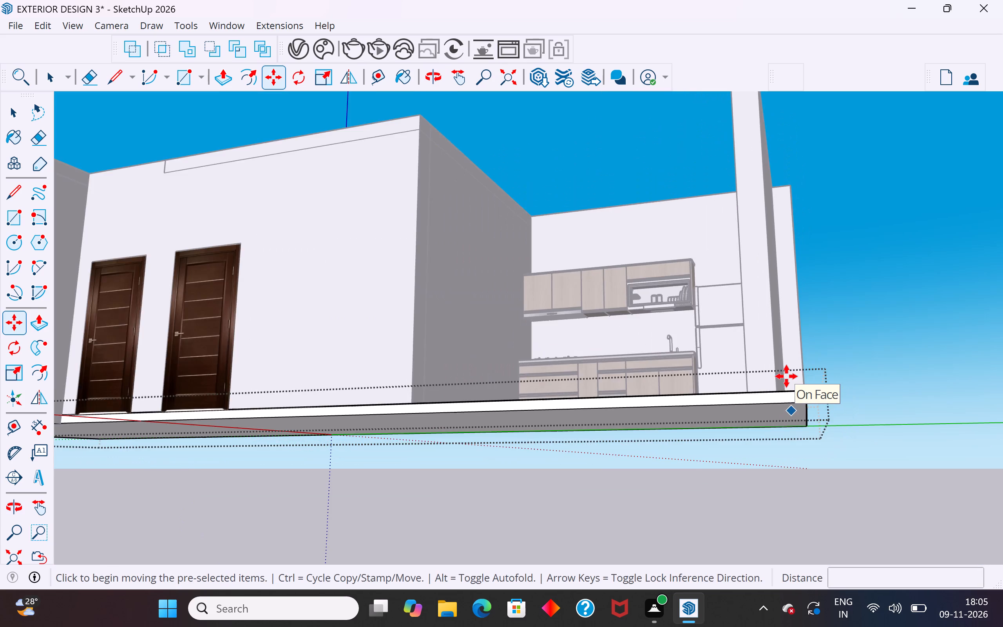
{"action": "scroll", "coordinate": [786, 376], "scroll_direction": "down", "scroll_amount": 3}
{"action": "left_click", "coordinate": [39, 319]}
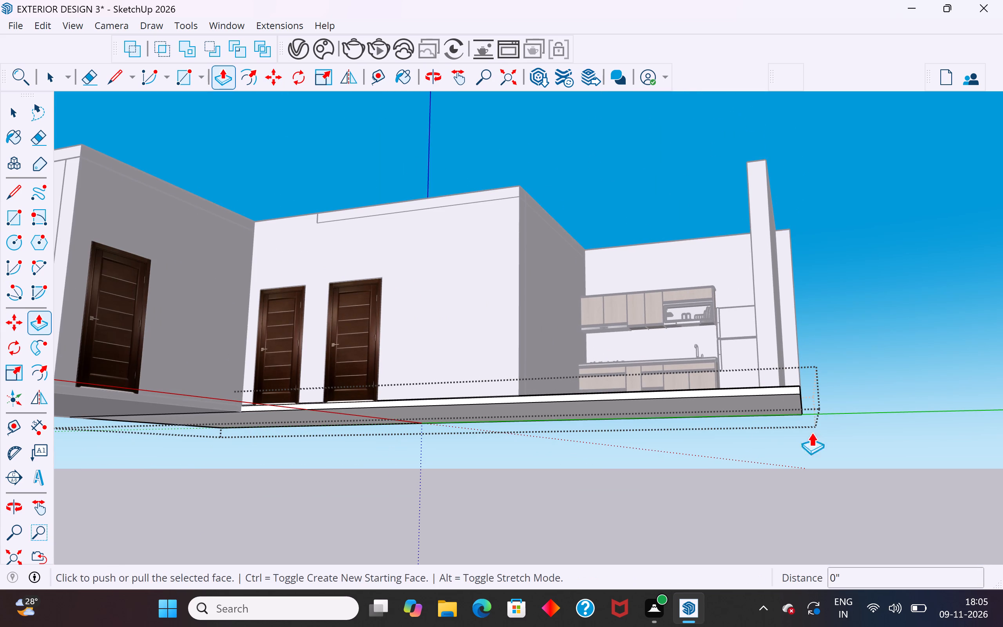
{"action": "scroll", "coordinate": [900, 422], "scroll_direction": "up", "scroll_amount": 4}
{"action": "middle_click_drag", "start_coordinate": [775, 406], "coordinate": [701, 462]}
{"action": "scroll", "coordinate": [686, 455], "scroll_direction": "up", "scroll_amount": 5}
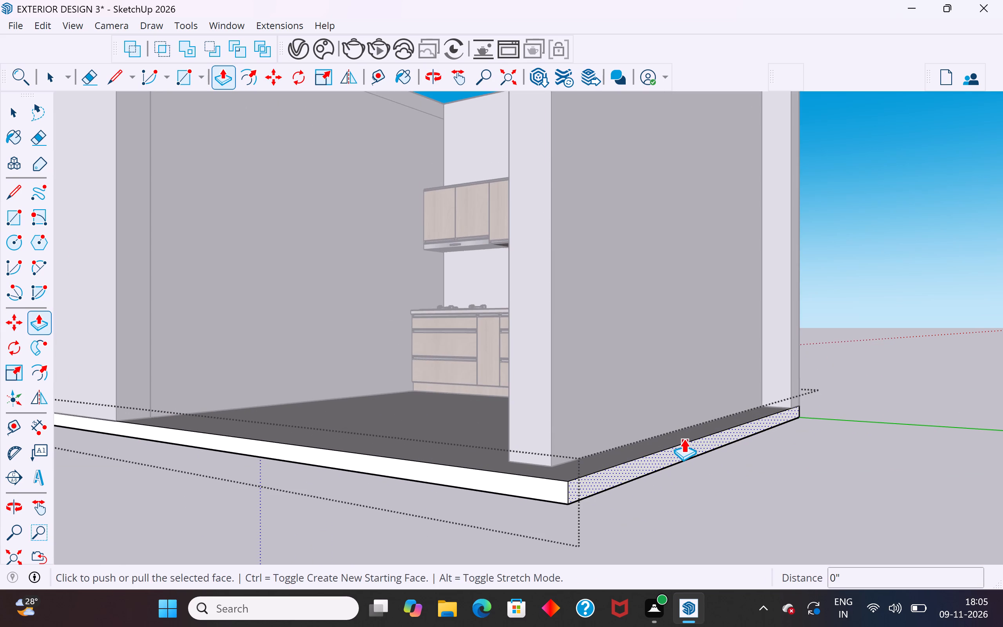
{"action": "left_click", "coordinate": [684, 439]}
{"action": "left_click", "coordinate": [660, 427]}
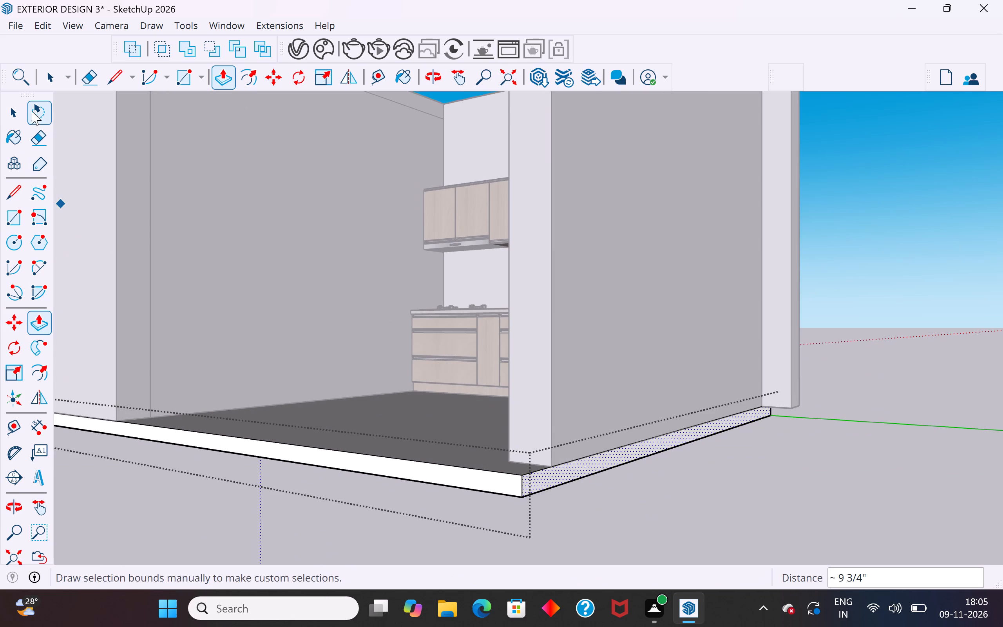
{"action": "left_click", "coordinate": [21, 115]}
{"action": "left_click", "coordinate": [221, 466]}
{"action": "scroll", "coordinate": [325, 504], "scroll_direction": "down", "scroll_amount": 12}
{"action": "left_click", "coordinate": [579, 516]}
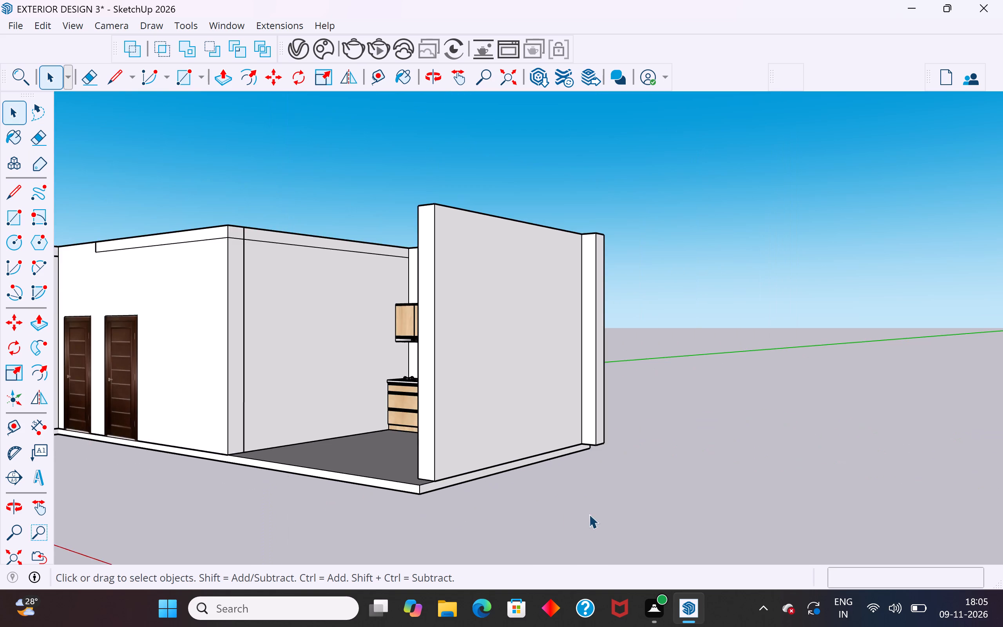
Push the projecting end face of the kitchen's back wall inward about 9 3/4", level with the outer side wall, and leave the wall group.
{"action": "middle_click_drag", "start_coordinate": [674, 508], "coordinate": [161, 540]}
{"action": "scroll", "coordinate": [342, 413], "scroll_direction": "up", "scroll_amount": 9}
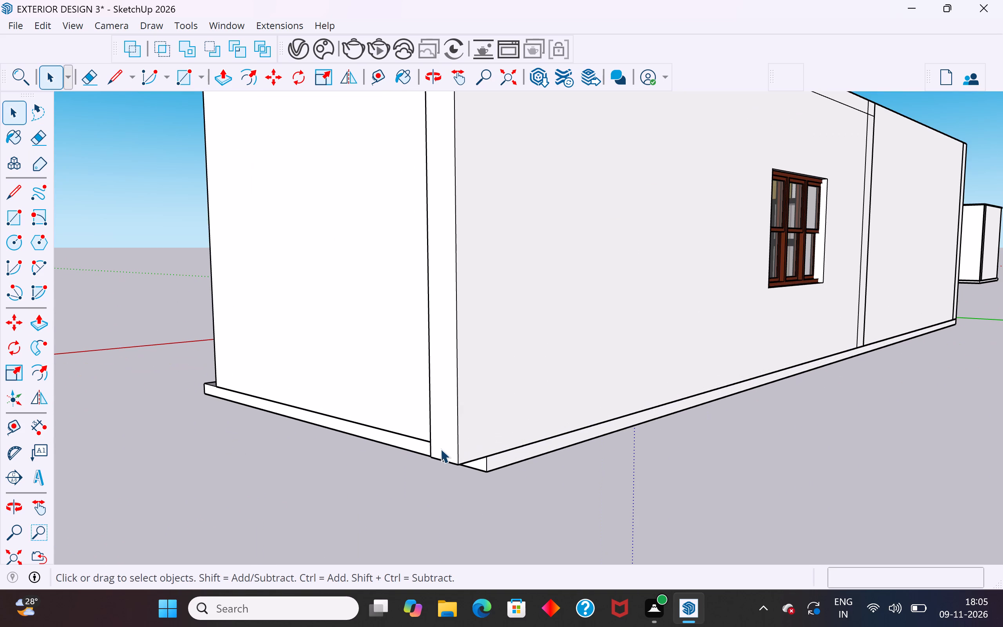
{"action": "left_click", "coordinate": [445, 448]}
{"action": "triple_click", "coordinate": [442, 433]}
{"action": "left_click", "coordinate": [444, 411]}
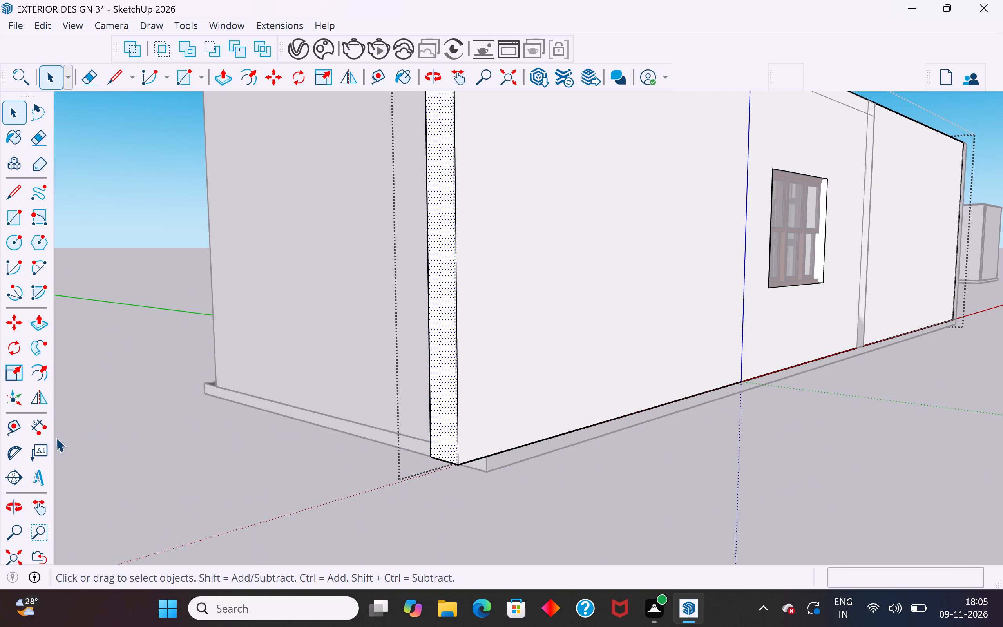
{"action": "left_click", "coordinate": [37, 329]}
{"action": "middle_click_drag", "start_coordinate": [188, 473], "coordinate": [412, 520]}
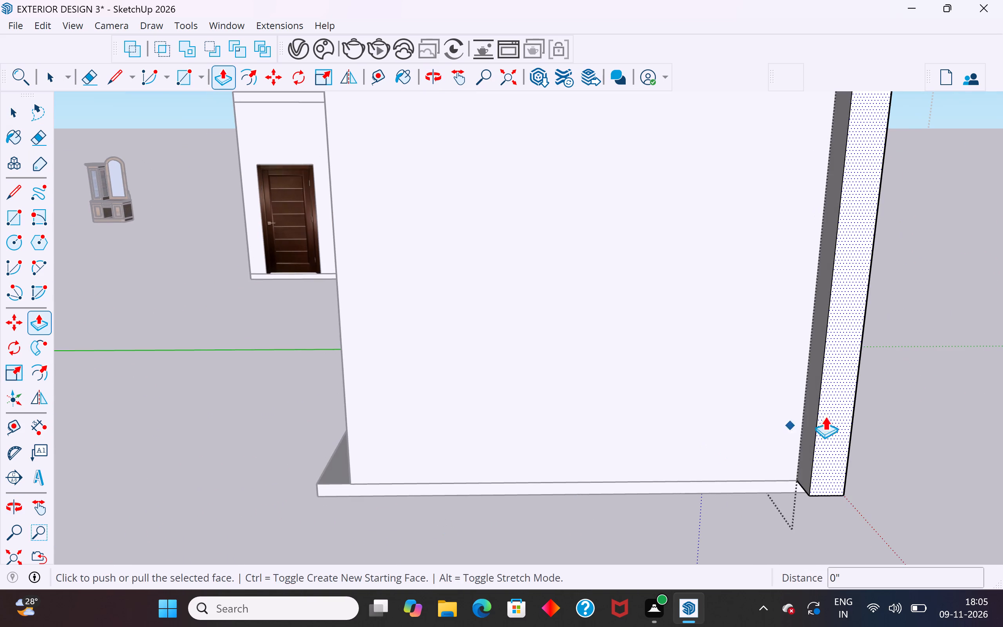
{"action": "left_click", "coordinate": [822, 407]}
{"action": "left_click", "coordinate": [807, 366]}
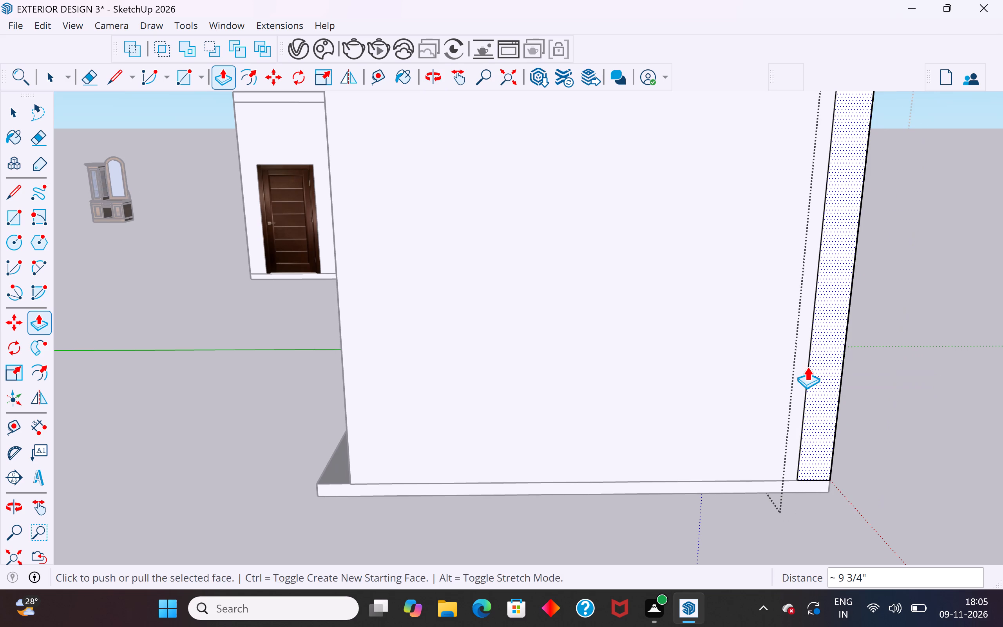
{"action": "left_click", "coordinate": [19, 115]}
{"action": "left_click", "coordinate": [184, 357]}
{"action": "scroll", "coordinate": [318, 450], "scroll_direction": "down", "scroll_amount": 10}
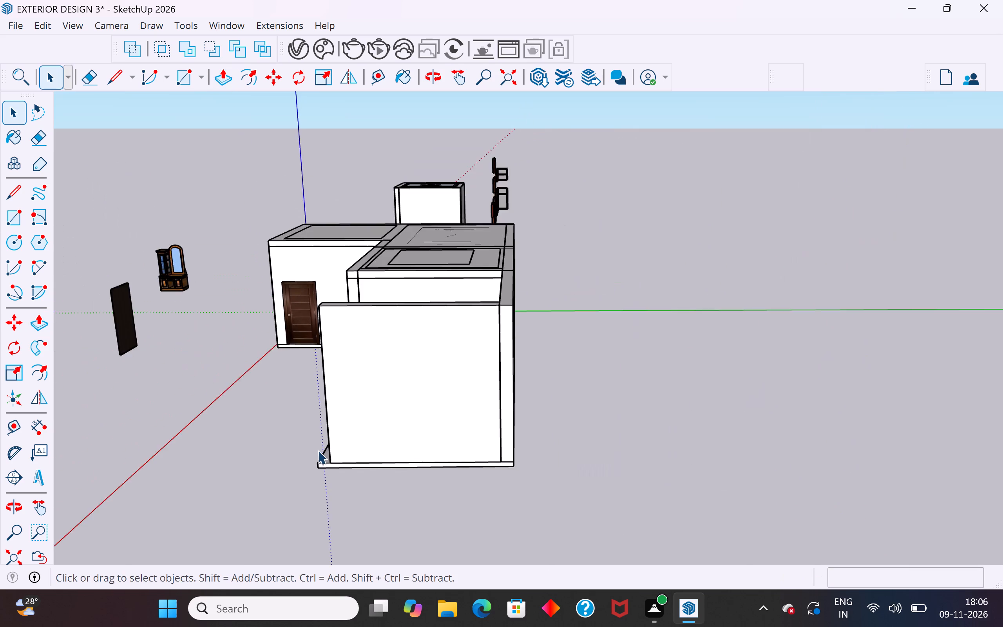
Examine the whole building, the fitted kitchen room and the spare objects standing around it.
{"action": "middle_click_drag", "start_coordinate": [345, 469], "coordinate": [699, 556]}
{"action": "middle_click_drag", "start_coordinate": [739, 435], "coordinate": [735, 422]}
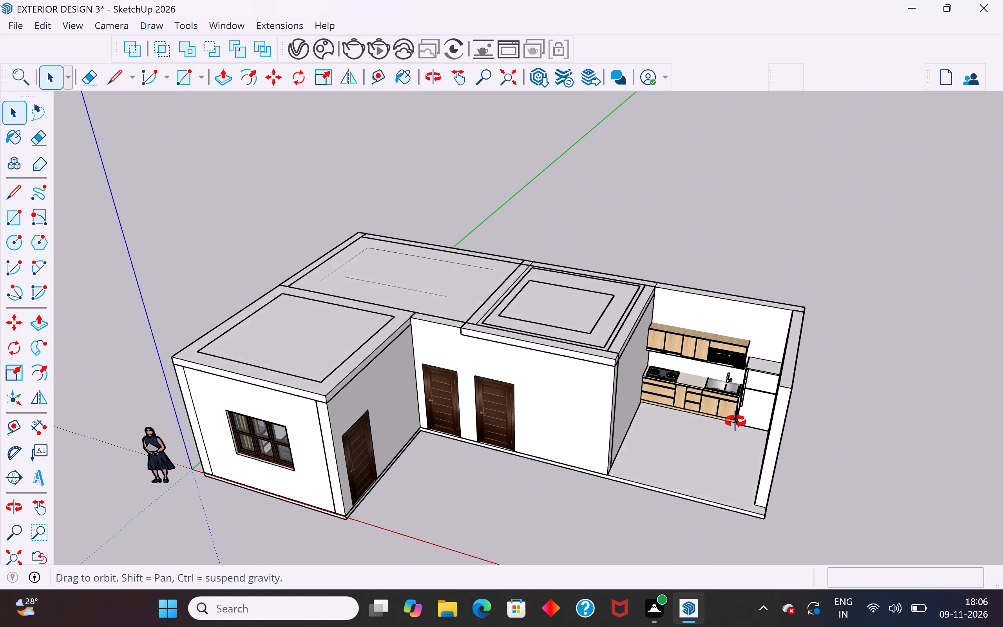
{"action": "middle_click_drag", "start_coordinate": [735, 422], "coordinate": [735, 417]}
{"action": "scroll", "coordinate": [737, 387], "scroll_direction": "up", "scroll_amount": 3}
{"action": "middle_click_drag", "start_coordinate": [742, 385], "coordinate": [797, 321]}
{"action": "scroll", "coordinate": [764, 355], "scroll_direction": "up", "scroll_amount": 2}
{"action": "scroll", "coordinate": [764, 355], "scroll_direction": "down", "scroll_amount": 6}
{"action": "middle_click_drag", "start_coordinate": [764, 355], "coordinate": [668, 407]}
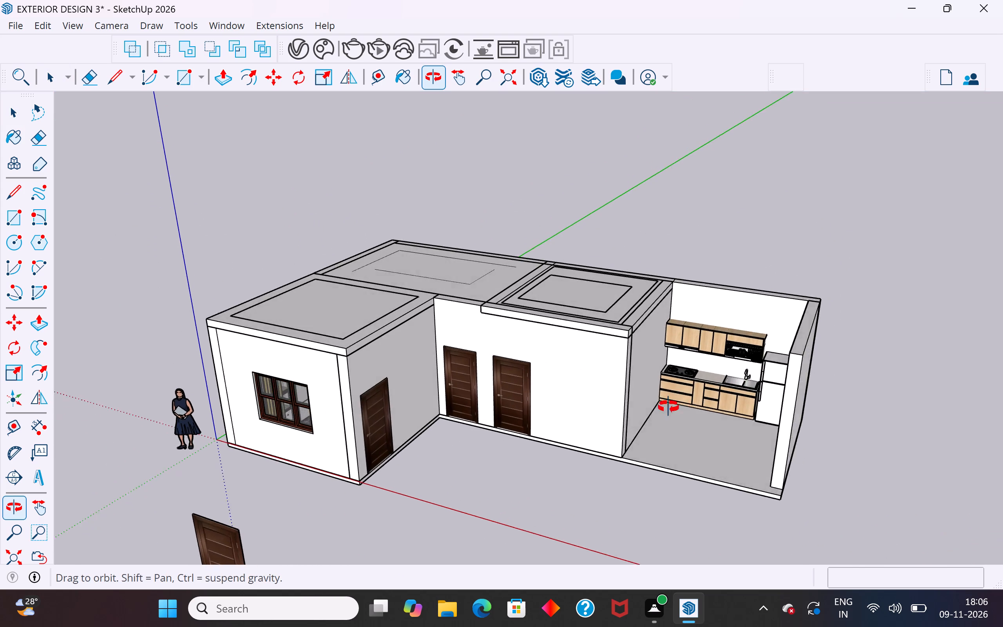
{"action": "middle_click_drag", "start_coordinate": [668, 407], "coordinate": [641, 415]}
{"action": "scroll", "coordinate": [649, 396], "scroll_direction": "up", "scroll_amount": 2}
{"action": "middle_click_drag", "start_coordinate": [651, 396], "coordinate": [798, 319]}
{"action": "scroll", "coordinate": [446, 373], "scroll_direction": "down", "scroll_amount": 4}
{"action": "middle_click_drag", "start_coordinate": [451, 383], "coordinate": [301, 432]}
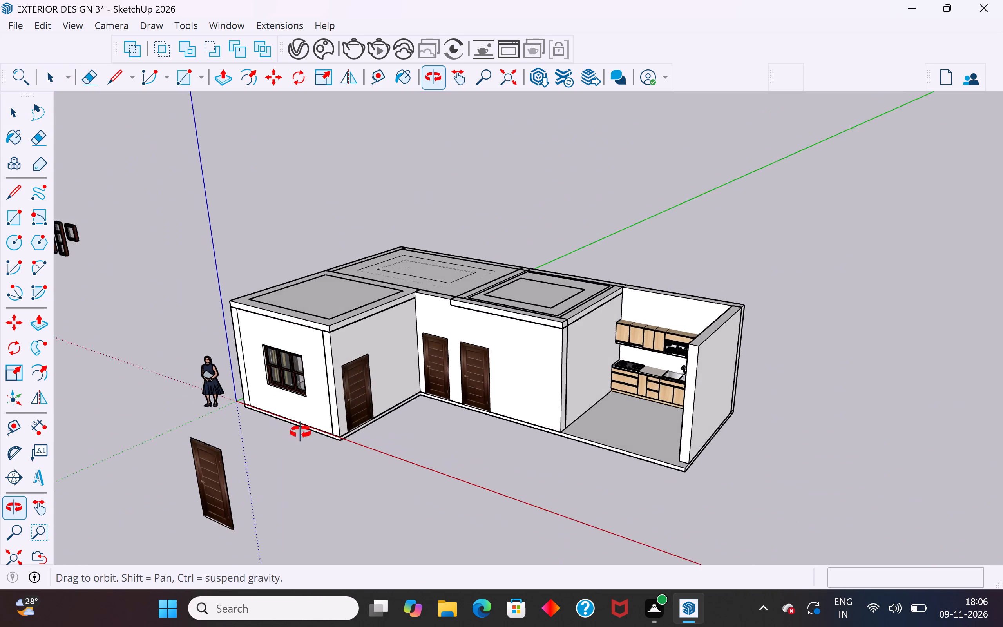
{"action": "middle_click_drag", "start_coordinate": [301, 432], "coordinate": [291, 433]}
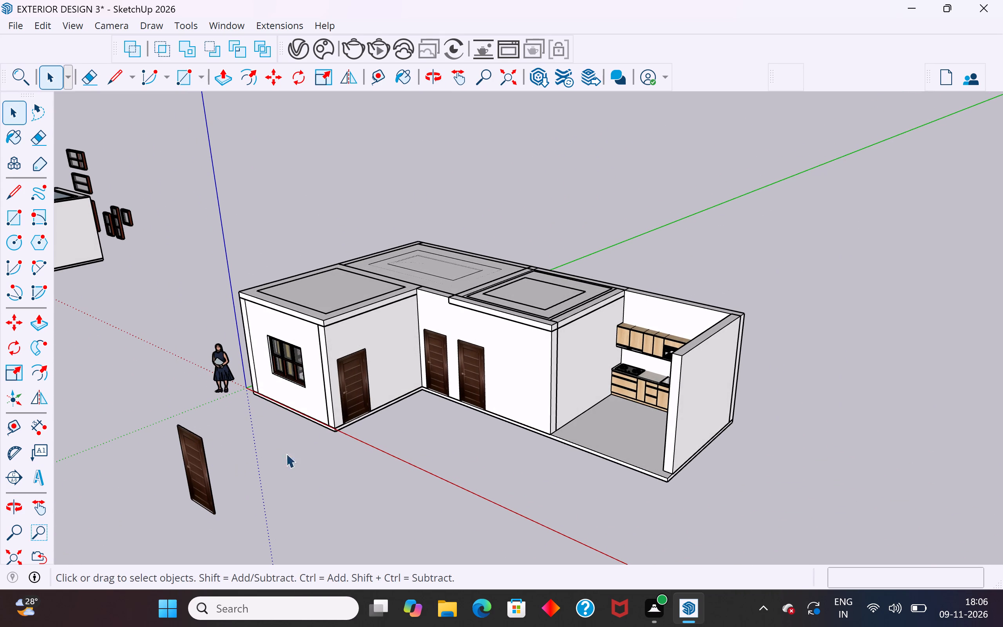
{"action": "scroll", "coordinate": [536, 429], "scroll_direction": "down", "scroll_amount": 5}
{"action": "middle_click_drag", "start_coordinate": [502, 458], "coordinate": [419, 486]}
{"action": "scroll", "coordinate": [300, 395], "scroll_direction": "up", "scroll_amount": 8}
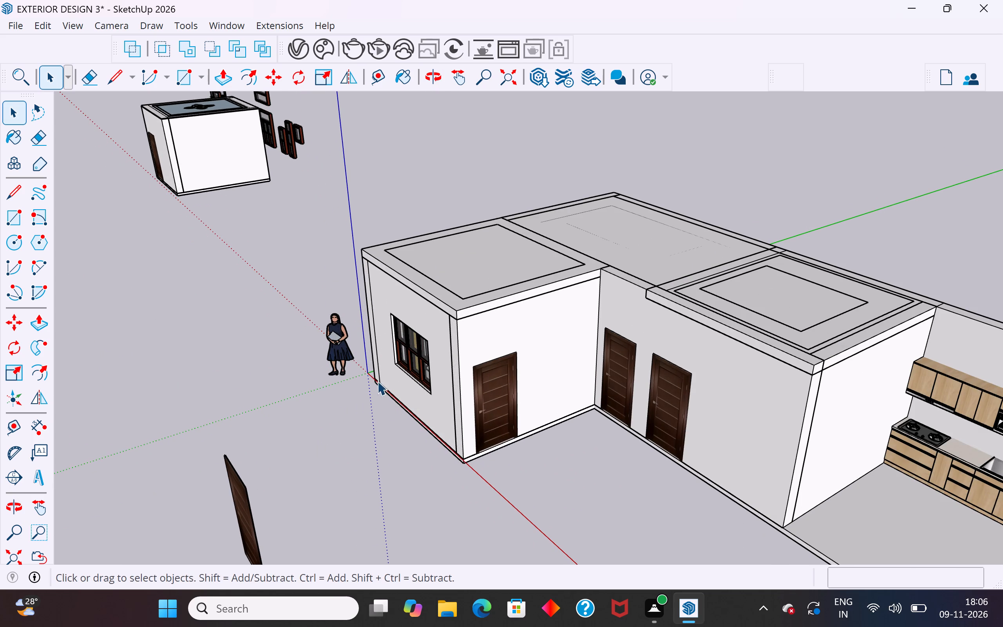
{"action": "scroll", "coordinate": [465, 423], "scroll_direction": "down", "scroll_amount": 3}
{"action": "middle_click_drag", "start_coordinate": [338, 482], "coordinate": [291, 486]}
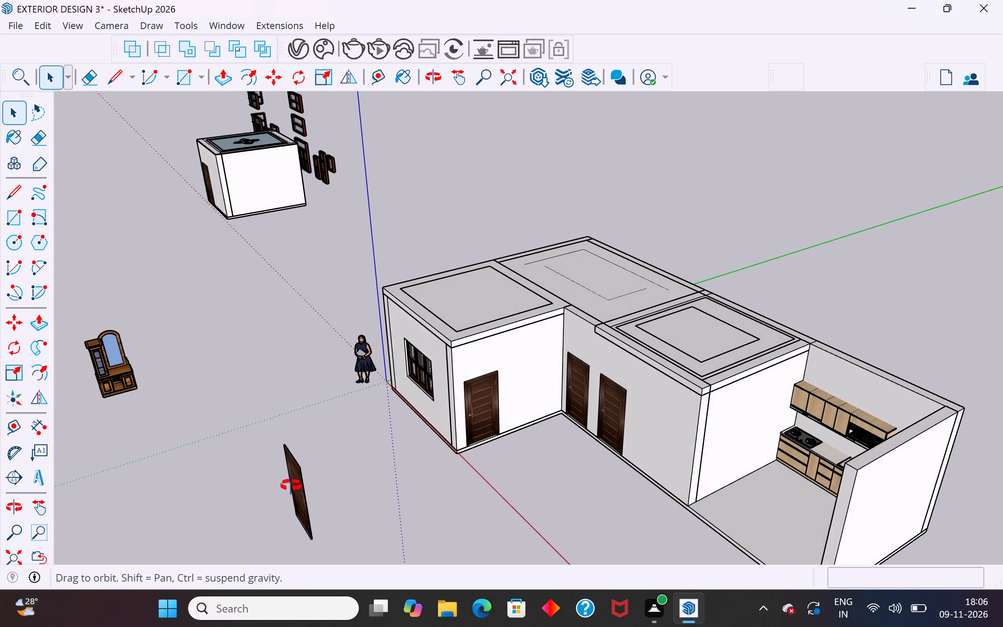
{"action": "middle_click_drag", "start_coordinate": [291, 486], "coordinate": [275, 481]}
{"action": "scroll", "coordinate": [293, 396], "scroll_direction": "down", "scroll_amount": 4}
{"action": "middle_click_drag", "start_coordinate": [293, 396], "coordinate": [280, 399]}
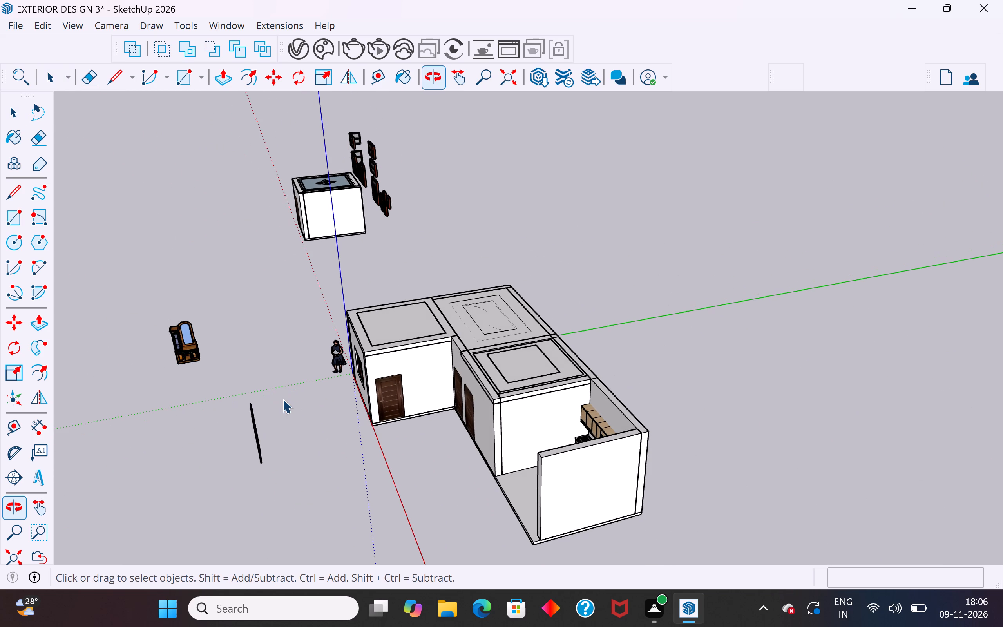
Move the loose door in front of the building about 67' 9 5/8" along the red axis to beside the detached room, and deselect it.
{"action": "left_click_drag", "start_coordinate": [282, 399], "coordinate": [217, 475]}
{"action": "middle_click_drag", "start_coordinate": [235, 478], "coordinate": [394, 399]}
{"action": "key", "text": "m"}
{"action": "left_click", "coordinate": [440, 422]}
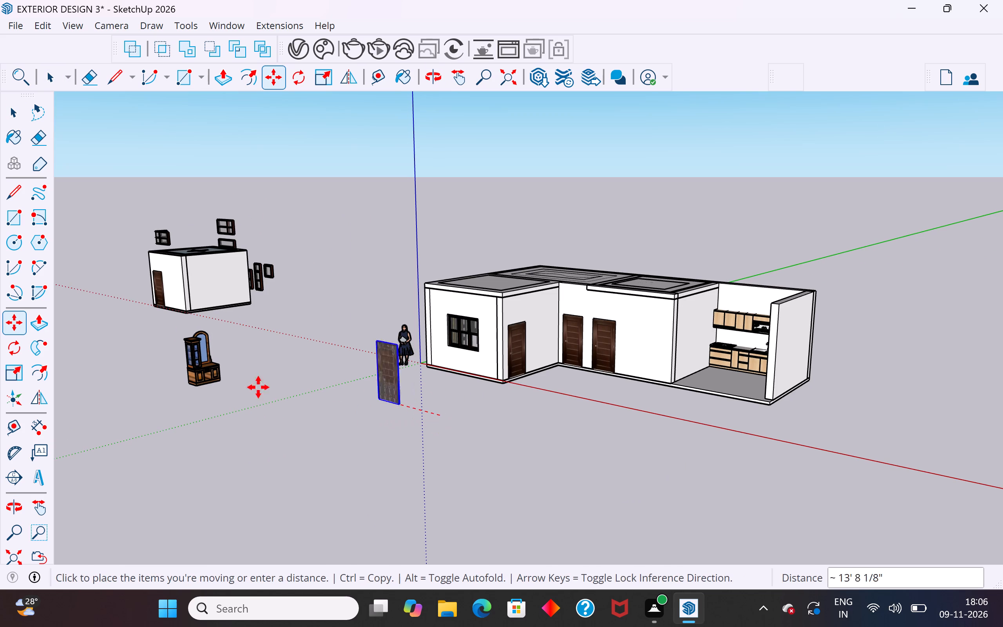
{"action": "left_click", "coordinate": [130, 333]}
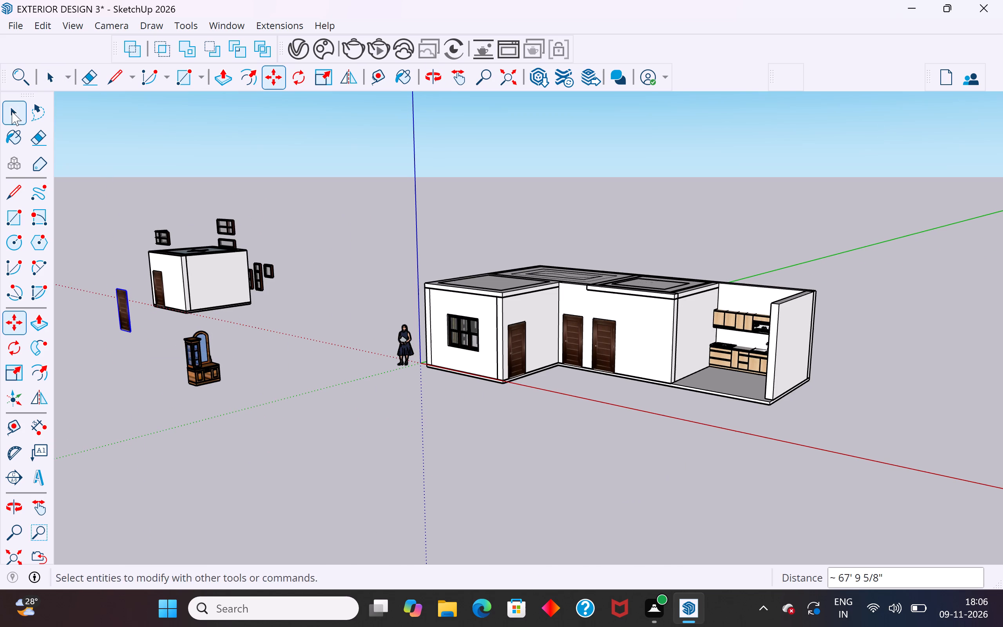
{"action": "left_click", "coordinate": [13, 111]}
{"action": "left_click", "coordinate": [348, 182]}
Examine the front of the building around its doors, inner corner and open kitchen room.
{"action": "middle_click_drag", "start_coordinate": [420, 338], "coordinate": [483, 412]}
{"action": "scroll", "coordinate": [608, 412], "scroll_direction": "up", "scroll_amount": 3}
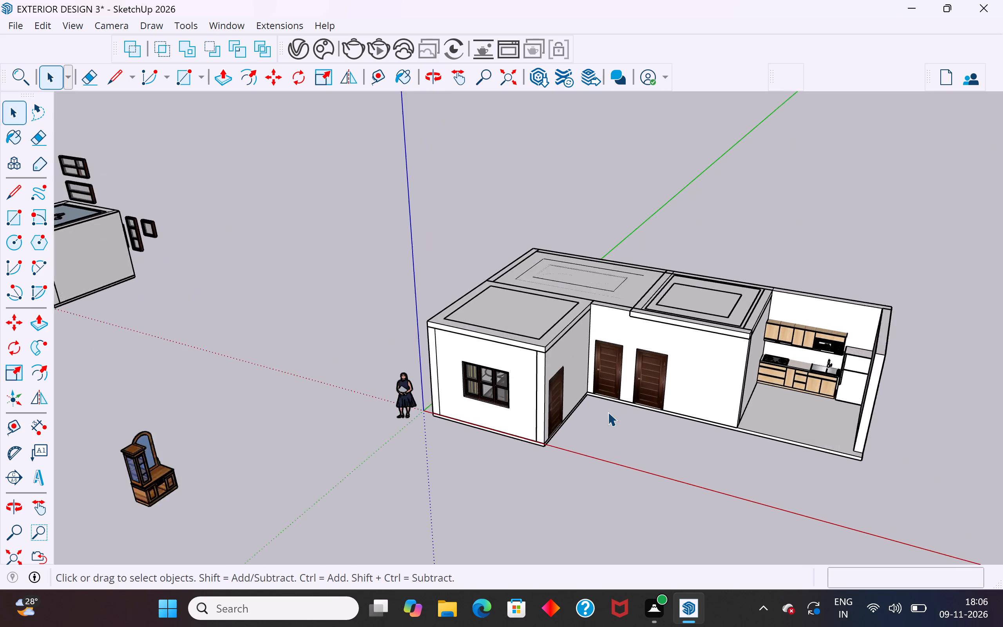
{"action": "middle_click_drag", "start_coordinate": [626, 422], "coordinate": [579, 420]}
{"action": "scroll", "coordinate": [579, 393], "scroll_direction": "up", "scroll_amount": 4}
{"action": "scroll", "coordinate": [567, 386], "scroll_direction": "down", "scroll_amount": 2}
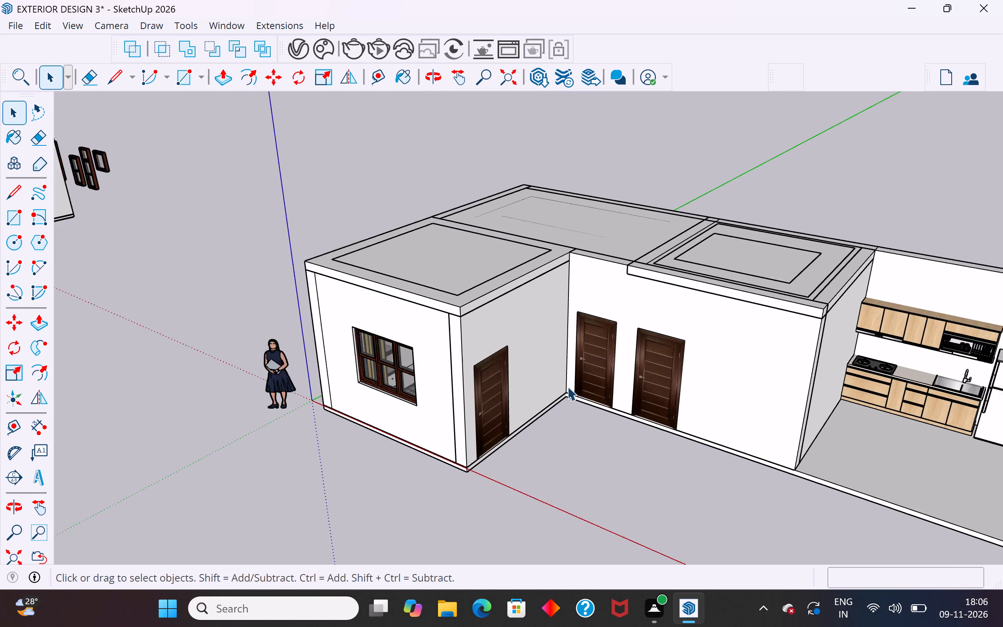
{"action": "scroll", "coordinate": [567, 386], "scroll_direction": "down", "scroll_amount": 3}
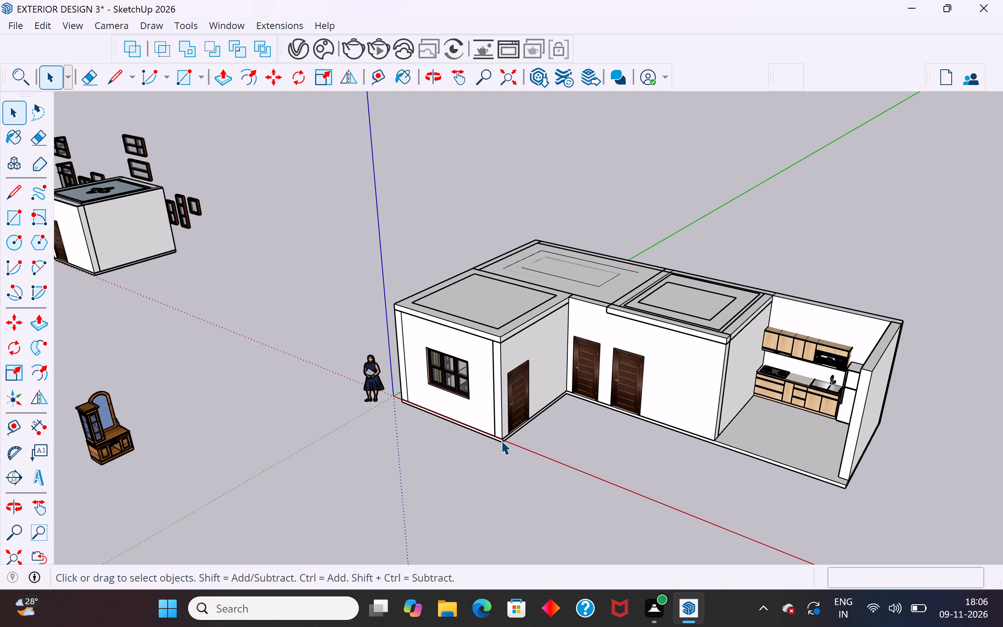
{"action": "scroll", "coordinate": [506, 446], "scroll_direction": "down", "scroll_amount": 2}
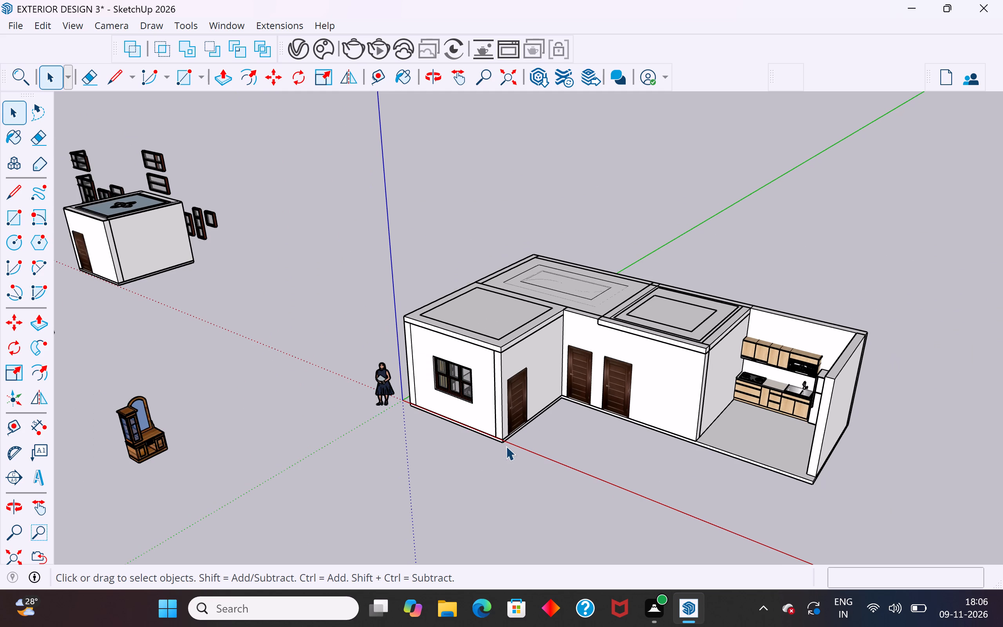
{"action": "middle_click_drag", "start_coordinate": [506, 446], "coordinate": [522, 477]}
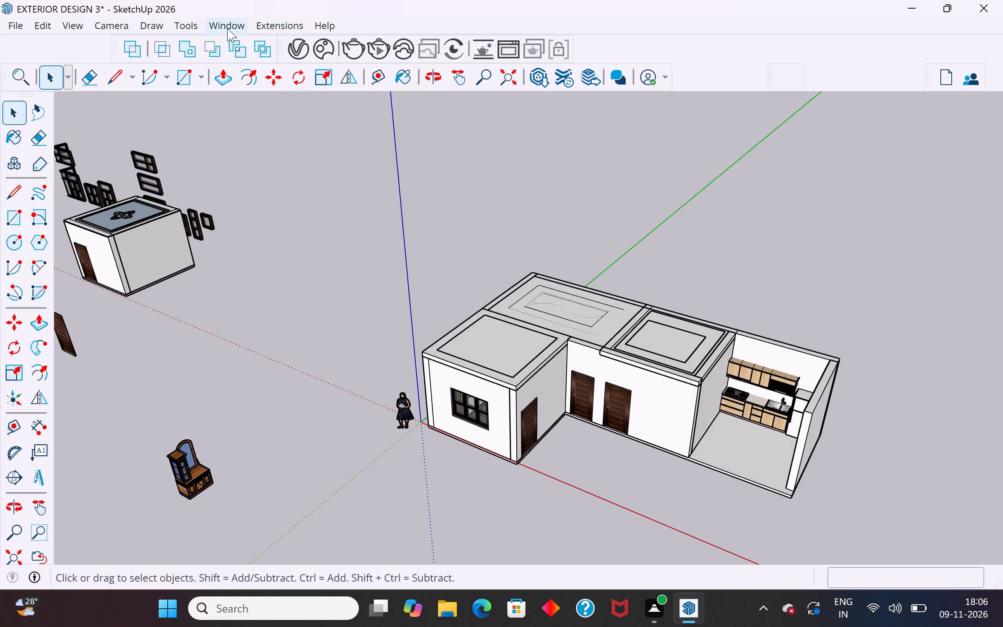
Search the 3D Warehouse for "bathroom set" models.
{"action": "left_click", "coordinate": [227, 28]}
{"action": "left_click", "coordinate": [283, 149]}
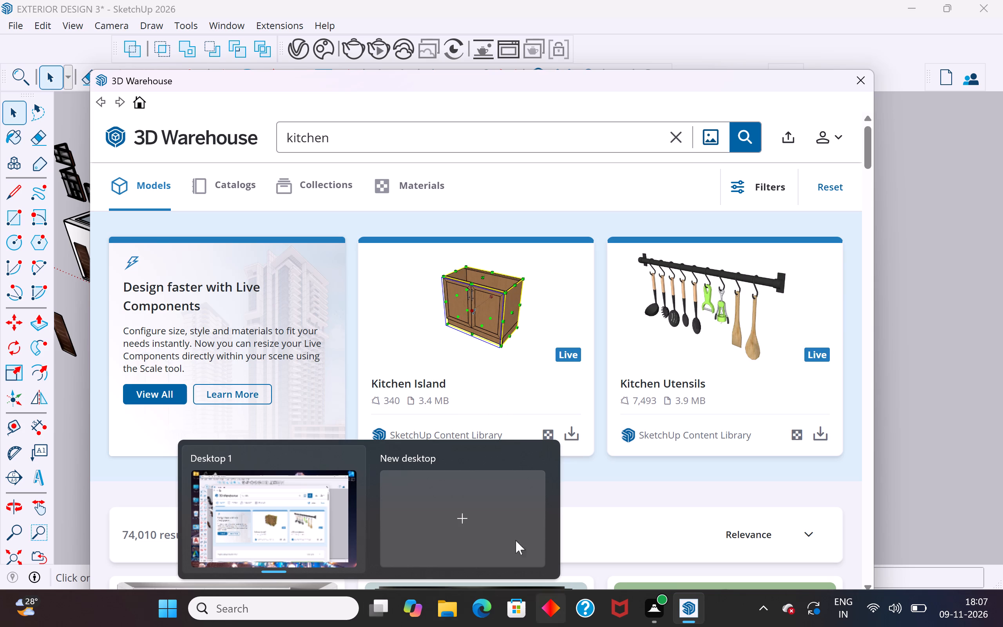
{"action": "left_click", "coordinate": [671, 138]}
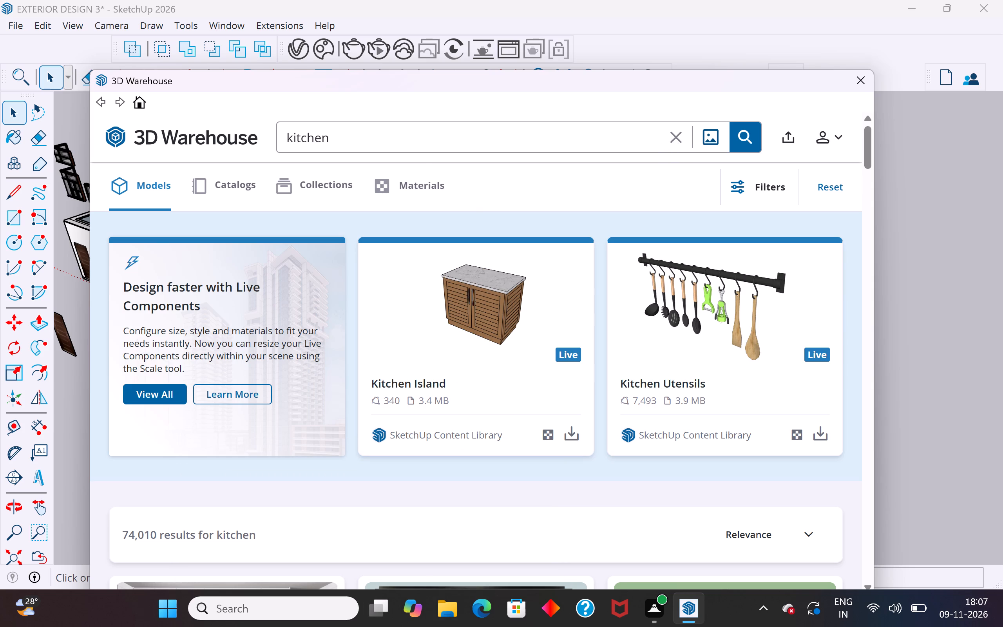
{"action": "type", "text": "bathroo"}
{"action": "type", "text": "m set"}
{"action": "key", "text": "space"}
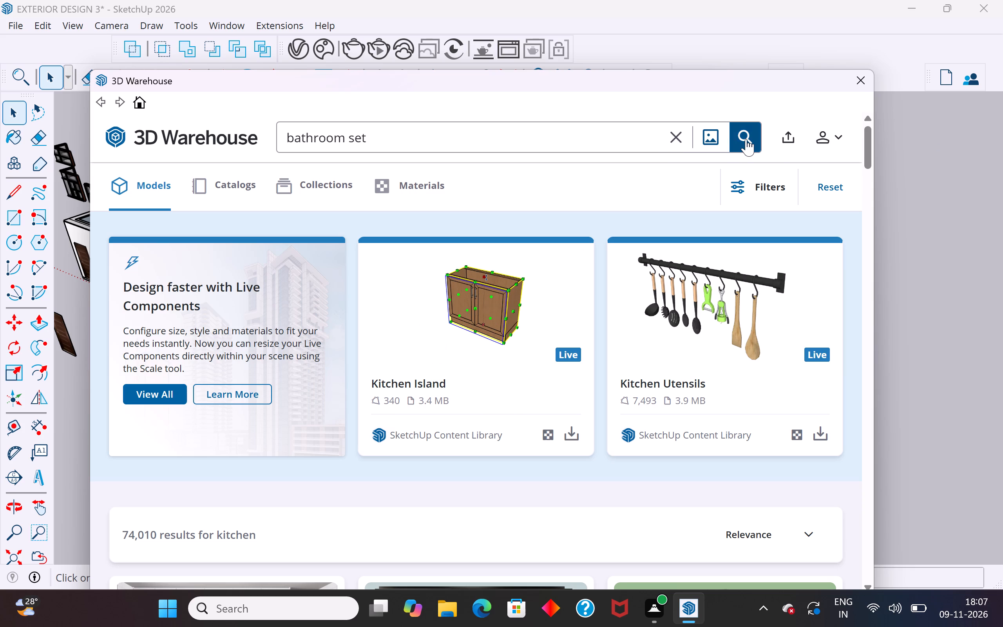
{"action": "left_click", "coordinate": [746, 139]}
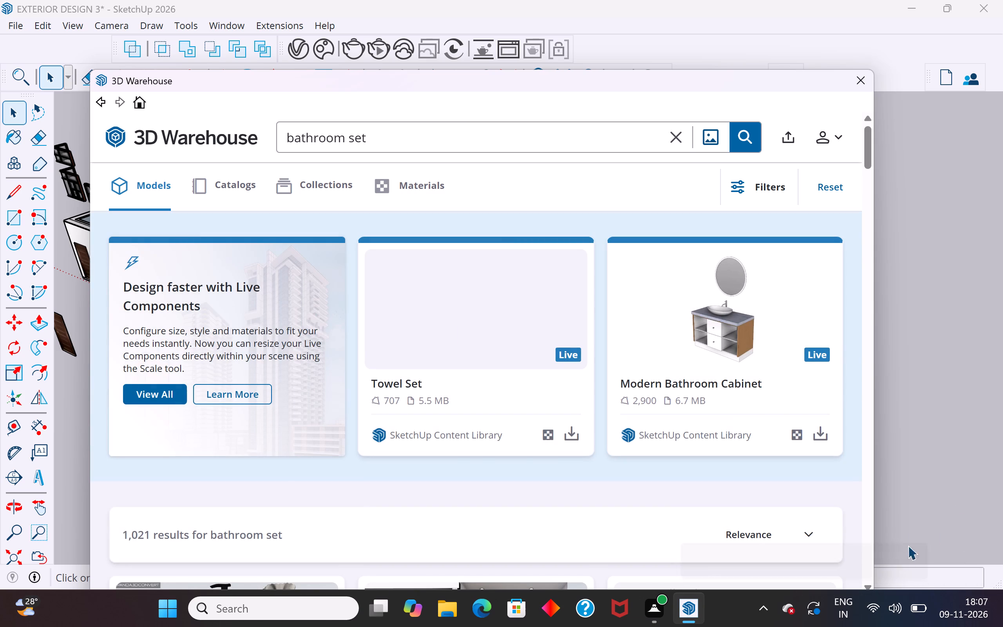
{"action": "scroll", "coordinate": [435, 478], "scroll_direction": "down", "scroll_amount": 5}
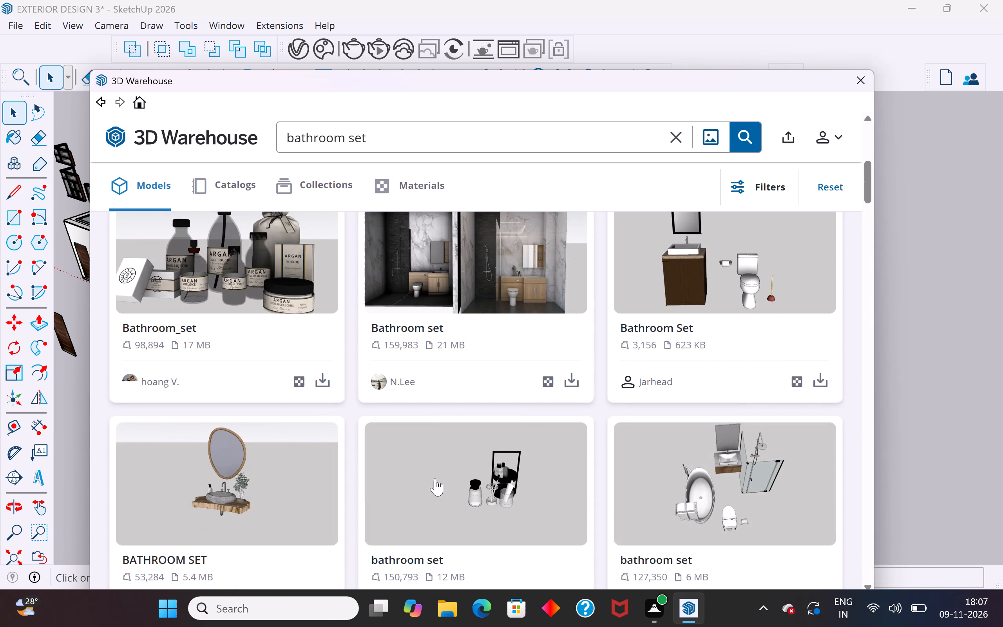
Browse the "bathroom set" results for a set suited to the building's bathroom.
{"action": "scroll", "coordinate": [435, 479], "scroll_direction": "up", "scroll_amount": 2}
{"action": "scroll", "coordinate": [616, 462], "scroll_direction": "down", "scroll_amount": 7}
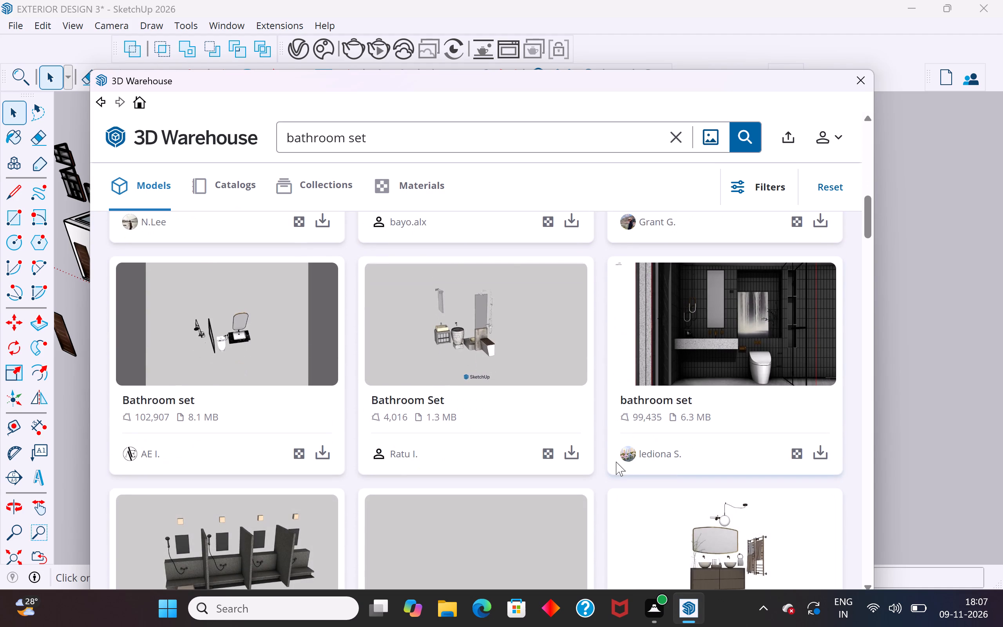
{"action": "scroll", "coordinate": [616, 462], "scroll_direction": "down", "scroll_amount": 2}
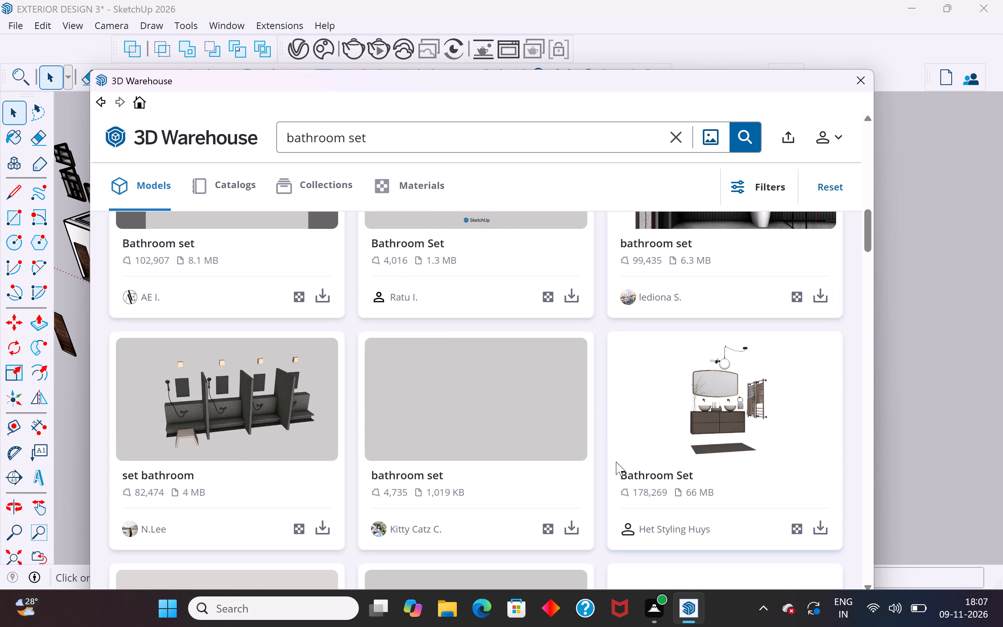
{"action": "left_click", "coordinate": [824, 525]}
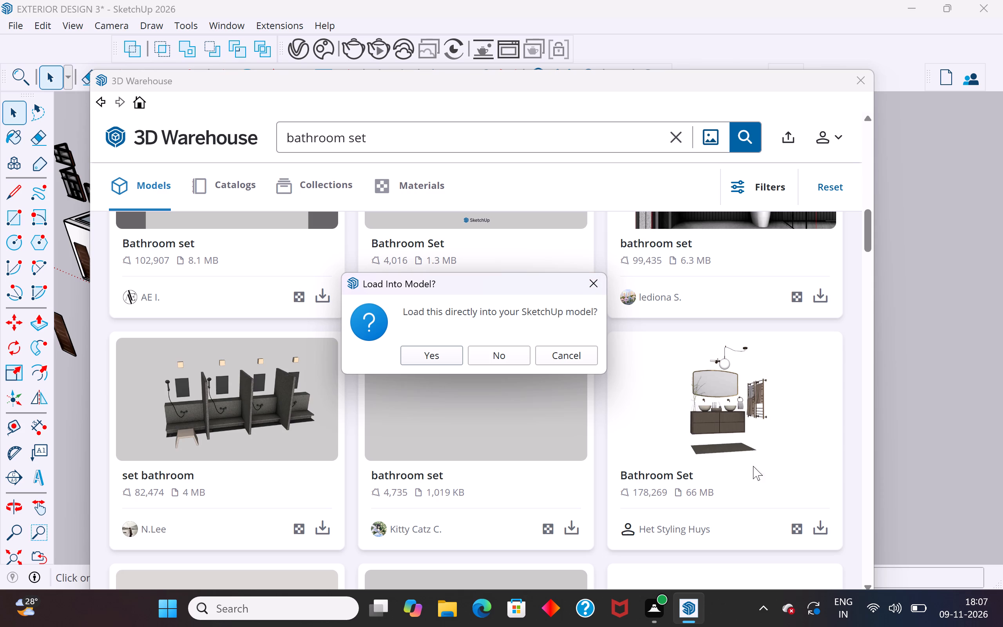
{"action": "left_click", "coordinate": [599, 283]}
{"action": "scroll", "coordinate": [641, 460], "scroll_direction": "down", "scroll_amount": 5}
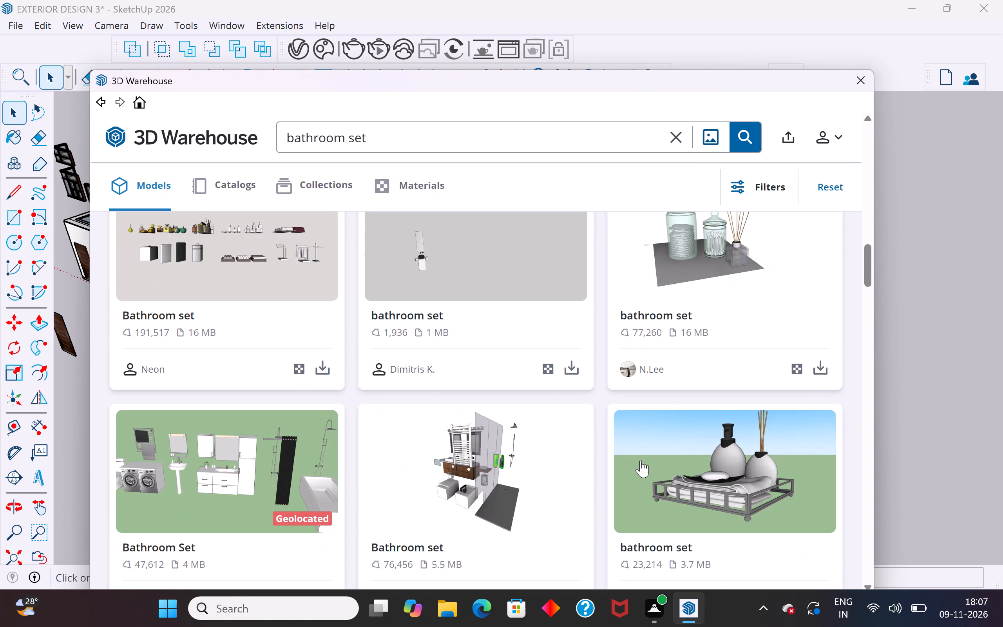
{"action": "scroll", "coordinate": [641, 460], "scroll_direction": "up", "scroll_amount": 8}
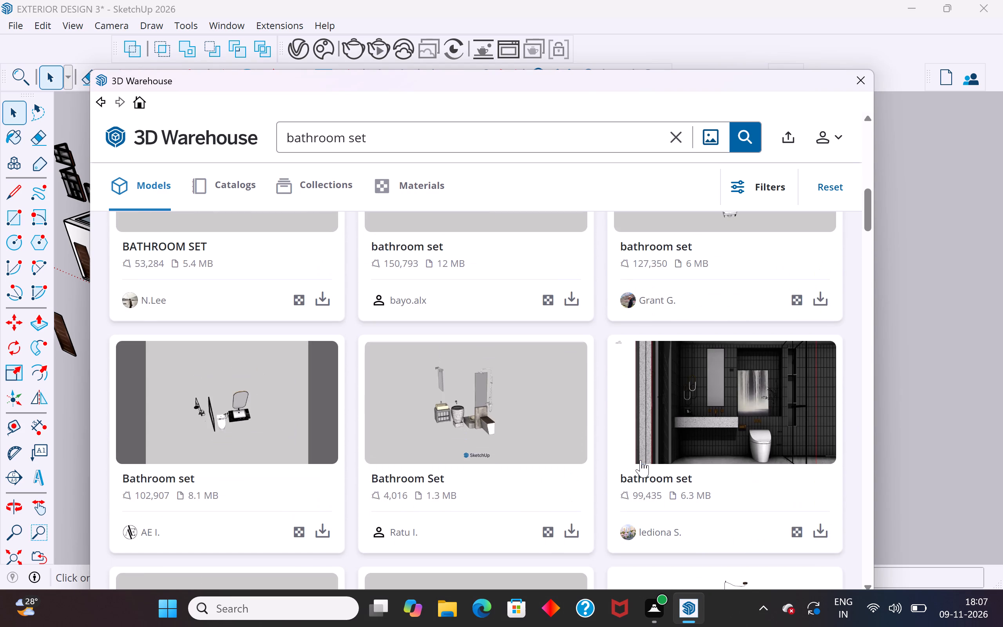
{"action": "scroll", "coordinate": [641, 460], "scroll_direction": "up", "scroll_amount": 8}
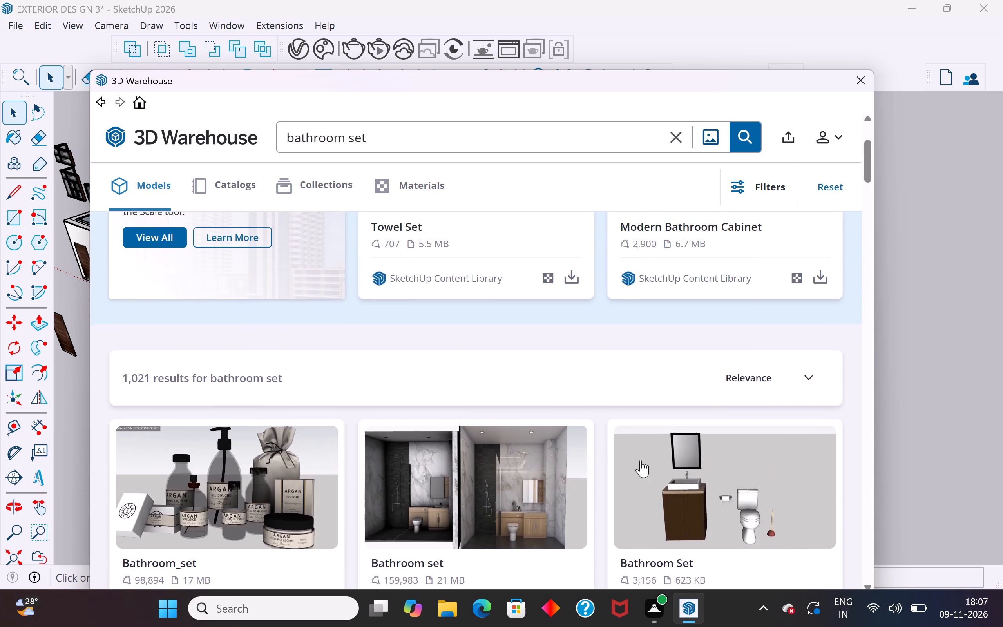
{"action": "scroll", "coordinate": [641, 460], "scroll_direction": "up", "scroll_amount": 4}
{"action": "scroll", "coordinate": [641, 460], "scroll_direction": "down", "scroll_amount": 3}
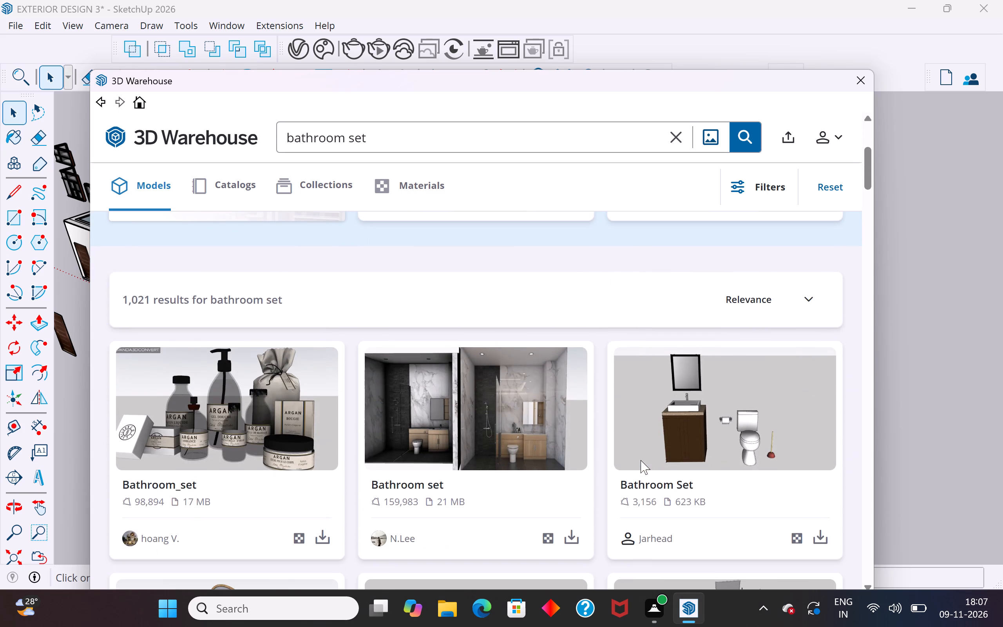
{"action": "scroll", "coordinate": [641, 460], "scroll_direction": "down", "scroll_amount": 5}
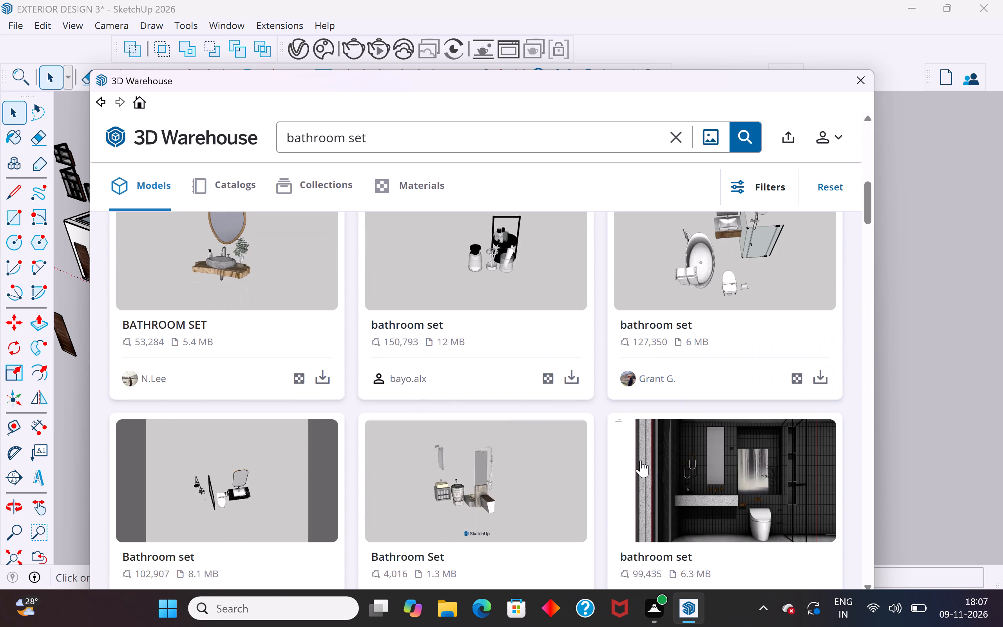
{"action": "scroll", "coordinate": [641, 460], "scroll_direction": "down", "scroll_amount": 4}
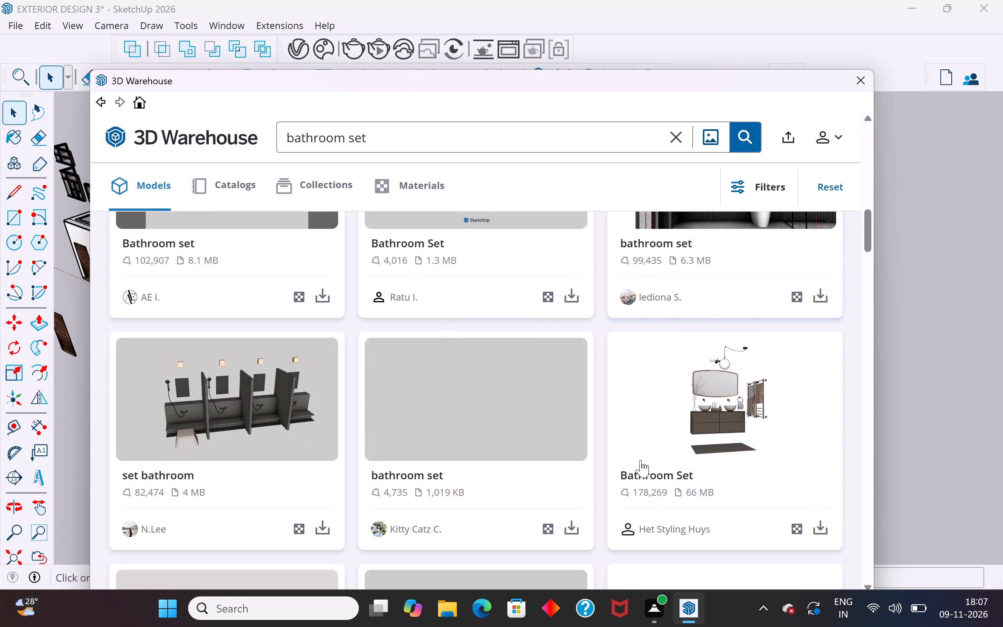
Load the 66 MB "Bathroom Set" with the double-basin vanity, mirror and towel rack directly into the model.
{"action": "left_click", "coordinate": [816, 531]}
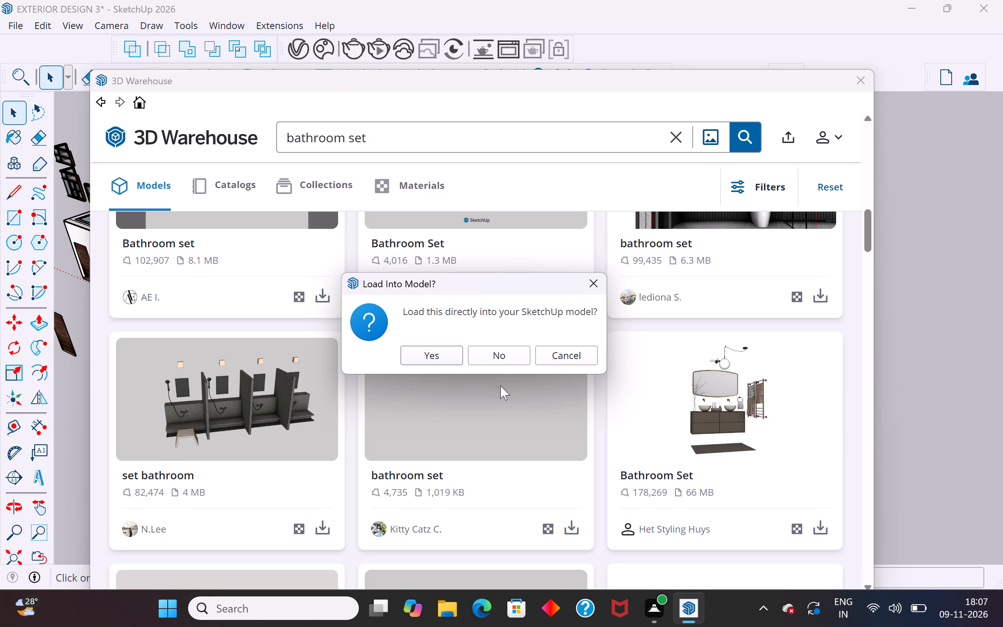
{"action": "left_click", "coordinate": [447, 357]}
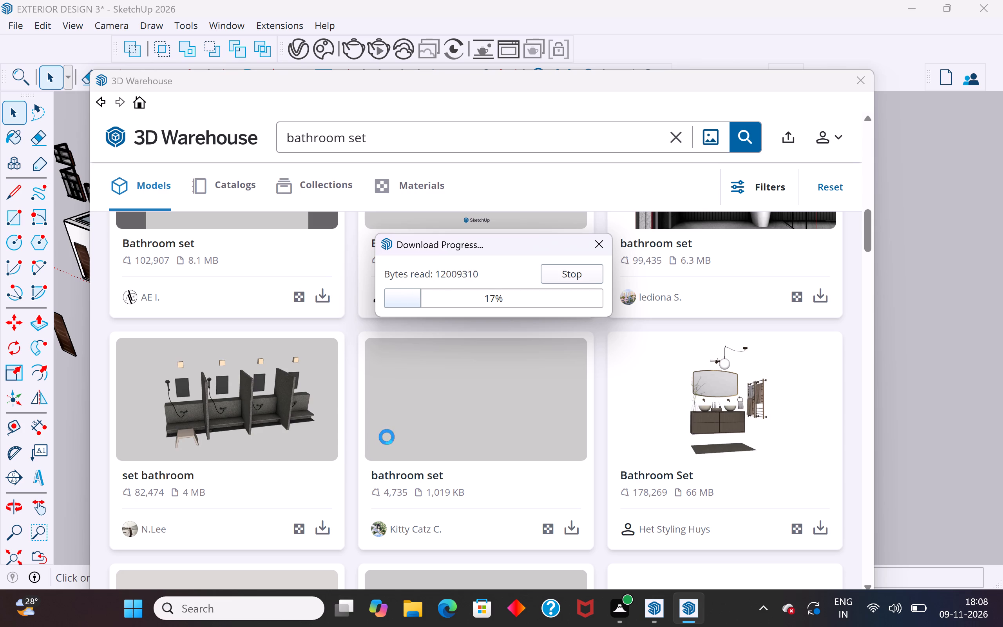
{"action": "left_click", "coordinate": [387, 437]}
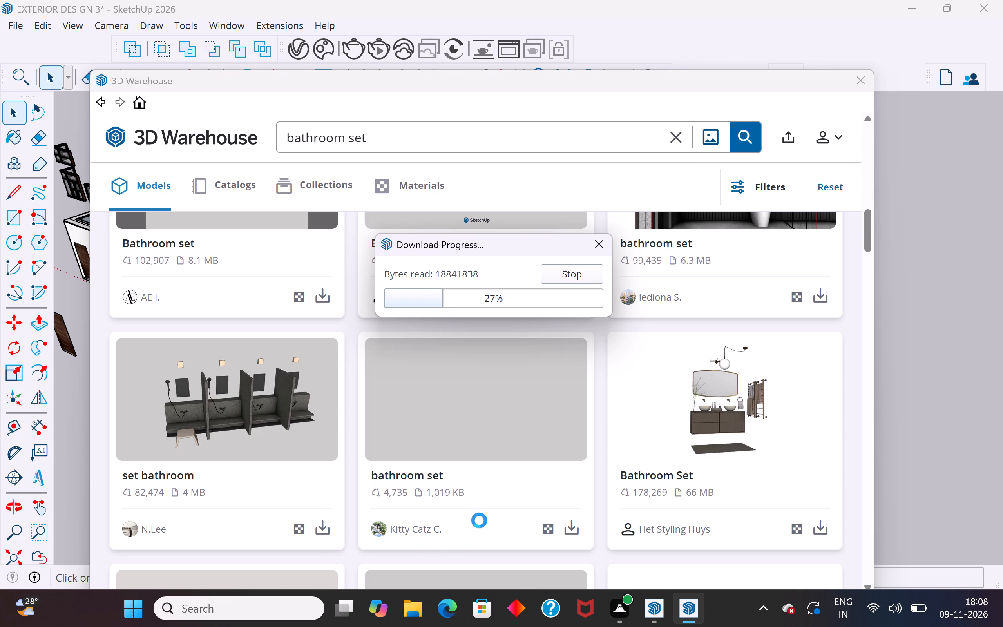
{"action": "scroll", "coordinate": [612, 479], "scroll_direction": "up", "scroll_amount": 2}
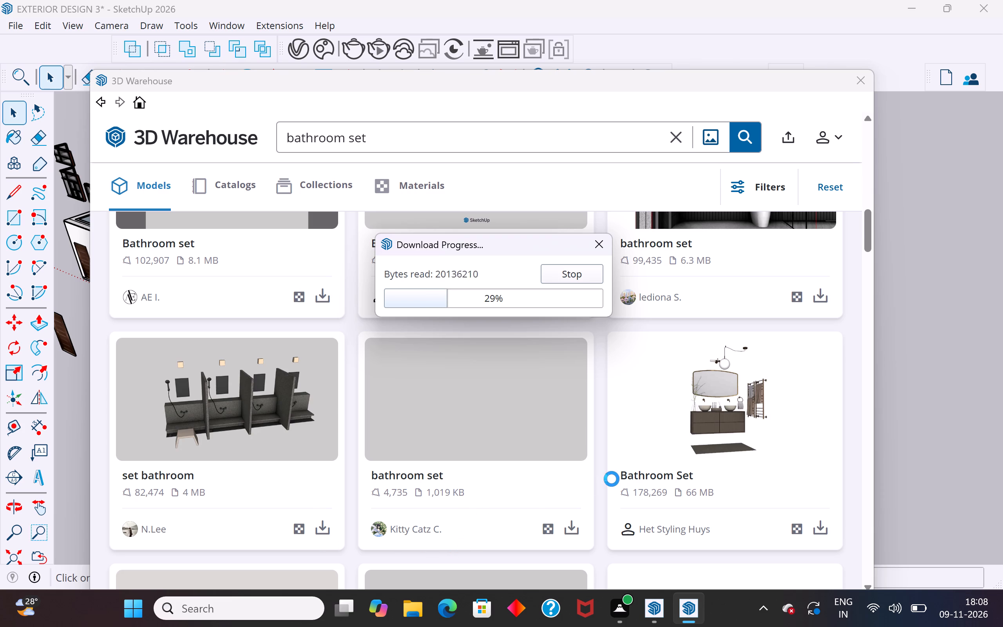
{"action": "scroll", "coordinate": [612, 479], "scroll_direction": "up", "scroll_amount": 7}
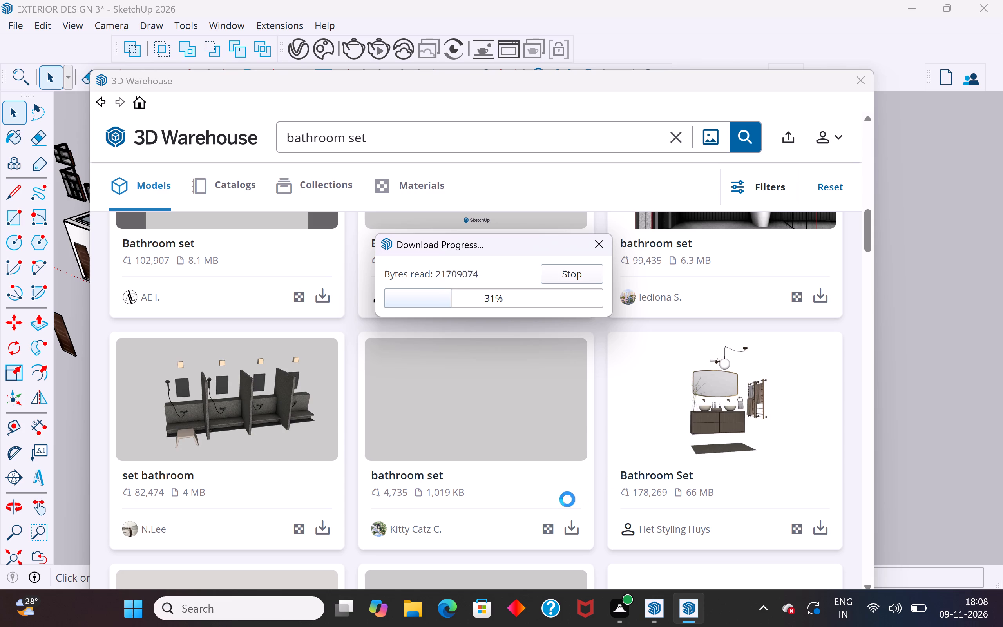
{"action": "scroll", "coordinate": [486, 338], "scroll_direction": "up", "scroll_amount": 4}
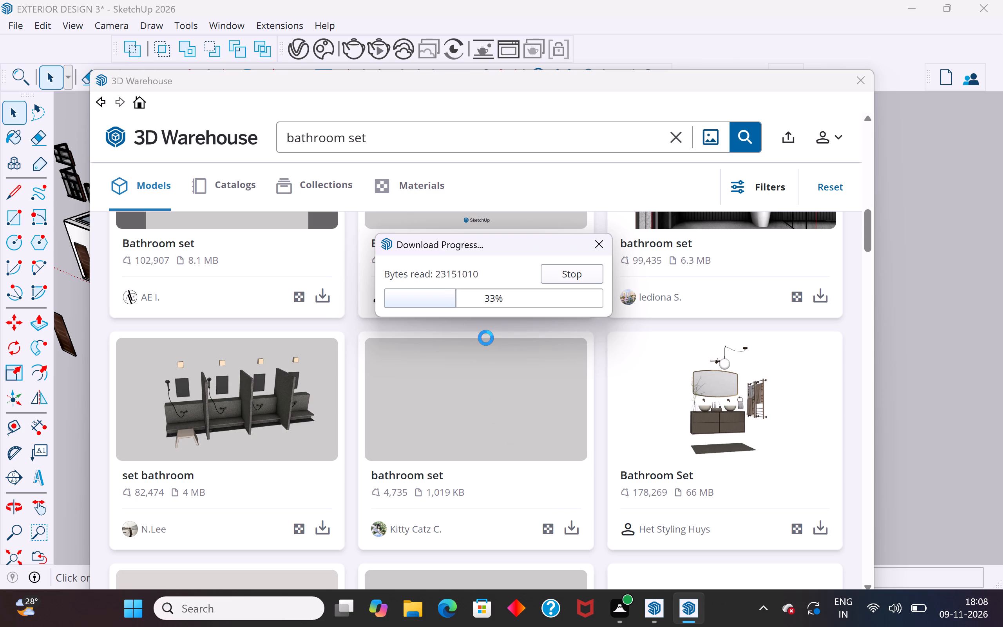
Switch to Windows Settings, lower the built-in display's brightness, and return to SketchUp.
{"action": "left_click", "coordinate": [247, 611]}
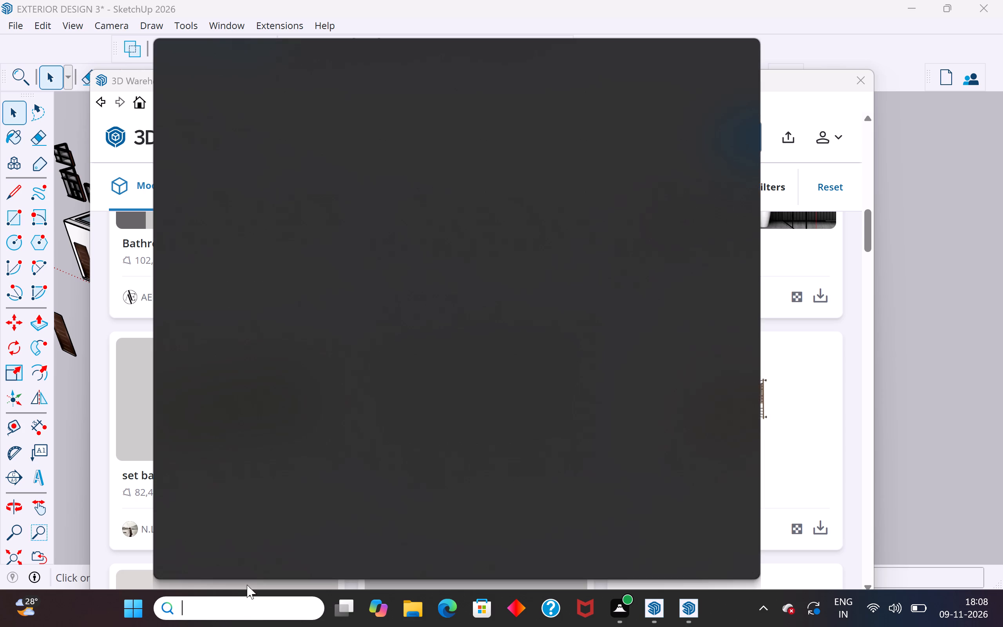
{"action": "scroll", "coordinate": [262, 269], "scroll_direction": "up", "scroll_amount": 4}
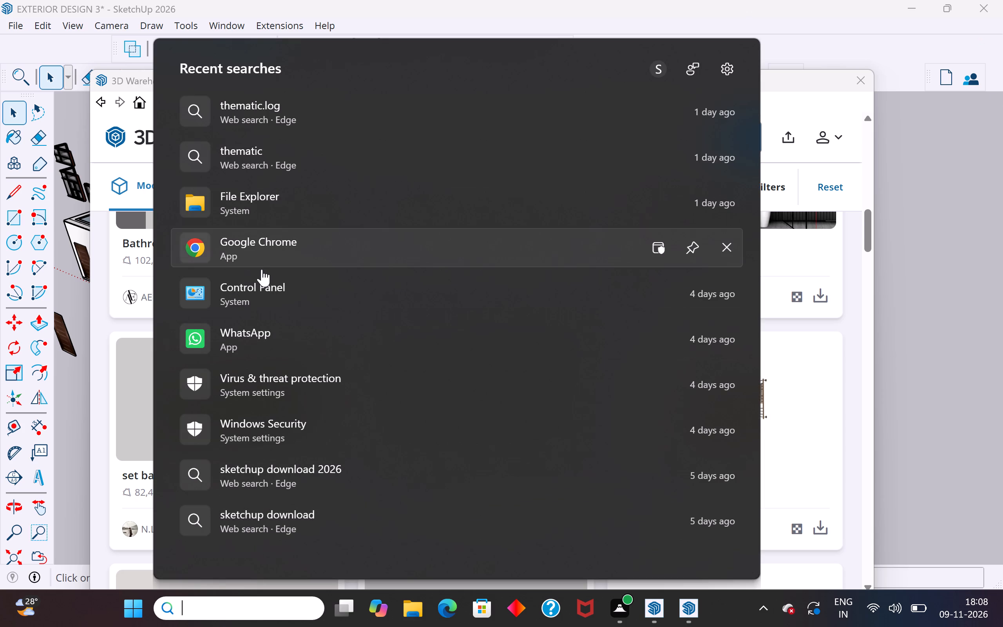
{"action": "scroll", "coordinate": [262, 269], "scroll_direction": "up", "scroll_amount": 2}
{"action": "scroll", "coordinate": [262, 269], "scroll_direction": "down", "scroll_amount": 5}
{"action": "key", "text": "s"}
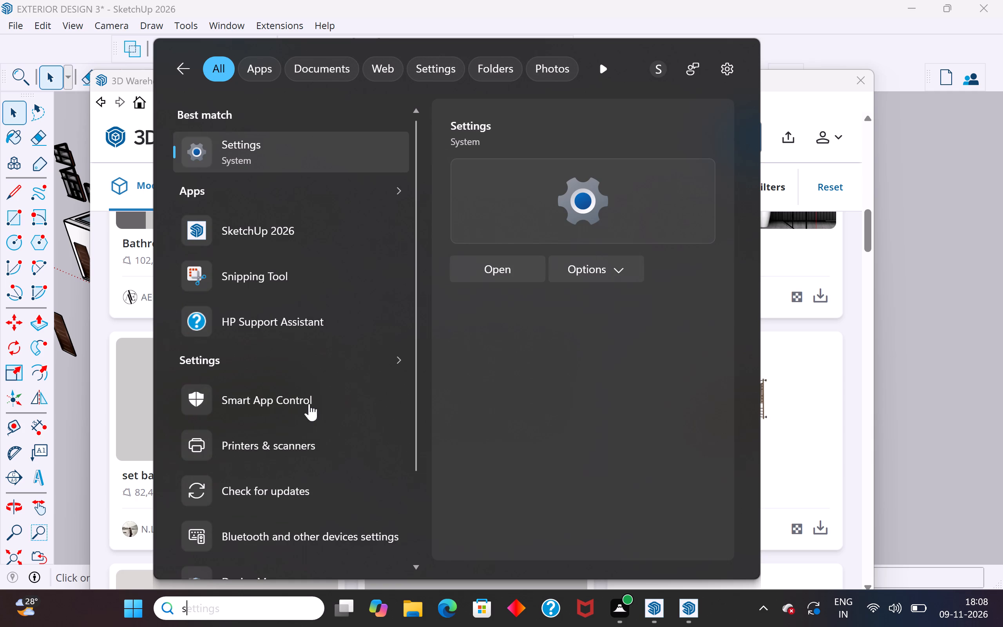
{"action": "left_click", "coordinate": [280, 236]}
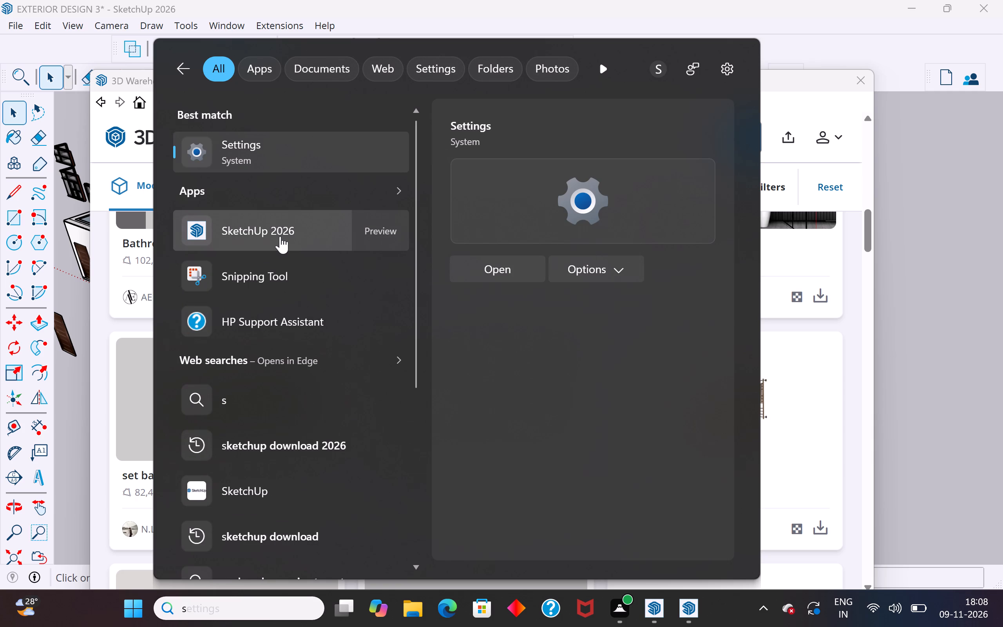
{"action": "left_click", "coordinate": [515, 275]}
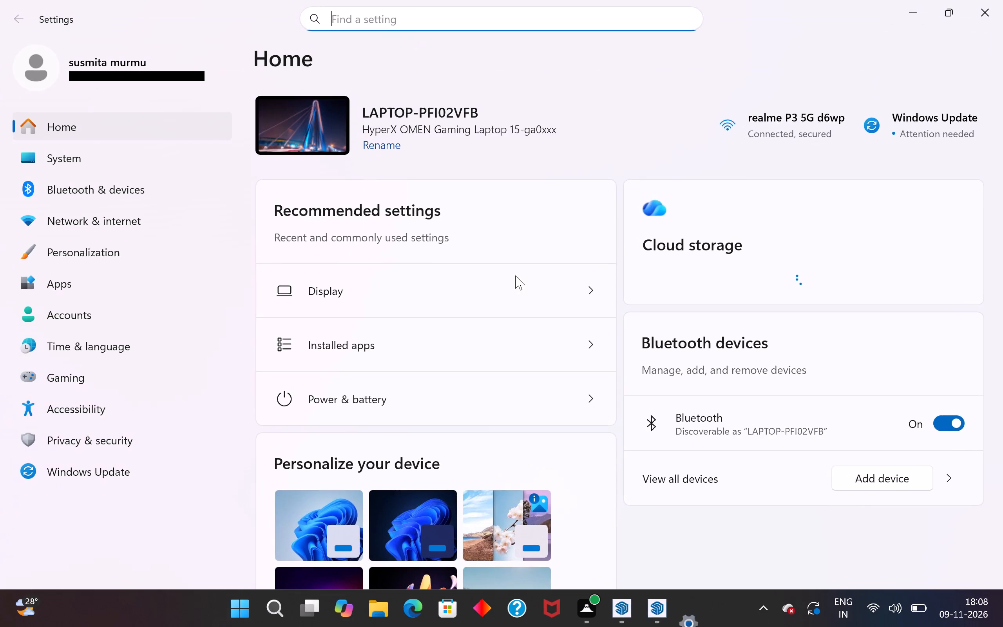
{"action": "left_click", "coordinate": [365, 294]}
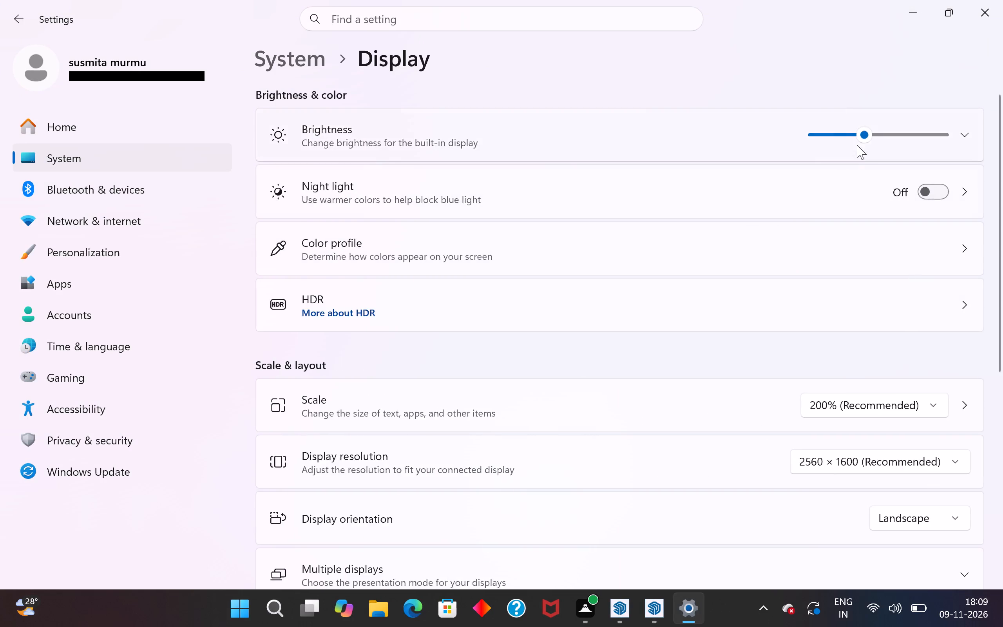
{"action": "left_click_drag", "start_coordinate": [866, 135], "coordinate": [834, 138]}
{"action": "left_click", "coordinate": [908, 16]}
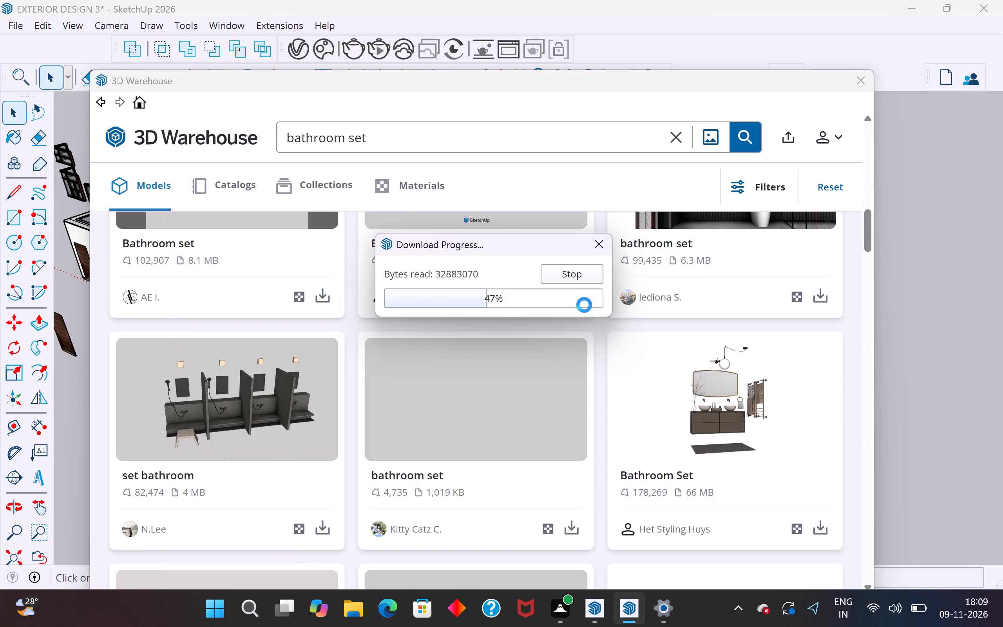
Place the loaded bathroom set in the empty space beyond the kitchen end of the building.
{"action": "scroll", "coordinate": [512, 412], "scroll_direction": "down", "scroll_amount": 4}
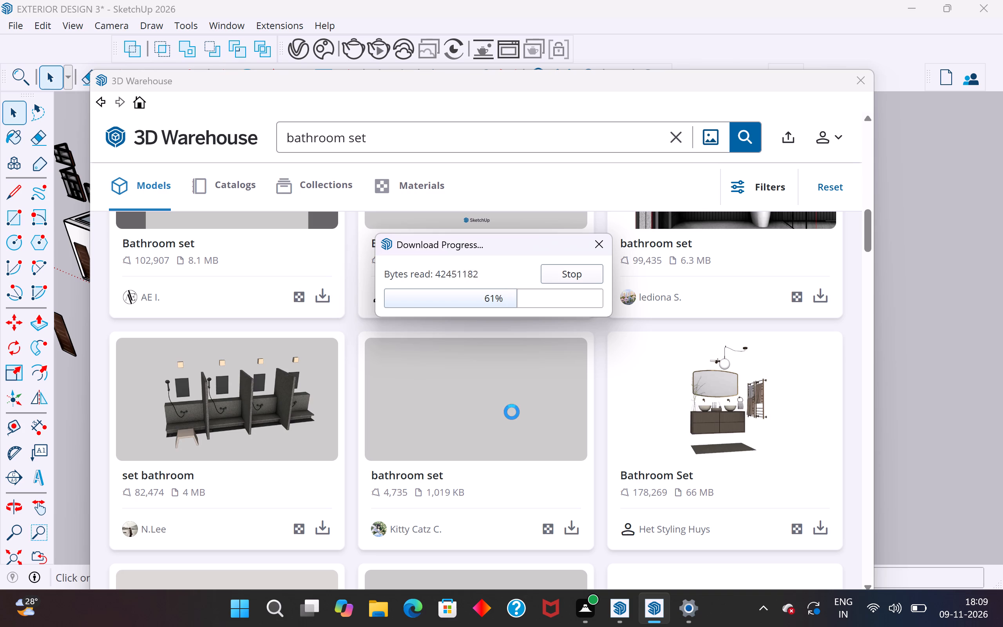
{"action": "scroll", "coordinate": [512, 412], "scroll_direction": "up", "scroll_amount": 1}
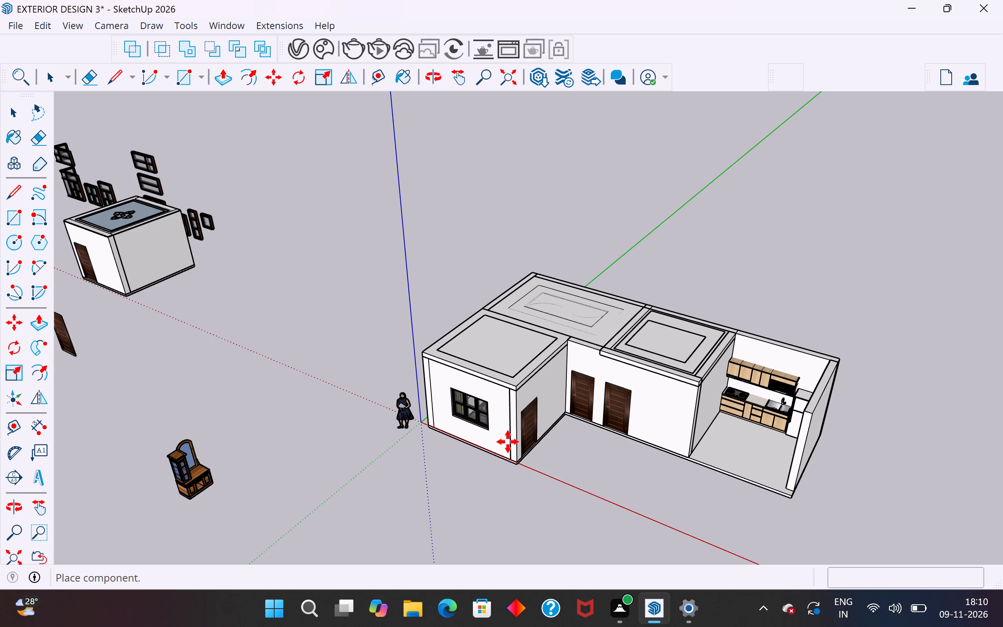
{"action": "scroll", "coordinate": [443, 366], "scroll_direction": "down", "scroll_amount": 2}
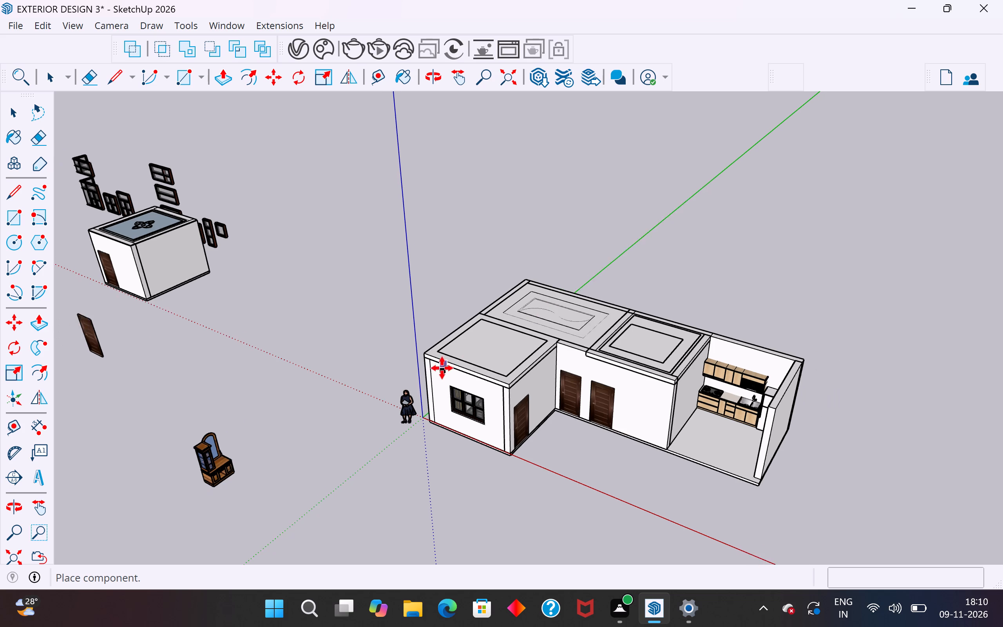
{"action": "scroll", "coordinate": [442, 368], "scroll_direction": "down", "scroll_amount": 3}
{"action": "scroll", "coordinate": [568, 314], "scroll_direction": "down", "scroll_amount": 10}
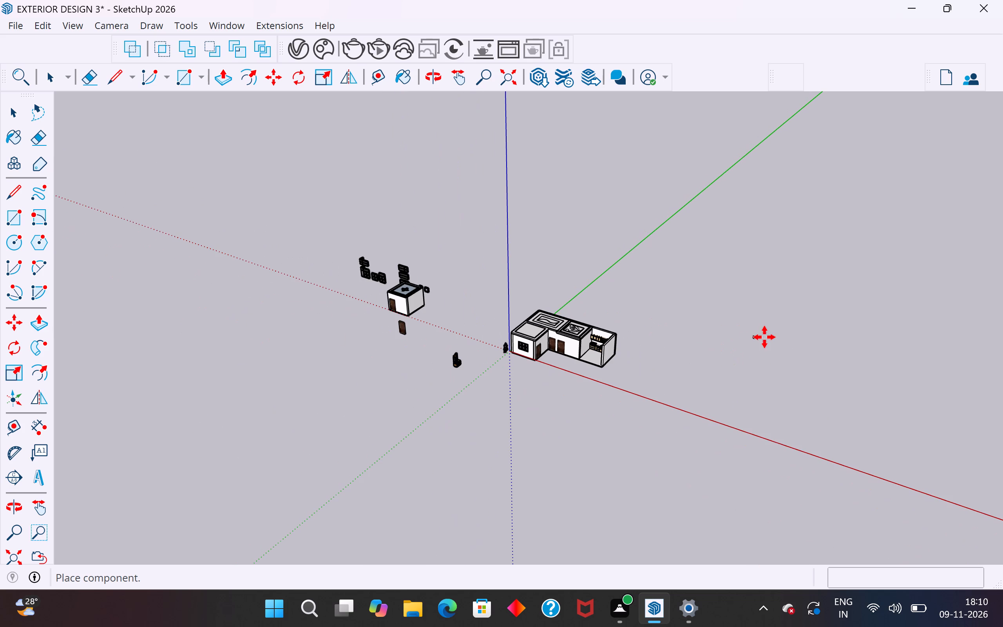
{"action": "left_click", "coordinate": [764, 337]}
Move the placed bathroom set closer to the kitchen end of the building.
{"action": "scroll", "coordinate": [777, 336], "scroll_direction": "up", "scroll_amount": 20}
{"action": "scroll", "coordinate": [777, 336], "scroll_direction": "up", "scroll_amount": 1}
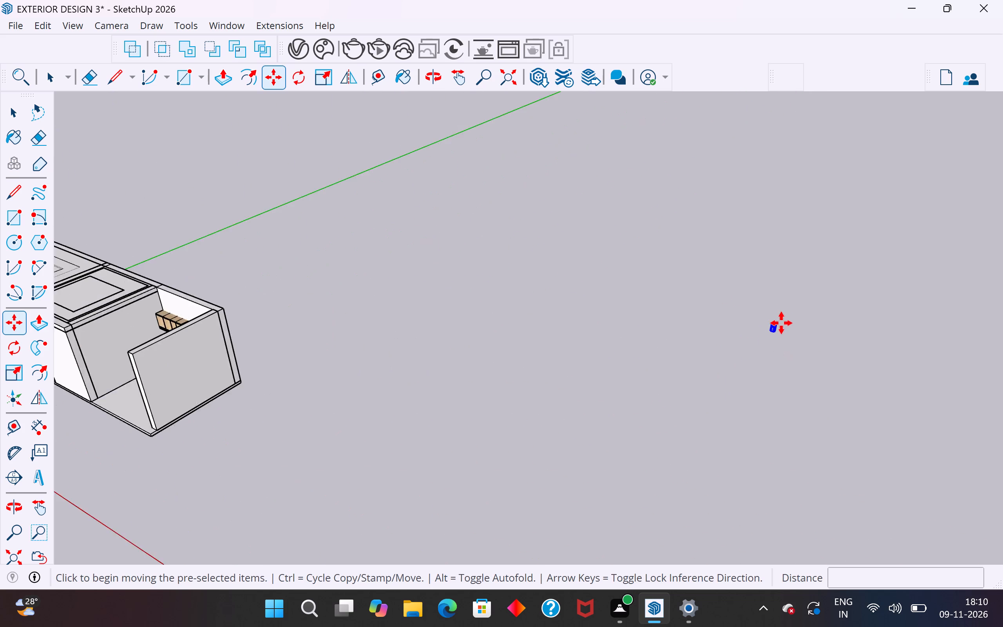
{"action": "scroll", "coordinate": [781, 323], "scroll_direction": "up", "scroll_amount": 20}
{"action": "scroll", "coordinate": [781, 323], "scroll_direction": "up", "scroll_amount": 9}
{"action": "scroll", "coordinate": [777, 345], "scroll_direction": "down", "scroll_amount": 9}
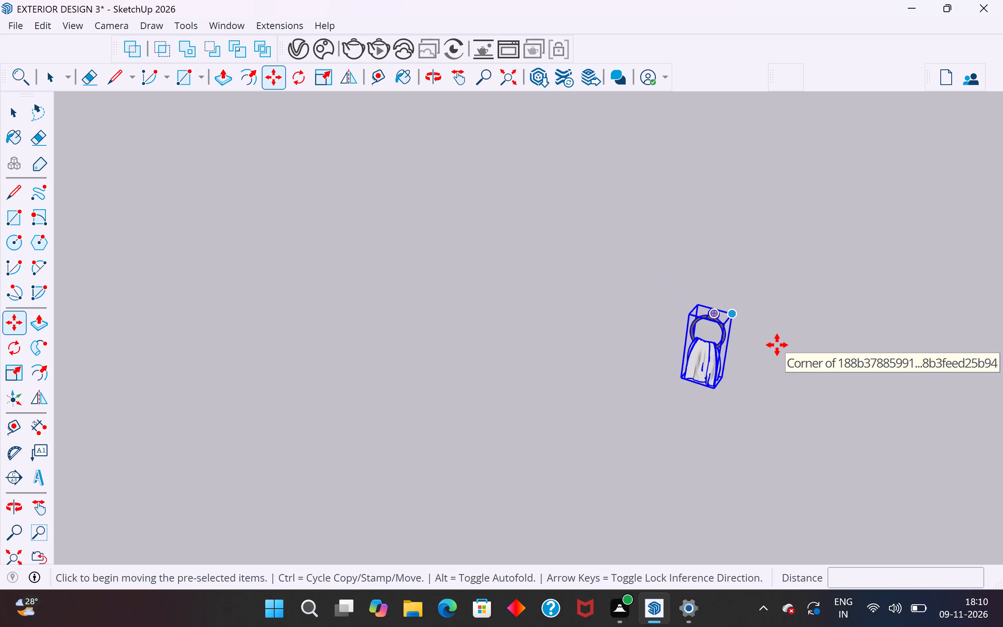
{"action": "scroll", "coordinate": [777, 345], "scroll_direction": "down", "scroll_amount": 20}
{"action": "scroll", "coordinate": [777, 345], "scroll_direction": "down", "scroll_amount": 16}
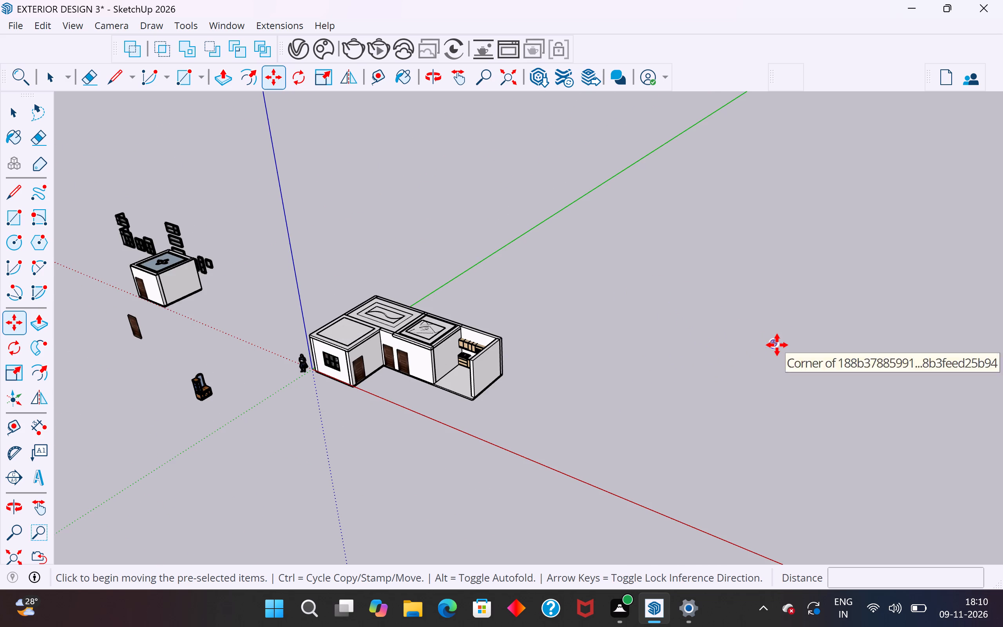
{"action": "scroll", "coordinate": [302, 355], "scroll_direction": "up", "scroll_amount": 2}
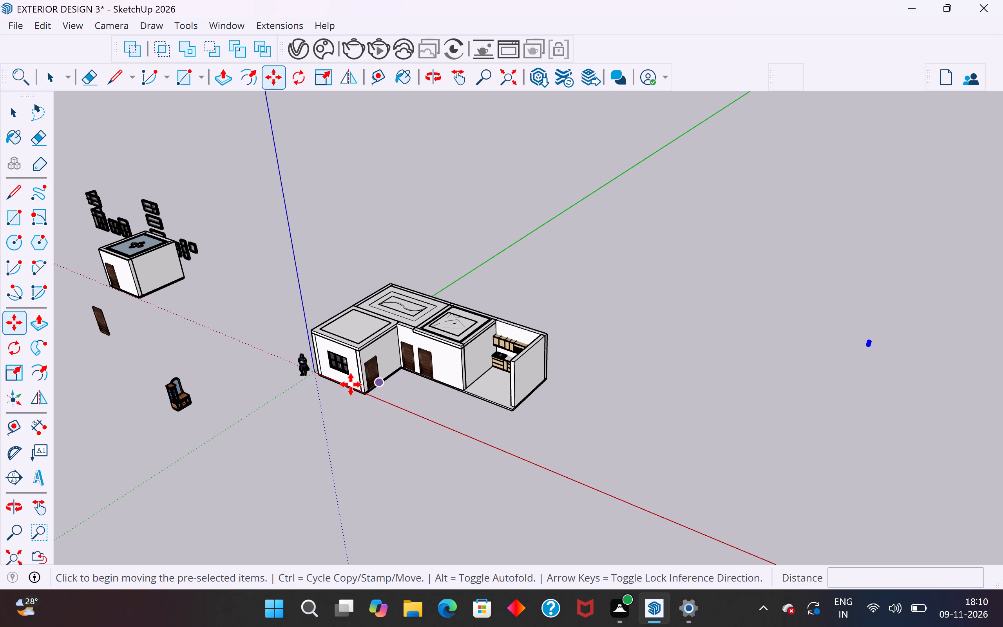
{"action": "scroll", "coordinate": [348, 384], "scroll_direction": "up", "scroll_amount": 10}
{"action": "scroll", "coordinate": [390, 388], "scroll_direction": "down", "scroll_amount": 11}
{"action": "left_click", "coordinate": [776, 371]}
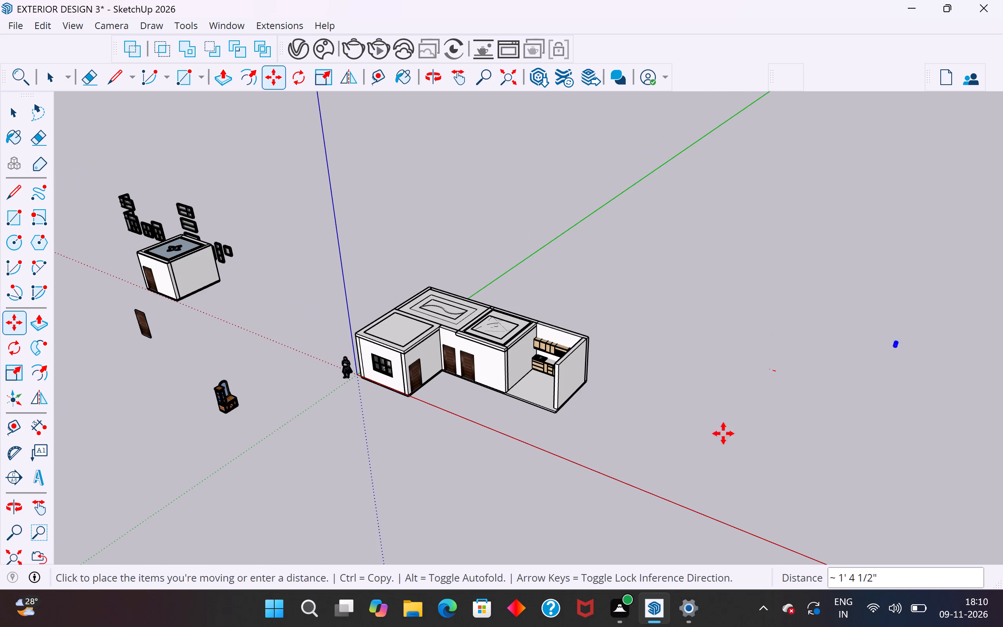
{"action": "left_click", "coordinate": [612, 337]}
Move the placed bathroom set about 93' 7" from the empty space to beside the standing figure near the origin.
{"action": "scroll", "coordinate": [777, 355], "scroll_direction": "up", "scroll_amount": 16}
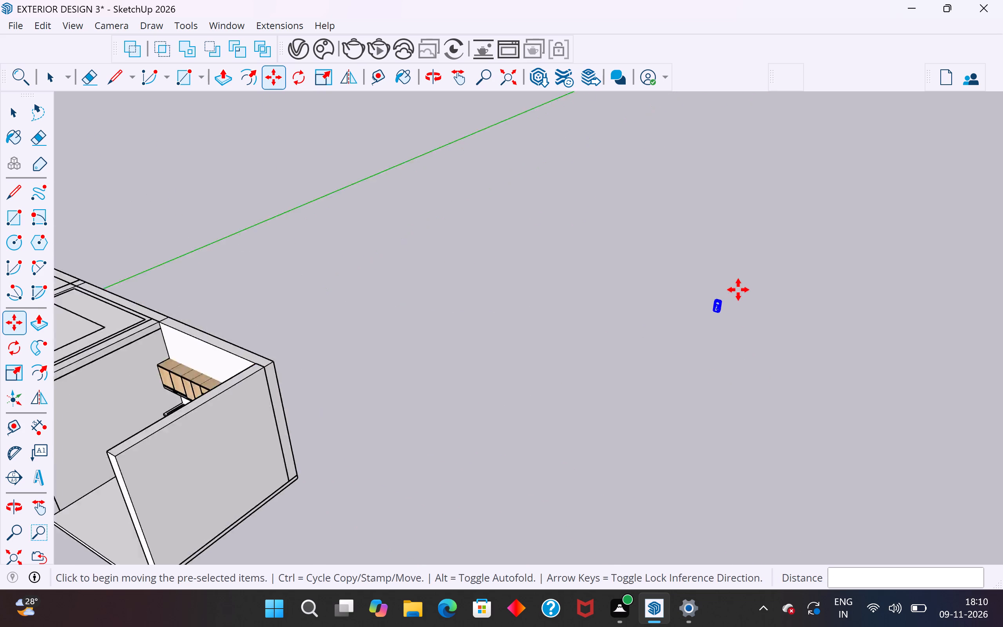
{"action": "scroll", "coordinate": [738, 290], "scroll_direction": "up", "scroll_amount": 15}
{"action": "left_click", "coordinate": [18, 122]}
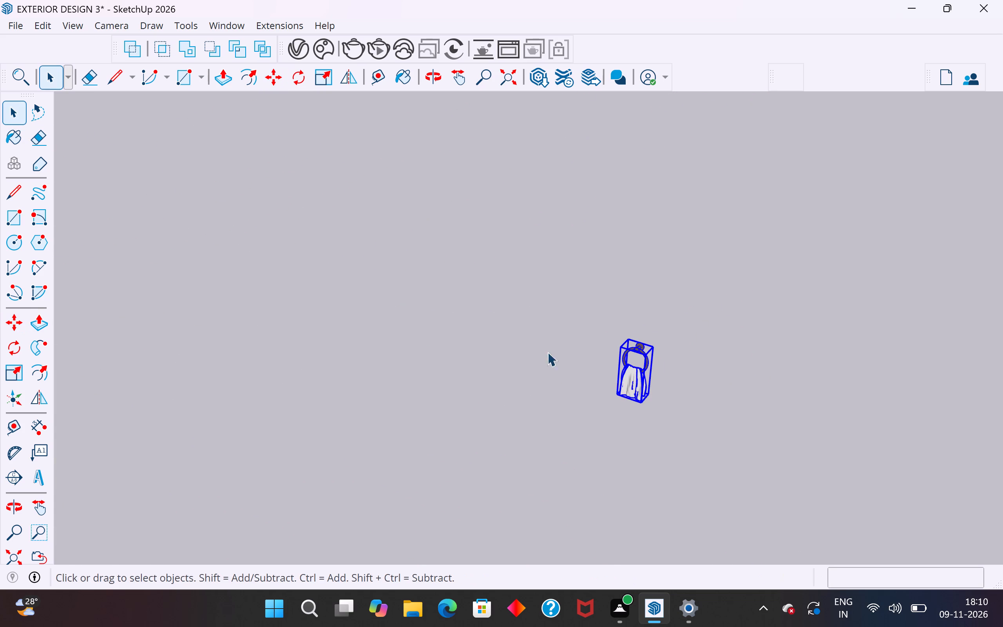
{"action": "left_click_drag", "start_coordinate": [693, 315], "coordinate": [526, 442]}
{"action": "key", "text": "m"}
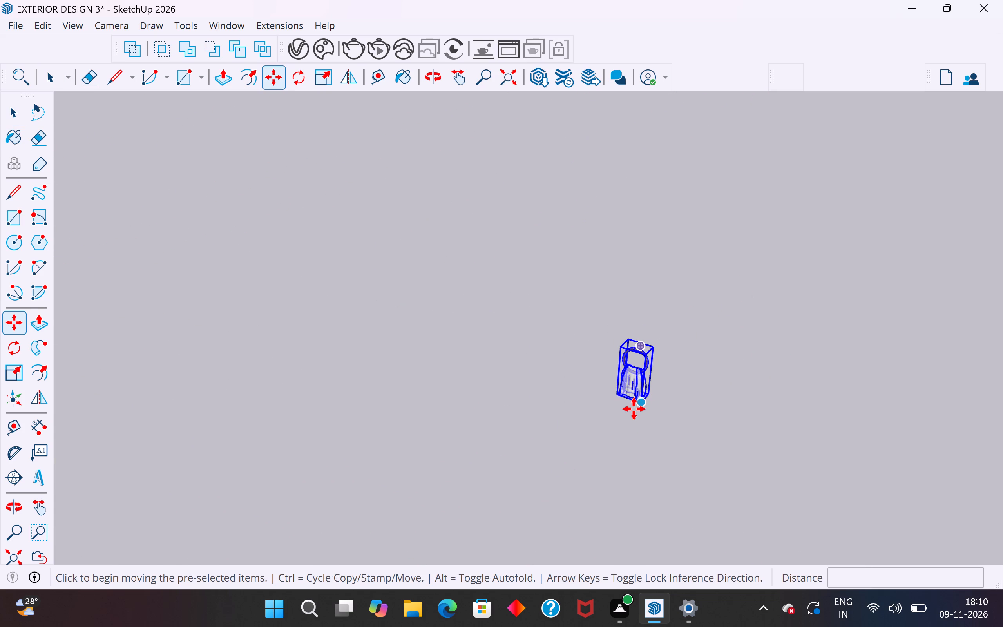
{"action": "left_click", "coordinate": [634, 409]}
{"action": "scroll", "coordinate": [807, 396], "scroll_direction": "down", "scroll_amount": 20}
{"action": "scroll", "coordinate": [807, 396], "scroll_direction": "down", "scroll_amount": 6}
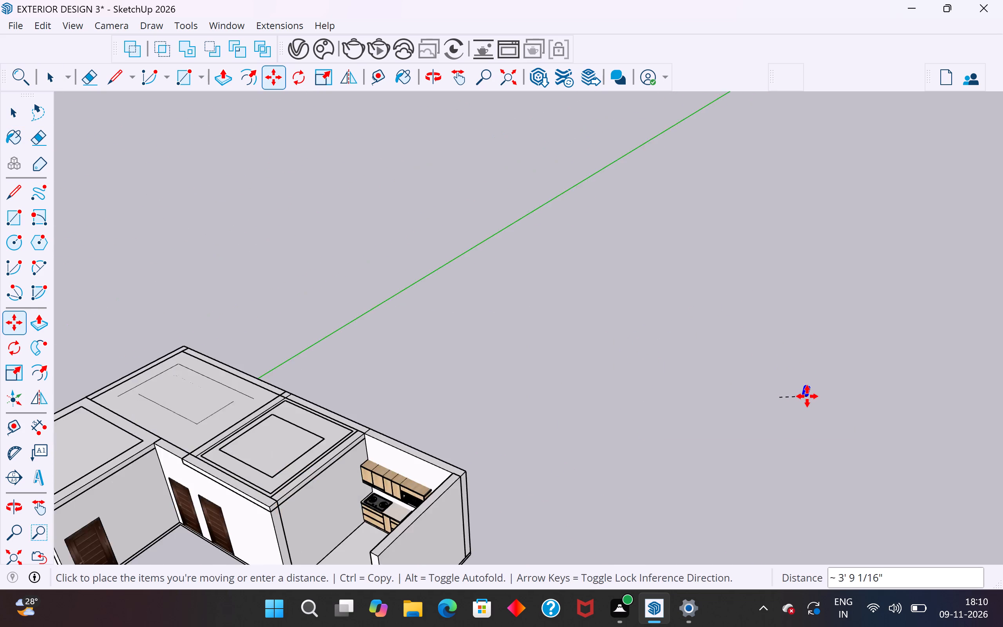
{"action": "scroll", "coordinate": [807, 396], "scroll_direction": "down", "scroll_amount": 5}
{"action": "scroll", "coordinate": [405, 506], "scroll_direction": "up", "scroll_amount": 5}
{"action": "middle_click_drag", "start_coordinate": [411, 497], "coordinate": [443, 352]}
{"action": "scroll", "coordinate": [443, 352], "scroll_direction": "up", "scroll_amount": 4}
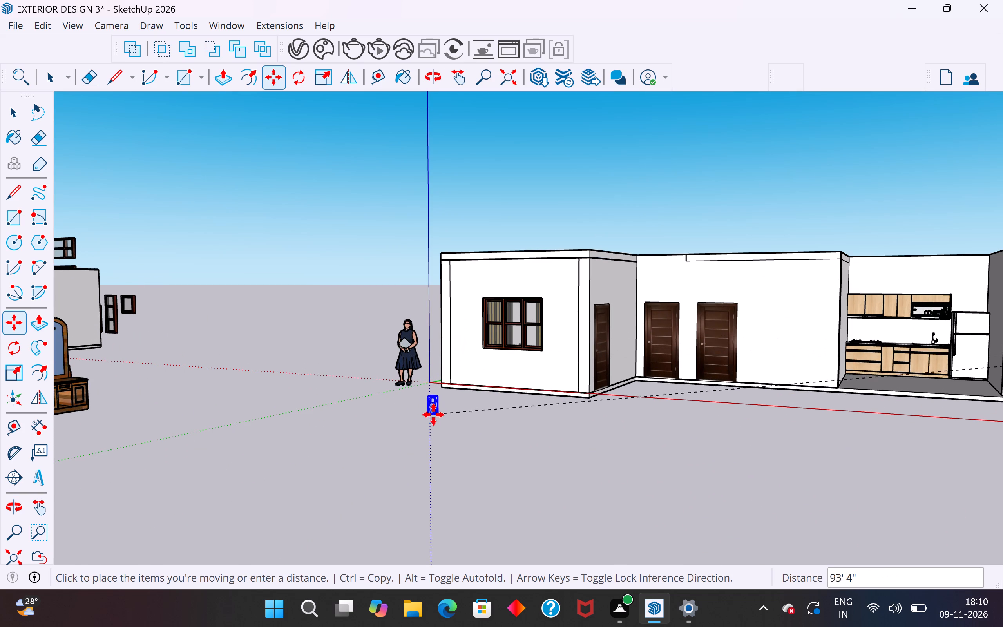
{"action": "left_click", "coordinate": [433, 415]}
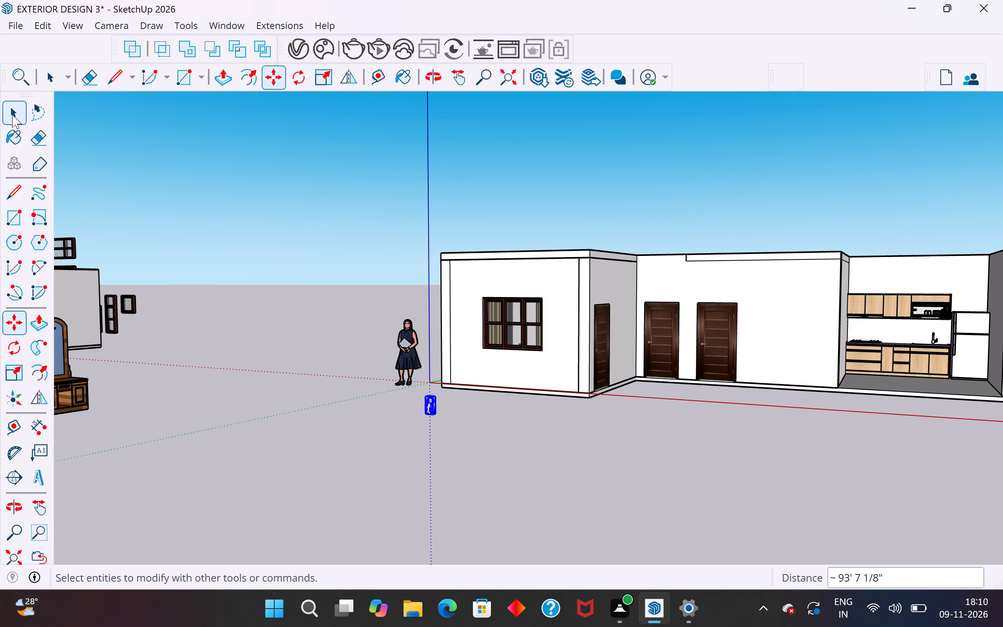
{"action": "left_click", "coordinate": [12, 114]}
{"action": "left_click", "coordinate": [224, 204]}
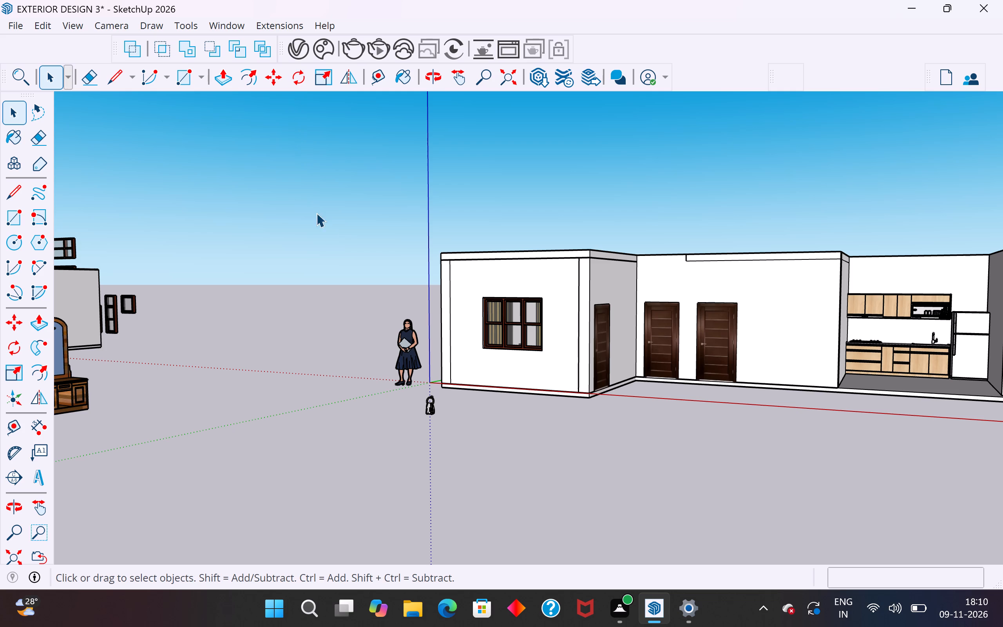
Reopen 3D Warehouse and browse the bathroom set models as far as the double-basin vanity set.
{"action": "scroll", "coordinate": [377, 219], "scroll_direction": "down", "scroll_amount": 4}
{"action": "left_click", "coordinate": [225, 25]}
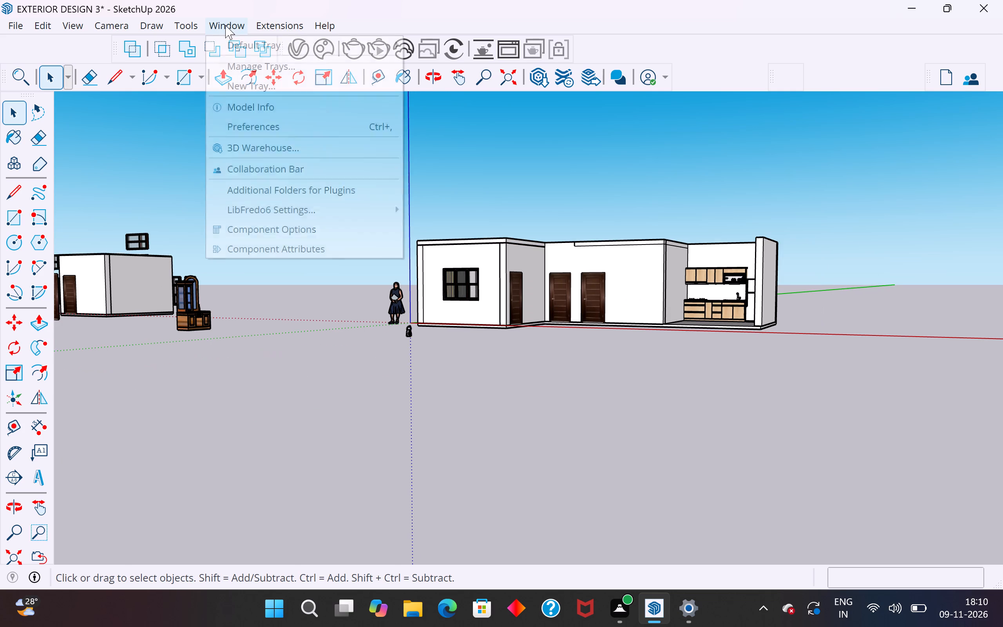
{"action": "left_click", "coordinate": [264, 144]}
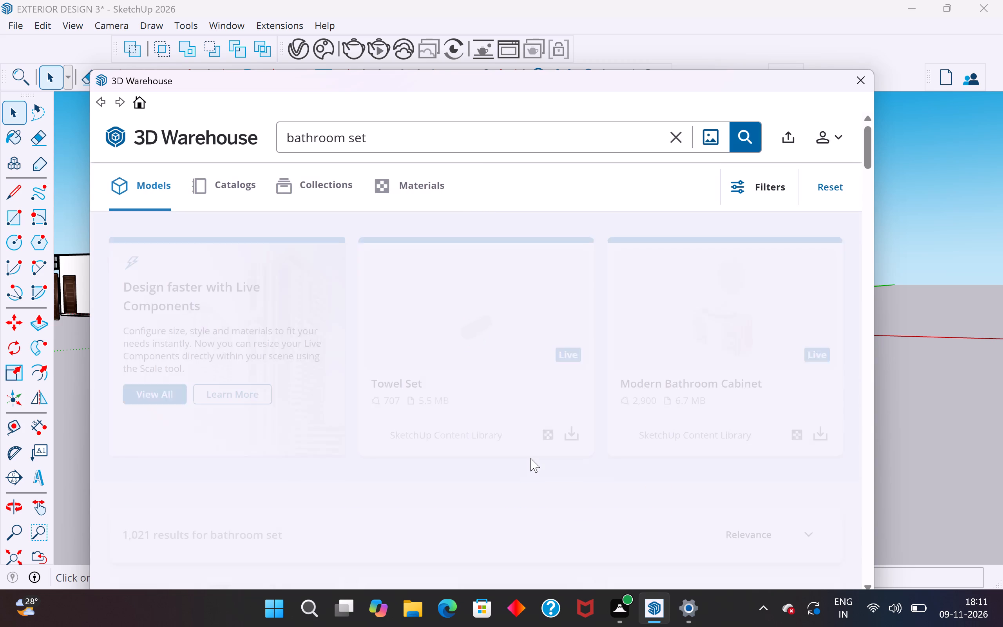
{"action": "scroll", "coordinate": [525, 439], "scroll_direction": "down", "scroll_amount": 2}
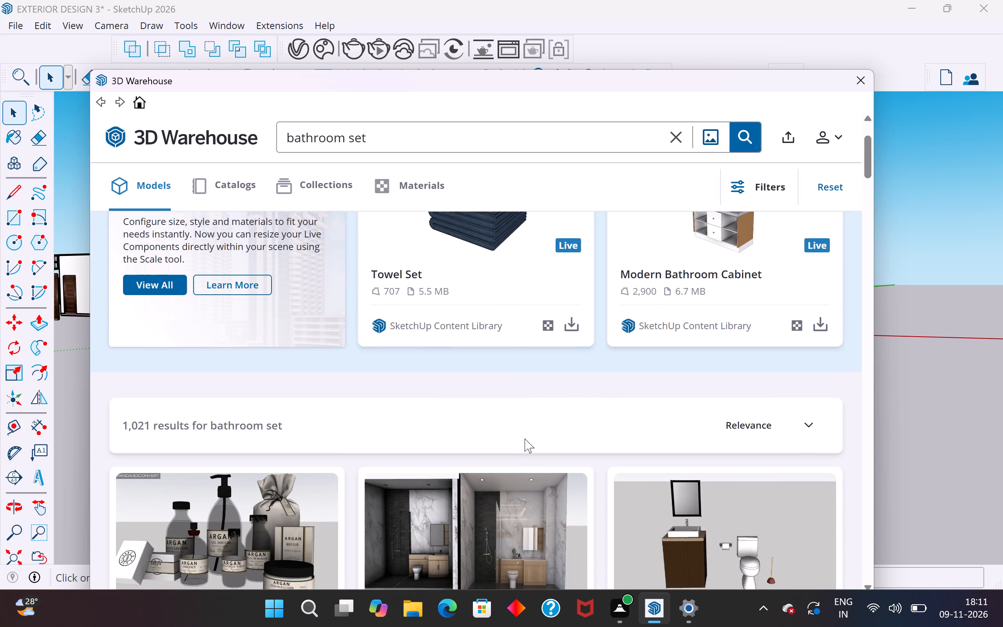
{"action": "scroll", "coordinate": [525, 439], "scroll_direction": "down", "scroll_amount": 4}
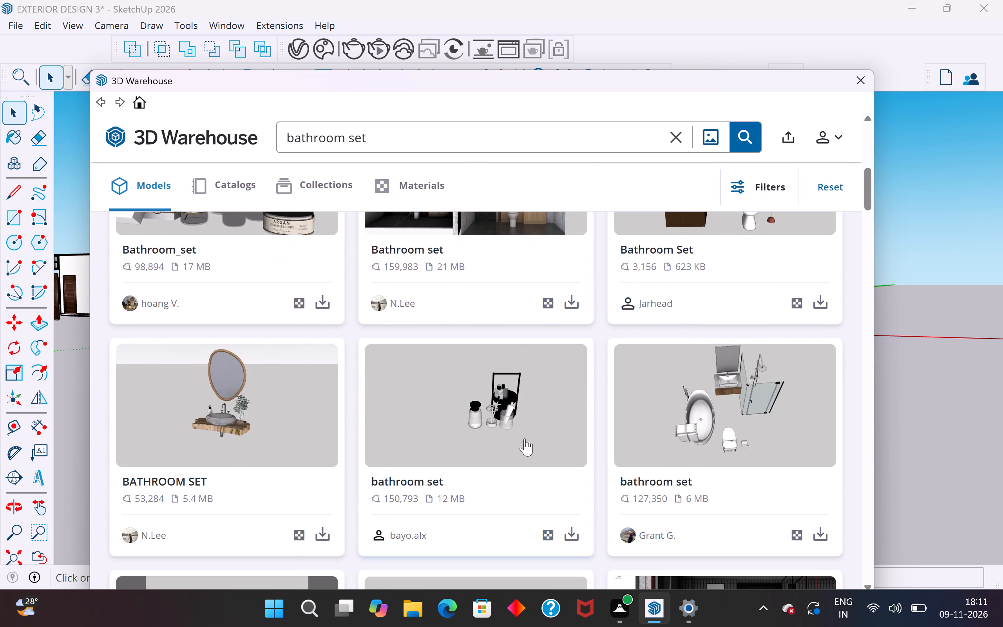
{"action": "scroll", "coordinate": [525, 439], "scroll_direction": "down", "scroll_amount": 2}
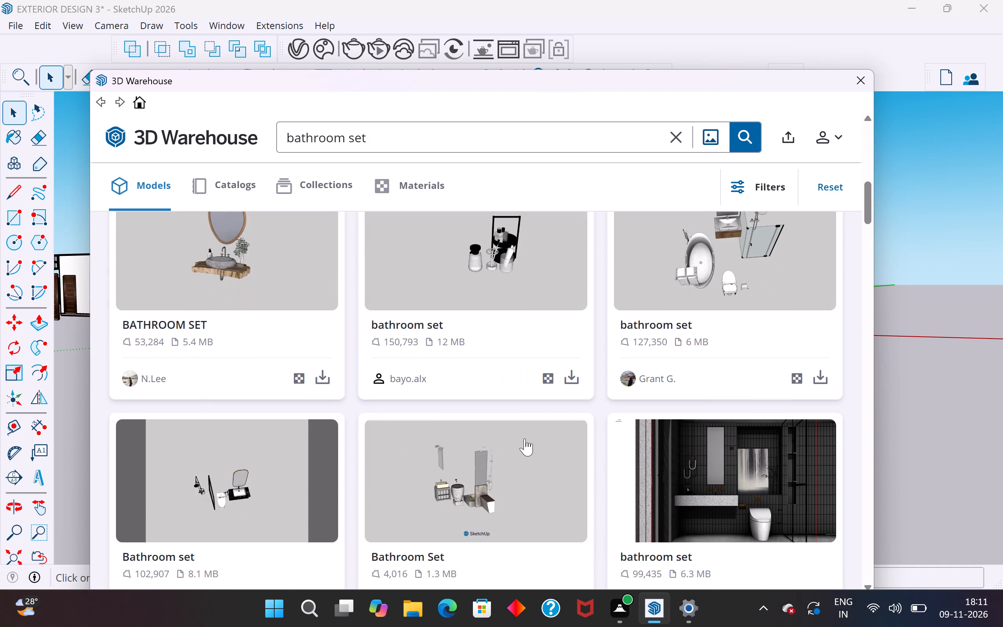
{"action": "scroll", "coordinate": [372, 439], "scroll_direction": "up", "scroll_amount": 2}
{"action": "scroll", "coordinate": [378, 459], "scroll_direction": "down", "scroll_amount": 4}
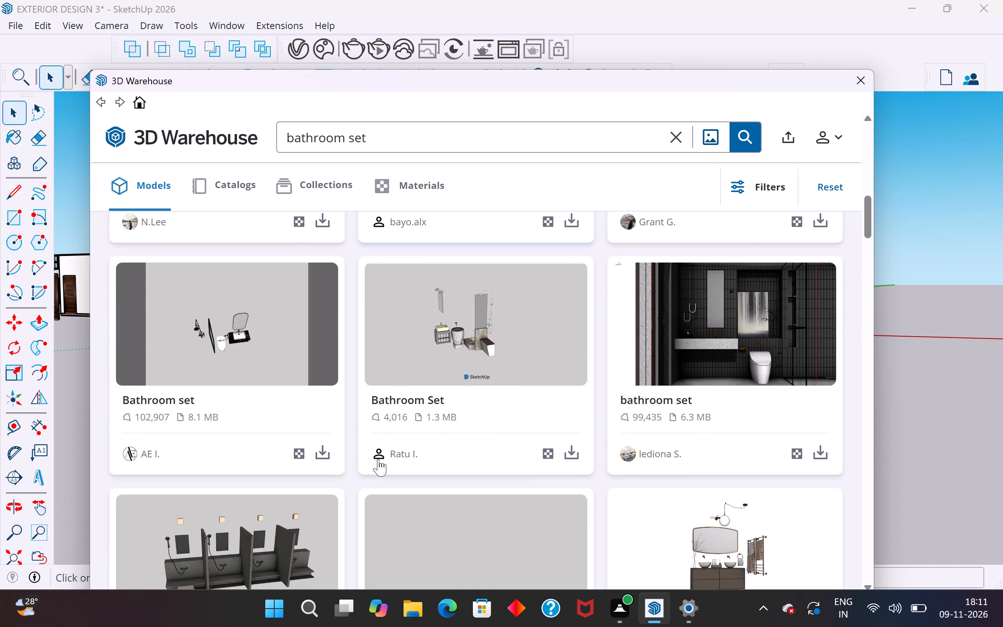
{"action": "scroll", "coordinate": [378, 459], "scroll_direction": "down", "scroll_amount": 3}
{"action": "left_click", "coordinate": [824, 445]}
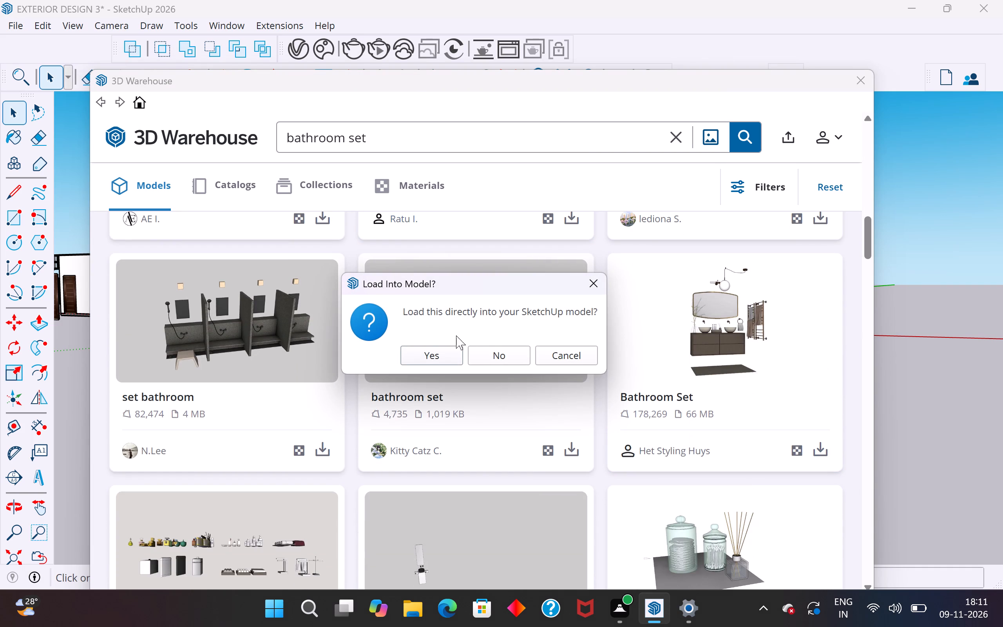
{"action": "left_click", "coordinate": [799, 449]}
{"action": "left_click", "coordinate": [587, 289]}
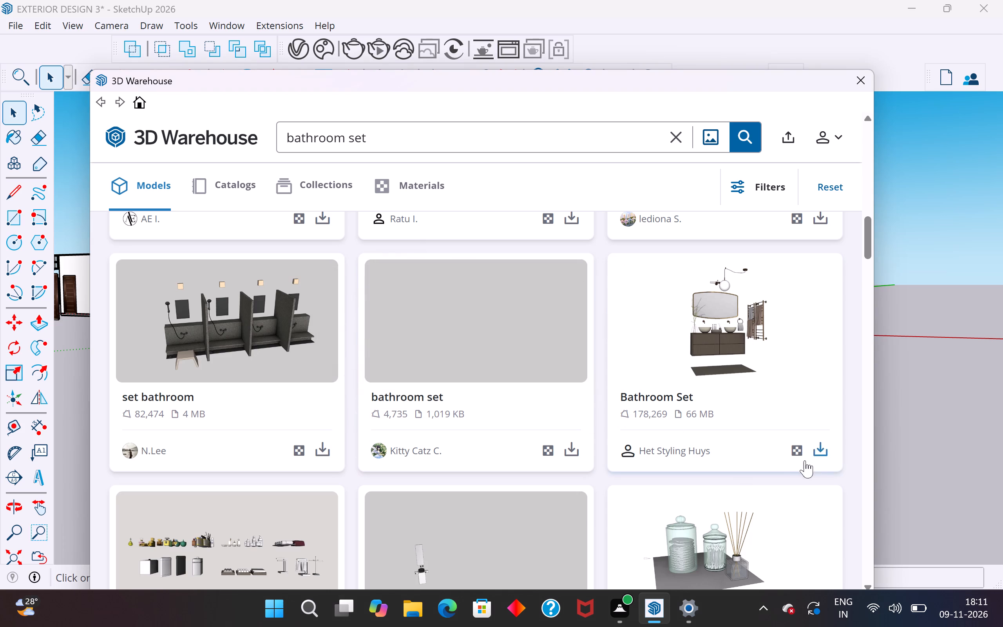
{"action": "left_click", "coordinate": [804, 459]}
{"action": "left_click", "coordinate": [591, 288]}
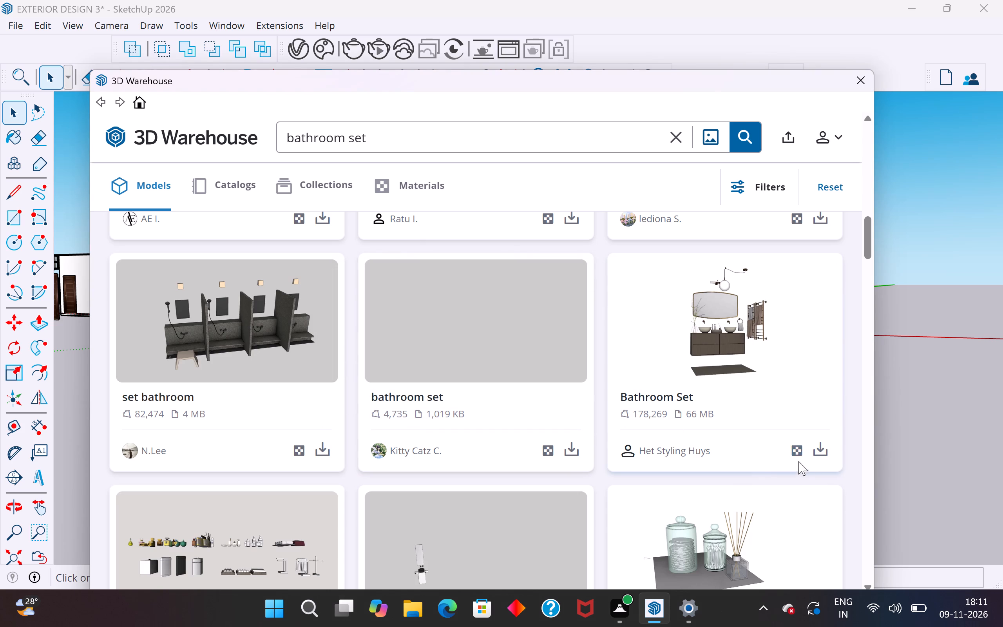
Examine the materials included in the 66 MB "Bathroom Set" with the double-basin vanity.
{"action": "left_click", "coordinate": [796, 453]}
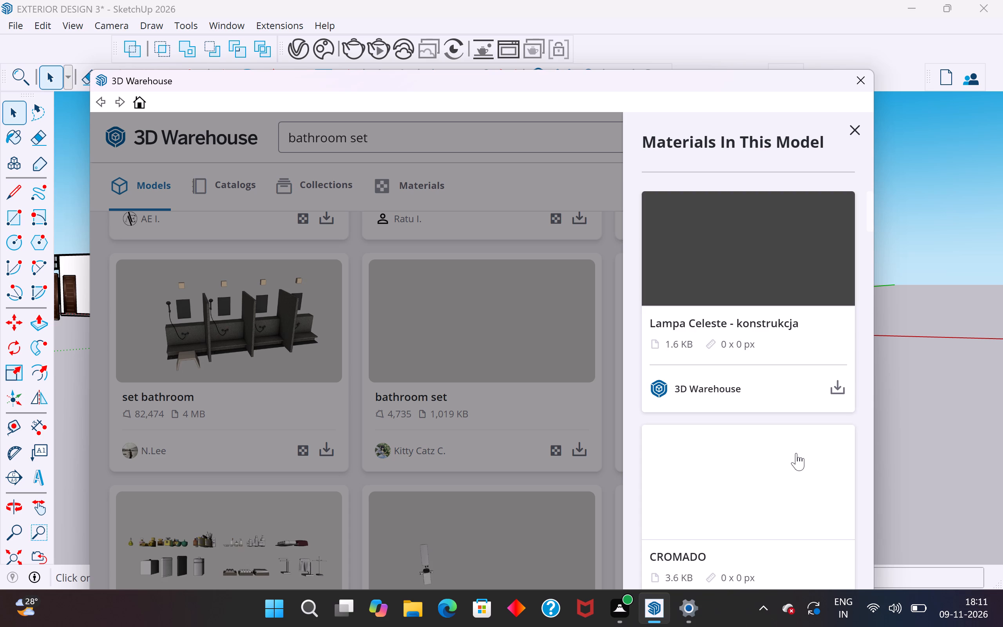
{"action": "scroll", "coordinate": [796, 453], "scroll_direction": "down", "scroll_amount": 4}
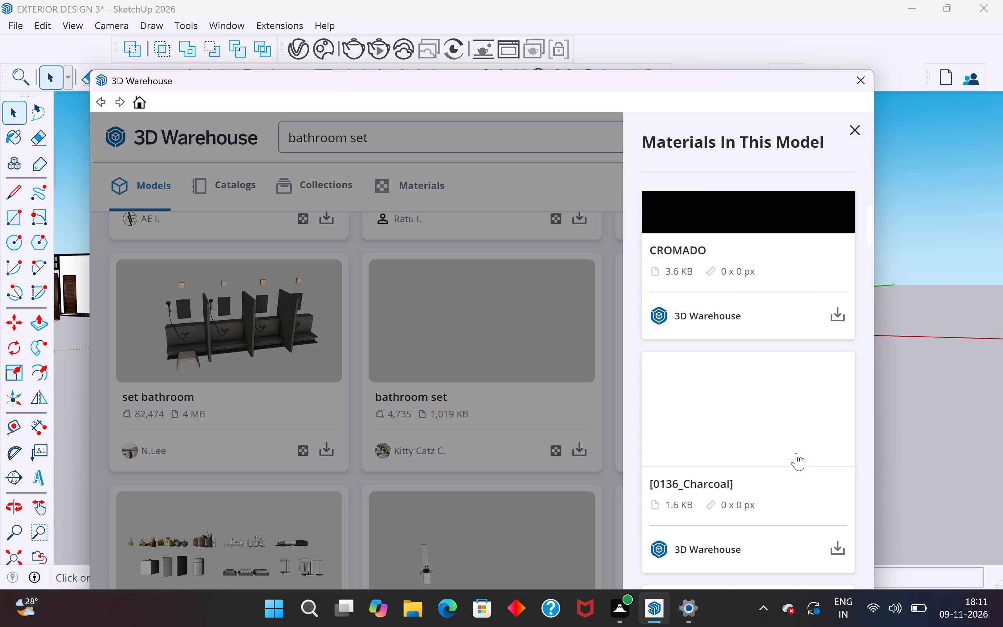
{"action": "scroll", "coordinate": [796, 453], "scroll_direction": "down", "scroll_amount": 3}
{"action": "scroll", "coordinate": [796, 453], "scroll_direction": "up", "scroll_amount": 3}
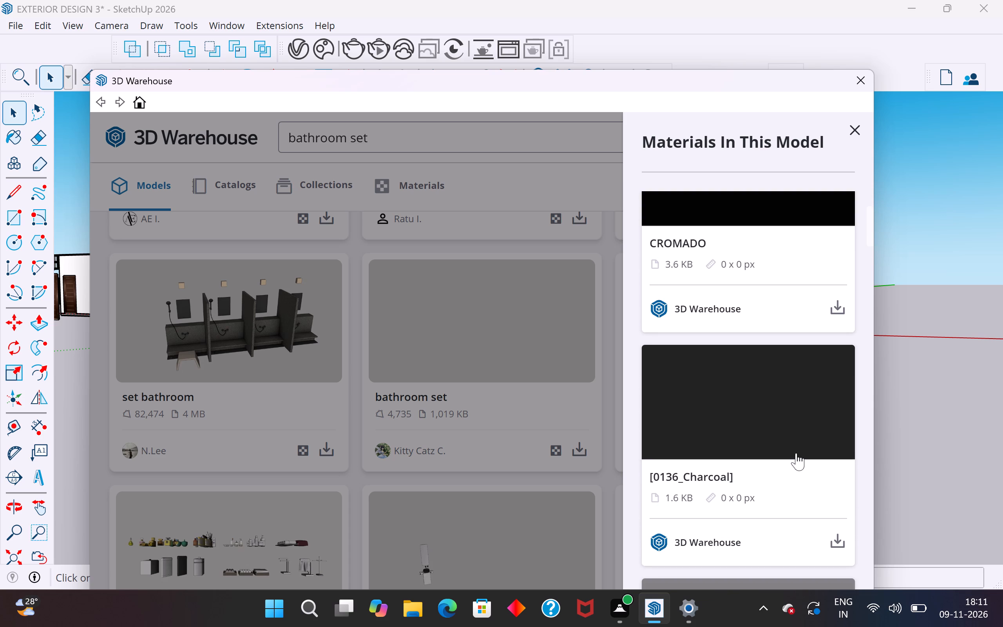
{"action": "scroll", "coordinate": [796, 453], "scroll_direction": "up", "scroll_amount": 4}
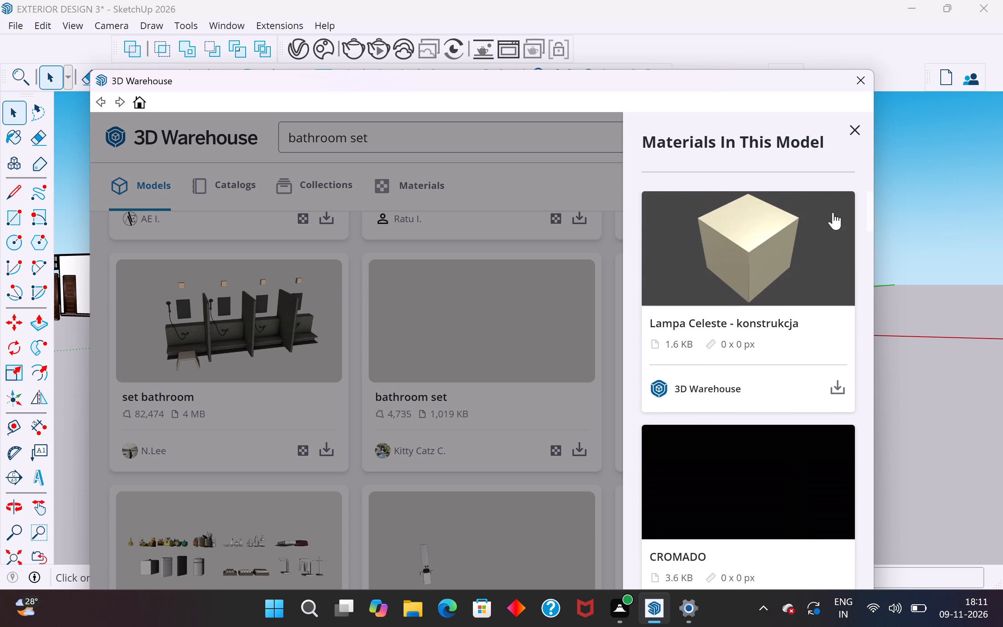
{"action": "left_click", "coordinate": [854, 131]}
Load the 66 MB "Bathroom Set" with the double-basin vanity directly into the model again.
{"action": "left_click", "coordinate": [825, 449]}
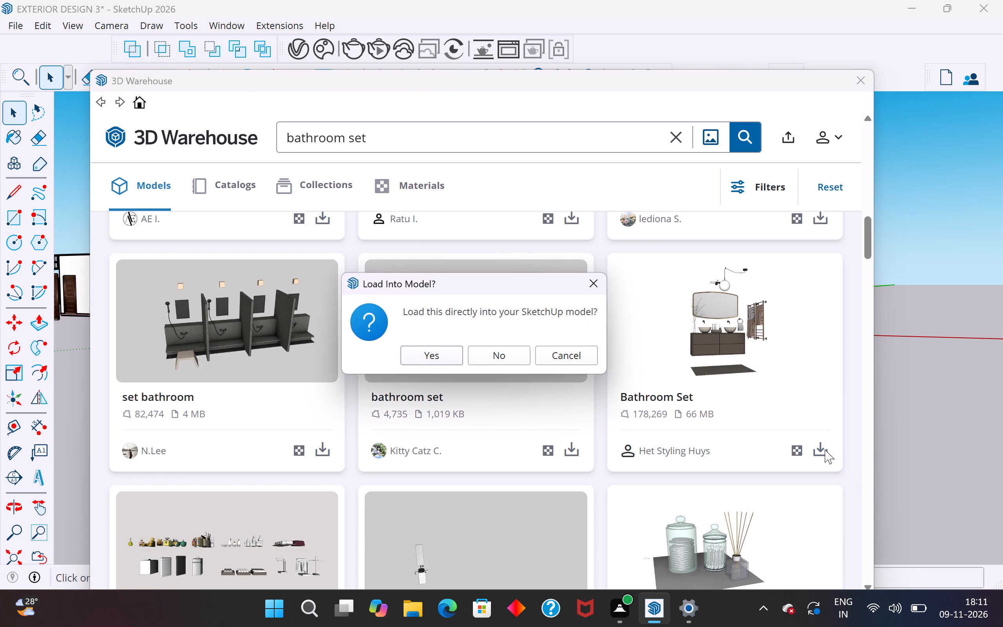
{"action": "left_click", "coordinate": [434, 361]}
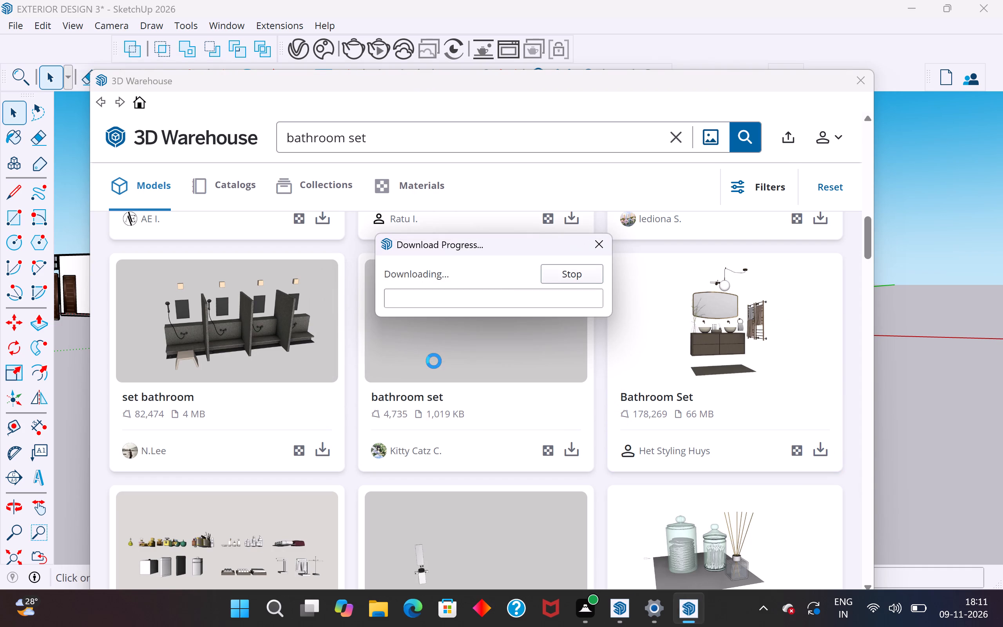
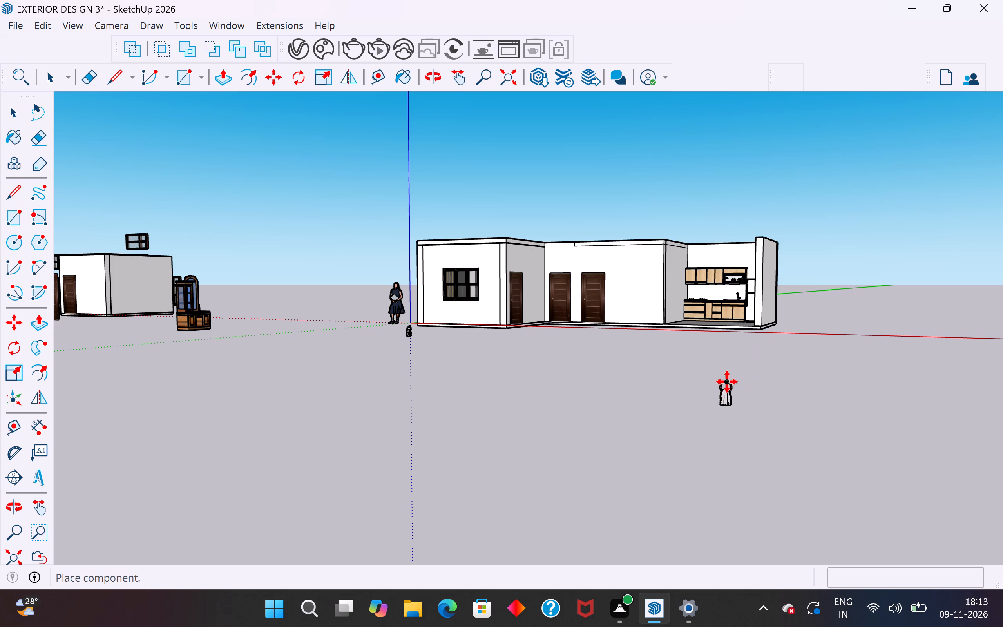
Place the loaded double-basin bathroom set on the open ground beyond the kitchen end of the building.
{"action": "left_click", "coordinate": [845, 308]}
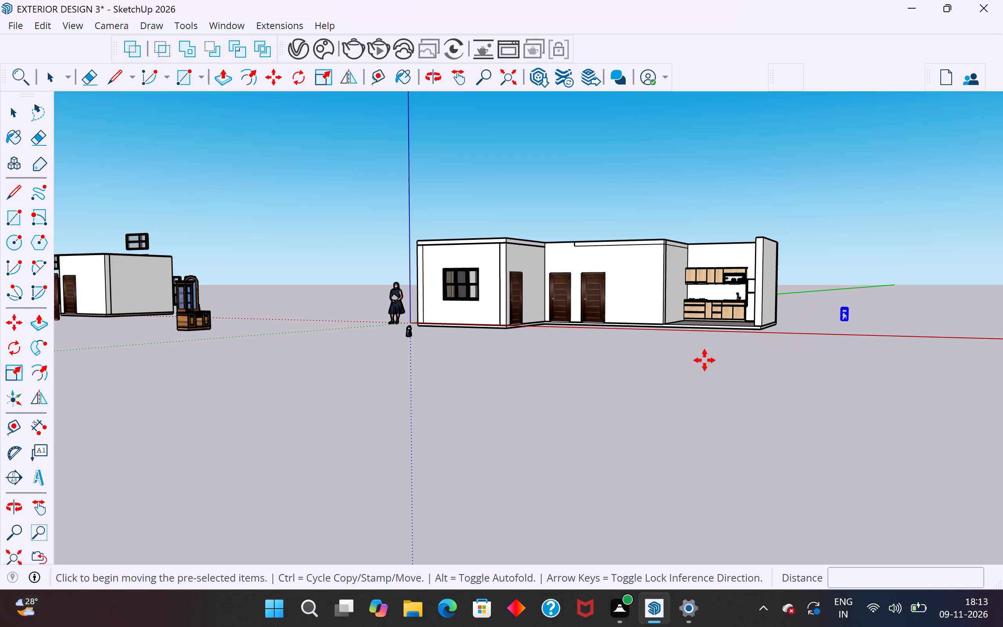
Find the 6.3 MB "bathroom set" with the dark-tiled room in 3D Warehouse and load it directly into the model.
{"action": "scroll", "coordinate": [444, 304], "scroll_direction": "down", "scroll_amount": 4}
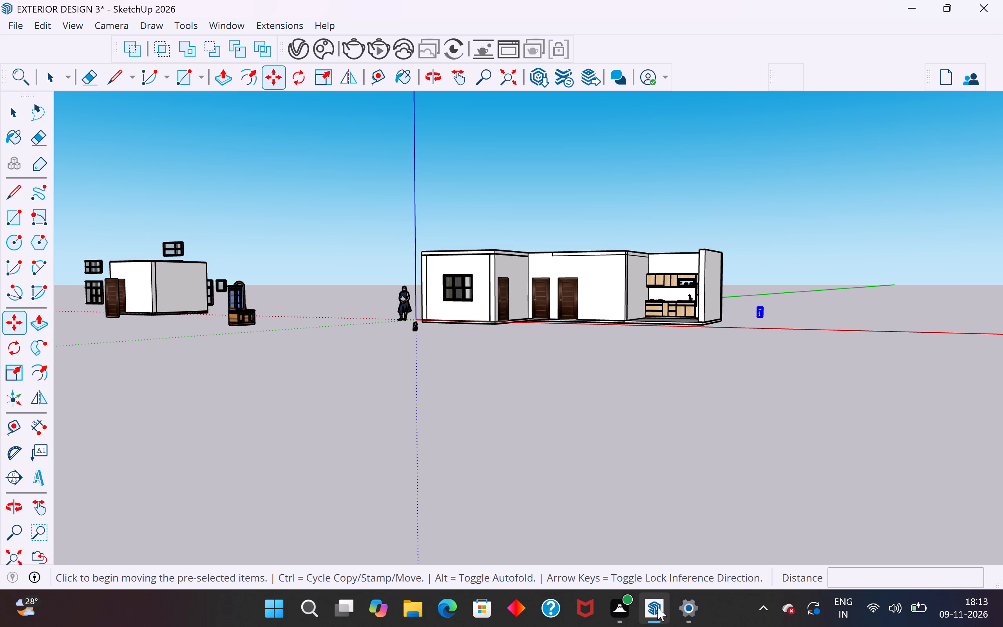
{"action": "left_click", "coordinate": [230, 24]}
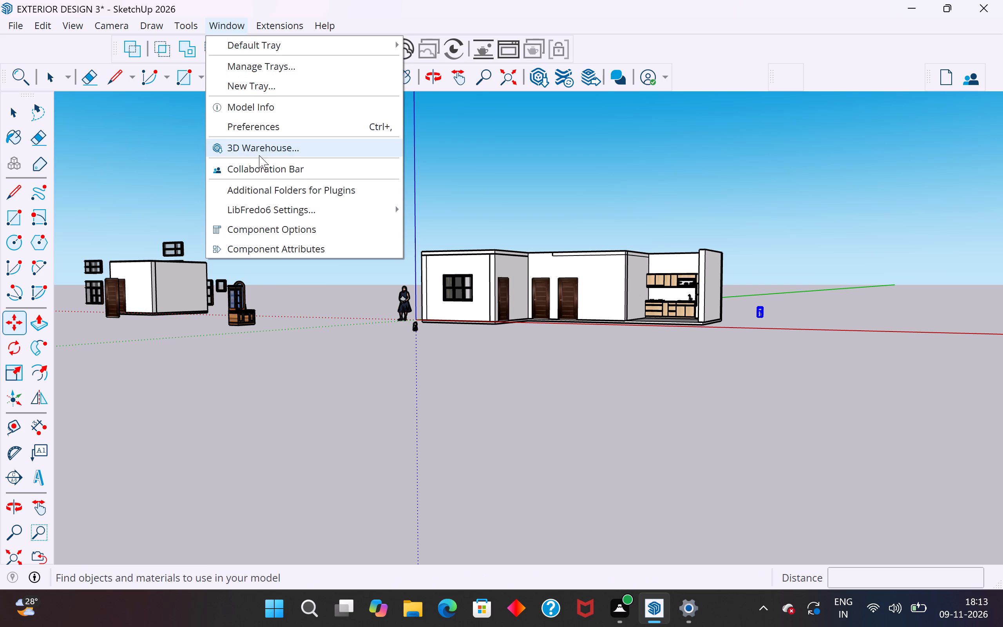
{"action": "left_click", "coordinate": [268, 145]}
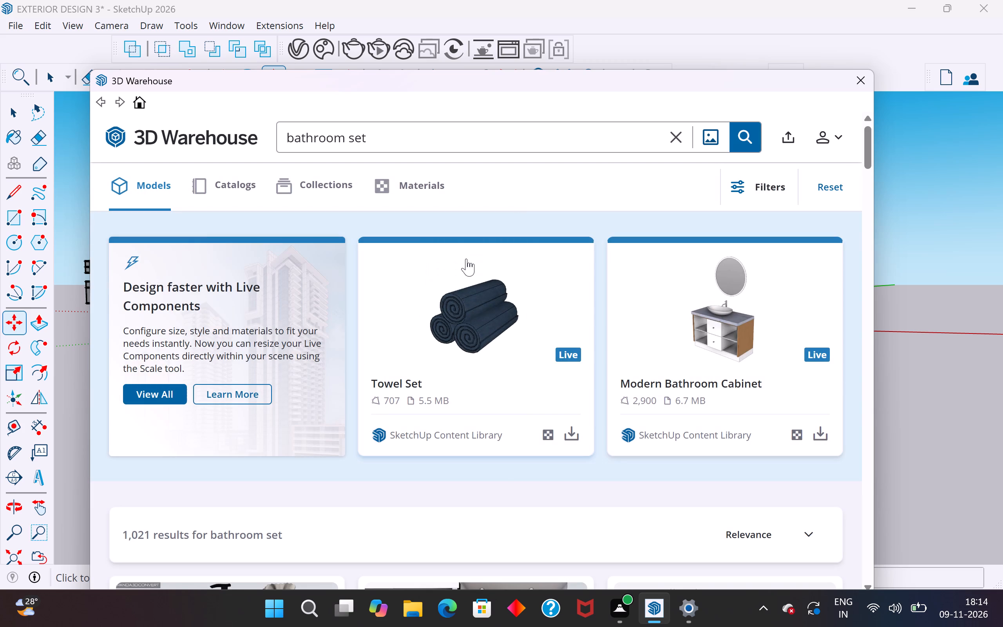
{"action": "scroll", "coordinate": [418, 372], "scroll_direction": "down", "scroll_amount": 3}
{"action": "scroll", "coordinate": [424, 361], "scroll_direction": "up", "scroll_amount": 3}
{"action": "scroll", "coordinate": [424, 361], "scroll_direction": "down", "scroll_amount": 5}
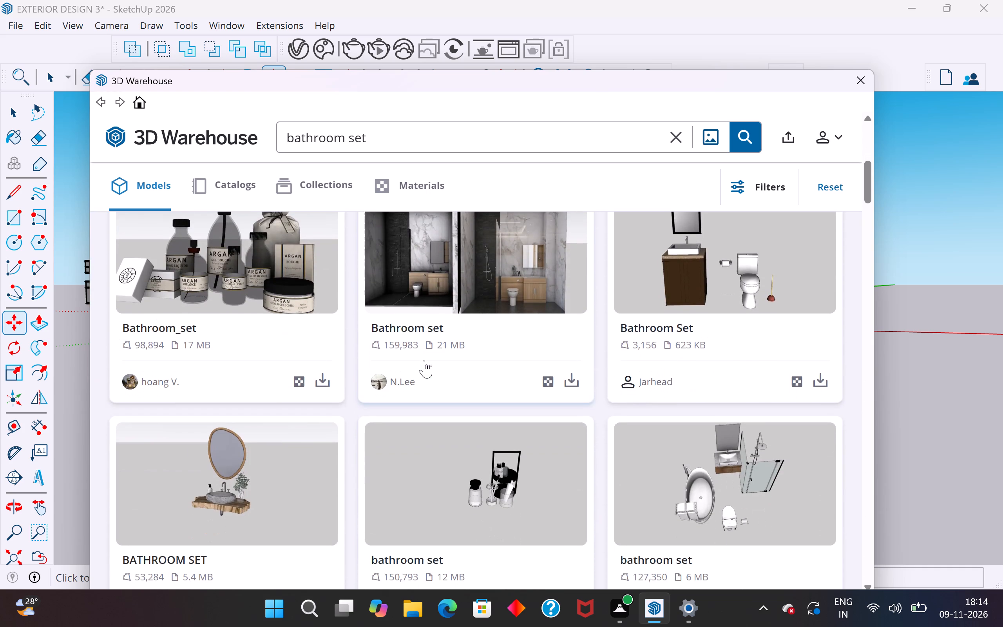
{"action": "scroll", "coordinate": [424, 361], "scroll_direction": "down", "scroll_amount": 2}
{"action": "scroll", "coordinate": [424, 361], "scroll_direction": "up", "scroll_amount": 1}
{"action": "scroll", "coordinate": [424, 361], "scroll_direction": "down", "scroll_amount": 3}
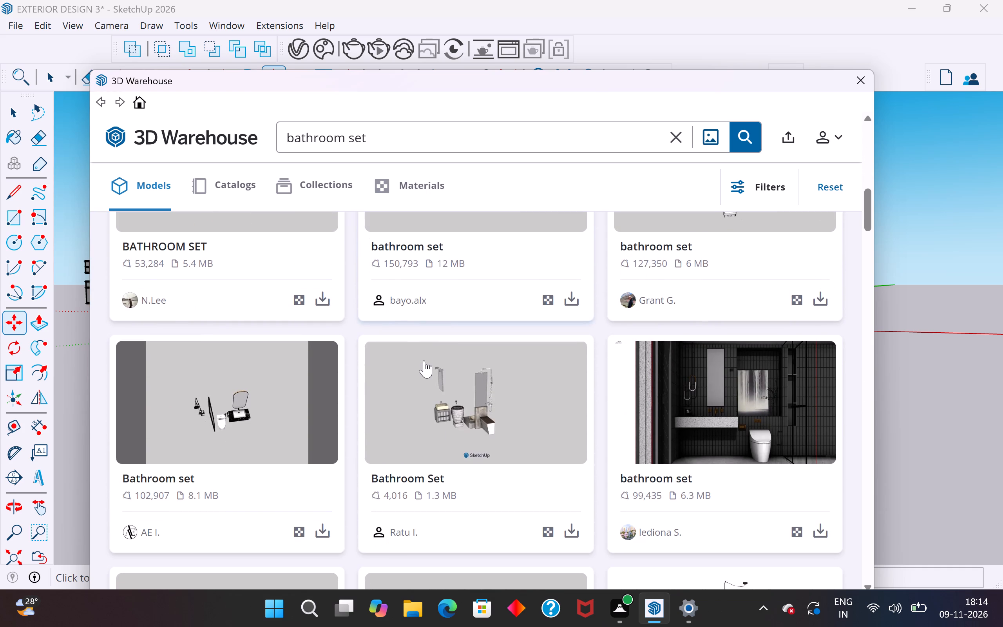
{"action": "scroll", "coordinate": [424, 361], "scroll_direction": "down", "scroll_amount": 1}
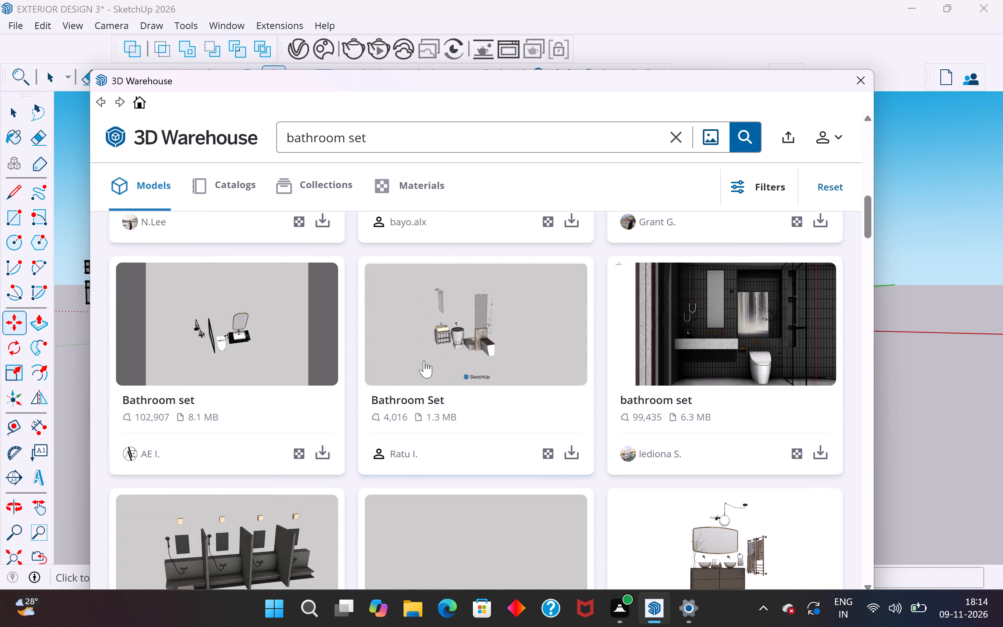
{"action": "left_click", "coordinate": [820, 454]}
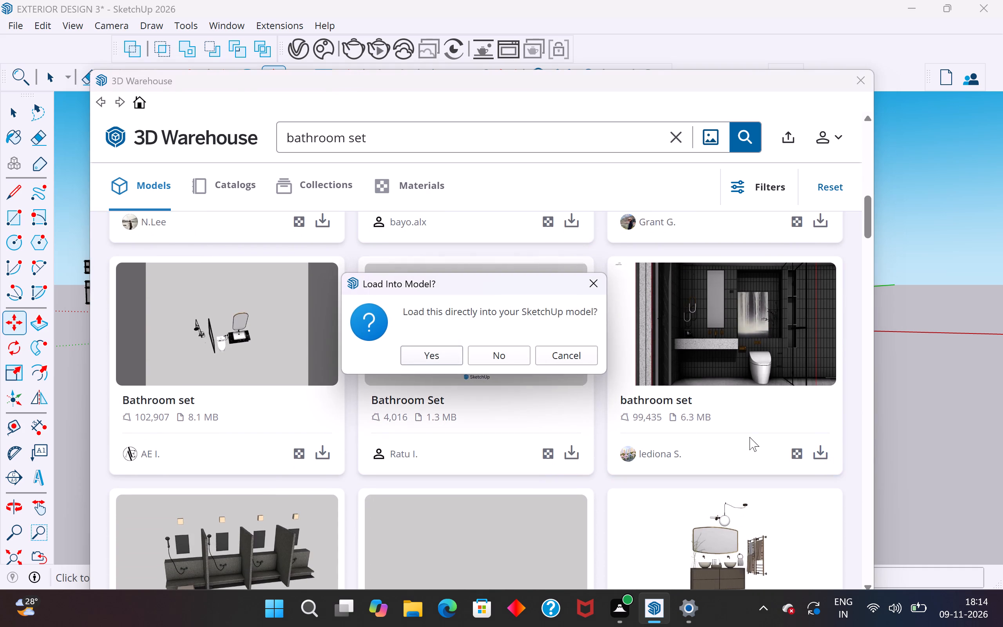
{"action": "left_click", "coordinate": [424, 350]}
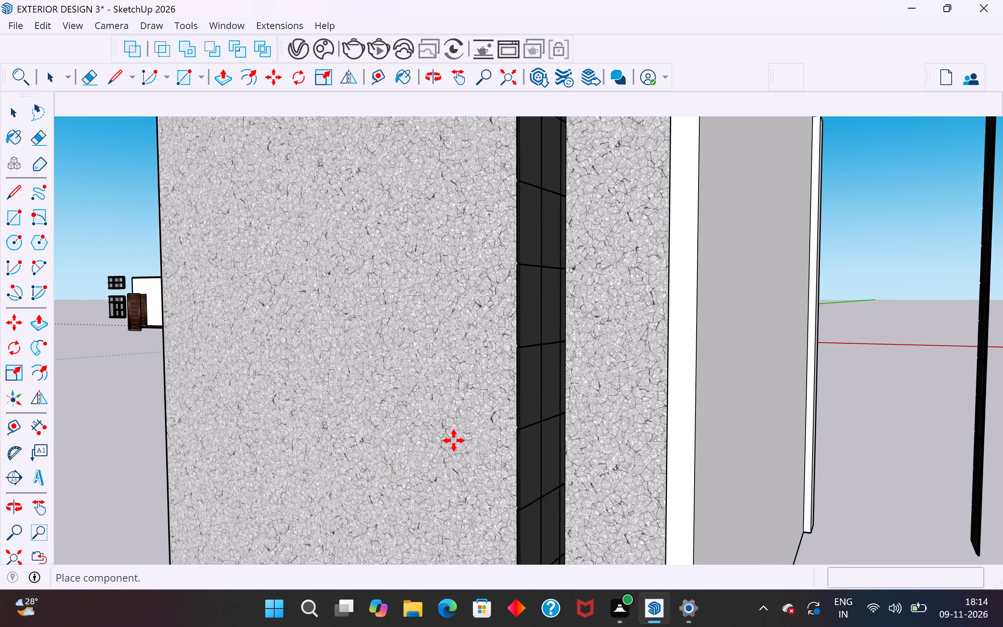
Place the dark-tiled bathroom room on the open ground across the red axis from the building.
{"action": "scroll", "coordinate": [454, 440], "scroll_direction": "down", "scroll_amount": 9}
{"action": "middle_click_drag", "start_coordinate": [461, 447], "coordinate": [730, 482]}
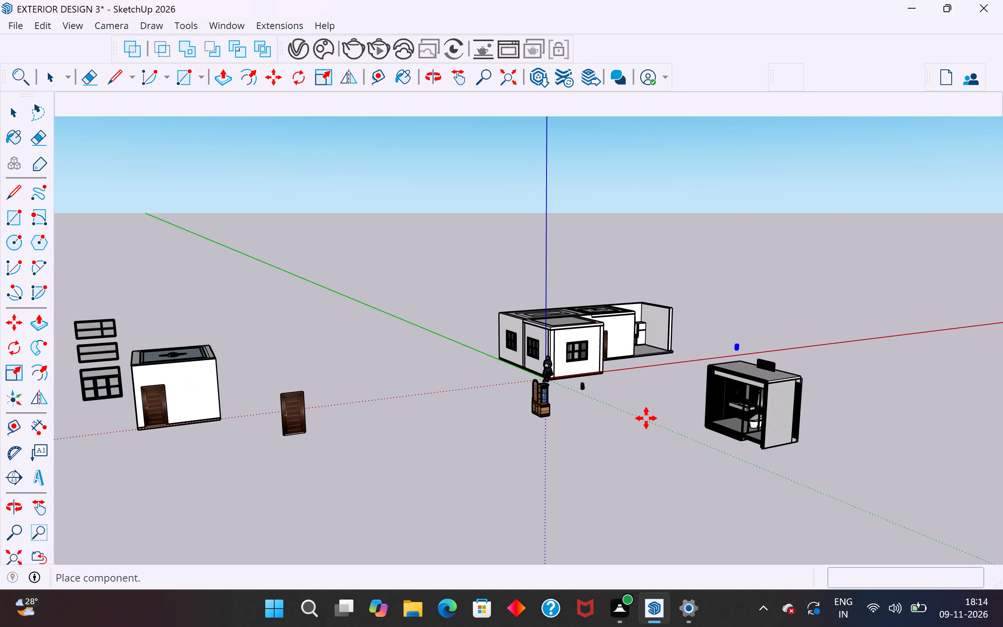
{"action": "left_click", "coordinate": [692, 413]}
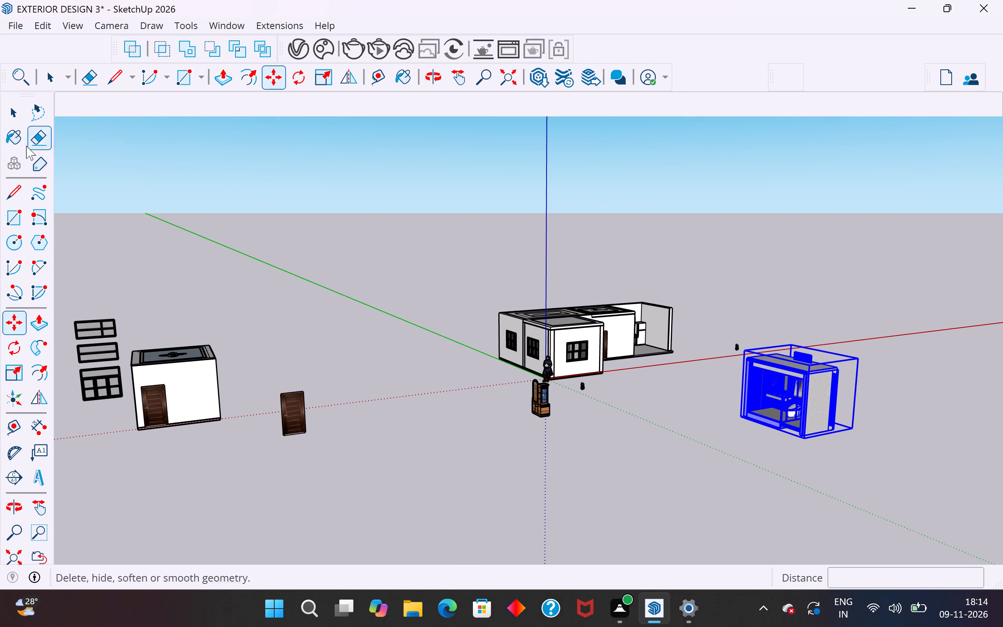
{"action": "left_click", "coordinate": [10, 120]}
{"action": "left_click", "coordinate": [323, 263]}
Examine the placed bathroom's interior, including the door, stone basin, mirror, toilet, wall art and niches.
{"action": "scroll", "coordinate": [876, 466], "scroll_direction": "up", "scroll_amount": 5}
{"action": "middle_click_drag", "start_coordinate": [728, 389], "coordinate": [909, 418]}
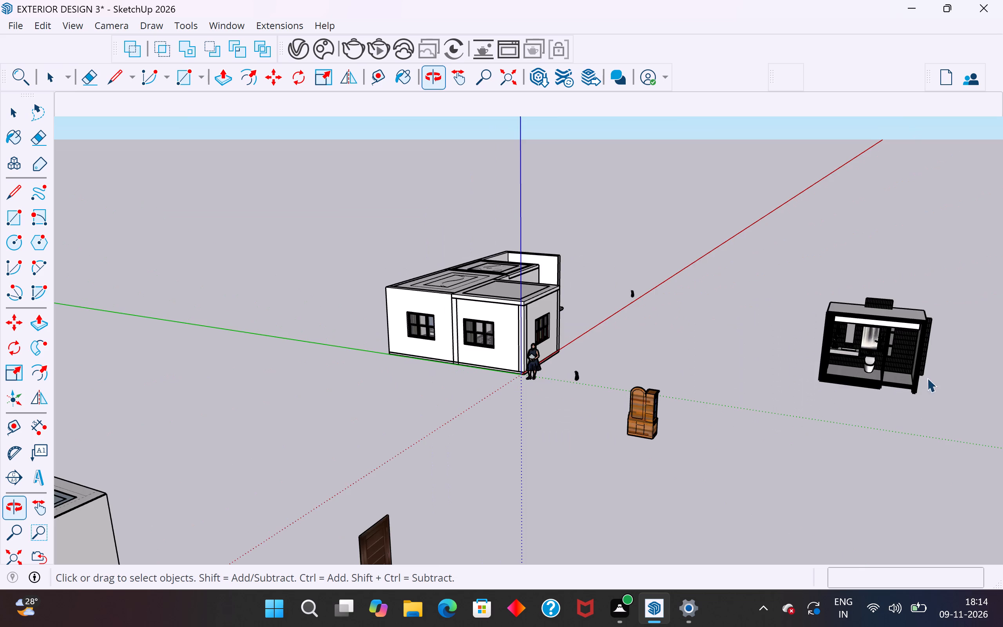
{"action": "scroll", "coordinate": [932, 360], "scroll_direction": "up", "scroll_amount": 11}
{"action": "middle_click_drag", "start_coordinate": [935, 354], "coordinate": [958, 321]}
{"action": "scroll", "coordinate": [594, 436], "scroll_direction": "down", "scroll_amount": 5}
{"action": "middle_click_drag", "start_coordinate": [659, 473], "coordinate": [777, 498]}
{"action": "scroll", "coordinate": [997, 294], "scroll_direction": "up", "scroll_amount": 9}
{"action": "middle_click_drag", "start_coordinate": [910, 294], "coordinate": [795, 201]}
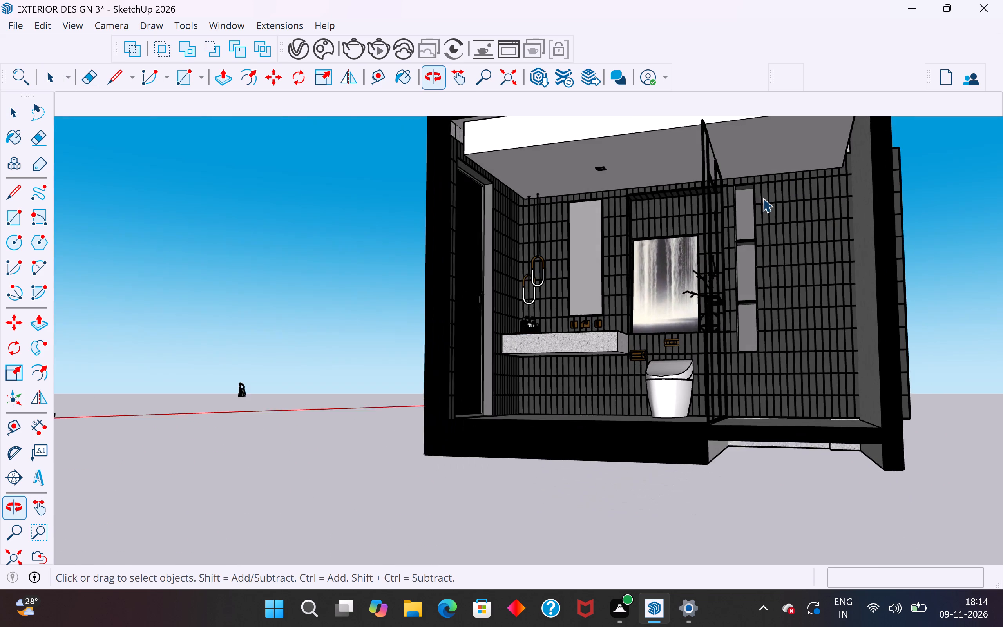
{"action": "middle_click_drag", "start_coordinate": [637, 382], "coordinate": [540, 503]}
{"action": "scroll", "coordinate": [505, 408], "scroll_direction": "up", "scroll_amount": 3}
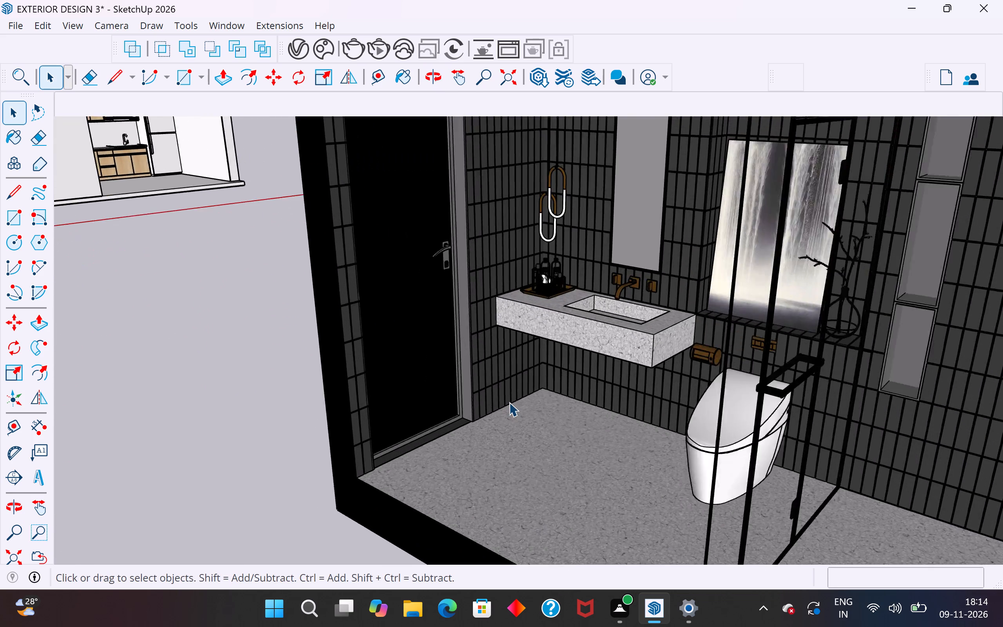
{"action": "scroll", "coordinate": [509, 402], "scroll_direction": "up", "scroll_amount": 7}
{"action": "middle_click_drag", "start_coordinate": [513, 400], "coordinate": [548, 427]}
{"action": "scroll", "coordinate": [430, 365], "scroll_direction": "up", "scroll_amount": 2}
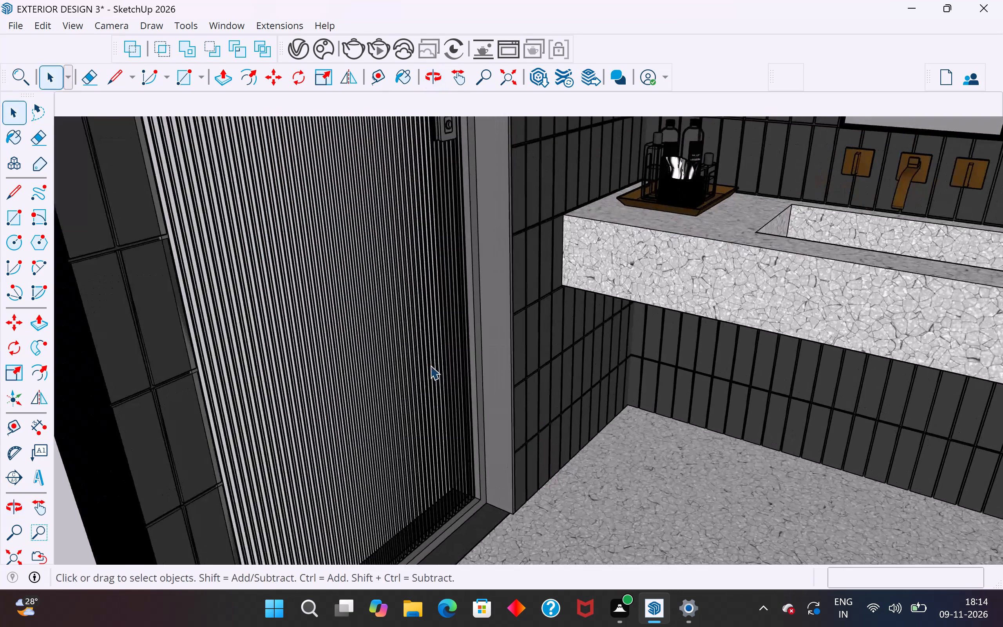
{"action": "scroll", "coordinate": [430, 365], "scroll_direction": "up", "scroll_amount": 3}
{"action": "scroll", "coordinate": [430, 365], "scroll_direction": "down", "scroll_amount": 17}
{"action": "middle_click_drag", "start_coordinate": [440, 371], "coordinate": [453, 379]}
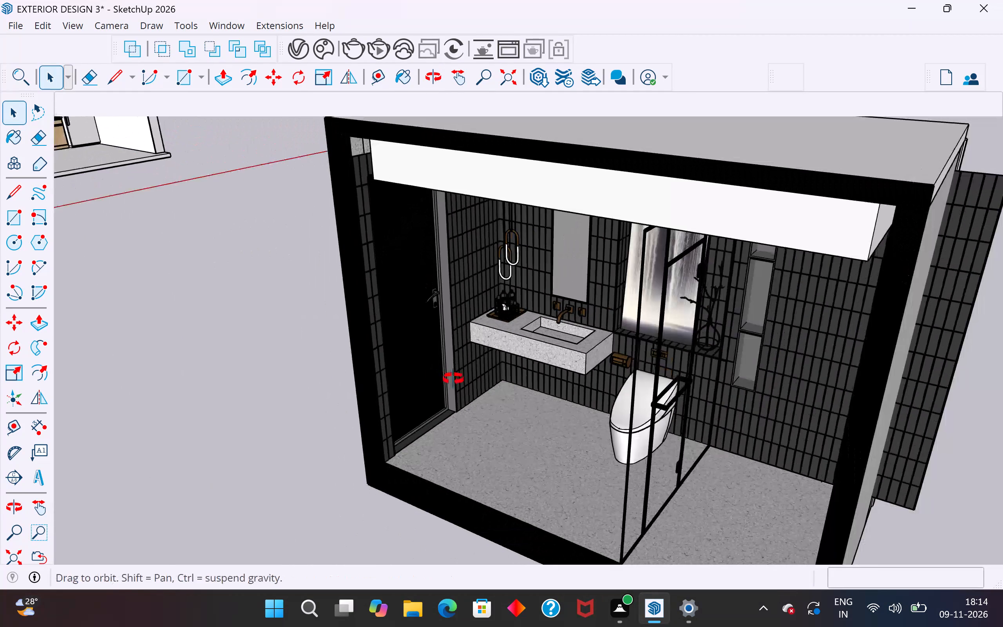
{"action": "middle_click_drag", "start_coordinate": [453, 379], "coordinate": [650, 327]}
{"action": "scroll", "coordinate": [693, 262], "scroll_direction": "up", "scroll_amount": 11}
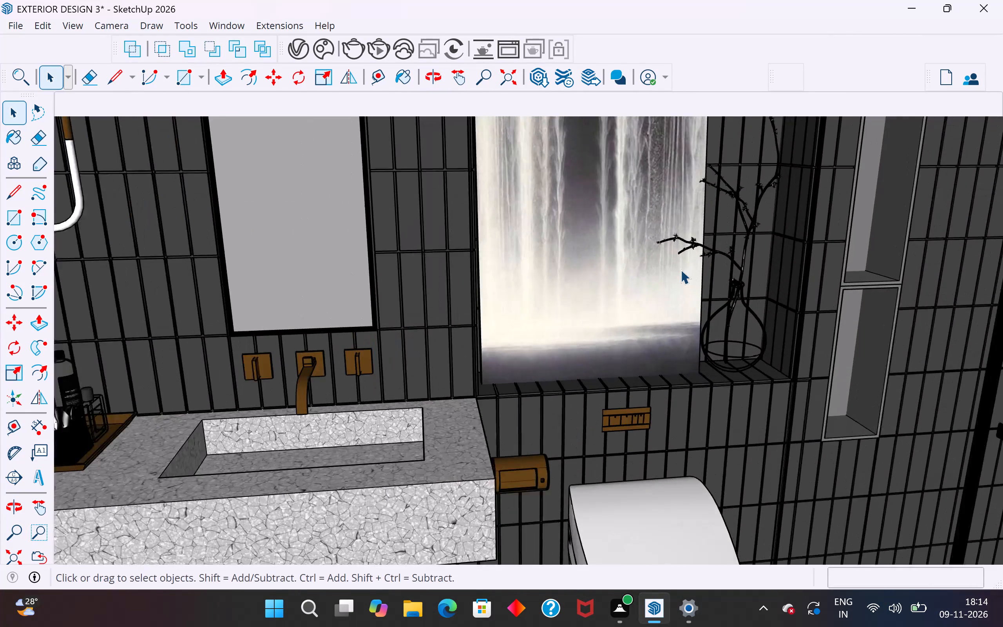
{"action": "scroll", "coordinate": [681, 270], "scroll_direction": "up", "scroll_amount": 6}
{"action": "middle_click_drag", "start_coordinate": [668, 290], "coordinate": [480, 277]}
{"action": "middle_click_drag", "start_coordinate": [853, 377], "coordinate": [832, 373]}
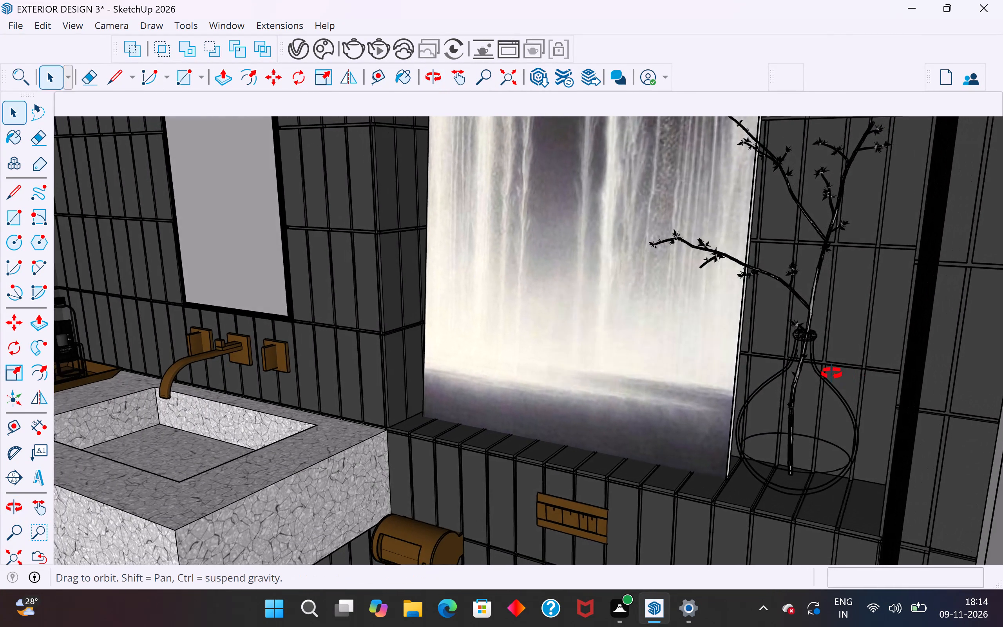
{"action": "middle_click_drag", "start_coordinate": [832, 373], "coordinate": [749, 359]}
{"action": "scroll", "coordinate": [766, 451], "scroll_direction": "down", "scroll_amount": 4}
{"action": "scroll", "coordinate": [973, 399], "scroll_direction": "down", "scroll_amount": 2}
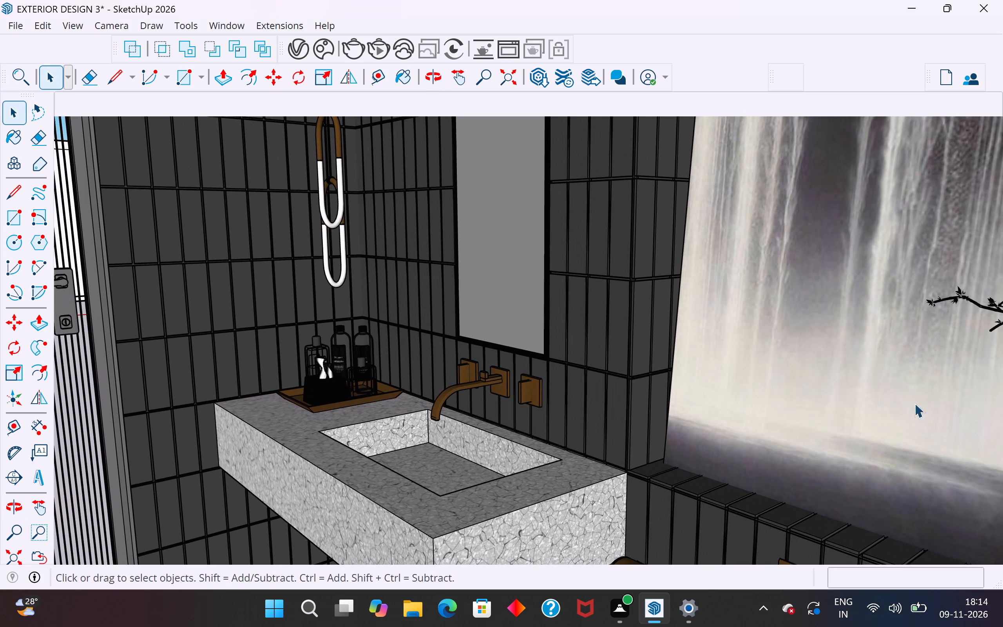
{"action": "scroll", "coordinate": [914, 403], "scroll_direction": "down", "scroll_amount": 1}
{"action": "scroll", "coordinate": [563, 283], "scroll_direction": "down", "scroll_amount": 20}
{"action": "scroll", "coordinate": [563, 283], "scroll_direction": "down", "scroll_amount": 18}
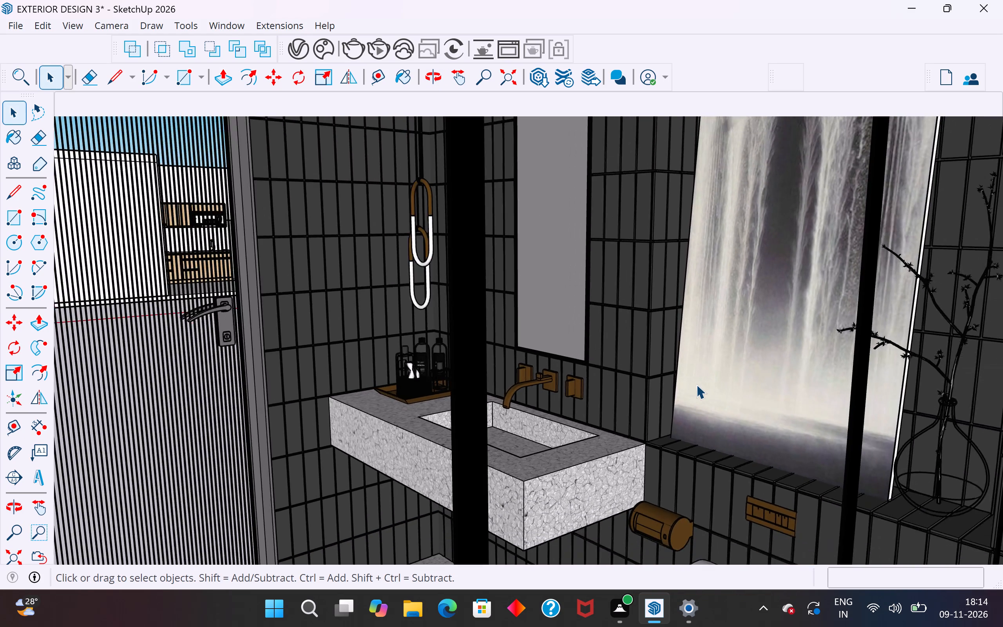
{"action": "scroll", "coordinate": [696, 384], "scroll_direction": "down", "scroll_amount": 20}
{"action": "scroll", "coordinate": [750, 277], "scroll_direction": "down", "scroll_amount": 7}
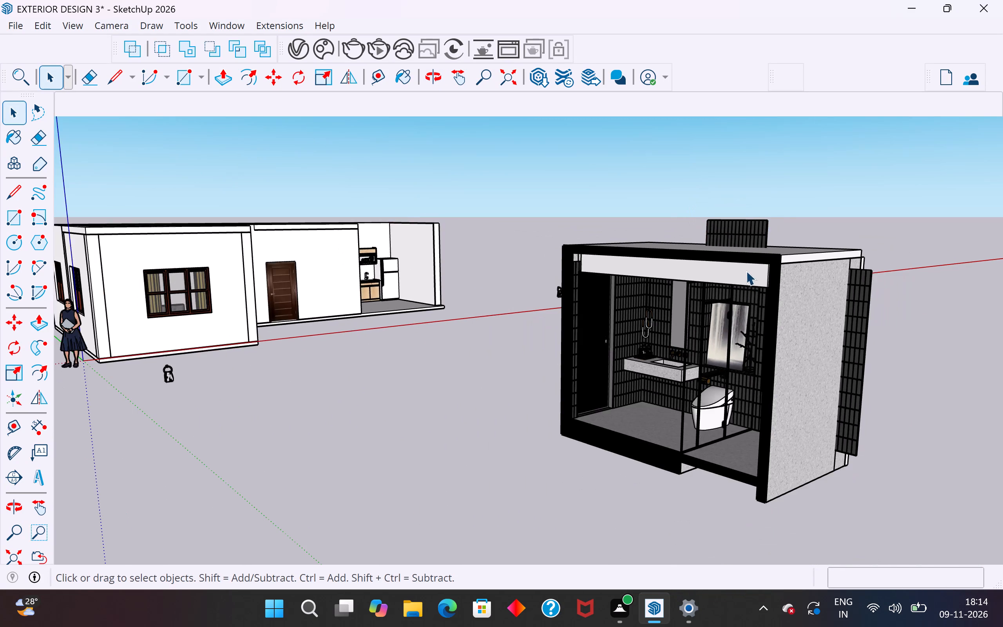
Rotate the dark-tiled bathroom room 180 degrees about its lower corner on the ground plane.
{"action": "scroll", "coordinate": [746, 271], "scroll_direction": "down", "scroll_amount": 4}
{"action": "left_click", "coordinate": [719, 369]}
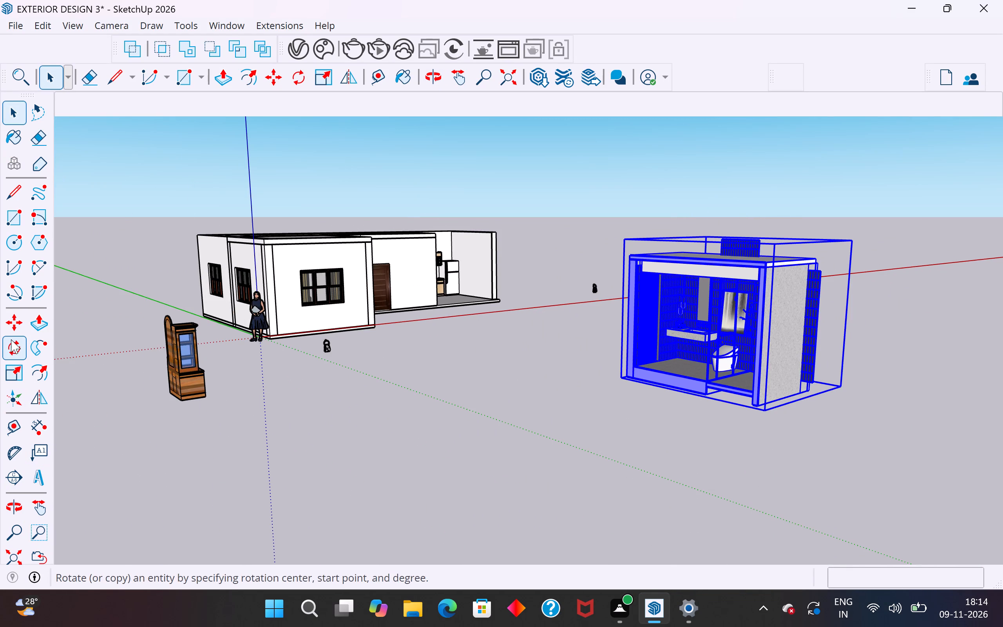
{"action": "left_click", "coordinate": [11, 350]}
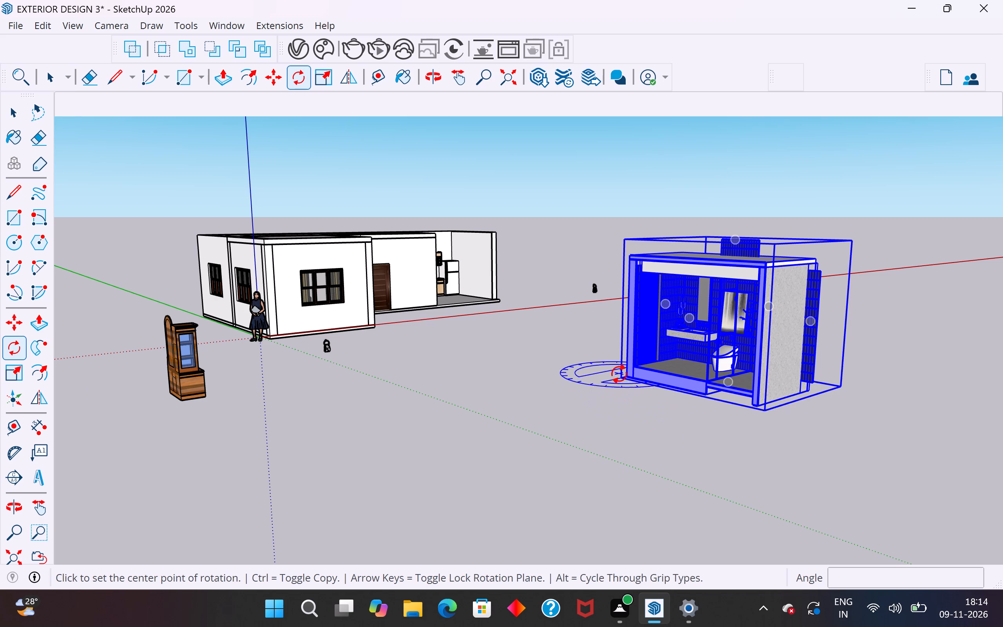
{"action": "left_click", "coordinate": [623, 380]}
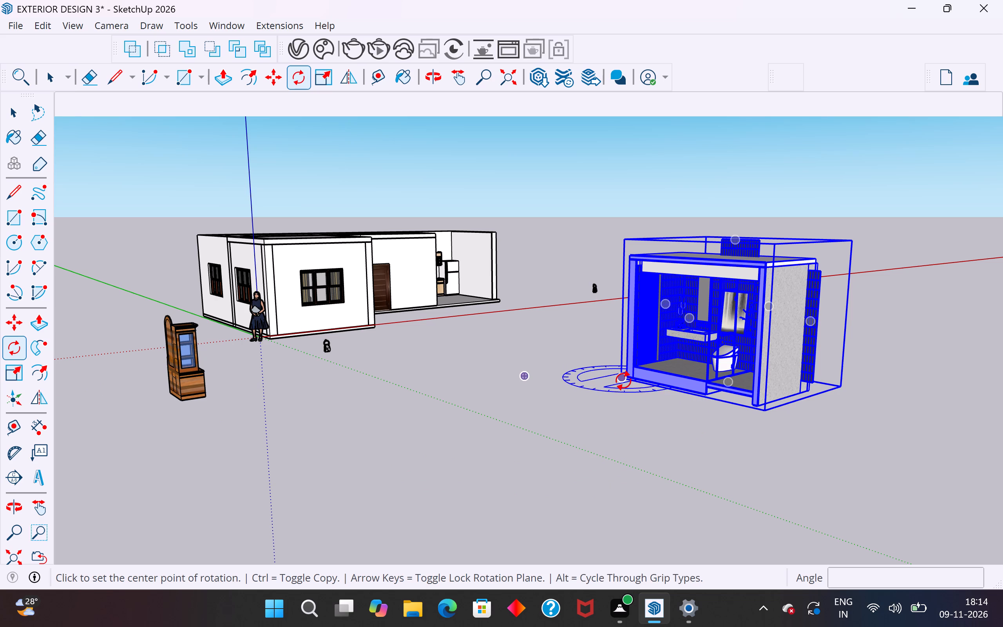
{"action": "left_click", "coordinate": [842, 428]}
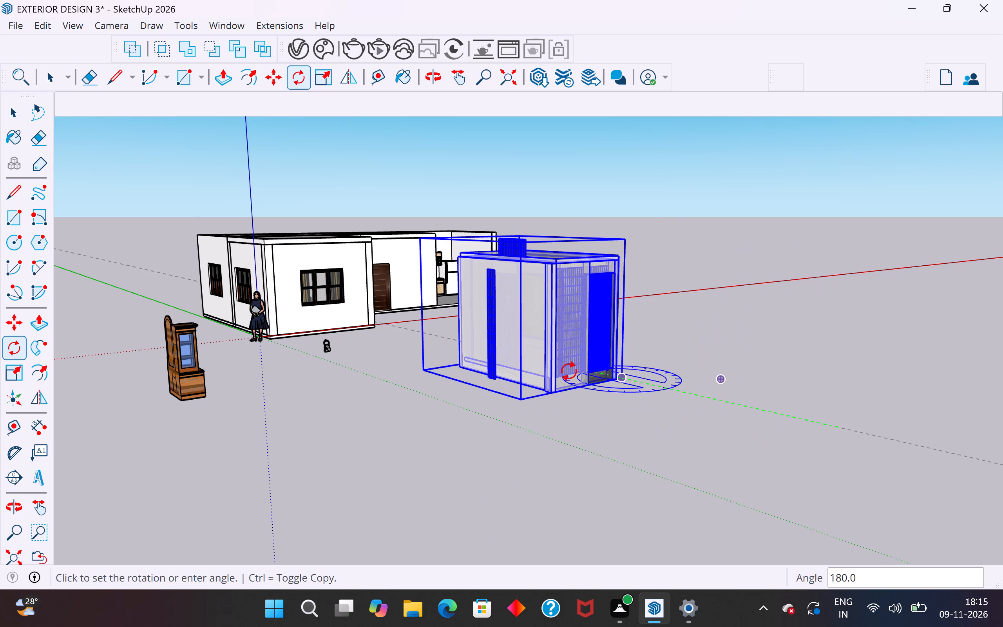
{"action": "left_click", "coordinate": [569, 371]}
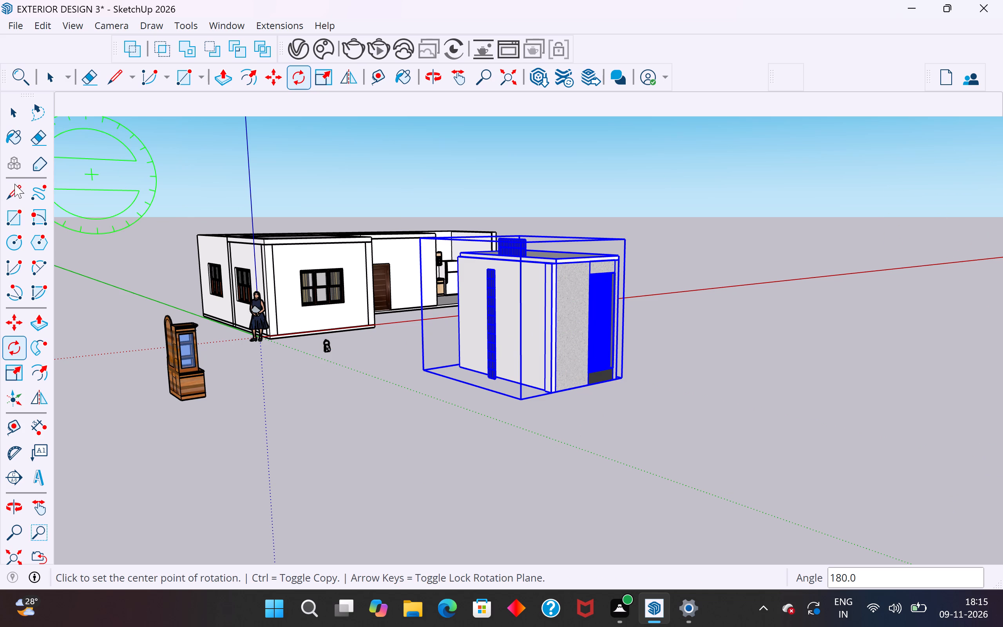
{"action": "left_click", "coordinate": [14, 108]}
{"action": "left_click", "coordinate": [174, 211]}
Move the small bathroom set near the standing figure about 54' 6 1/2" to the open ground beyond the kitchen.
{"action": "middle_click_drag", "start_coordinate": [658, 226], "coordinate": [109, 401]}
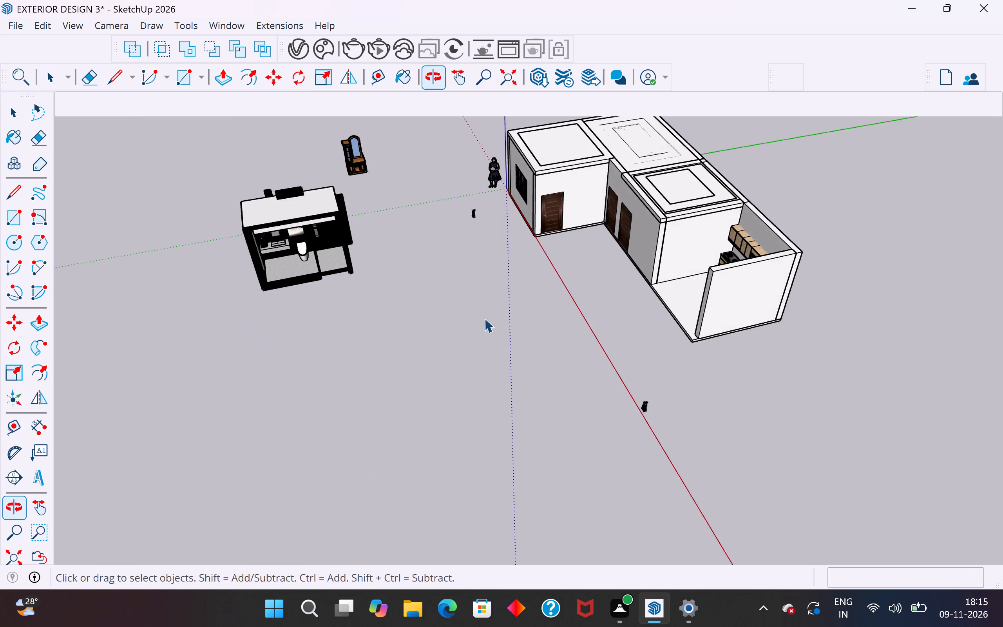
{"action": "scroll", "coordinate": [484, 318], "scroll_direction": "down", "scroll_amount": 5}
{"action": "scroll", "coordinate": [359, 275], "scroll_direction": "up", "scroll_amount": 2}
{"action": "scroll", "coordinate": [495, 237], "scroll_direction": "up", "scroll_amount": 2}
{"action": "left_click_drag", "start_coordinate": [526, 232], "coordinate": [489, 265]}
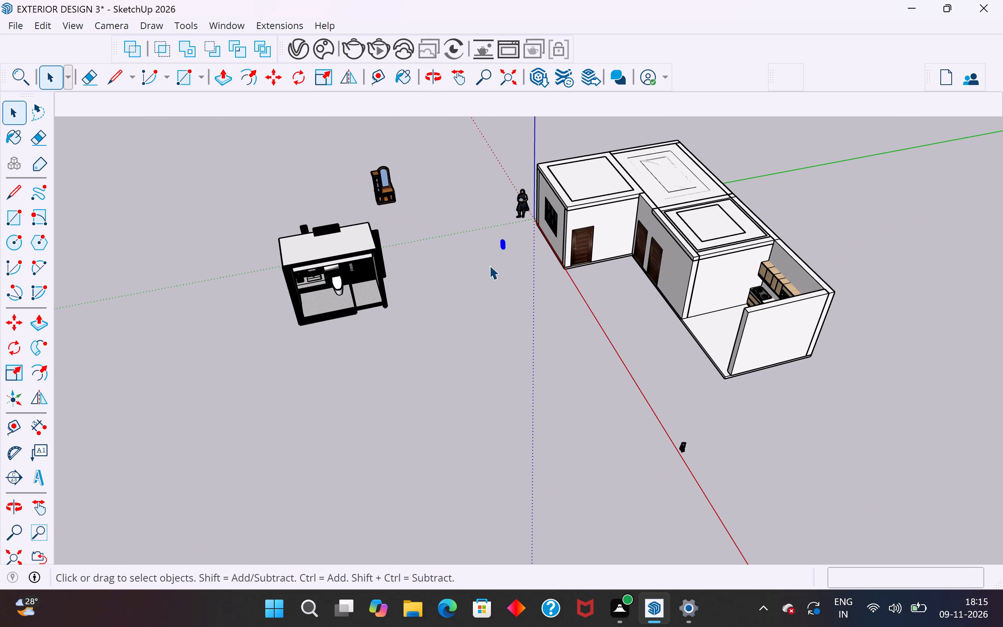
{"action": "key", "text": "m"}
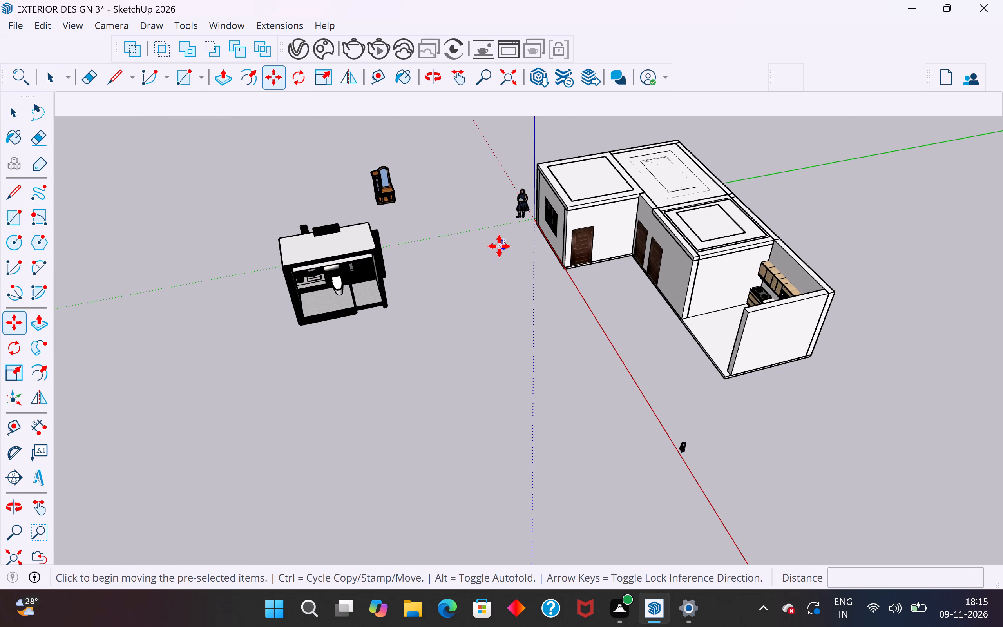
{"action": "left_click", "coordinate": [499, 246]}
{"action": "left_click", "coordinate": [792, 457]}
{"action": "left_click", "coordinate": [22, 116]}
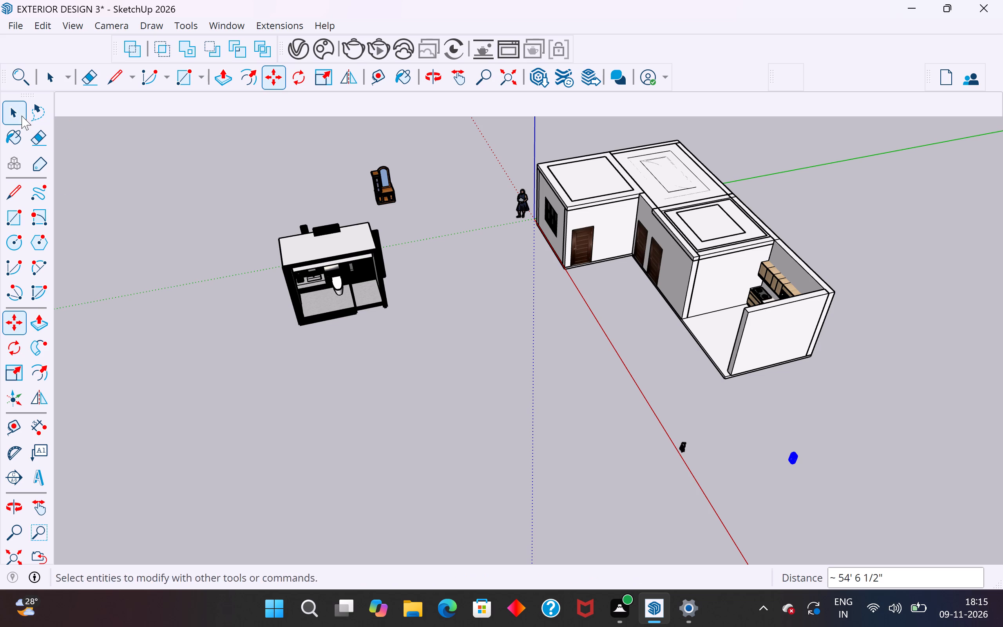
{"action": "left_click", "coordinate": [145, 326]}
Examine how the dark-tiled bathroom room is oriented relative to the building and its doors.
{"action": "middle_click_drag", "start_coordinate": [325, 349], "coordinate": [500, 227]}
{"action": "scroll", "coordinate": [325, 349], "scroll_direction": "up", "scroll_amount": 1}
{"action": "scroll", "coordinate": [418, 273], "scroll_direction": "up", "scroll_amount": 8}
{"action": "middle_click_drag", "start_coordinate": [416, 273], "coordinate": [431, 289]}
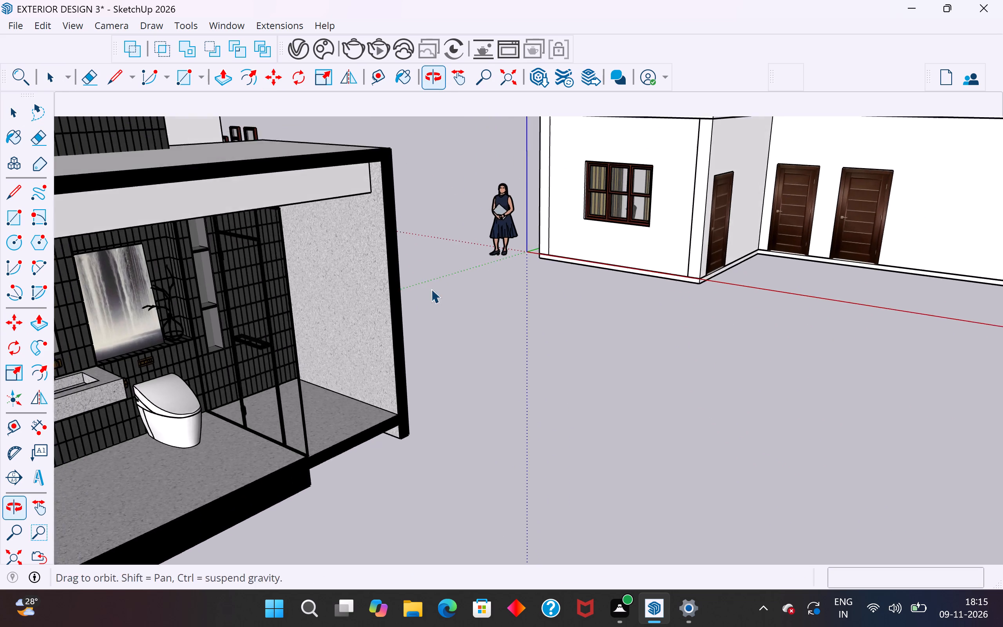
{"action": "middle_click_drag", "start_coordinate": [431, 289], "coordinate": [426, 288]}
{"action": "scroll", "coordinate": [472, 283], "scroll_direction": "down", "scroll_amount": 5}
{"action": "middle_click_drag", "start_coordinate": [488, 314], "coordinate": [467, 298]}
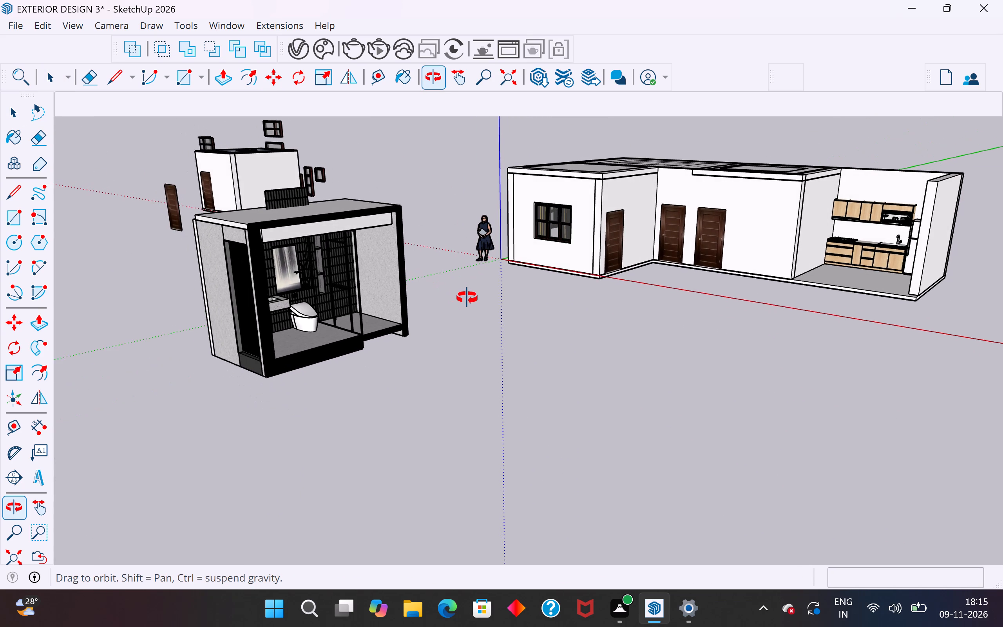
{"action": "middle_click_drag", "start_coordinate": [467, 298], "coordinate": [465, 297]}
{"action": "middle_click_drag", "start_coordinate": [295, 373], "coordinate": [307, 370]}
{"action": "middle_click_drag", "start_coordinate": [637, 393], "coordinate": [501, 464]}
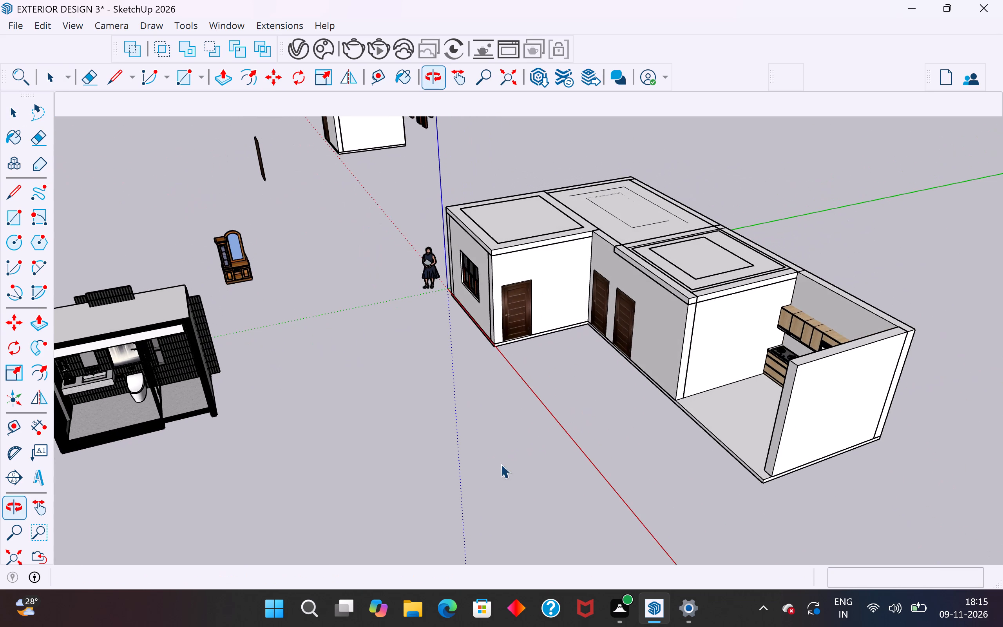
{"action": "middle_click_drag", "start_coordinate": [479, 410], "coordinate": [553, 404]}
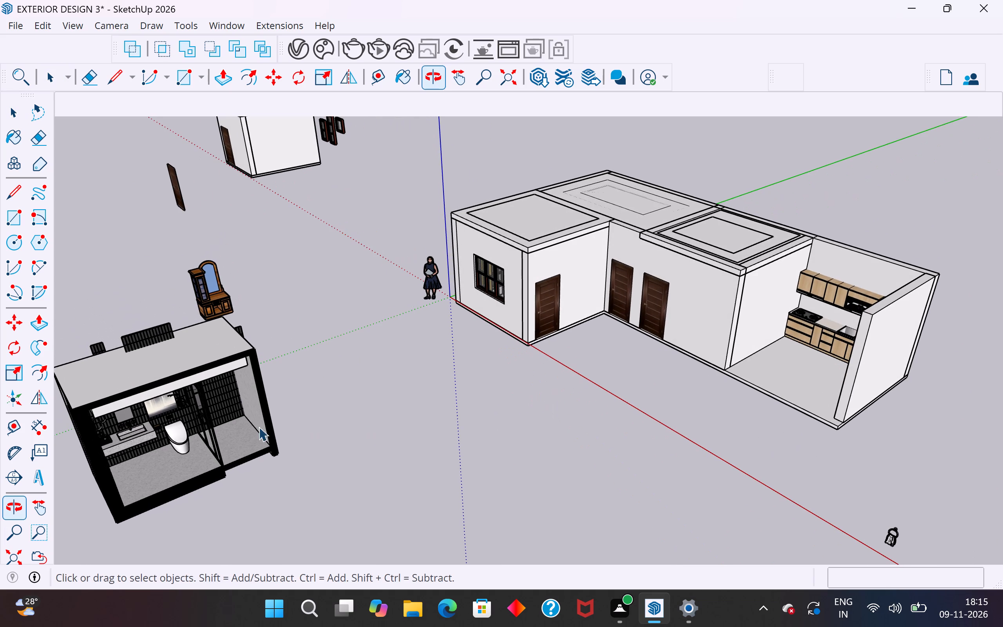
Rotate the dark-tiled bathroom room 90 degrees about its lower corner on the ground plane.
{"action": "left_click", "coordinate": [268, 428]}
{"action": "scroll", "coordinate": [624, 353], "scroll_direction": "down", "scroll_amount": 5}
{"action": "left_click", "coordinate": [5, 349]}
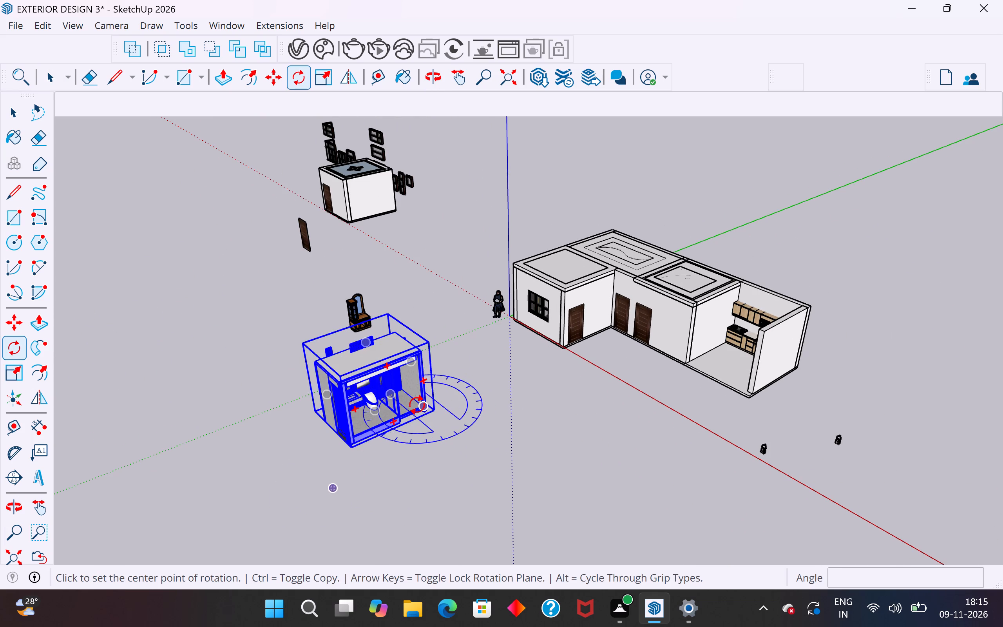
{"action": "left_click", "coordinate": [423, 406]}
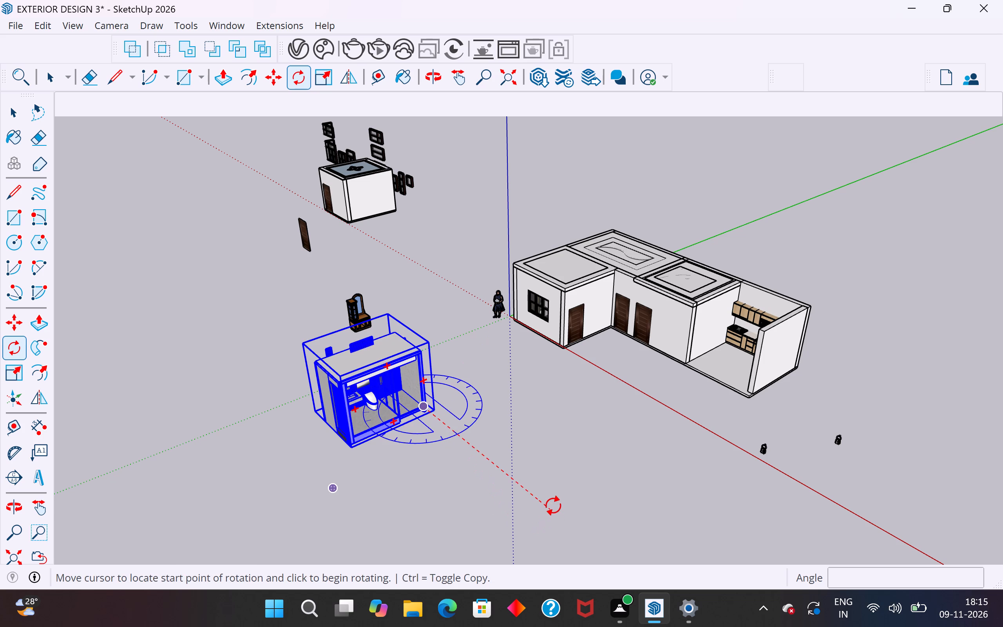
{"action": "left_click", "coordinate": [553, 505]}
{"action": "left_click", "coordinate": [514, 364]}
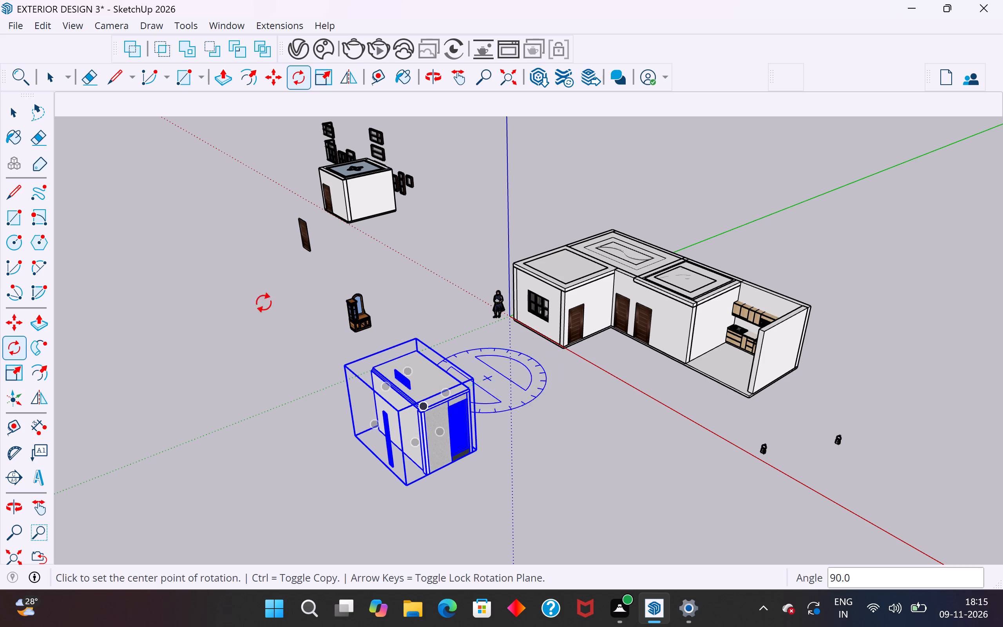
{"action": "left_click", "coordinate": [5, 112]}
{"action": "left_click", "coordinate": [239, 401]}
Examine the rotated bathroom's orientation relative to the building from several sides.
{"action": "middle_click_drag", "start_coordinate": [375, 500], "coordinate": [698, 433]}
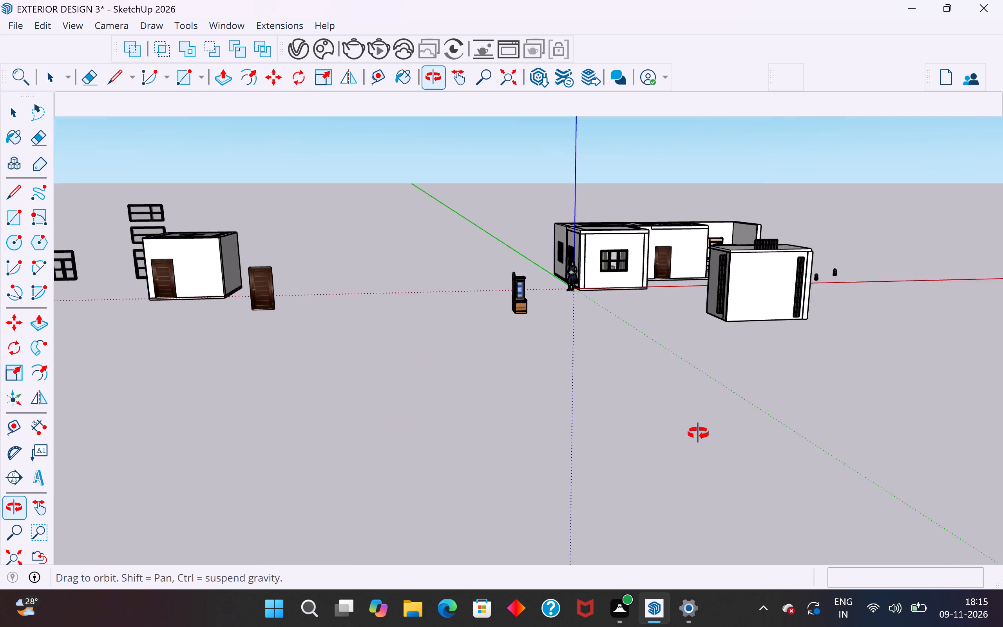
{"action": "middle_click_drag", "start_coordinate": [698, 433], "coordinate": [701, 435]}
{"action": "scroll", "coordinate": [807, 266], "scroll_direction": "up", "scroll_amount": 5}
{"action": "middle_click_drag", "start_coordinate": [827, 361], "coordinate": [959, 448]}
{"action": "scroll", "coordinate": [937, 370], "scroll_direction": "up", "scroll_amount": 4}
{"action": "middle_click_drag", "start_coordinate": [812, 433], "coordinate": [880, 440]}
{"action": "middle_click_drag", "start_coordinate": [901, 412], "coordinate": [941, 353]}
{"action": "middle_click_drag", "start_coordinate": [857, 360], "coordinate": [1002, 442]}
{"action": "scroll", "coordinate": [860, 216], "scroll_direction": "up", "scroll_amount": 4}
{"action": "middle_click_drag", "start_coordinate": [833, 313], "coordinate": [853, 326]}
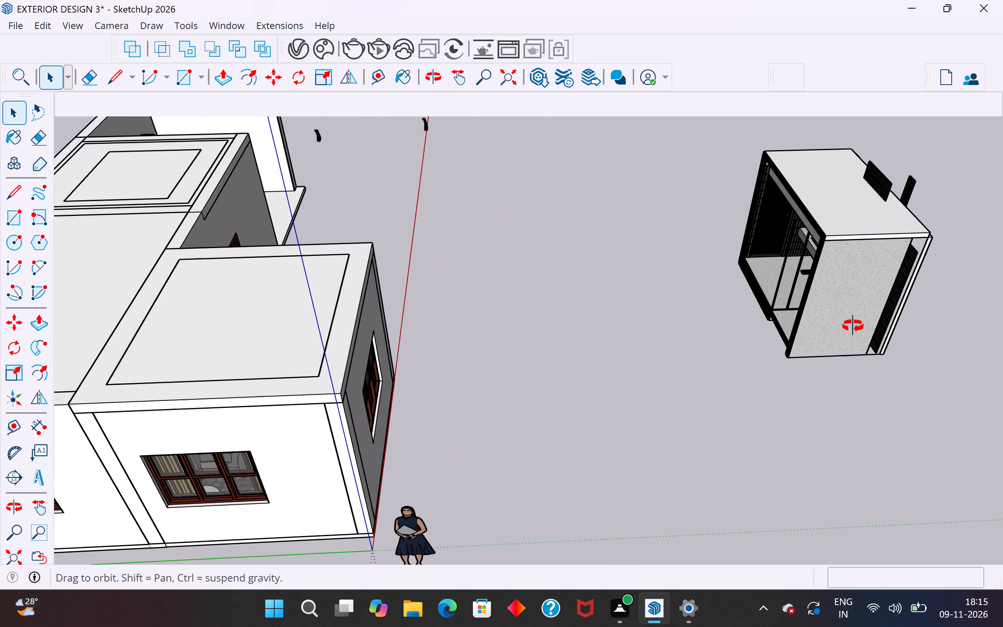
{"action": "middle_click_drag", "start_coordinate": [853, 326], "coordinate": [1002, 319]}
{"action": "scroll", "coordinate": [568, 565], "scroll_direction": "down", "scroll_amount": 15}
{"action": "middle_click_drag", "start_coordinate": [582, 462], "coordinate": [767, 425]}
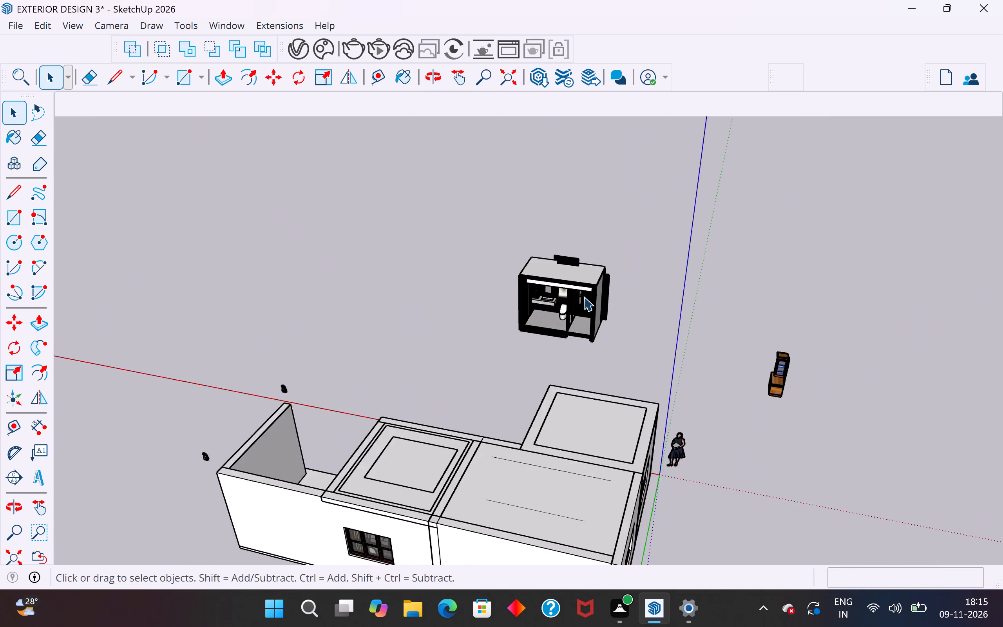
Explode the dark-tiled bathroom component into its separate parts.
{"action": "scroll", "coordinate": [579, 290], "scroll_direction": "up", "scroll_amount": 12}
{"action": "middle_click_drag", "start_coordinate": [556, 244], "coordinate": [579, 172]}
{"action": "scroll", "coordinate": [557, 221], "scroll_direction": "up", "scroll_amount": 5}
{"action": "left_click", "coordinate": [554, 221]}
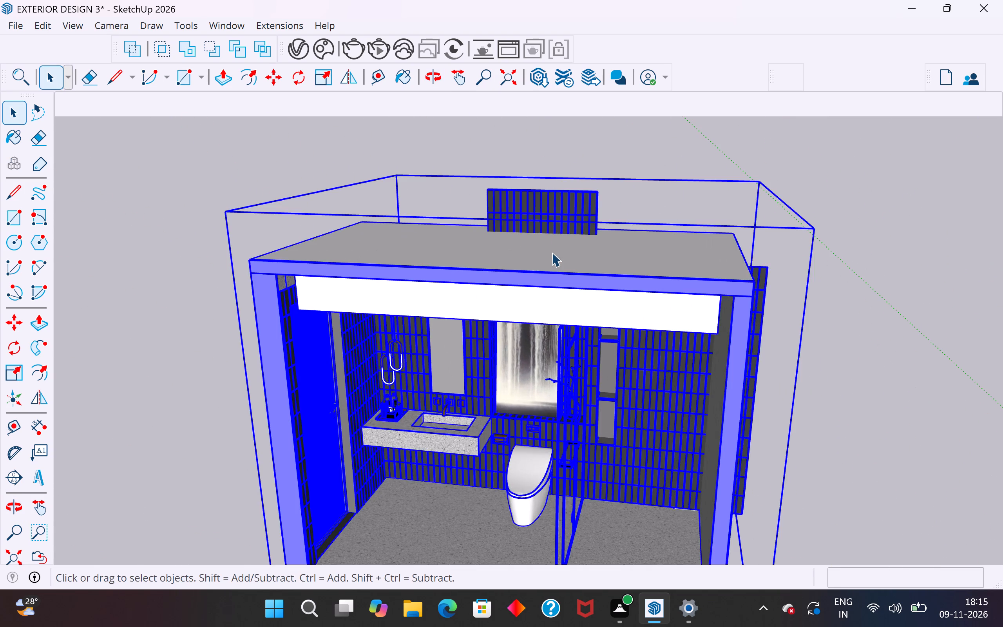
{"action": "middle_click_drag", "start_coordinate": [552, 252], "coordinate": [995, 311]}
{"action": "right_click", "coordinate": [612, 413]}
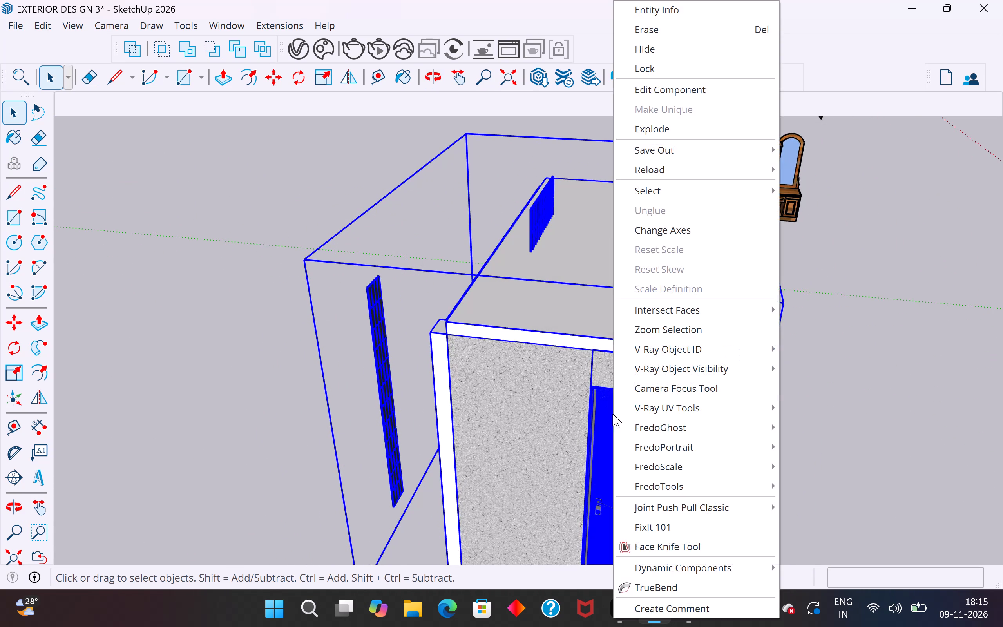
{"action": "left_click", "coordinate": [668, 124]}
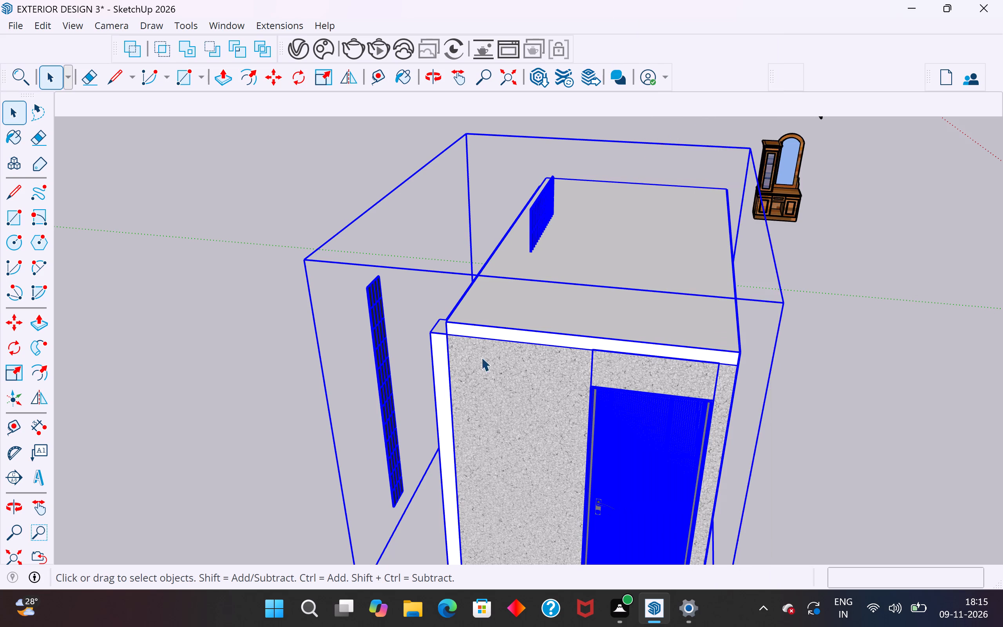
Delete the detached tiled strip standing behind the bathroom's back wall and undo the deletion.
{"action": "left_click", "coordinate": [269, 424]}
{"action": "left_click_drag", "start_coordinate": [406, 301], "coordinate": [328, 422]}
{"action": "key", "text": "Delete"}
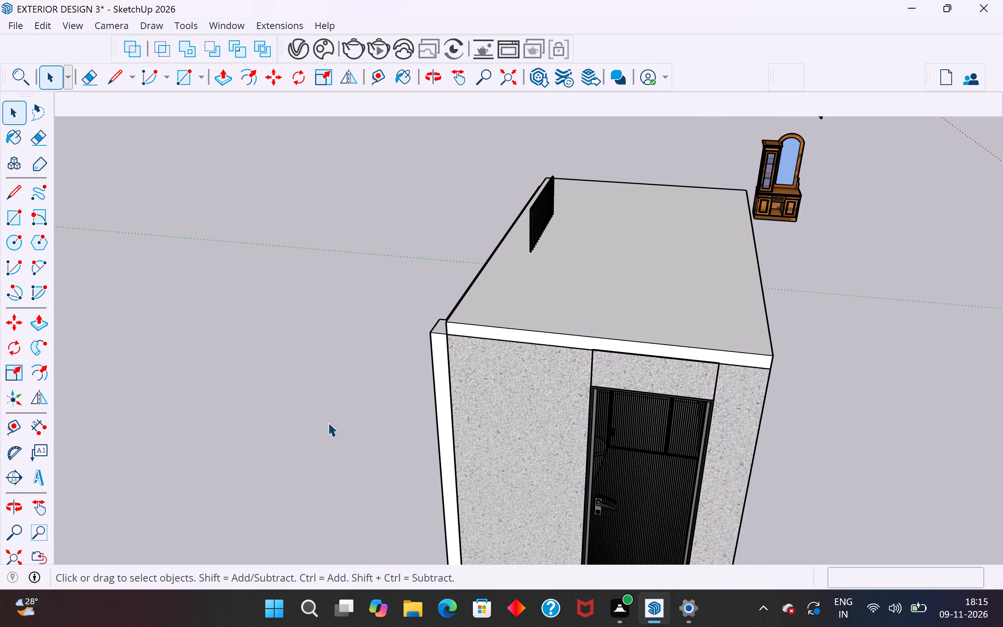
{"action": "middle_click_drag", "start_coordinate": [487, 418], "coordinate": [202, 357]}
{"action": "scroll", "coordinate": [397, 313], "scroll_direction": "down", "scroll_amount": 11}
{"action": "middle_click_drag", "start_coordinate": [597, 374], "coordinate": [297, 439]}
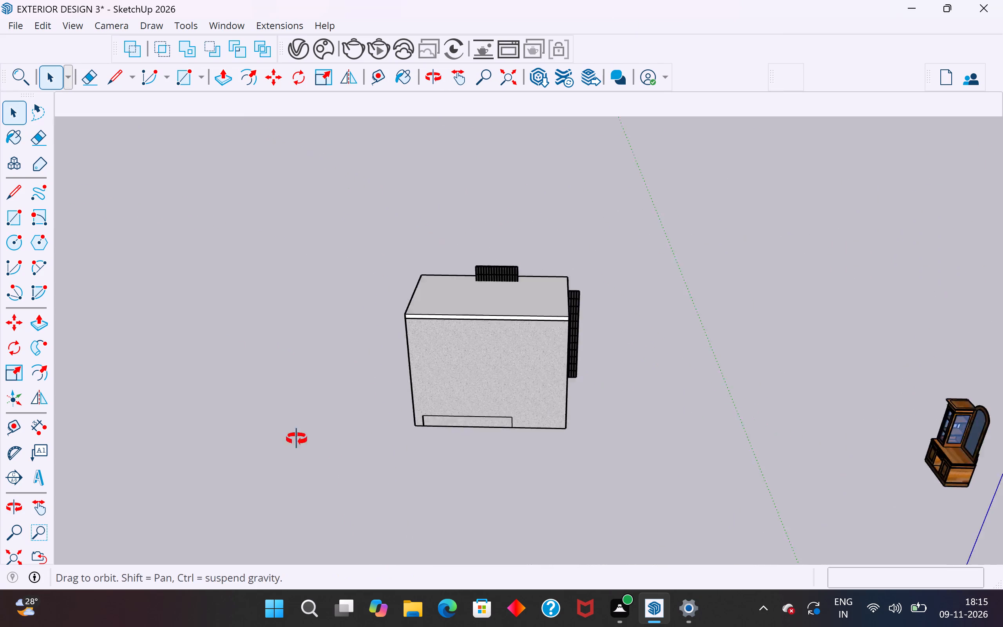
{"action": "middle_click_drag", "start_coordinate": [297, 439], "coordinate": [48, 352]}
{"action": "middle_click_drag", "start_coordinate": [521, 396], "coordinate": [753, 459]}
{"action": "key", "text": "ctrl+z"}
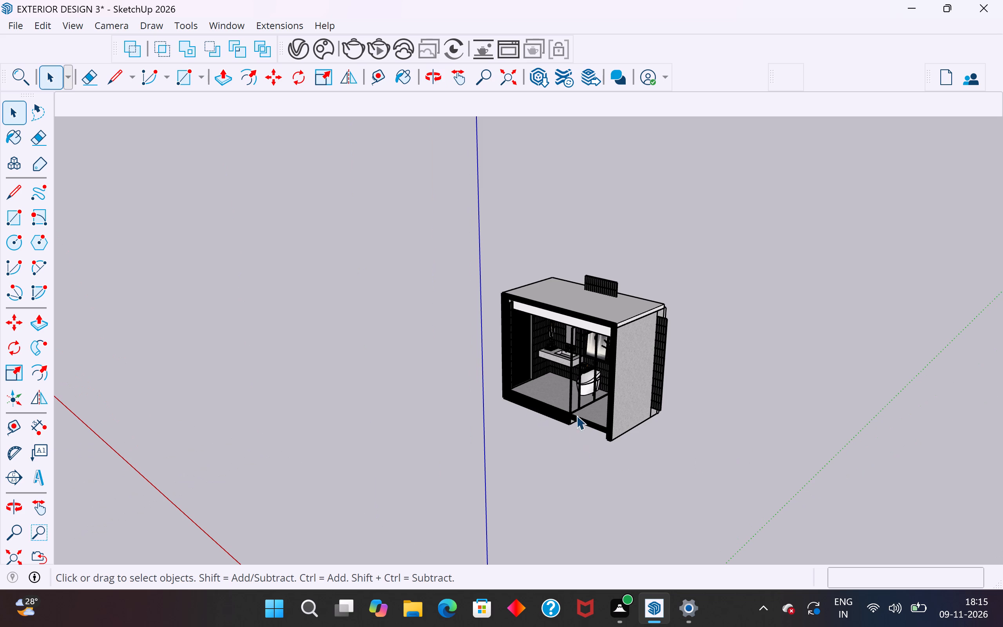
Delete the detached tiled strip standing behind the bathroom's back wall.
{"action": "middle_click_drag", "start_coordinate": [618, 410], "coordinate": [1002, 589]}
{"action": "middle_click_drag", "start_coordinate": [435, 397], "coordinate": [667, 328]}
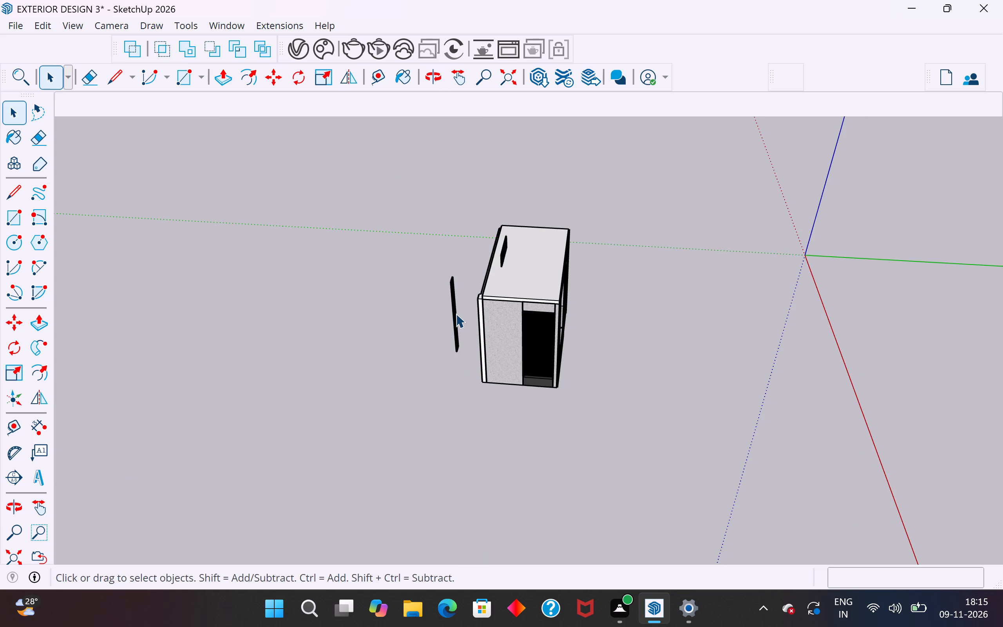
{"action": "left_click", "coordinate": [456, 313]}
{"action": "right_click", "coordinate": [516, 327]}
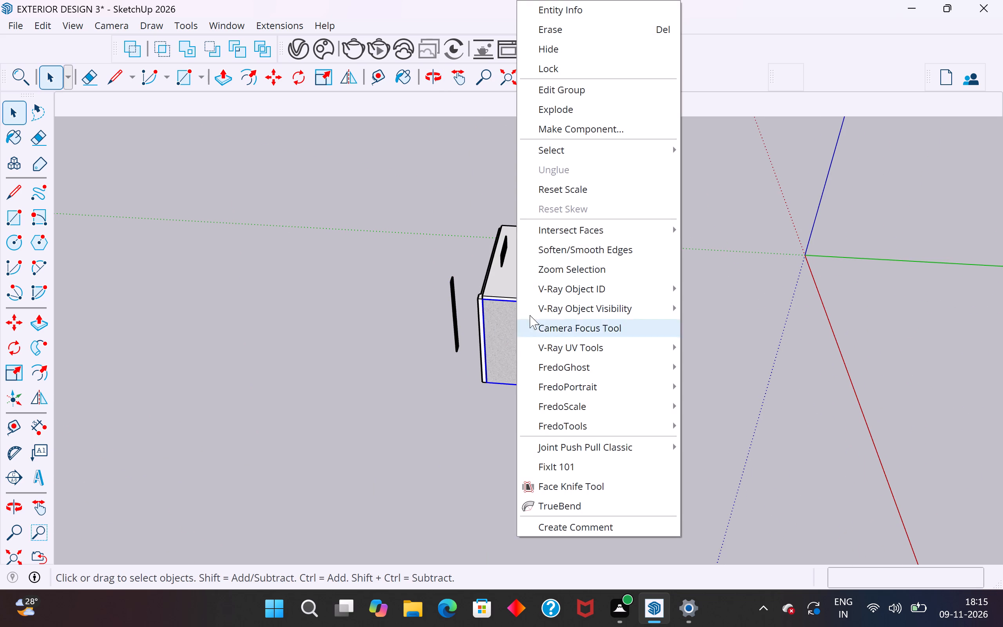
{"action": "left_click", "coordinate": [756, 205]}
{"action": "left_click_drag", "start_coordinate": [462, 279], "coordinate": [372, 353]}
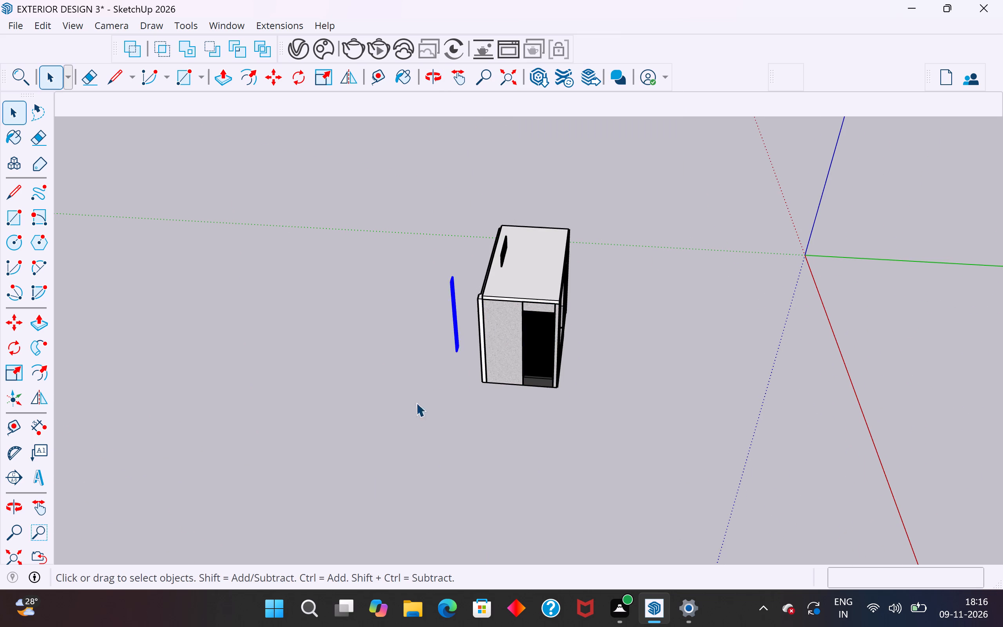
{"action": "middle_click_drag", "start_coordinate": [398, 424], "coordinate": [228, 403]}
{"action": "key", "text": "Delete"}
Delete the tile section of the back wall that sticks out past the bathroom's plain side wall.
{"action": "middle_click_drag", "start_coordinate": [370, 398], "coordinate": [252, 303]}
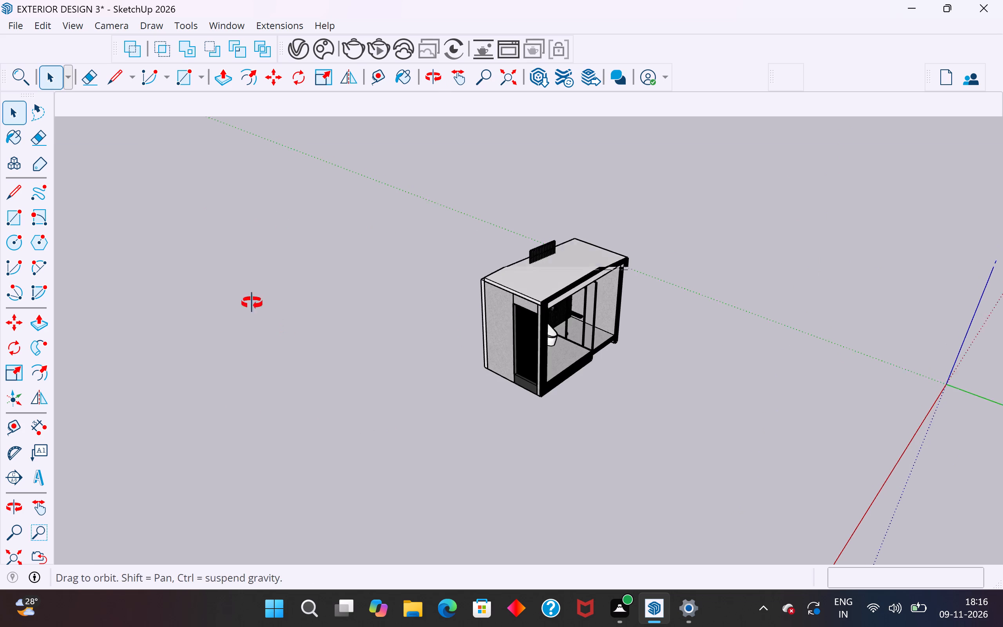
{"action": "middle_click_drag", "start_coordinate": [252, 303], "coordinate": [233, 283]}
{"action": "middle_click_drag", "start_coordinate": [680, 351], "coordinate": [451, 394]}
{"action": "scroll", "coordinate": [616, 345], "scroll_direction": "up", "scroll_amount": 8}
{"action": "middle_click_drag", "start_coordinate": [616, 345], "coordinate": [654, 344]}
{"action": "scroll", "coordinate": [697, 336], "scroll_direction": "up", "scroll_amount": 3}
{"action": "left_click", "coordinate": [697, 336]}
{"action": "scroll", "coordinate": [699, 337], "scroll_direction": "up", "scroll_amount": 5}
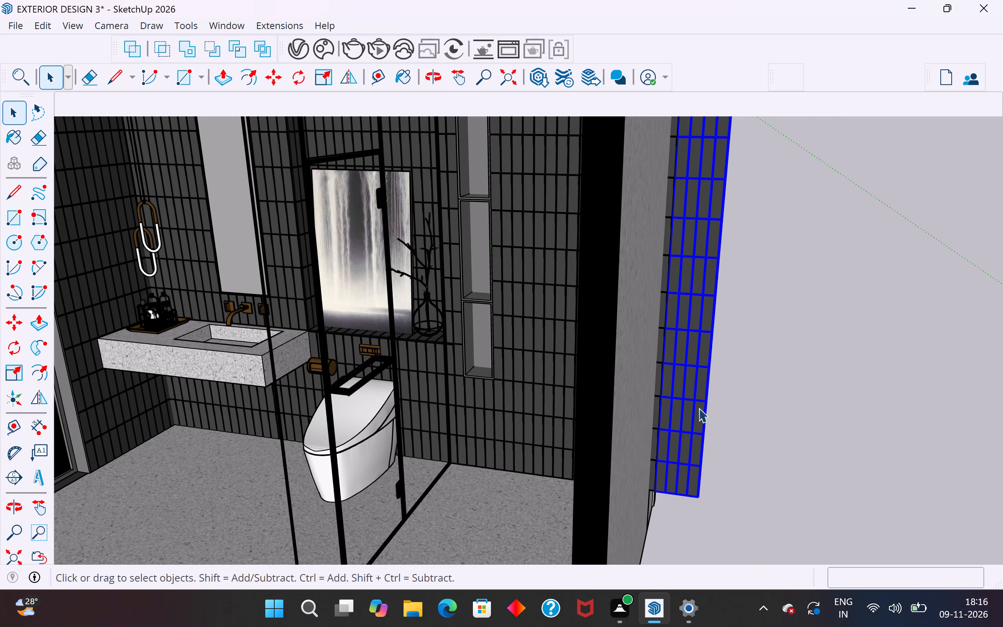
{"action": "key", "text": "Delete"}
Scale the remaining tile section protruding past the side wall to about 0.79 along the red axis.
{"action": "middle_click_drag", "start_coordinate": [643, 448], "coordinate": [507, 395]}
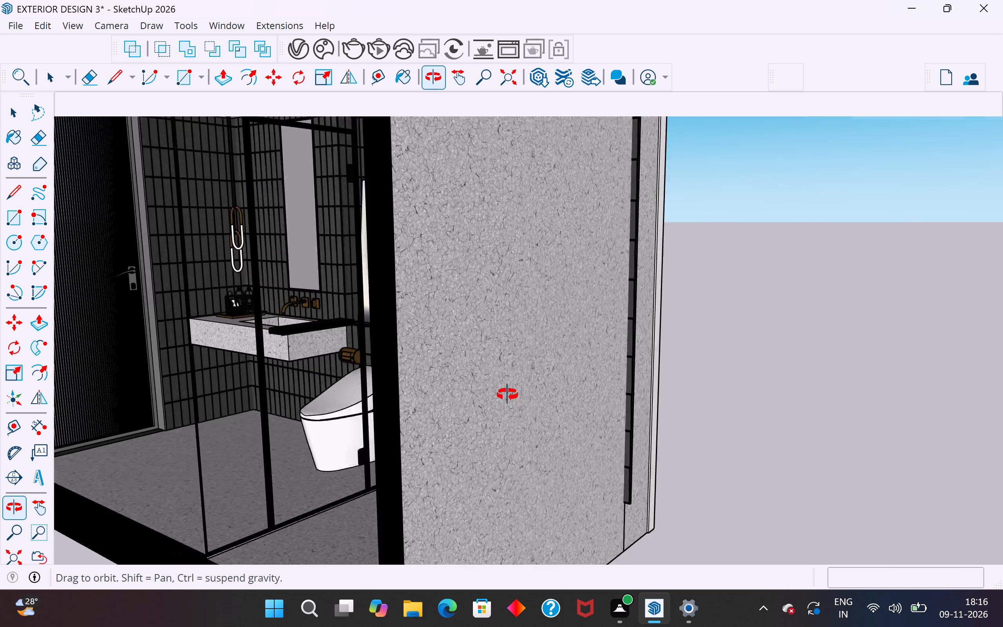
{"action": "middle_click_drag", "start_coordinate": [507, 395], "coordinate": [500, 393]}
{"action": "scroll", "coordinate": [629, 489], "scroll_direction": "up", "scroll_amount": 4}
{"action": "left_click", "coordinate": [602, 489]}
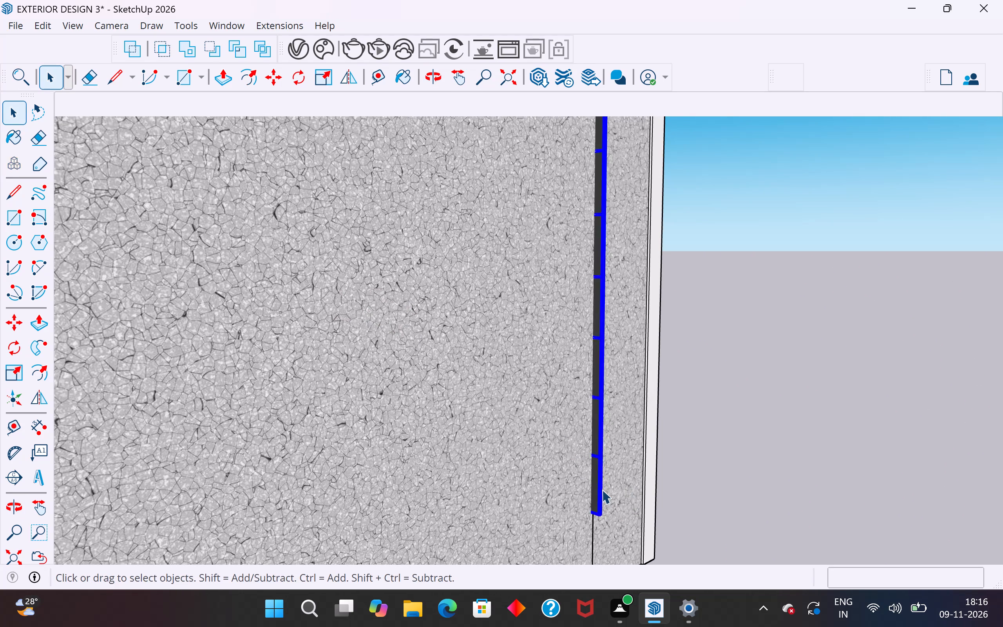
{"action": "scroll", "coordinate": [602, 489], "scroll_direction": "down", "scroll_amount": 5}
{"action": "middle_click_drag", "start_coordinate": [602, 489], "coordinate": [686, 492]}
{"action": "scroll", "coordinate": [665, 531], "scroll_direction": "down", "scroll_amount": 10}
{"action": "middle_click_drag", "start_coordinate": [639, 514], "coordinate": [678, 508]}
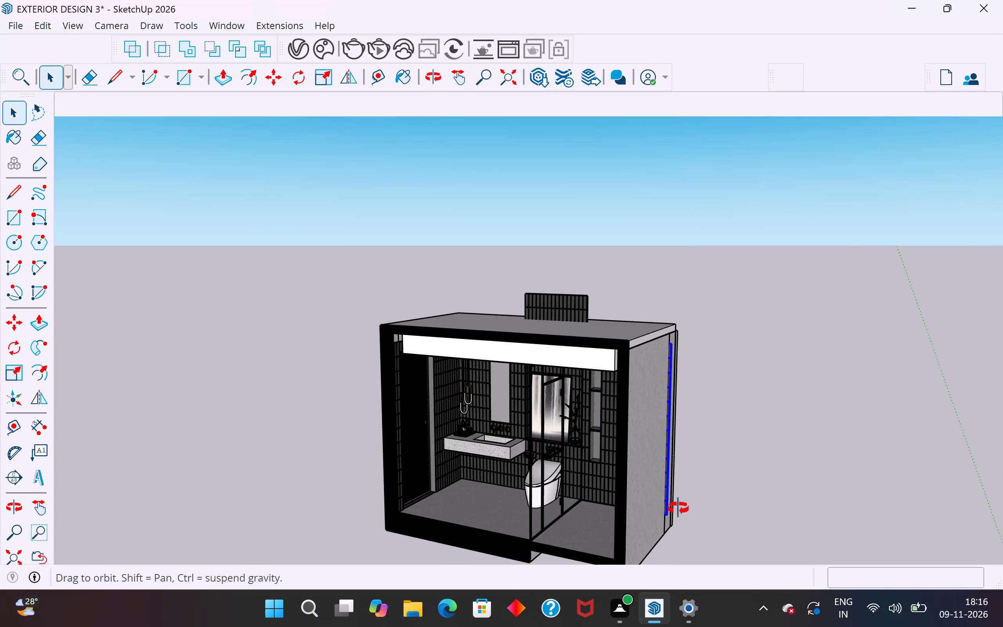
{"action": "middle_click_drag", "start_coordinate": [678, 508], "coordinate": [708, 495]}
{"action": "key", "text": "s"}
{"action": "scroll", "coordinate": [694, 405], "scroll_direction": "up", "scroll_amount": 9}
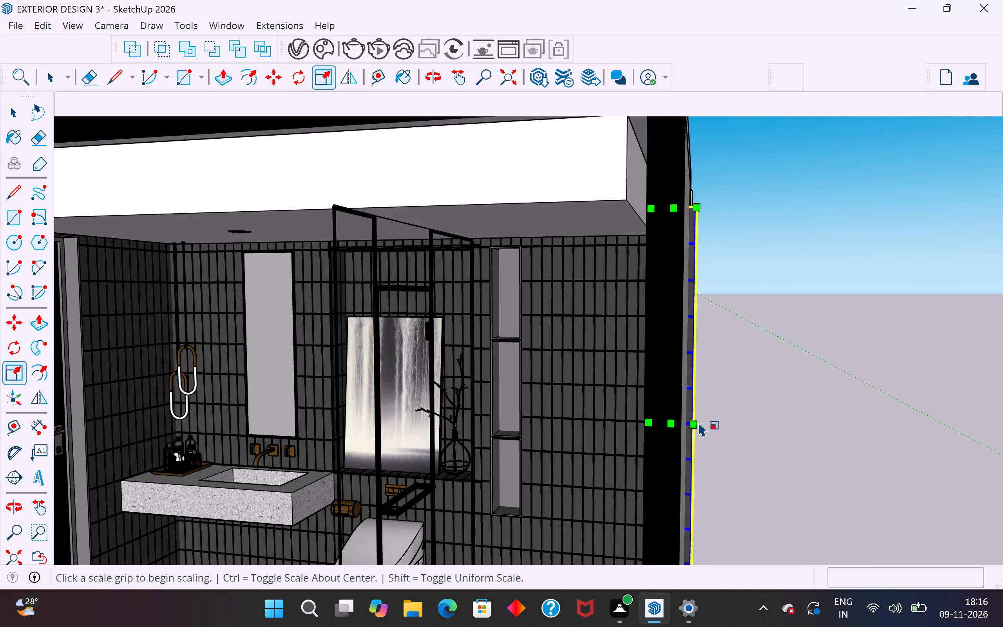
{"action": "scroll", "coordinate": [698, 422], "scroll_direction": "up", "scroll_amount": 12}
{"action": "scroll", "coordinate": [684, 435], "scroll_direction": "down", "scroll_amount": 3}
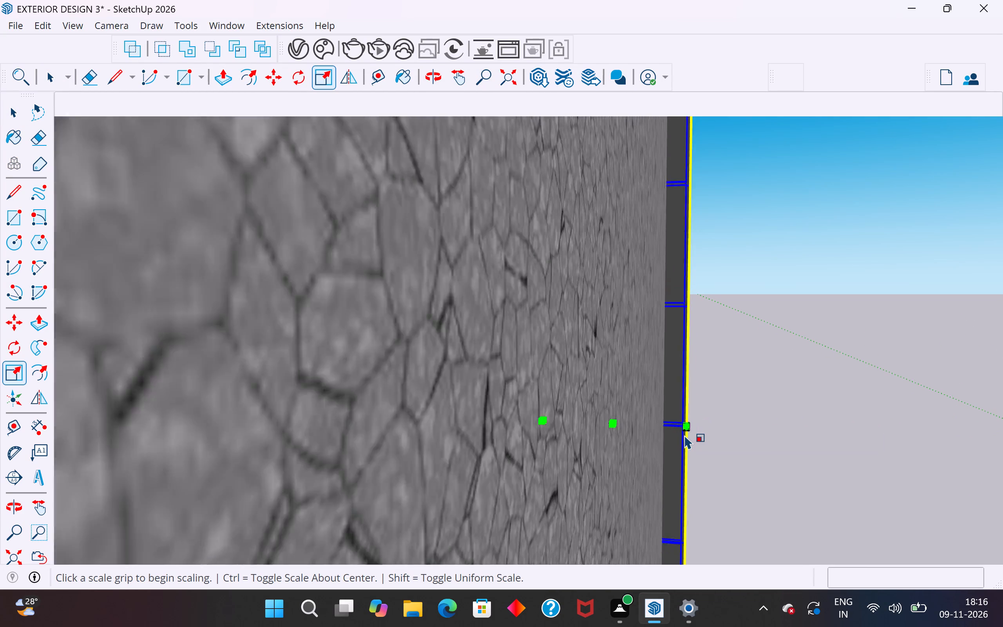
{"action": "scroll", "coordinate": [684, 435], "scroll_direction": "down", "scroll_amount": 3}
{"action": "left_click", "coordinate": [689, 426]}
{"action": "left_click", "coordinate": [666, 427]}
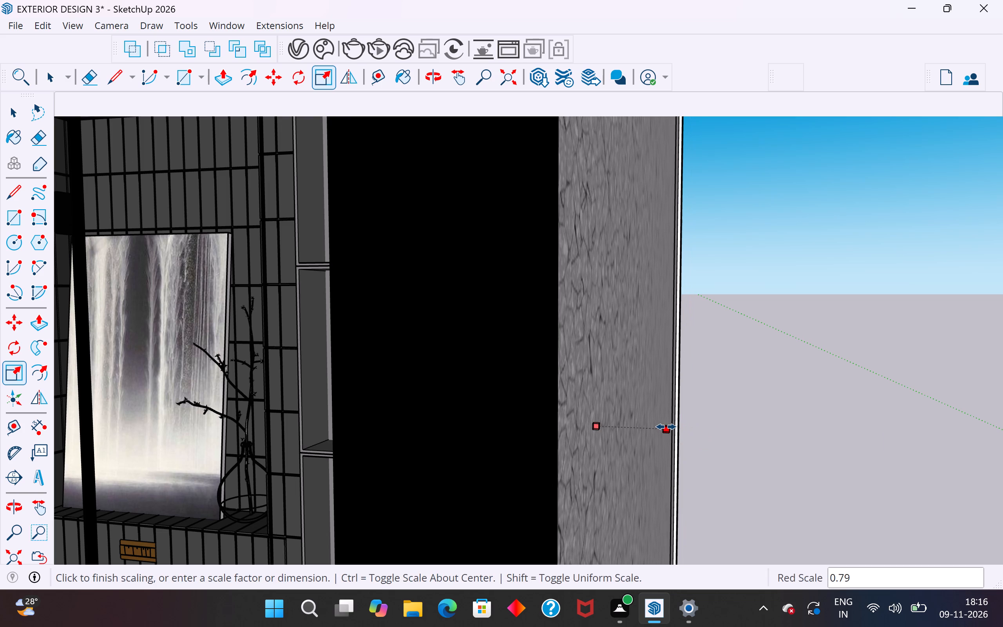
{"action": "scroll", "coordinate": [699, 382], "scroll_direction": "down", "scroll_amount": 18}
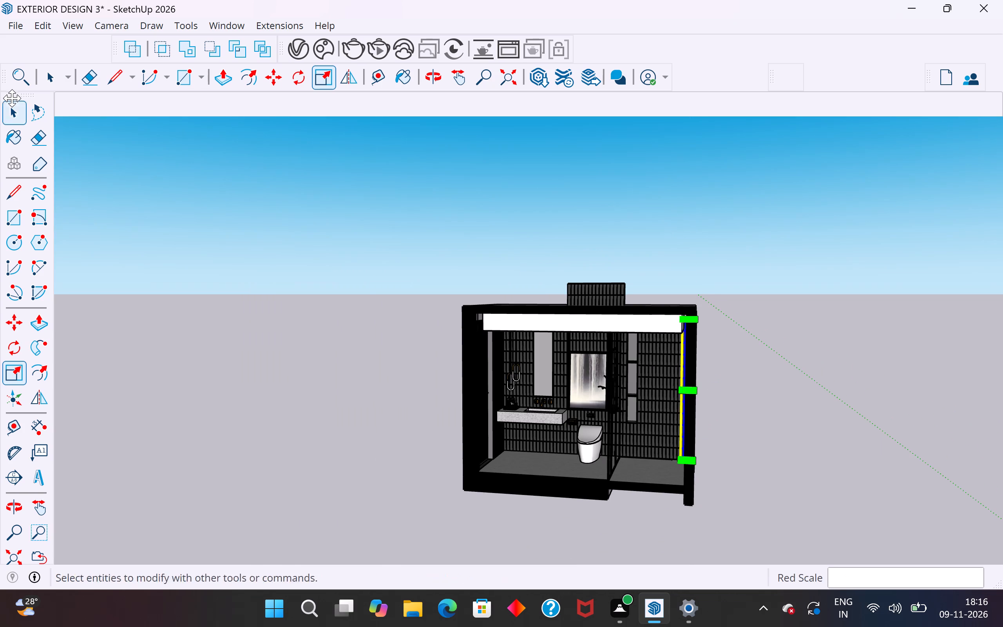
{"action": "left_click", "coordinate": [13, 117]}
{"action": "left_click", "coordinate": [259, 364]}
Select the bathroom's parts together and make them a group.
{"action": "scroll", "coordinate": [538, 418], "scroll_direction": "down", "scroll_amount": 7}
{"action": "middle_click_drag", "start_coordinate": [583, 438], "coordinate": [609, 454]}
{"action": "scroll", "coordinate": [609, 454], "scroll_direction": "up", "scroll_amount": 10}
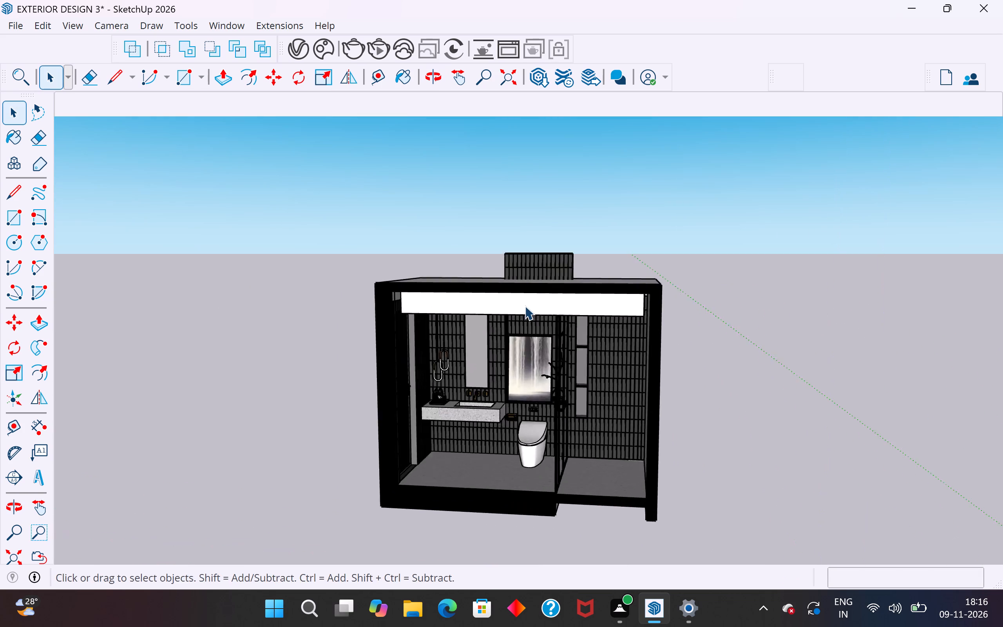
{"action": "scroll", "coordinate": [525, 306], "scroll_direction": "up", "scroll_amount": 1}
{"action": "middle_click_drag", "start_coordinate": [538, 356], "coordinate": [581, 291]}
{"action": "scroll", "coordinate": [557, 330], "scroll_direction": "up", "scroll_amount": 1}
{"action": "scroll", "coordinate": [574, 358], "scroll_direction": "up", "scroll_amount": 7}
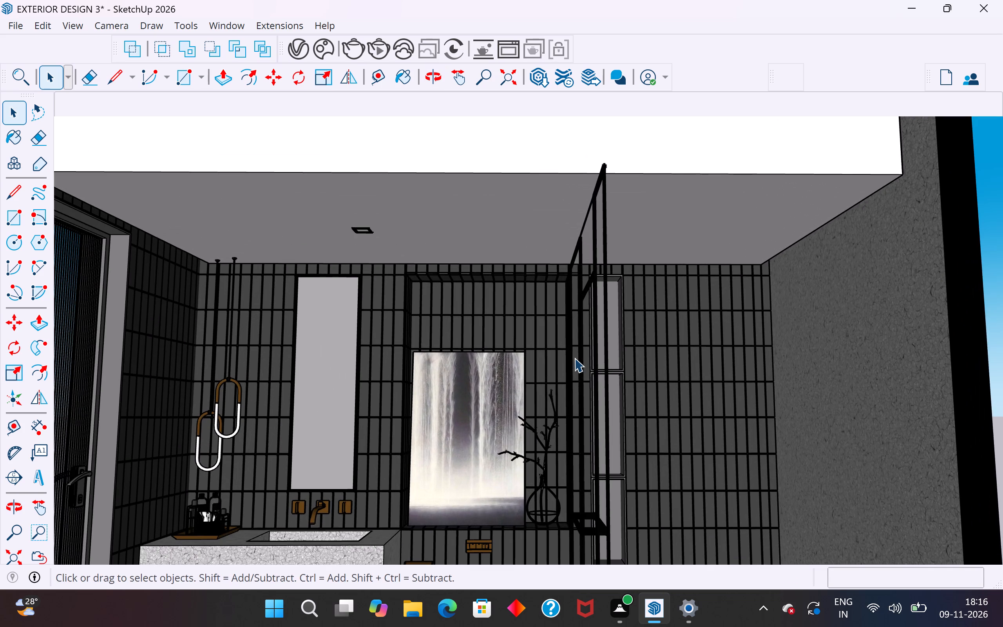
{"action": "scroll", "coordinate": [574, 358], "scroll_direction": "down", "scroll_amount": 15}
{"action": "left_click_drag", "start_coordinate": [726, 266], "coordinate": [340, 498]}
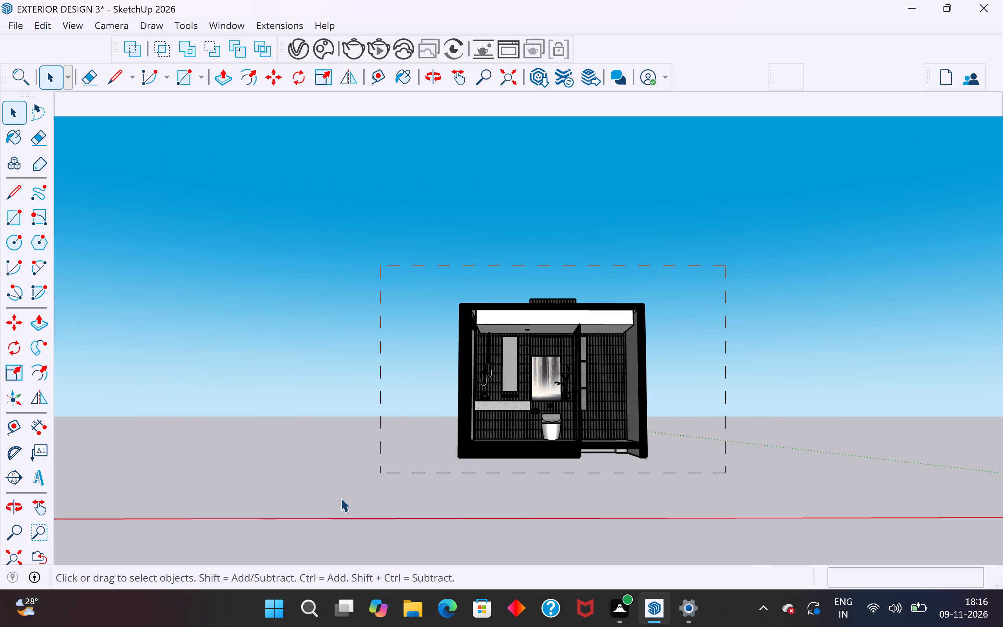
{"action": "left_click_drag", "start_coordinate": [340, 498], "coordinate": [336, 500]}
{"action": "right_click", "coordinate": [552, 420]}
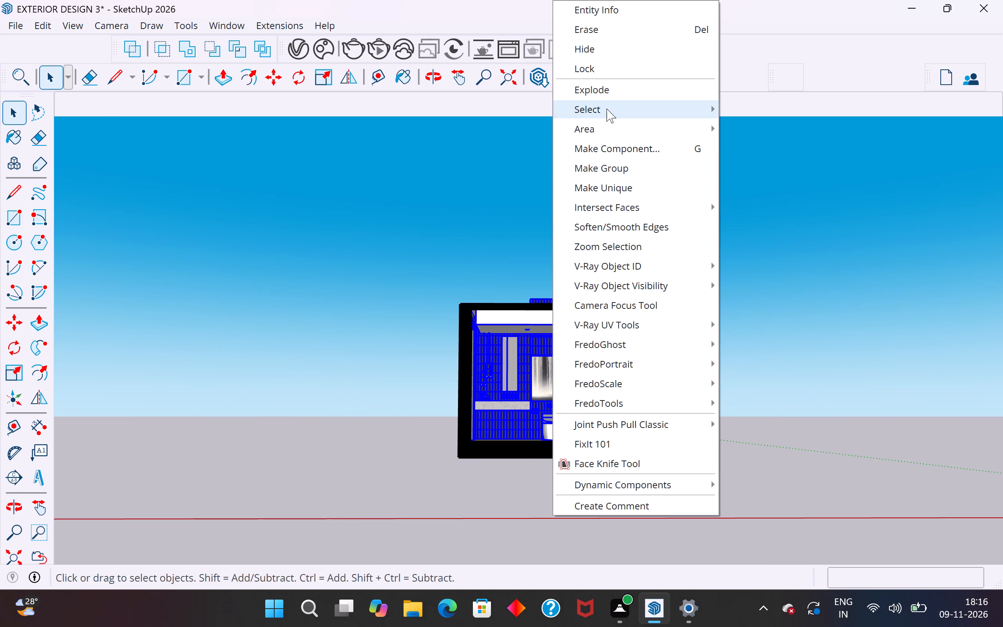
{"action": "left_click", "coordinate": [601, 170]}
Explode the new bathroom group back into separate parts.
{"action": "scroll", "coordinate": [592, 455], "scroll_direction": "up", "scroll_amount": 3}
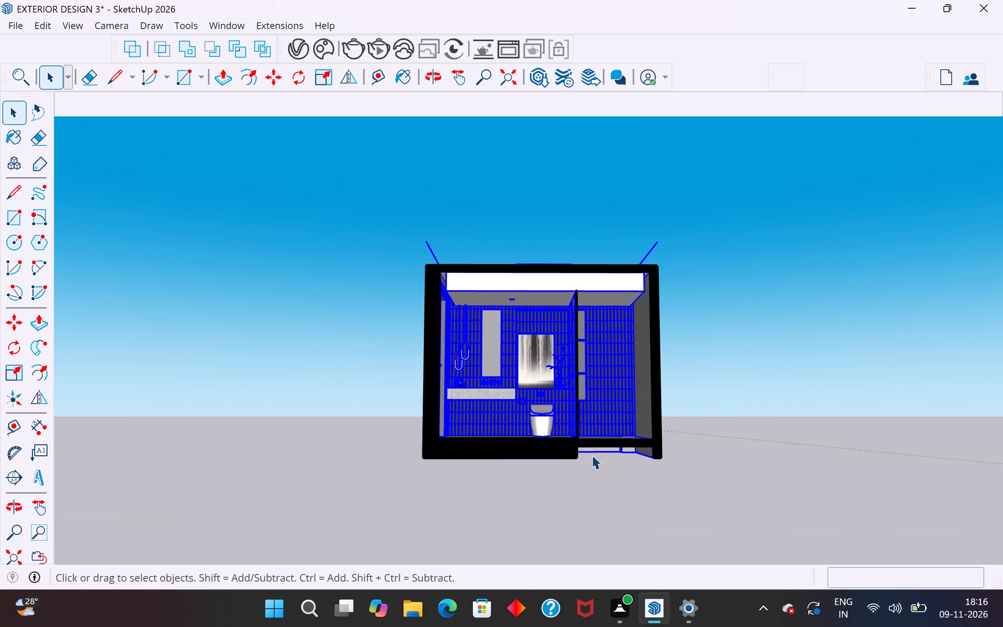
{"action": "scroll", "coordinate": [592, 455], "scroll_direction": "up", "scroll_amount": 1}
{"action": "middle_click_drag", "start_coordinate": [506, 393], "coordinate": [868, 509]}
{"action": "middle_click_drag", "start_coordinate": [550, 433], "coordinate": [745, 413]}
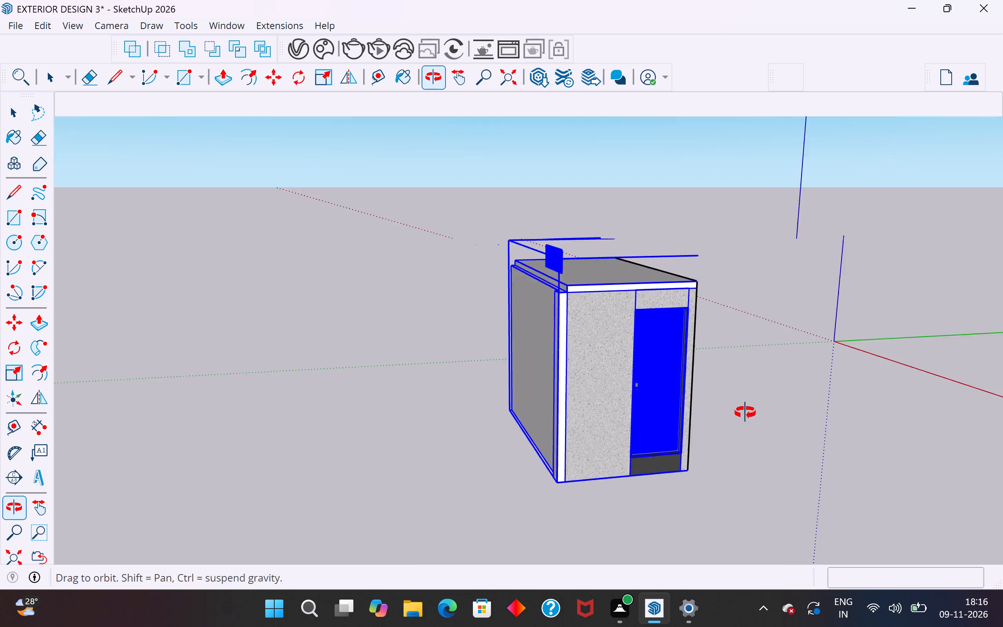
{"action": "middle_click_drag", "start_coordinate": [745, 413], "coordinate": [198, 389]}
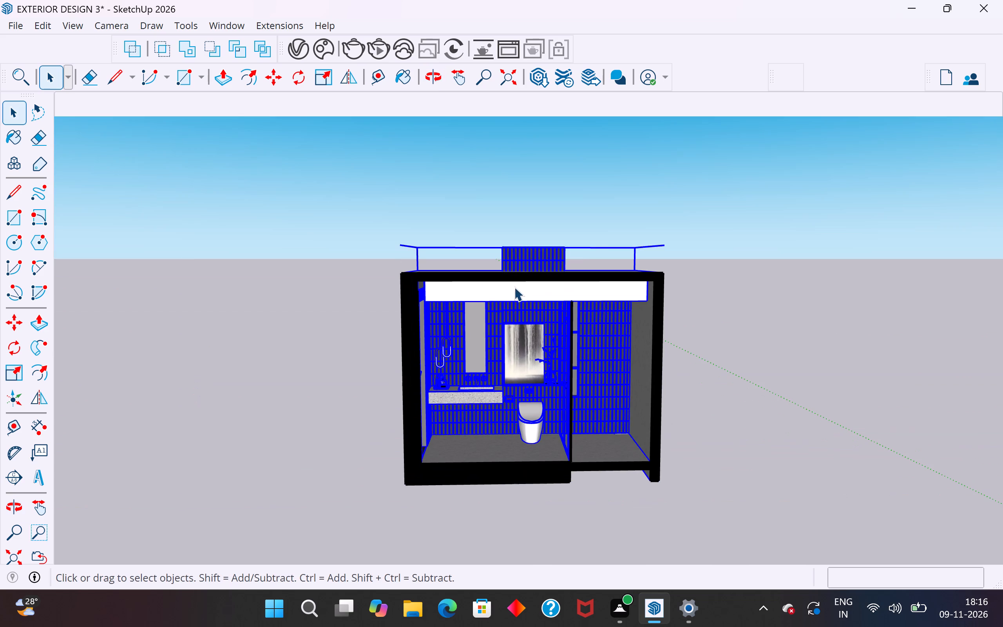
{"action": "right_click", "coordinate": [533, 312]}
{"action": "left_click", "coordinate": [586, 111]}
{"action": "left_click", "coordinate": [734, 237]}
Delete the tile panels of the back wall that rise above the bathroom's roof.
{"action": "scroll", "coordinate": [505, 265], "scroll_direction": "up", "scroll_amount": 4}
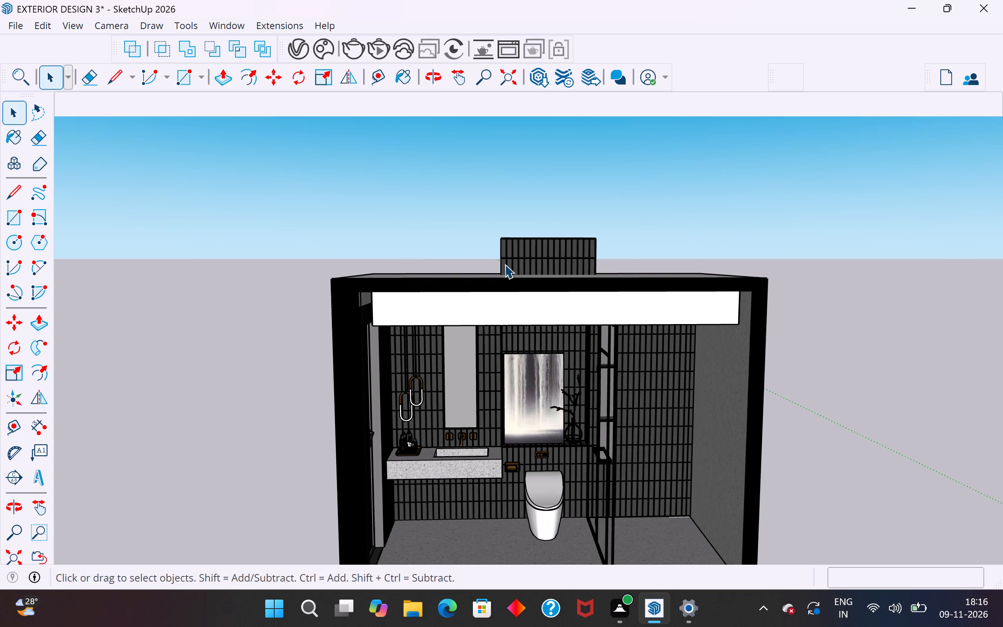
{"action": "left_click", "coordinate": [534, 261]}
{"action": "scroll", "coordinate": [581, 267], "scroll_direction": "up", "scroll_amount": 2}
{"action": "left_click_drag", "start_coordinate": [651, 208], "coordinate": [415, 257]}
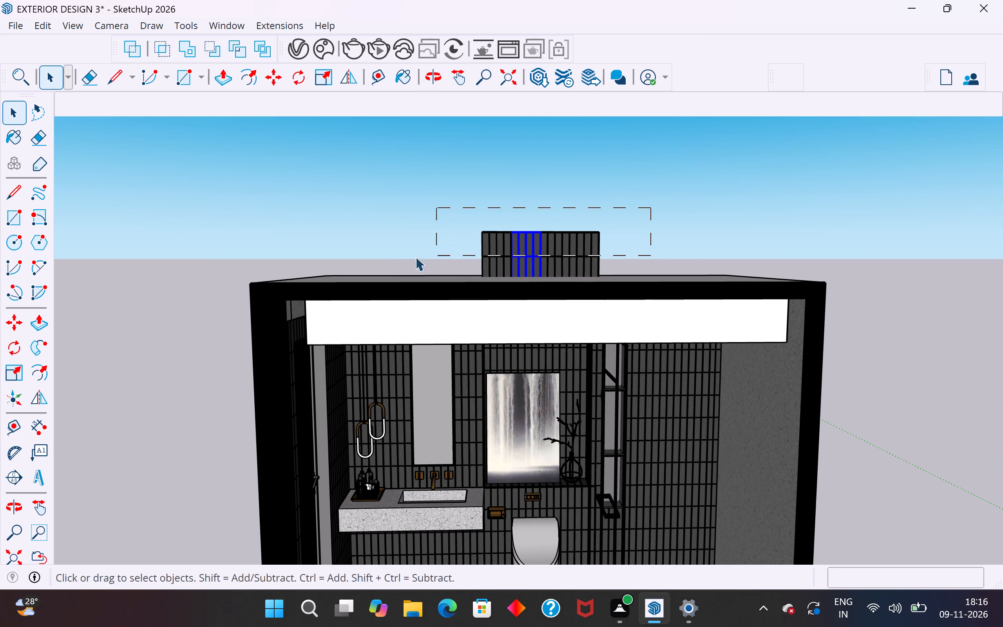
{"action": "left_click_drag", "start_coordinate": [415, 257], "coordinate": [399, 261]}
{"action": "key", "text": "Delete"}
Examine the bathroom interior, including the ceiling, the pendant light mounts, the fixtures and the tiled walls.
{"action": "middle_click", "coordinate": [564, 316]}
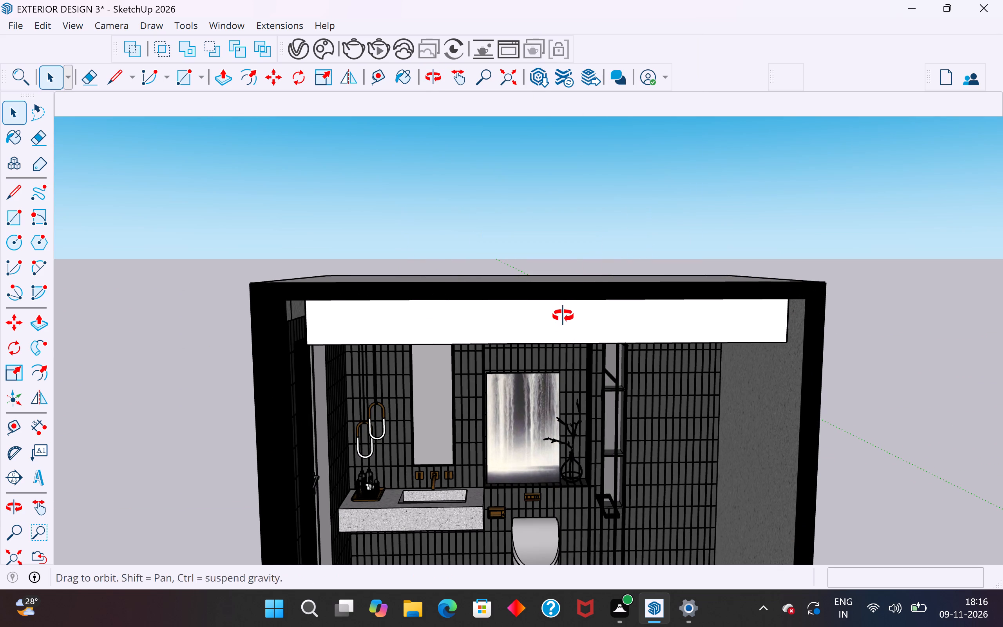
{"action": "scroll", "coordinate": [589, 198], "scroll_direction": "down", "scroll_amount": 4}
{"action": "middle_click_drag", "start_coordinate": [578, 203], "coordinate": [578, 229]}
{"action": "scroll", "coordinate": [617, 432], "scroll_direction": "up", "scroll_amount": 8}
{"action": "middle_click_drag", "start_coordinate": [638, 418], "coordinate": [604, 408]}
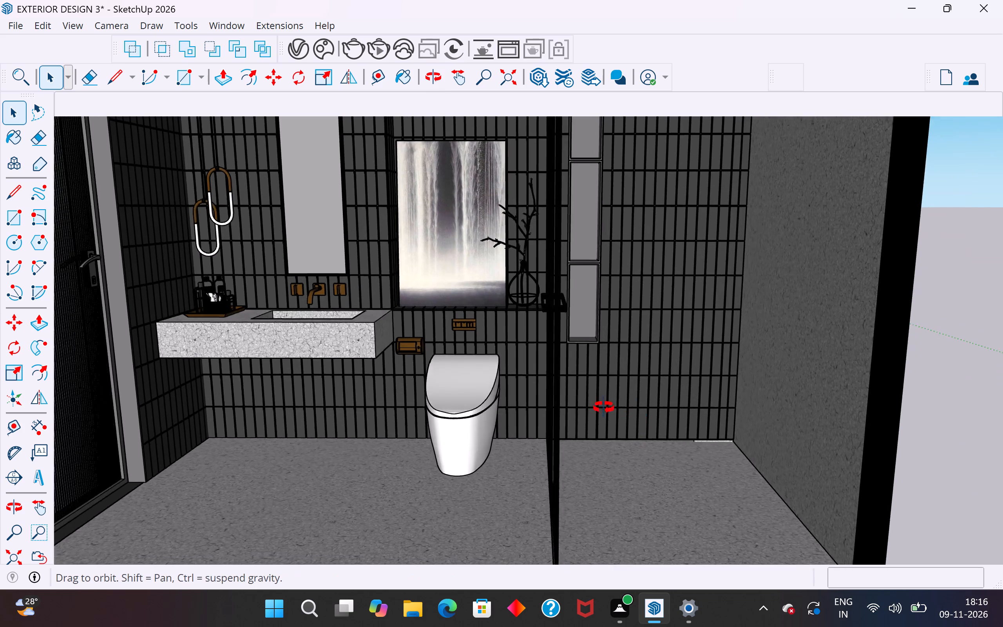
{"action": "middle_click_drag", "start_coordinate": [604, 408], "coordinate": [560, 510]}
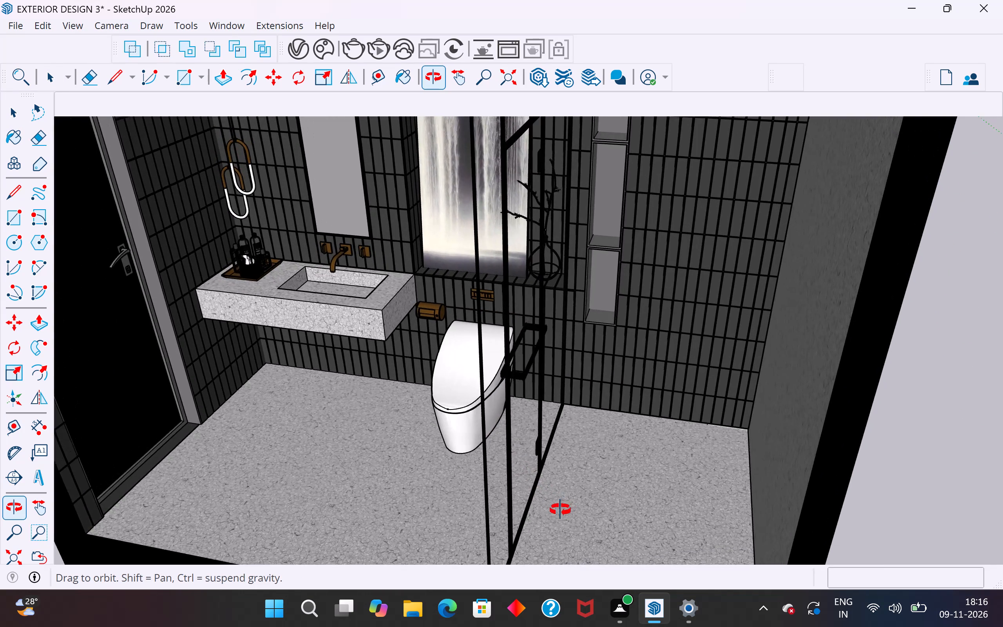
{"action": "middle_click_drag", "start_coordinate": [560, 510], "coordinate": [566, 442]}
{"action": "scroll", "coordinate": [659, 521], "scroll_direction": "down", "scroll_amount": 8}
{"action": "middle_click_drag", "start_coordinate": [663, 516], "coordinate": [697, 411]}
{"action": "scroll", "coordinate": [688, 443], "scroll_direction": "up", "scroll_amount": 1}
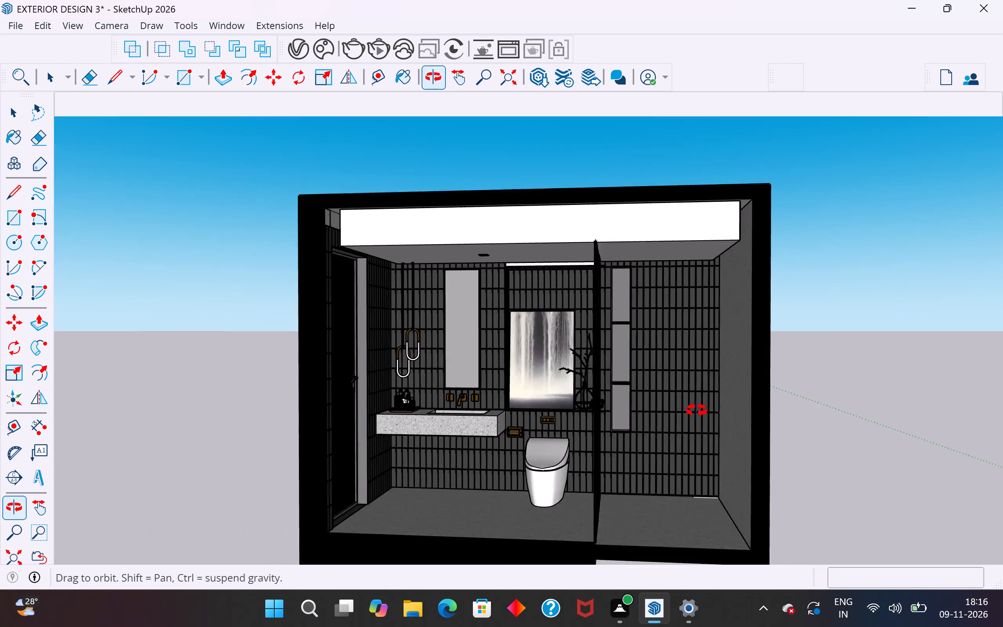
{"action": "middle_click_drag", "start_coordinate": [697, 411], "coordinate": [686, 397]}
{"action": "scroll", "coordinate": [400, 296], "scroll_direction": "up", "scroll_amount": 4}
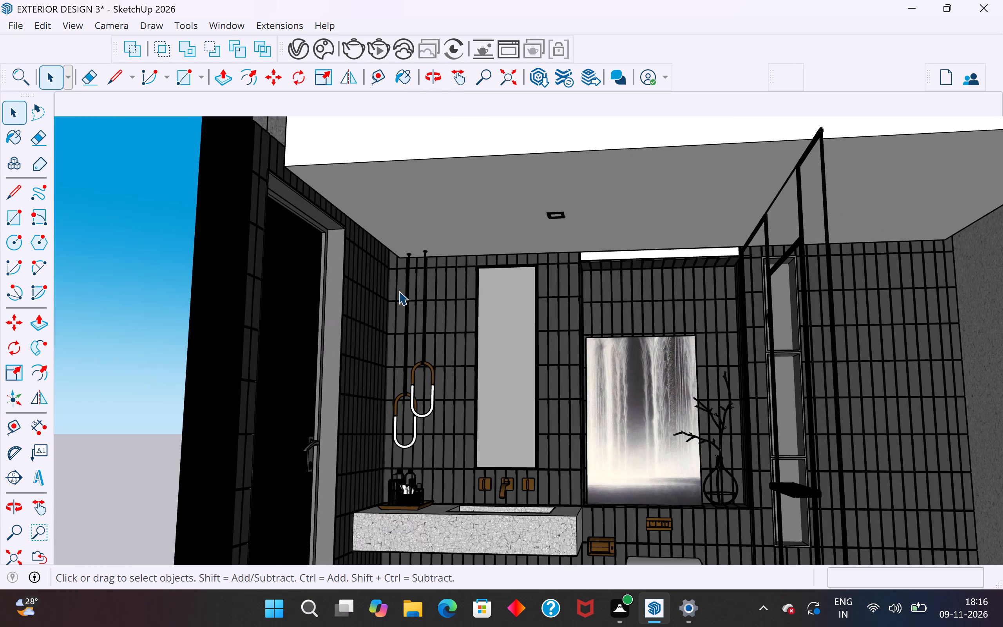
{"action": "scroll", "coordinate": [398, 291], "scroll_direction": "up", "scroll_amount": 1}
{"action": "middle_click_drag", "start_coordinate": [398, 290], "coordinate": [435, 277]}
{"action": "scroll", "coordinate": [416, 278], "scroll_direction": "up", "scroll_amount": 13}
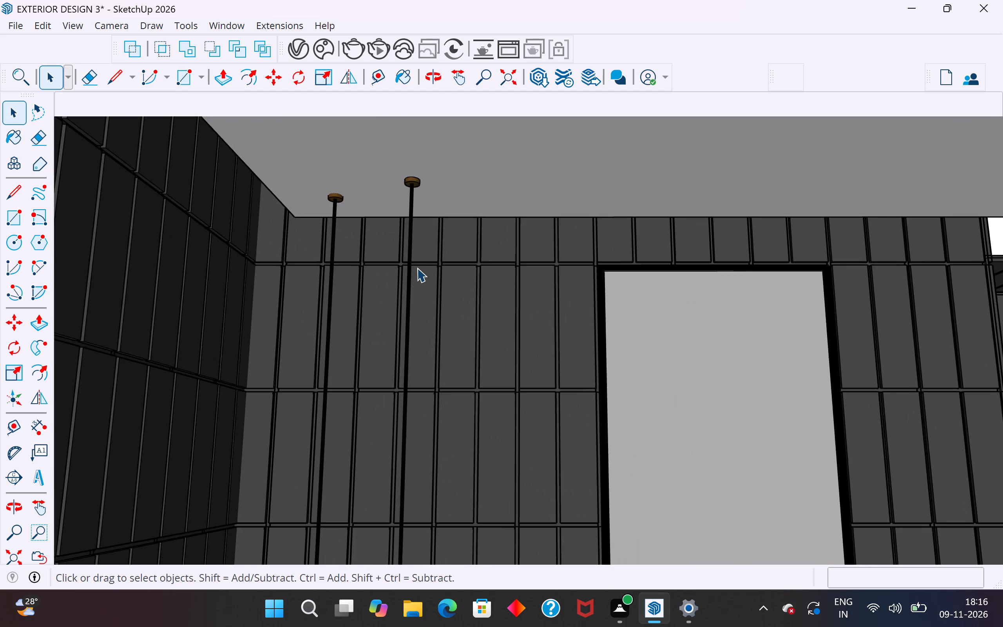
{"action": "middle_click_drag", "start_coordinate": [417, 268], "coordinate": [308, 277]}
{"action": "scroll", "coordinate": [358, 158], "scroll_direction": "up", "scroll_amount": 3}
{"action": "middle_click_drag", "start_coordinate": [325, 188], "coordinate": [331, 227]}
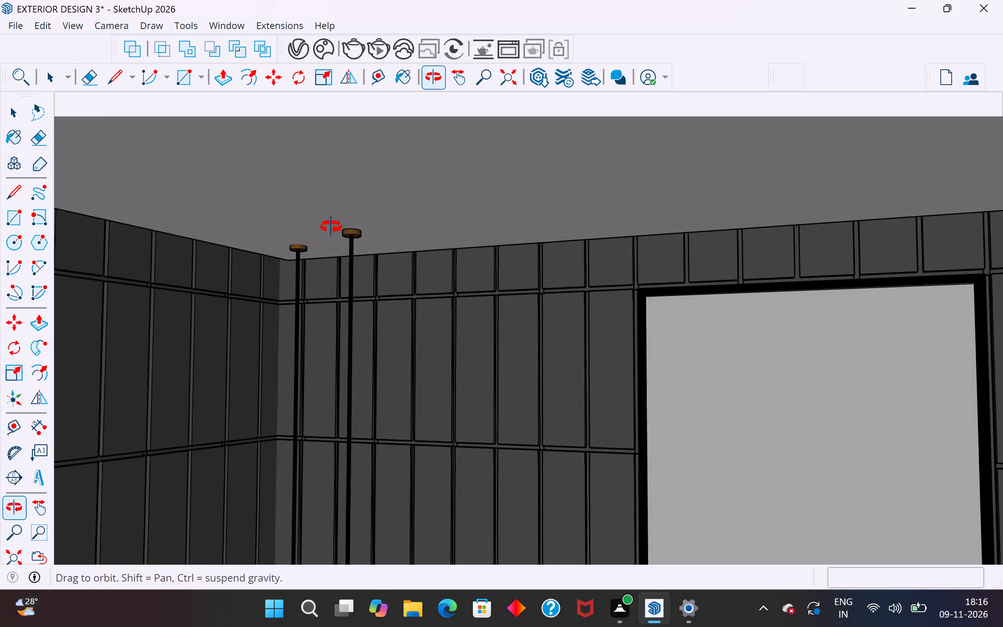
{"action": "middle_click_drag", "start_coordinate": [331, 227], "coordinate": [324, 323]}
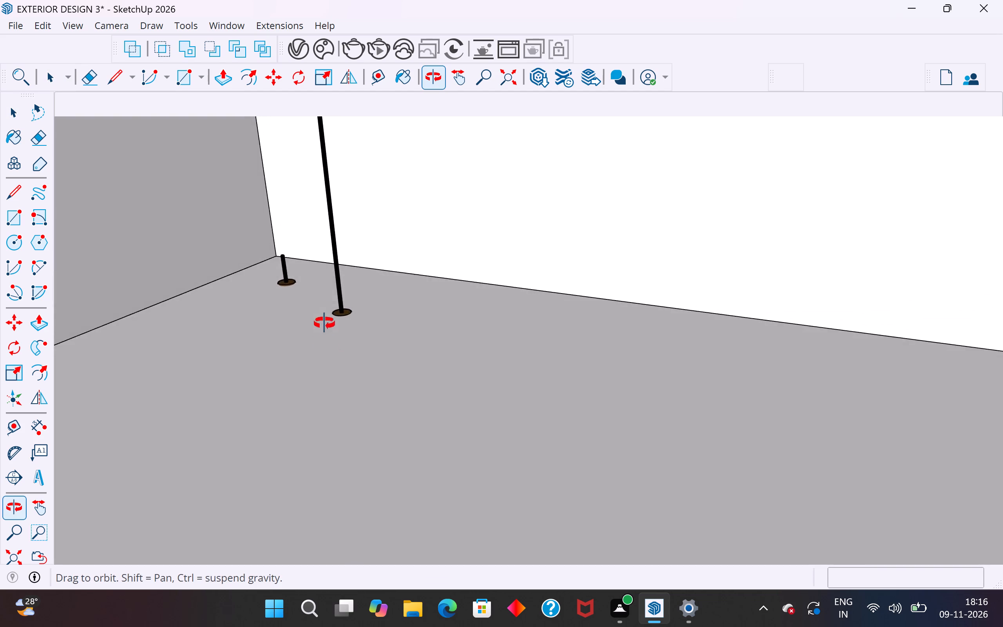
{"action": "middle_click_drag", "start_coordinate": [324, 323], "coordinate": [322, 183]}
{"action": "scroll", "coordinate": [322, 183], "scroll_direction": "down", "scroll_amount": 20}
{"action": "scroll", "coordinate": [322, 183], "scroll_direction": "down", "scroll_amount": 3}
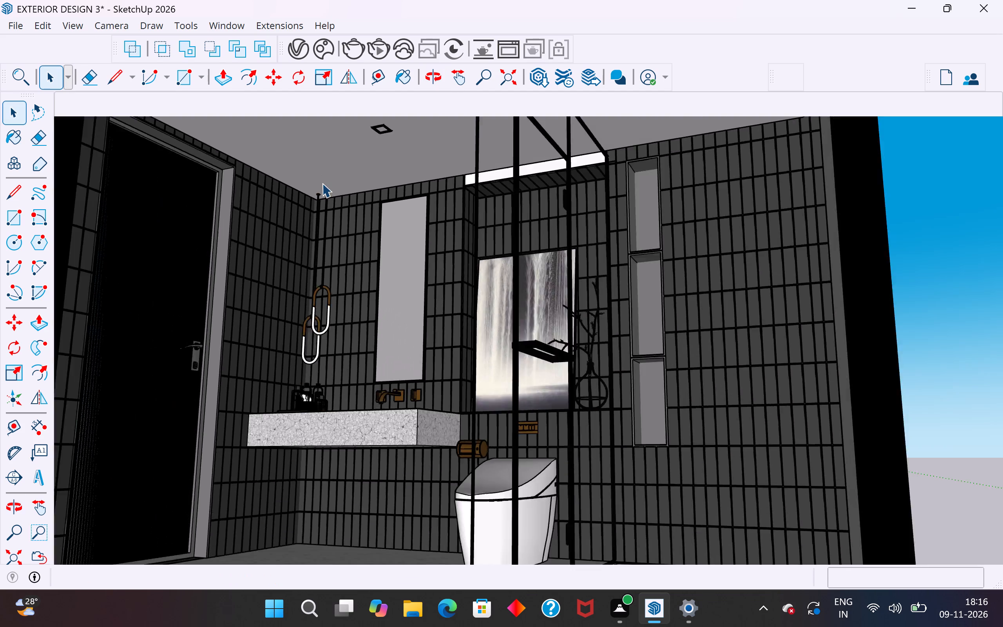
{"action": "middle_click_drag", "start_coordinate": [293, 326], "coordinate": [510, 372]}
{"action": "scroll", "coordinate": [510, 372], "scroll_direction": "down", "scroll_amount": 5}
{"action": "middle_click_drag", "start_coordinate": [507, 373], "coordinate": [398, 445]}
{"action": "scroll", "coordinate": [490, 369], "scroll_direction": "up", "scroll_amount": 4}
{"action": "middle_click_drag", "start_coordinate": [533, 367], "coordinate": [550, 368]}
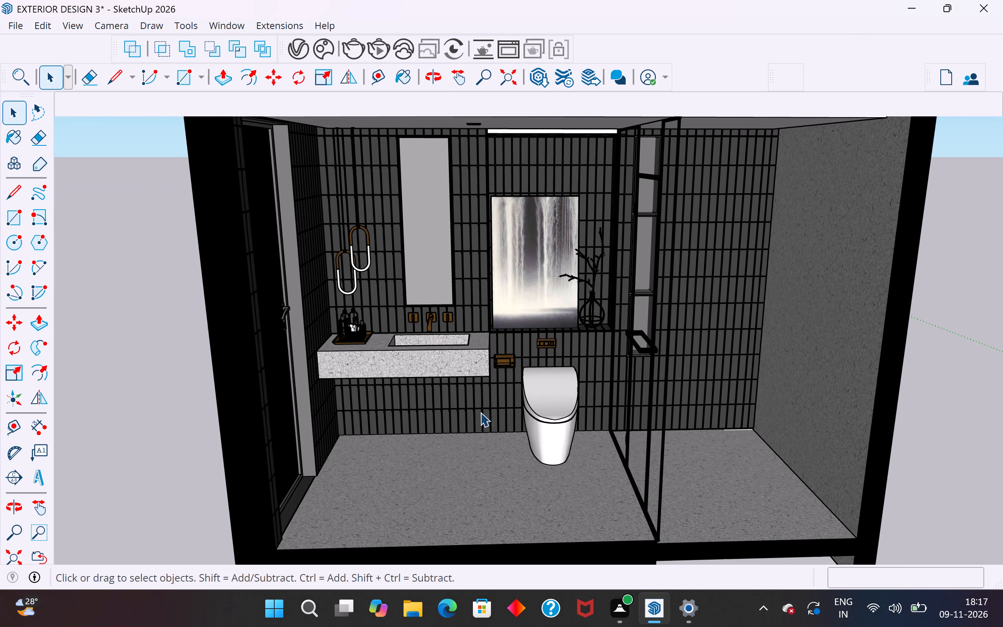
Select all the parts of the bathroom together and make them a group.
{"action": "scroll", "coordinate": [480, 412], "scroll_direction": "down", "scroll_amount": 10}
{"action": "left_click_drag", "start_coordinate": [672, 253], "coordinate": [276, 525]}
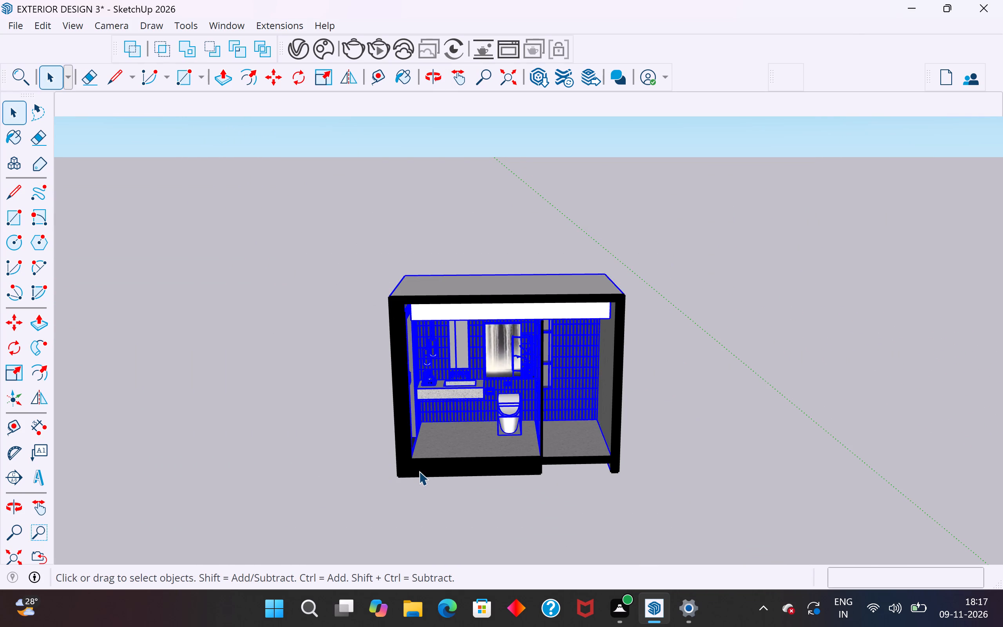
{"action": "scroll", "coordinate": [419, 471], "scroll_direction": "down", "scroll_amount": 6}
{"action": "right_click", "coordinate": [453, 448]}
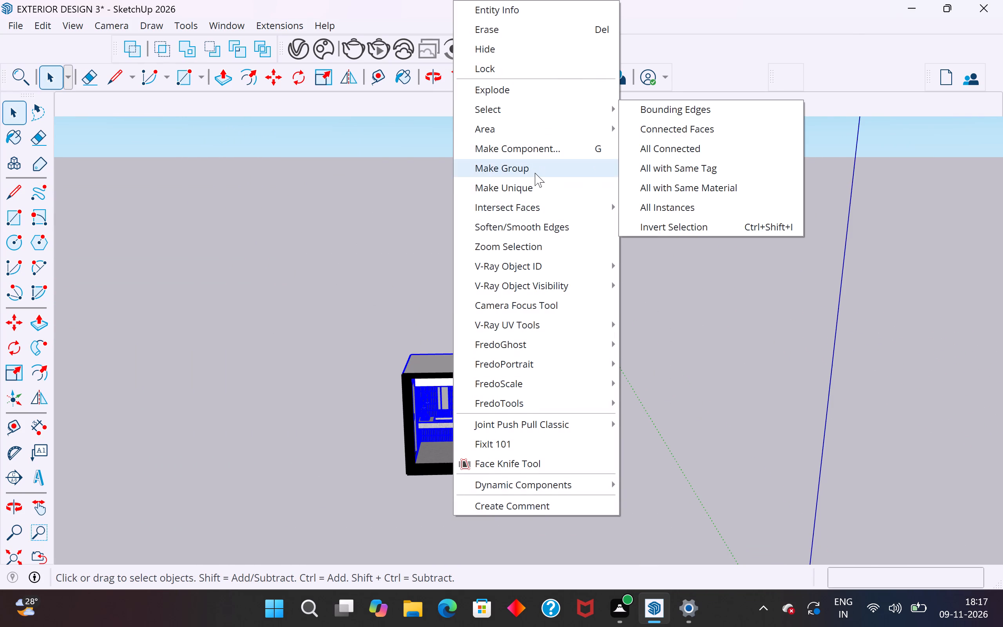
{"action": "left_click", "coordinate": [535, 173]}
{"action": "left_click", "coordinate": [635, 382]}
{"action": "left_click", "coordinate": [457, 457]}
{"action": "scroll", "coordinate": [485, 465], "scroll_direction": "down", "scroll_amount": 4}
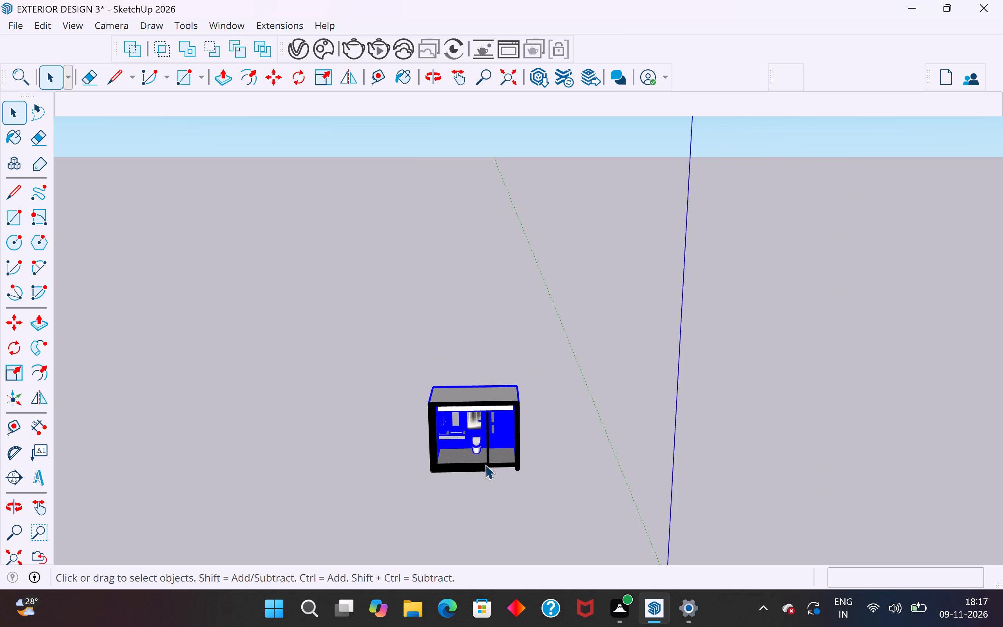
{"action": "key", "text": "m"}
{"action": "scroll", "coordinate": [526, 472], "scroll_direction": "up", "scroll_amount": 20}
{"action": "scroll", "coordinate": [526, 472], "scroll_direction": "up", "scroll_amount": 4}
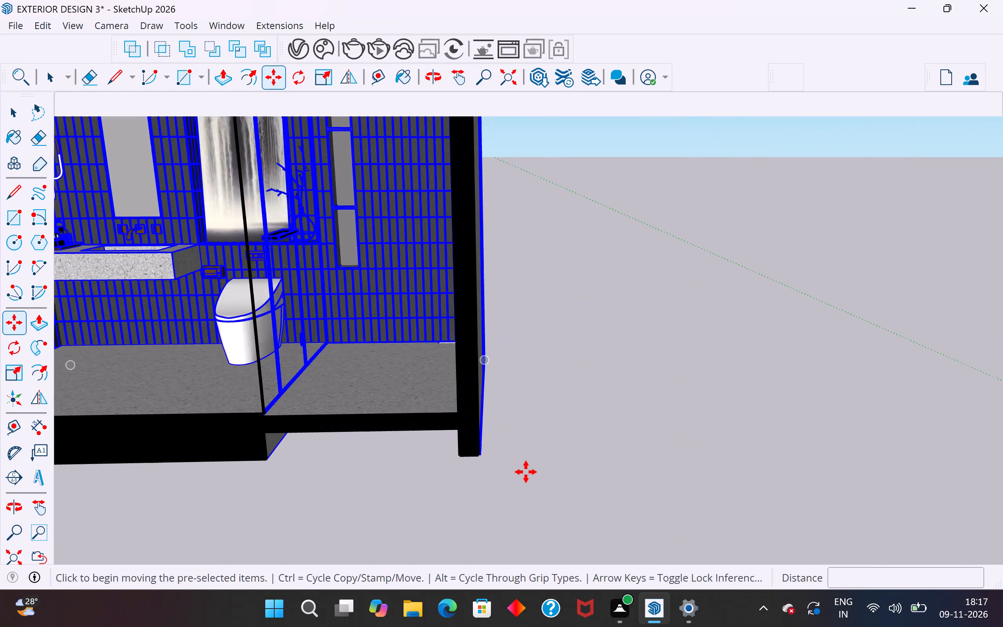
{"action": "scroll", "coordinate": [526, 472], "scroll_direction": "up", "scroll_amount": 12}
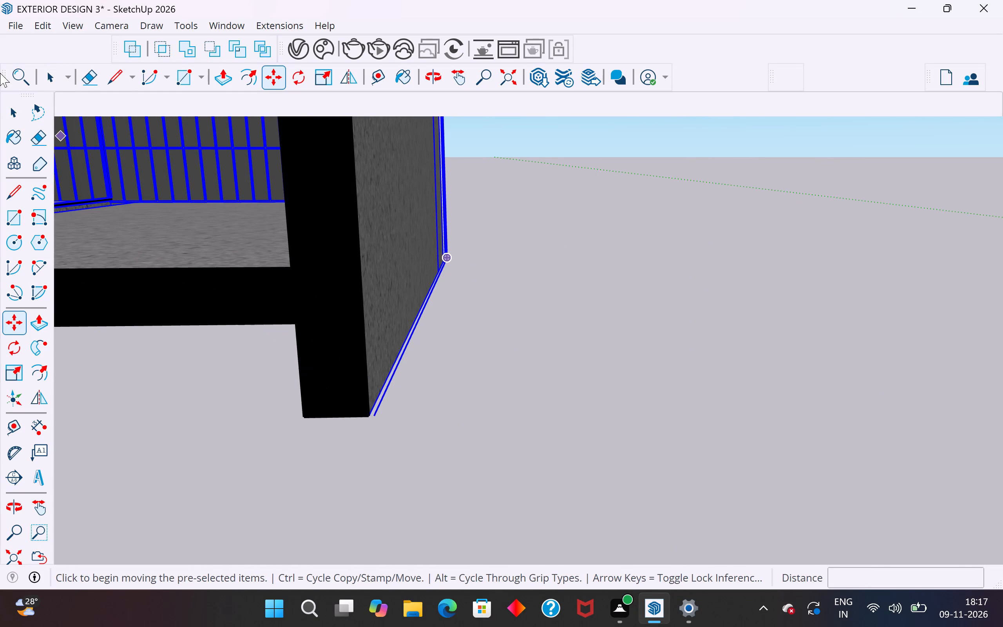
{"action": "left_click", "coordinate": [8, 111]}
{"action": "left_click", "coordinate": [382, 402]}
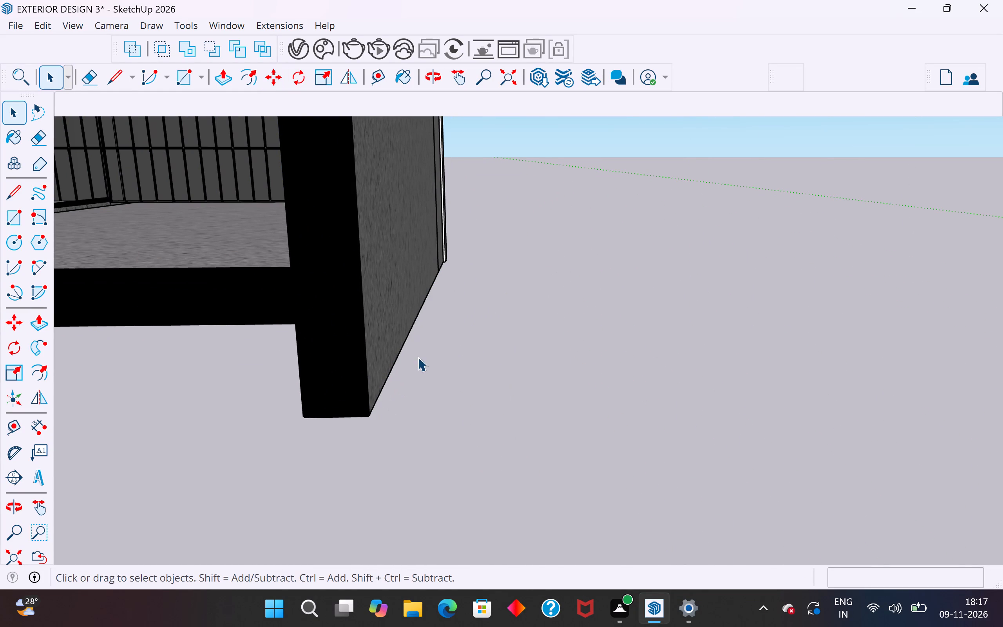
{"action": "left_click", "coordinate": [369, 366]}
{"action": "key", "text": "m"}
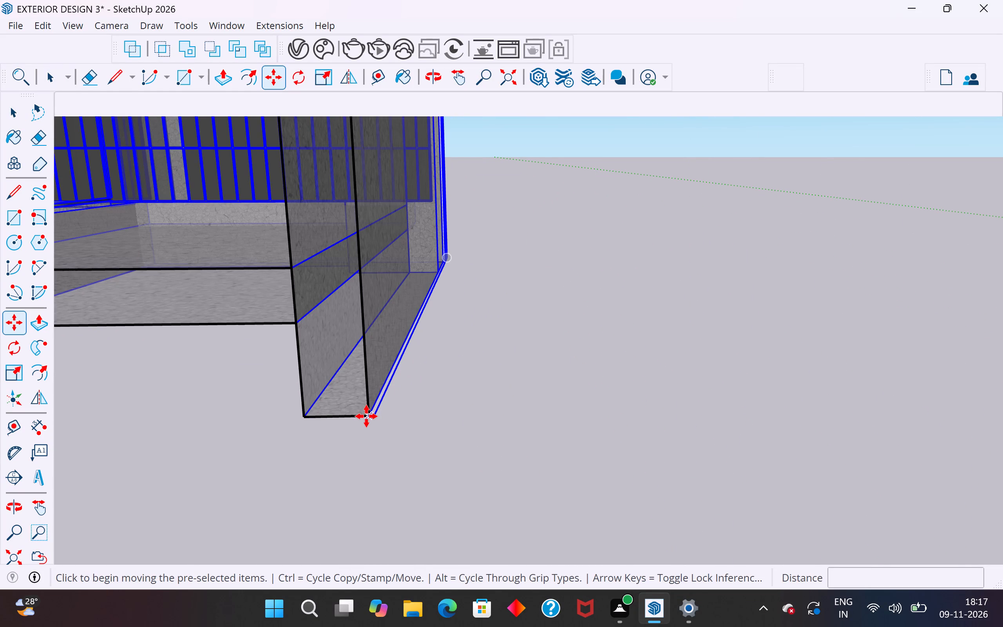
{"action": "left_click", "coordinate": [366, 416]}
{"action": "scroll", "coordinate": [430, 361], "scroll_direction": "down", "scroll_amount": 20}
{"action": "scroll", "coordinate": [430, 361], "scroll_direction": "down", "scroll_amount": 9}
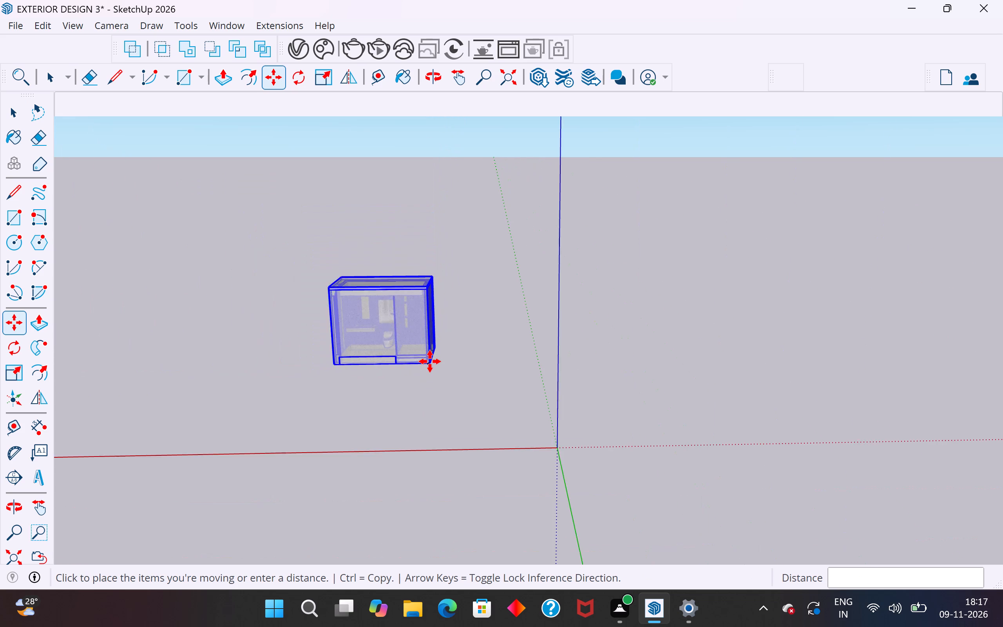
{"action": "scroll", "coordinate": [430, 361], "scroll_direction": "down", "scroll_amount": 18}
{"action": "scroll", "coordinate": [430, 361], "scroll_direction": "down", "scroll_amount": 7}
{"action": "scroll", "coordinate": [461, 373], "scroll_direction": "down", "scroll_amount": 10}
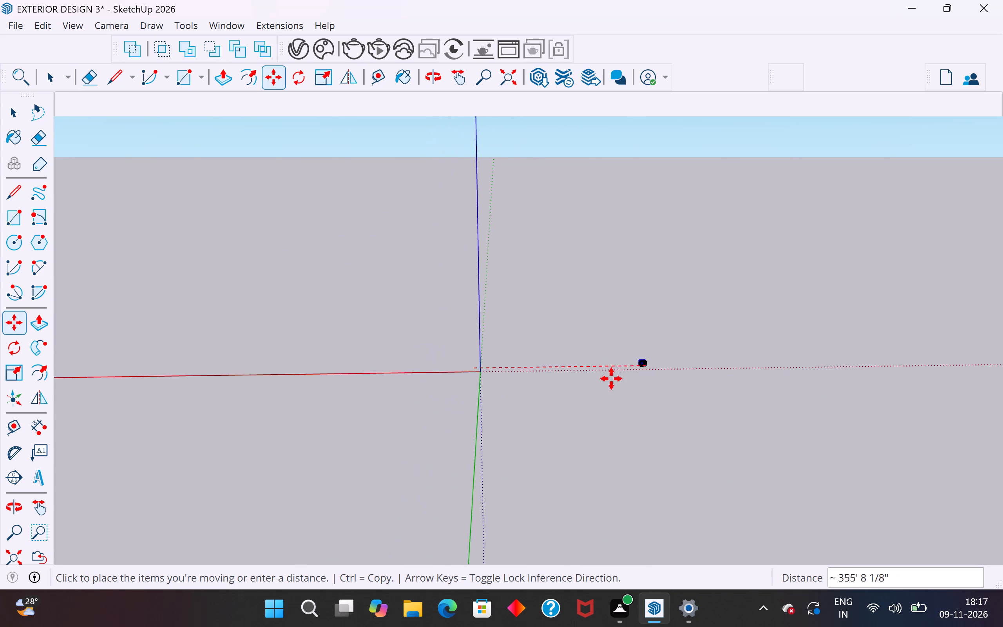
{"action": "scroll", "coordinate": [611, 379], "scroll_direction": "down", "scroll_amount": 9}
Undo the recent bathroom edits, going back past the grouping and tile trimming to the imported component.
{"action": "key", "text": "ctrl+z"}
{"action": "key", "text": "ctrl+z"}
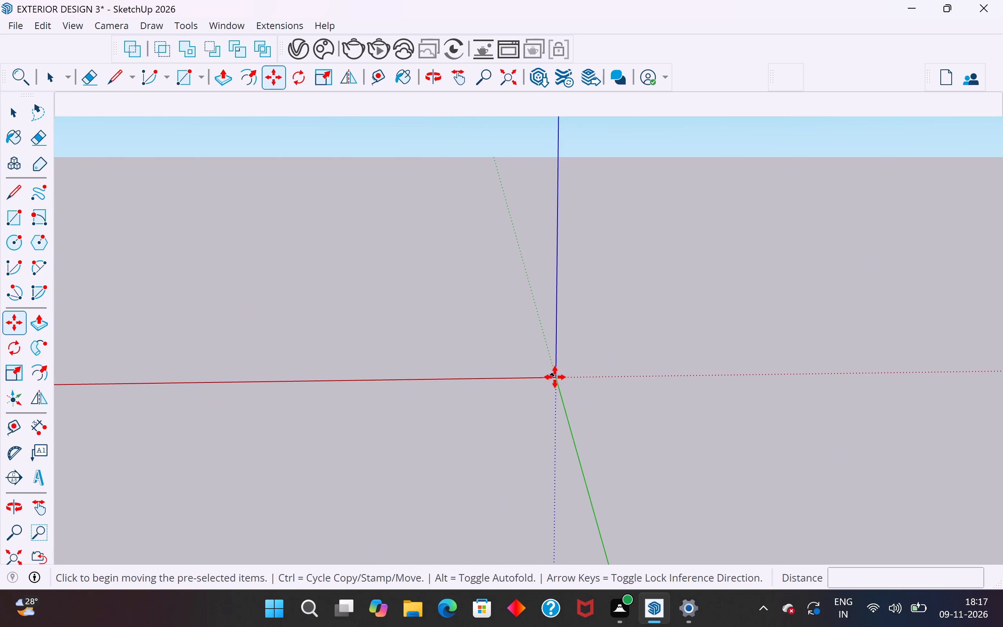
{"action": "key", "text": "ctrl+z"}
{"action": "key", "text": "ctrl+z"}
{"action": "left_click", "coordinate": [22, 112]}
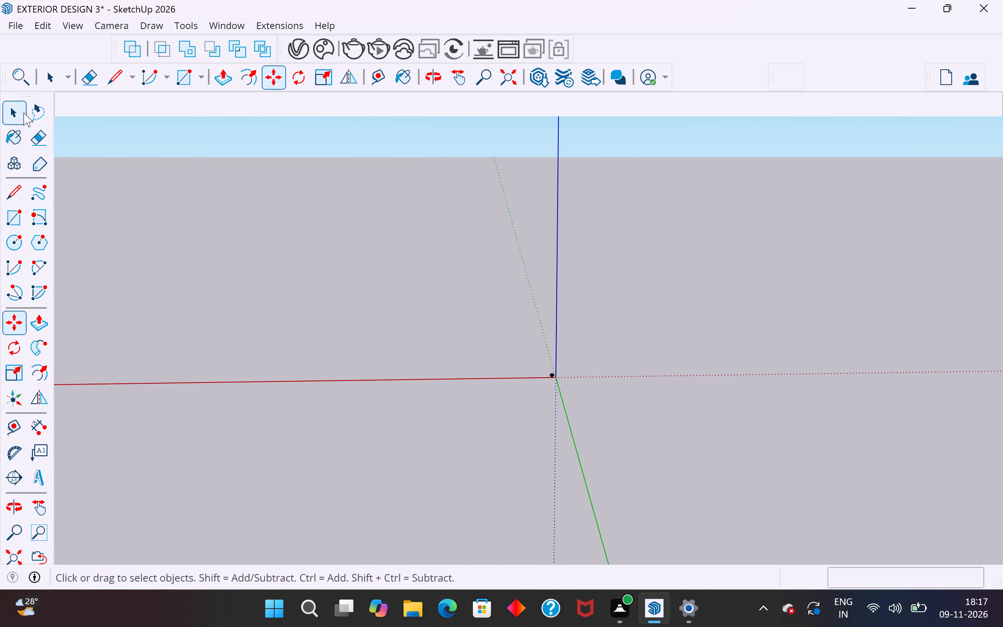
{"action": "key", "text": "ctrl+z"}
{"action": "key", "text": "ctrl+z"}
{"action": "key", "text": "ctrl+z"}
{"action": "key", "text": "ctrl+z"}
{"action": "key", "text": "ctrl+z"}
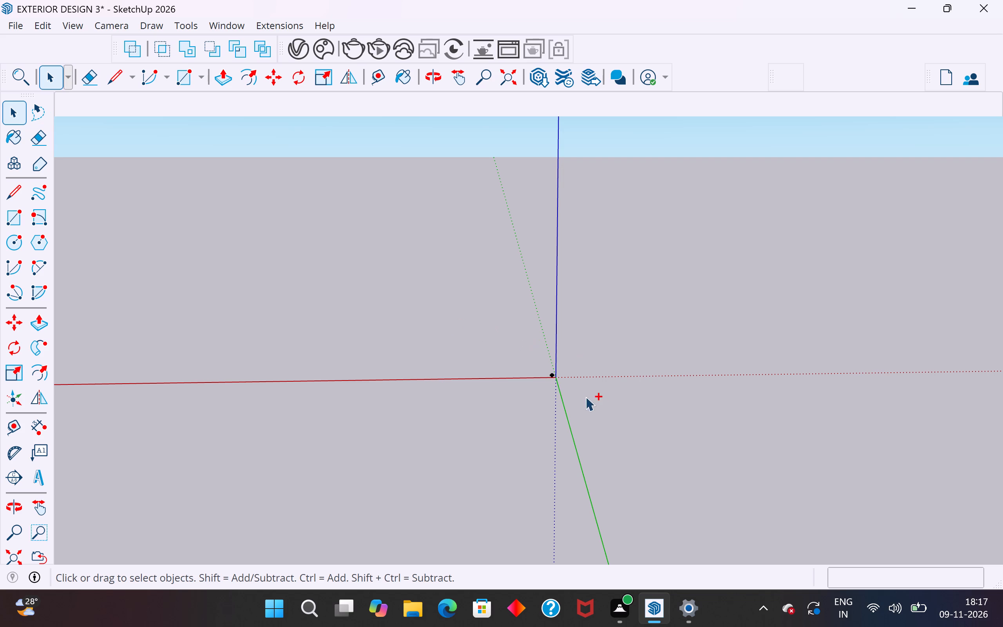
Explode the imported bathroom component behind the building into its separate parts.
{"action": "scroll", "coordinate": [579, 392], "scroll_direction": "up", "scroll_amount": 20}
{"action": "scroll", "coordinate": [579, 392], "scroll_direction": "up", "scroll_amount": 11}
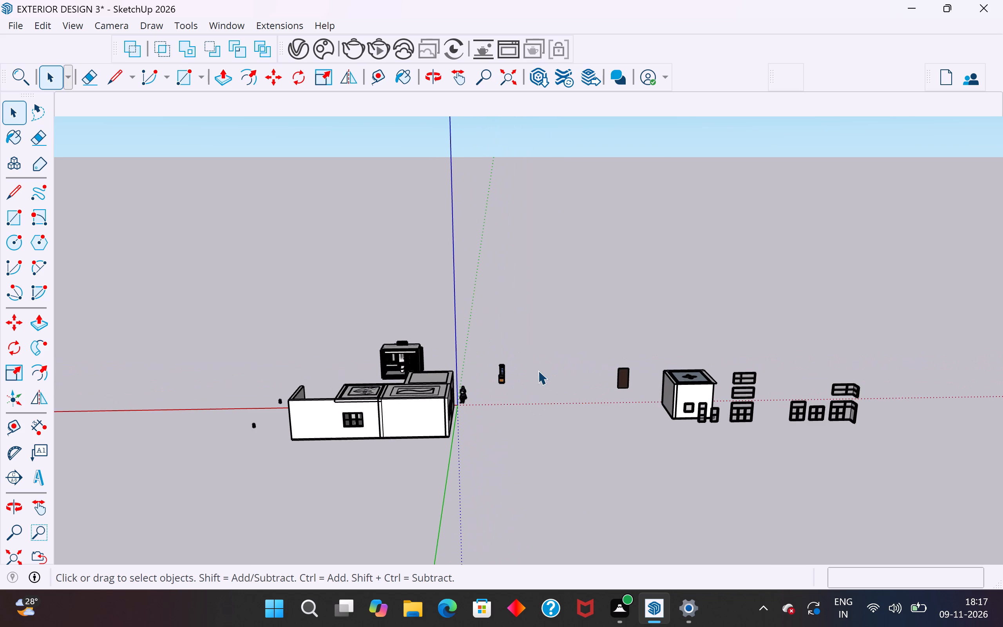
{"action": "middle_click_drag", "start_coordinate": [538, 370], "coordinate": [534, 418]}
{"action": "scroll", "coordinate": [344, 323], "scroll_direction": "up", "scroll_amount": 11}
{"action": "middle_click_drag", "start_coordinate": [453, 341], "coordinate": [515, 301]}
{"action": "scroll", "coordinate": [484, 359], "scroll_direction": "up", "scroll_amount": 2}
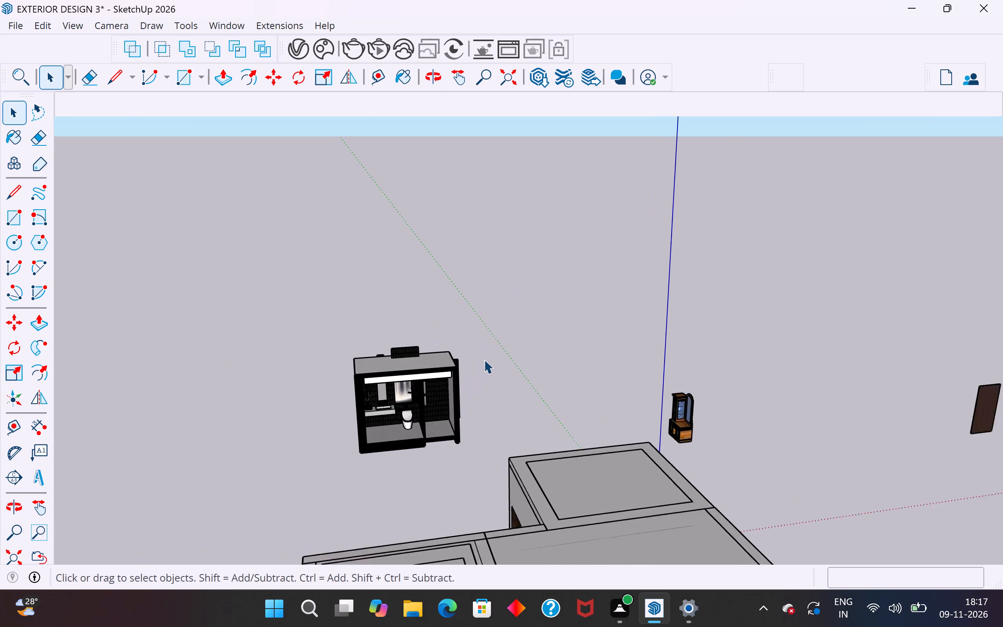
{"action": "scroll", "coordinate": [484, 359], "scroll_direction": "up", "scroll_amount": 2}
{"action": "left_click_drag", "start_coordinate": [479, 319], "coordinate": [255, 503]}
{"action": "right_click", "coordinate": [352, 460]}
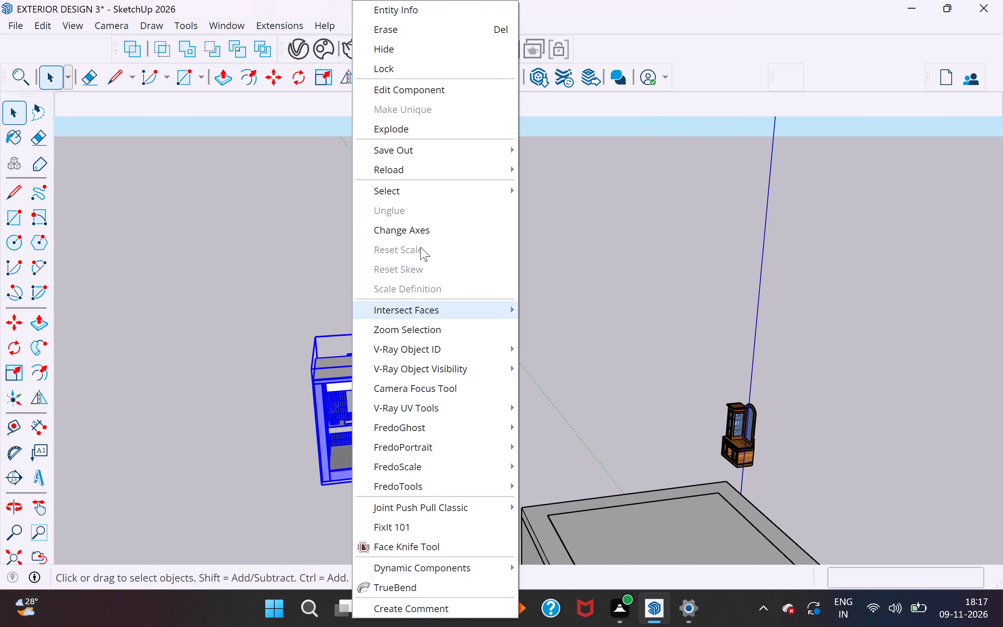
{"action": "middle_click_drag", "start_coordinate": [288, 395], "coordinate": [629, 375]}
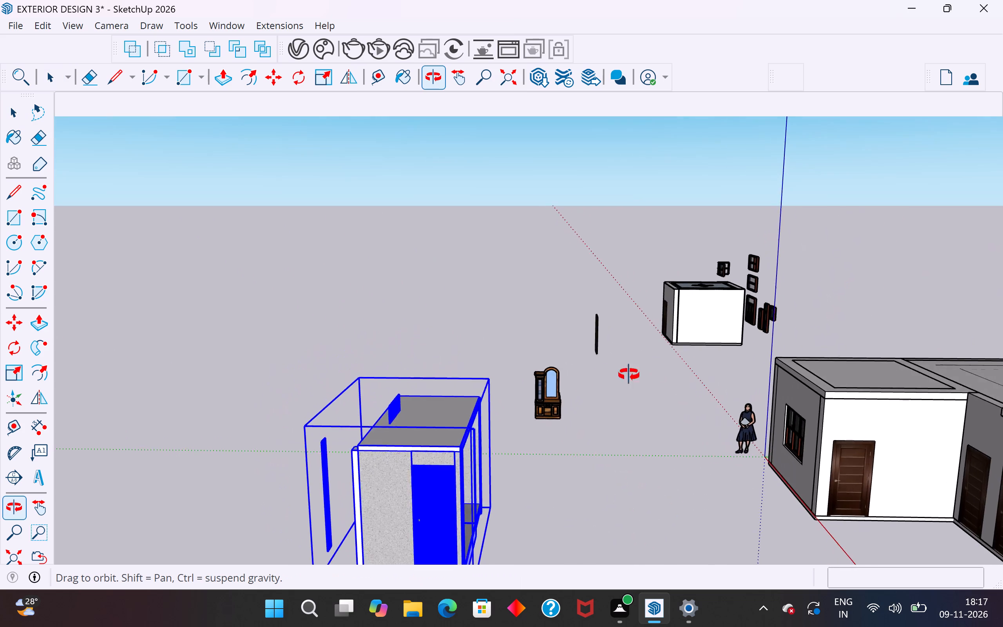
{"action": "middle_click_drag", "start_coordinate": [629, 375], "coordinate": [557, 374]}
{"action": "scroll", "coordinate": [470, 426], "scroll_direction": "down", "scroll_amount": 5}
{"action": "left_click", "coordinate": [540, 511]}
{"action": "left_click", "coordinate": [422, 479]}
{"action": "right_click", "coordinate": [422, 479]}
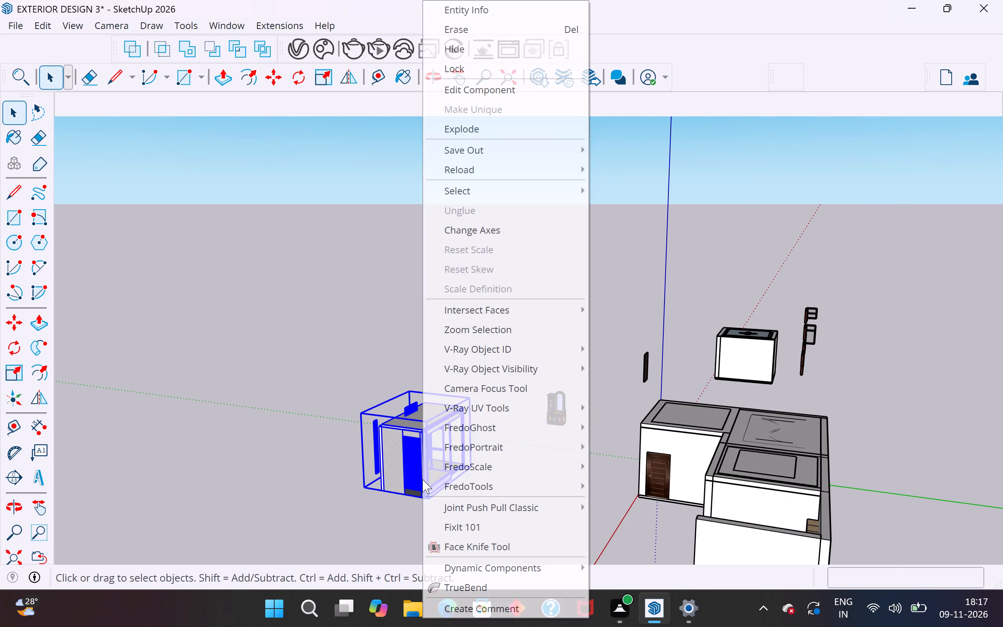
{"action": "left_click", "coordinate": [488, 127]}
Move the bathroom's section plane about 127' forward so that it lies clear of the building.
{"action": "left_click", "coordinate": [392, 357]}
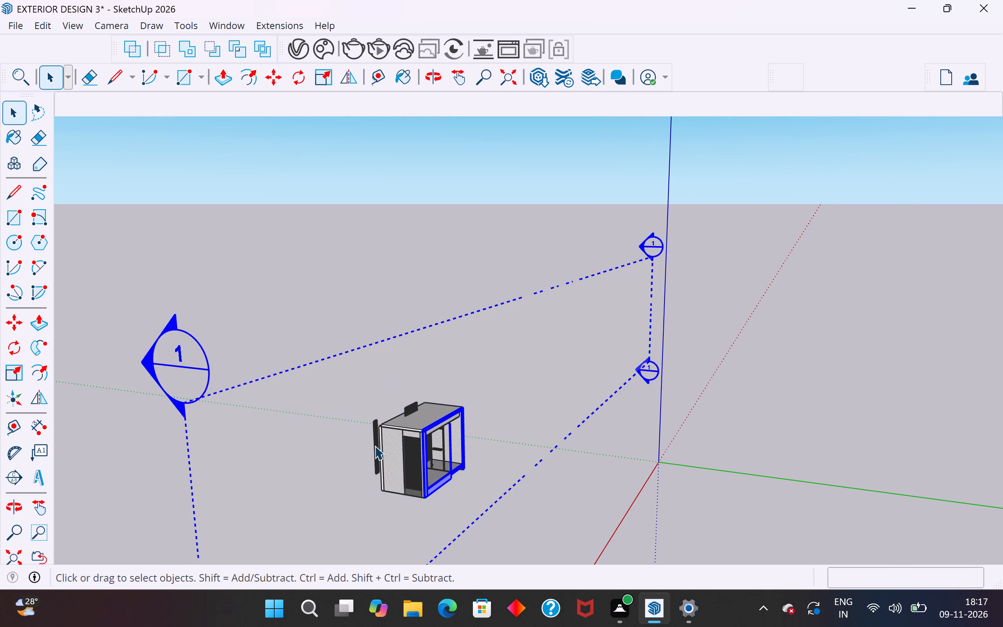
{"action": "scroll", "coordinate": [503, 376], "scroll_direction": "down", "scroll_amount": 3}
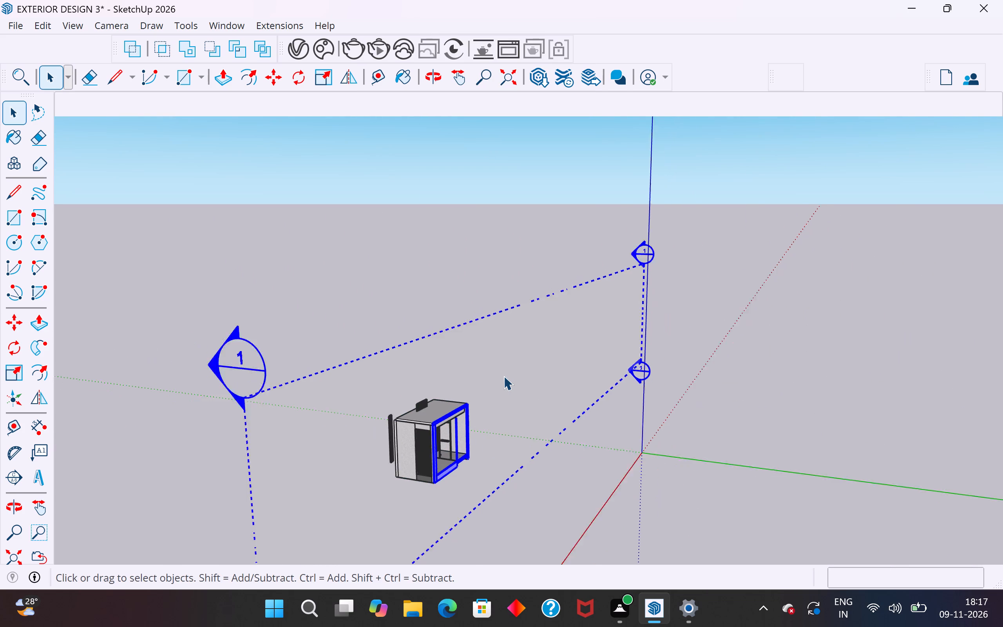
{"action": "scroll", "coordinate": [503, 376], "scroll_direction": "down", "scroll_amount": 7}
{"action": "middle_click_drag", "start_coordinate": [547, 417], "coordinate": [339, 458]}
{"action": "middle_click_drag", "start_coordinate": [488, 463], "coordinate": [542, 445]}
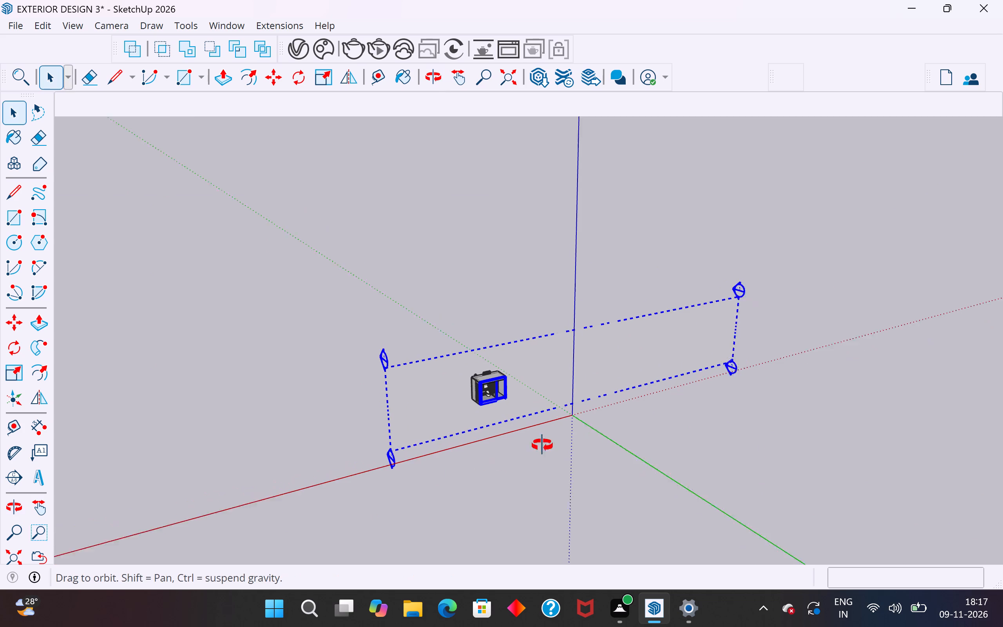
{"action": "middle_click_drag", "start_coordinate": [542, 445], "coordinate": [590, 447]}
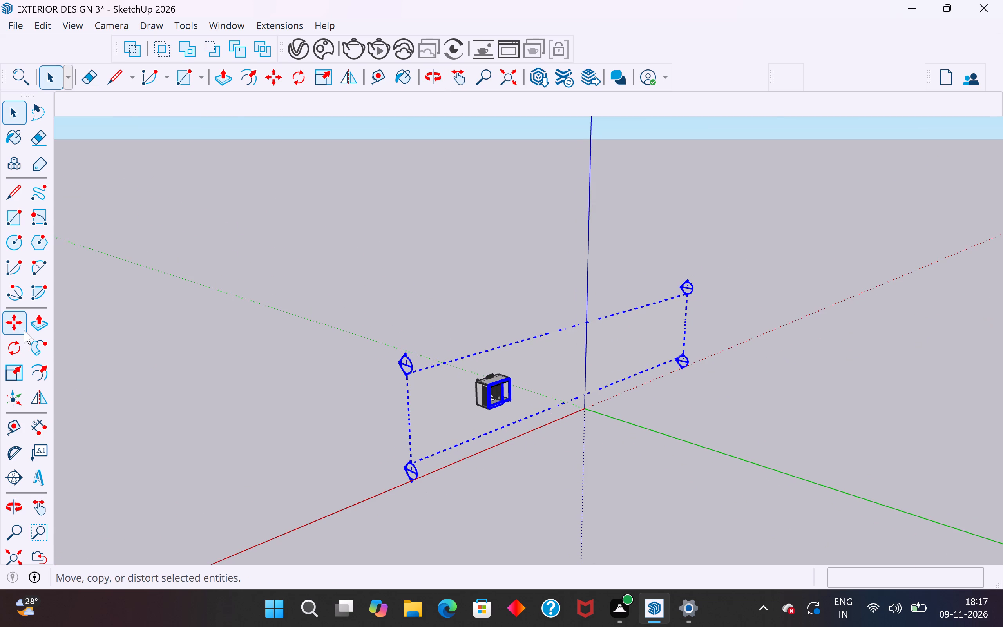
{"action": "left_click", "coordinate": [18, 324]}
{"action": "left_click", "coordinate": [409, 464]}
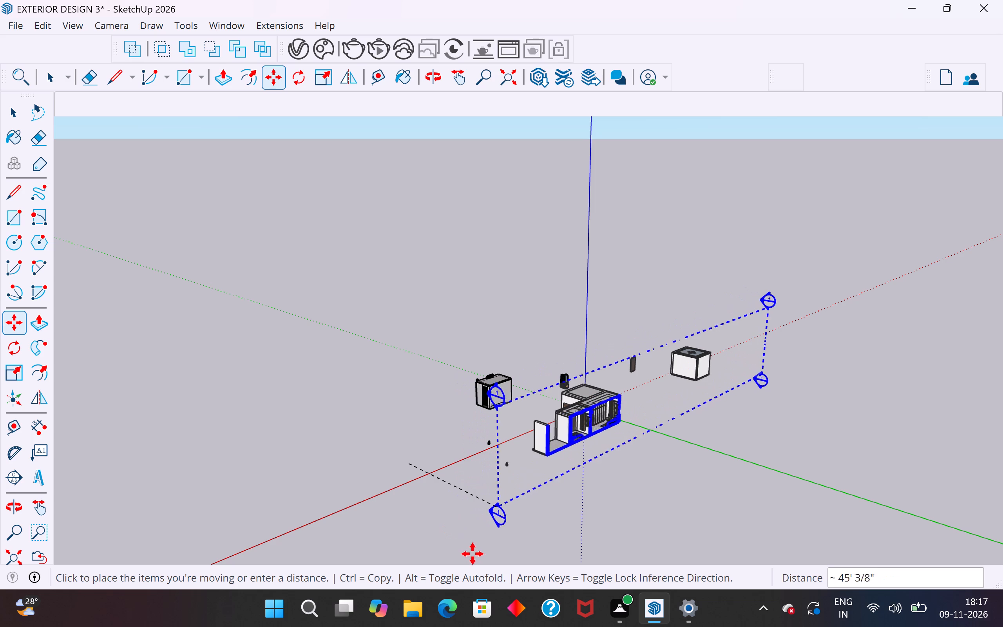
{"action": "scroll", "coordinate": [594, 501], "scroll_direction": "down", "scroll_amount": 6}
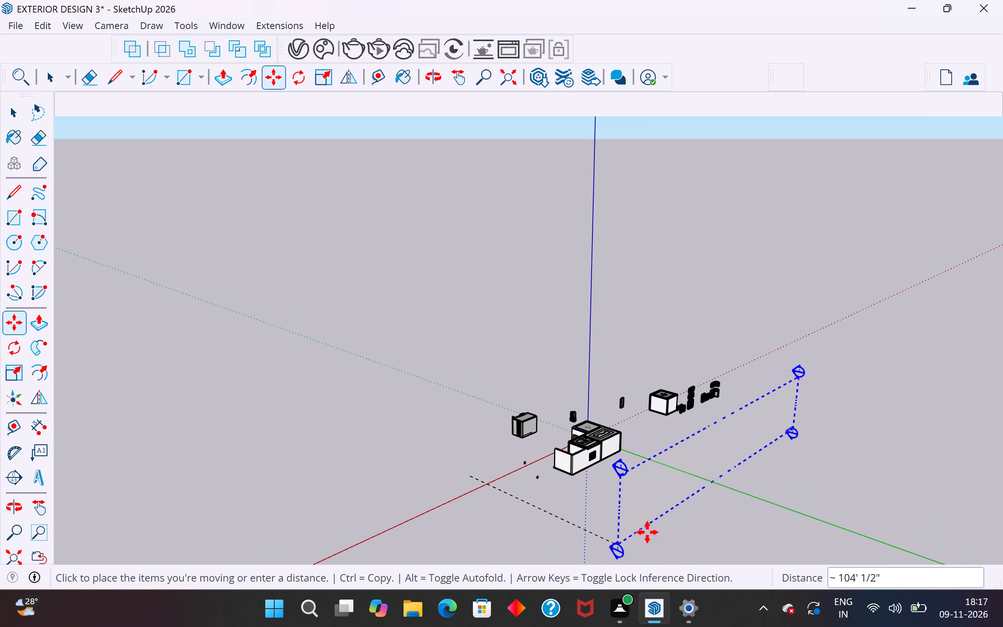
{"action": "scroll", "coordinate": [697, 544], "scroll_direction": "down", "scroll_amount": 1}
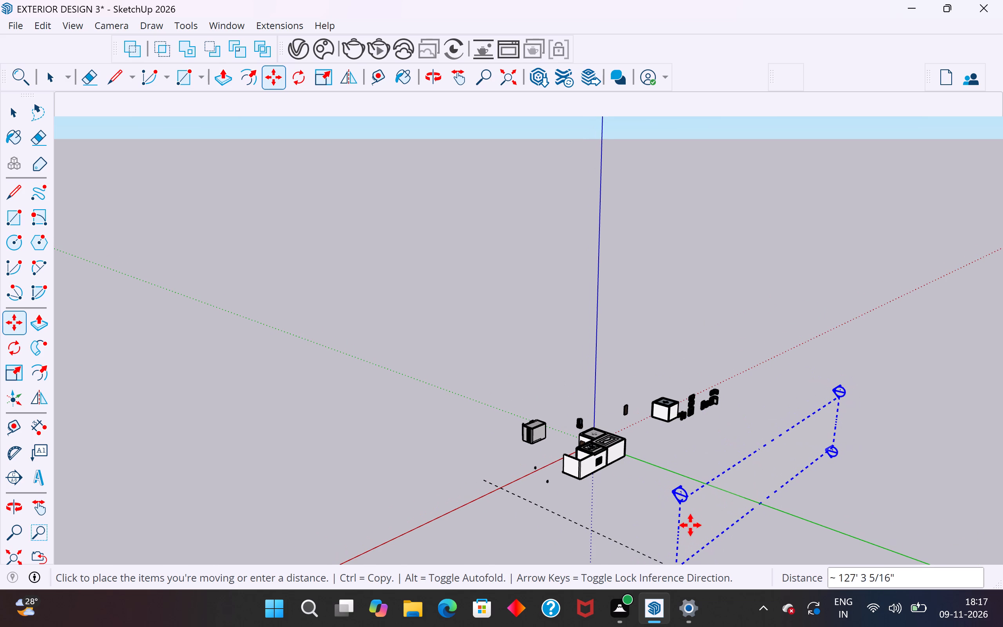
{"action": "left_click", "coordinate": [690, 525]}
{"action": "left_click", "coordinate": [17, 114]}
{"action": "left_click", "coordinate": [251, 359]}
{"action": "scroll", "coordinate": [476, 375], "scroll_direction": "down", "scroll_amount": 5}
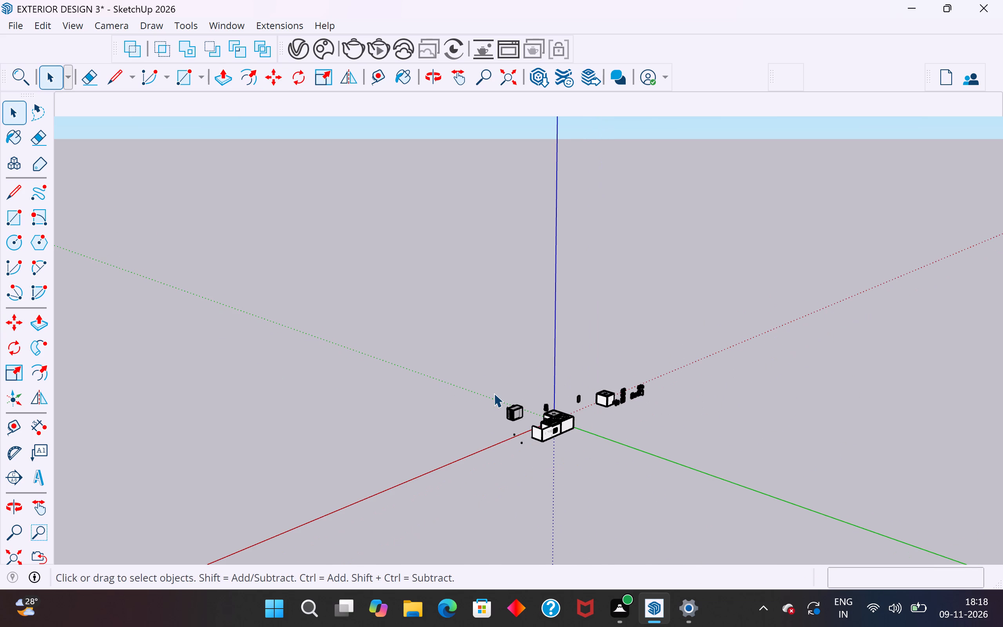
Examine the exploded bathroom and the main building from several sides to check for loose parts.
{"action": "scroll", "coordinate": [494, 393], "scroll_direction": "up", "scroll_amount": 9}
{"action": "middle_click_drag", "start_coordinate": [549, 514], "coordinate": [553, 504]}
{"action": "scroll", "coordinate": [549, 514], "scroll_direction": "up", "scroll_amount": 1}
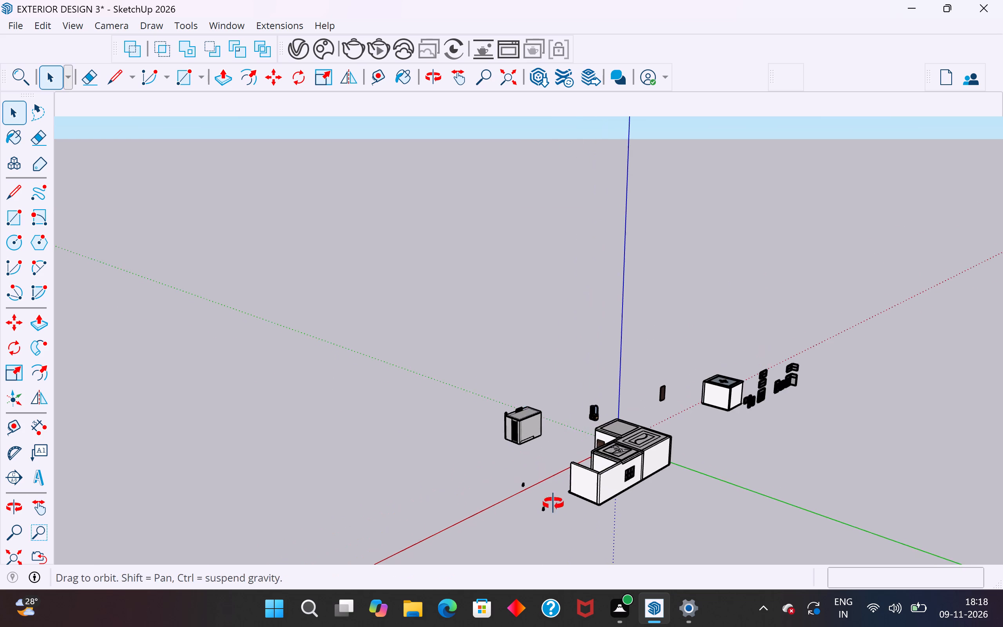
{"action": "middle_click_drag", "start_coordinate": [553, 504], "coordinate": [583, 389]}
{"action": "scroll", "coordinate": [634, 457], "scroll_direction": "up", "scroll_amount": 4}
{"action": "middle_click_drag", "start_coordinate": [676, 436], "coordinate": [610, 542]}
{"action": "scroll", "coordinate": [463, 399], "scroll_direction": "up", "scroll_amount": 5}
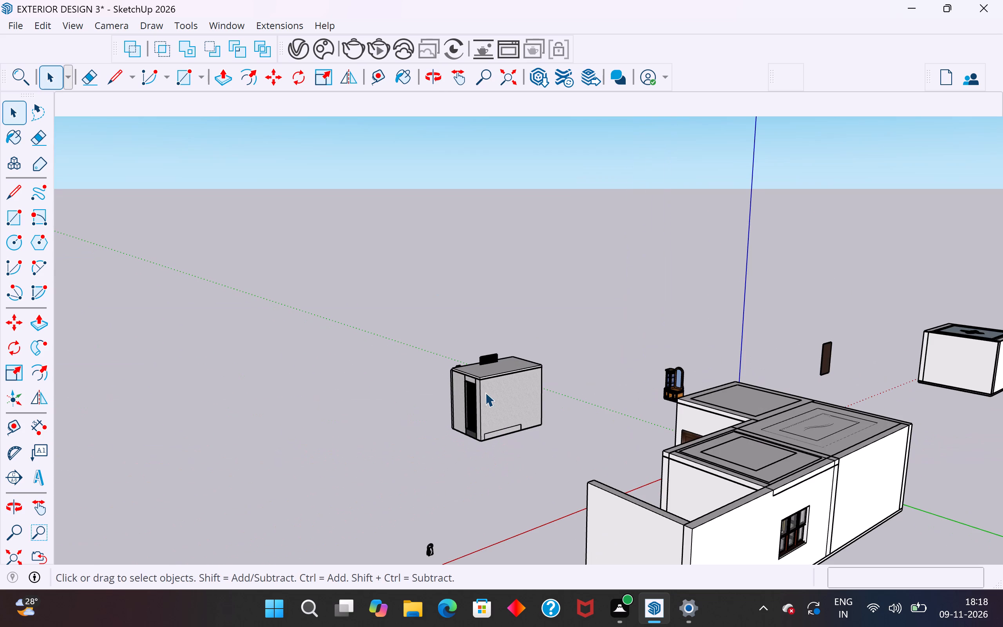
{"action": "left_click", "coordinate": [485, 392]}
{"action": "middle_click_drag", "start_coordinate": [447, 374], "coordinate": [993, 415]}
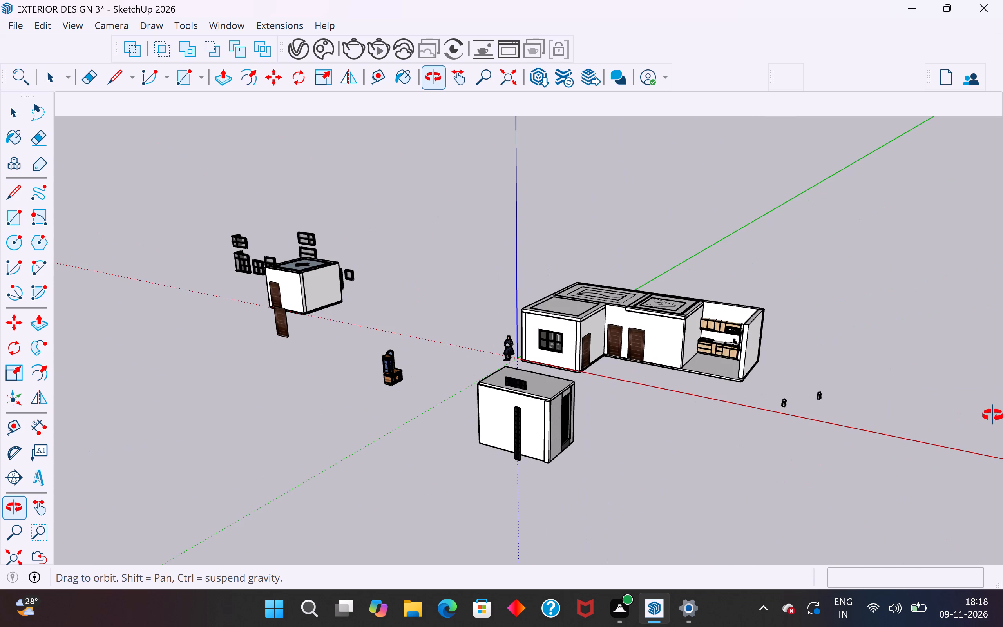
{"action": "middle_click_drag", "start_coordinate": [993, 415], "coordinate": [449, 511]}
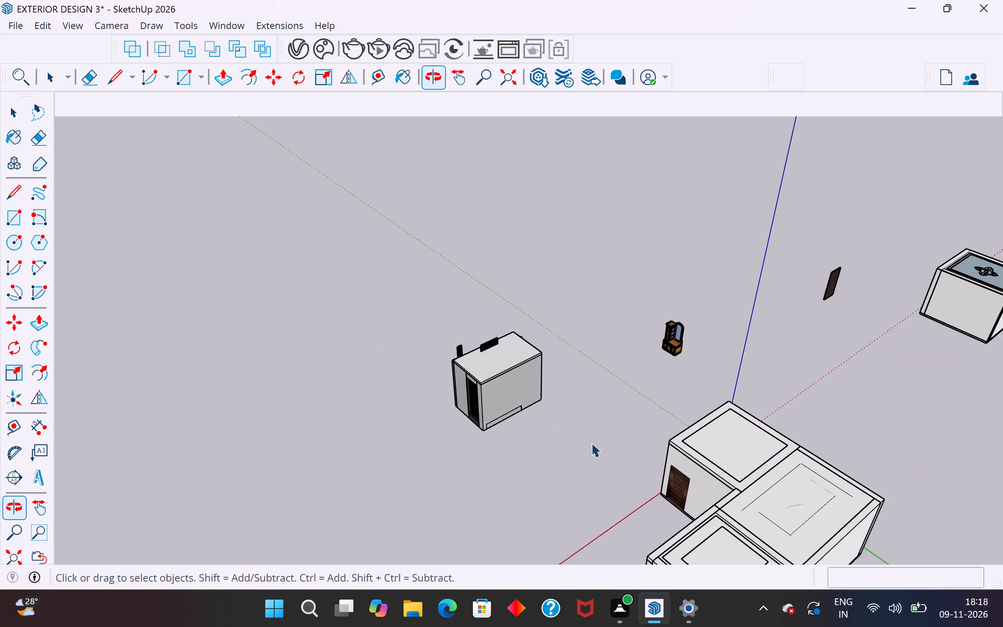
{"action": "scroll", "coordinate": [698, 384], "scroll_direction": "down", "scroll_amount": 11}
{"action": "middle_click_drag", "start_coordinate": [771, 504], "coordinate": [1002, 506]}
{"action": "scroll", "coordinate": [548, 337], "scroll_direction": "up", "scroll_amount": 6}
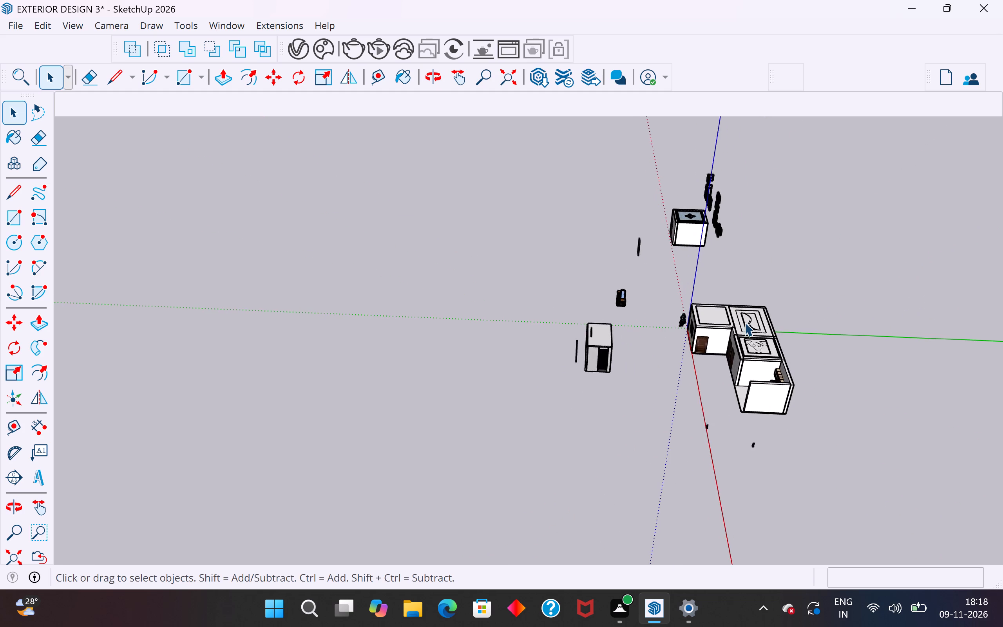
{"action": "scroll", "coordinate": [744, 322], "scroll_direction": "up", "scroll_amount": 6}
{"action": "middle_click_drag", "start_coordinate": [732, 348], "coordinate": [879, 311]}
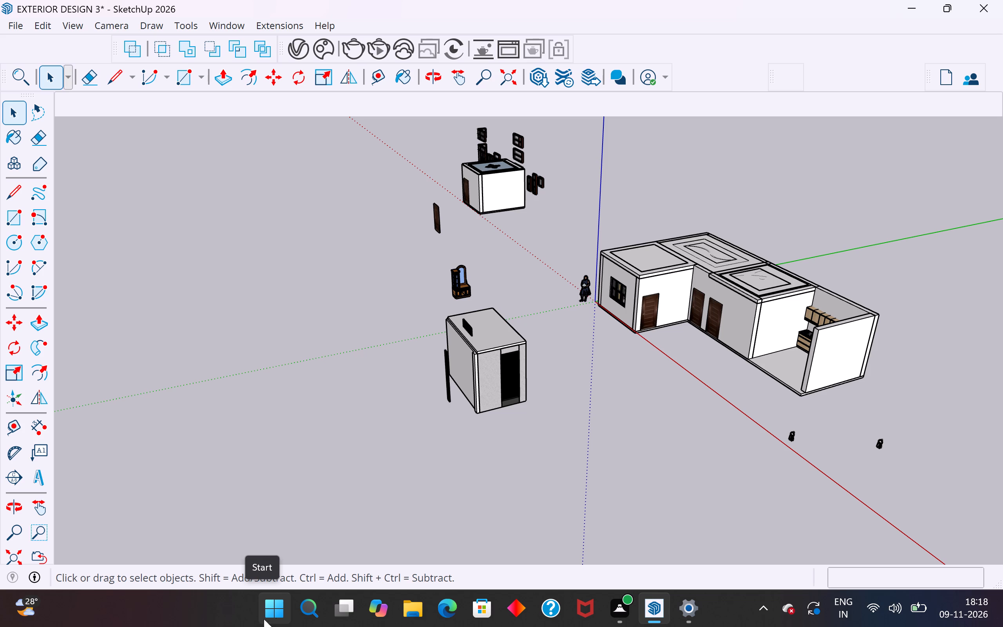
{"action": "scroll", "coordinate": [270, 580], "scroll_direction": "up", "scroll_amount": 5}
{"action": "scroll", "coordinate": [344, 487], "scroll_direction": "up", "scroll_amount": 4}
{"action": "scroll", "coordinate": [481, 388], "scroll_direction": "up", "scroll_amount": 5}
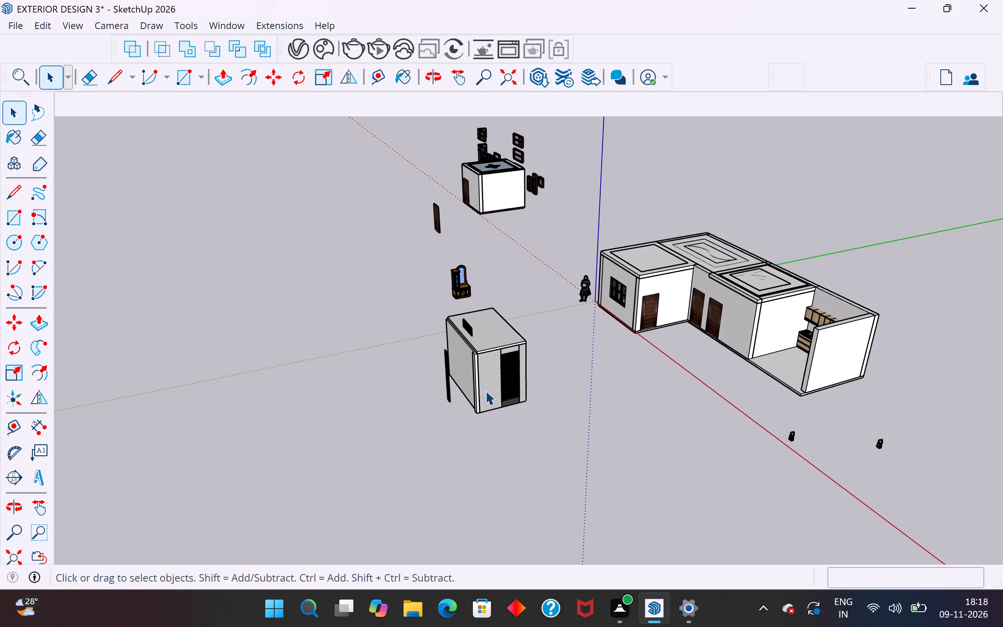
Delete the thin loose panel standing apart from the bathroom's long side wall.
{"action": "left_click", "coordinate": [578, 451]}
{"action": "middle_click_drag", "start_coordinate": [644, 421], "coordinate": [279, 352]}
{"action": "scroll", "coordinate": [520, 398], "scroll_direction": "up", "scroll_amount": 6}
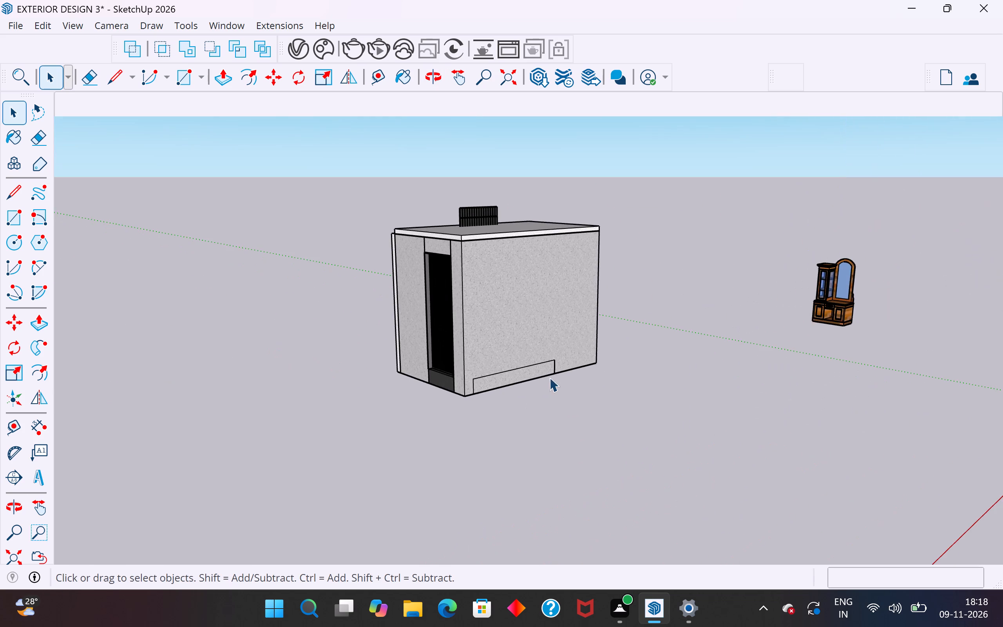
{"action": "middle_click_drag", "start_coordinate": [506, 361], "coordinate": [835, 341]}
{"action": "middle_click_drag", "start_coordinate": [722, 333], "coordinate": [711, 367]}
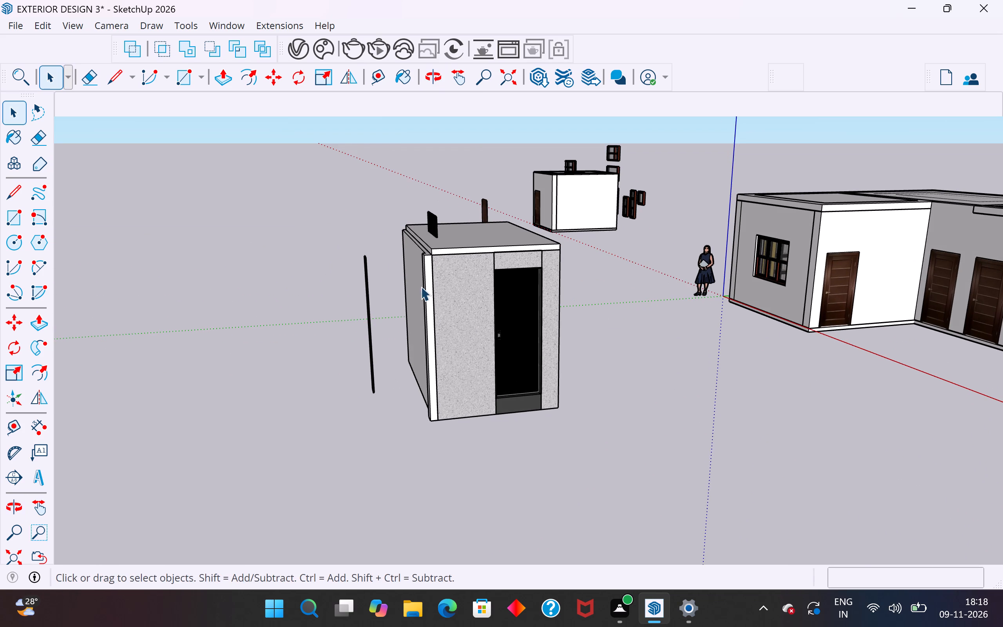
{"action": "left_click_drag", "start_coordinate": [380, 250], "coordinate": [320, 422]}
{"action": "key", "text": "Delete"}
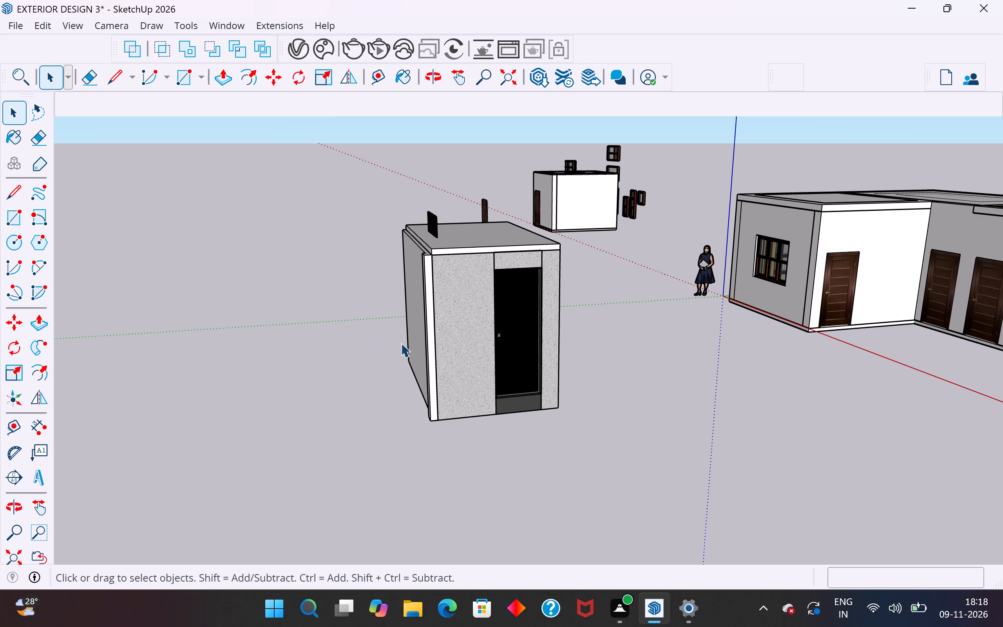
Examine the bathroom's textured outer walls and the interior seen through its glass door.
{"action": "middle_click_drag", "start_coordinate": [543, 411], "coordinate": [272, 413]}
{"action": "left_click", "coordinate": [529, 337]}
{"action": "right_click", "coordinate": [568, 310]}
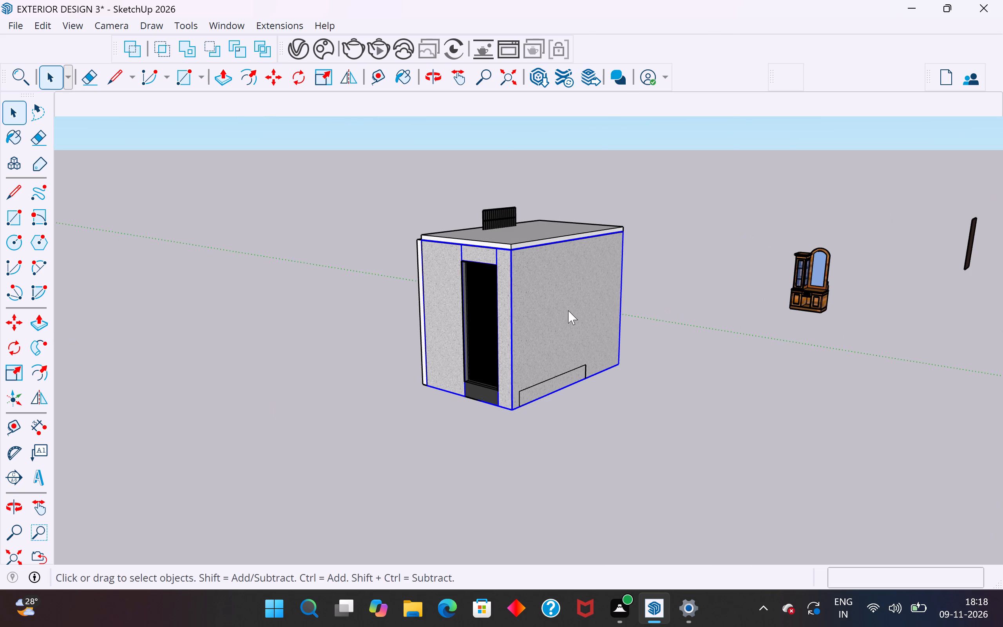
{"action": "left_click", "coordinate": [815, 376]}
{"action": "left_click", "coordinate": [581, 301]}
{"action": "scroll", "coordinate": [581, 301], "scroll_direction": "up", "scroll_amount": 3}
{"action": "middle_click_drag", "start_coordinate": [589, 303], "coordinate": [771, 299]}
{"action": "scroll", "coordinate": [489, 320], "scroll_direction": "up", "scroll_amount": 7}
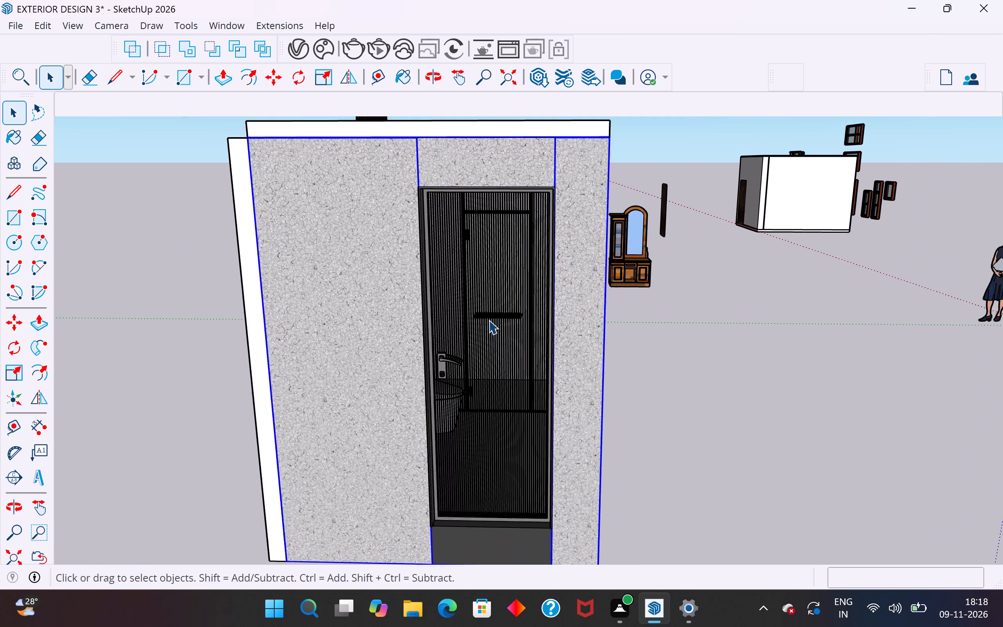
{"action": "scroll", "coordinate": [488, 362], "scroll_direction": "up", "scroll_amount": 14}
{"action": "scroll", "coordinate": [506, 531], "scroll_direction": "down", "scroll_amount": 4}
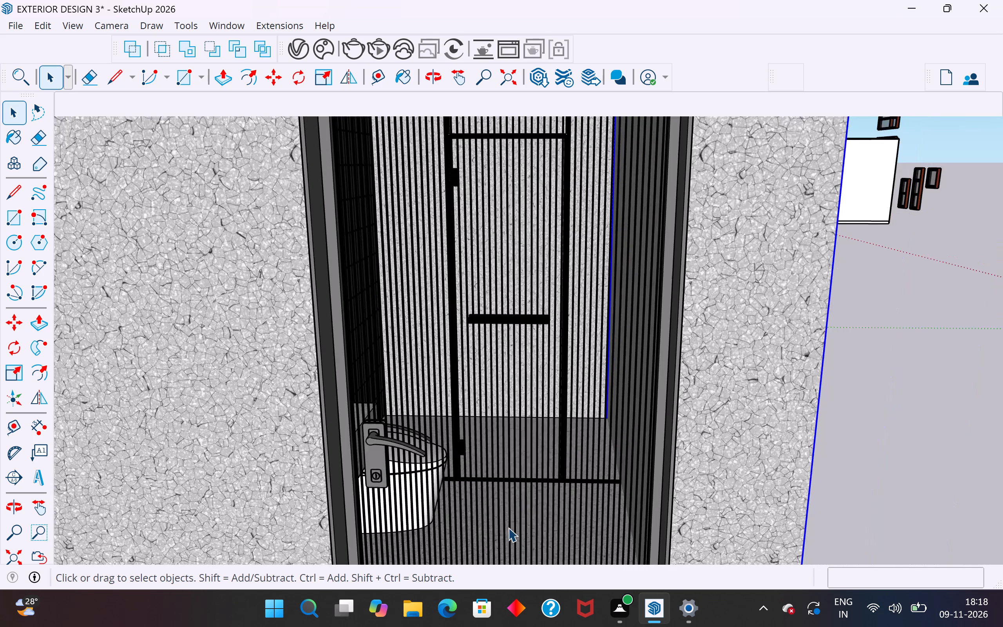
{"action": "scroll", "coordinate": [508, 527], "scroll_direction": "down", "scroll_amount": 13}
{"action": "middle_click_drag", "start_coordinate": [529, 390], "coordinate": [925, 366]}
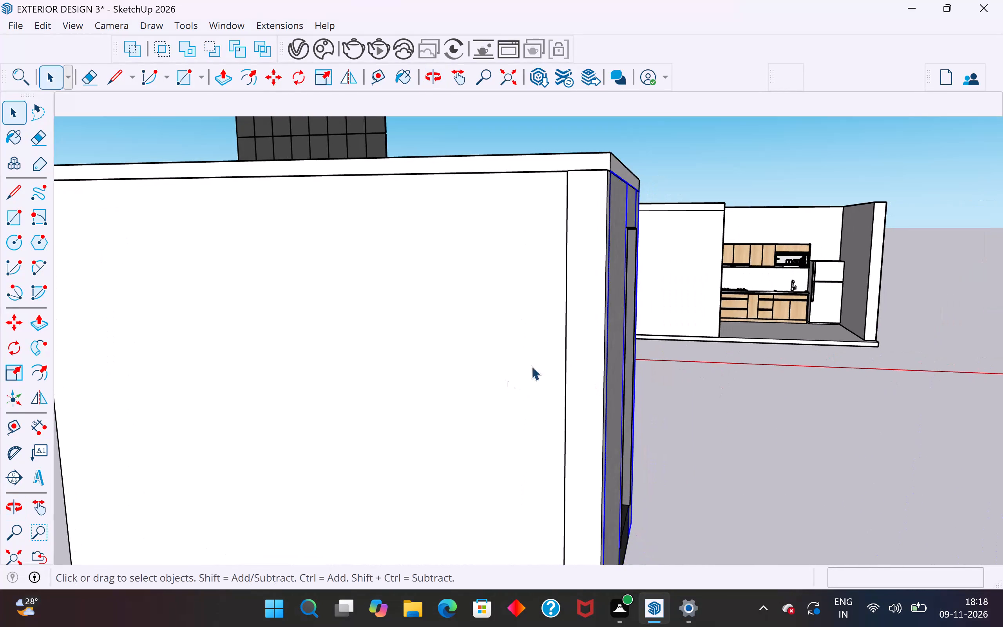
{"action": "middle_click_drag", "start_coordinate": [687, 337], "coordinate": [276, 371]}
{"action": "scroll", "coordinate": [639, 346], "scroll_direction": "up", "scroll_amount": 1}
{"action": "scroll", "coordinate": [516, 425], "scroll_direction": "down", "scroll_amount": 5}
{"action": "left_click", "coordinate": [545, 441]}
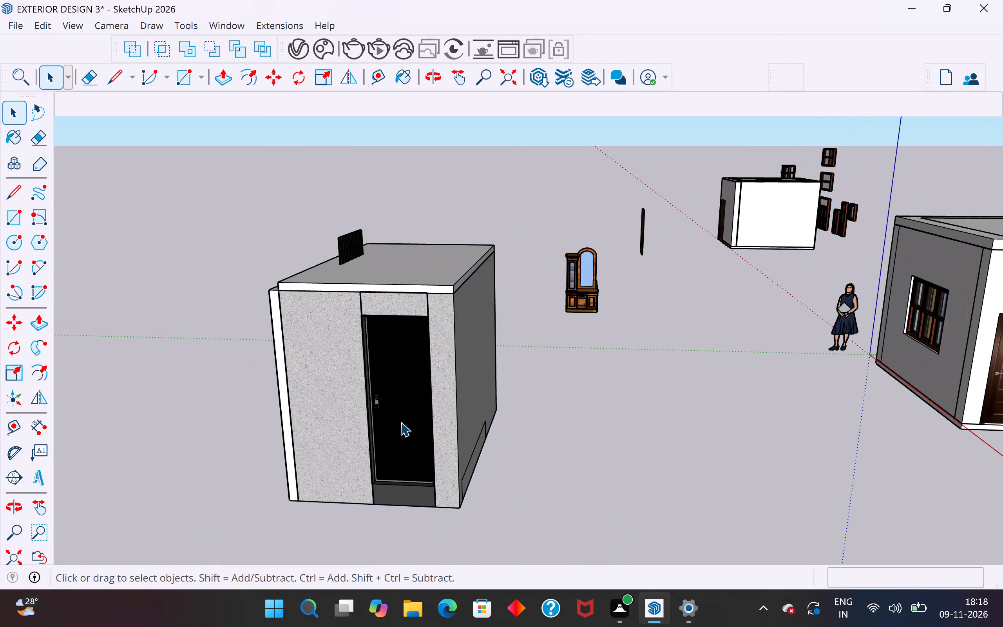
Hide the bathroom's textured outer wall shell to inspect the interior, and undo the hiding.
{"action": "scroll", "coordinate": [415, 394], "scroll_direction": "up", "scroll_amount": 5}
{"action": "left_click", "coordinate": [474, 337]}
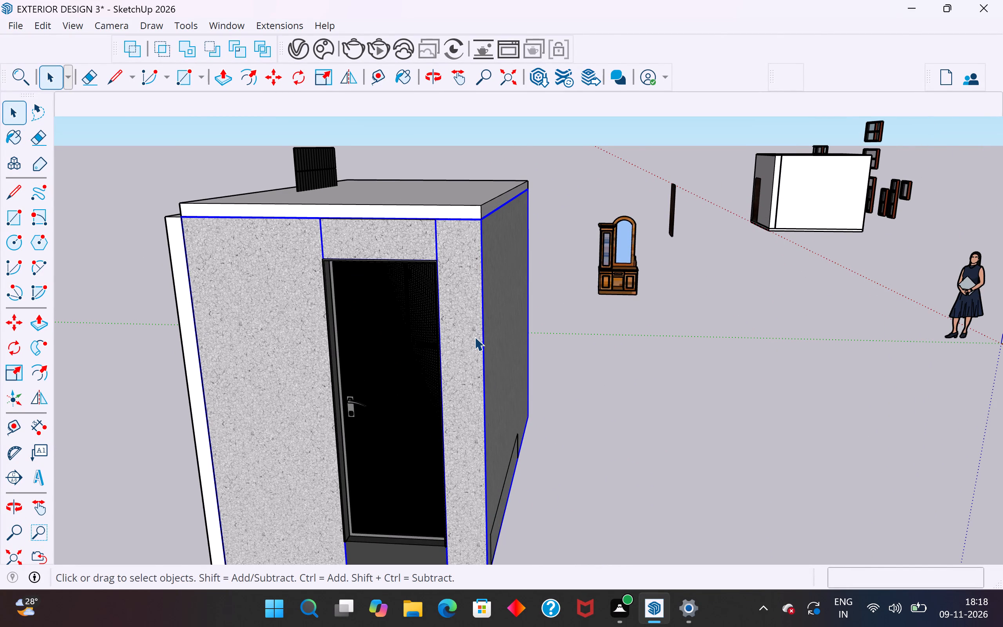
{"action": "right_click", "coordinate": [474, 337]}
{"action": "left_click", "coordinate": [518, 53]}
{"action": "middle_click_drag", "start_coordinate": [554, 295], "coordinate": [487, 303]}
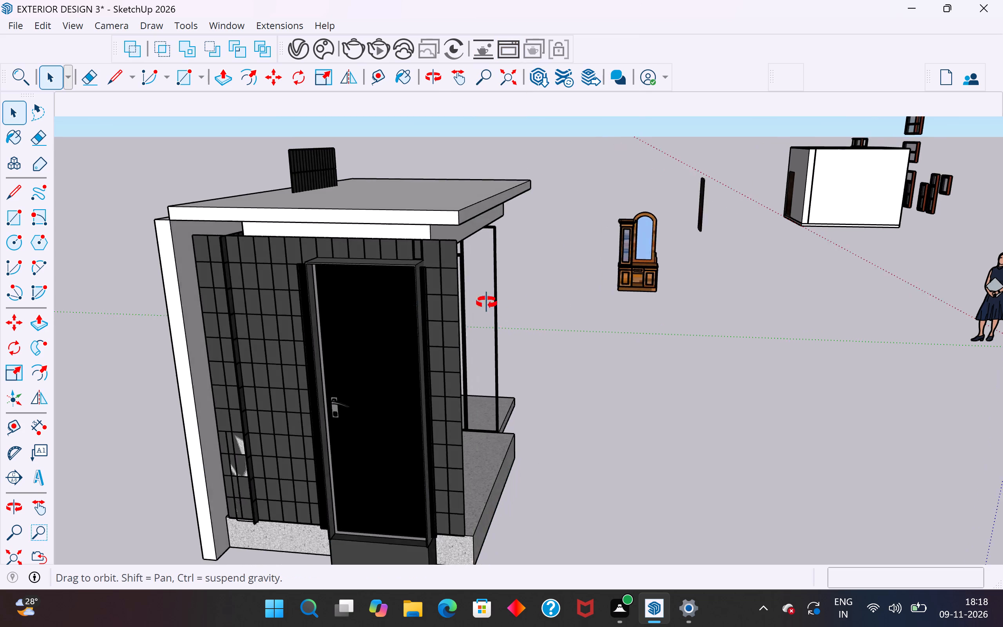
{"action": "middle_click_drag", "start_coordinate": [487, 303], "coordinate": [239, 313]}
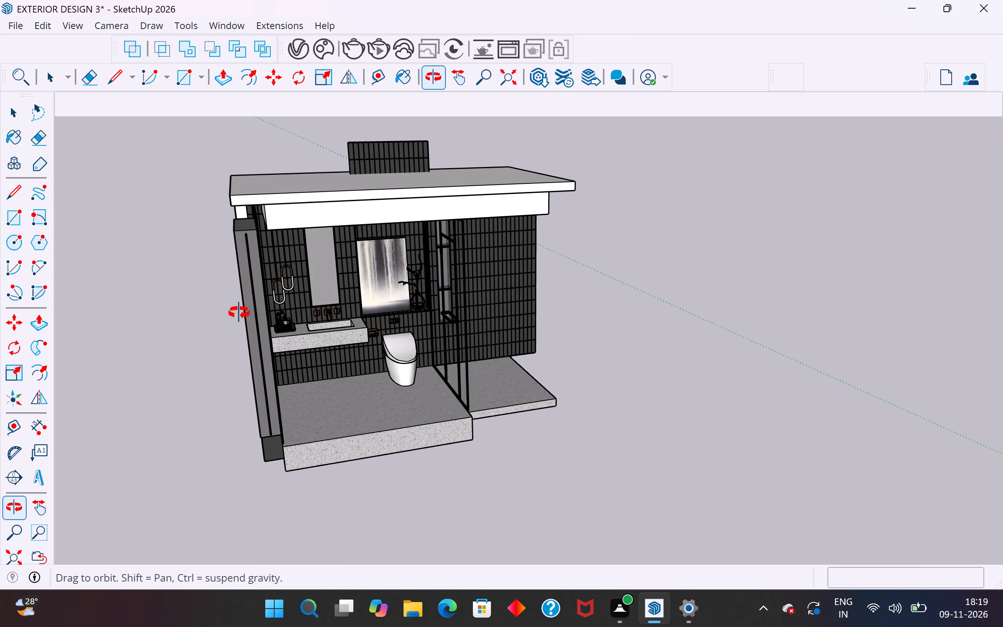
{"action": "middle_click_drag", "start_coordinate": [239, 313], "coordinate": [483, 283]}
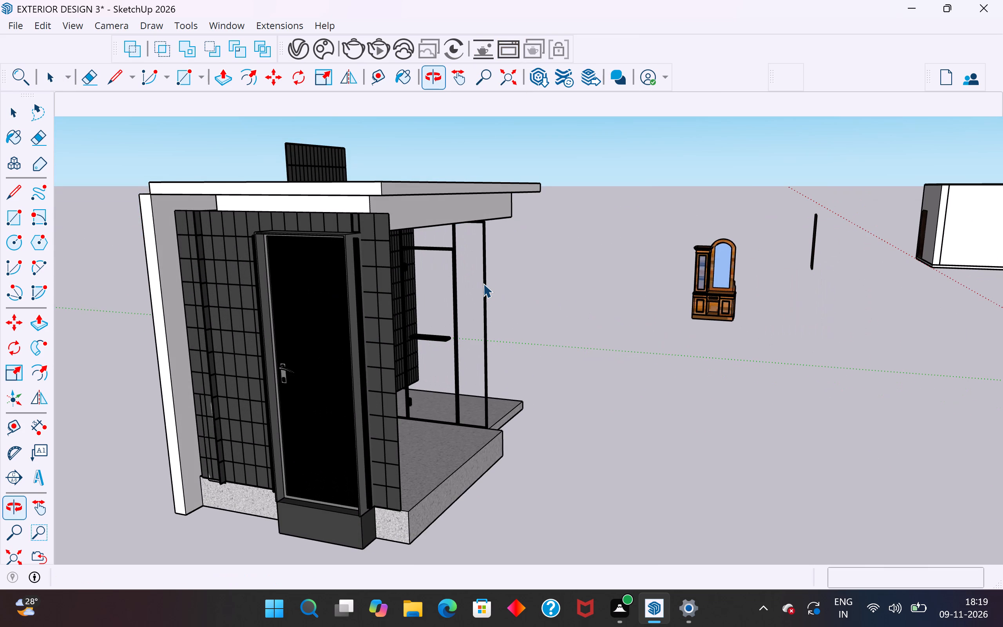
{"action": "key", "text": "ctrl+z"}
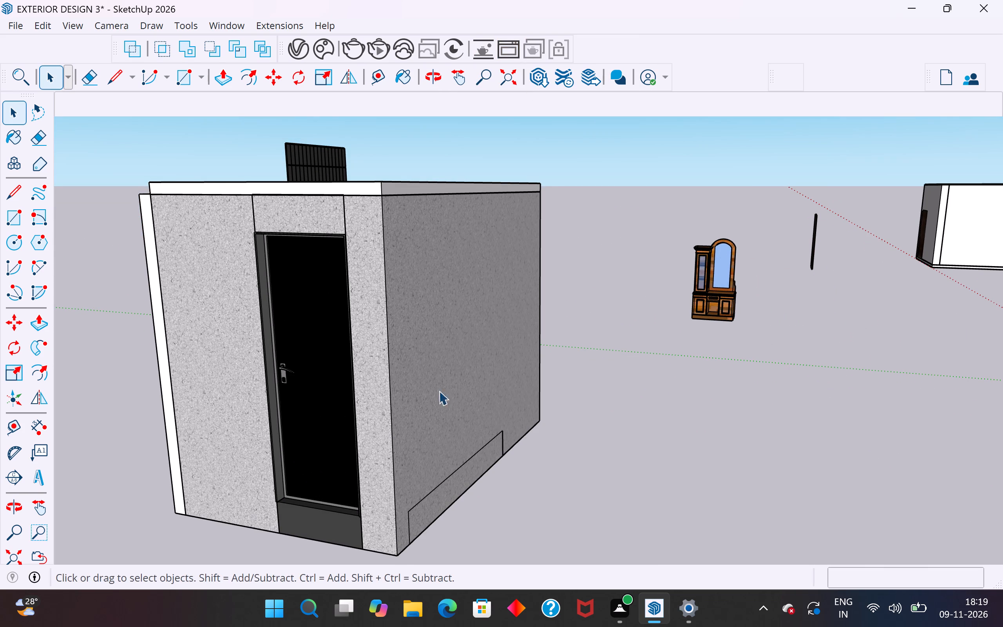
Delete the dark tile pieces sticking up above the bathroom's roof.
{"action": "middle_click_drag", "start_coordinate": [518, 420], "coordinate": [596, 411]}
{"action": "scroll", "coordinate": [598, 416], "scroll_direction": "down", "scroll_amount": 9}
{"action": "middle_click_drag", "start_coordinate": [599, 390], "coordinate": [585, 448]}
{"action": "left_click", "coordinate": [485, 324]}
{"action": "scroll", "coordinate": [485, 324], "scroll_direction": "up", "scroll_amount": 8}
{"action": "middle_click_drag", "start_coordinate": [559, 330], "coordinate": [309, 318]}
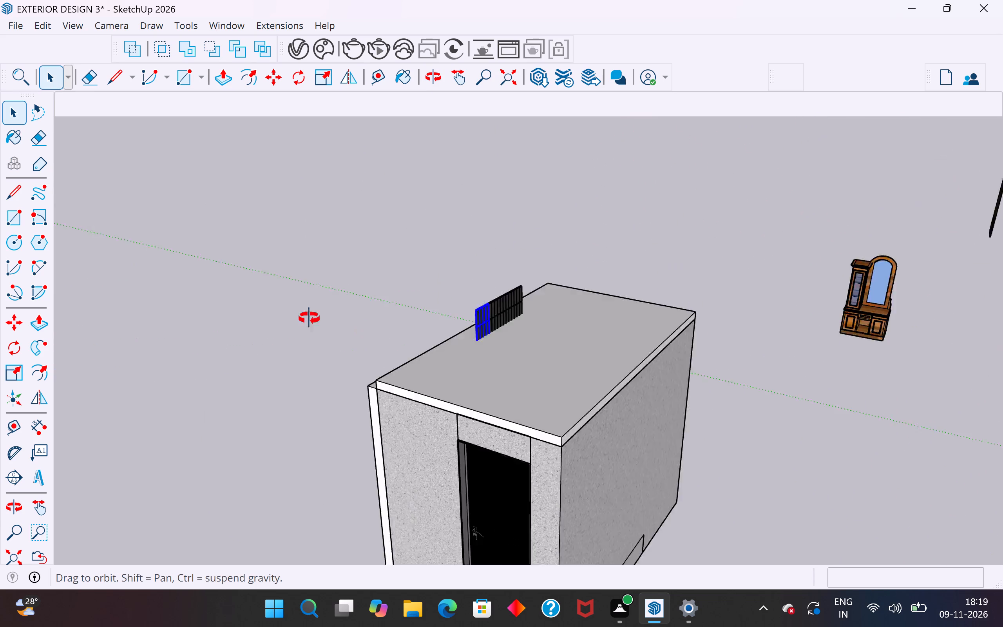
{"action": "middle_click_drag", "start_coordinate": [309, 318], "coordinate": [260, 238]}
{"action": "middle_click_drag", "start_coordinate": [542, 332], "coordinate": [399, 333]}
{"action": "left_click_drag", "start_coordinate": [644, 297], "coordinate": [524, 345]}
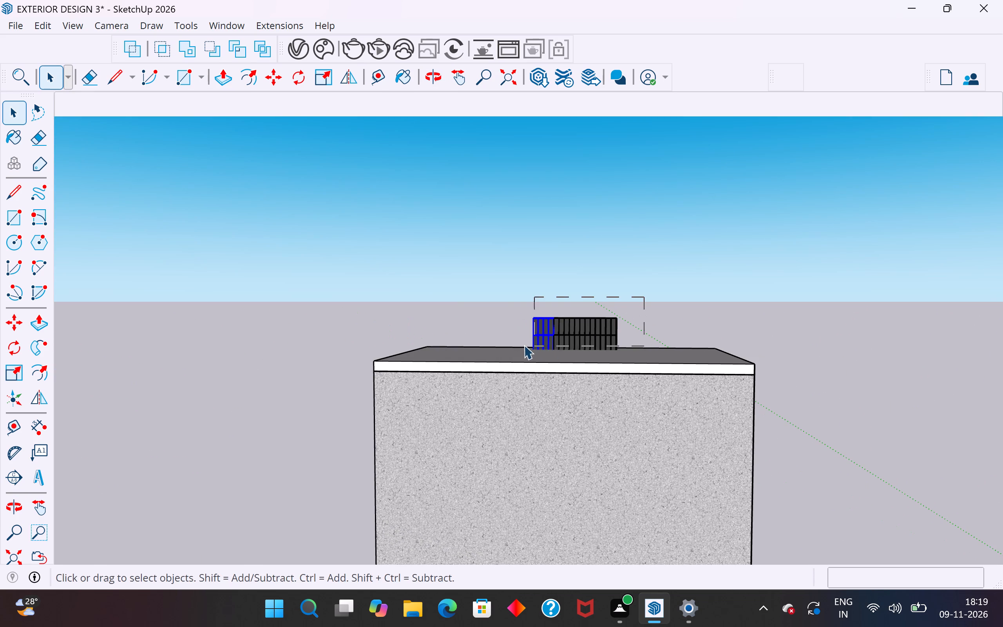
{"action": "left_click_drag", "start_coordinate": [524, 345], "coordinate": [514, 341]}
{"action": "key", "text": "Delete"}
Examine the cleaned-up bathroom from outside and inspect the ribbed glass of its door up close.
{"action": "scroll", "coordinate": [746, 275], "scroll_direction": "down", "scroll_amount": 5}
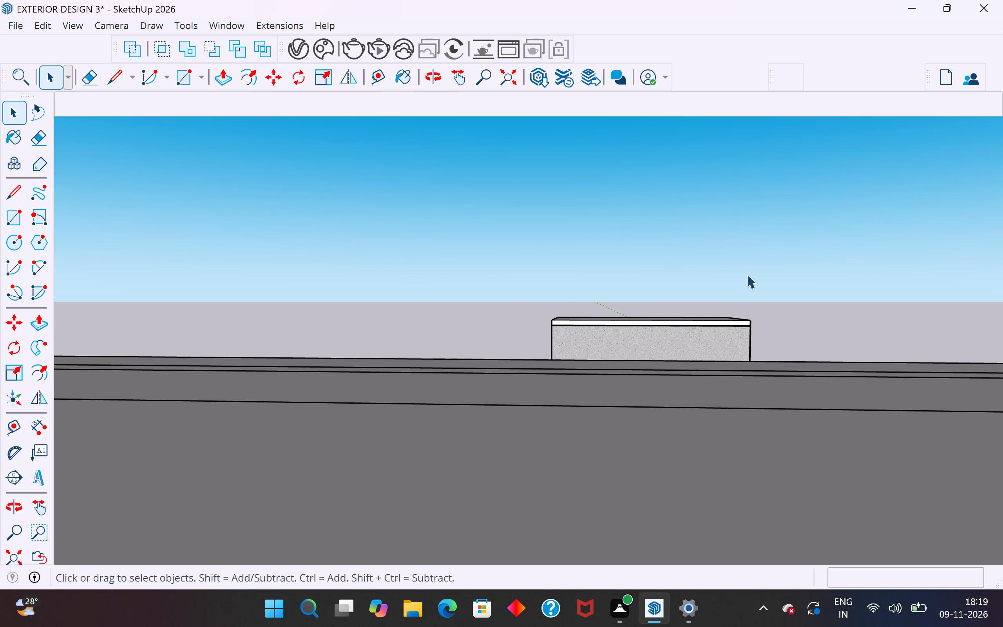
{"action": "middle_click_drag", "start_coordinate": [521, 391], "coordinate": [749, 451]}
{"action": "scroll", "coordinate": [774, 453], "scroll_direction": "down", "scroll_amount": 20}
{"action": "scroll", "coordinate": [774, 453], "scroll_direction": "down", "scroll_amount": 5}
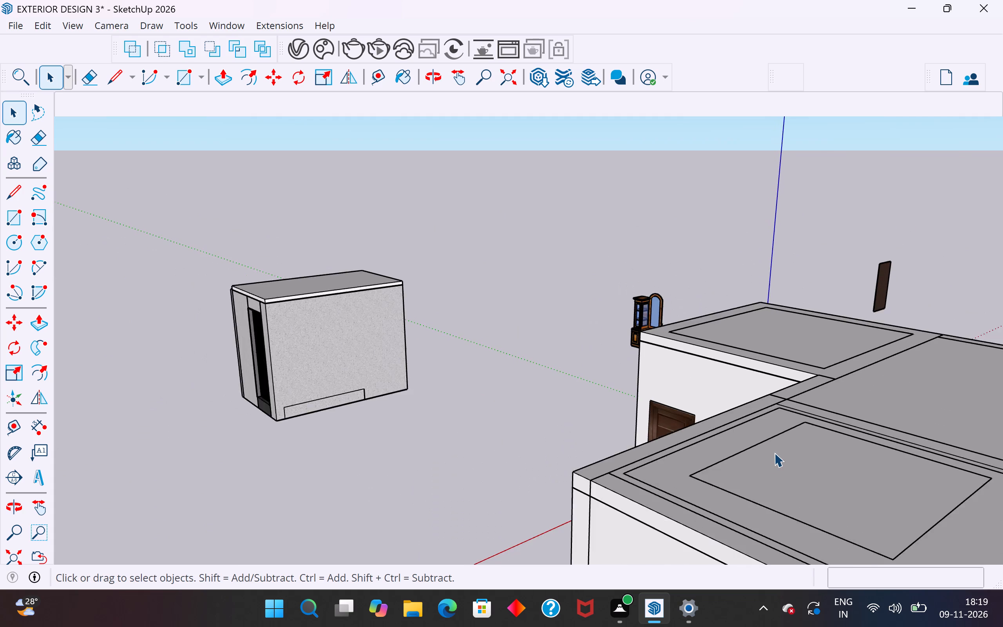
{"action": "middle_click_drag", "start_coordinate": [469, 475], "coordinate": [612, 434]}
{"action": "scroll", "coordinate": [323, 444], "scroll_direction": "up", "scroll_amount": 5}
{"action": "left_click", "coordinate": [313, 382]}
{"action": "middle_click_drag", "start_coordinate": [313, 382], "coordinate": [438, 379]}
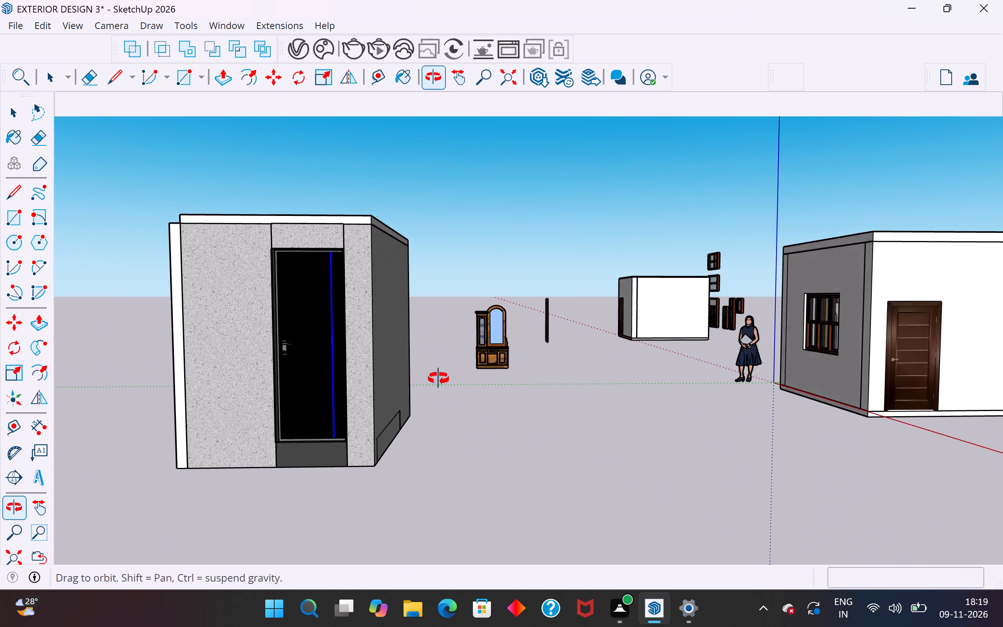
{"action": "middle_click_drag", "start_coordinate": [438, 379], "coordinate": [469, 425]}
{"action": "scroll", "coordinate": [341, 425], "scroll_direction": "up", "scroll_amount": 6}
{"action": "left_click", "coordinate": [286, 401]}
{"action": "scroll", "coordinate": [330, 419], "scroll_direction": "up", "scroll_amount": 4}
{"action": "scroll", "coordinate": [339, 428], "scroll_direction": "down", "scroll_amount": 7}
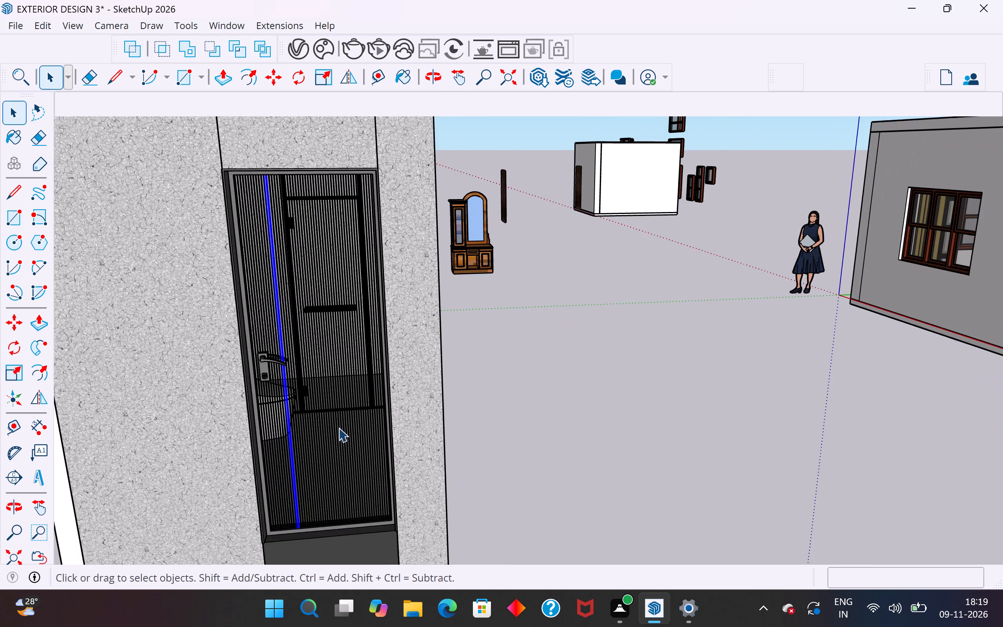
{"action": "scroll", "coordinate": [339, 428], "scroll_direction": "down", "scroll_amount": 9}
{"action": "left_click", "coordinate": [440, 390]}
Select all the remaining parts of the bathroom together and make them a group.
{"action": "left_click_drag", "start_coordinate": [393, 268], "coordinate": [240, 489]}
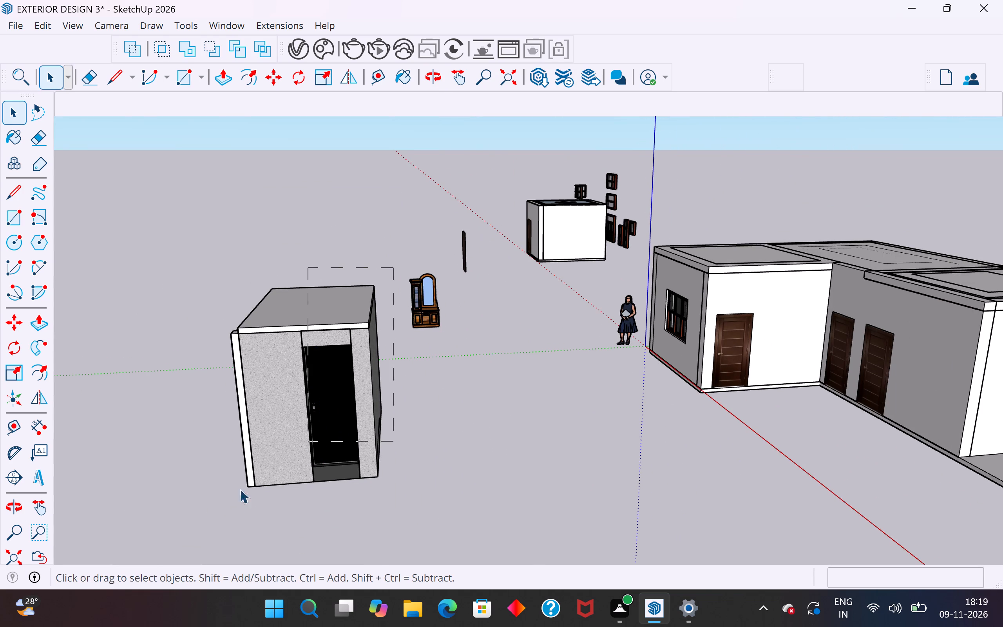
{"action": "left_click_drag", "start_coordinate": [240, 489], "coordinate": [187, 504]}
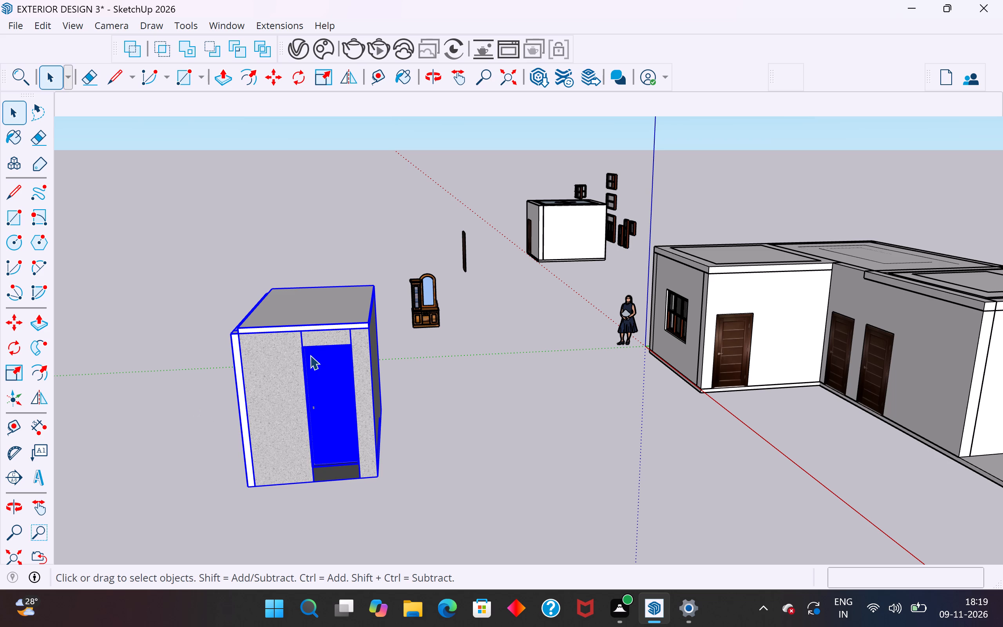
{"action": "right_click", "coordinate": [281, 342]}
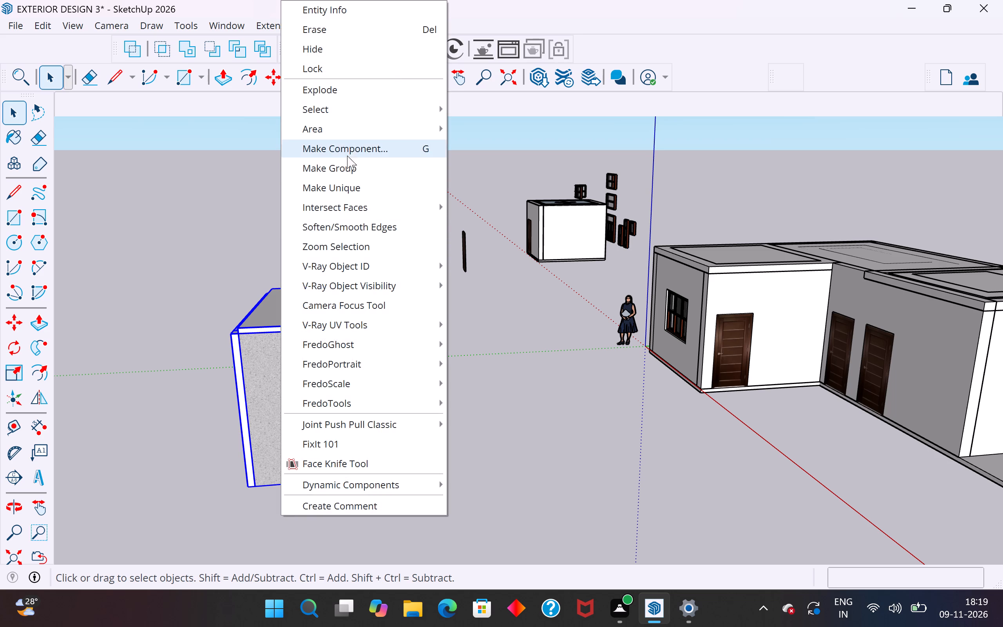
{"action": "left_click", "coordinate": [344, 172]}
{"action": "left_click", "coordinate": [476, 248]}
Rotate the grouped bathroom 90 degrees about the vertical axis, pivoting on the bottom corner beside its door.
{"action": "scroll", "coordinate": [400, 434], "scroll_direction": "down", "scroll_amount": 5}
{"action": "middle_click_drag", "start_coordinate": [400, 434], "coordinate": [372, 442]}
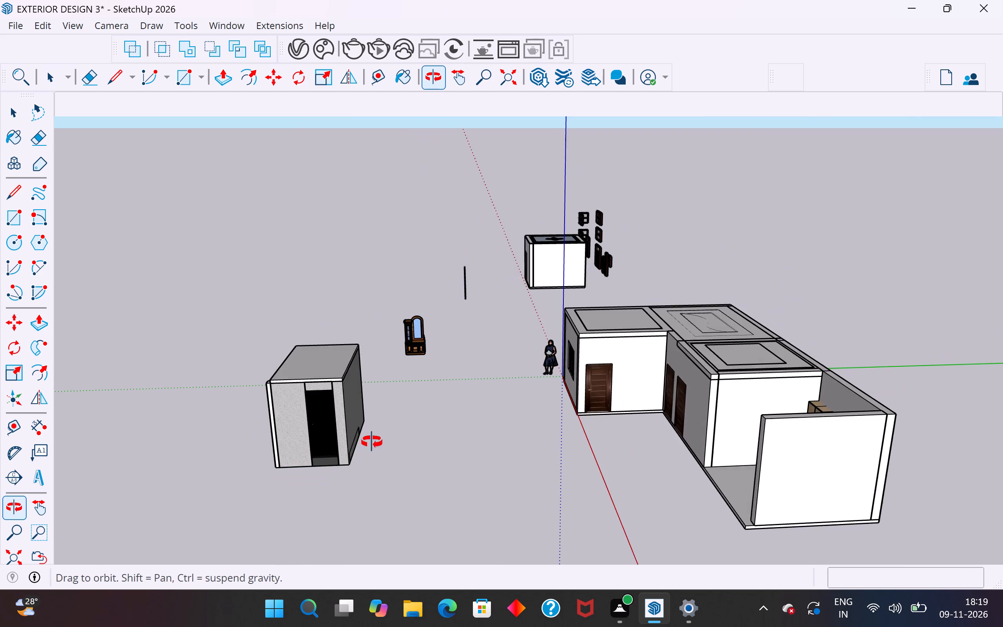
{"action": "middle_click_drag", "start_coordinate": [372, 442], "coordinate": [427, 494]}
{"action": "left_click", "coordinate": [351, 514]}
{"action": "left_click", "coordinate": [385, 512]}
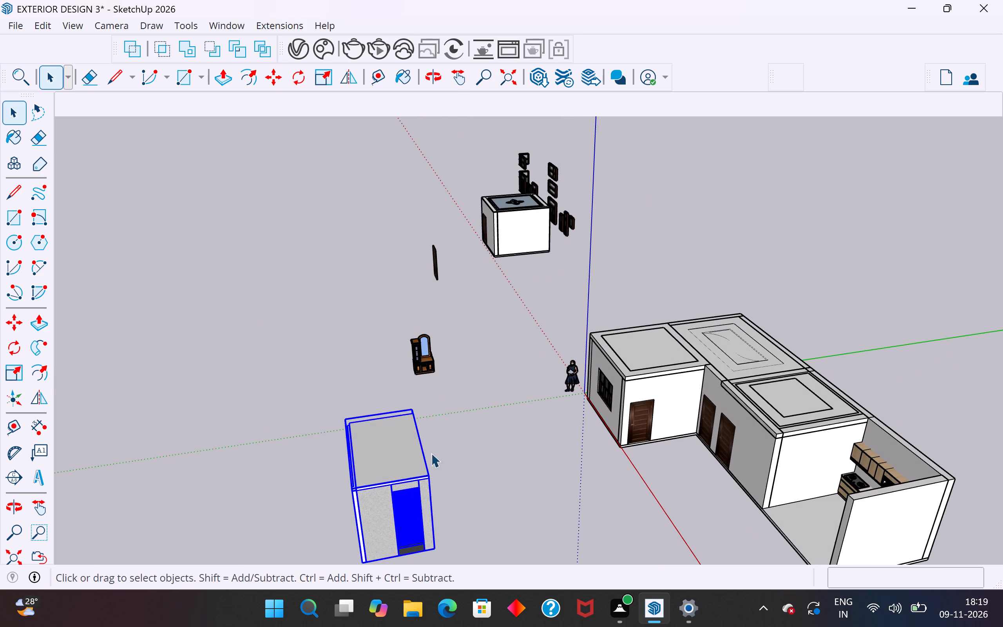
{"action": "scroll", "coordinate": [466, 366], "scroll_direction": "down", "scroll_amount": 4}
{"action": "middle_click_drag", "start_coordinate": [478, 418], "coordinate": [428, 430]}
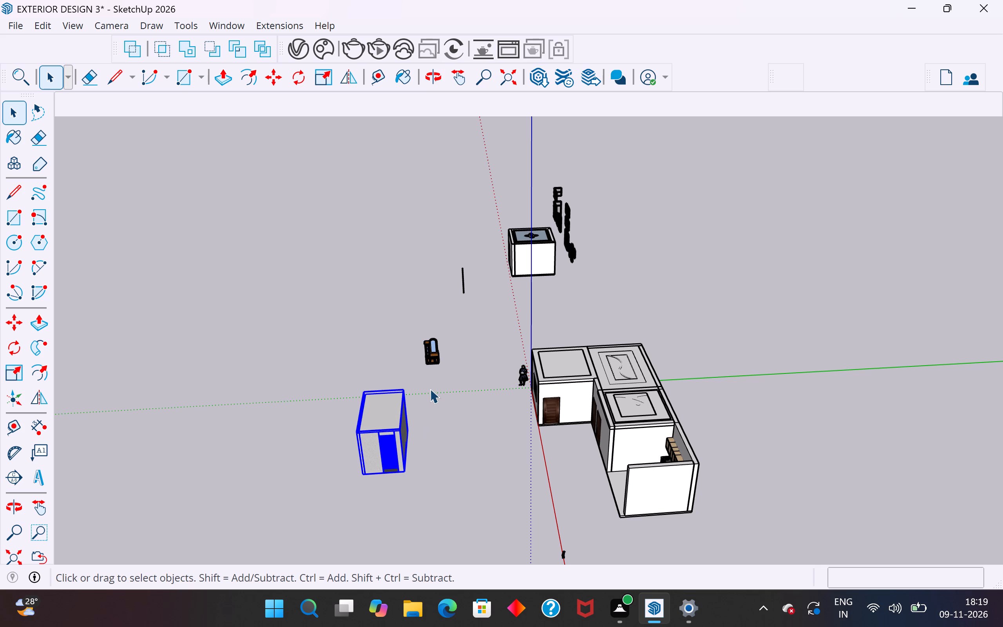
{"action": "key", "text": "m"}
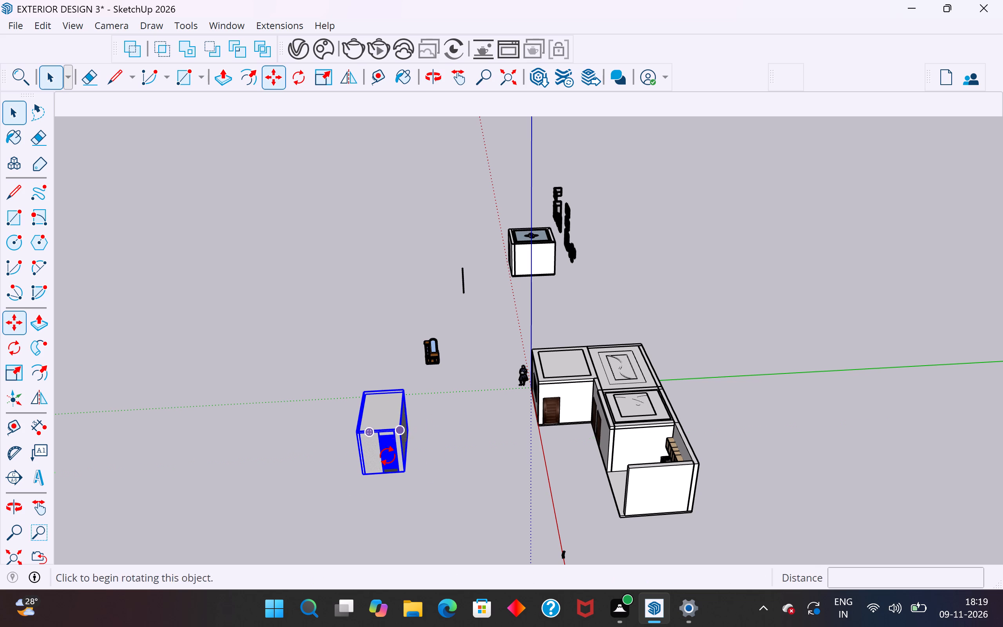
{"action": "left_click", "coordinate": [22, 356]}
{"action": "scroll", "coordinate": [406, 473], "scroll_direction": "up", "scroll_amount": 5}
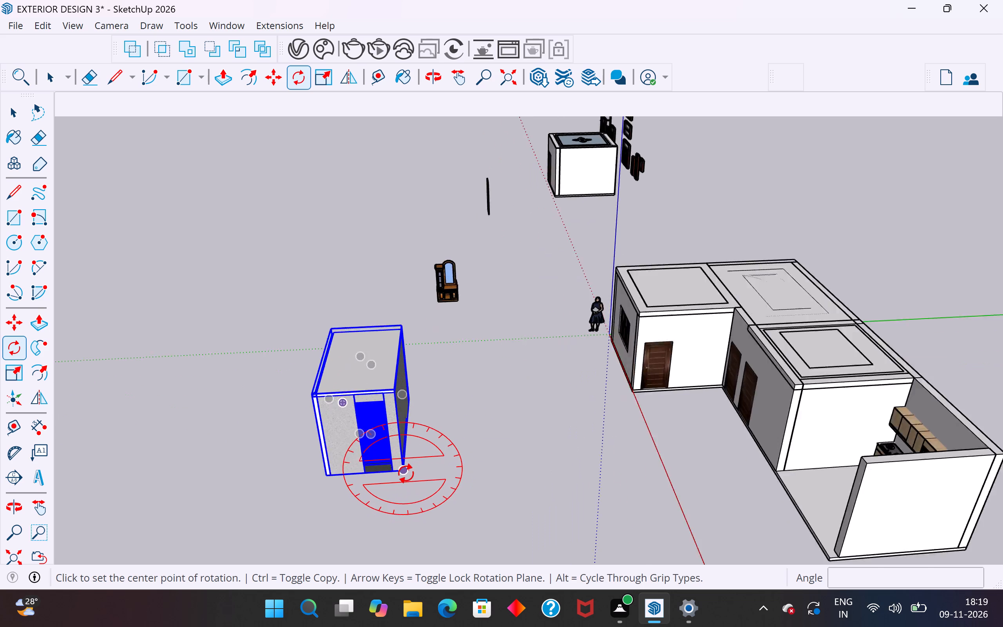
{"action": "scroll", "coordinate": [406, 473], "scroll_direction": "up", "scroll_amount": 6}
{"action": "key", "text": "Right"}
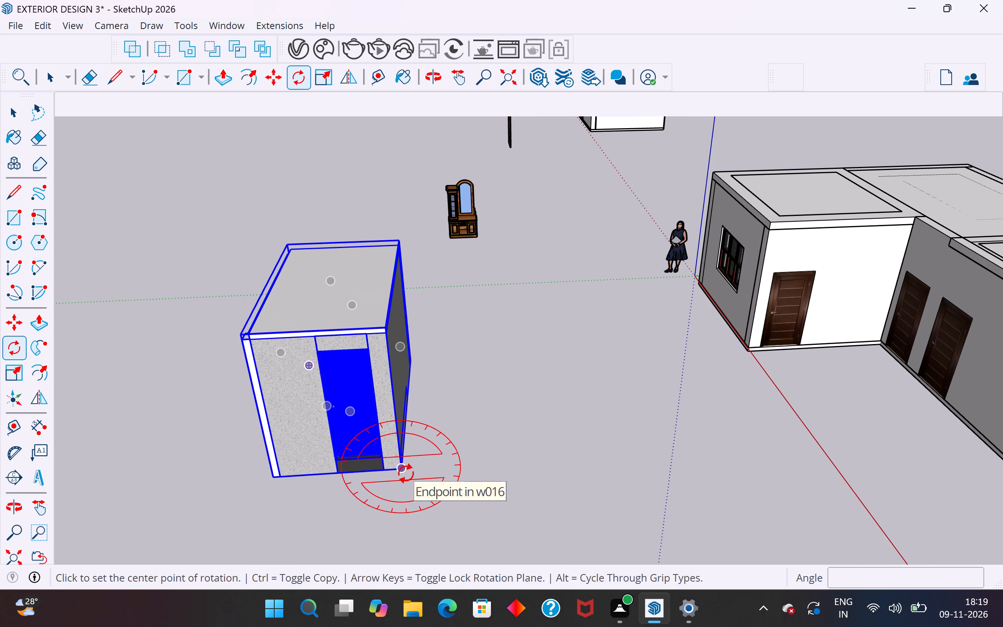
{"action": "key", "text": "Up"}
{"action": "left_click", "coordinate": [406, 473]}
{"action": "left_click", "coordinate": [641, 458]}
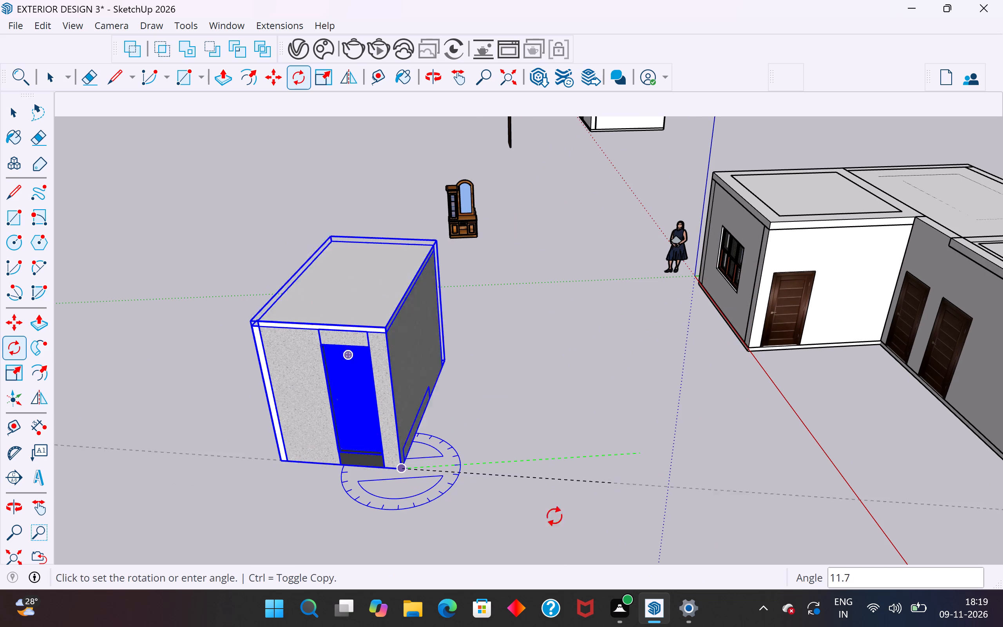
{"action": "left_click", "coordinate": [392, 531]}
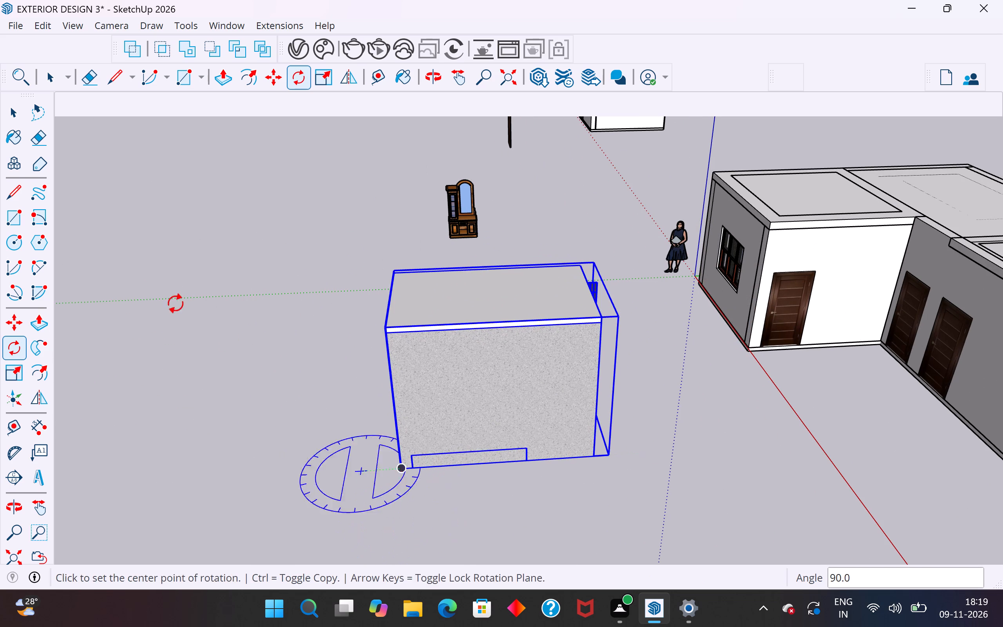
{"action": "left_click", "coordinate": [9, 114]}
{"action": "left_click", "coordinate": [111, 242]}
Explode the rotated bathroom group so that its individual parts can be edited separately.
{"action": "middle_click_drag", "start_coordinate": [541, 370], "coordinate": [373, 258]}
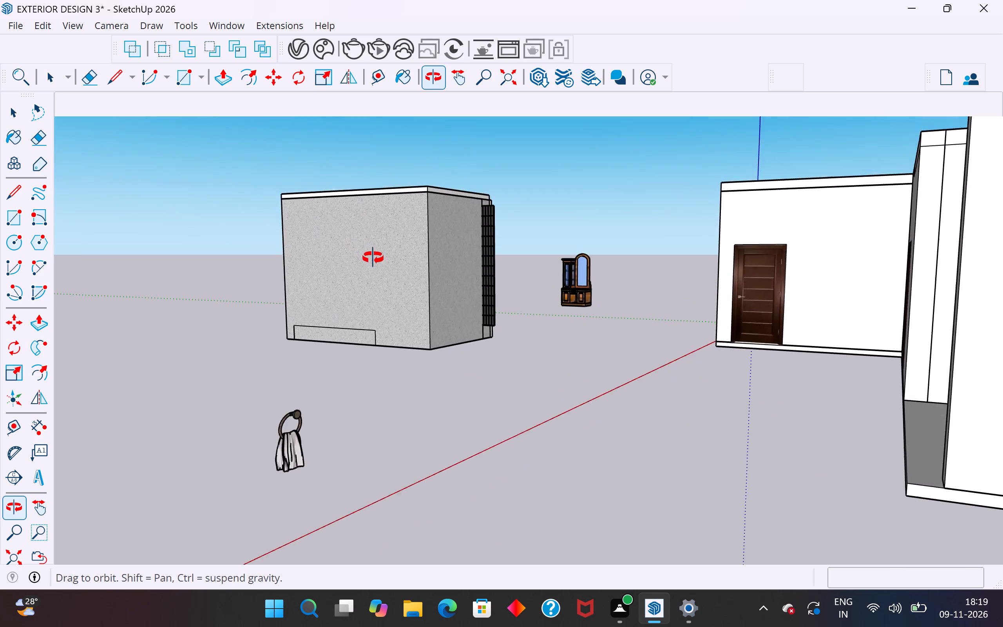
{"action": "middle_click_drag", "start_coordinate": [373, 258], "coordinate": [422, 290]}
{"action": "scroll", "coordinate": [563, 257], "scroll_direction": "up", "scroll_amount": 5}
{"action": "scroll", "coordinate": [564, 283], "scroll_direction": "down", "scroll_amount": 3}
{"action": "left_click", "coordinate": [462, 335]}
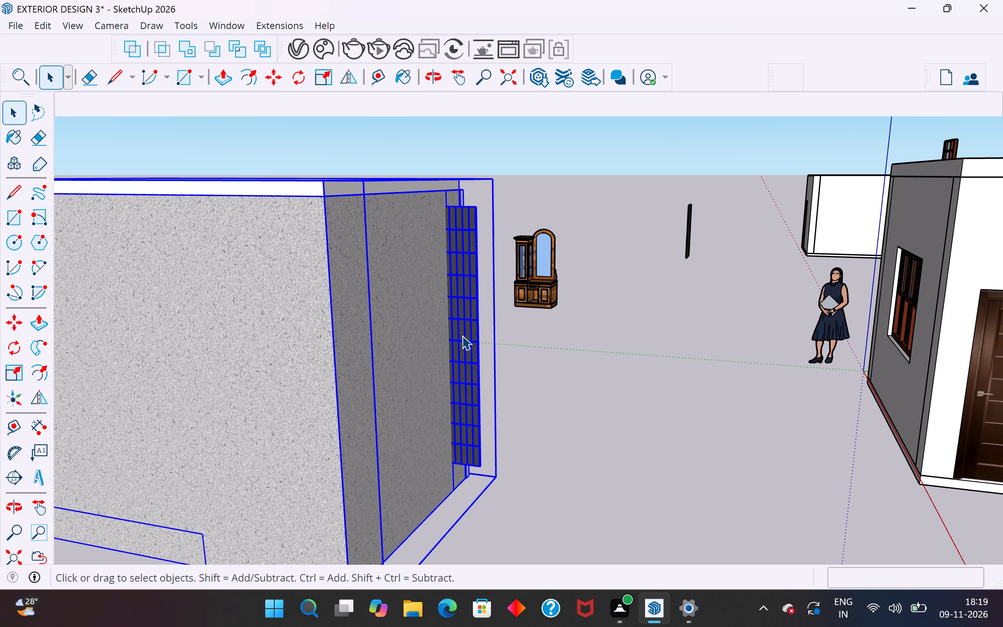
{"action": "right_click", "coordinate": [462, 335]}
{"action": "left_click", "coordinate": [506, 106]}
{"action": "left_click", "coordinate": [566, 243]}
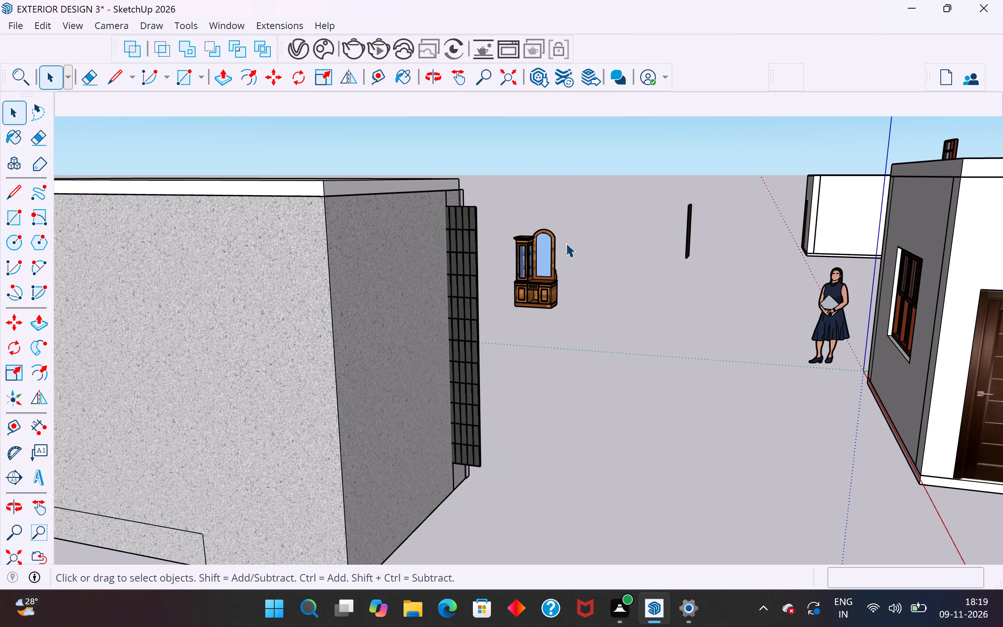
Delete the dark tile grid panel and the remaining tile strip protruding from the bathroom's outer wall.
{"action": "left_click", "coordinate": [471, 243]}
{"action": "key", "text": "Delete"}
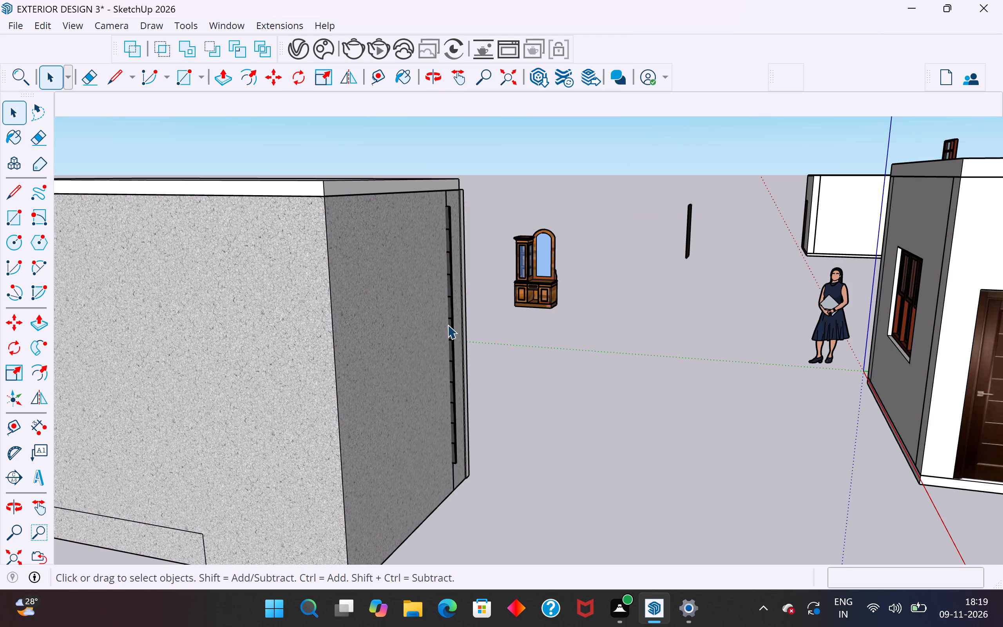
{"action": "scroll", "coordinate": [447, 324], "scroll_direction": "up", "scroll_amount": 9}
{"action": "left_click", "coordinate": [456, 348]}
{"action": "key", "text": "Delete"}
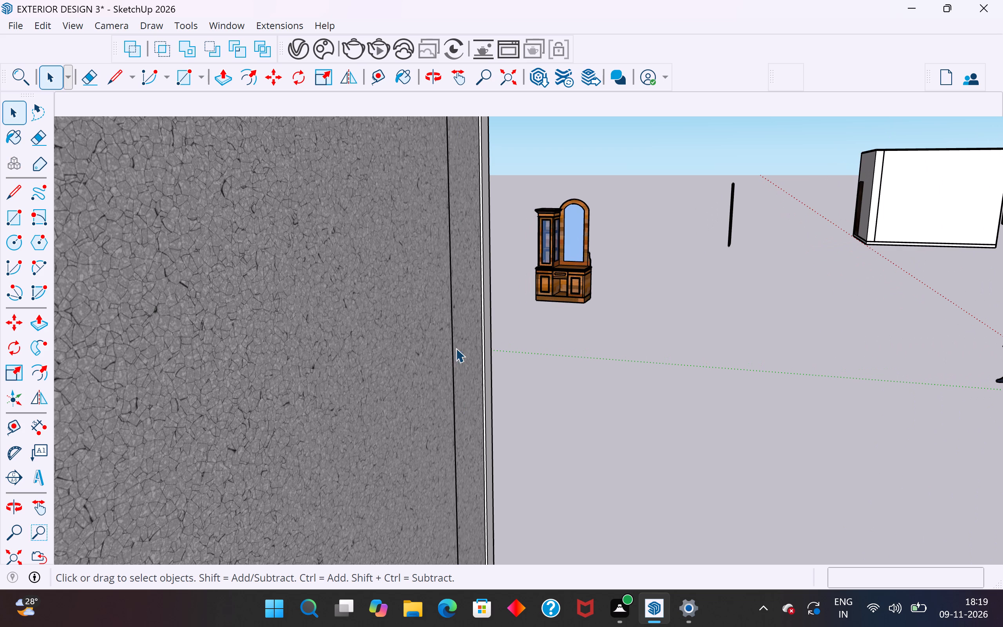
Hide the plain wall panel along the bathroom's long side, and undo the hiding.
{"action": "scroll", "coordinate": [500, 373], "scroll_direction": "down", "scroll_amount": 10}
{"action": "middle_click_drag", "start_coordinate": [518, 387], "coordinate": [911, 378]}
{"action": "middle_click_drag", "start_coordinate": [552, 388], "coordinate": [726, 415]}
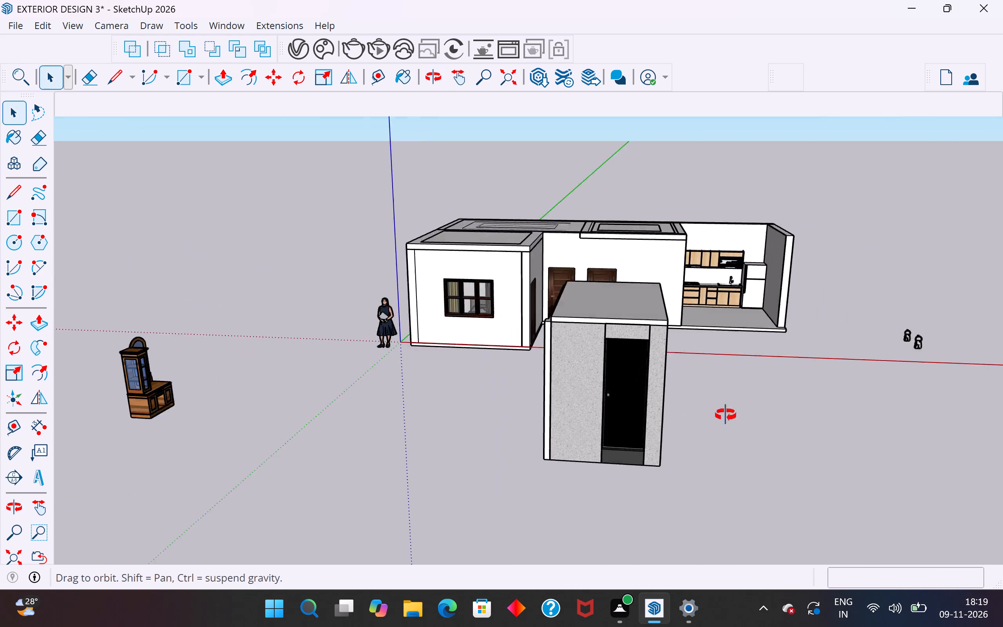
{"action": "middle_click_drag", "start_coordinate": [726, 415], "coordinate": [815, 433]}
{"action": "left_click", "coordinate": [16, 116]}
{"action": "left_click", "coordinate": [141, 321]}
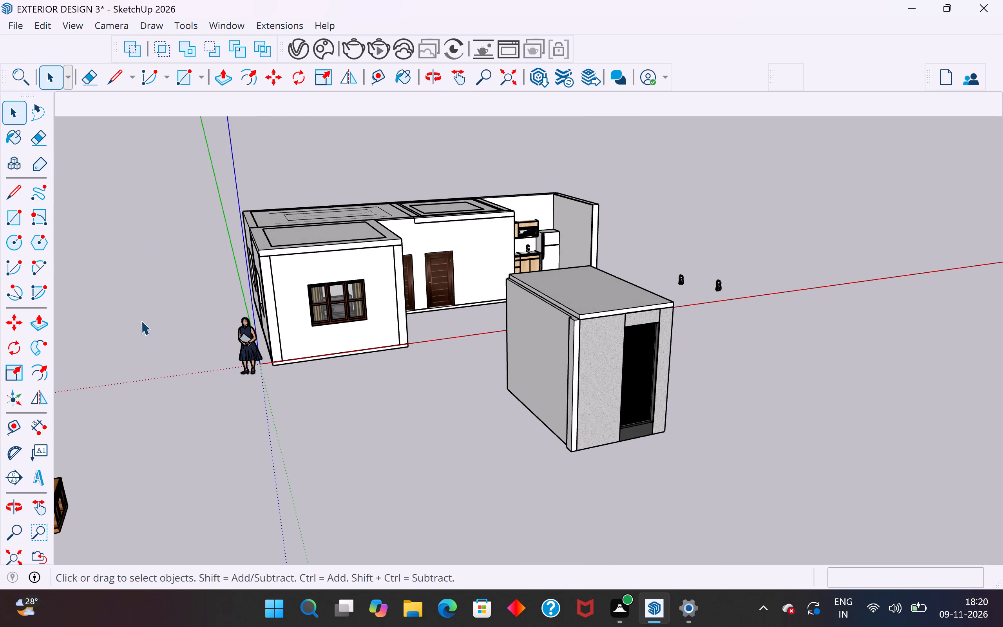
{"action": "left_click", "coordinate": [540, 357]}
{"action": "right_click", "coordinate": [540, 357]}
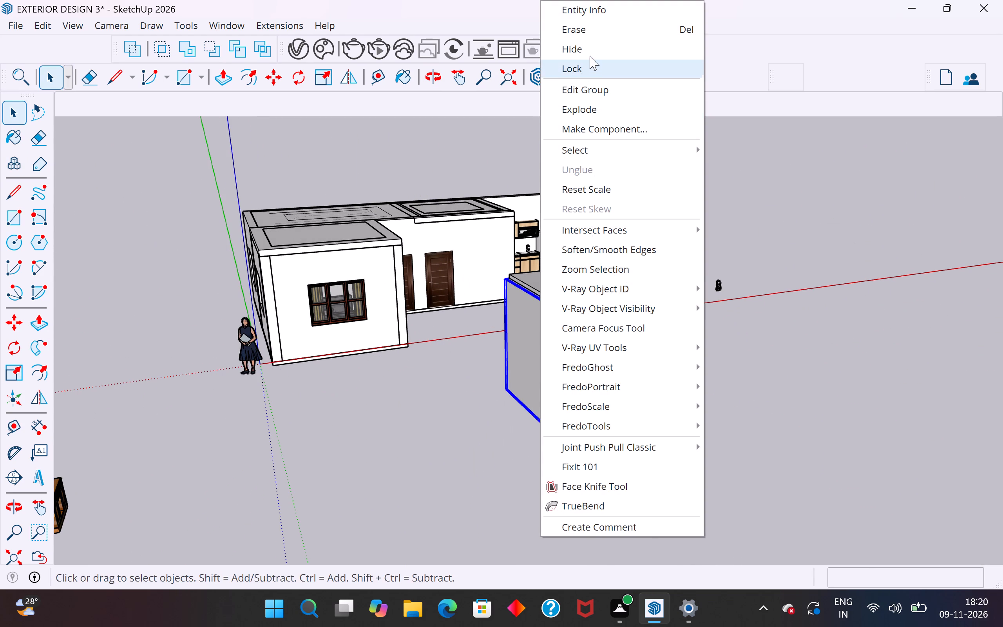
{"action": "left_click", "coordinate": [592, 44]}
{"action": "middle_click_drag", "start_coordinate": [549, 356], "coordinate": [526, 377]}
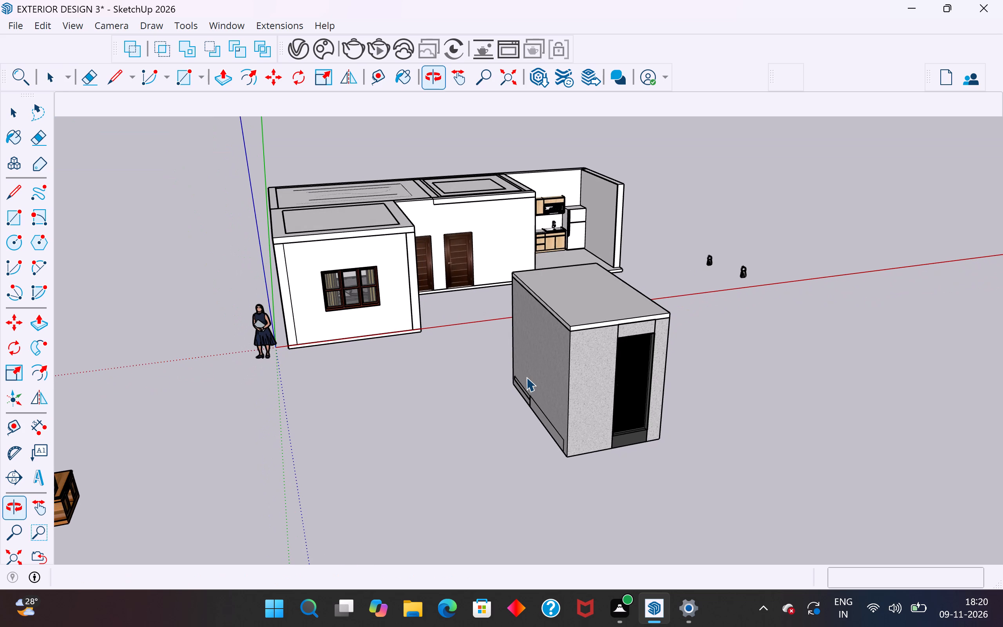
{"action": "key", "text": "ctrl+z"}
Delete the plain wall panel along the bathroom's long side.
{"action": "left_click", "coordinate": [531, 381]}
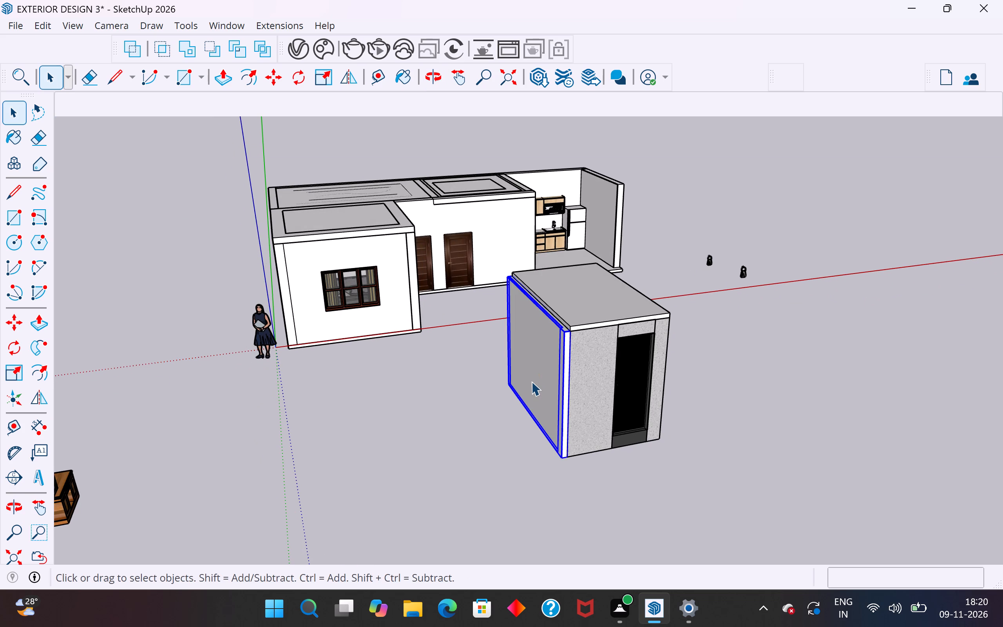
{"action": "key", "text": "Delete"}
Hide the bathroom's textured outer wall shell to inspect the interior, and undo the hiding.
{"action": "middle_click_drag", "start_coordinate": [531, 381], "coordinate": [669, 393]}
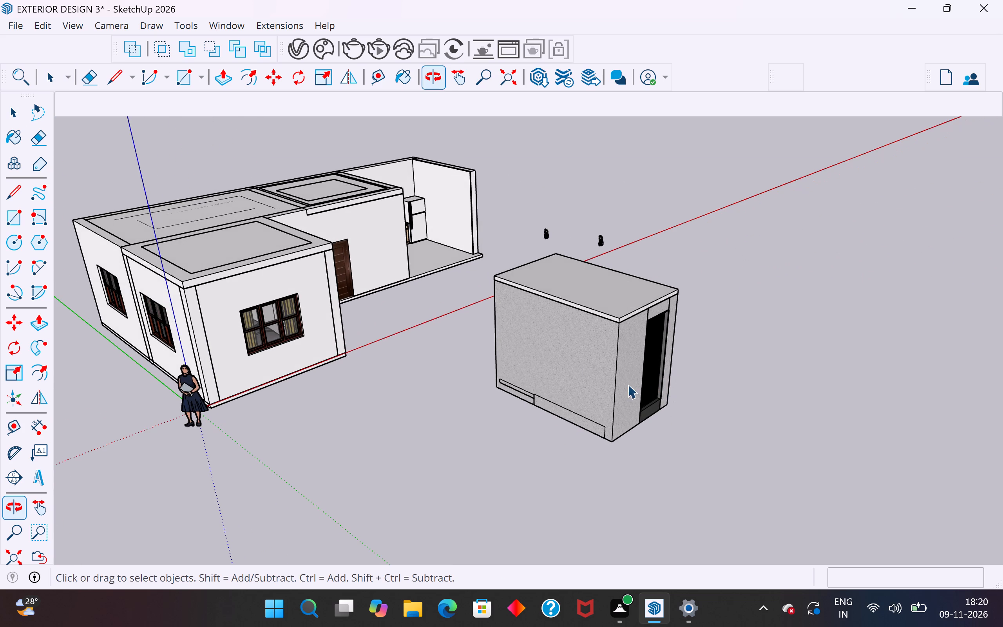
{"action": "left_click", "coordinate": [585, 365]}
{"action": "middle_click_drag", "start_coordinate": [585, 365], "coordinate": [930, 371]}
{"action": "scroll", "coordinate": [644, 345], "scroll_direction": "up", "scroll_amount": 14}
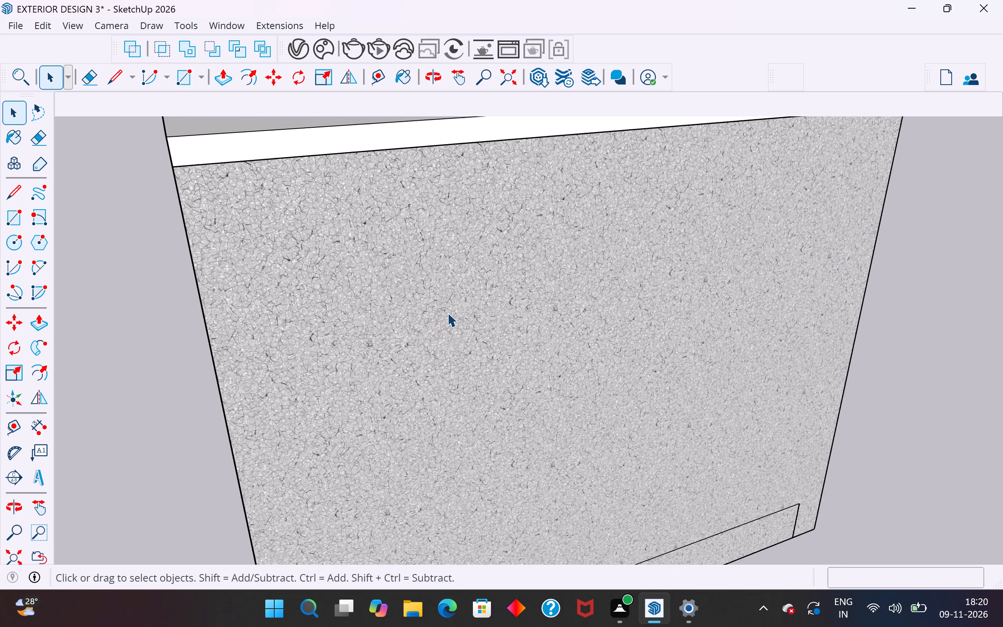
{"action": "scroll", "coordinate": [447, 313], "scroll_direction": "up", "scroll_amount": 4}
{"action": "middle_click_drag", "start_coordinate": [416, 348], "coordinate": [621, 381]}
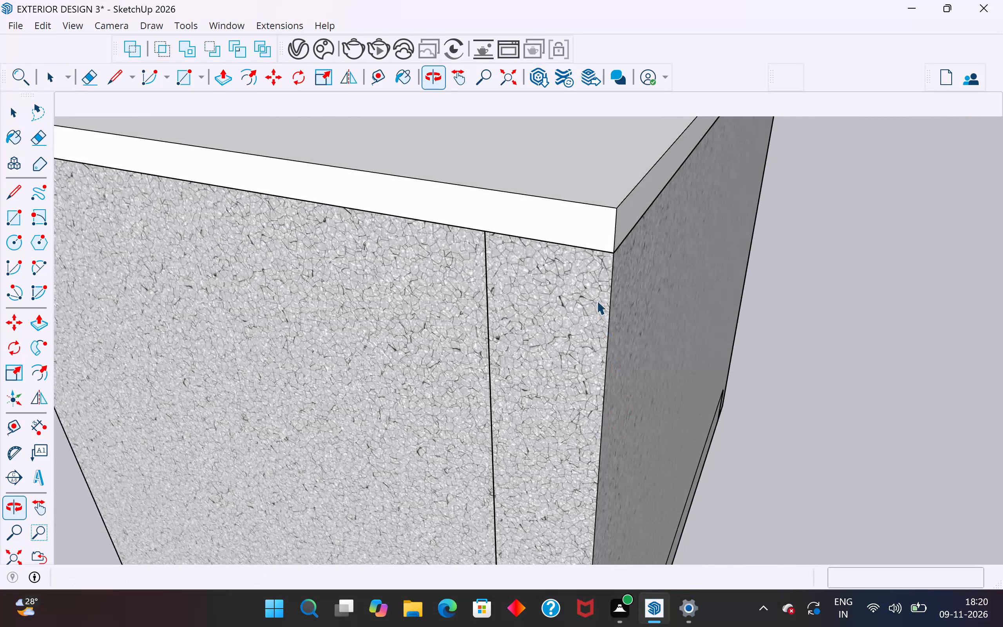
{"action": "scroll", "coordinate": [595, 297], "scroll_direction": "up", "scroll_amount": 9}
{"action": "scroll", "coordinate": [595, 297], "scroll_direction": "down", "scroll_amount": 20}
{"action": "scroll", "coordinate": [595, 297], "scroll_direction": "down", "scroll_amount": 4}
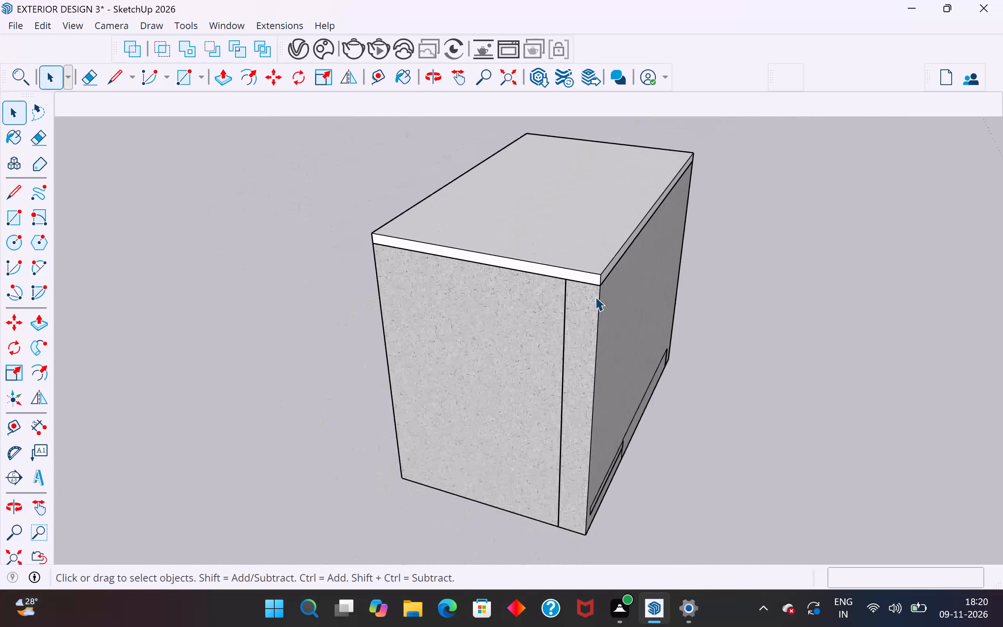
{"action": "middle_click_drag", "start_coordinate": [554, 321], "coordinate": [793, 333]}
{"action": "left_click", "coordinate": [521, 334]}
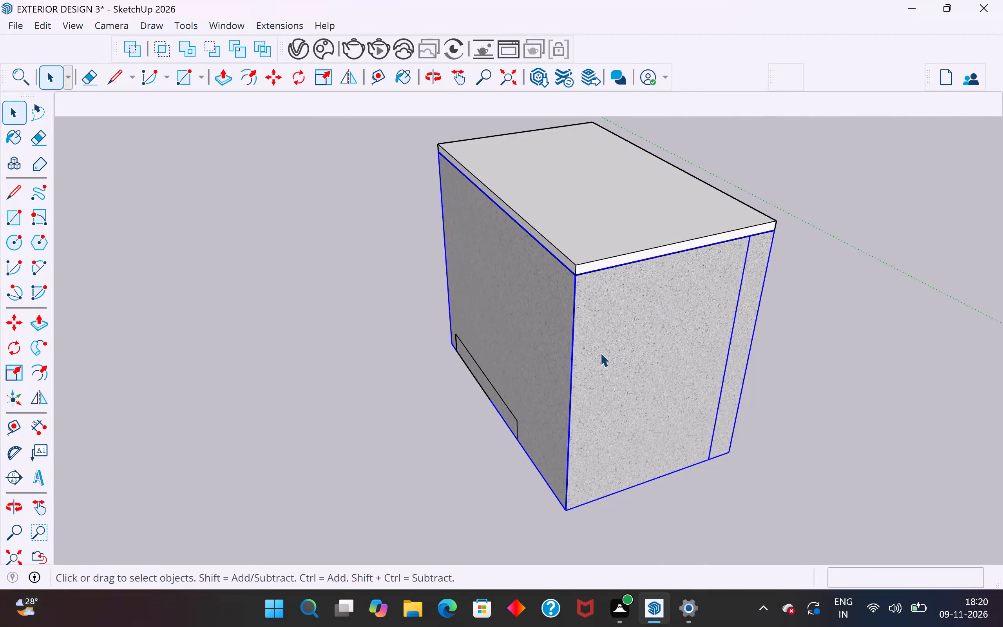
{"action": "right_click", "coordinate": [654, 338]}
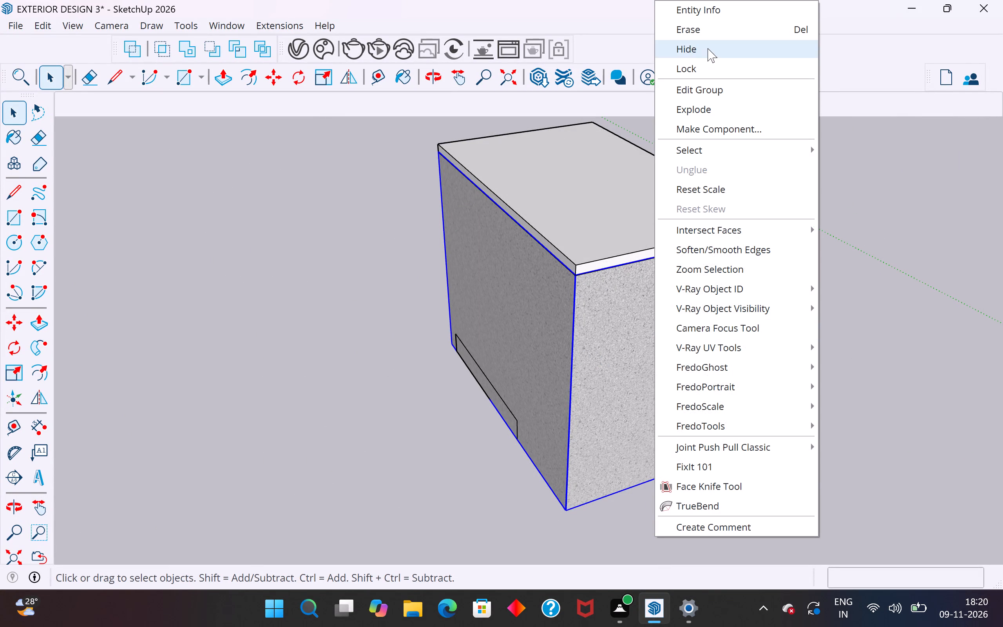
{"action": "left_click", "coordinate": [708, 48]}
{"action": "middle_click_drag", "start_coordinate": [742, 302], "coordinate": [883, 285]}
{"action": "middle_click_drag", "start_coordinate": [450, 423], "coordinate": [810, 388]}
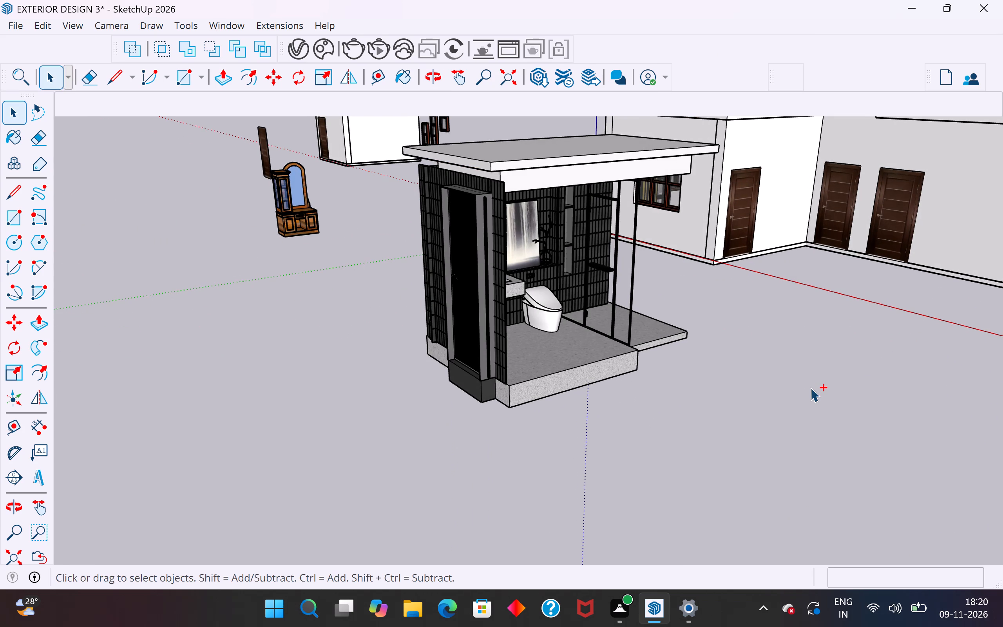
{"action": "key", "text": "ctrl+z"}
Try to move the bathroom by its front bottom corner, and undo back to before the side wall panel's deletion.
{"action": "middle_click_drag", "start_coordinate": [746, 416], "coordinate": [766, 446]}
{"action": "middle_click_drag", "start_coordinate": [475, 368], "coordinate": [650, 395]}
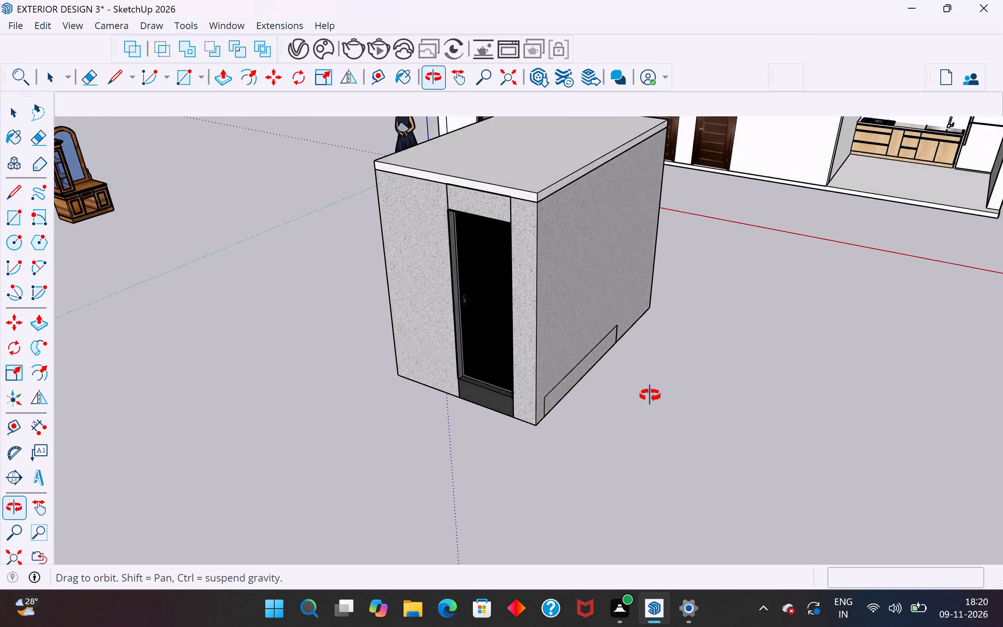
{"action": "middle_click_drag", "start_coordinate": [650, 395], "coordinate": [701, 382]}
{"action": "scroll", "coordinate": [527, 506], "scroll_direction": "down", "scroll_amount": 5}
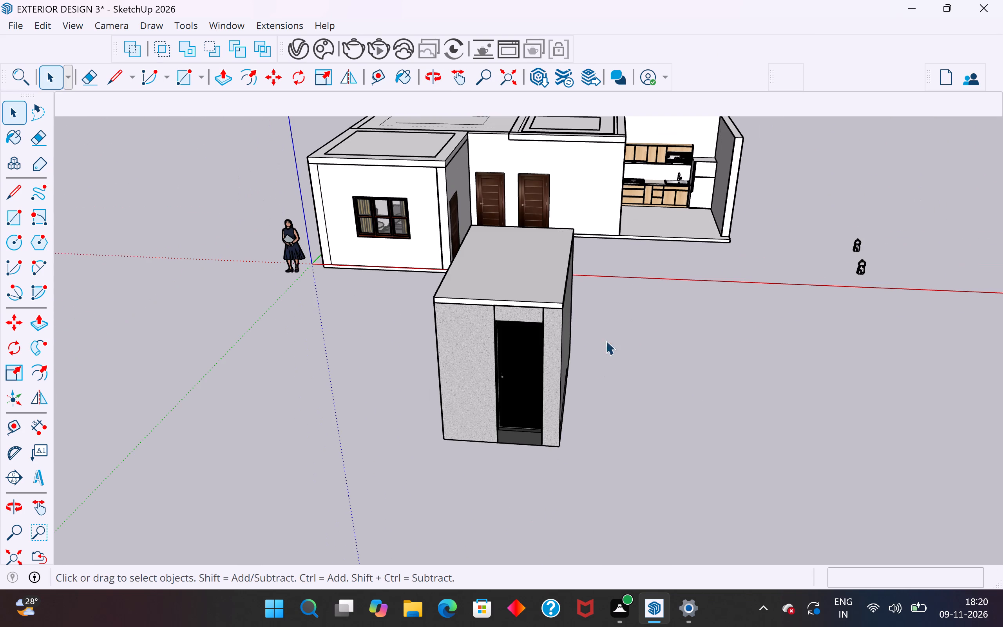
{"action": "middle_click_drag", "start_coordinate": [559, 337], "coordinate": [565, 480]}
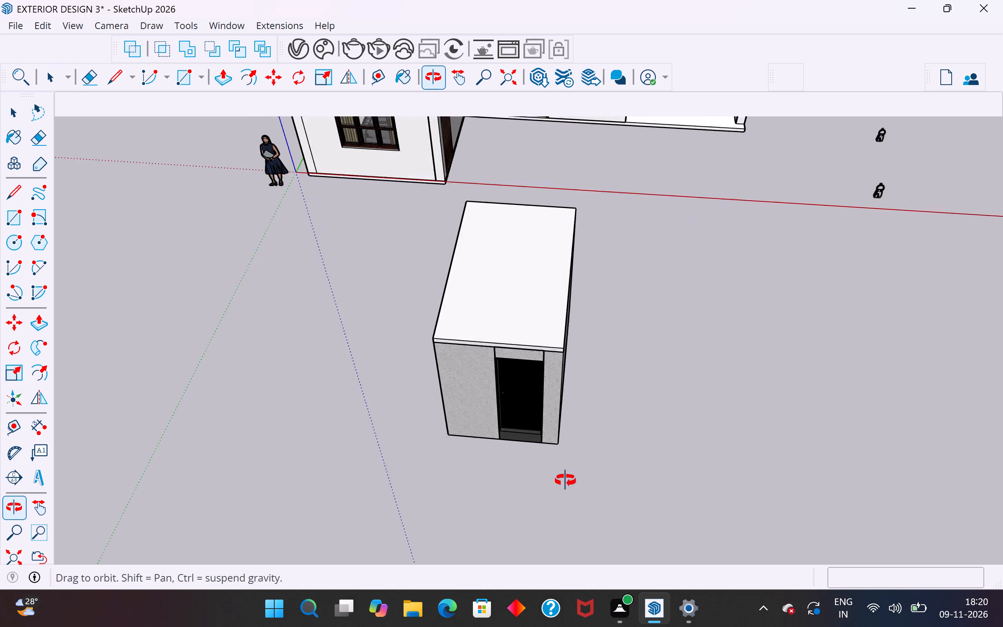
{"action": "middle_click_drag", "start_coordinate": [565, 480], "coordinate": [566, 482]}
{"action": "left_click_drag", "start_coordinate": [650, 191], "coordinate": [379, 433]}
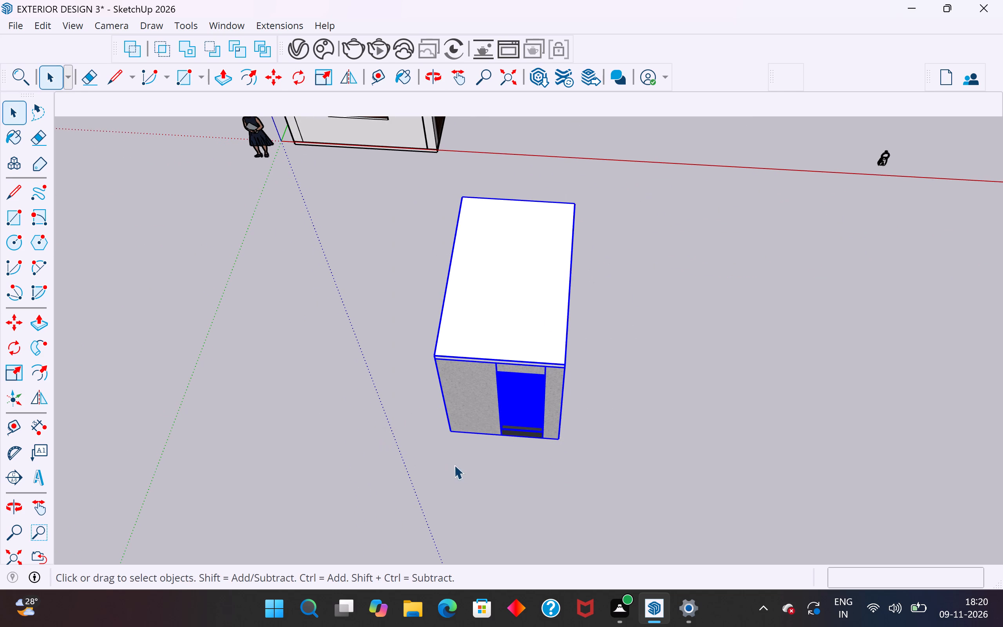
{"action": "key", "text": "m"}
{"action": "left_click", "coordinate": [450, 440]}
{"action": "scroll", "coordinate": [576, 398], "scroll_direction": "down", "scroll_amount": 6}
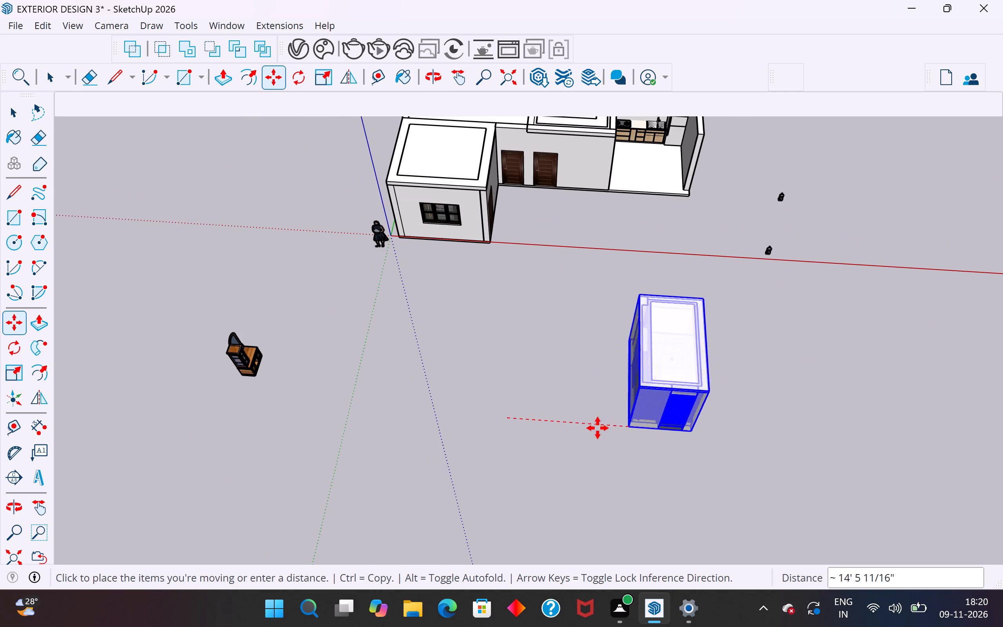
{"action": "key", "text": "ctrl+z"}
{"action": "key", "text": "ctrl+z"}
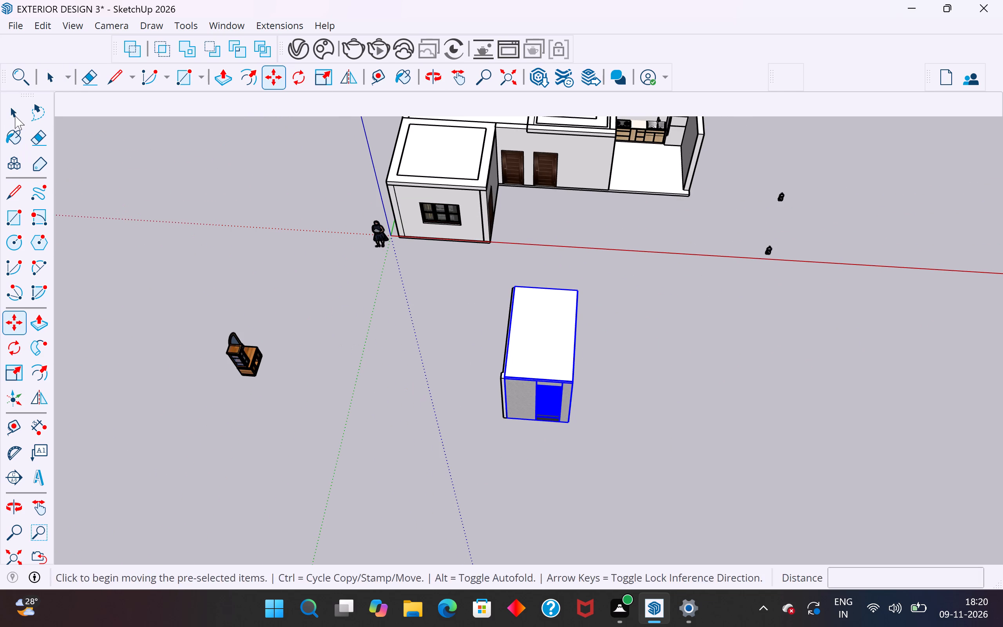
Select the whole bathroom with its side wall panel and move it by its bottom corner to the open ground beside the windowed front room.
{"action": "left_click", "coordinate": [15, 116]}
{"action": "left_click", "coordinate": [241, 370]}
{"action": "left_click_drag", "start_coordinate": [605, 278], "coordinate": [430, 466]}
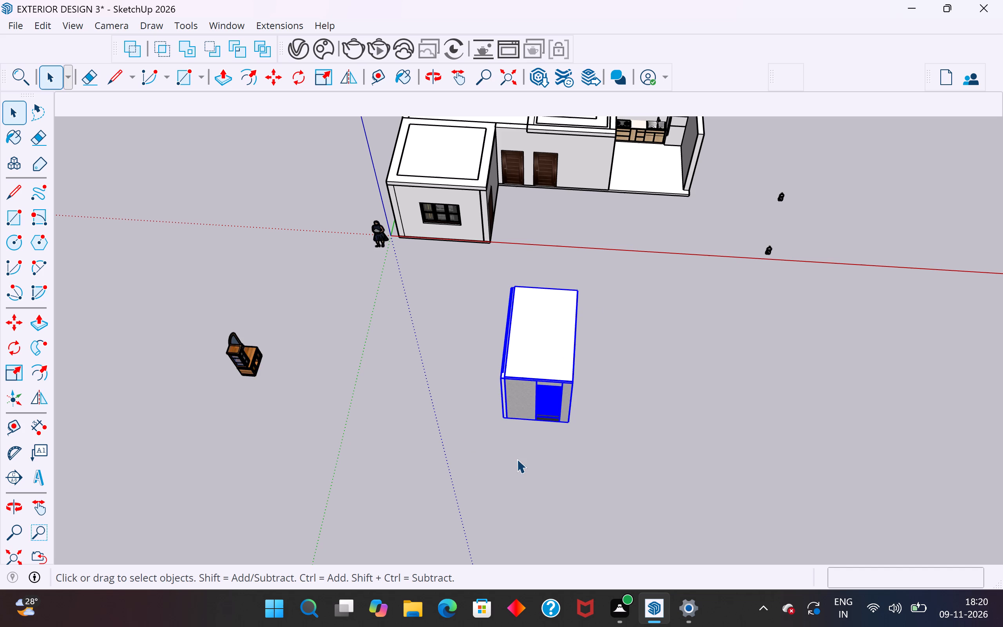
{"action": "scroll", "coordinate": [550, 419], "scroll_direction": "up", "scroll_amount": 7}
{"action": "middle_click_drag", "start_coordinate": [476, 433], "coordinate": [505, 355]}
{"action": "scroll", "coordinate": [454, 428], "scroll_direction": "up", "scroll_amount": 3}
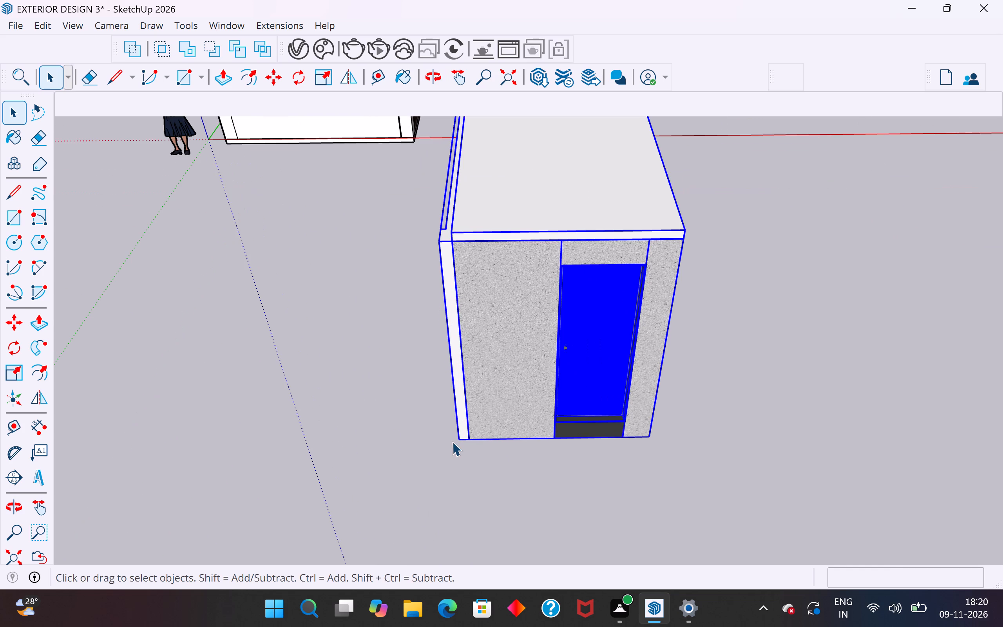
{"action": "key", "text": "m"}
{"action": "left_click", "coordinate": [455, 442]}
{"action": "scroll", "coordinate": [363, 464], "scroll_direction": "down", "scroll_amount": 11}
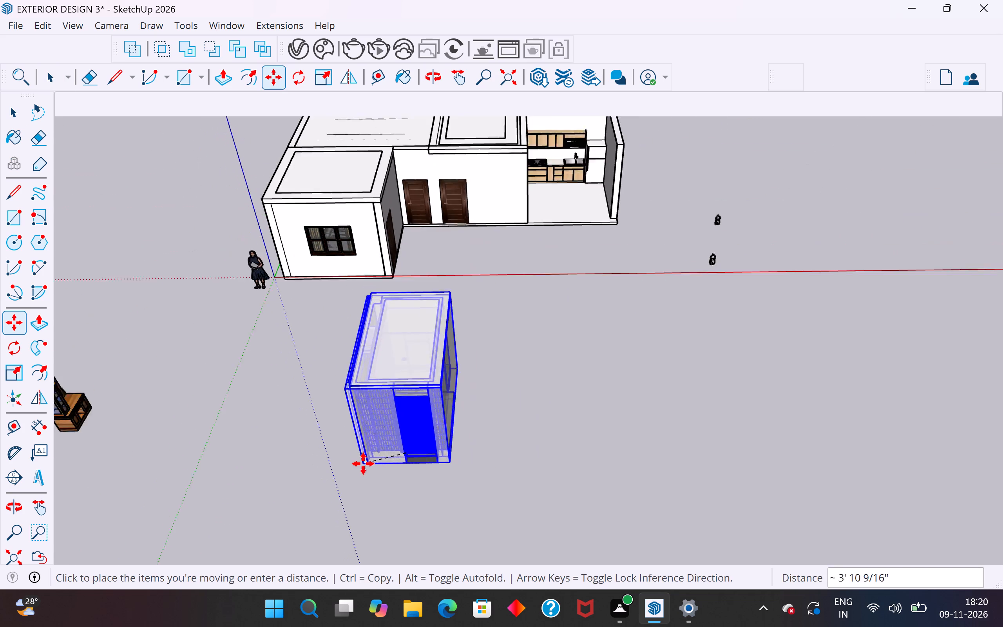
{"action": "scroll", "coordinate": [597, 254], "scroll_direction": "up", "scroll_amount": 9}
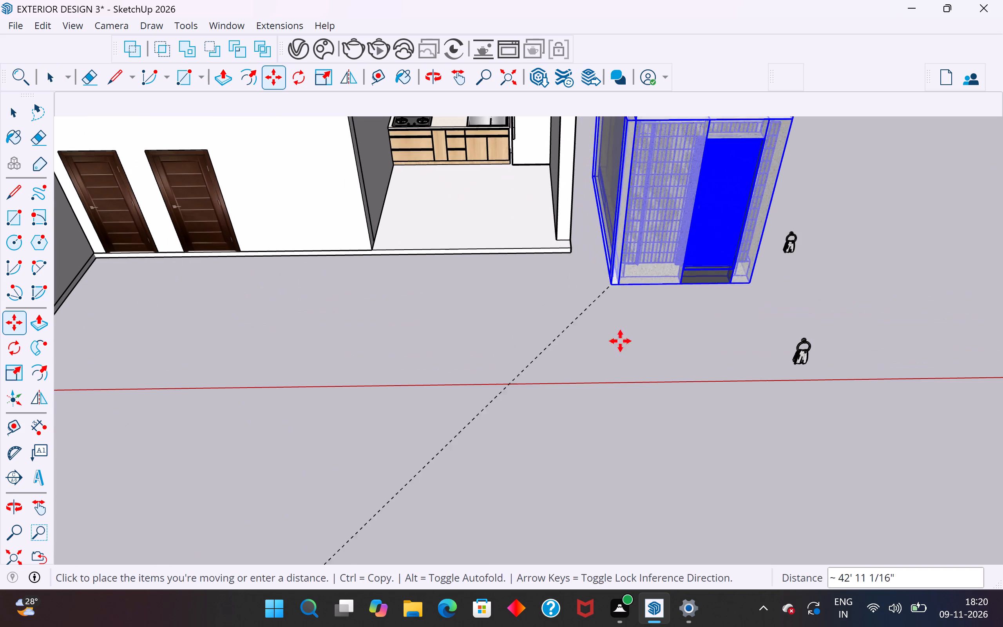
{"action": "scroll", "coordinate": [619, 404], "scroll_direction": "down", "scroll_amount": 9}
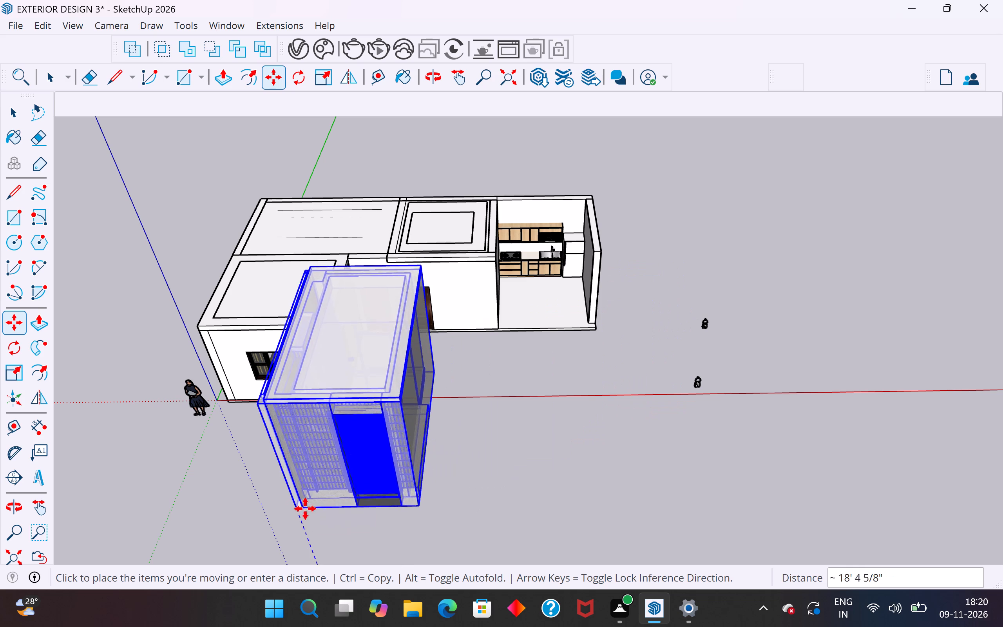
{"action": "middle_click_drag", "start_coordinate": [387, 513], "coordinate": [884, 448]}
{"action": "scroll", "coordinate": [689, 451], "scroll_direction": "down", "scroll_amount": 3}
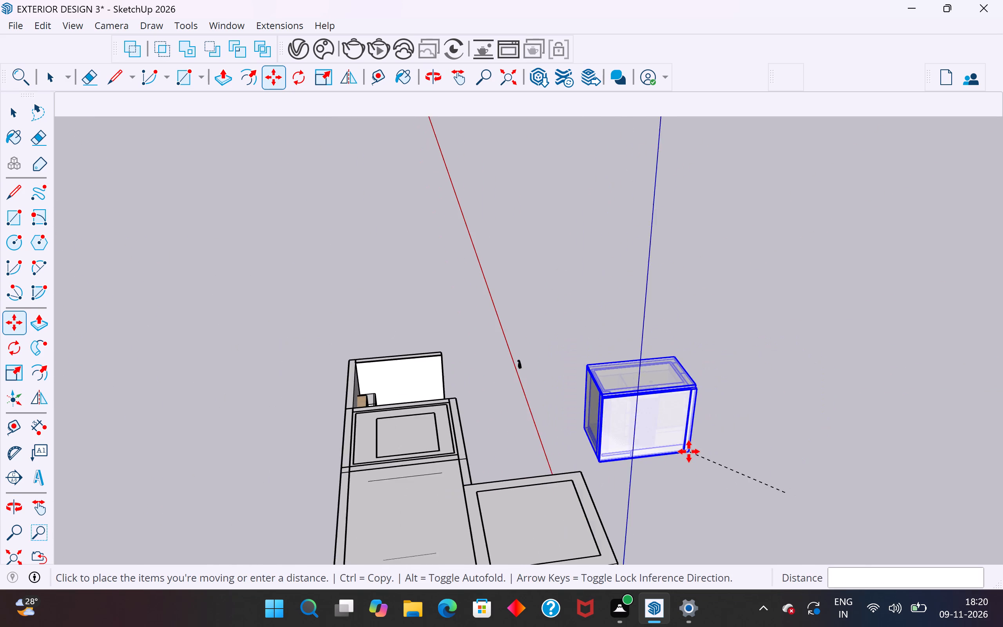
{"action": "scroll", "coordinate": [689, 451], "scroll_direction": "down", "scroll_amount": 1}
{"action": "left_click", "coordinate": [737, 465]}
Rotate the bathroom 270 degrees horizontally about its bottom corner.
{"action": "left_click", "coordinate": [15, 349]}
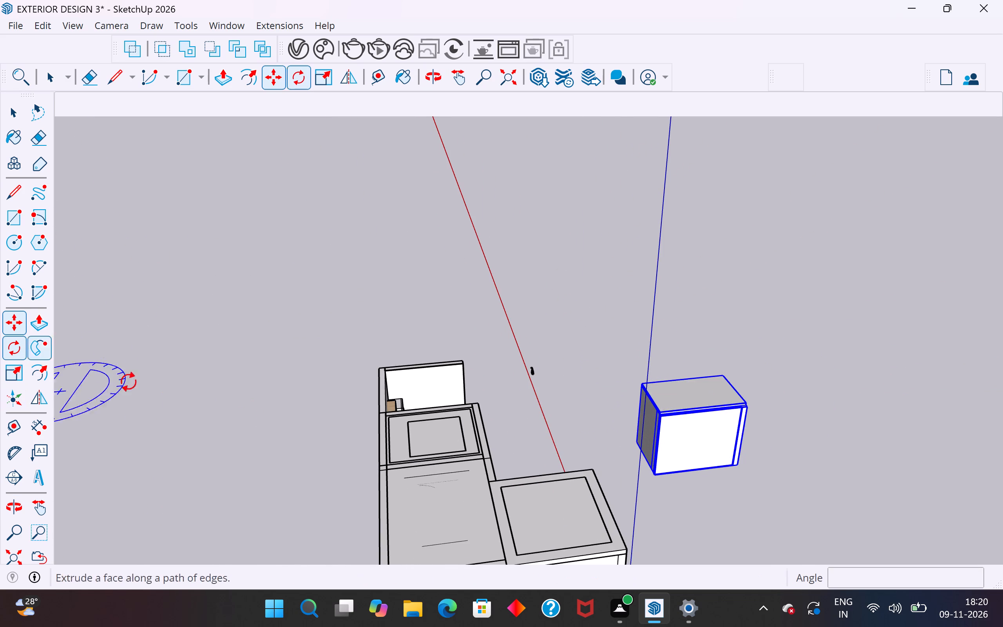
{"action": "left_click", "coordinate": [650, 474]}
{"action": "left_click", "coordinate": [856, 447]}
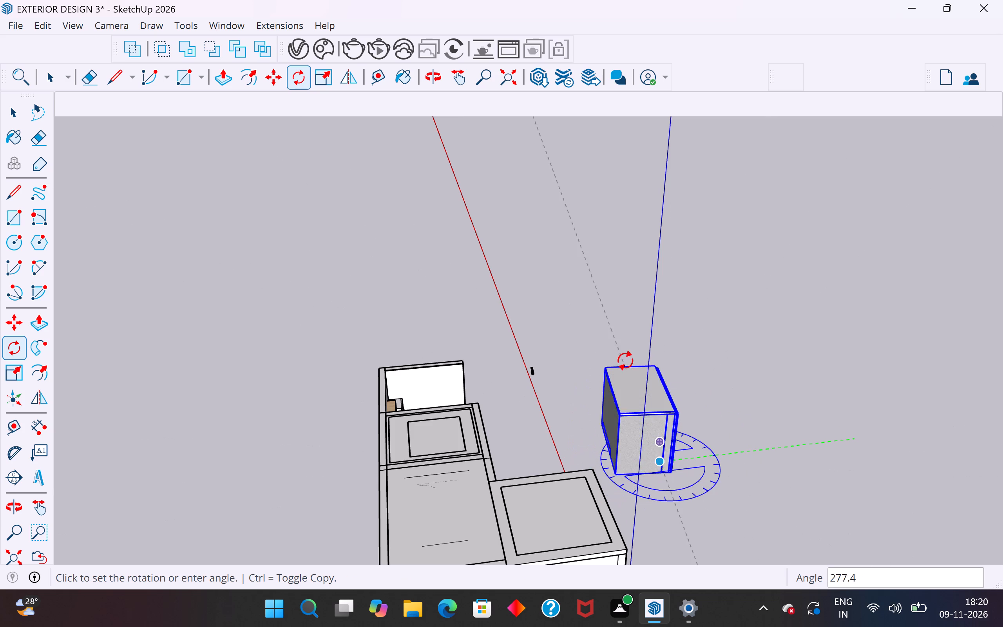
{"action": "left_click", "coordinate": [611, 368]}
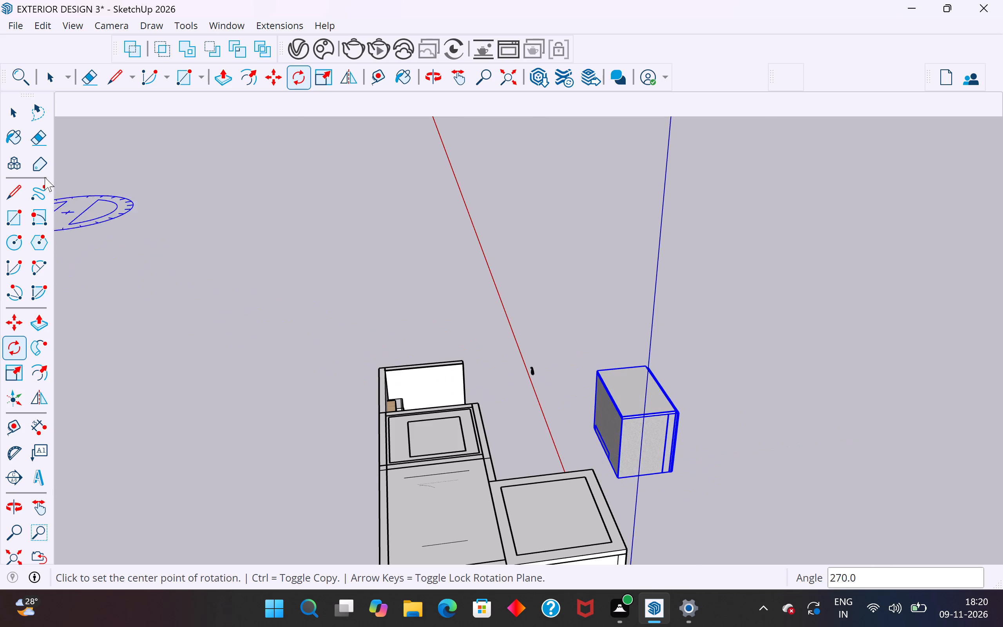
{"action": "left_click", "coordinate": [22, 109]}
{"action": "left_click", "coordinate": [224, 194]}
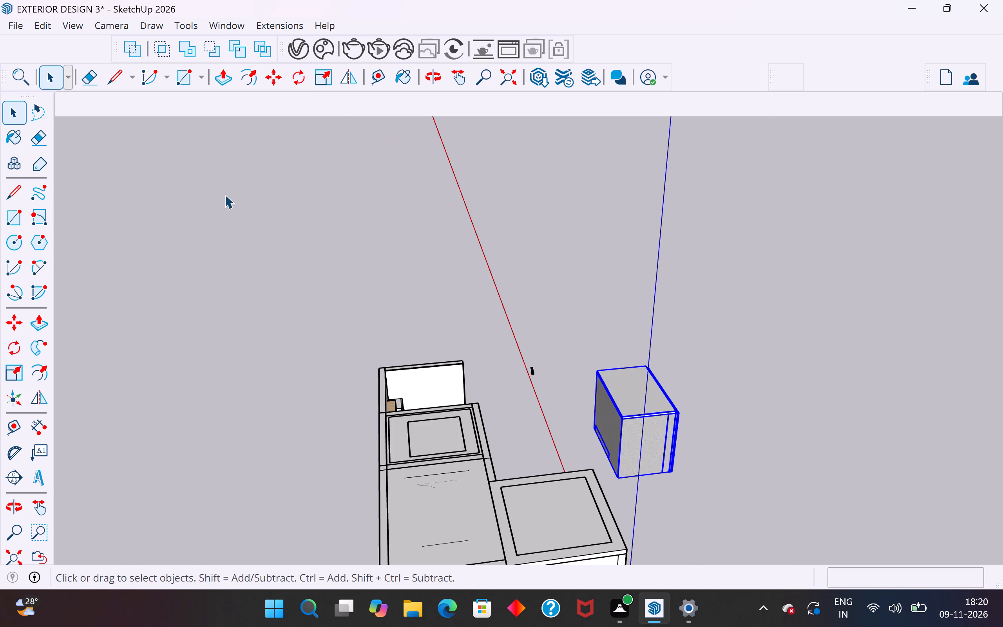
Select all the bathroom parts and combine them into one group.
{"action": "scroll", "coordinate": [465, 340], "scroll_direction": "down", "scroll_amount": 7}
{"action": "middle_click_drag", "start_coordinate": [584, 380], "coordinate": [295, 370]}
{"action": "scroll", "coordinate": [431, 424], "scroll_direction": "up", "scroll_amount": 8}
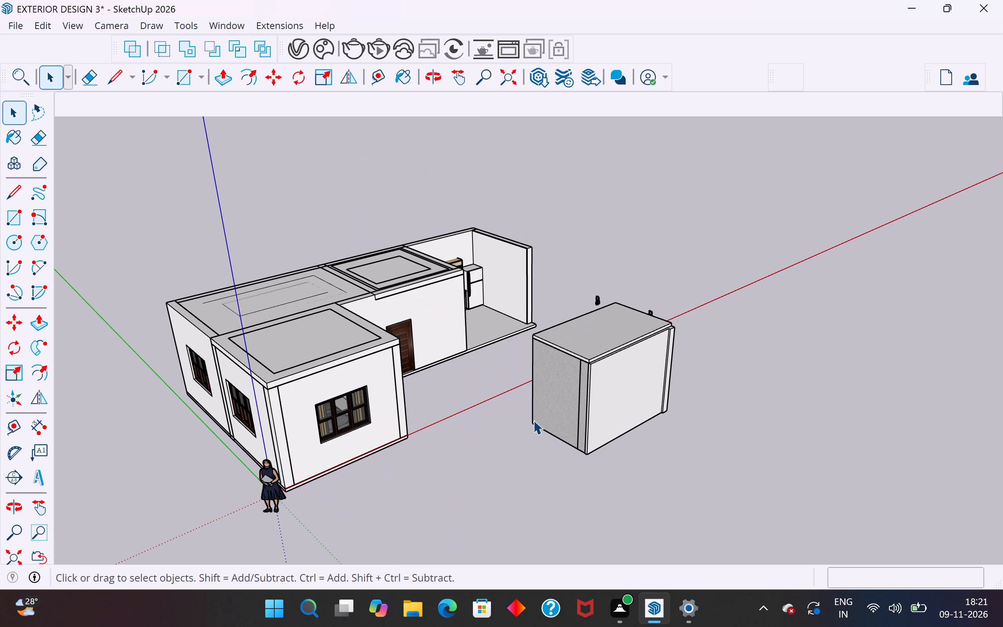
{"action": "left_click", "coordinate": [535, 420]}
{"action": "scroll", "coordinate": [525, 428], "scroll_direction": "up", "scroll_amount": 4}
{"action": "middle_click_drag", "start_coordinate": [521, 453], "coordinate": [730, 440]}
{"action": "left_click_drag", "start_coordinate": [744, 192], "coordinate": [546, 413]}
{"action": "right_click", "coordinate": [653, 357]}
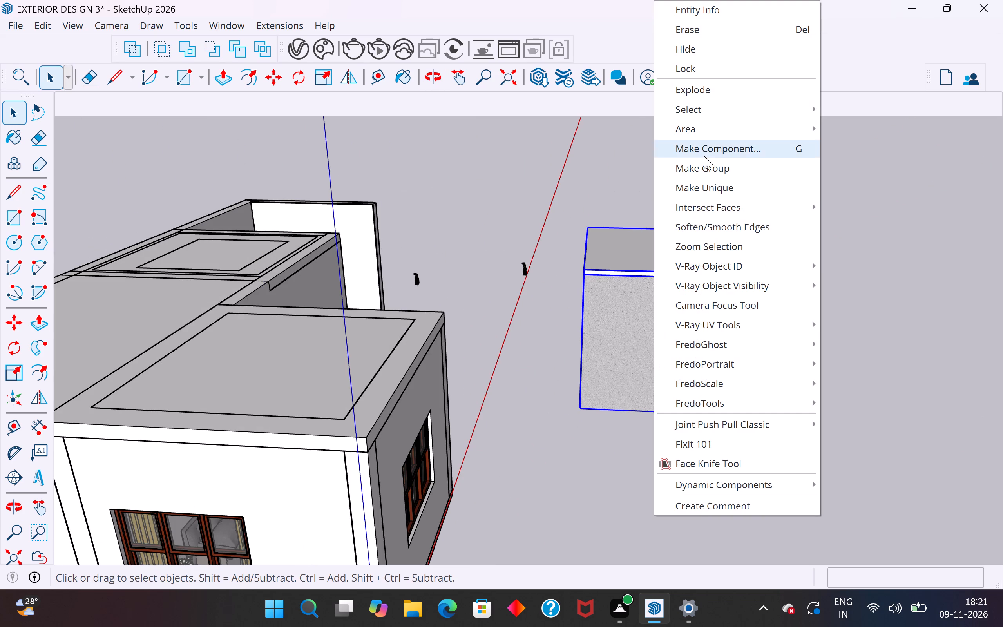
{"action": "left_click", "coordinate": [715, 167]}
{"action": "left_click", "coordinate": [607, 442]}
Move the bathroom group by its bottom corner toward the front room, in two moves of about 4' 5" and 6' 1".
{"action": "scroll", "coordinate": [600, 390], "scroll_direction": "up", "scroll_amount": 6}
{"action": "left_click", "coordinate": [606, 392]}
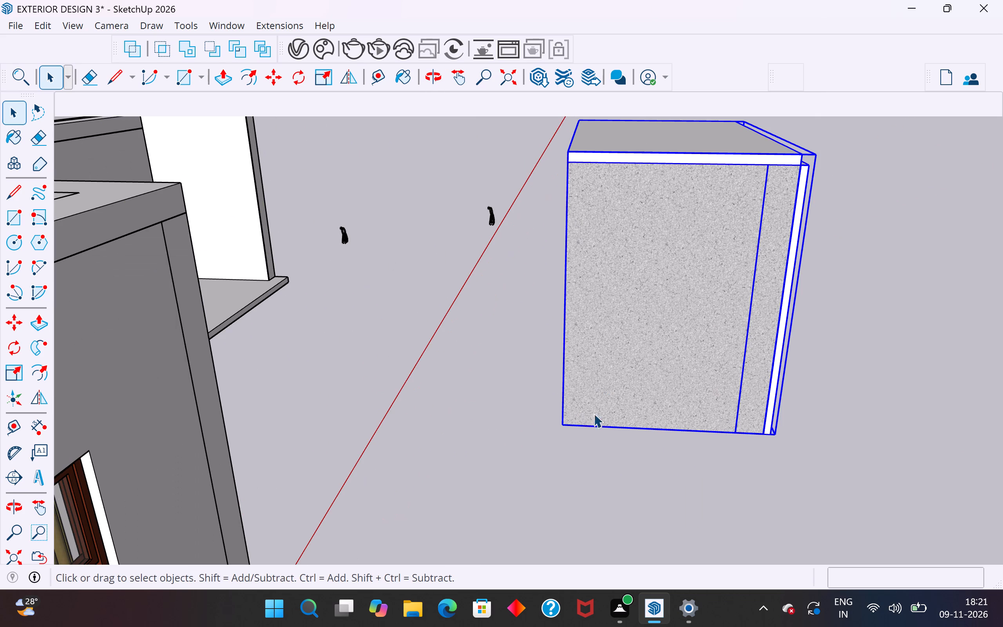
{"action": "key", "text": "m"}
{"action": "left_click", "coordinate": [559, 427]}
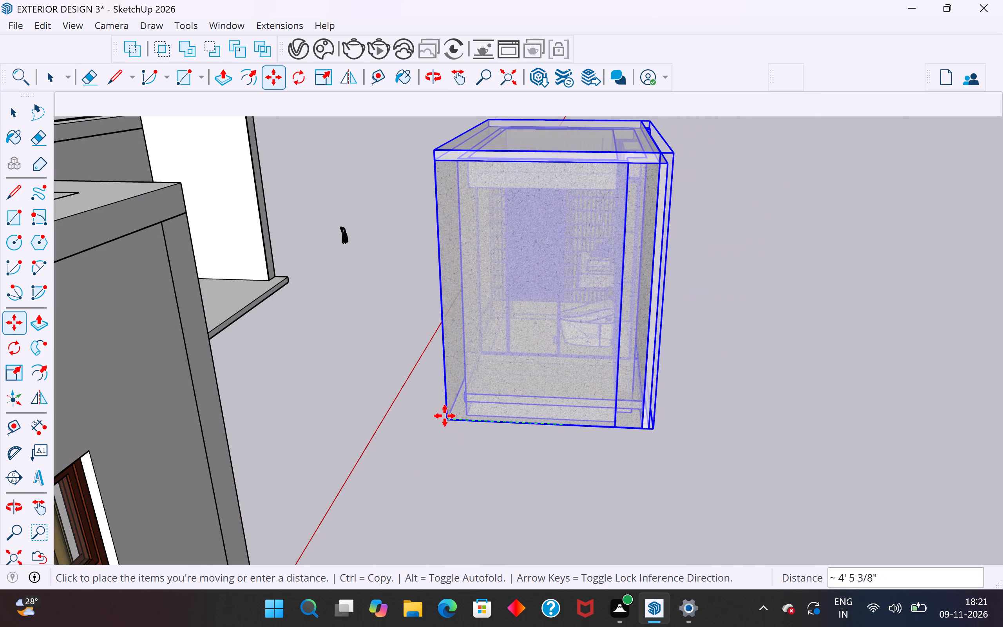
{"action": "left_click", "coordinate": [444, 415]}
{"action": "left_click", "coordinate": [444, 421]}
{"action": "left_click", "coordinate": [396, 512]}
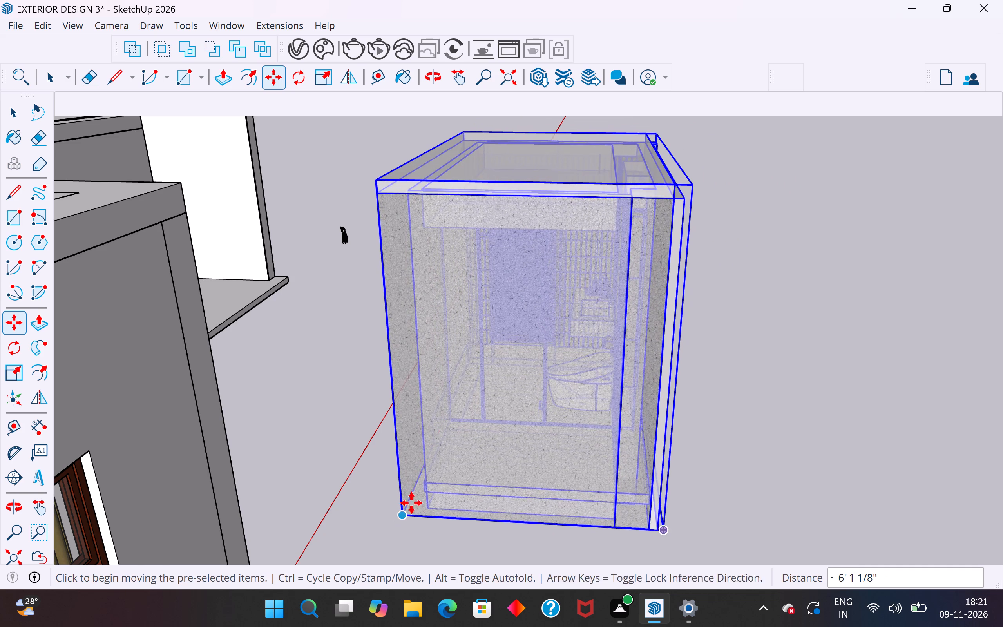
Move the bathroom group so its inner bottom corner meets the bottom corner of the windowed front room.
{"action": "scroll", "coordinate": [574, 370], "scroll_direction": "down", "scroll_amount": 12}
{"action": "middle_click_drag", "start_coordinate": [562, 406], "coordinate": [282, 439]}
{"action": "scroll", "coordinate": [504, 393], "scroll_direction": "up", "scroll_amount": 4}
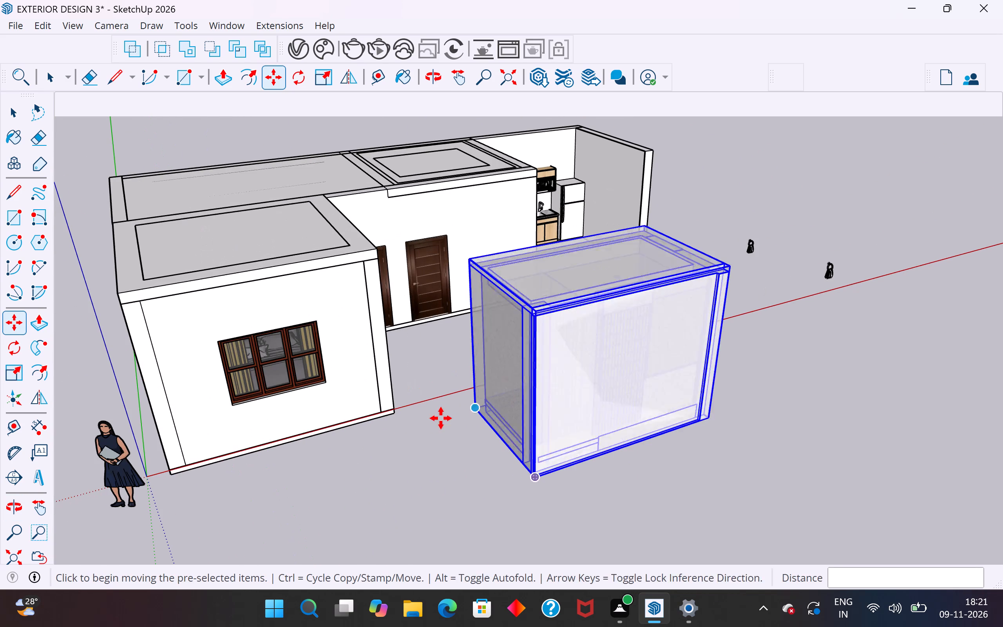
{"action": "left_click", "coordinate": [473, 406]}
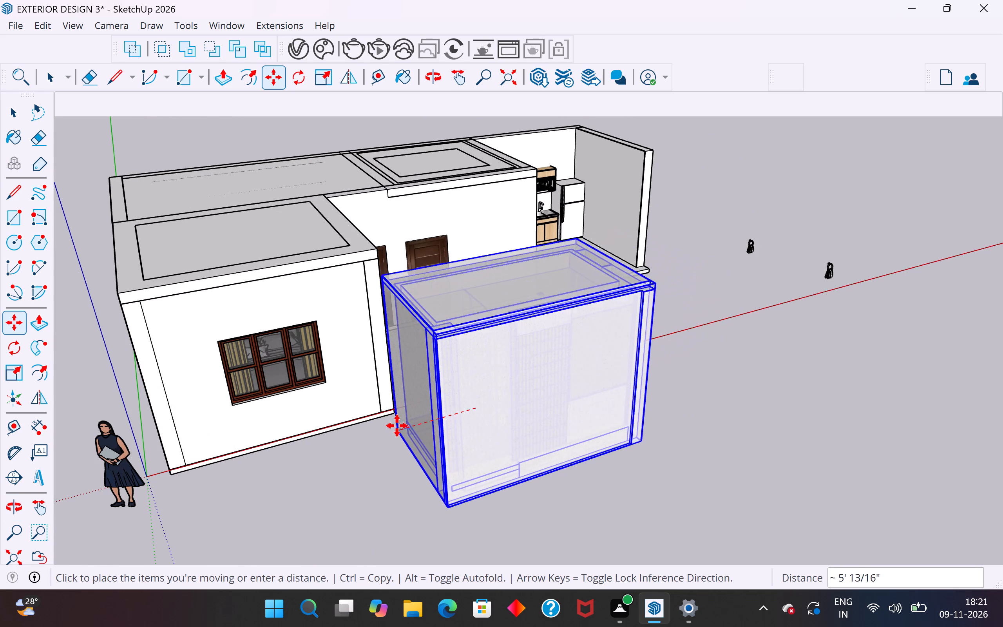
{"action": "left_click", "coordinate": [395, 418]}
{"action": "middle_click_drag", "start_coordinate": [651, 430], "coordinate": [490, 497]}
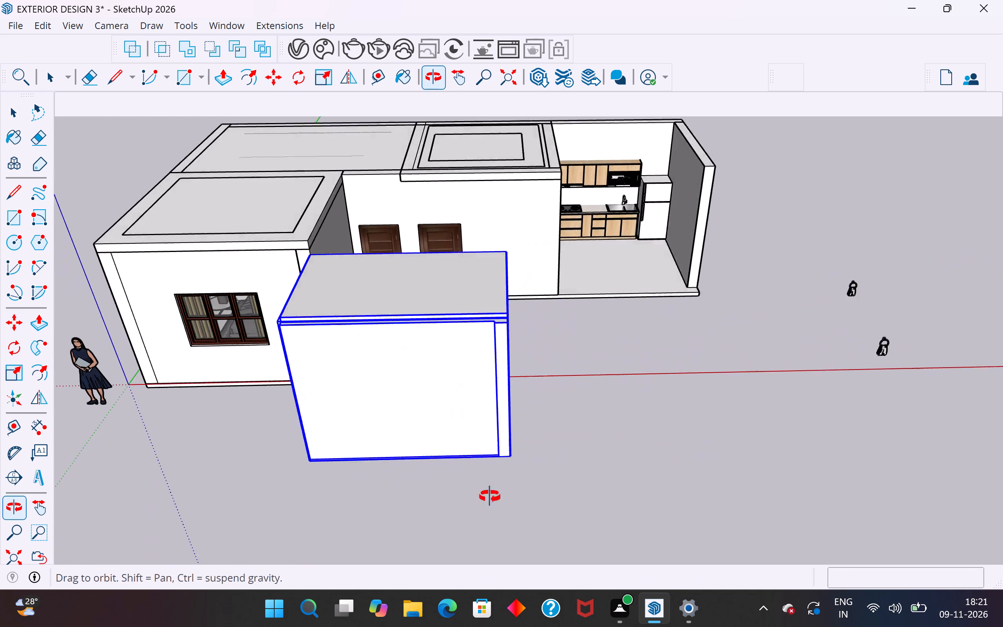
{"action": "middle_click_drag", "start_coordinate": [490, 497], "coordinate": [473, 518]}
{"action": "scroll", "coordinate": [514, 462], "scroll_direction": "down", "scroll_amount": 3}
{"action": "middle_click_drag", "start_coordinate": [501, 465], "coordinate": [314, 414]}
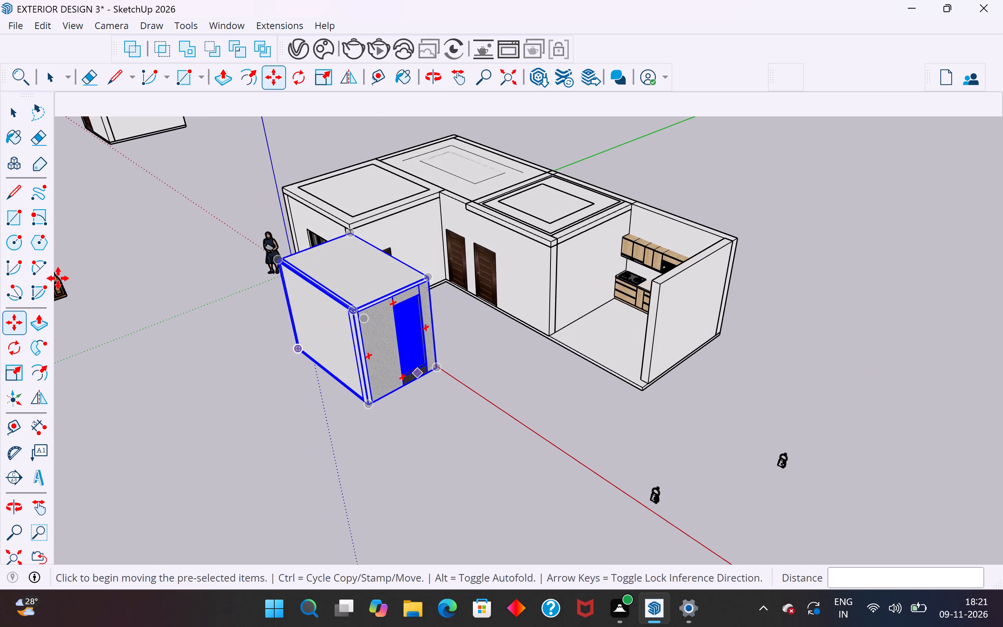
{"action": "left_click", "coordinate": [14, 113]}
{"action": "left_click", "coordinate": [232, 395]}
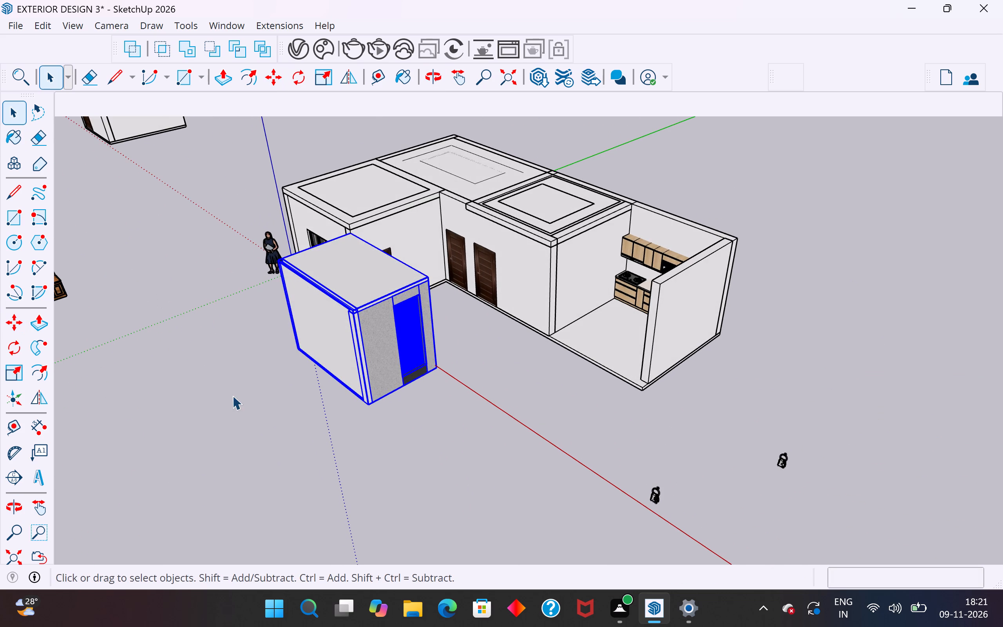
Examine the bathroom's placement against the front room, its door side and its textured long wall.
{"action": "middle_click_drag", "start_coordinate": [489, 544], "coordinate": [329, 551]}
{"action": "scroll", "coordinate": [323, 352], "scroll_direction": "up", "scroll_amount": 9}
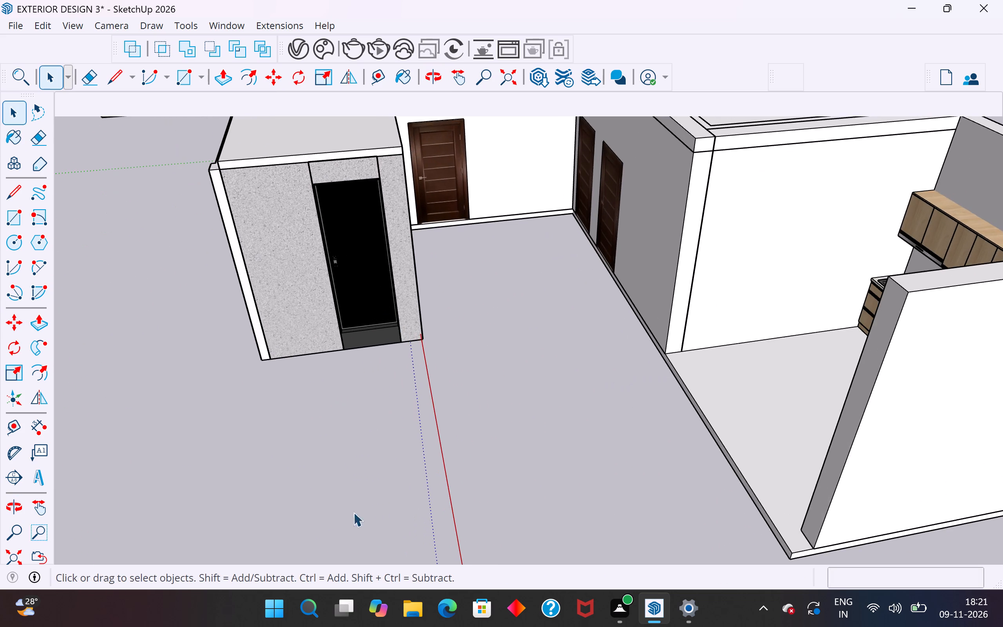
{"action": "scroll", "coordinate": [338, 538], "scroll_direction": "down", "scroll_amount": 11}
{"action": "middle_click_drag", "start_coordinate": [374, 495], "coordinate": [357, 379]}
{"action": "scroll", "coordinate": [372, 338], "scroll_direction": "up", "scroll_amount": 5}
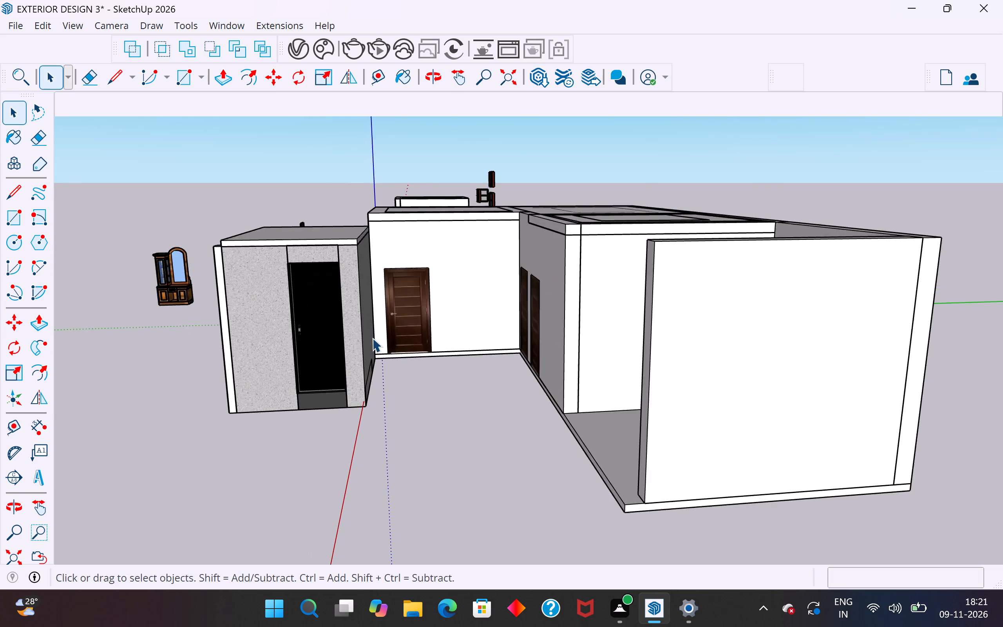
{"action": "scroll", "coordinate": [372, 338], "scroll_direction": "up", "scroll_amount": 5}
{"action": "middle_click_drag", "start_coordinate": [353, 344], "coordinate": [239, 366]}
{"action": "scroll", "coordinate": [302, 348], "scroll_direction": "up", "scroll_amount": 4}
{"action": "middle_click_drag", "start_coordinate": [383, 333], "coordinate": [308, 334]}
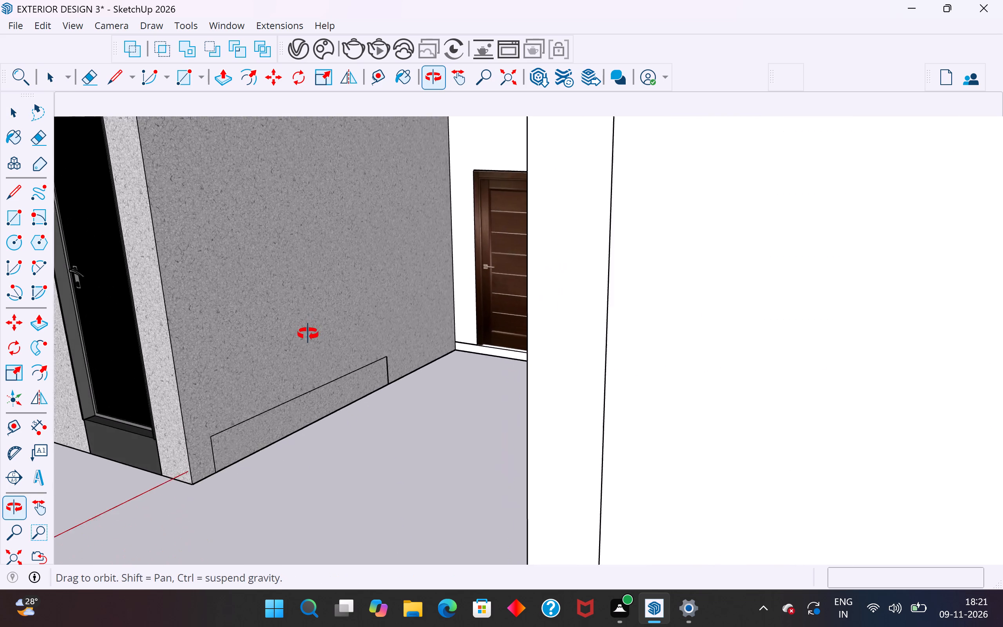
{"action": "middle_click_drag", "start_coordinate": [308, 334], "coordinate": [335, 376]}
{"action": "scroll", "coordinate": [342, 410], "scroll_direction": "down", "scroll_amount": 4}
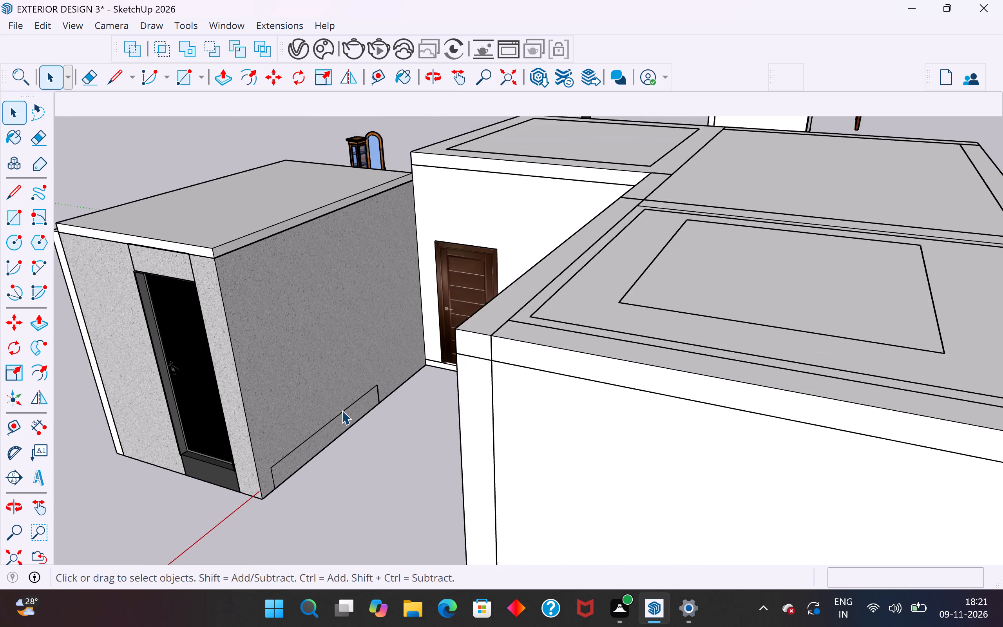
{"action": "scroll", "coordinate": [204, 402], "scroll_direction": "up", "scroll_amount": 2}
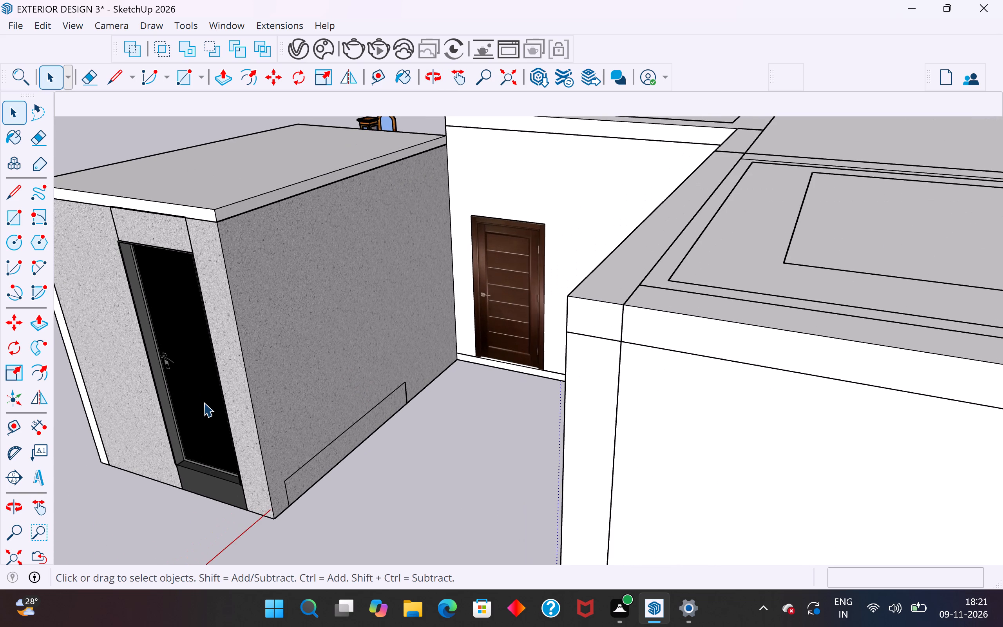
{"action": "middle_click_drag", "start_coordinate": [204, 402], "coordinate": [322, 350]}
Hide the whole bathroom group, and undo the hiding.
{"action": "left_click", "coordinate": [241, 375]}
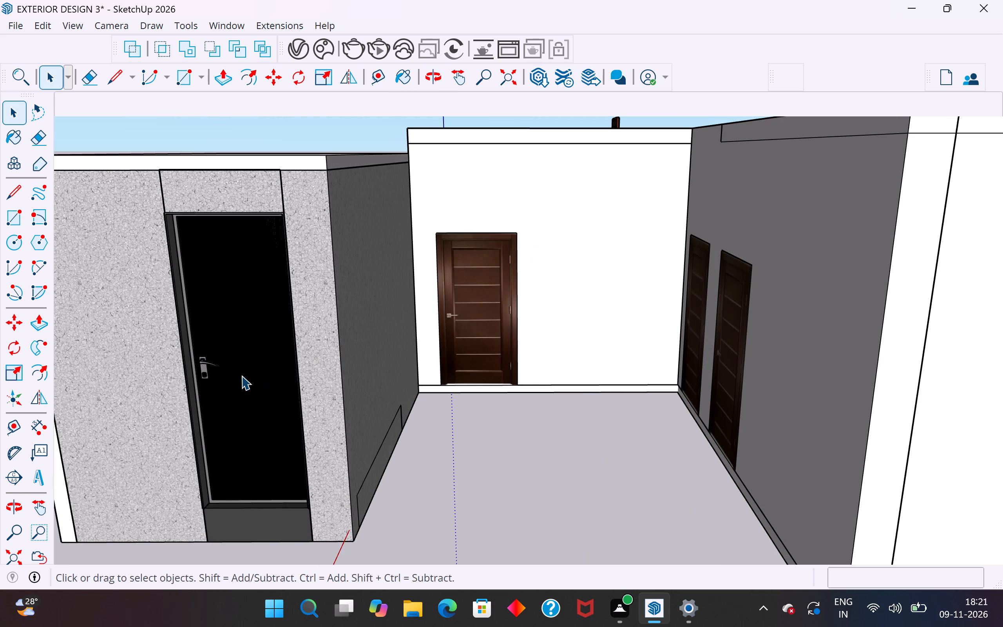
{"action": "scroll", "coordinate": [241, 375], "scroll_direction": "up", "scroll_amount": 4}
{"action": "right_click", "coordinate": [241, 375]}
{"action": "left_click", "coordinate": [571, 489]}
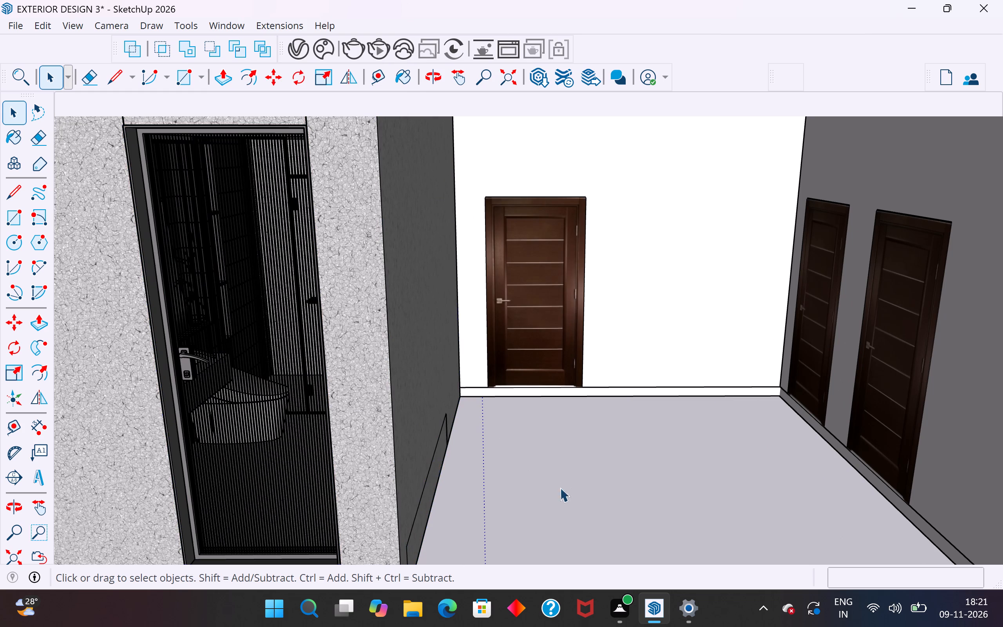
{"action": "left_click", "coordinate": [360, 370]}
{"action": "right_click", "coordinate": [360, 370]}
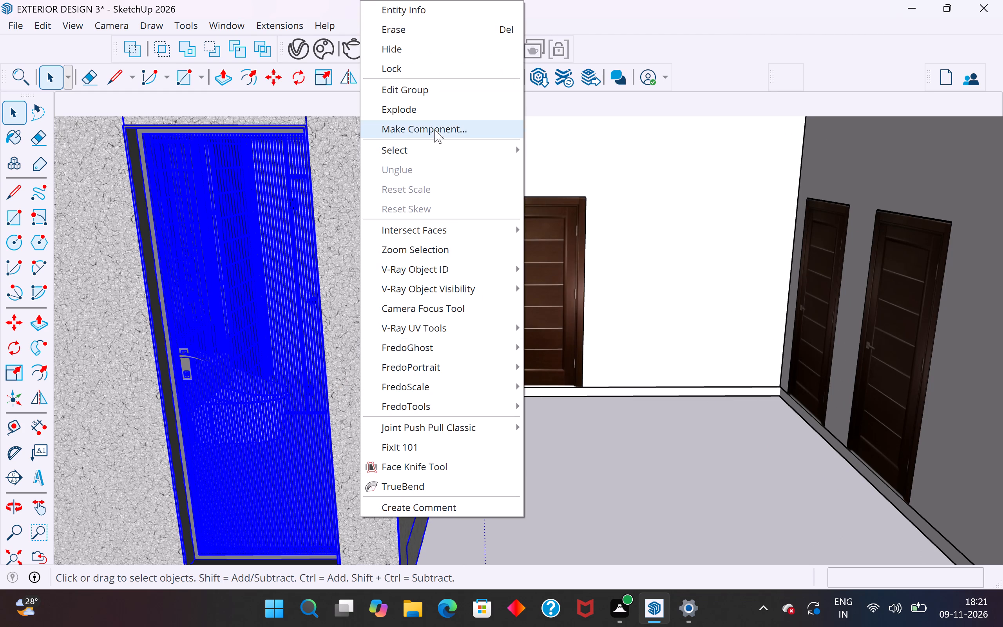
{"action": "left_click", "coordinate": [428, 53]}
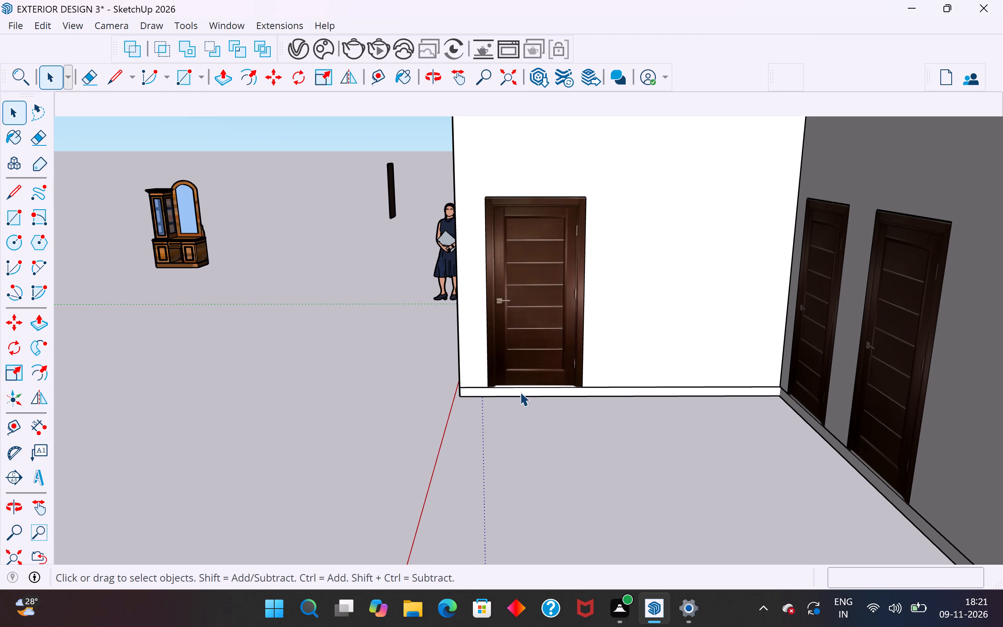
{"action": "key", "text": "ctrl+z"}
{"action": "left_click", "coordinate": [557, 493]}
Explode the bathroom group into its separate parts.
{"action": "scroll", "coordinate": [556, 426], "scroll_direction": "down", "scroll_amount": 6}
{"action": "left_click", "coordinate": [482, 363]}
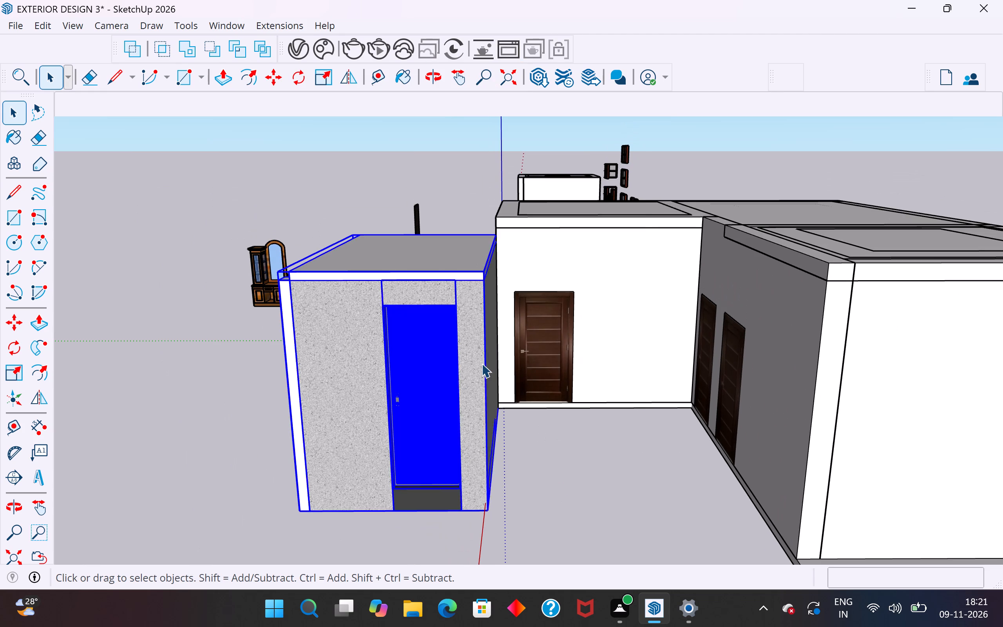
{"action": "right_click", "coordinate": [482, 363]}
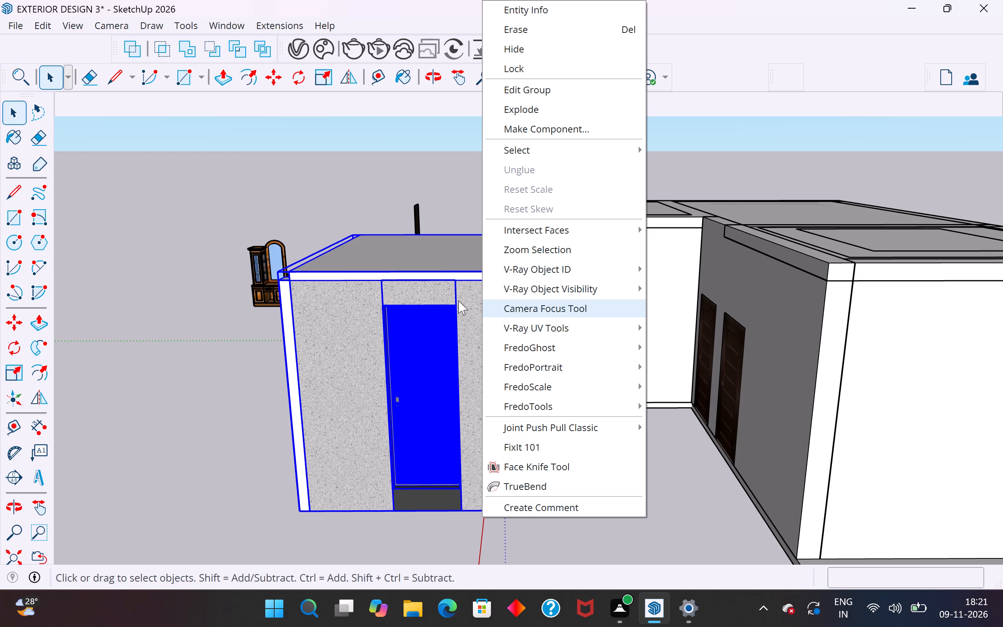
{"action": "left_click", "coordinate": [536, 114]}
{"action": "left_click", "coordinate": [592, 408]}
Hide the bathroom's textured outer wall shell and examine the tiled interior with the toilet and shower.
{"action": "left_click", "coordinate": [474, 359]}
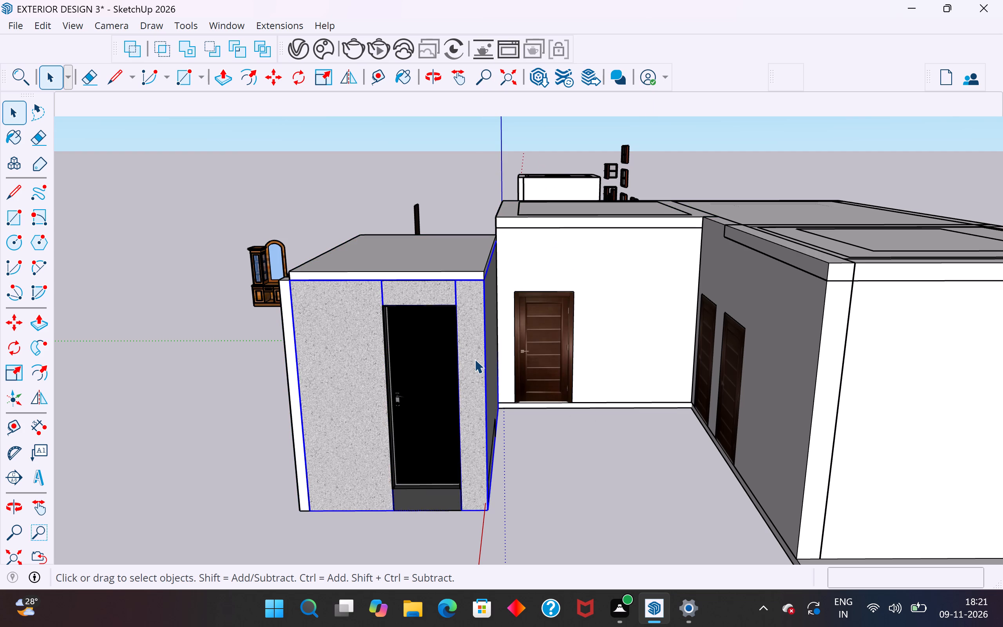
{"action": "right_click", "coordinate": [474, 359]}
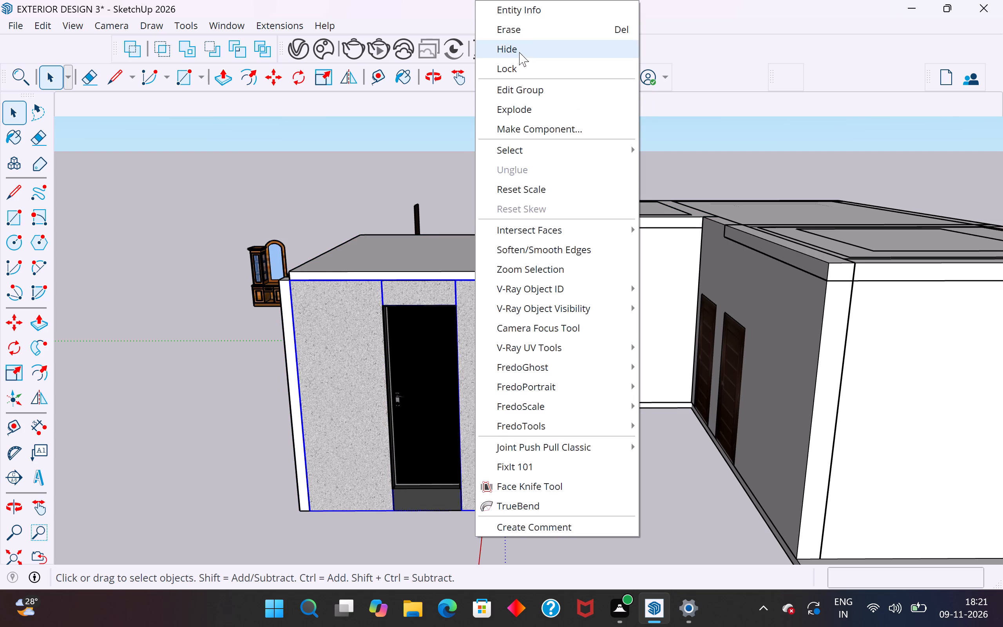
{"action": "left_click", "coordinate": [519, 52]}
{"action": "middle_click_drag", "start_coordinate": [518, 347], "coordinate": [345, 378]}
{"action": "scroll", "coordinate": [493, 342], "scroll_direction": "up", "scroll_amount": 7}
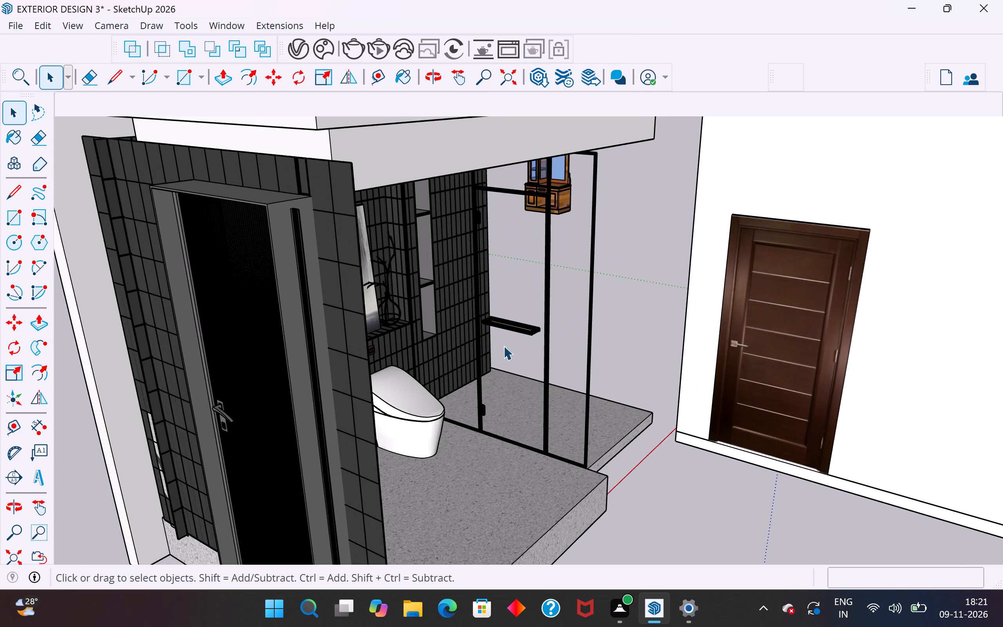
{"action": "scroll", "coordinate": [534, 384], "scroll_direction": "up", "scroll_amount": 1}
{"action": "middle_click_drag", "start_coordinate": [534, 384], "coordinate": [467, 252]}
{"action": "scroll", "coordinate": [534, 384], "scroll_direction": "up", "scroll_amount": 1}
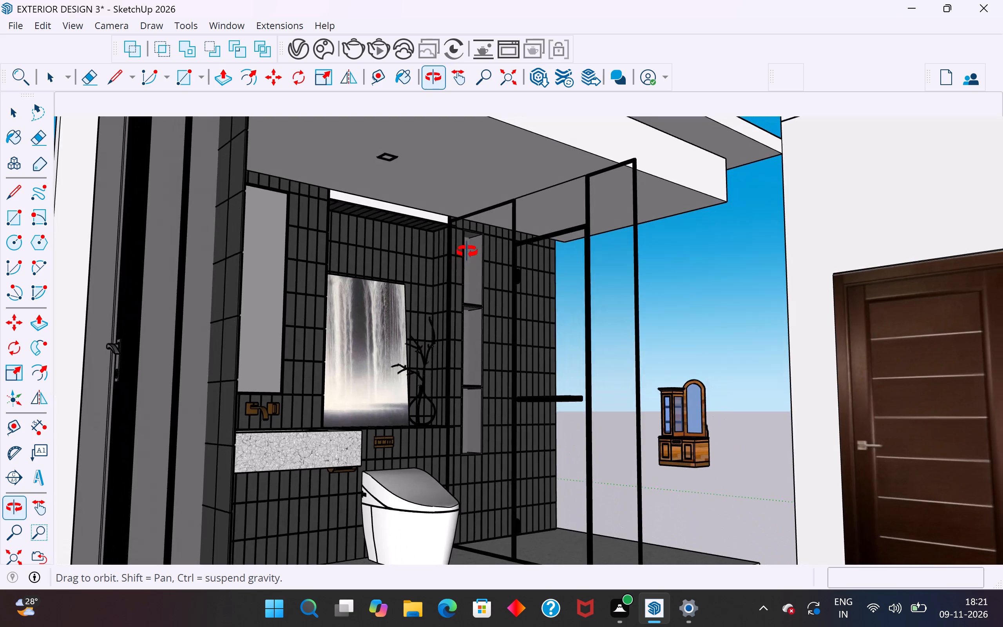
Undo the hiding of the bathroom's textured outer wall shell after viewing the tiled interior.
{"action": "middle_click_drag", "start_coordinate": [467, 252], "coordinate": [284, 348]}
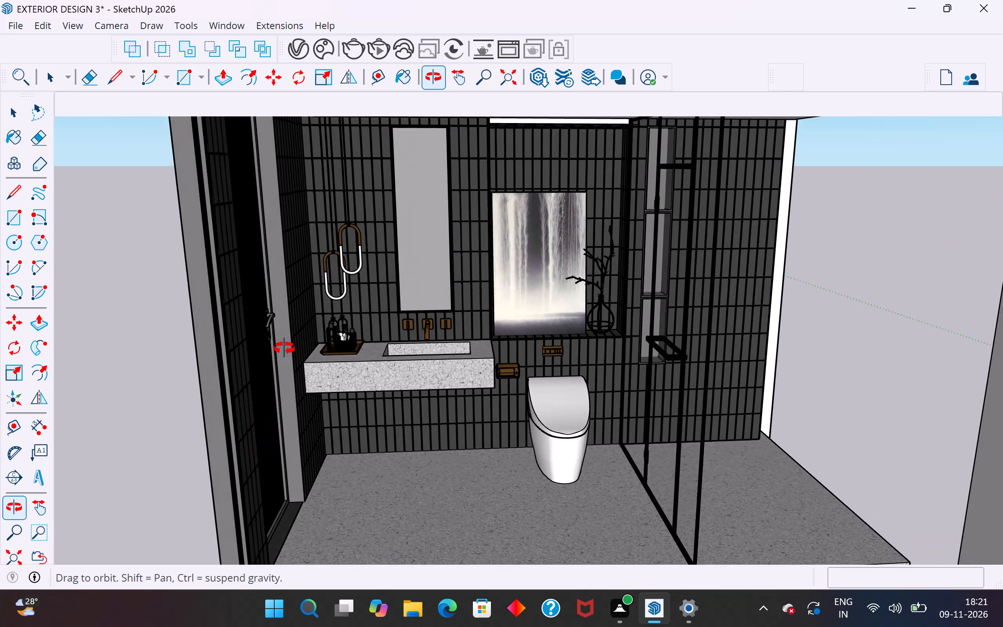
{"action": "middle_click_drag", "start_coordinate": [284, 348], "coordinate": [329, 411]}
{"action": "scroll", "coordinate": [329, 411], "scroll_direction": "down", "scroll_amount": 5}
{"action": "middle_click_drag", "start_coordinate": [469, 364], "coordinate": [617, 361]}
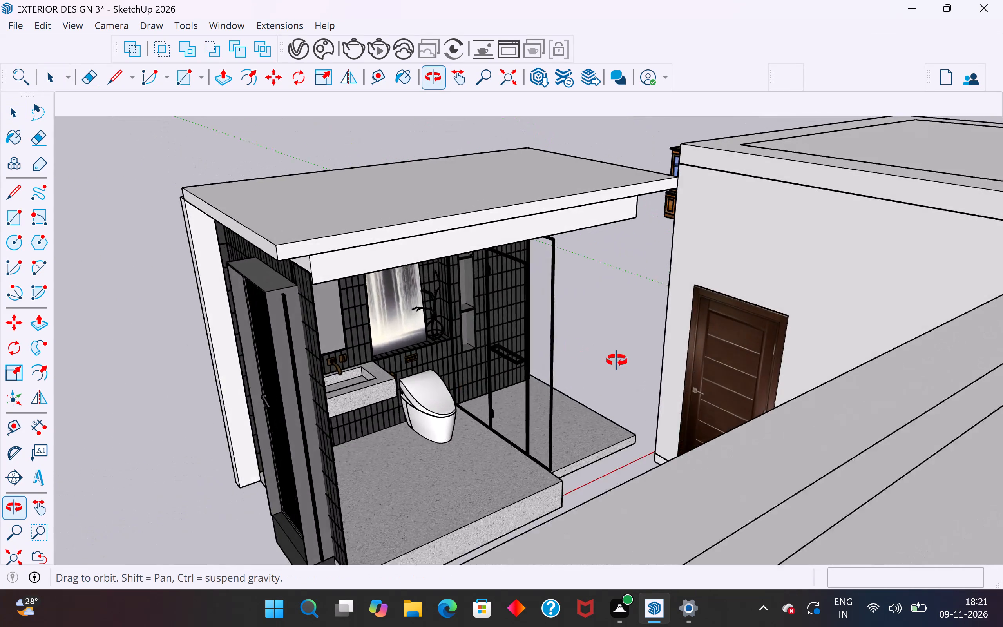
{"action": "middle_click_drag", "start_coordinate": [617, 361], "coordinate": [673, 360]}
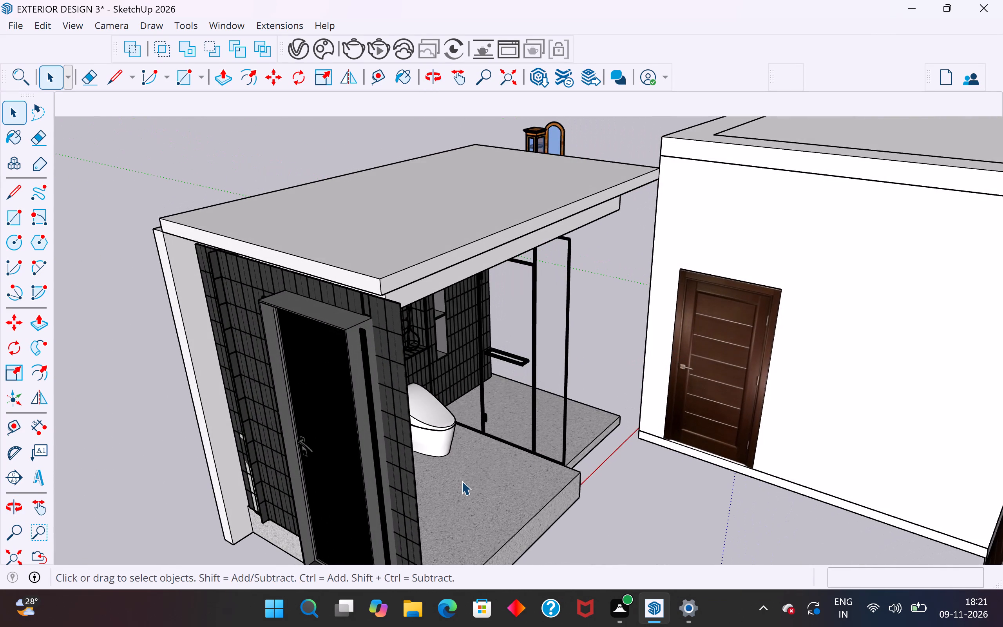
{"action": "key", "text": "ctrl+z"}
{"action": "left_click", "coordinate": [699, 506]}
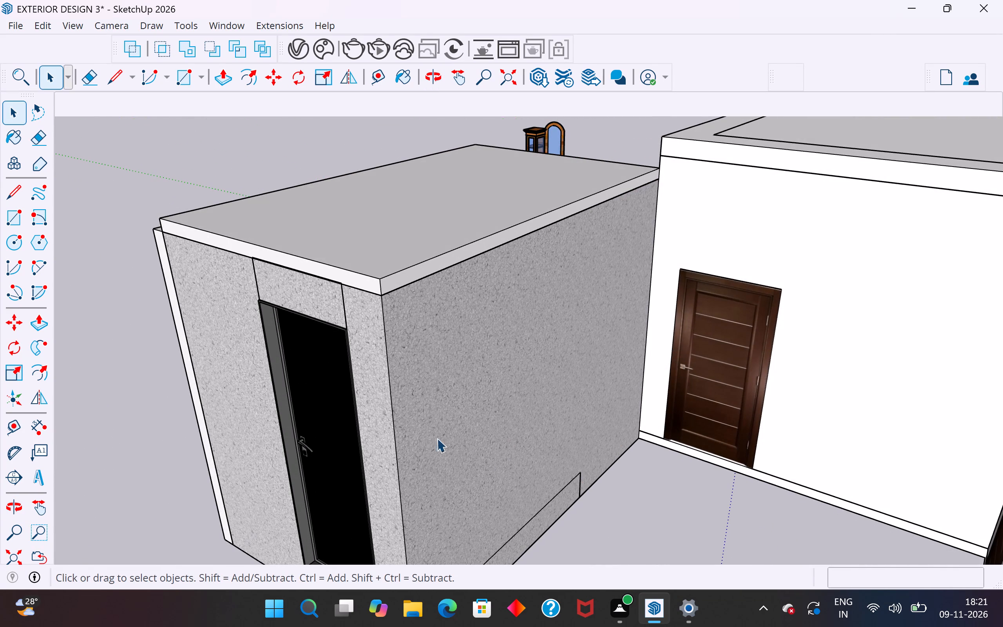
Explode the bathroom's textured outer wall shell so its individual faces can be edited.
{"action": "middle_click_drag", "start_coordinate": [460, 440], "coordinate": [1002, 380]}
{"action": "middle_click_drag", "start_coordinate": [487, 374], "coordinate": [807, 429]}
{"action": "scroll", "coordinate": [834, 245], "scroll_direction": "down", "scroll_amount": 9}
{"action": "scroll", "coordinate": [752, 282], "scroll_direction": "up", "scroll_amount": 3}
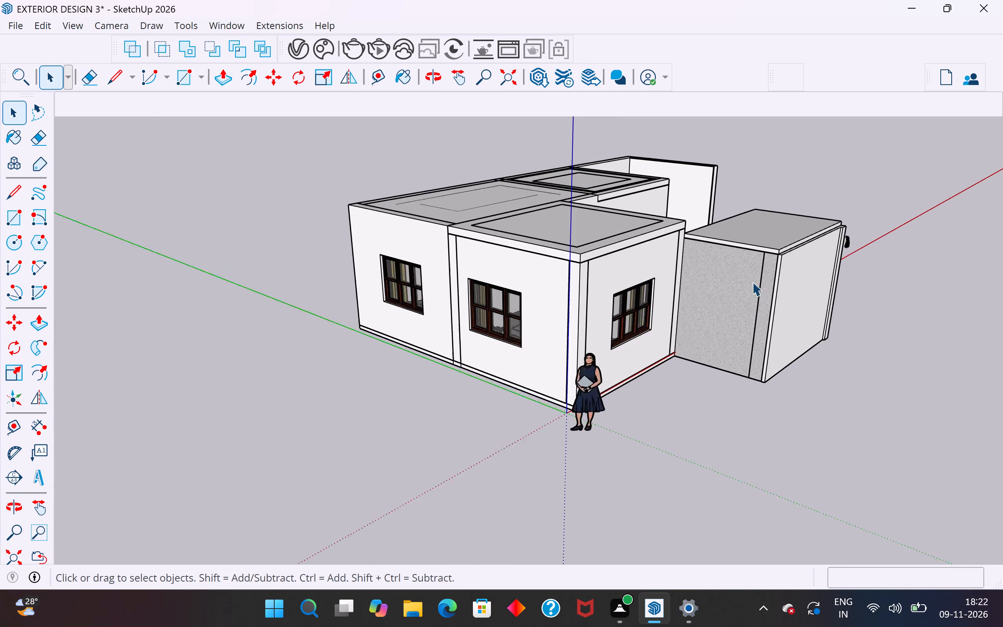
{"action": "scroll", "coordinate": [752, 282], "scroll_direction": "up", "scroll_amount": 1}
{"action": "left_click", "coordinate": [740, 285]}
{"action": "scroll", "coordinate": [740, 285], "scroll_direction": "up", "scroll_amount": 8}
{"action": "right_click", "coordinate": [753, 290]}
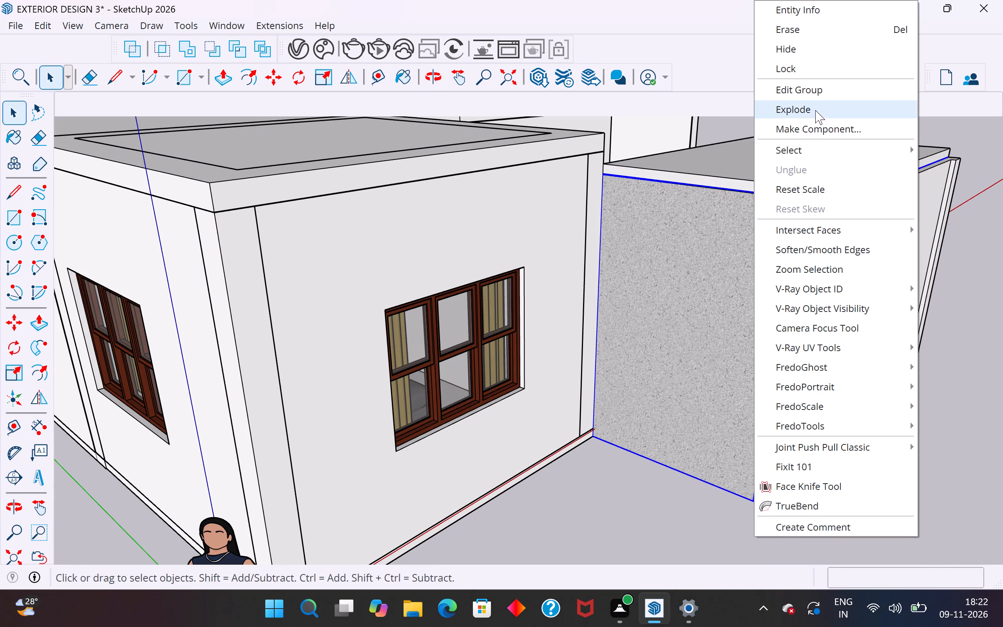
{"action": "left_click", "coordinate": [818, 111]}
{"action": "left_click", "coordinate": [928, 483]}
{"action": "left_click", "coordinate": [686, 369]}
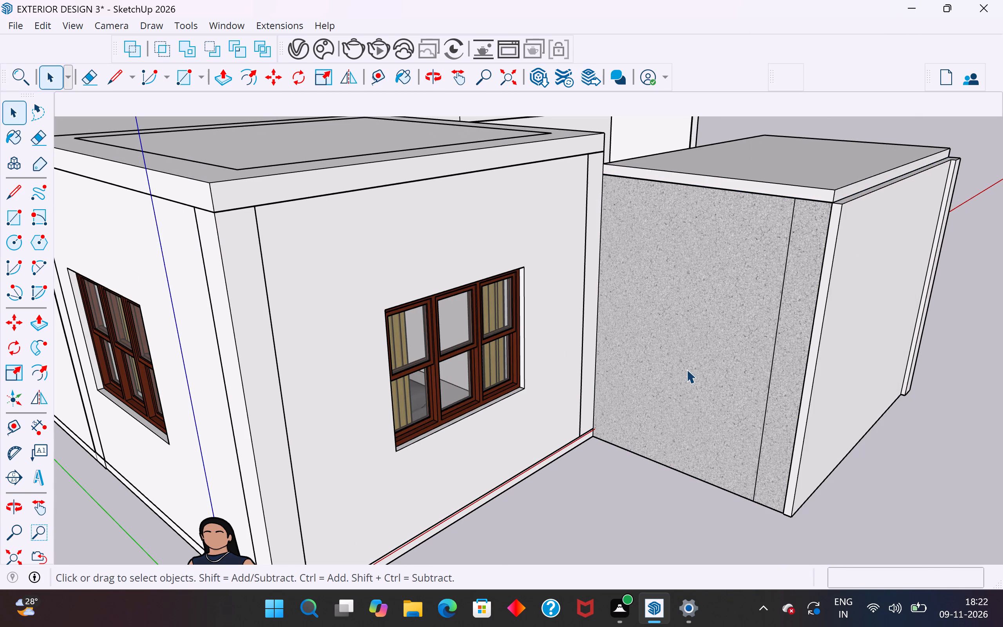
Draw a horizontal rectangle about 3' 6" by 1' 3" high on the upper part of the bathroom's textured wall beside the front room.
{"action": "middle_click_drag", "start_coordinate": [719, 385], "coordinate": [764, 350]}
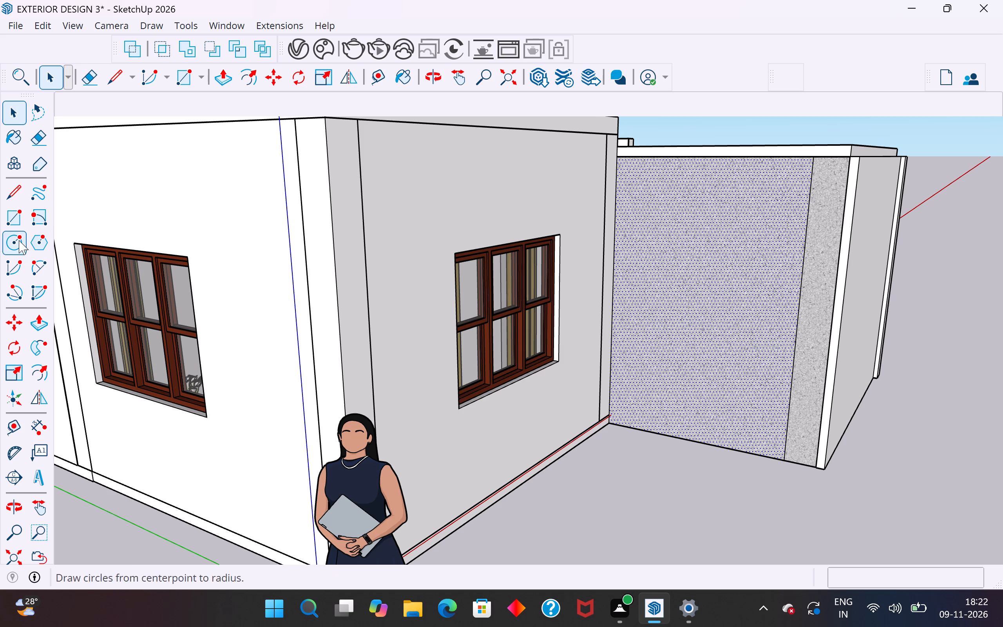
{"action": "triple_click", "coordinate": [719, 250]}
{"action": "left_click", "coordinate": [719, 250]}
{"action": "double_click", "coordinate": [780, 220]}
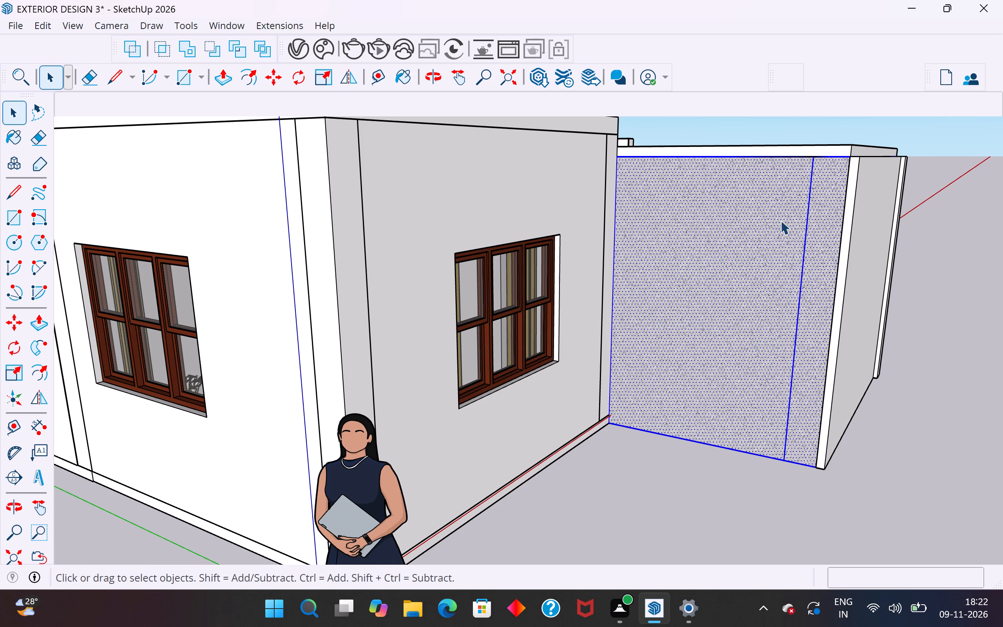
{"action": "left_click", "coordinate": [782, 217]}
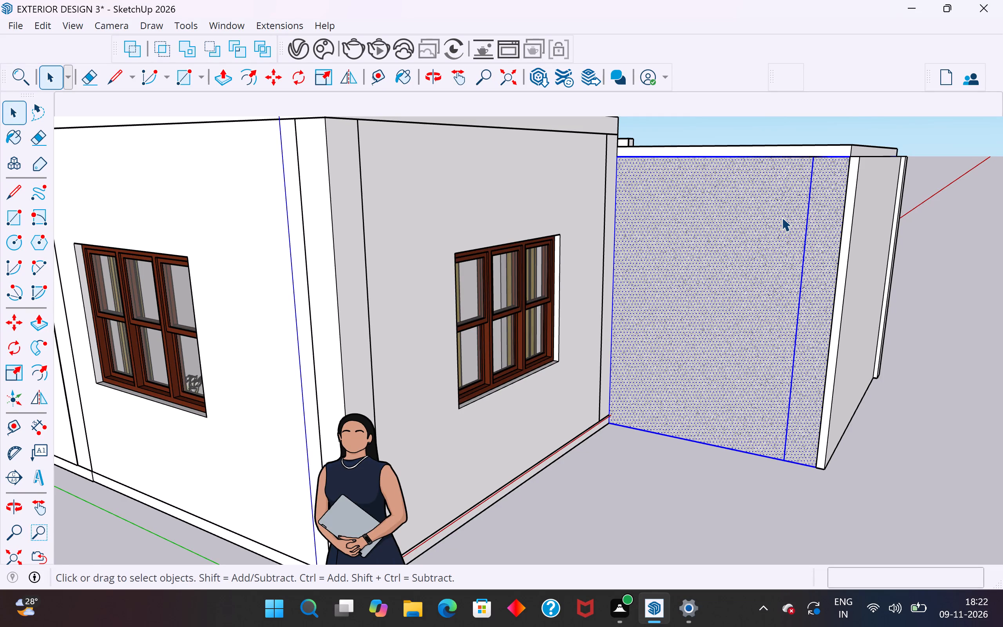
{"action": "scroll", "coordinate": [789, 219], "scroll_direction": "up", "scroll_amount": 3}
{"action": "scroll", "coordinate": [406, 281], "scroll_direction": "down", "scroll_amount": 8}
{"action": "middle_click_drag", "start_coordinate": [433, 301], "coordinate": [523, 323]}
{"action": "scroll", "coordinate": [630, 241], "scroll_direction": "up", "scroll_amount": 5}
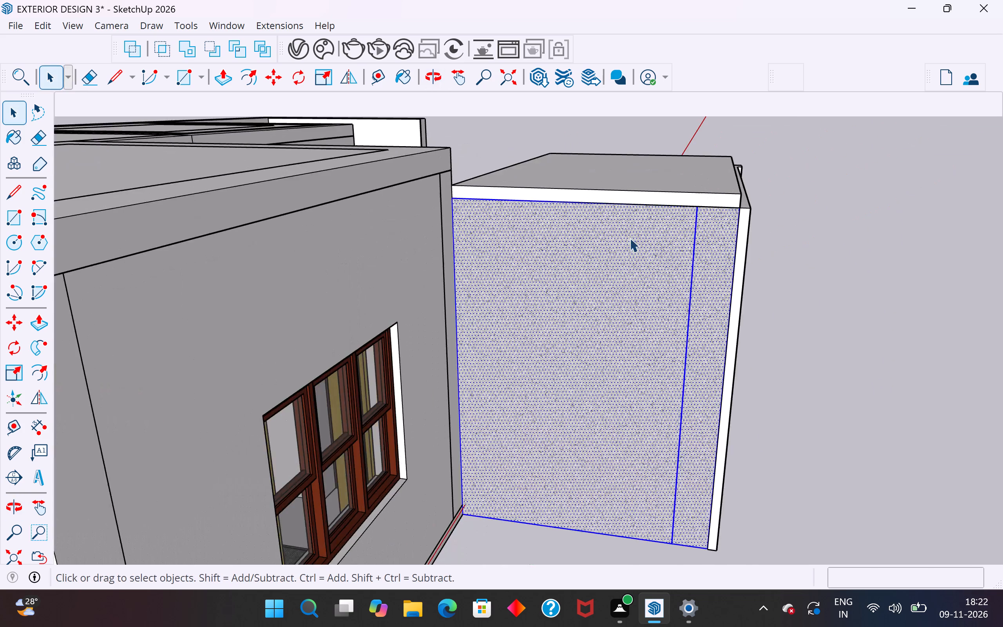
{"action": "scroll", "coordinate": [630, 238], "scroll_direction": "up", "scroll_amount": 4}
{"action": "triple_click", "coordinate": [622, 271]}
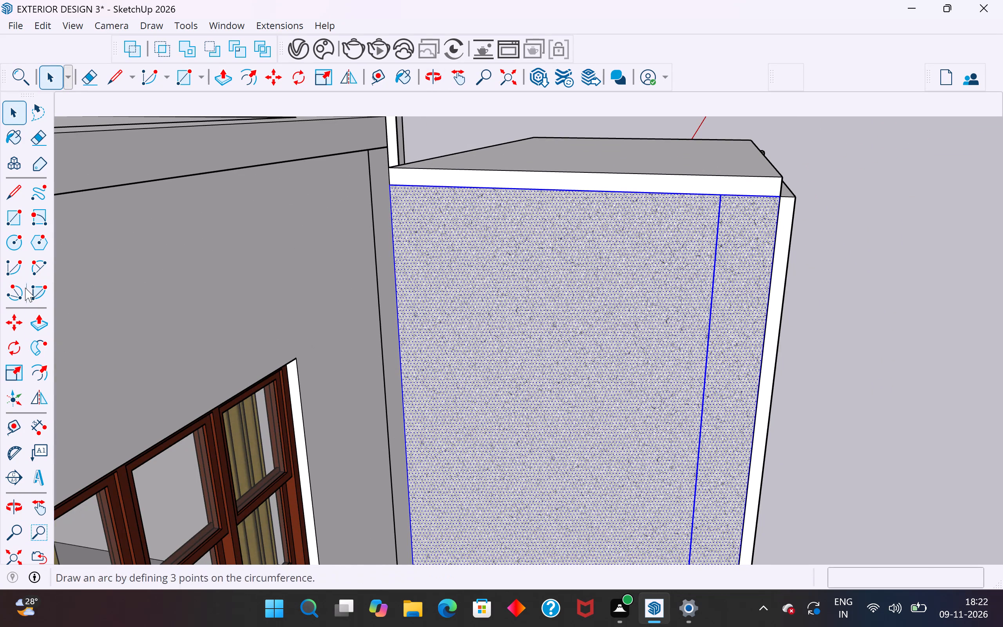
{"action": "left_click", "coordinate": [16, 211]}
{"action": "left_click", "coordinate": [485, 288]}
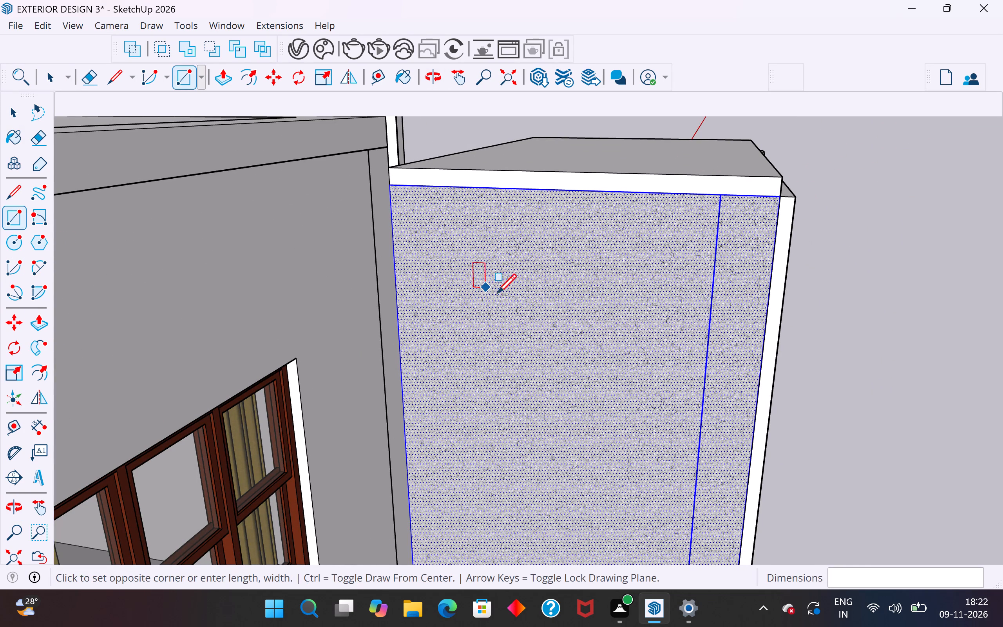
{"action": "left_click", "coordinate": [661, 361]}
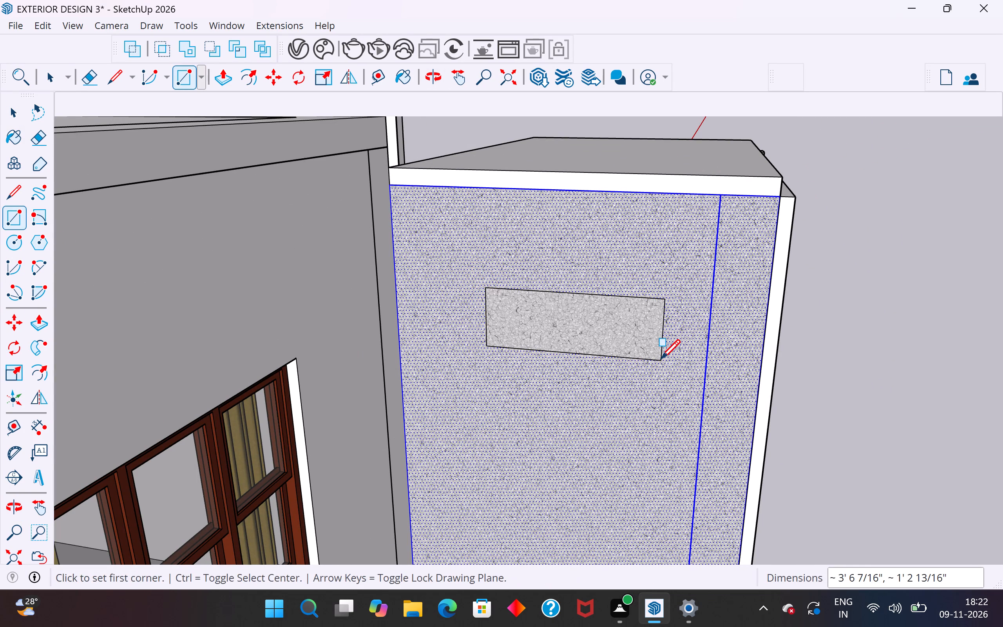
{"action": "left_click", "coordinate": [16, 118]}
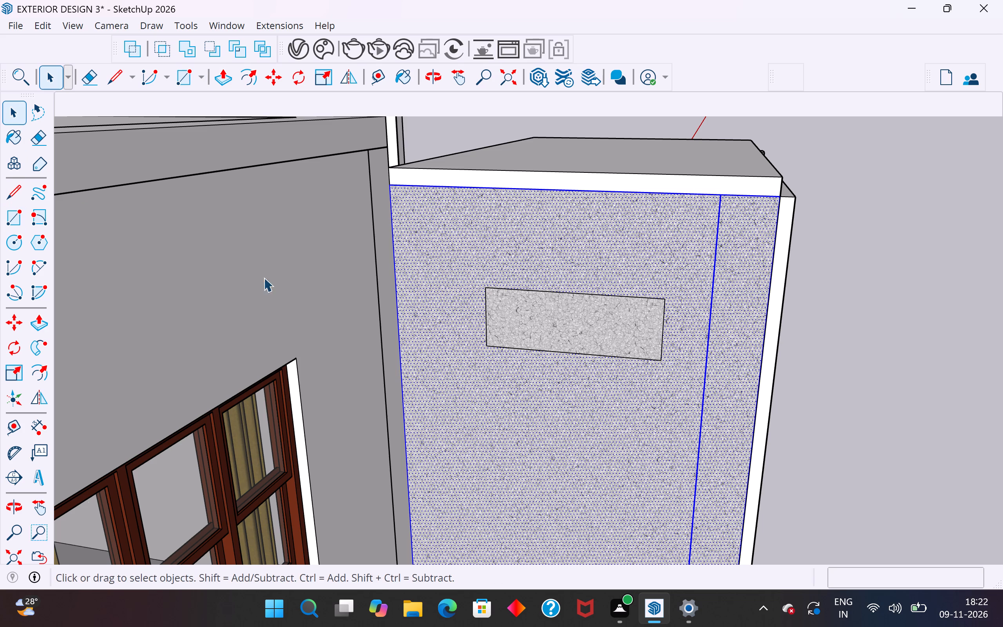
Push the rectangle about 4 3/4" through the textured wall with Push/Pull to cut a window opening.
{"action": "left_click", "coordinate": [591, 326]}
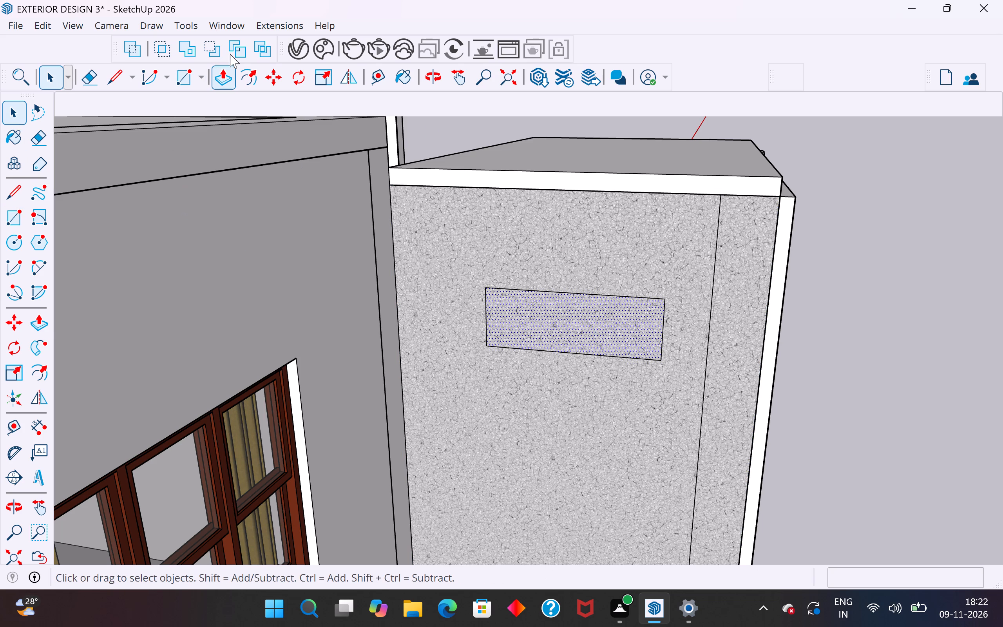
{"action": "left_click", "coordinate": [226, 77]}
{"action": "left_click", "coordinate": [593, 315]}
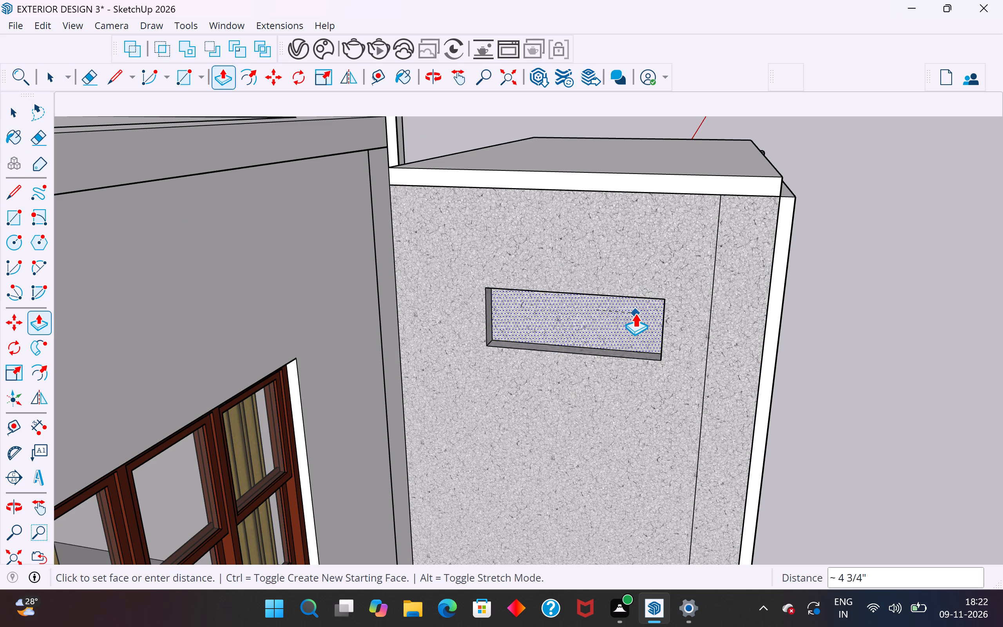
{"action": "scroll", "coordinate": [635, 313], "scroll_direction": "up", "scroll_amount": 11}
{"action": "middle_click_drag", "start_coordinate": [322, 265], "coordinate": [355, 153]}
{"action": "scroll", "coordinate": [322, 171], "scroll_direction": "up", "scroll_amount": 2}
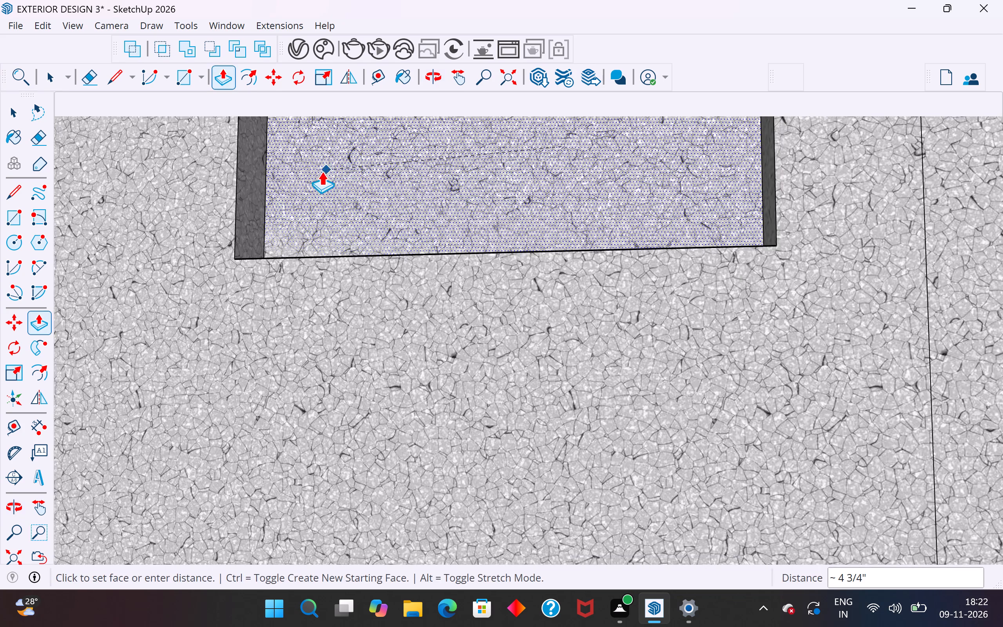
{"action": "scroll", "coordinate": [322, 171], "scroll_direction": "up", "scroll_amount": 4}
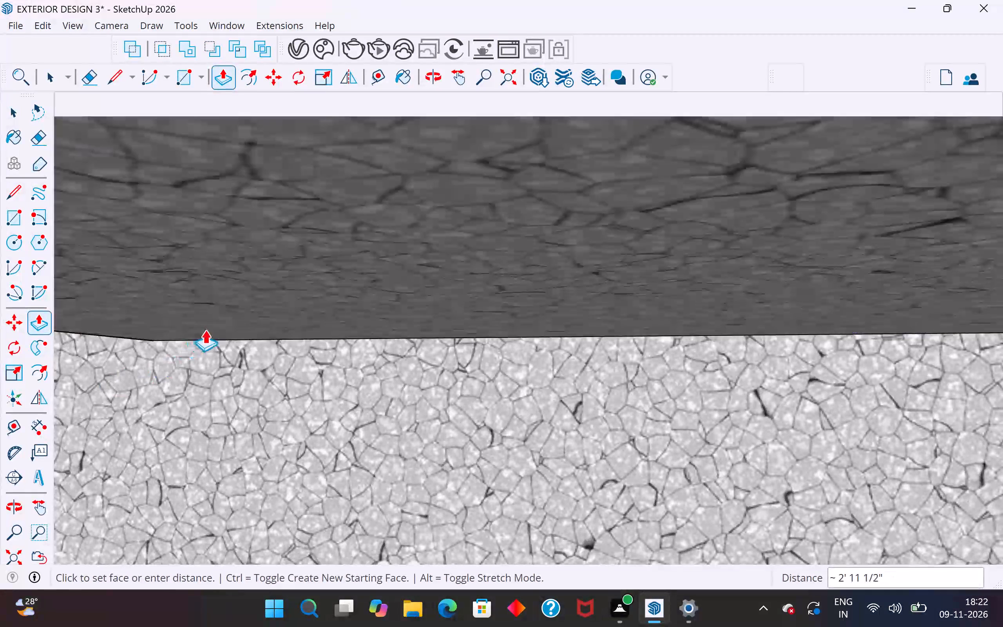
{"action": "left_click", "coordinate": [208, 339]}
{"action": "scroll", "coordinate": [449, 297], "scroll_direction": "down", "scroll_amount": 12}
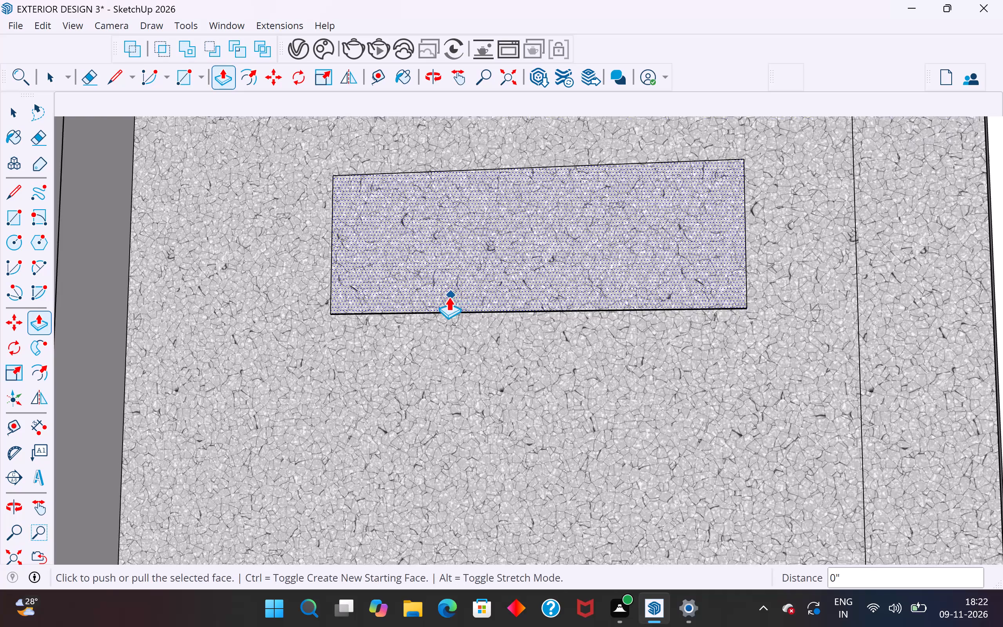
{"action": "middle_click_drag", "start_coordinate": [601, 273], "coordinate": [505, 343]}
{"action": "left_click", "coordinate": [505, 343]}
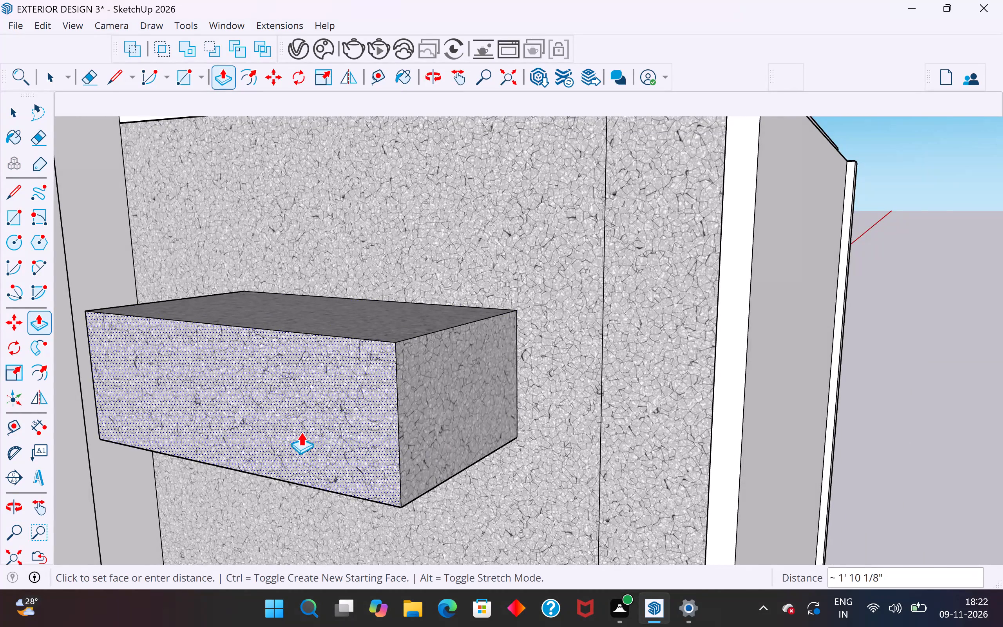
{"action": "scroll", "coordinate": [378, 380], "scroll_direction": "up", "scroll_amount": 5}
{"action": "left_click", "coordinate": [533, 328]}
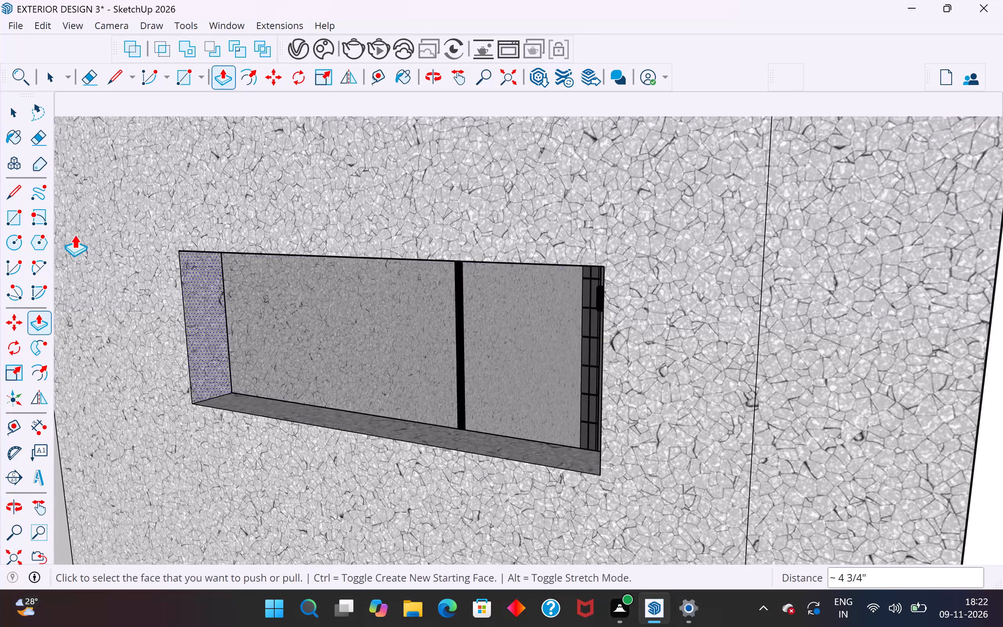
{"action": "left_click", "coordinate": [17, 107]}
Examine the bathroom's new window opening from inside and outside, and its position relative to the front room's window.
{"action": "scroll", "coordinate": [428, 323], "scroll_direction": "up", "scroll_amount": 5}
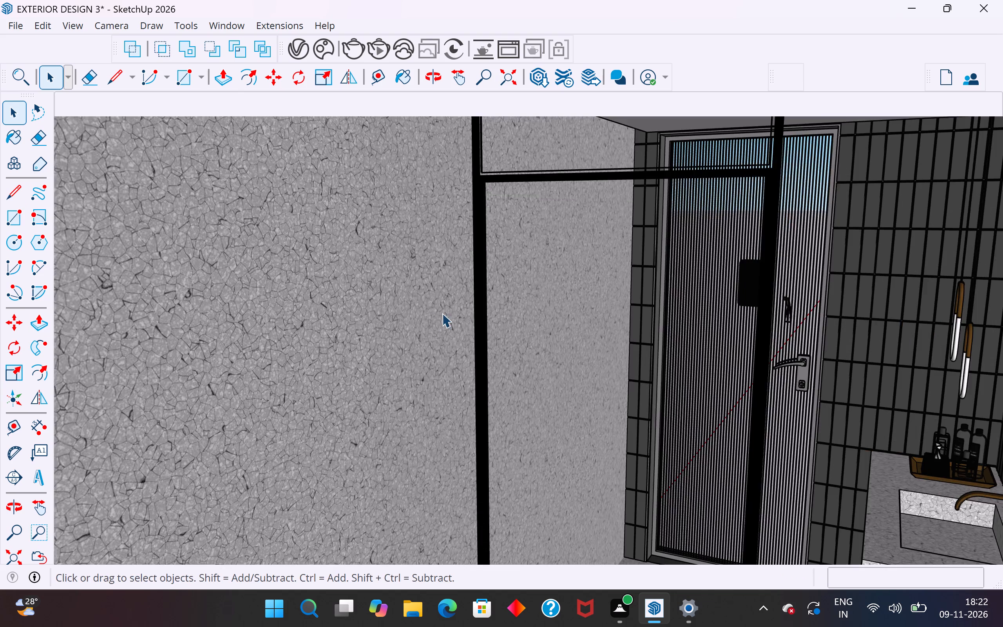
{"action": "middle_click_drag", "start_coordinate": [476, 321], "coordinate": [563, 323]}
{"action": "scroll", "coordinate": [467, 272], "scroll_direction": "down", "scroll_amount": 11}
{"action": "middle_click_drag", "start_coordinate": [725, 321], "coordinate": [634, 291]}
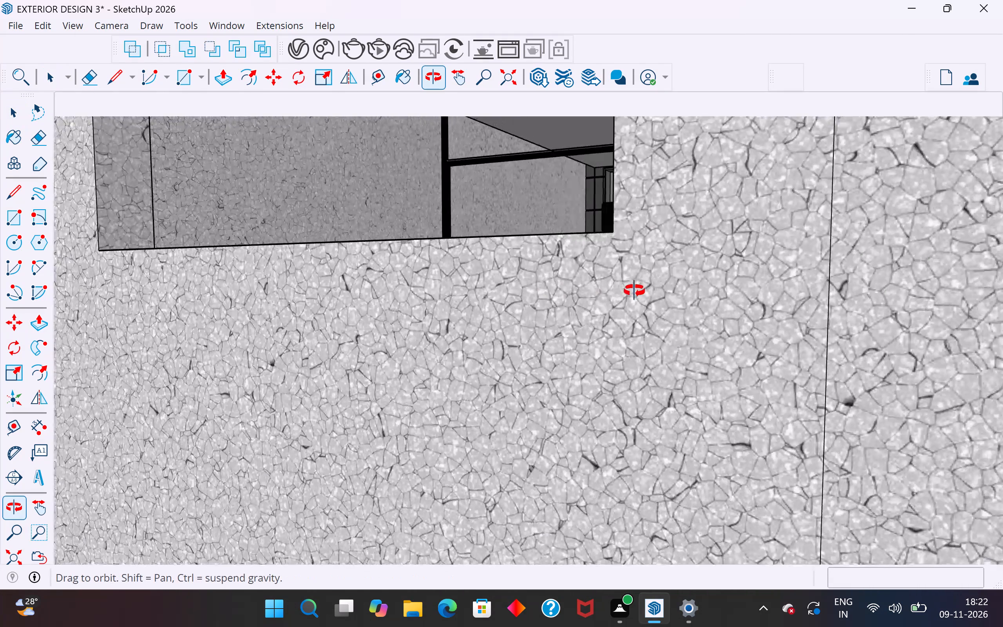
{"action": "middle_click_drag", "start_coordinate": [634, 291], "coordinate": [629, 324]}
{"action": "scroll", "coordinate": [592, 281], "scroll_direction": "down", "scroll_amount": 18}
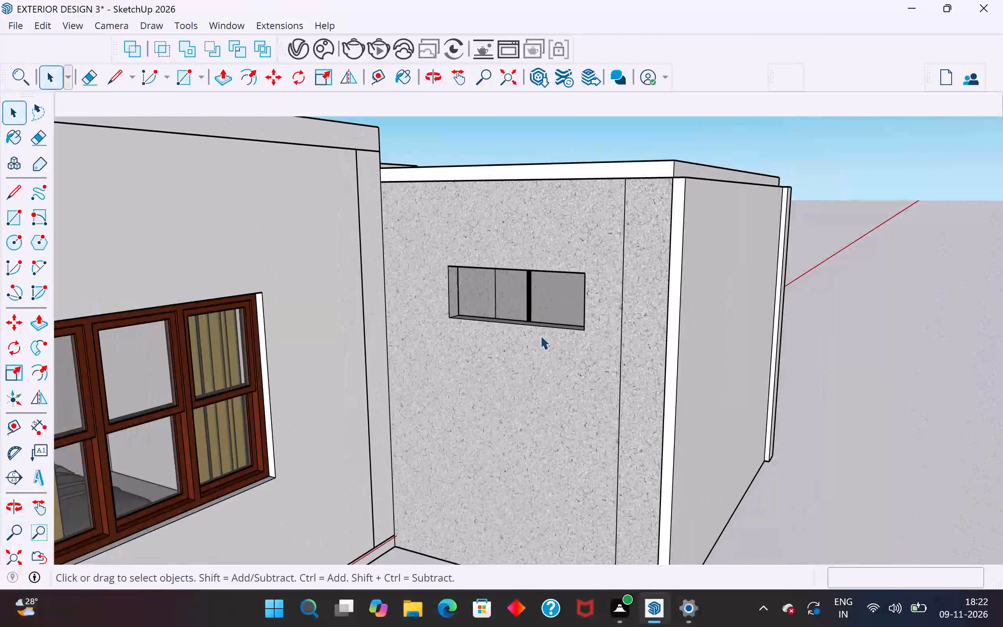
{"action": "middle_click_drag", "start_coordinate": [544, 337], "coordinate": [581, 357]}
{"action": "scroll", "coordinate": [656, 241], "scroll_direction": "down", "scroll_amount": 5}
{"action": "middle_click_drag", "start_coordinate": [666, 264], "coordinate": [595, 284]}
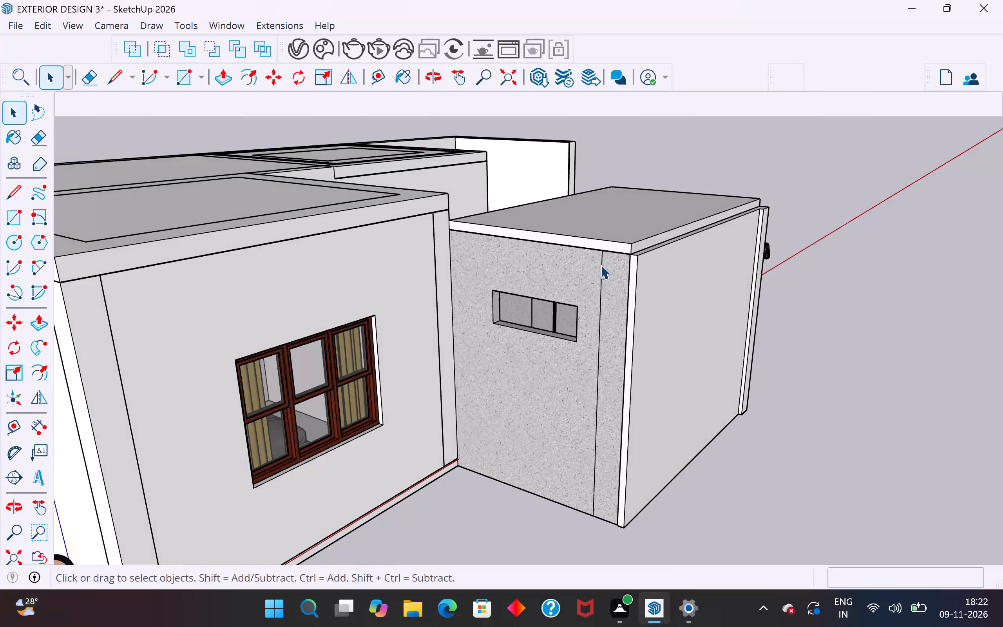
{"action": "scroll", "coordinate": [601, 265], "scroll_direction": "down", "scroll_amount": 4}
{"action": "middle_click_drag", "start_coordinate": [595, 297], "coordinate": [636, 300]}
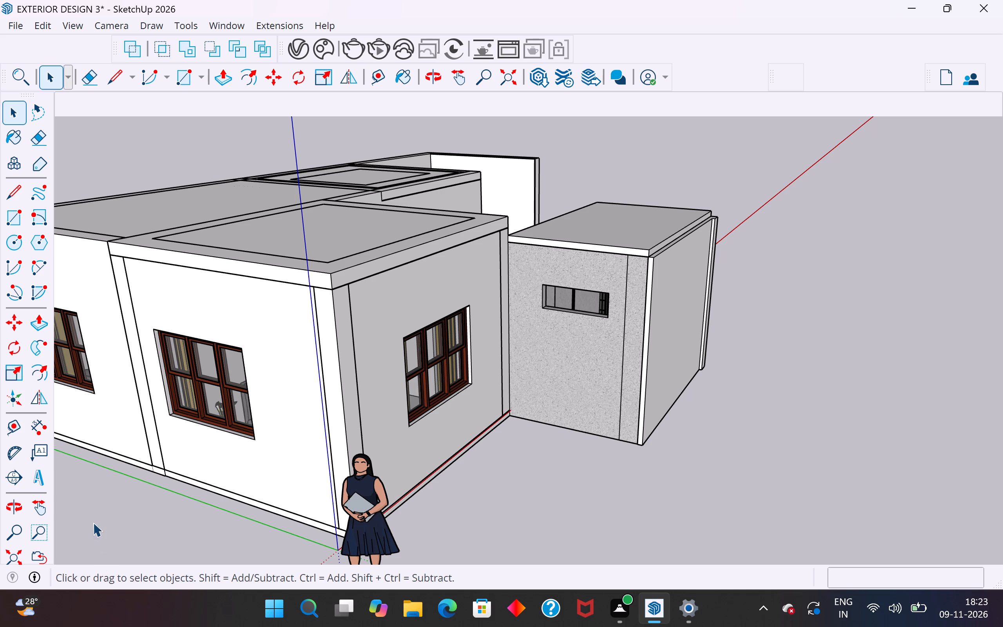
{"action": "middle_click_drag", "start_coordinate": [487, 433], "coordinate": [538, 401]}
{"action": "scroll", "coordinate": [632, 286], "scroll_direction": "up", "scroll_amount": 5}
{"action": "middle_click_drag", "start_coordinate": [645, 292], "coordinate": [674, 312]}
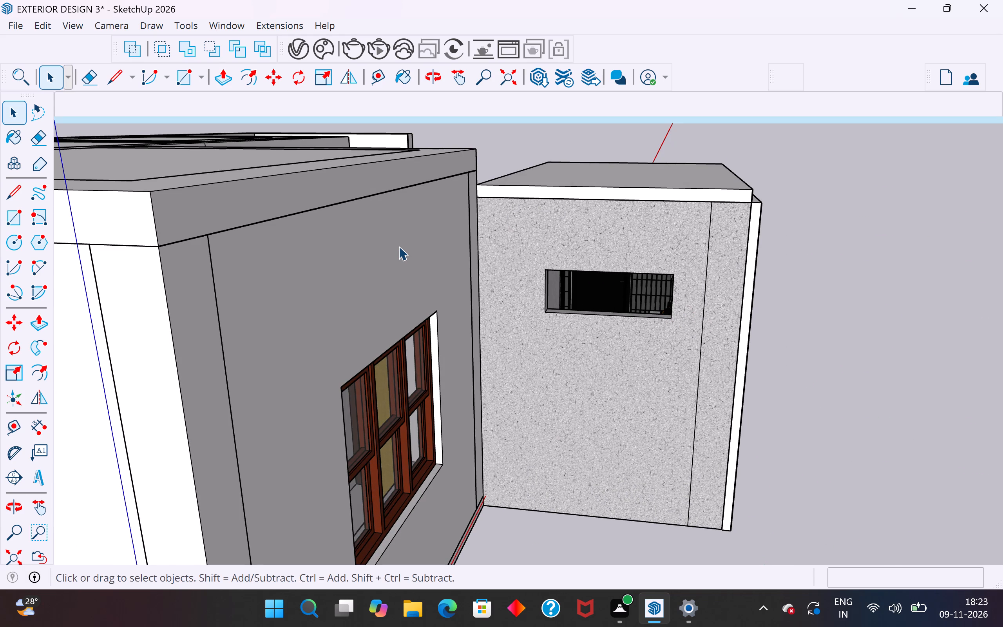
{"action": "left_click", "coordinate": [398, 246]}
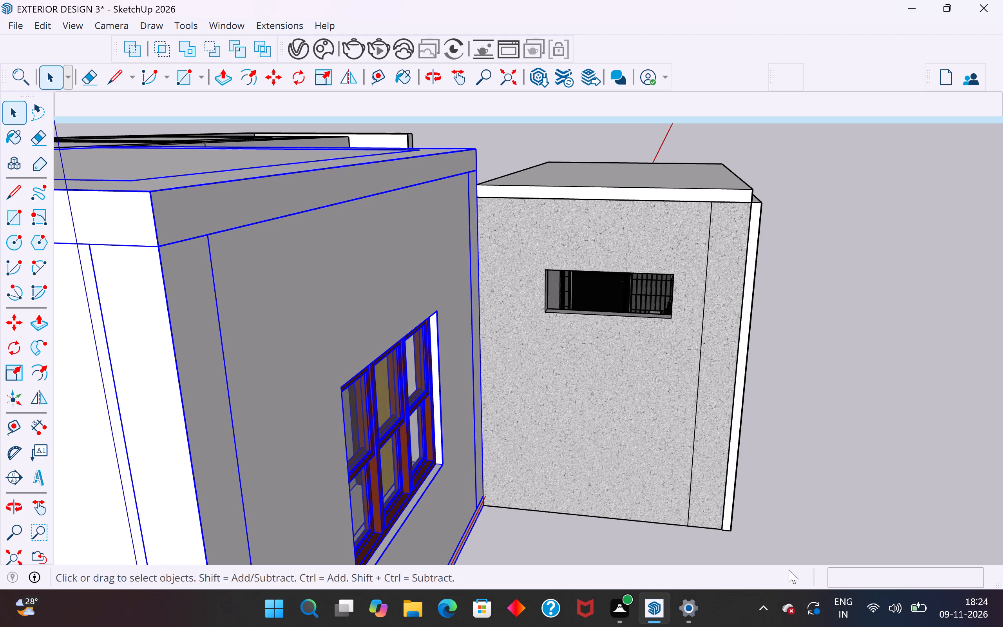
{"action": "scroll", "coordinate": [737, 542], "scroll_direction": "down", "scroll_amount": 4}
{"action": "middle_click_drag", "start_coordinate": [594, 403], "coordinate": [579, 337]}
{"action": "scroll", "coordinate": [604, 318], "scroll_direction": "up", "scroll_amount": 3}
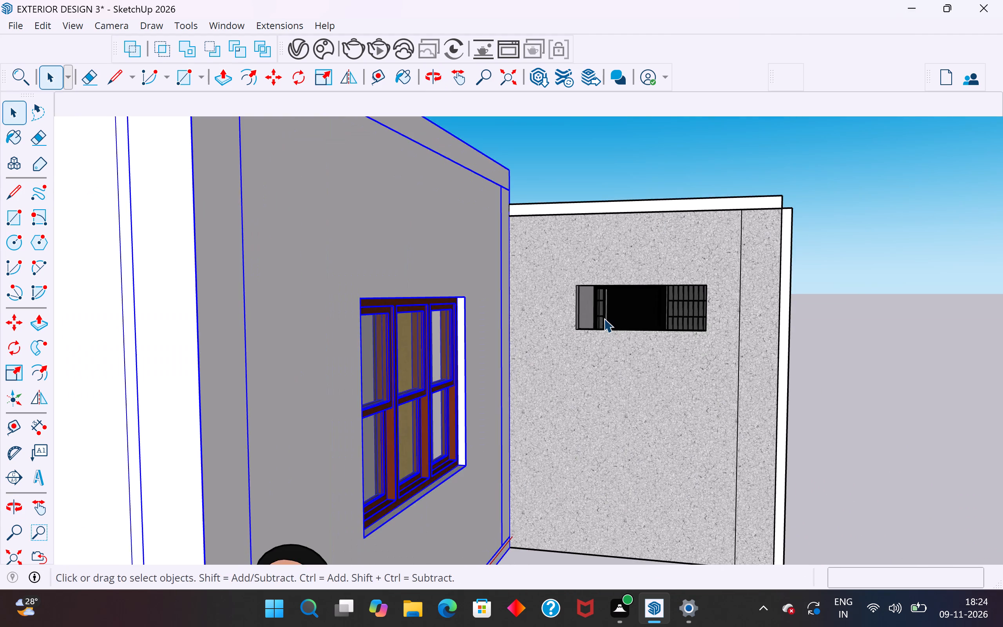
{"action": "middle_click_drag", "start_coordinate": [632, 331], "coordinate": [563, 381]}
{"action": "scroll", "coordinate": [563, 381], "scroll_direction": "up", "scroll_amount": 1}
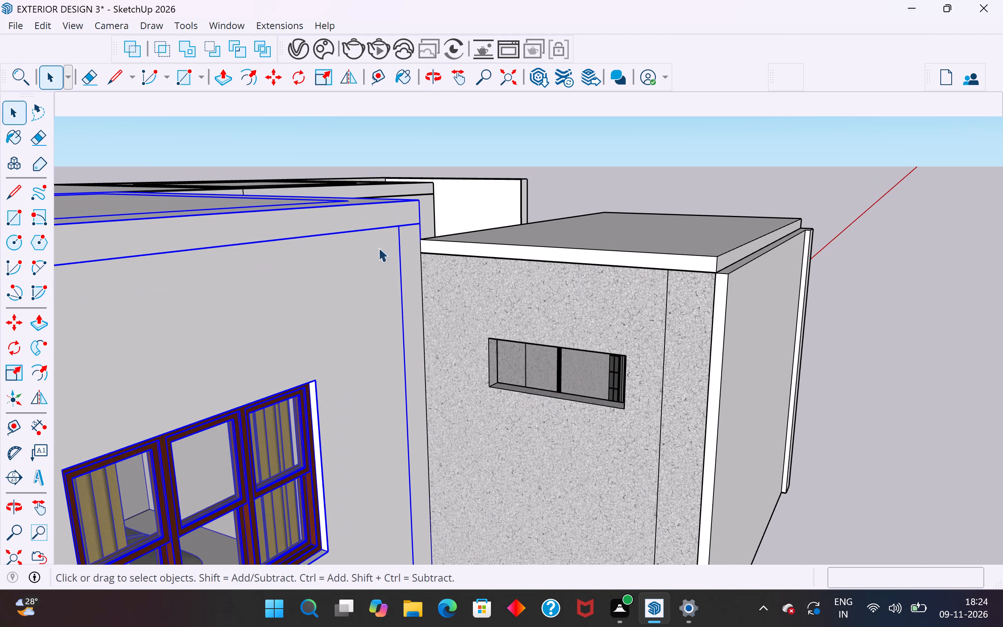
Search 3D Warehouse for "bathroom window" in place of the bathroom set search.
{"action": "left_click", "coordinate": [226, 25]}
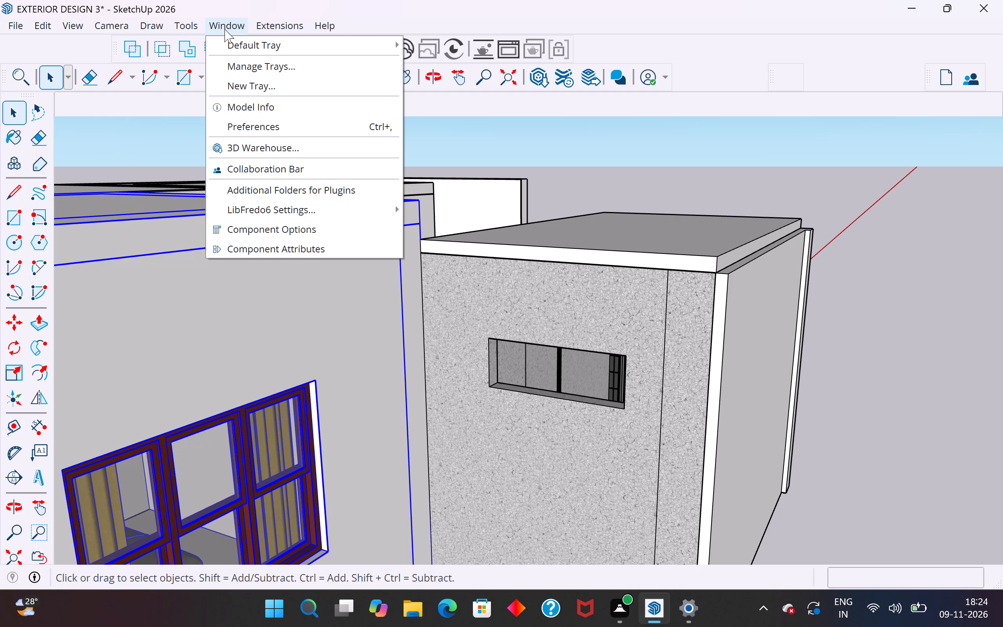
{"action": "left_click", "coordinate": [271, 147]}
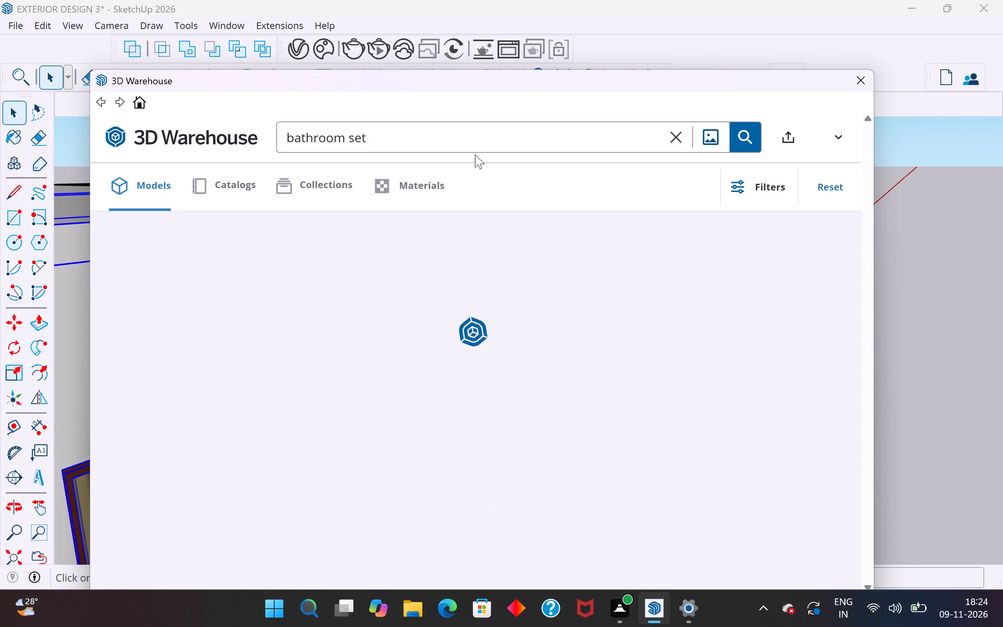
{"action": "left_click", "coordinate": [682, 140]}
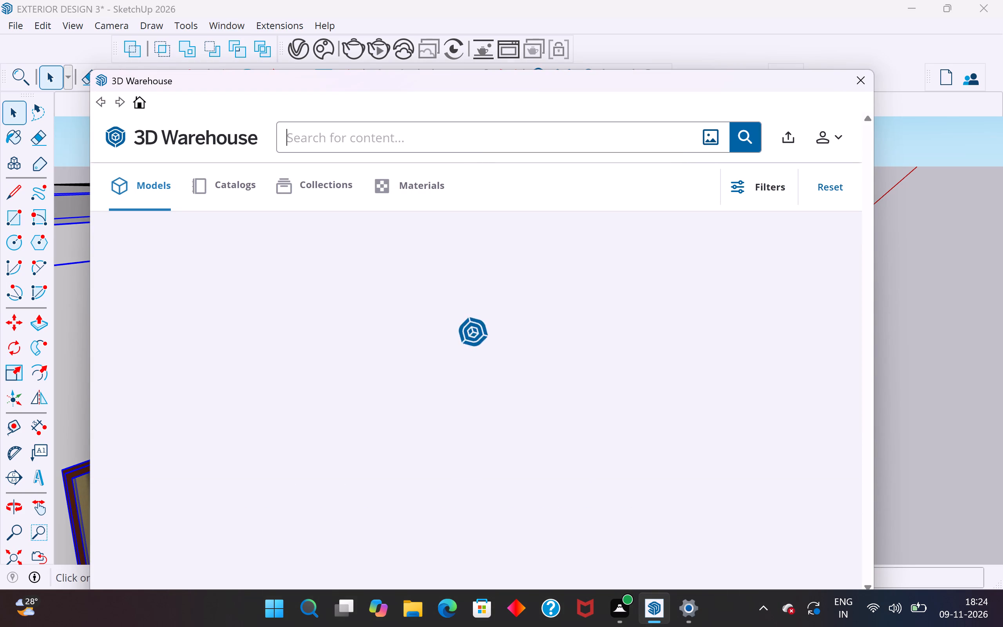
{"action": "left_click", "coordinate": [579, 141]}
{"action": "left_click", "coordinate": [448, 130]}
{"action": "left_click", "coordinate": [542, 127]}
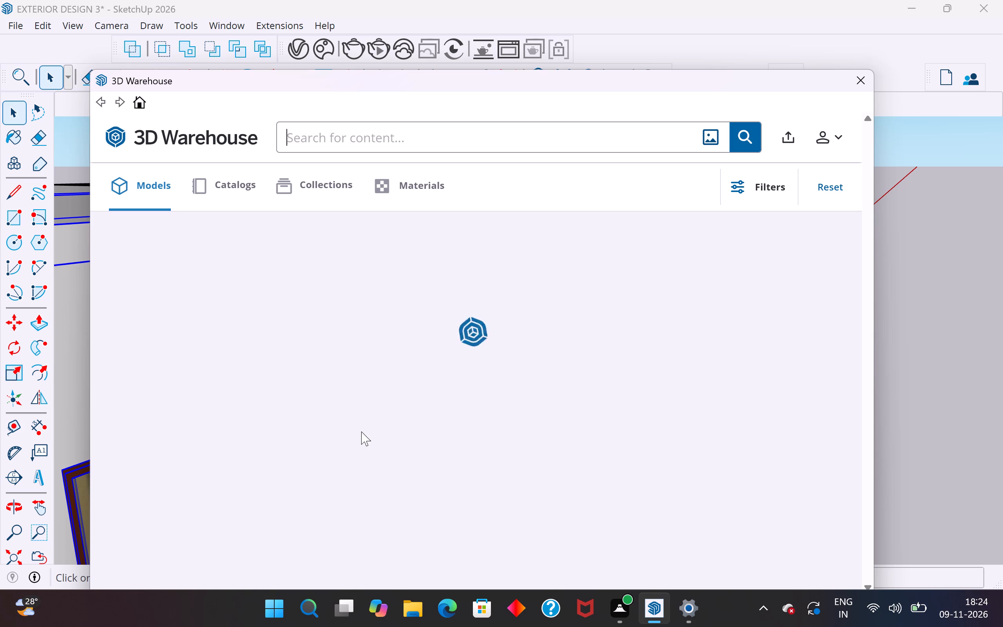
{"action": "scroll", "coordinate": [498, 363], "scroll_direction": "down", "scroll_amount": 1}
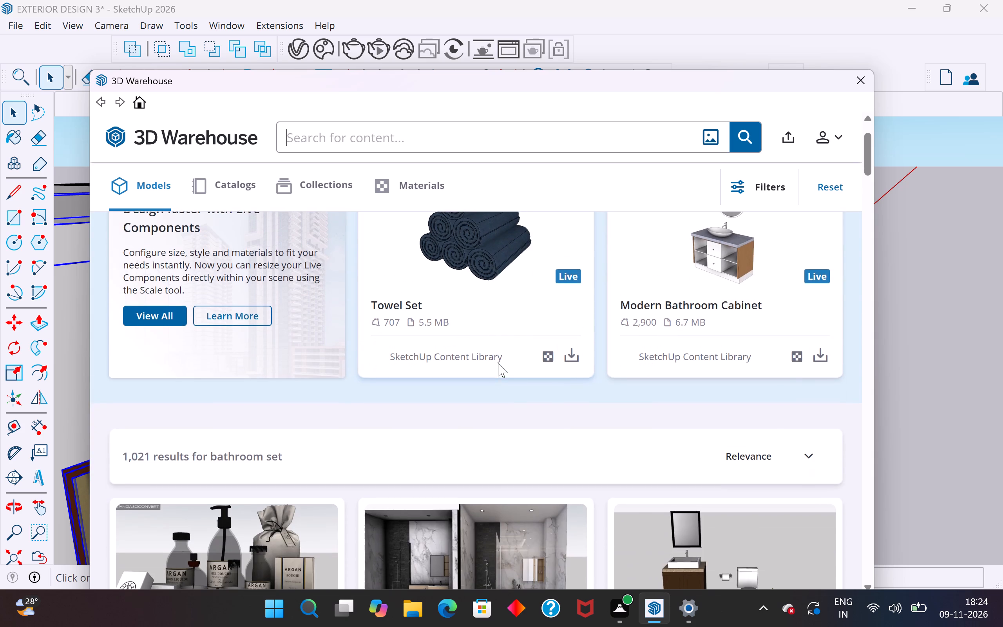
{"action": "scroll", "coordinate": [498, 363], "scroll_direction": "down", "scroll_amount": 1}
{"action": "scroll", "coordinate": [498, 363], "scroll_direction": "up", "scroll_amount": 1}
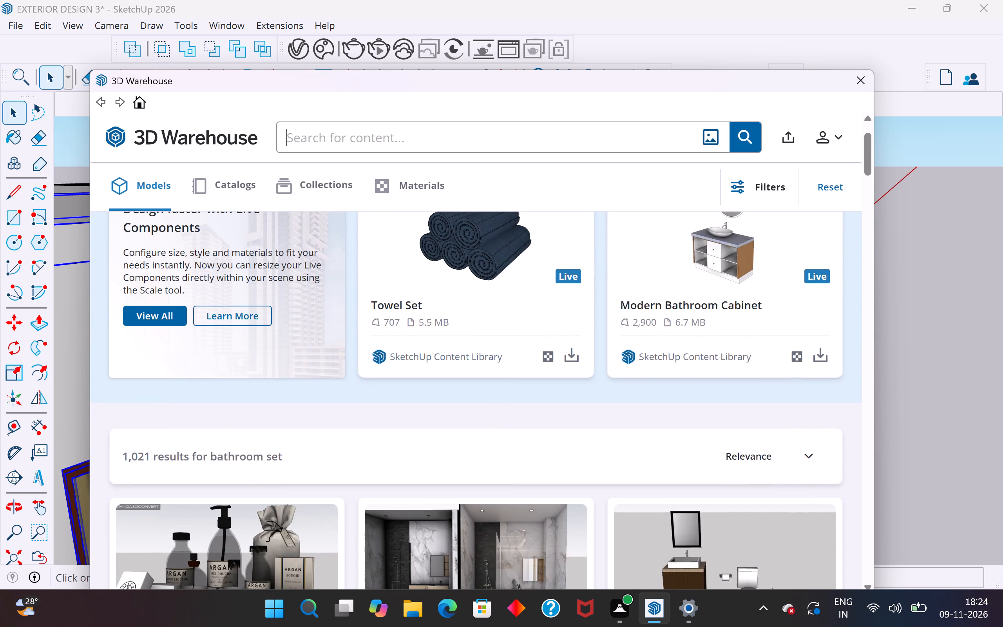
{"action": "left_click", "coordinate": [403, 128]}
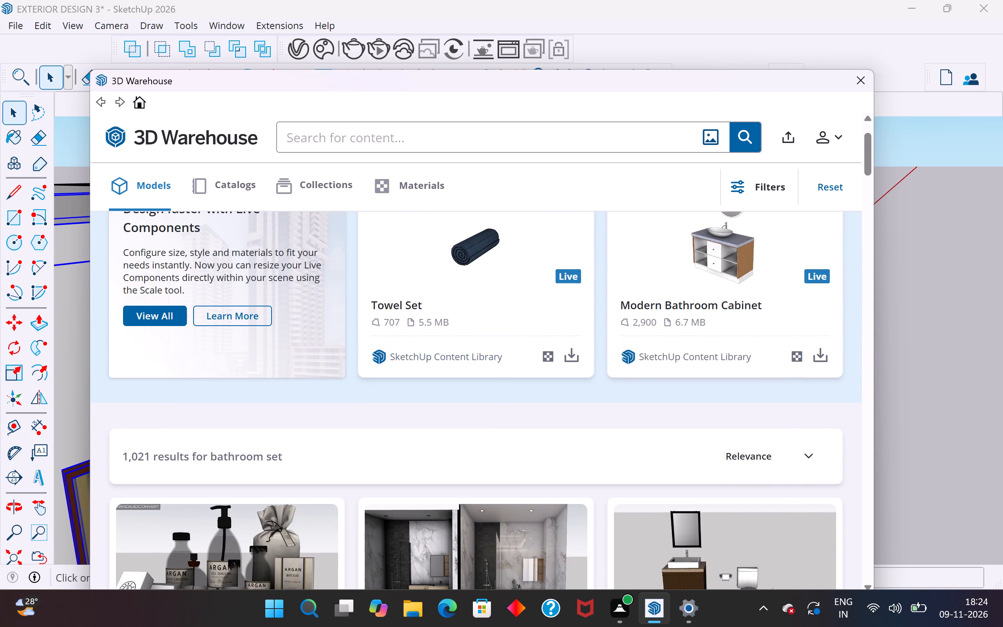
{"action": "type", "text": "bathroom"}
{"action": "key", "text": "space"}
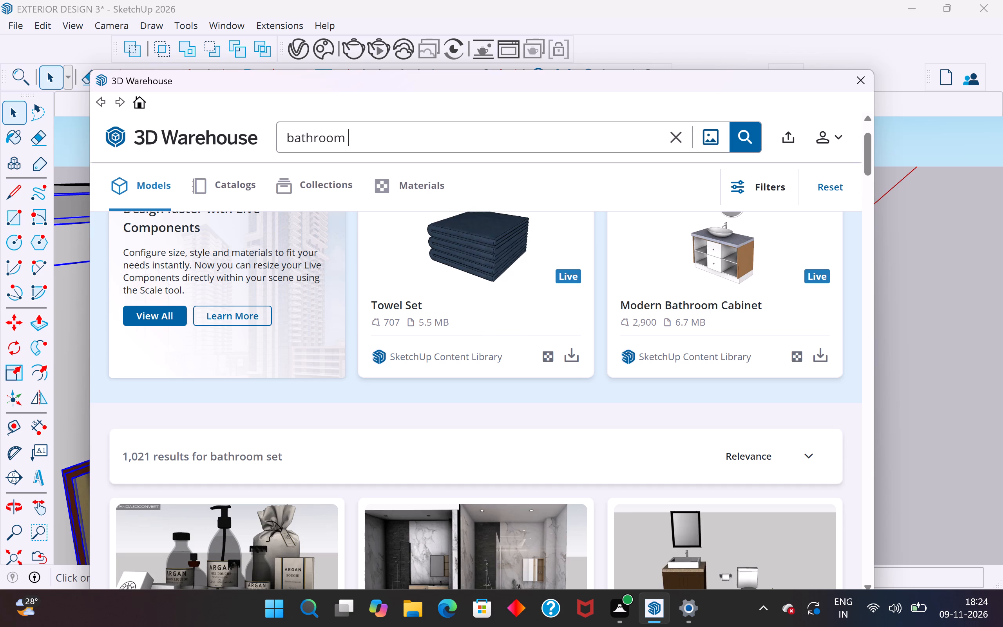
{"action": "type", "text": "wi"}
{"action": "type", "text": "ndoe"}
{"action": "key", "text": "BackSpace"}
{"action": "key", "text": "w"}
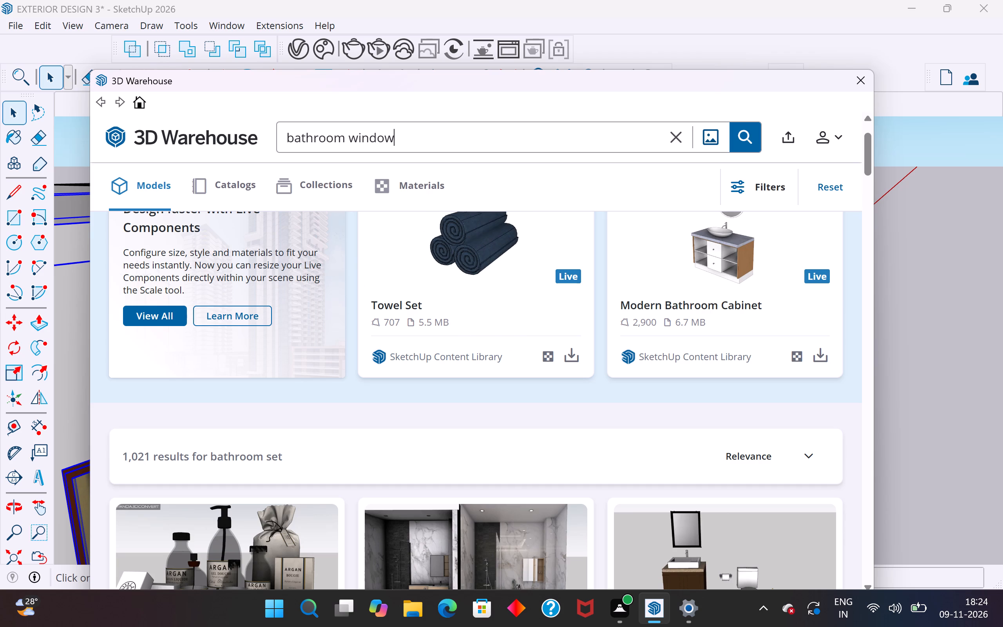
{"action": "left_click", "coordinate": [748, 129]}
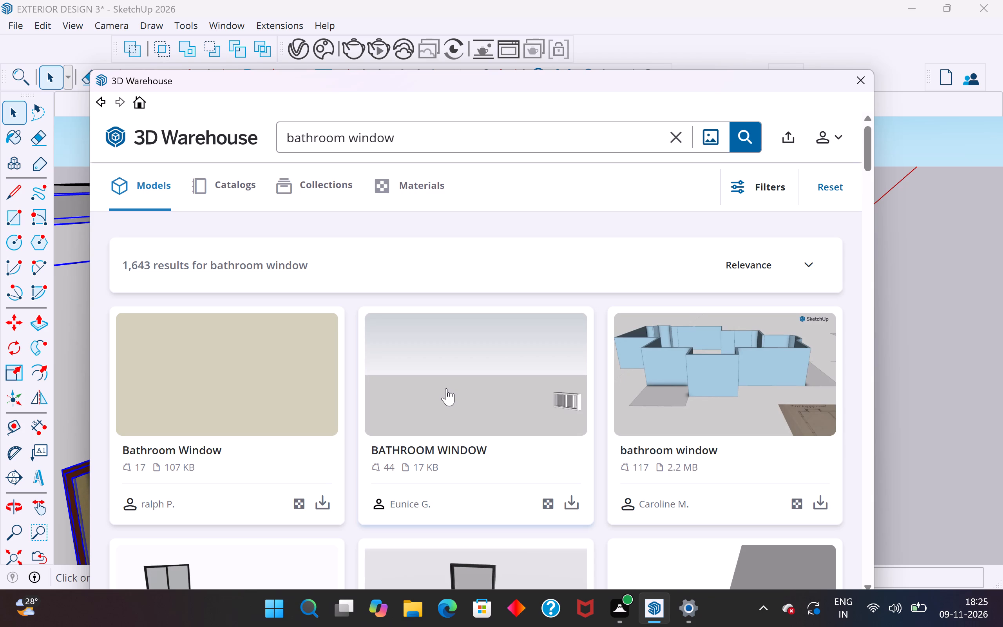
Load the grey tilted-open Bathroom Window by sketchup from the results directly into the model and place it beside the bathroom block.
{"action": "scroll", "coordinate": [445, 394], "scroll_direction": "down", "scroll_amount": 3}
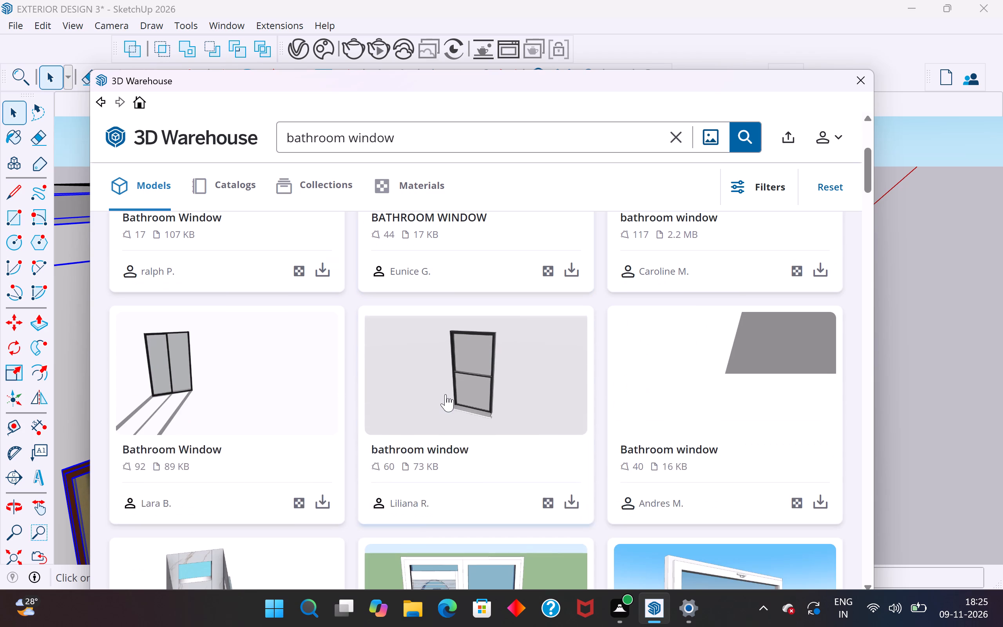
{"action": "scroll", "coordinate": [445, 394], "scroll_direction": "down", "scroll_amount": 6}
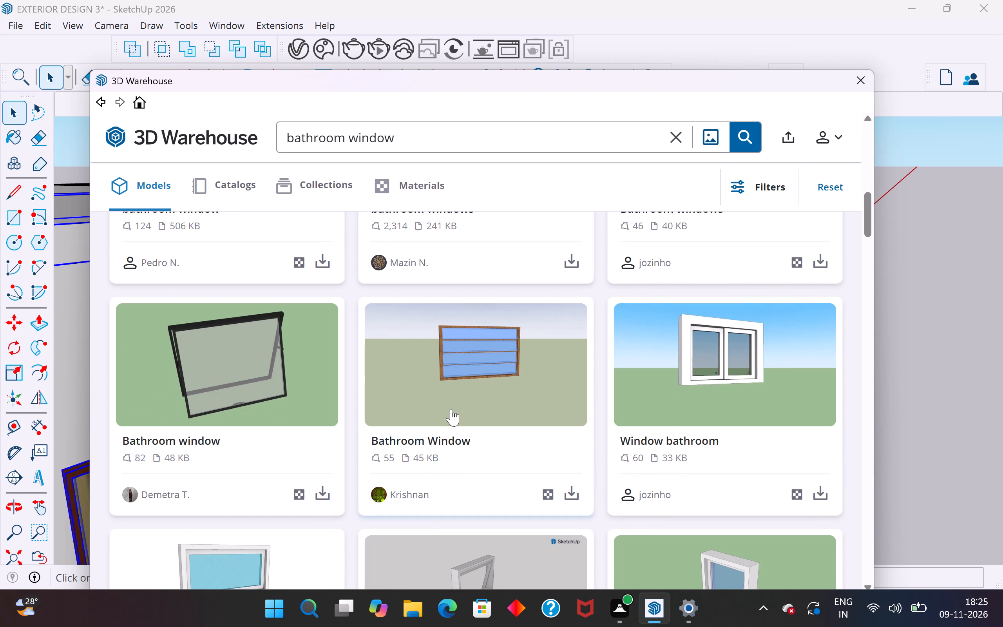
{"action": "scroll", "coordinate": [445, 441], "scroll_direction": "down", "scroll_amount": 3}
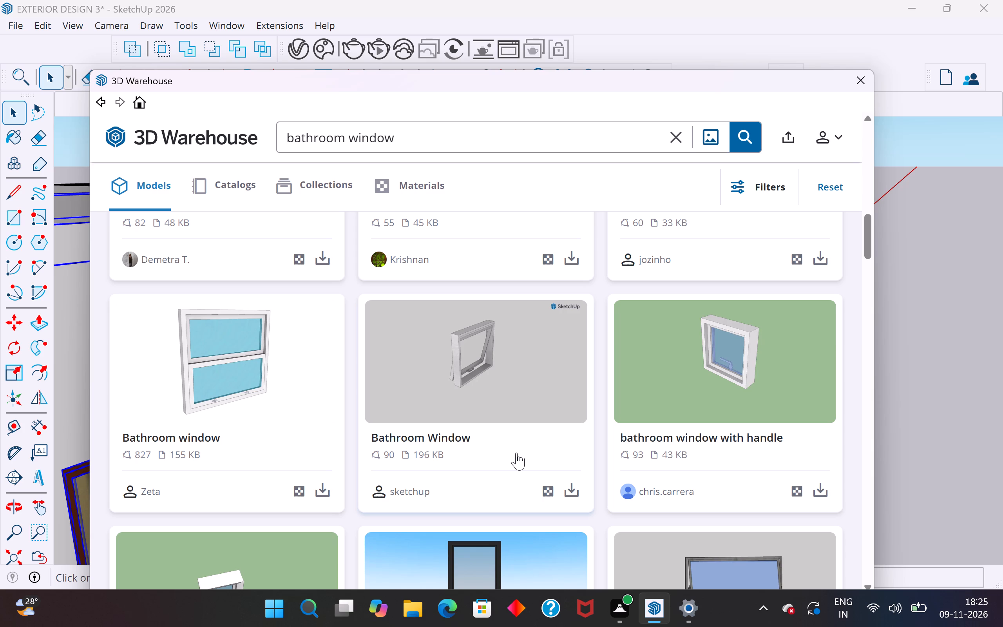
{"action": "scroll", "coordinate": [507, 437], "scroll_direction": "down", "scroll_amount": 4}
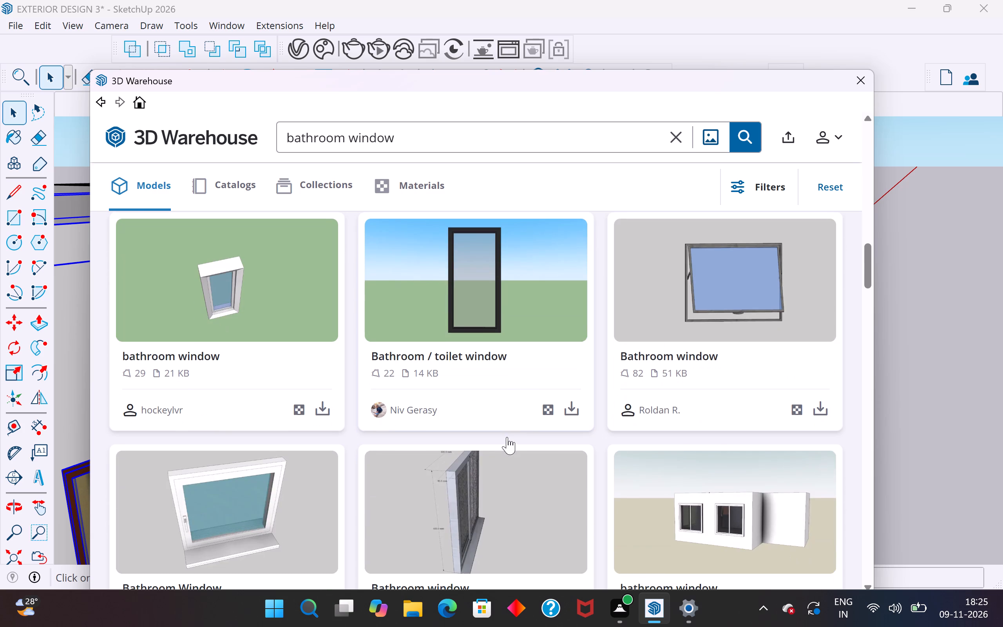
{"action": "scroll", "coordinate": [398, 514], "scroll_direction": "down", "scroll_amount": 2}
{"action": "scroll", "coordinate": [444, 471], "scroll_direction": "down", "scroll_amount": 5}
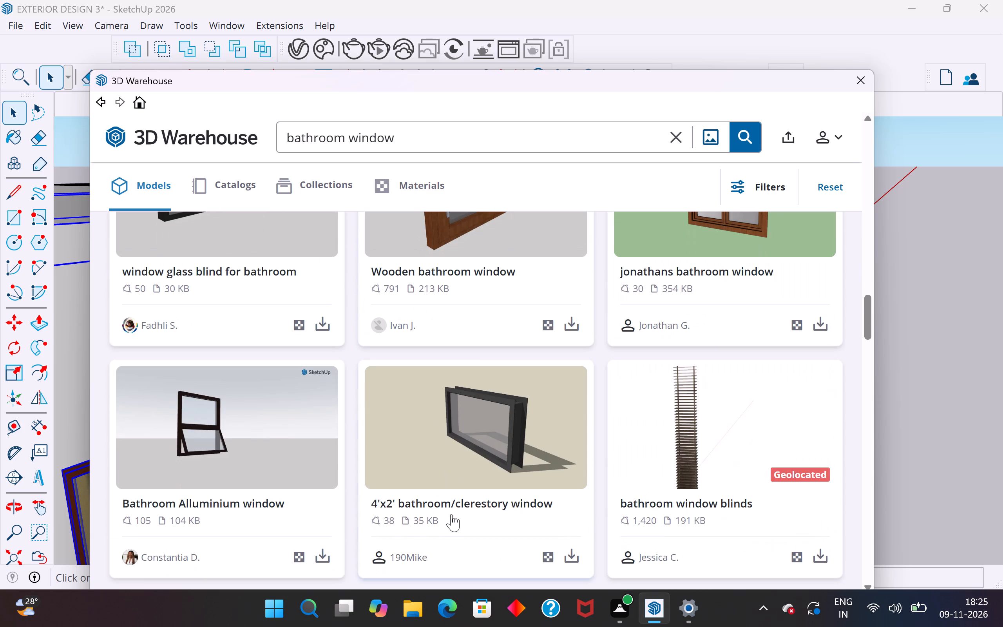
{"action": "scroll", "coordinate": [451, 514], "scroll_direction": "up", "scroll_amount": 9}
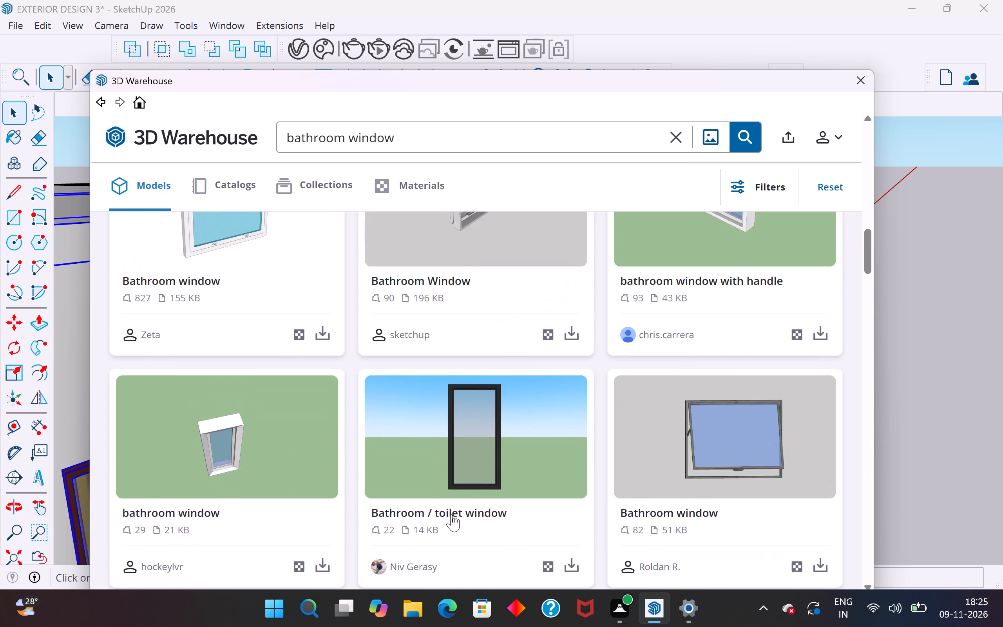
{"action": "scroll", "coordinate": [451, 514], "scroll_direction": "up", "scroll_amount": 5}
{"action": "scroll", "coordinate": [451, 514], "scroll_direction": "down", "scroll_amount": 4}
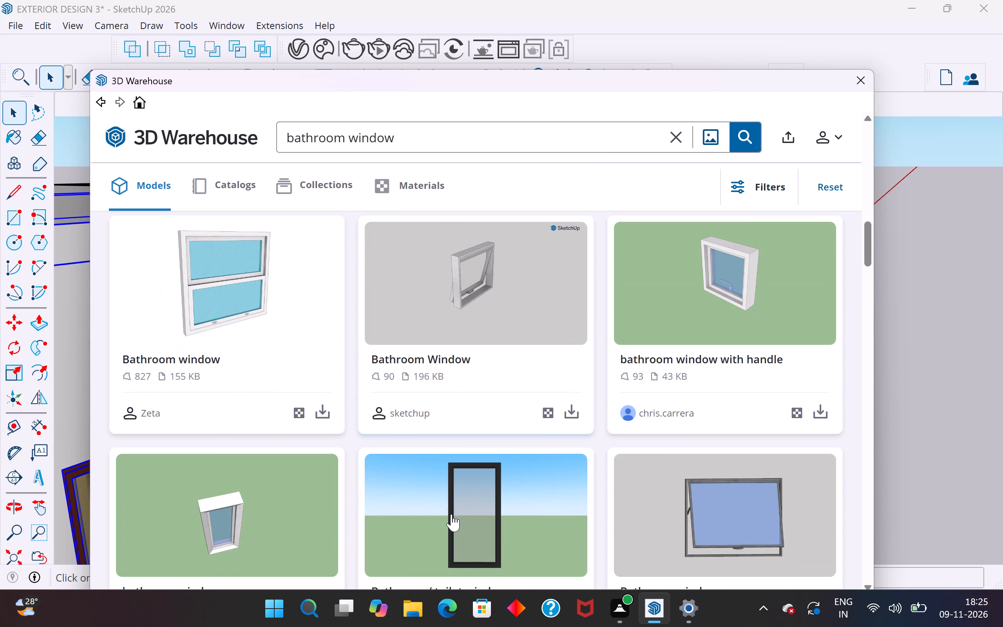
{"action": "left_click", "coordinate": [573, 408]}
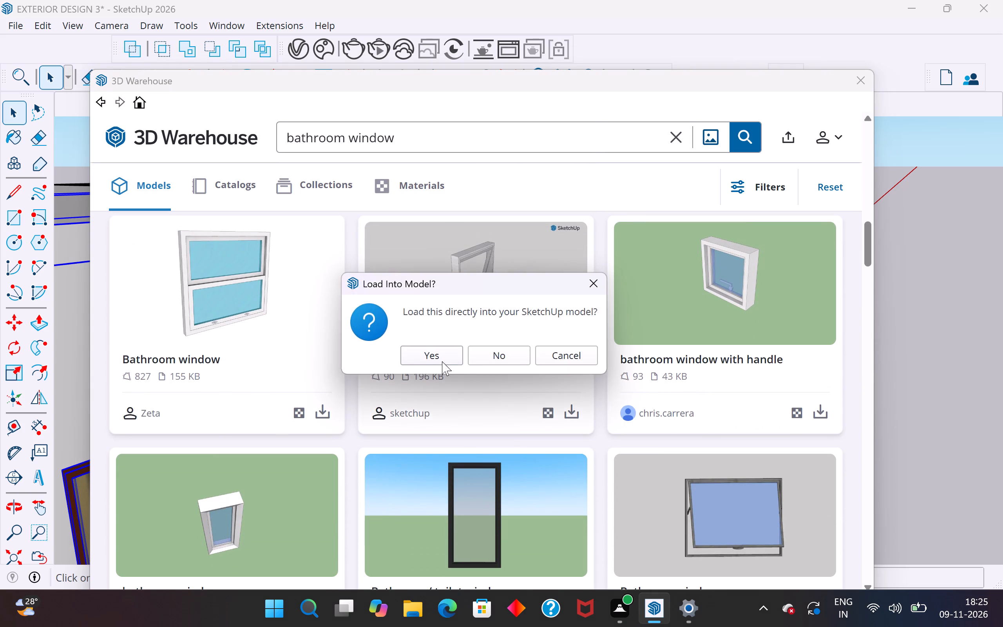
{"action": "left_click", "coordinate": [437, 353]}
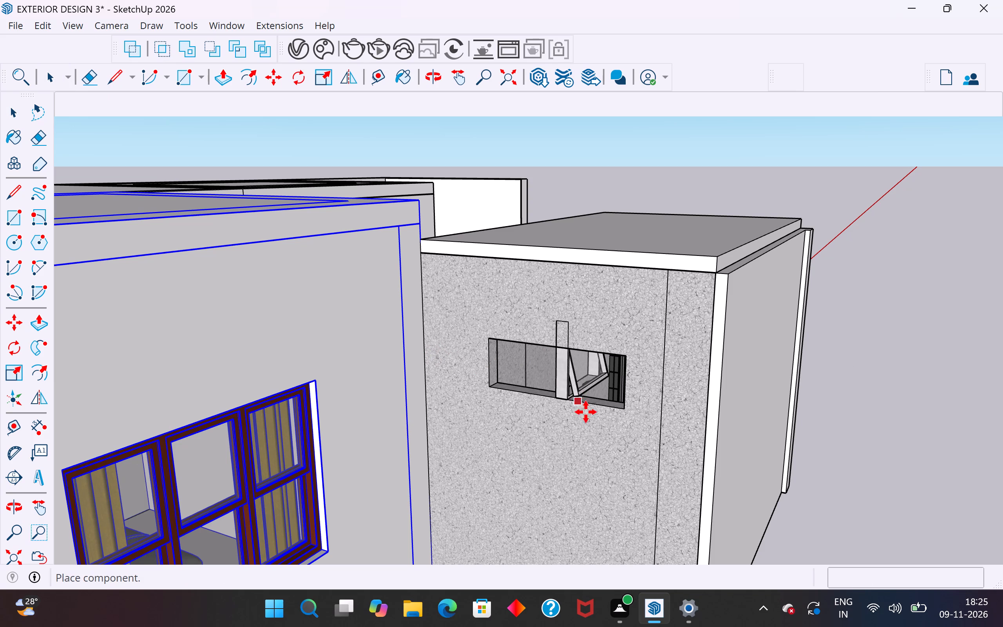
{"action": "left_click", "coordinate": [896, 451]}
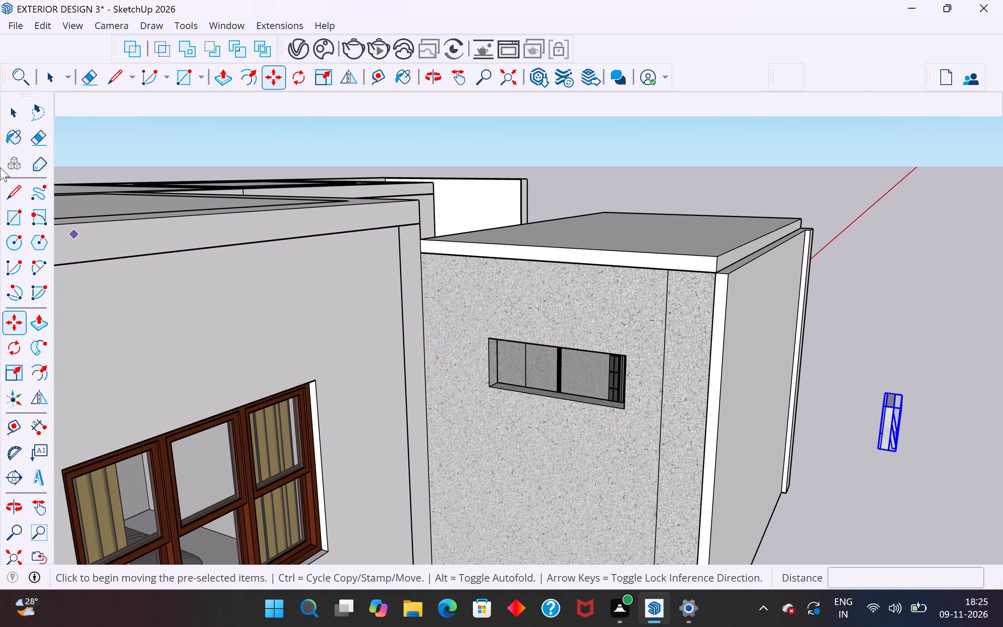
Rotate the imported bathroom window 90 degrees horizontally about its lower corner.
{"action": "left_click", "coordinate": [17, 346]}
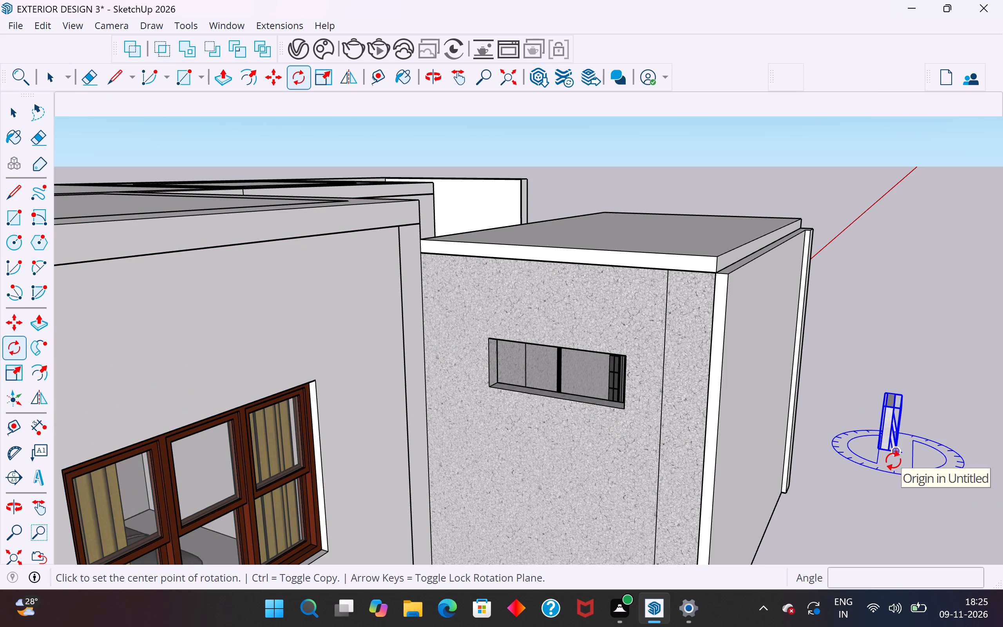
{"action": "left_click", "coordinate": [893, 460]}
{"action": "left_click", "coordinate": [981, 466]}
{"action": "left_click", "coordinate": [884, 506]}
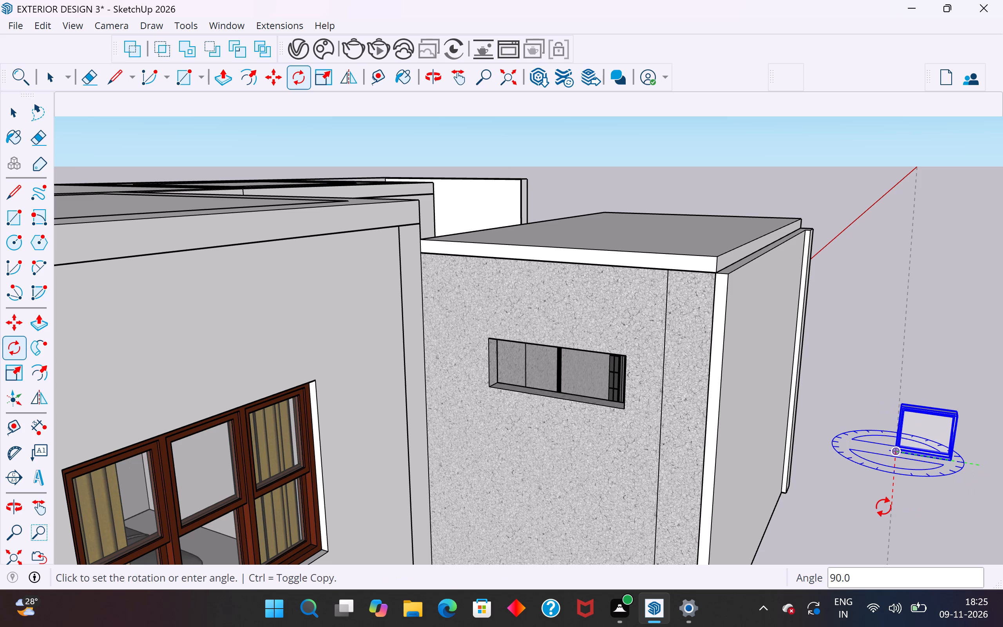
Move the bathroom window about 20' by its lower corner to the lower corner of the opening in the bathroom's textured wall.
{"action": "left_click", "coordinate": [10, 118]}
{"action": "left_click", "coordinate": [619, 160]}
{"action": "left_click", "coordinate": [927, 448]}
{"action": "middle_click_drag", "start_coordinate": [979, 447], "coordinate": [683, 342]}
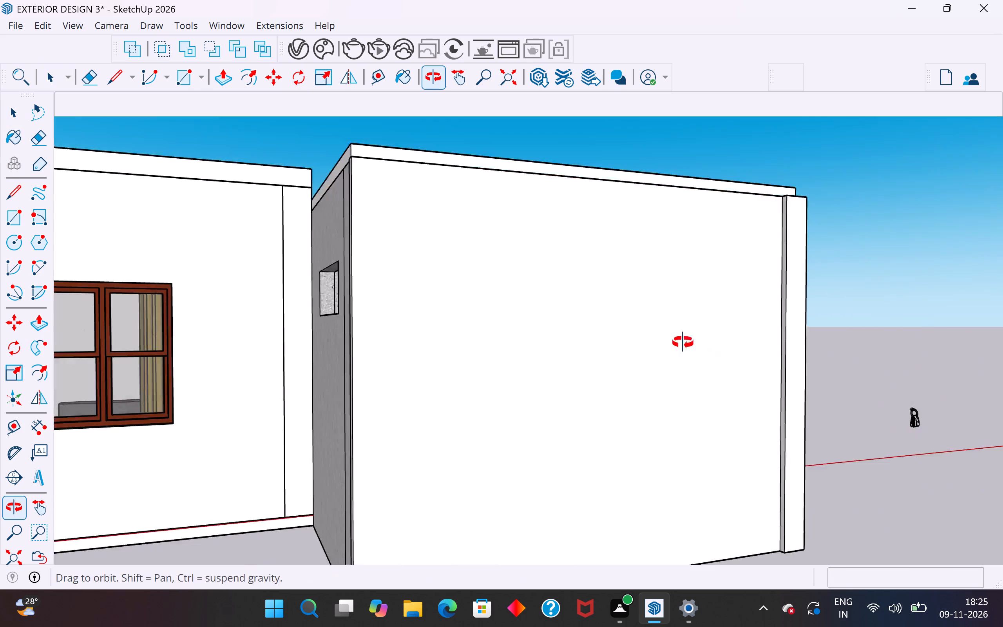
{"action": "middle_click_drag", "start_coordinate": [683, 342], "coordinate": [665, 337]}
{"action": "scroll", "coordinate": [653, 353], "scroll_direction": "down", "scroll_amount": 11}
{"action": "middle_click_drag", "start_coordinate": [898, 424], "coordinate": [549, 518]}
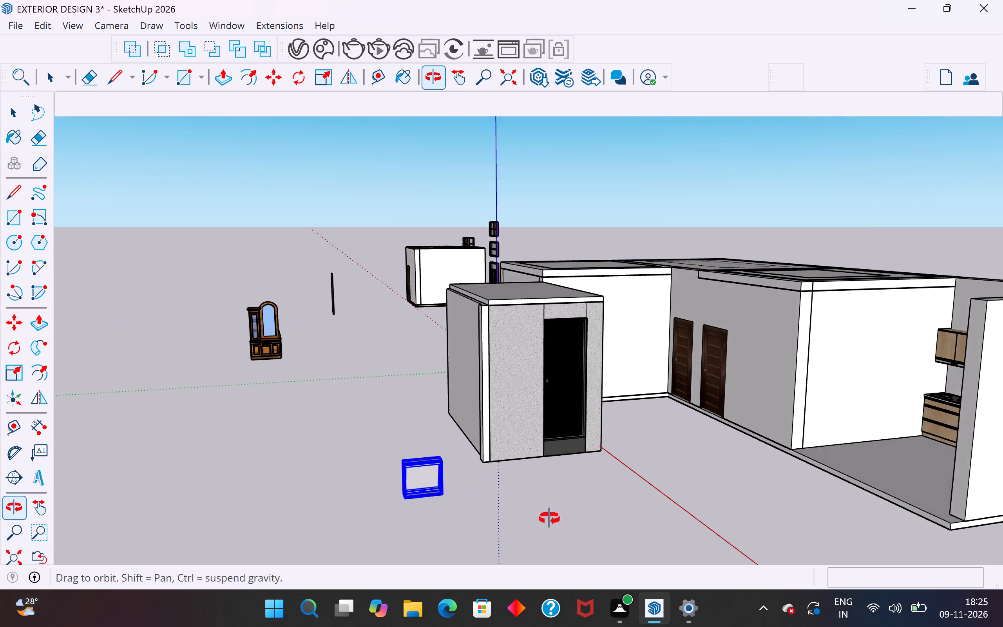
{"action": "middle_click_drag", "start_coordinate": [549, 518], "coordinate": [869, 511]}
{"action": "scroll", "coordinate": [686, 435], "scroll_direction": "down", "scroll_amount": 4}
{"action": "left_click", "coordinate": [737, 480]}
{"action": "middle_click_drag", "start_coordinate": [751, 477], "coordinate": [938, 549]}
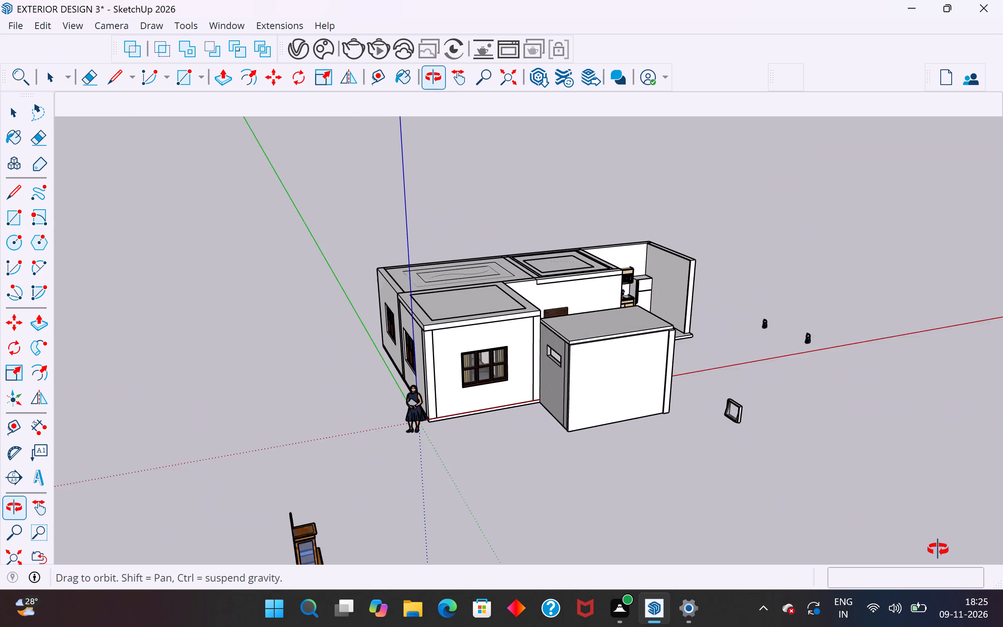
{"action": "middle_click_drag", "start_coordinate": [938, 549], "coordinate": [944, 551]}
{"action": "left_click", "coordinate": [970, 625]}
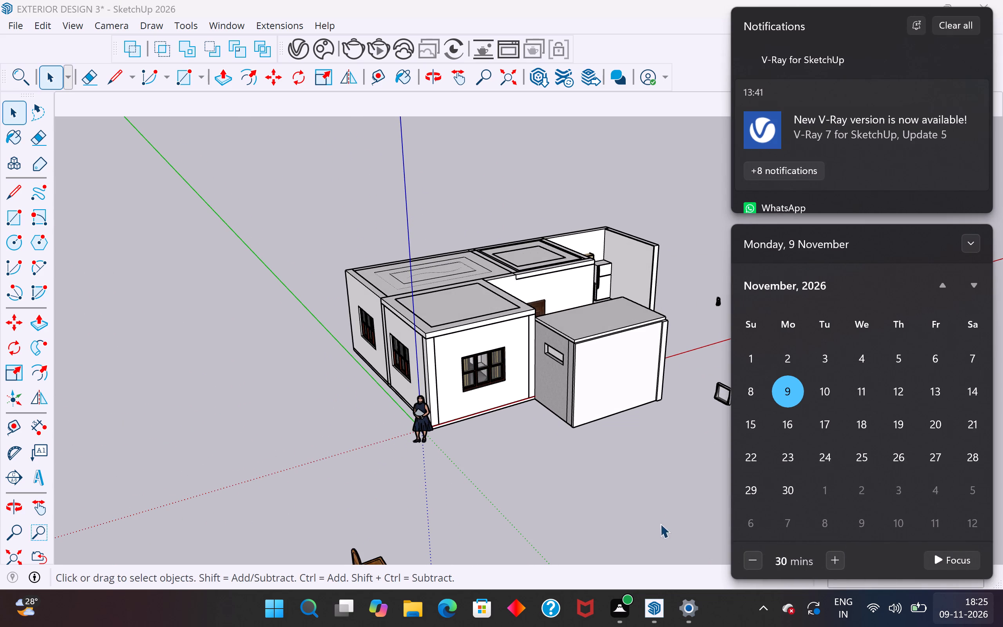
{"action": "left_click", "coordinate": [657, 516]}
{"action": "middle_click_drag", "start_coordinate": [657, 496], "coordinate": [829, 495]}
{"action": "left_click_drag", "start_coordinate": [721, 323], "coordinate": [678, 370]}
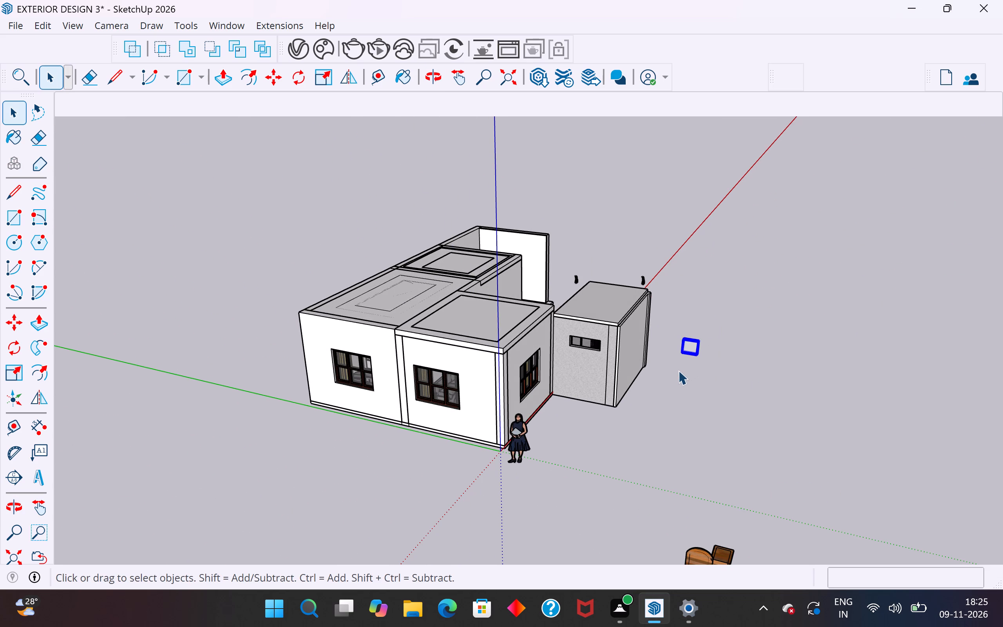
{"action": "scroll", "coordinate": [683, 364], "scroll_direction": "up", "scroll_amount": 10}
{"action": "key", "text": "m"}
{"action": "scroll", "coordinate": [703, 350], "scroll_direction": "up", "scroll_amount": 4}
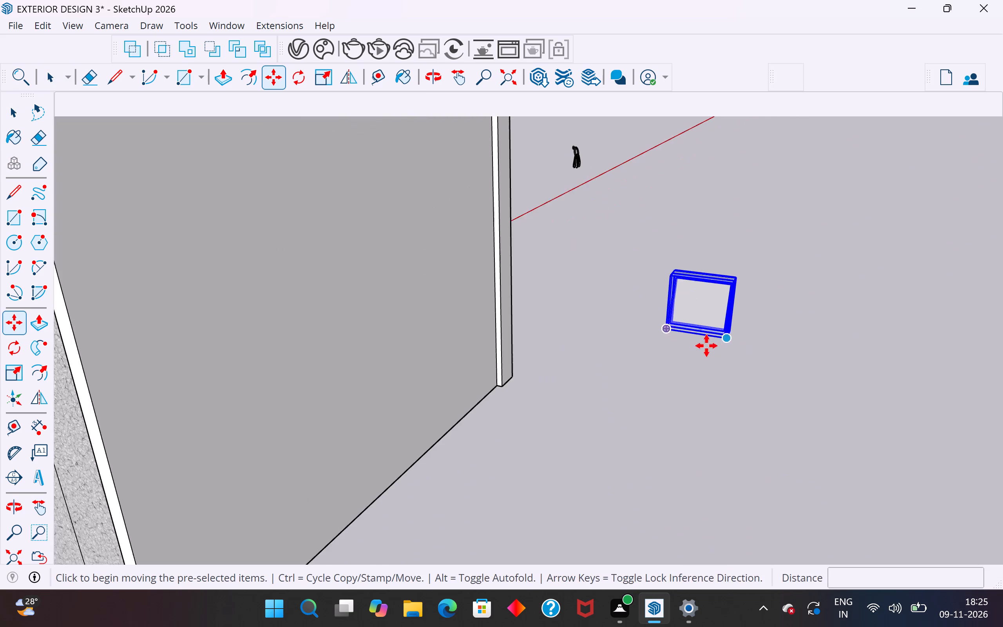
{"action": "scroll", "coordinate": [706, 346], "scroll_direction": "up", "scroll_amount": 6}
{"action": "middle_click_drag", "start_coordinate": [766, 346], "coordinate": [606, 373]}
{"action": "left_click", "coordinate": [736, 371]}
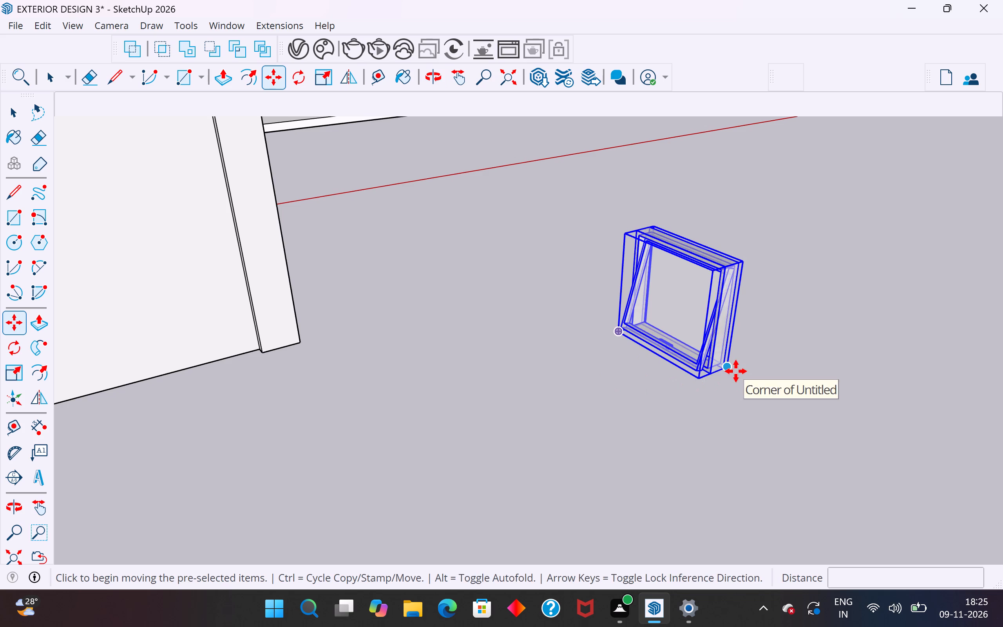
{"action": "scroll", "coordinate": [885, 404], "scroll_direction": "down", "scroll_amount": 17}
{"action": "scroll", "coordinate": [516, 332], "scroll_direction": "up", "scroll_amount": 9}
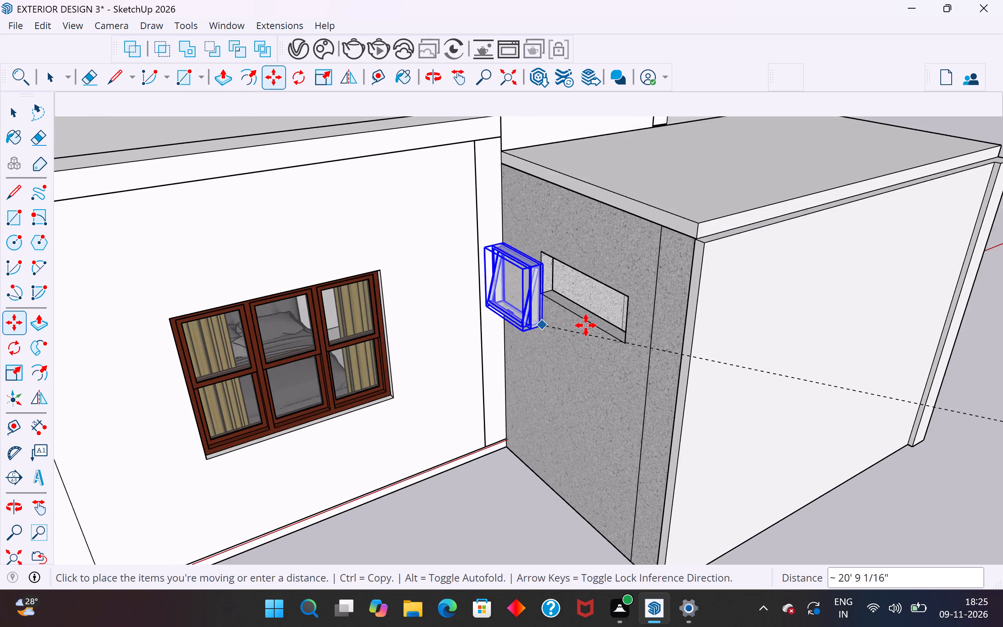
{"action": "scroll", "coordinate": [586, 325], "scroll_direction": "up", "scroll_amount": 3}
{"action": "left_click", "coordinate": [656, 361]}
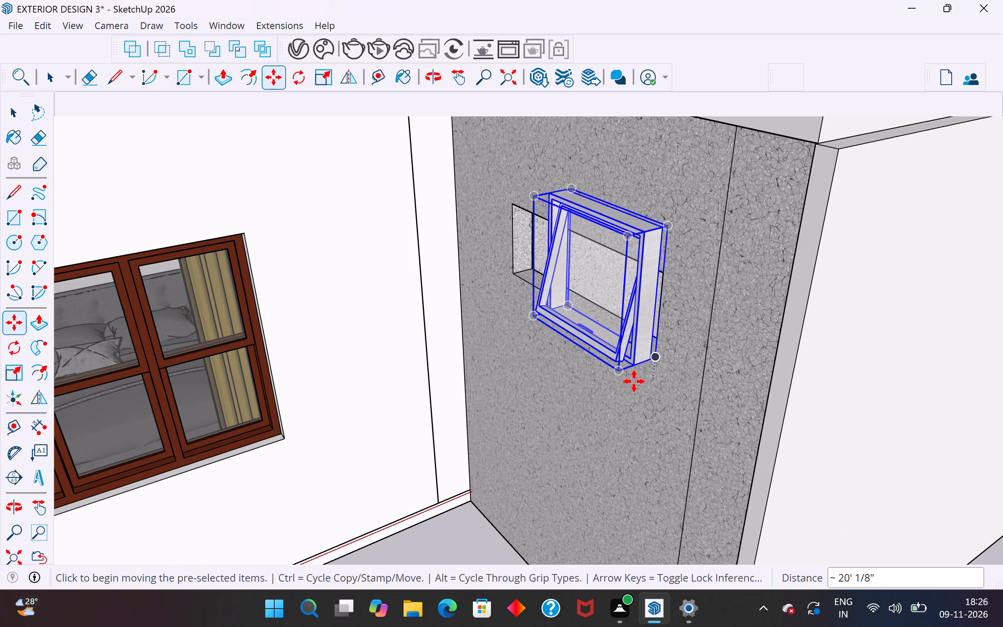
Move the window by its projecting lower front corner about 7 7/8" inward to seat it in the wall opening.
{"action": "left_click", "coordinate": [620, 374]}
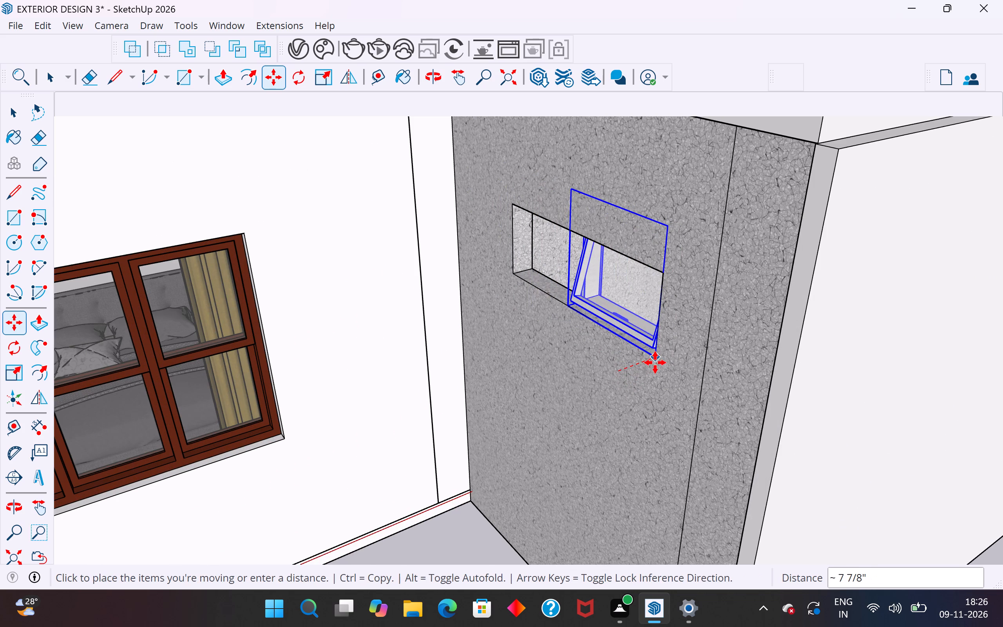
{"action": "left_click", "coordinate": [655, 362]}
Scale the bathroom window along its width by about 1.79 so it spans the textured wall's opening.
{"action": "middle_click_drag", "start_coordinate": [628, 393], "coordinate": [807, 377]}
{"action": "scroll", "coordinate": [683, 273], "scroll_direction": "up", "scroll_amount": 5}
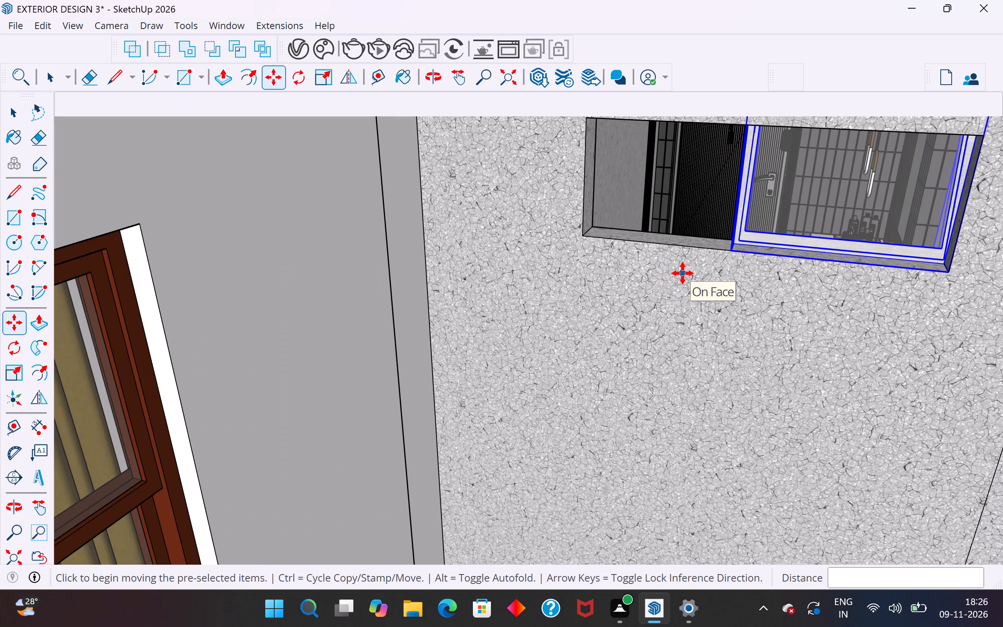
{"action": "key", "text": "s"}
{"action": "scroll", "coordinate": [634, 510], "scroll_direction": "down", "scroll_amount": 6}
{"action": "scroll", "coordinate": [543, 626], "scroll_direction": "down", "scroll_amount": 2}
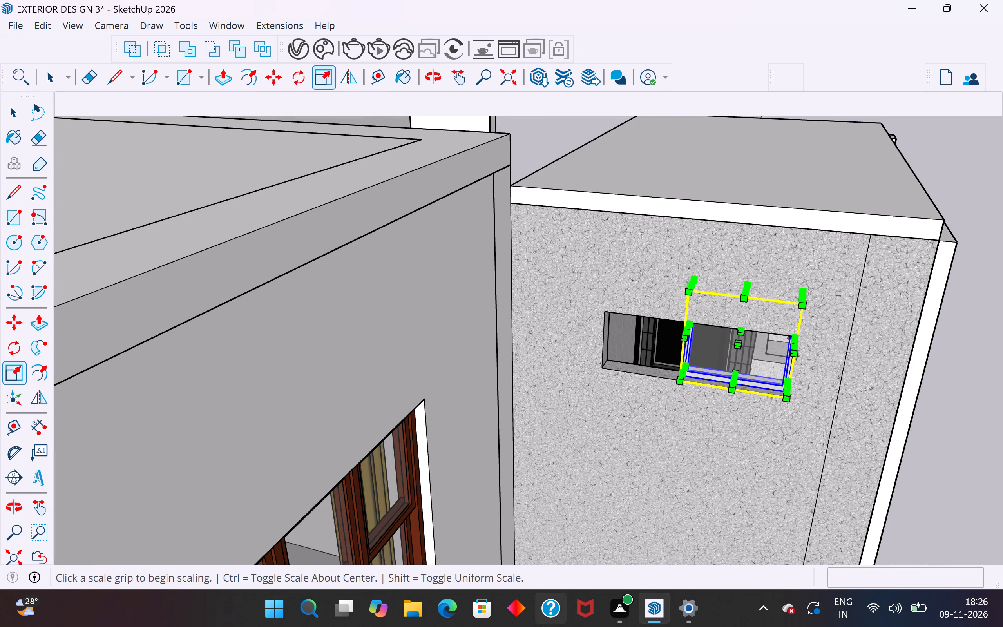
{"action": "scroll", "coordinate": [542, 626], "scroll_direction": "down", "scroll_amount": 2}
{"action": "middle_click_drag", "start_coordinate": [554, 433], "coordinate": [547, 373]}
{"action": "scroll", "coordinate": [659, 194], "scroll_direction": "up", "scroll_amount": 5}
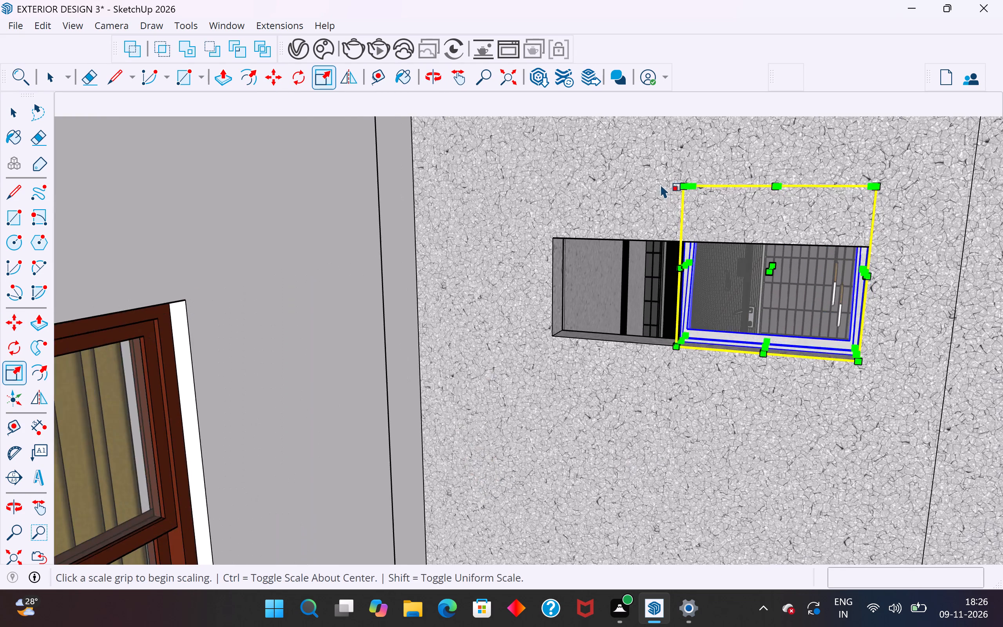
{"action": "scroll", "coordinate": [660, 184], "scroll_direction": "up", "scroll_amount": 4}
{"action": "left_click", "coordinate": [696, 300]}
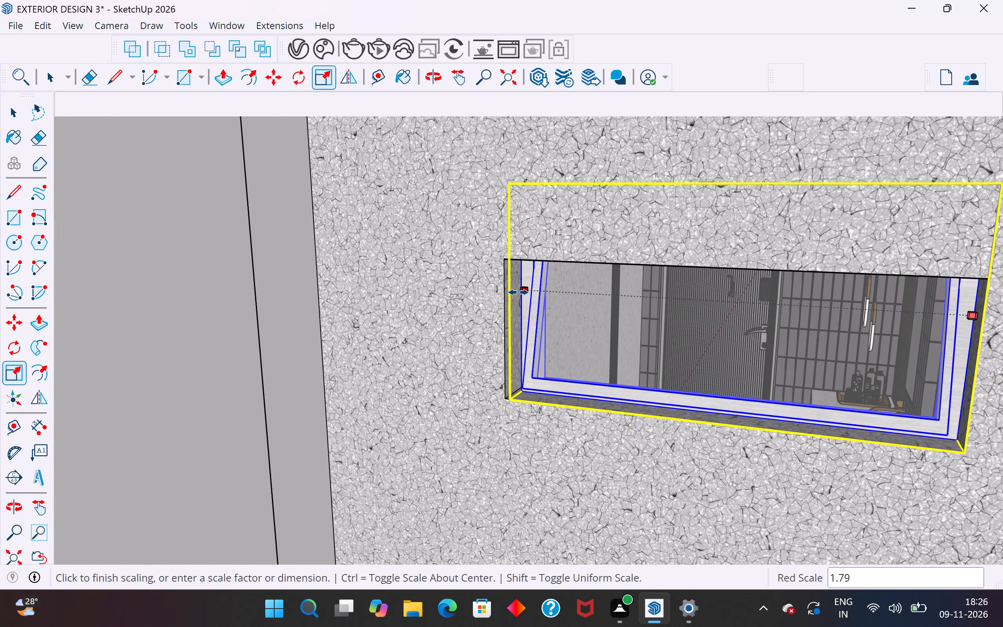
{"action": "left_click", "coordinate": [507, 291]}
Scale the window's depth by 0.61 and its height by about 0.67 to suit the wall opening.
{"action": "middle_click_drag", "start_coordinate": [578, 313], "coordinate": [468, 314]}
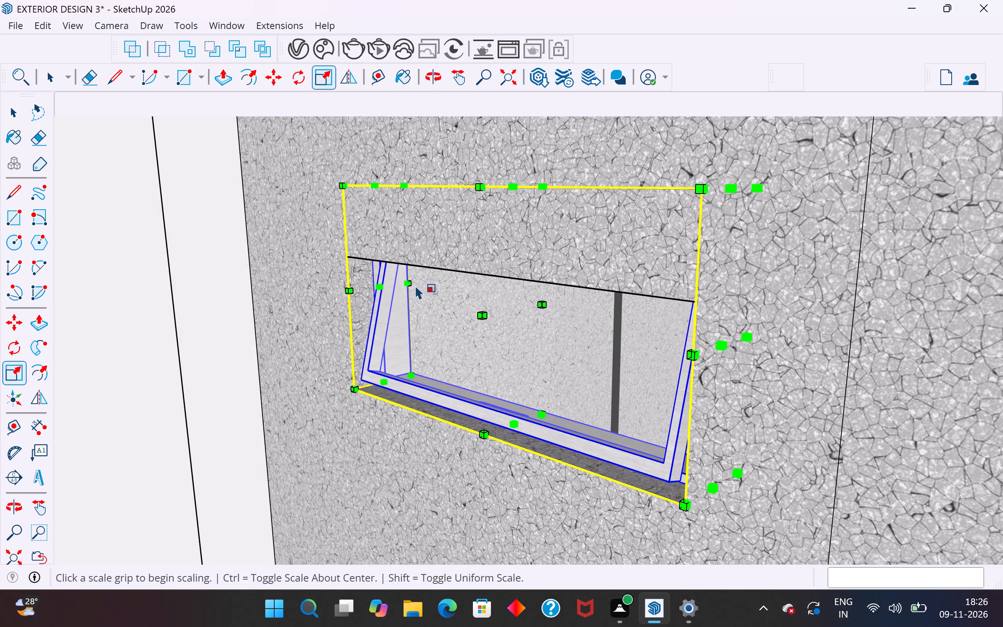
{"action": "left_click", "coordinate": [543, 307]}
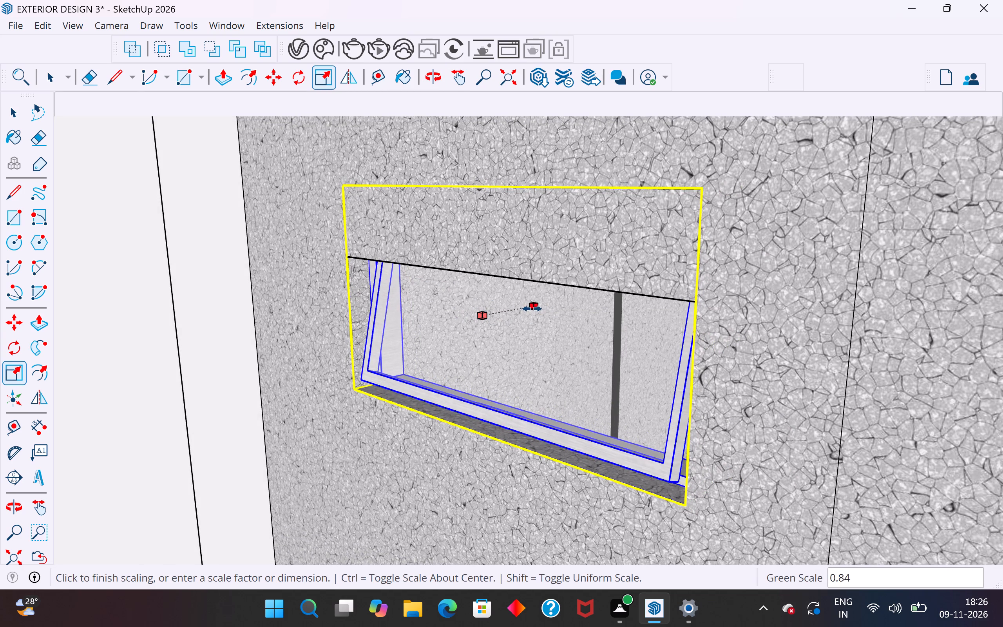
{"action": "left_click", "coordinate": [524, 315]}
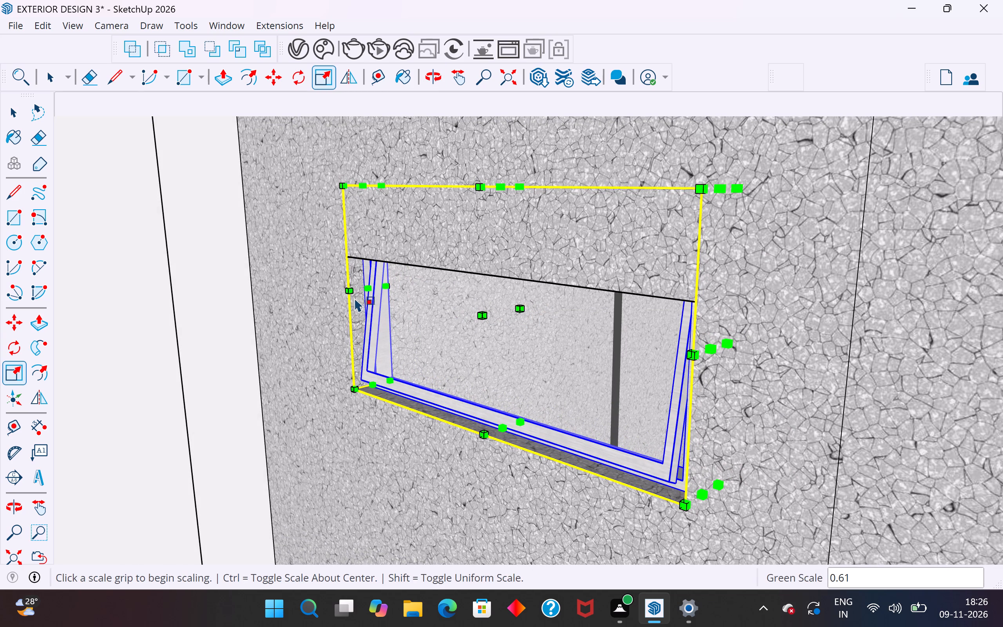
{"action": "left_click", "coordinate": [498, 189]}
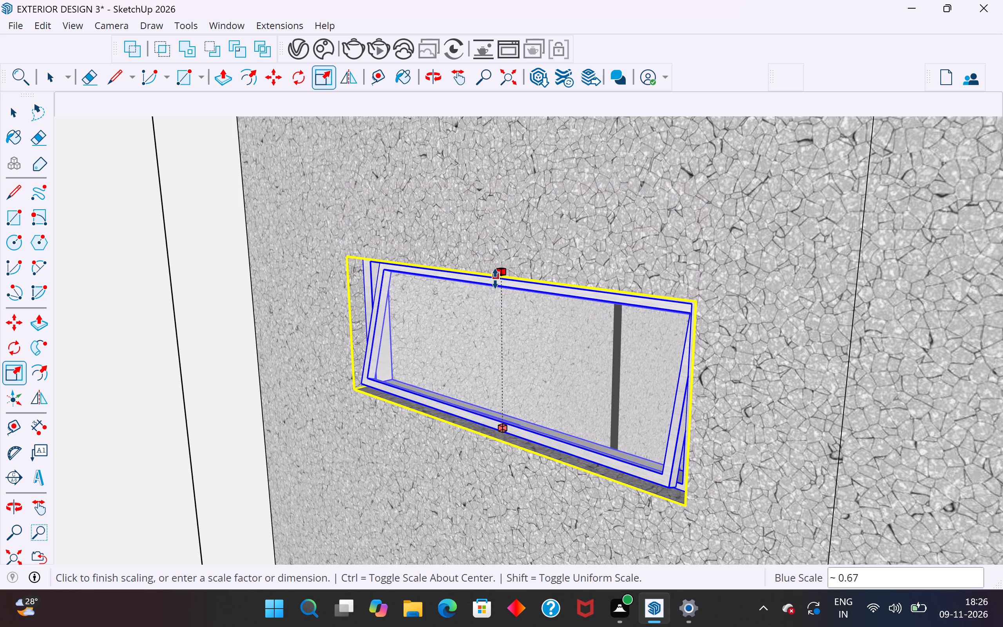
{"action": "left_click", "coordinate": [495, 279]}
Fine-tune the window's depth from its outer face and its width from the side edge to match the opening.
{"action": "middle_click_drag", "start_coordinate": [496, 310], "coordinate": [419, 253]}
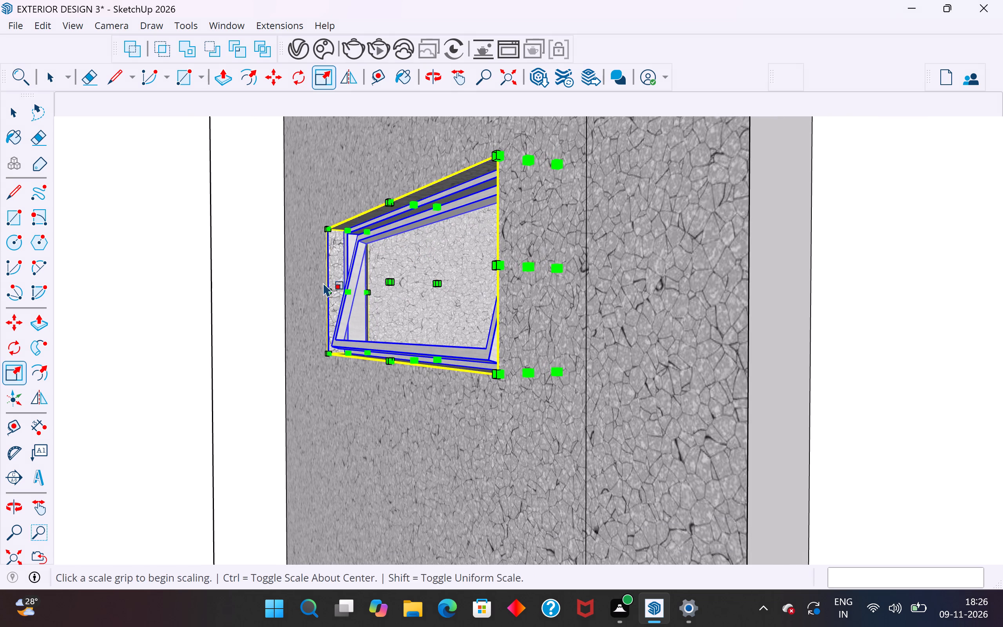
{"action": "left_click", "coordinate": [390, 282]}
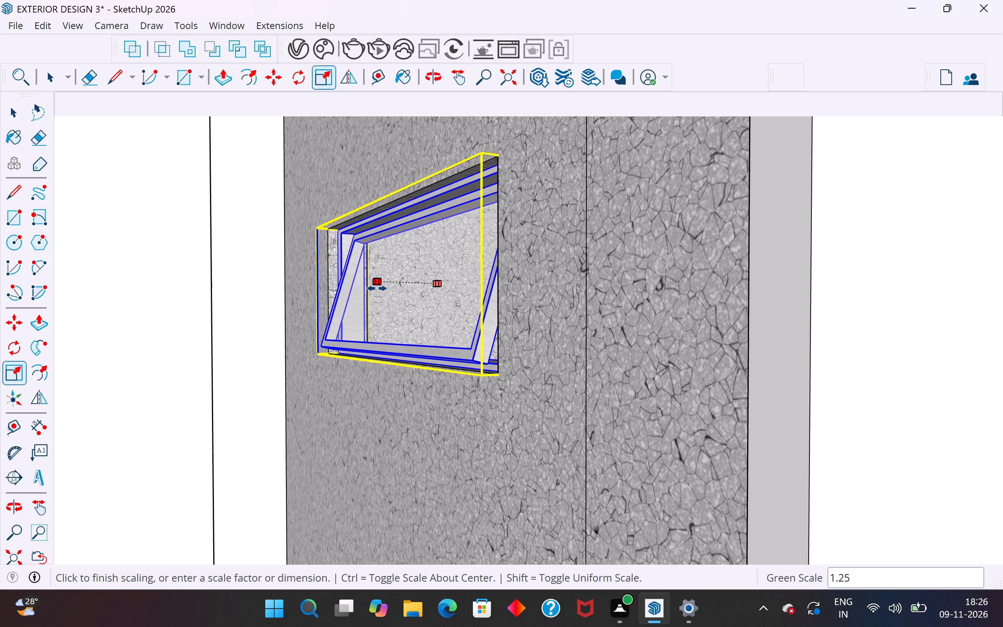
{"action": "left_click", "coordinate": [387, 288]}
{"action": "middle_click_drag", "start_coordinate": [328, 327], "coordinate": [383, 352]}
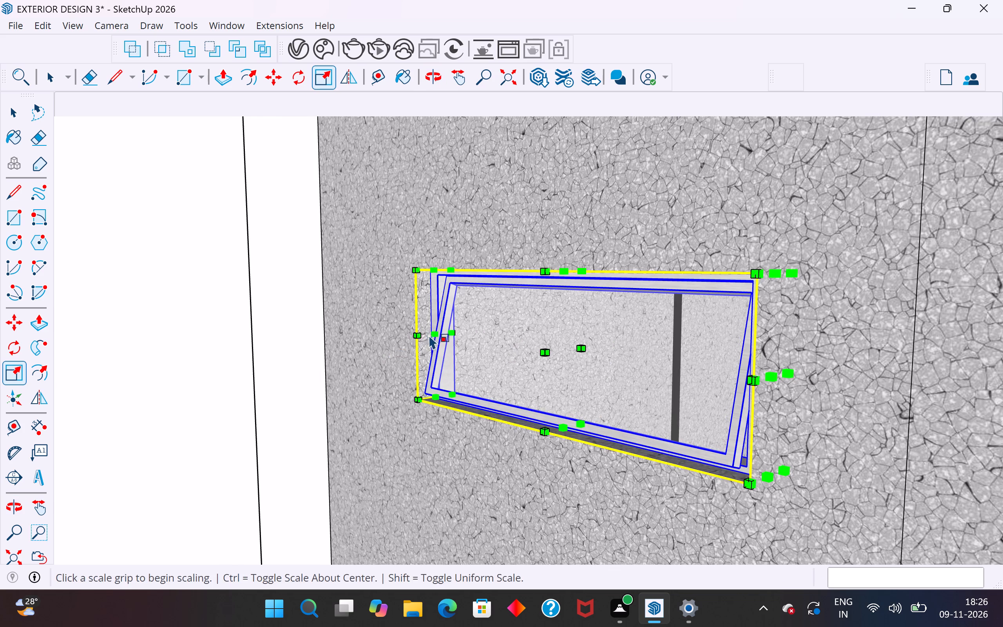
{"action": "middle_click_drag", "start_coordinate": [433, 342], "coordinate": [499, 366]}
{"action": "left_click", "coordinate": [514, 366]}
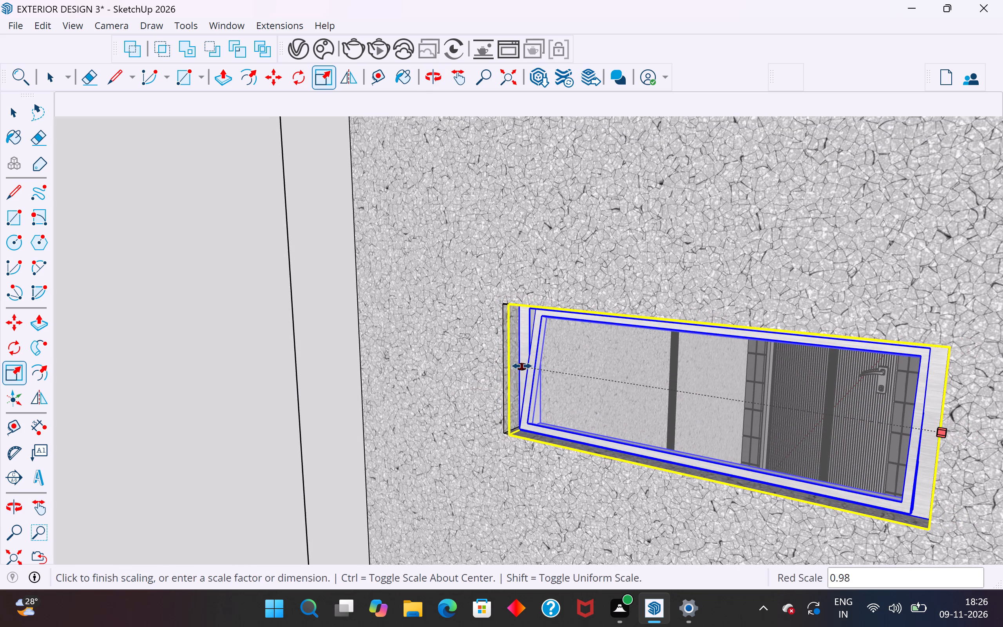
{"action": "left_click", "coordinate": [515, 361]}
Examine the resized window's fit along the opening's edges and corners from outside, and clear the selection.
{"action": "scroll", "coordinate": [574, 400], "scroll_direction": "up", "scroll_amount": 1}
{"action": "middle_click_drag", "start_coordinate": [570, 395], "coordinate": [496, 337]}
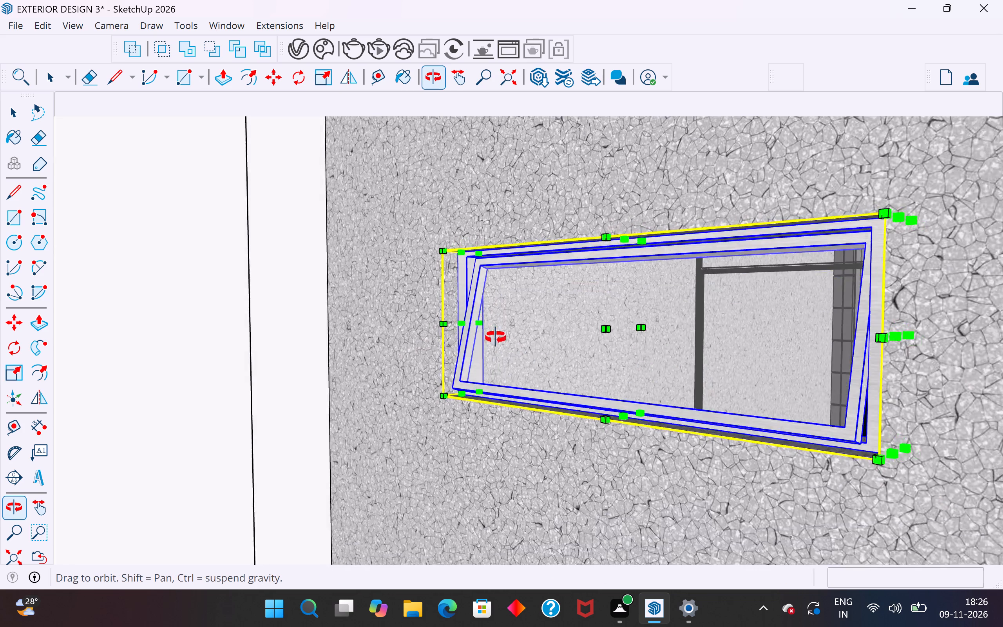
{"action": "middle_click_drag", "start_coordinate": [496, 337], "coordinate": [738, 427]}
{"action": "scroll", "coordinate": [458, 366], "scroll_direction": "down", "scroll_amount": 10}
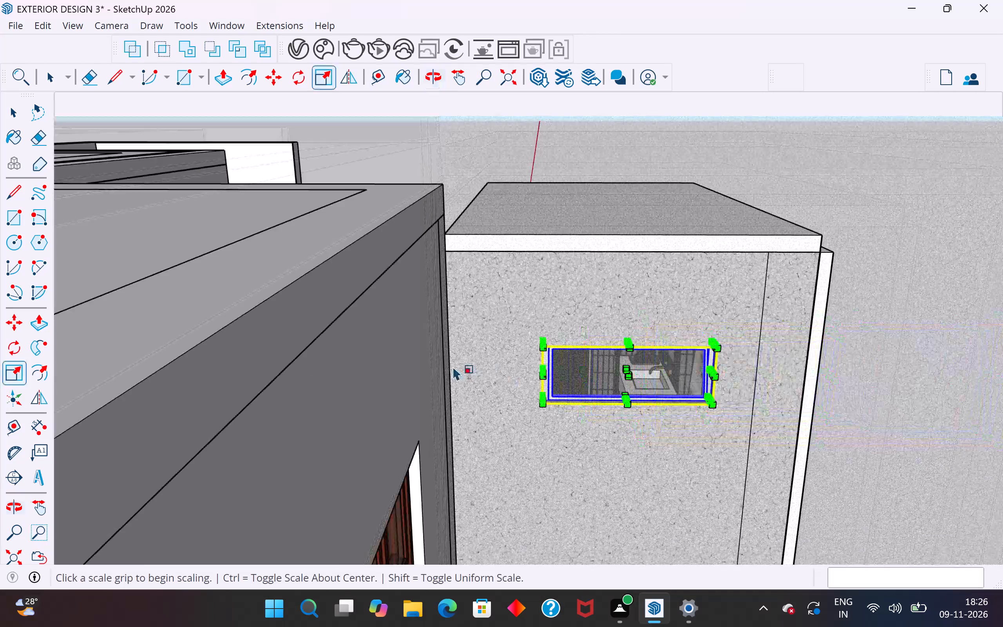
{"action": "middle_click_drag", "start_coordinate": [679, 408], "coordinate": [775, 397]}
{"action": "middle_click_drag", "start_coordinate": [659, 404], "coordinate": [610, 505]}
{"action": "scroll", "coordinate": [412, 531], "scroll_direction": "down", "scroll_amount": 12}
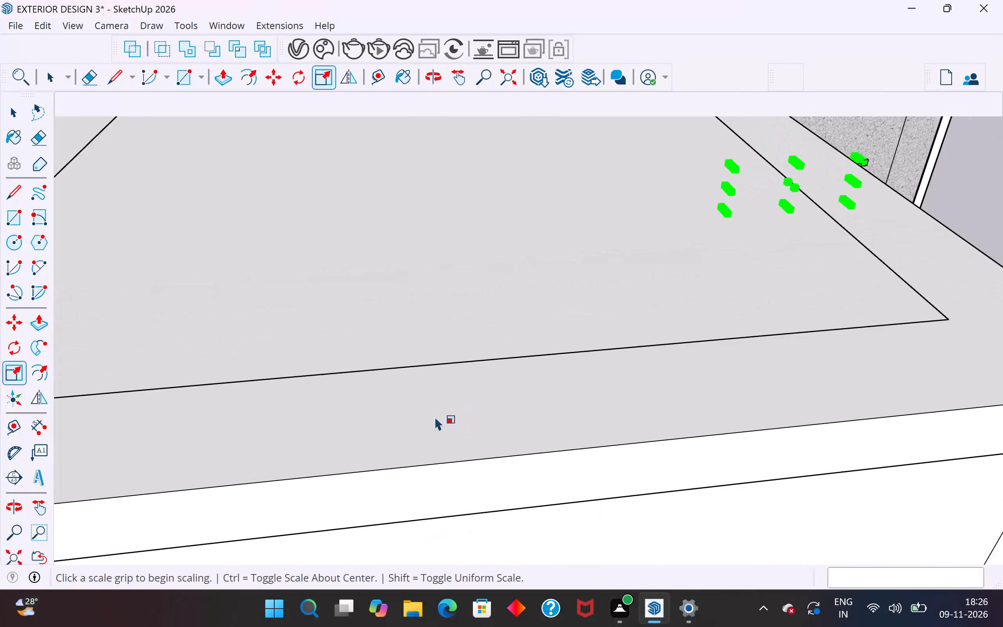
{"action": "scroll", "coordinate": [435, 417], "scroll_direction": "down", "scroll_amount": 15}
{"action": "scroll", "coordinate": [775, 299], "scroll_direction": "up", "scroll_amount": 8}
{"action": "scroll", "coordinate": [651, 476], "scroll_direction": "down", "scroll_amount": 5}
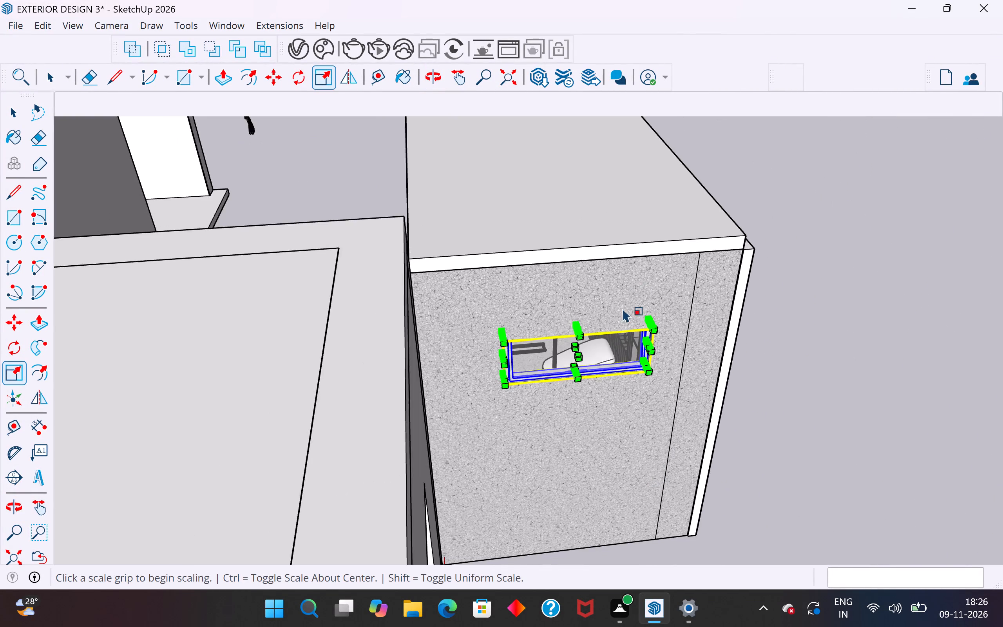
{"action": "middle_click_drag", "start_coordinate": [632, 286], "coordinate": [652, 256]}
{"action": "scroll", "coordinate": [672, 246], "scroll_direction": "up", "scroll_amount": 15}
{"action": "middle_click_drag", "start_coordinate": [661, 297], "coordinate": [668, 85]}
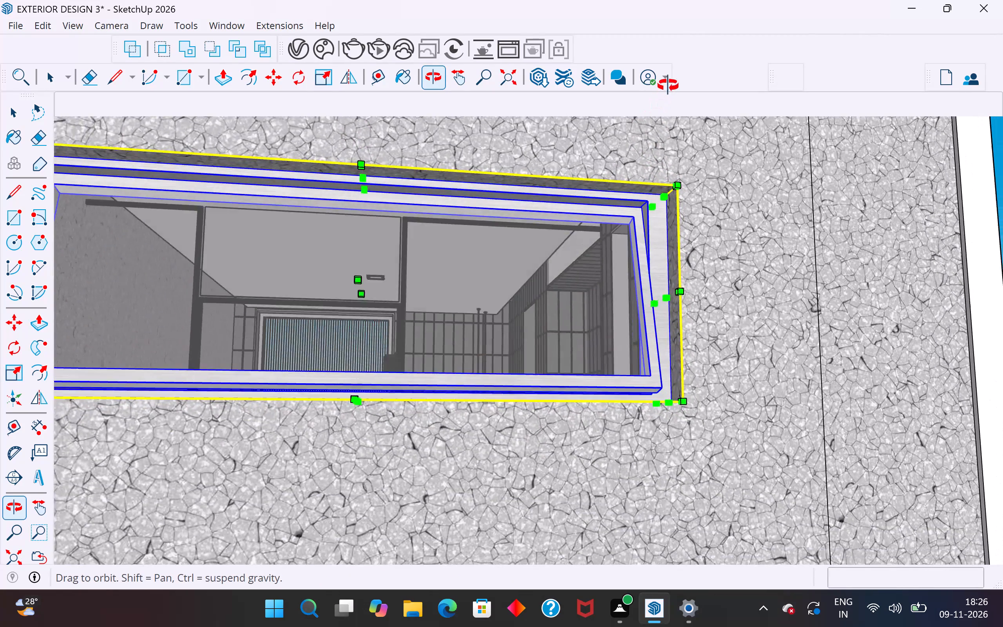
{"action": "middle_click_drag", "start_coordinate": [668, 85], "coordinate": [668, 83]}
{"action": "scroll", "coordinate": [640, 157], "scroll_direction": "up", "scroll_amount": 3}
{"action": "middle_click_drag", "start_coordinate": [659, 188], "coordinate": [784, 254]}
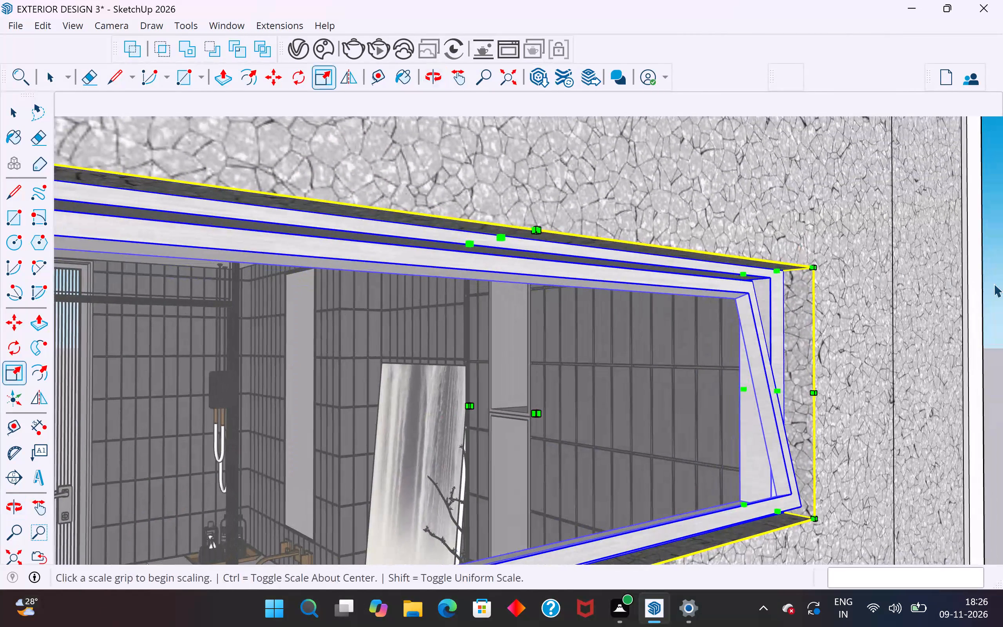
{"action": "scroll", "coordinate": [711, 335], "scroll_direction": "down", "scroll_amount": 1}
{"action": "middle_click_drag", "start_coordinate": [757, 403], "coordinate": [692, 335]}
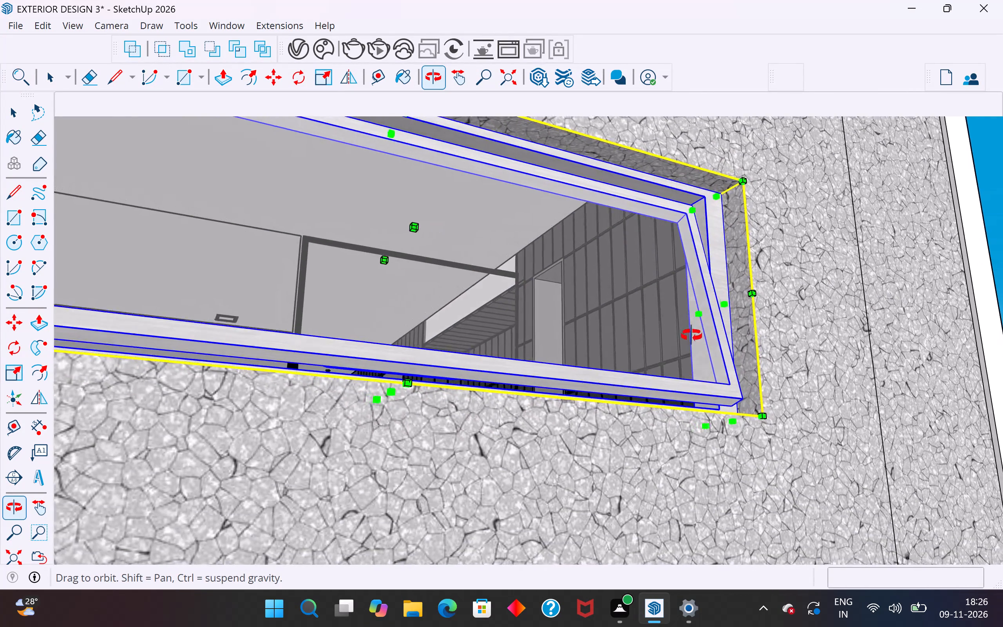
{"action": "middle_click_drag", "start_coordinate": [692, 335], "coordinate": [562, 375]}
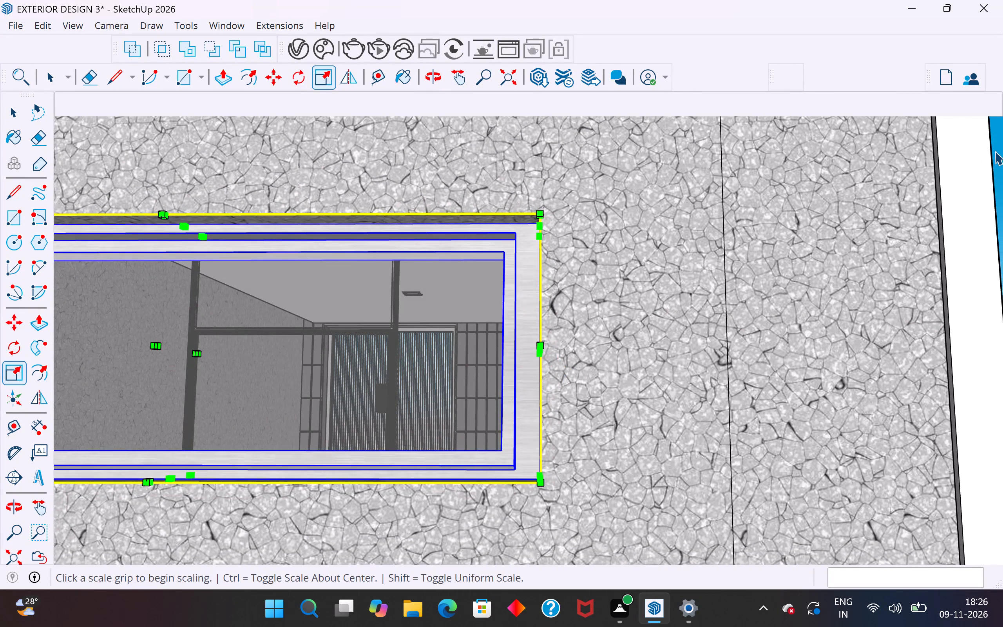
{"action": "left_click", "coordinate": [996, 149]}
{"action": "scroll", "coordinate": [742, 382], "scroll_direction": "down", "scroll_amount": 6}
{"action": "left_click", "coordinate": [21, 113]}
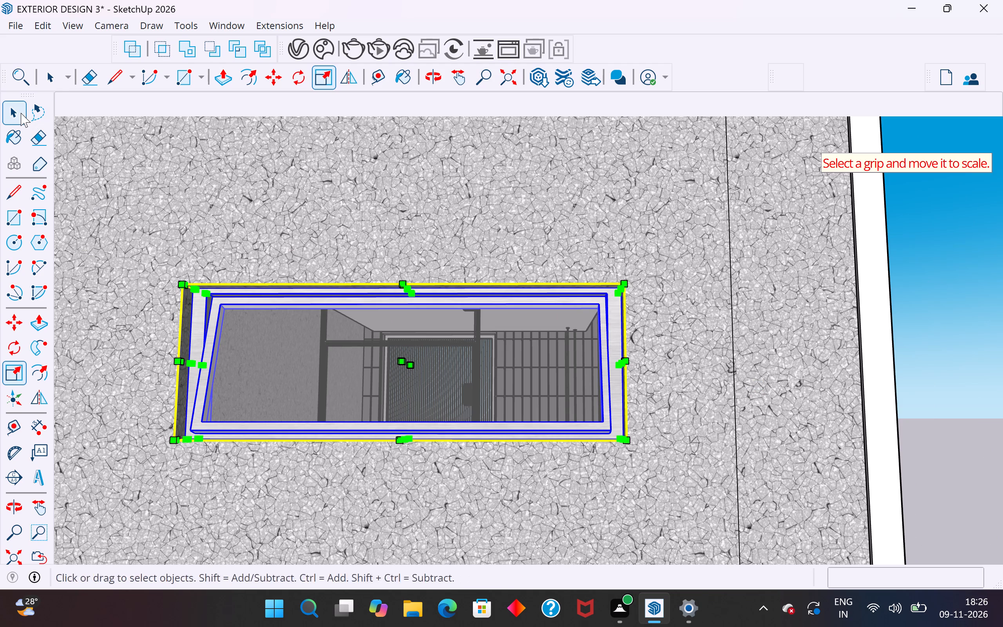
{"action": "left_click", "coordinate": [903, 286]}
Select the bathroom window and examine its frame and tilted sash from both outside and inside the bathroom.
{"action": "scroll", "coordinate": [897, 268], "scroll_direction": "down", "scroll_amount": 6}
{"action": "middle_click_drag", "start_coordinate": [872, 308], "coordinate": [735, 379]}
{"action": "scroll", "coordinate": [570, 387], "scroll_direction": "up", "scroll_amount": 3}
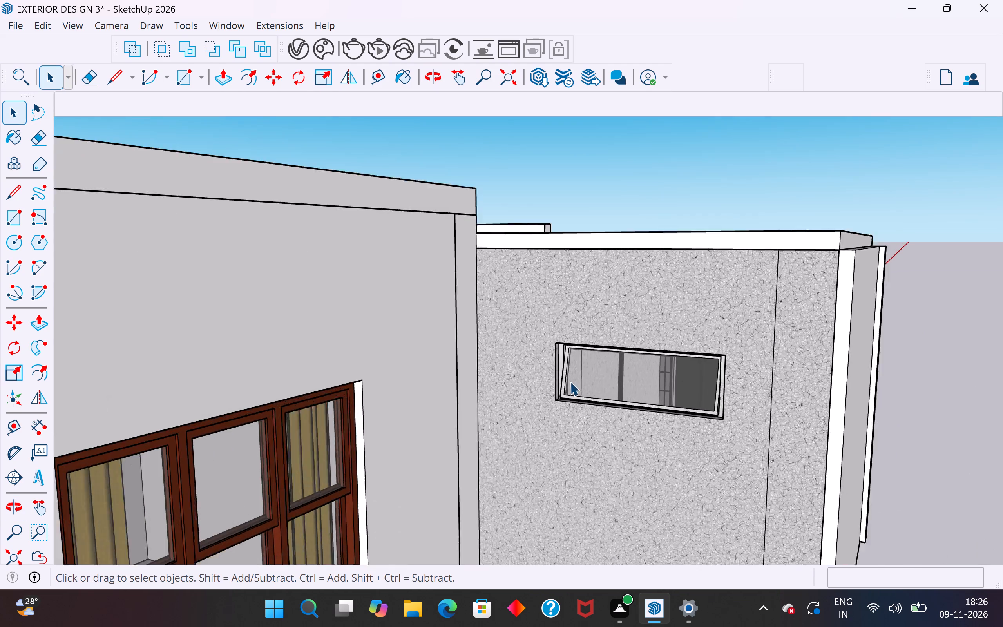
{"action": "scroll", "coordinate": [570, 382], "scroll_direction": "up", "scroll_amount": 7}
{"action": "middle_click_drag", "start_coordinate": [630, 386], "coordinate": [500, 336]}
{"action": "scroll", "coordinate": [500, 336], "scroll_direction": "up", "scroll_amount": 4}
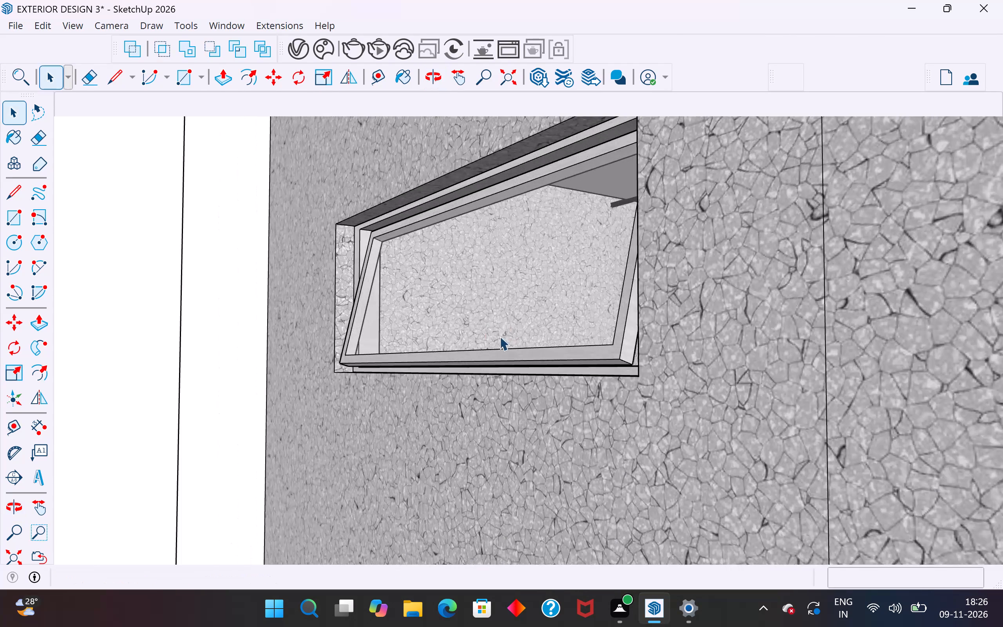
{"action": "scroll", "coordinate": [434, 342], "scroll_direction": "up", "scroll_amount": 4}
{"action": "middle_click_drag", "start_coordinate": [425, 333], "coordinate": [373, 348]}
{"action": "left_click", "coordinate": [351, 299]}
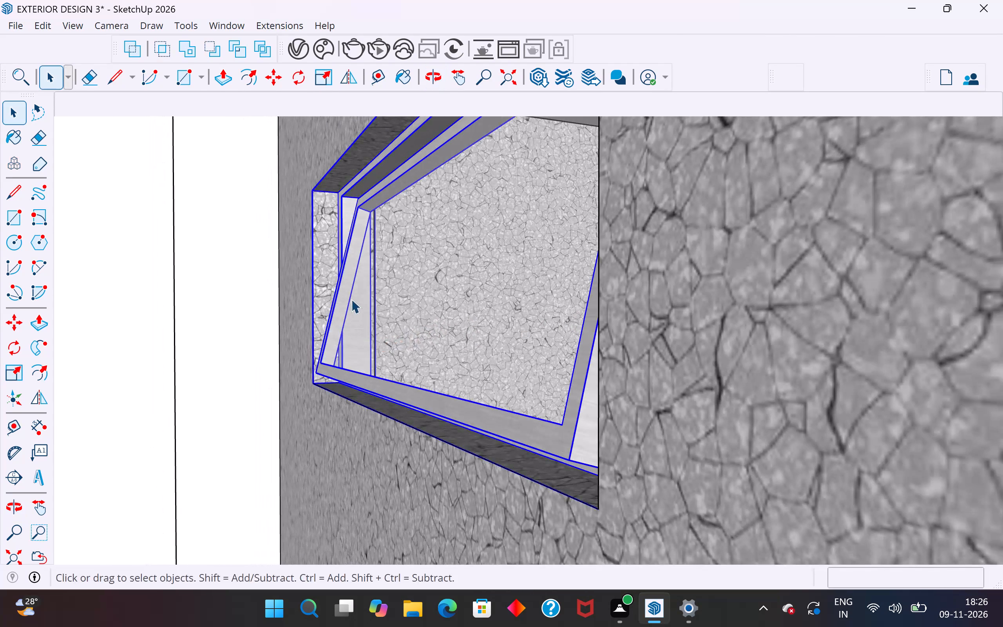
{"action": "scroll", "coordinate": [356, 297], "scroll_direction": "up", "scroll_amount": 2}
{"action": "middle_click_drag", "start_coordinate": [357, 290], "coordinate": [323, 287]}
{"action": "middle_click_drag", "start_coordinate": [357, 275], "coordinate": [373, 300]}
{"action": "scroll", "coordinate": [370, 228], "scroll_direction": "up", "scroll_amount": 10}
{"action": "middle_click_drag", "start_coordinate": [377, 230], "coordinate": [315, 234]}
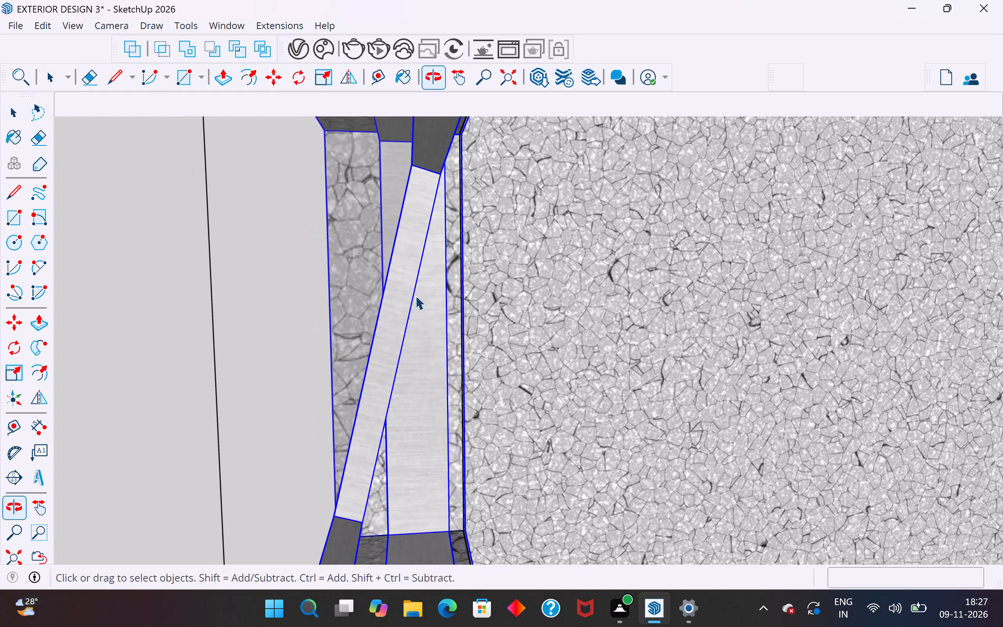
{"action": "middle_click_drag", "start_coordinate": [416, 296], "coordinate": [185, 342]}
{"action": "scroll", "coordinate": [489, 367], "scroll_direction": "up", "scroll_amount": 1}
{"action": "scroll", "coordinate": [484, 371], "scroll_direction": "down", "scroll_amount": 4}
{"action": "middle_click_drag", "start_coordinate": [501, 377], "coordinate": [494, 384]}
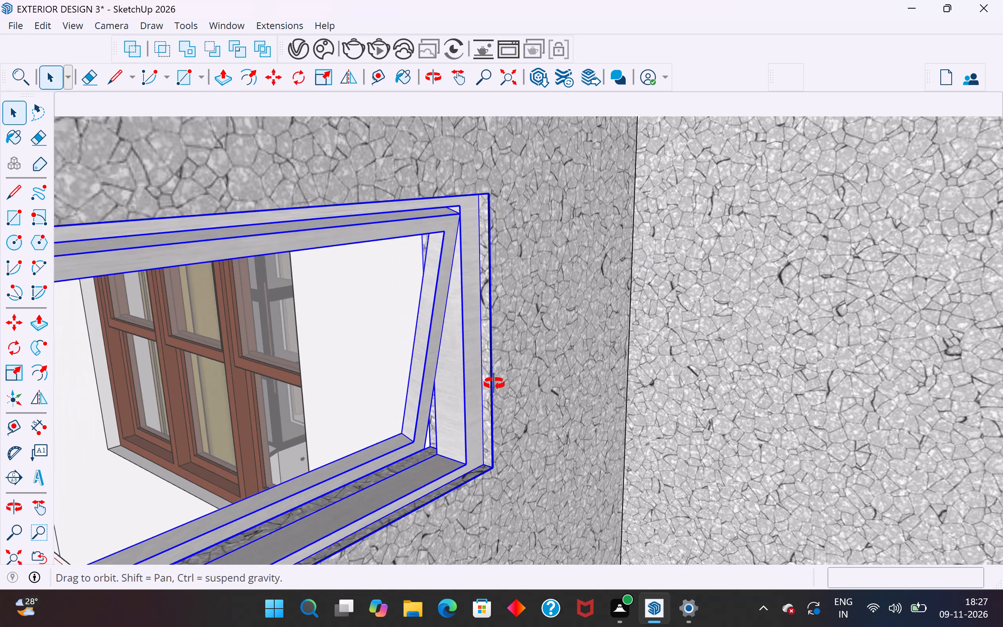
{"action": "middle_click_drag", "start_coordinate": [494, 384], "coordinate": [337, 386]}
{"action": "scroll", "coordinate": [390, 408], "scroll_direction": "down", "scroll_amount": 4}
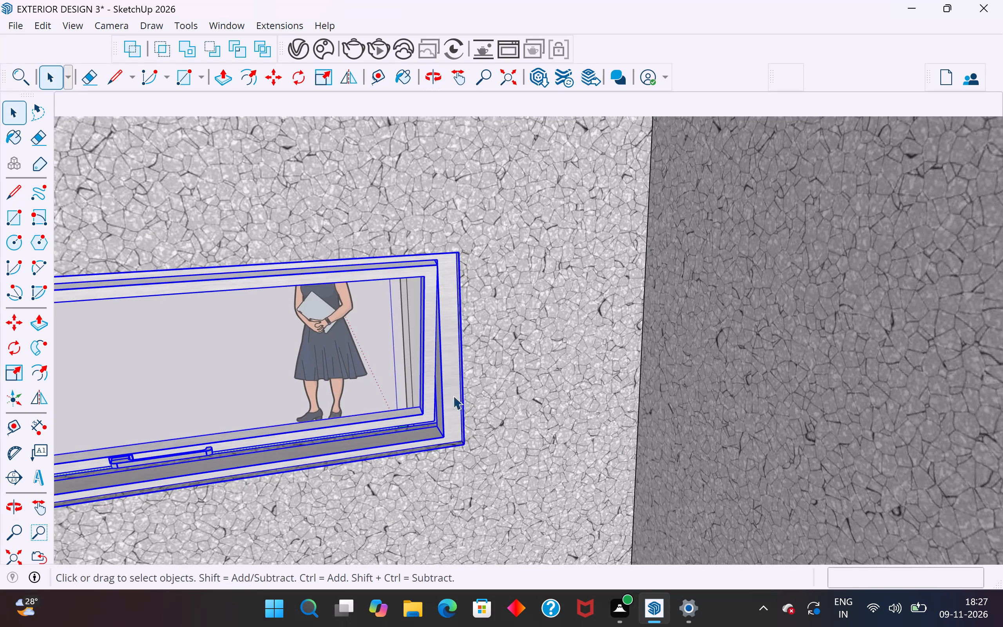
{"action": "scroll", "coordinate": [603, 292], "scroll_direction": "down", "scroll_amount": 10}
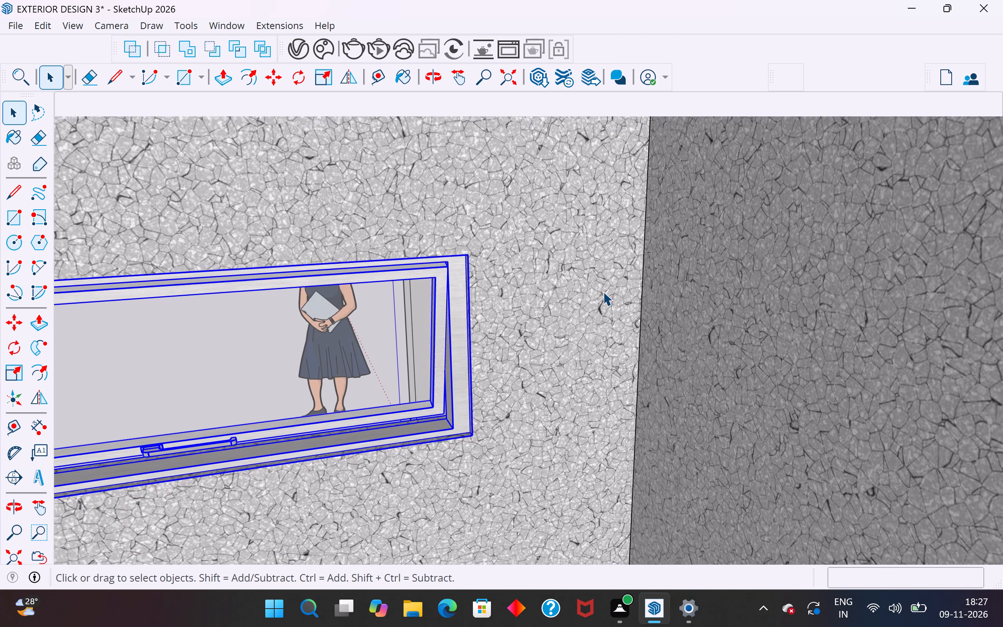
{"action": "scroll", "coordinate": [603, 292], "scroll_direction": "down", "scroll_amount": 18}
{"action": "scroll", "coordinate": [576, 186], "scroll_direction": "down", "scroll_amount": 12}
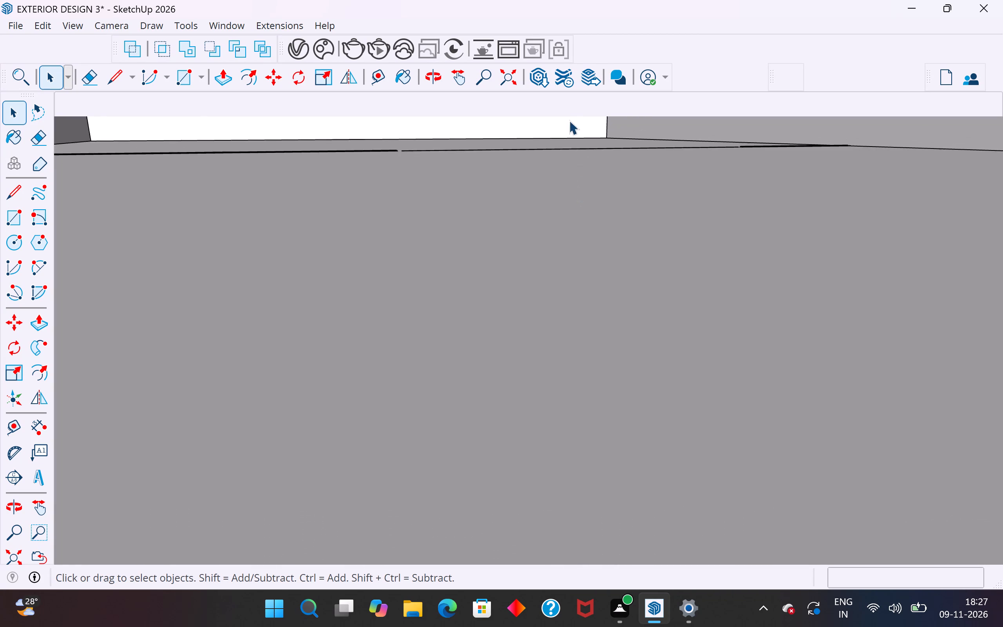
{"action": "scroll", "coordinate": [569, 120], "scroll_direction": "down", "scroll_amount": 15}
{"action": "middle_click_drag", "start_coordinate": [561, 362], "coordinate": [552, 288]}
{"action": "scroll", "coordinate": [540, 265], "scroll_direction": "down", "scroll_amount": 8}
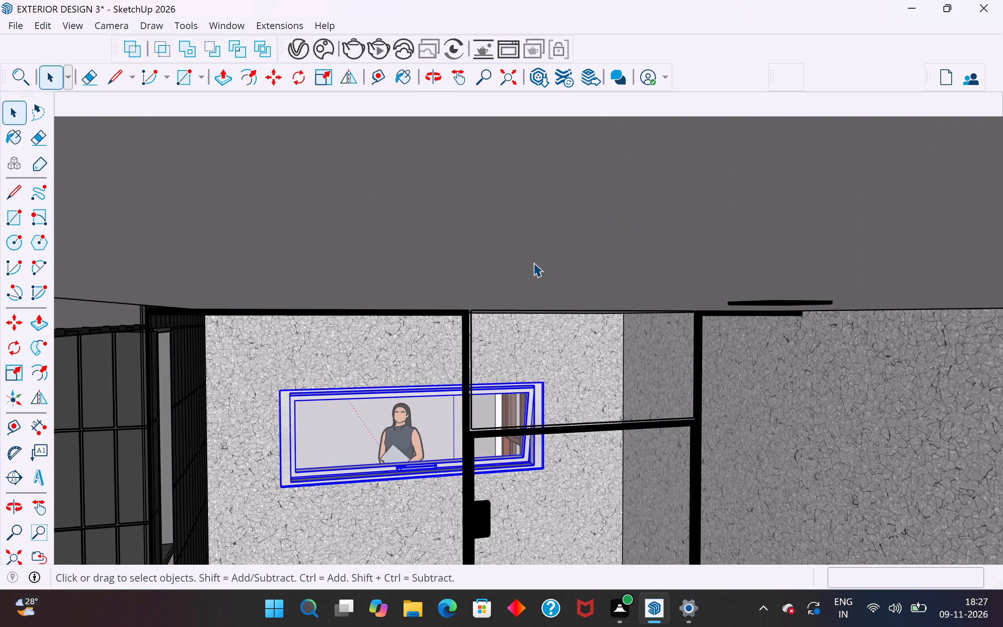
{"action": "scroll", "coordinate": [533, 263], "scroll_direction": "down", "scroll_amount": 4}
{"action": "scroll", "coordinate": [533, 263], "scroll_direction": "up", "scroll_amount": 1}
{"action": "scroll", "coordinate": [533, 263], "scroll_direction": "down", "scroll_amount": 18}
{"action": "scroll", "coordinate": [533, 263], "scroll_direction": "down", "scroll_amount": 17}
Select all connected textured wall faces of the bathroom block and hide them to expose the interior.
{"action": "left_click", "coordinate": [12, 552]}
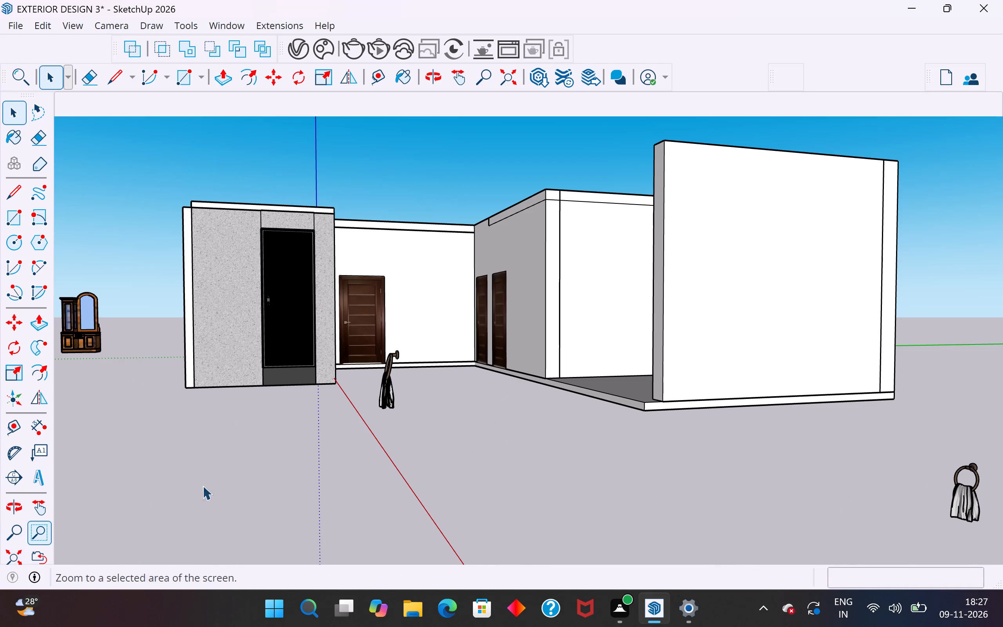
{"action": "left_click", "coordinate": [353, 451]}
{"action": "middle_click_drag", "start_coordinate": [288, 383], "coordinate": [76, 470]}
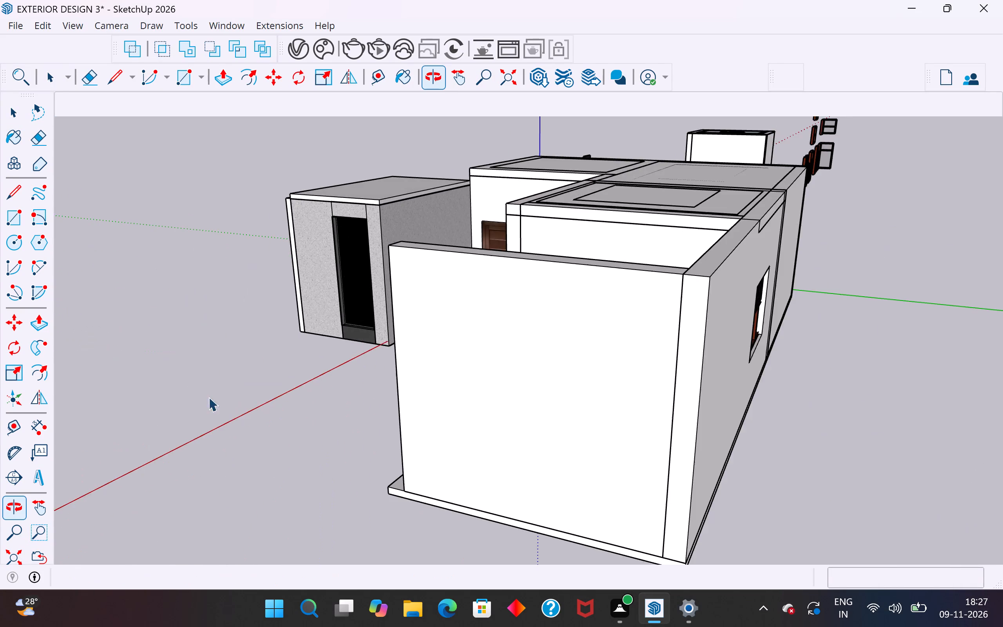
{"action": "scroll", "coordinate": [365, 228], "scroll_direction": "up", "scroll_amount": 9}
{"action": "left_click", "coordinate": [437, 208]}
{"action": "right_click", "coordinate": [437, 208]}
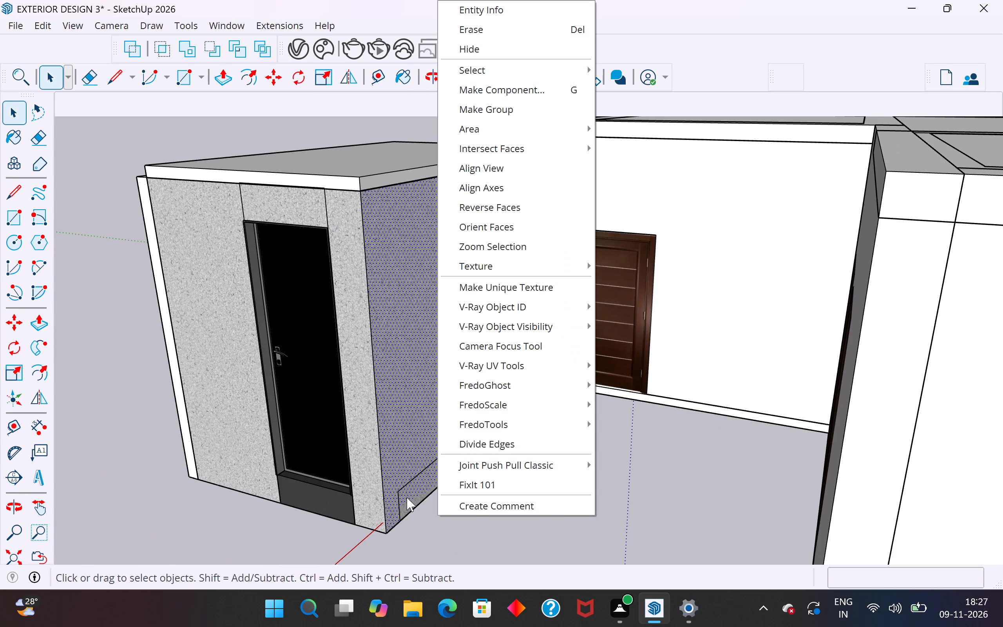
{"action": "left_click", "coordinate": [423, 540]}
{"action": "triple_click", "coordinate": [385, 352]}
{"action": "right_click", "coordinate": [385, 352]}
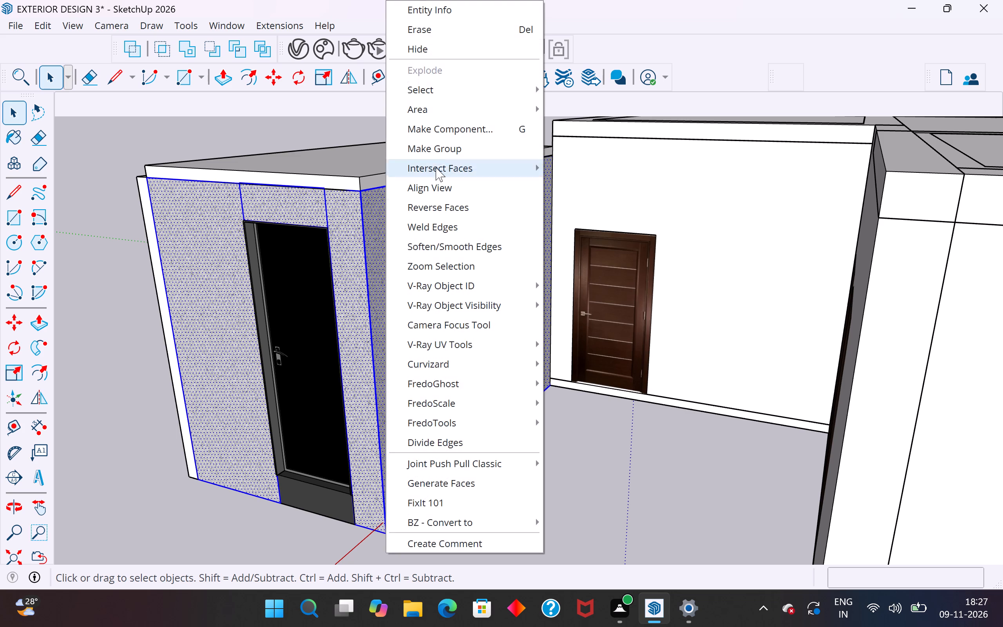
{"action": "left_click", "coordinate": [450, 54]}
Check the window from inside the exposed bathroom, and undo the hiding of the textured wall faces.
{"action": "middle_click_drag", "start_coordinate": [480, 334], "coordinate": [497, 301]}
{"action": "scroll", "coordinate": [484, 252], "scroll_direction": "up", "scroll_amount": 8}
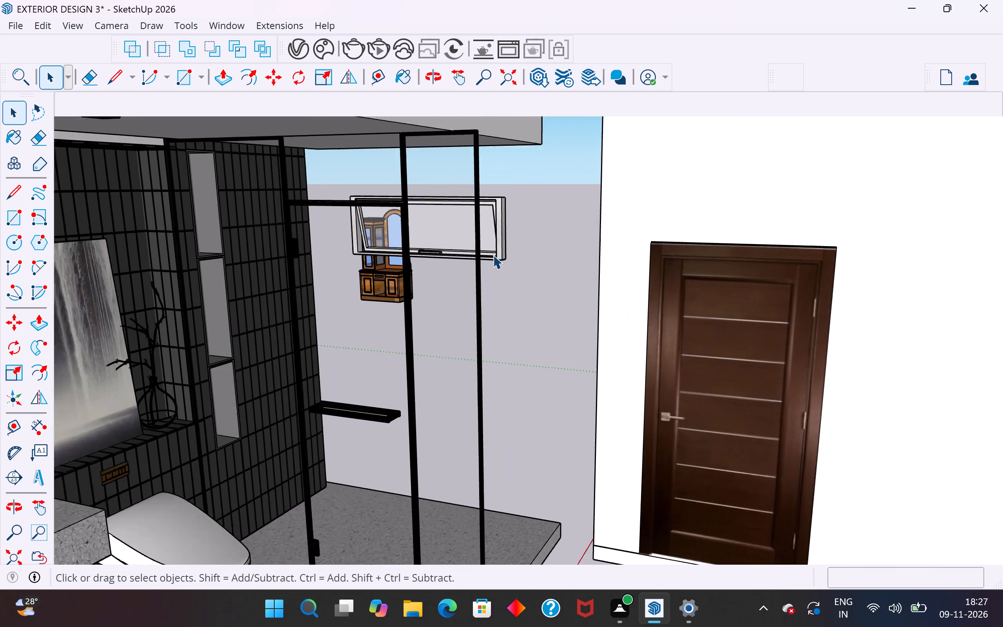
{"action": "scroll", "coordinate": [493, 255], "scroll_direction": "up", "scroll_amount": 1}
{"action": "middle_click_drag", "start_coordinate": [493, 255], "coordinate": [321, 302]}
{"action": "key", "text": "ctrl+z"}
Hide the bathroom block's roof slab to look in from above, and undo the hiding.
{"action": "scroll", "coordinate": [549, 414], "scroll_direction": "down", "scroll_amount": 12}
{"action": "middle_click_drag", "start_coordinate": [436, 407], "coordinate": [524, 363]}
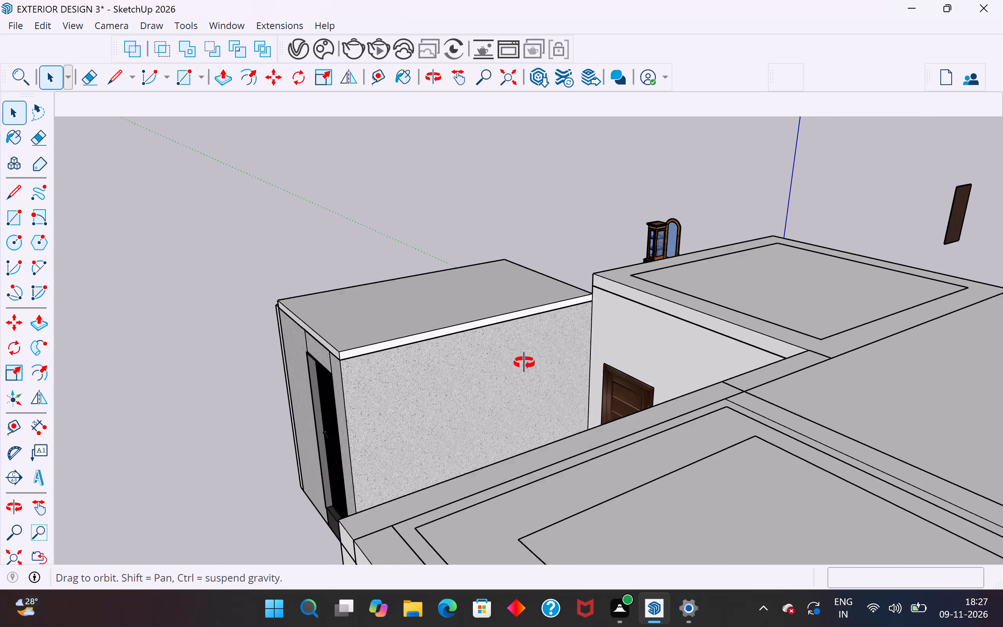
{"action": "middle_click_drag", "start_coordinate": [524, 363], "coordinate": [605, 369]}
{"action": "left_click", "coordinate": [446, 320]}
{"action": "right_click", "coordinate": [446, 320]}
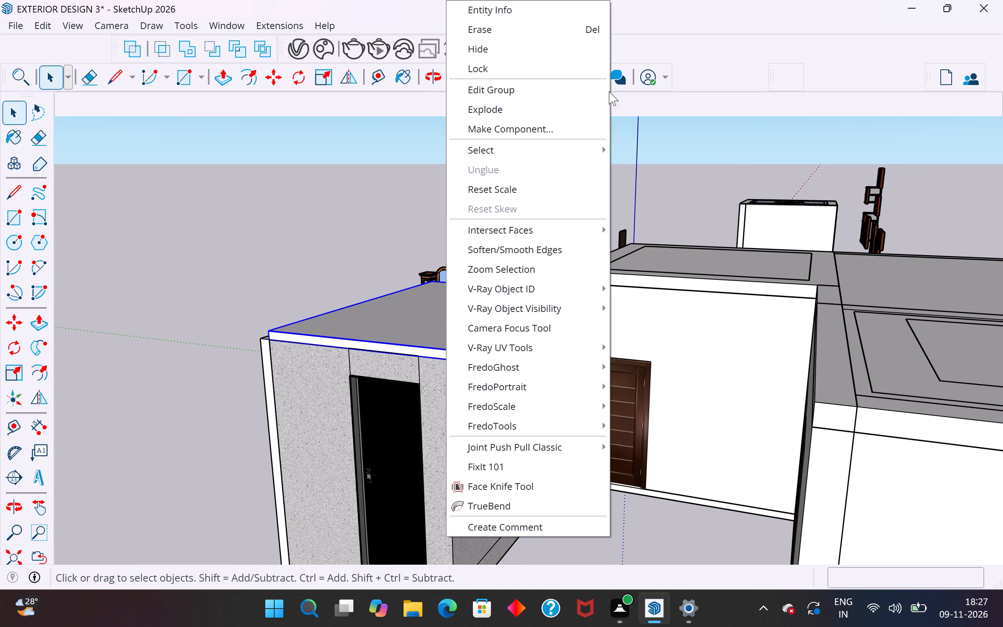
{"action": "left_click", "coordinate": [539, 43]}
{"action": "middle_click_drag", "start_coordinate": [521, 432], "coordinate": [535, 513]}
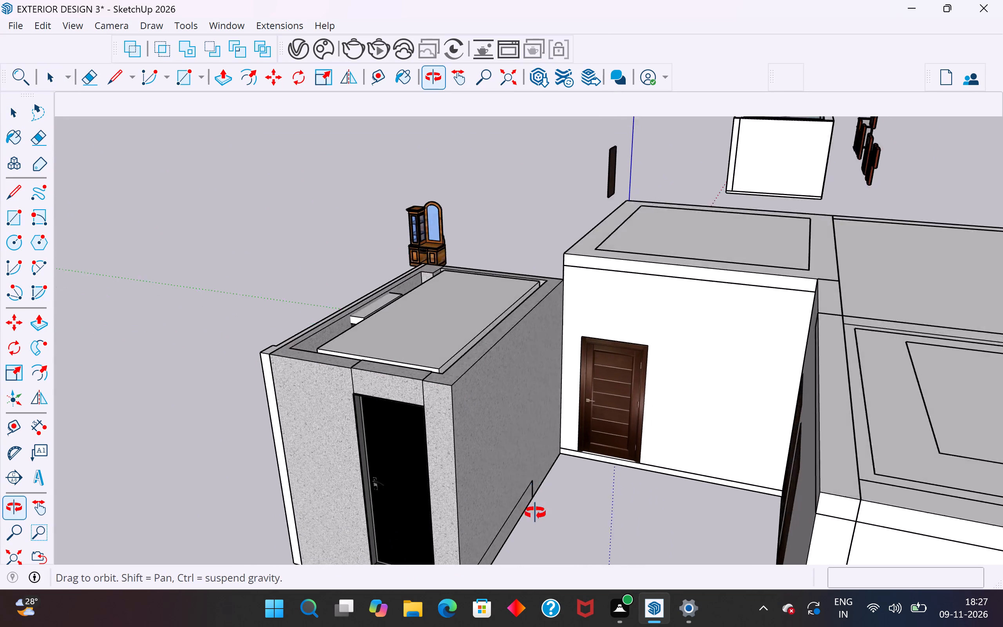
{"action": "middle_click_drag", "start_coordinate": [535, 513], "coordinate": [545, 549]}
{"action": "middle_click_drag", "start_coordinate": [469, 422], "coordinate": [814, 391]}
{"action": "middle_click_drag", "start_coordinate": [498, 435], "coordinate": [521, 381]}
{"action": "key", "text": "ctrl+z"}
Open 3D Warehouse and replace the previous search with a model search for "shower".
{"action": "middle_click_drag", "start_coordinate": [583, 403], "coordinate": [335, 324], "text": "ctrl"}
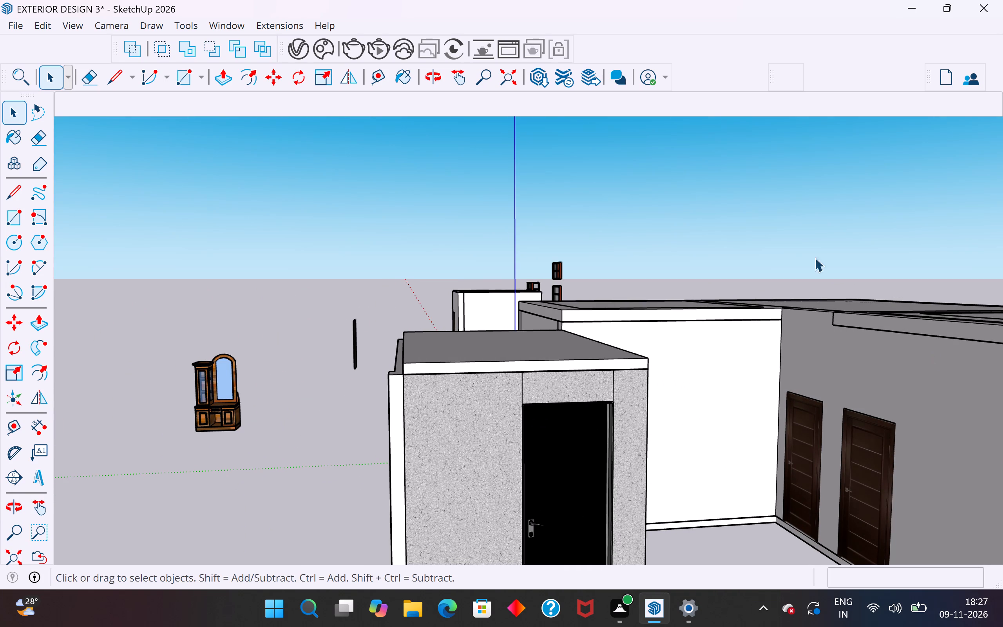
{"action": "left_click", "coordinate": [214, 25]}
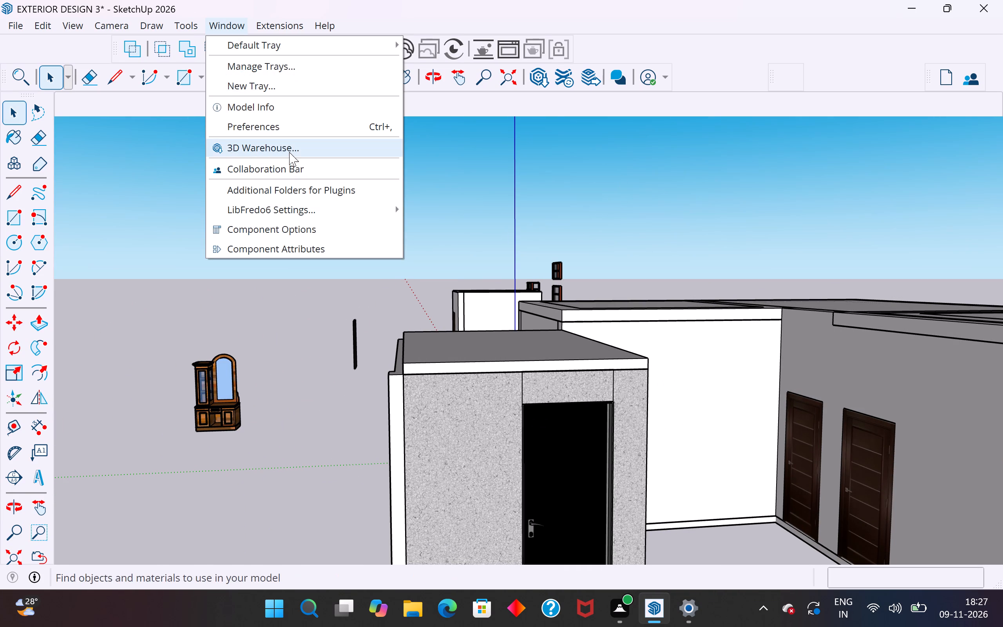
{"action": "left_click", "coordinate": [289, 152]}
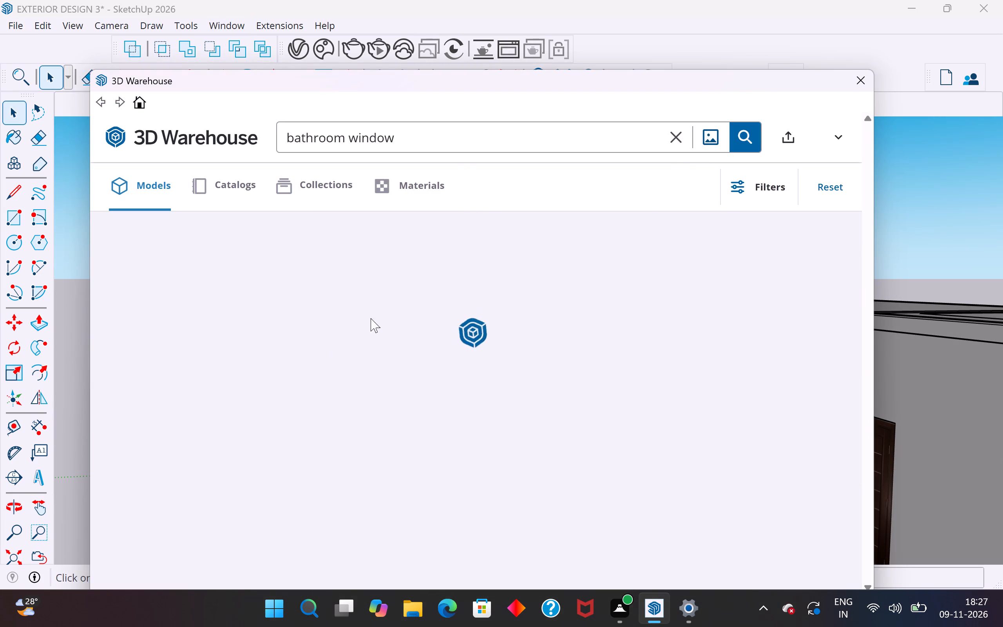
{"action": "left_click", "coordinate": [677, 143]}
{"action": "left_click", "coordinate": [428, 136]}
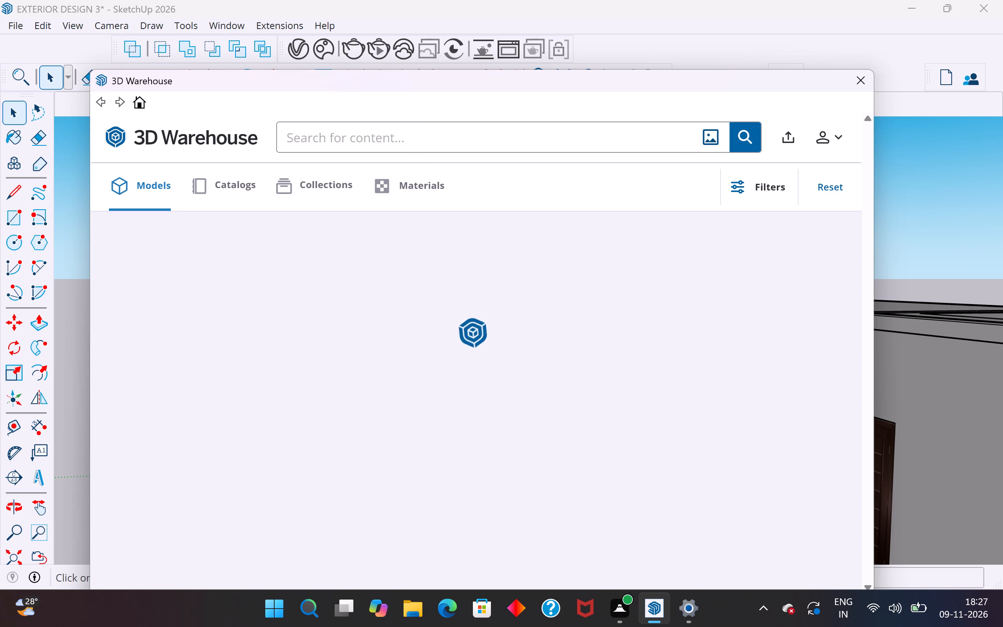
{"action": "key", "text": "s"}
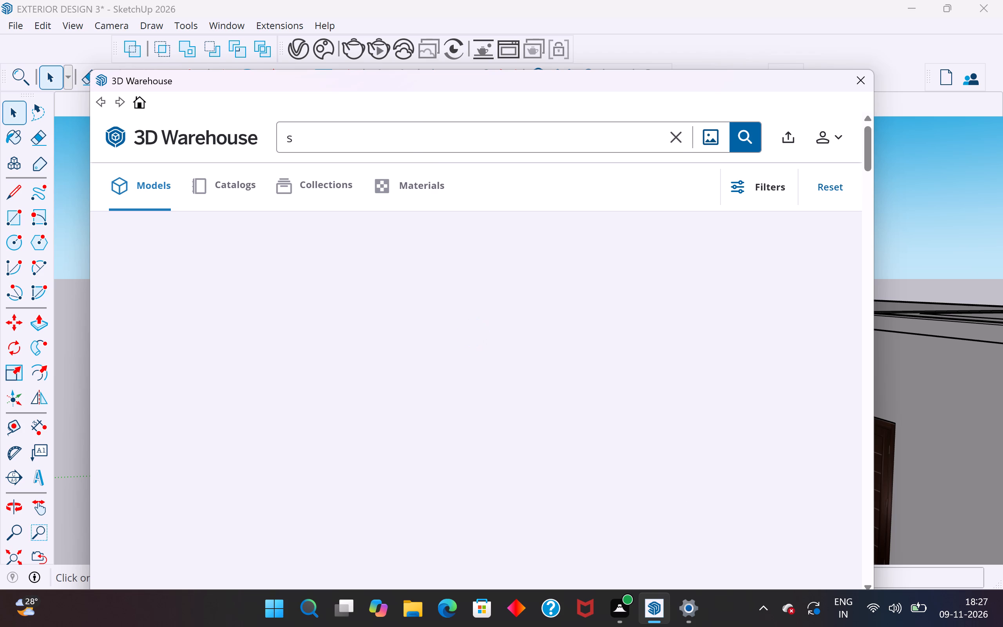
{"action": "type", "text": "hoqe"}
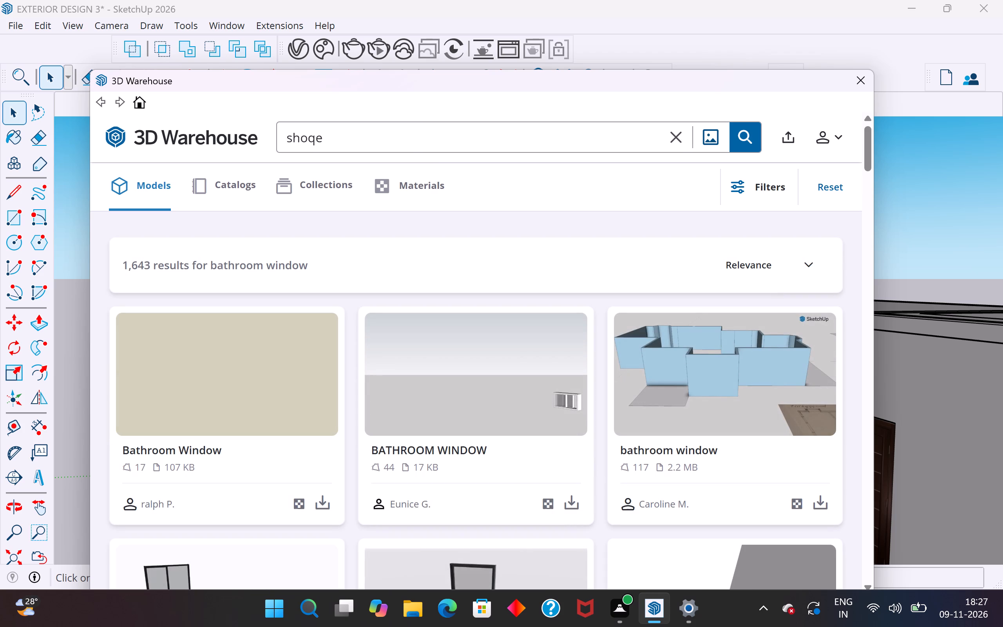
{"action": "key", "text": "BackSpace"}
{"action": "key", "text": "BackSpace"}
{"action": "type", "text": "wer"}
{"action": "key", "text": "space"}
{"action": "key", "text": "Return"}
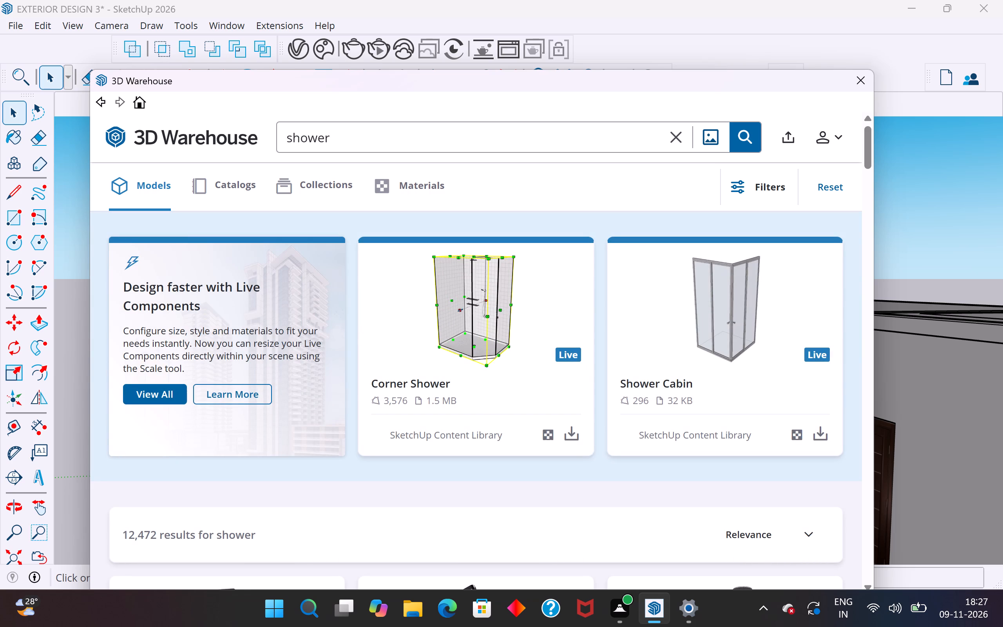
Load the 614 KB shower column model from the results and place it on the ground outside the bathroom block.
{"action": "scroll", "coordinate": [398, 362], "scroll_direction": "down", "scroll_amount": 5}
{"action": "scroll", "coordinate": [404, 365], "scroll_direction": "up", "scroll_amount": 1}
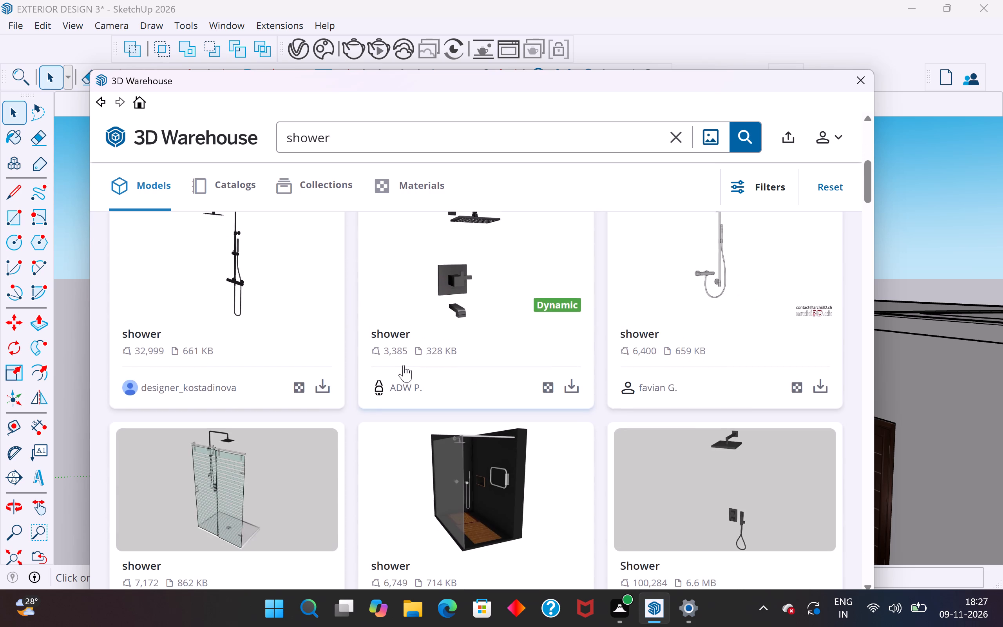
{"action": "scroll", "coordinate": [404, 365], "scroll_direction": "up", "scroll_amount": 1}
{"action": "scroll", "coordinate": [404, 365], "scroll_direction": "down", "scroll_amount": 4}
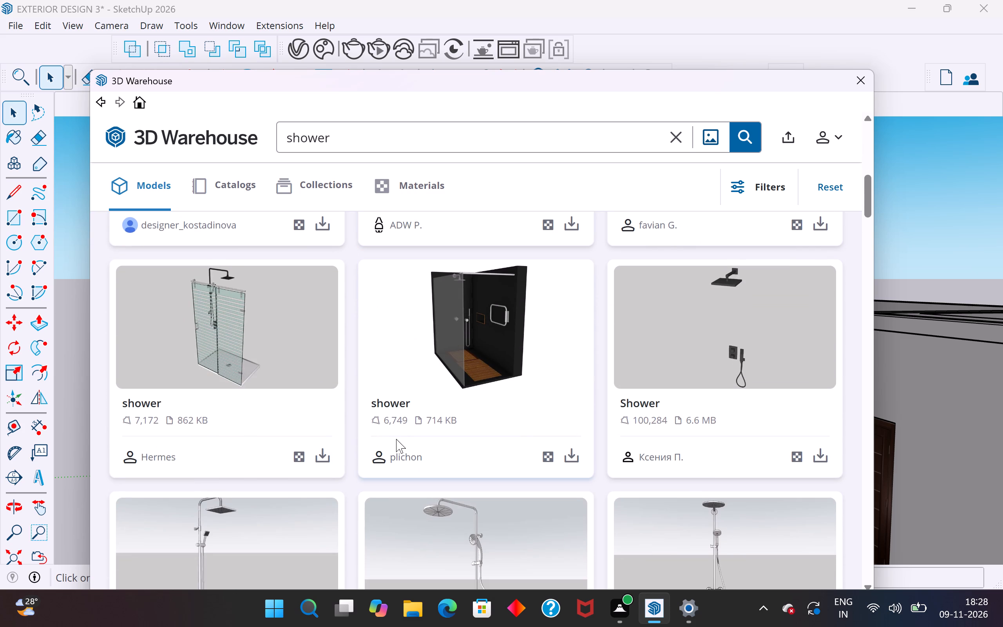
{"action": "scroll", "coordinate": [396, 439], "scroll_direction": "up", "scroll_amount": 4}
{"action": "scroll", "coordinate": [396, 439], "scroll_direction": "down", "scroll_amount": 2}
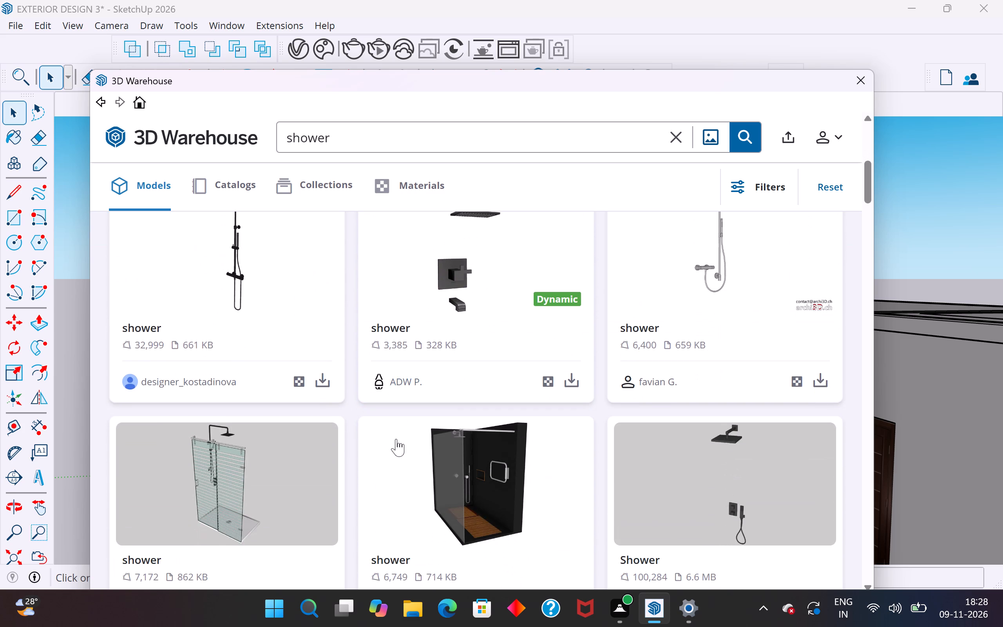
{"action": "scroll", "coordinate": [396, 439], "scroll_direction": "up", "scroll_amount": 4}
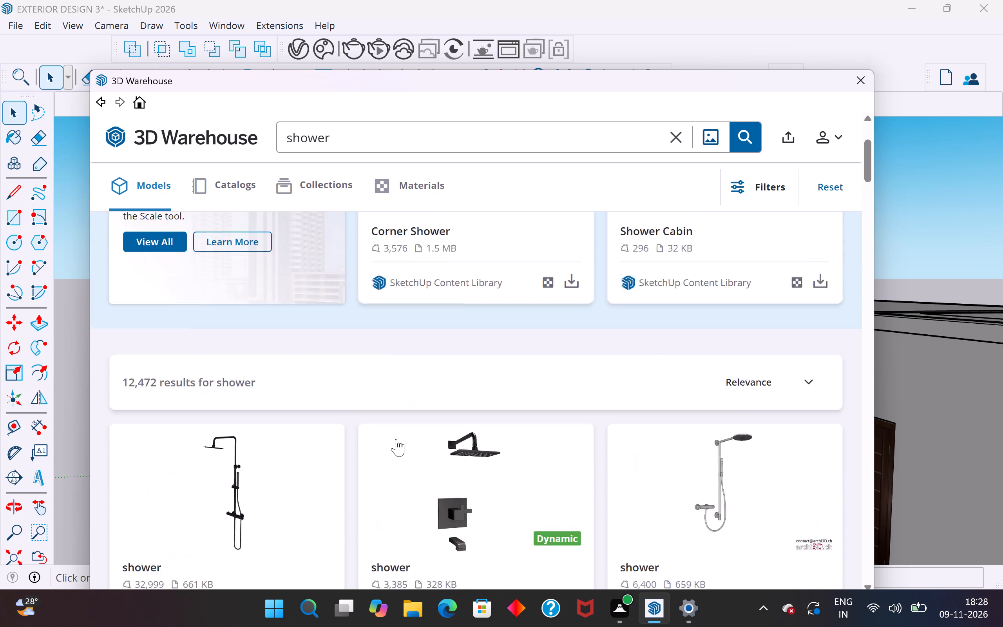
{"action": "scroll", "coordinate": [396, 439], "scroll_direction": "up", "scroll_amount": 4}
{"action": "scroll", "coordinate": [396, 439], "scroll_direction": "down", "scroll_amount": 5}
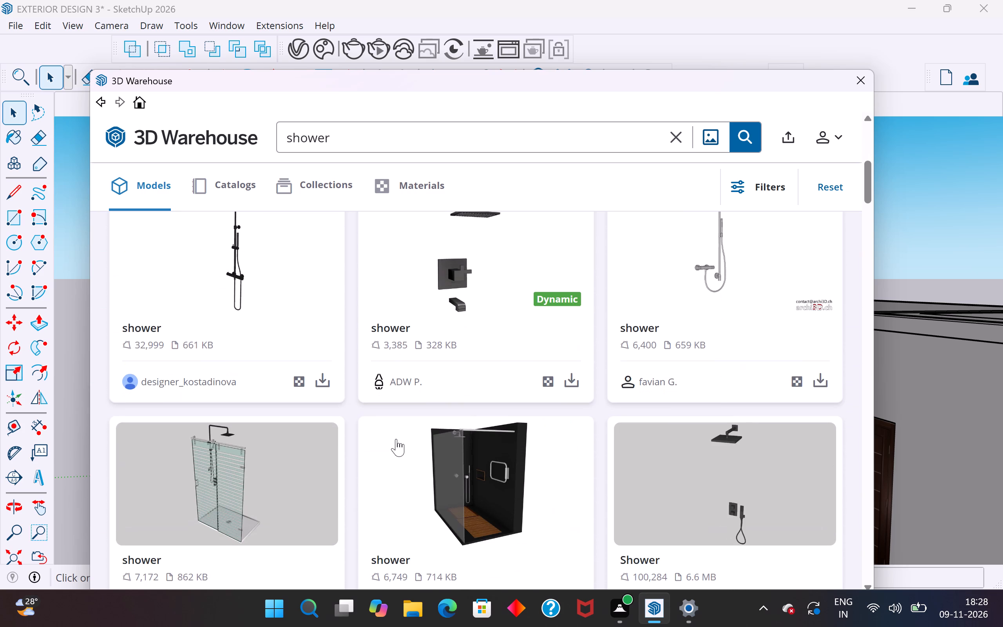
{"action": "scroll", "coordinate": [706, 498], "scroll_direction": "up", "scroll_amount": 2}
{"action": "scroll", "coordinate": [705, 498], "scroll_direction": "down", "scroll_amount": 1}
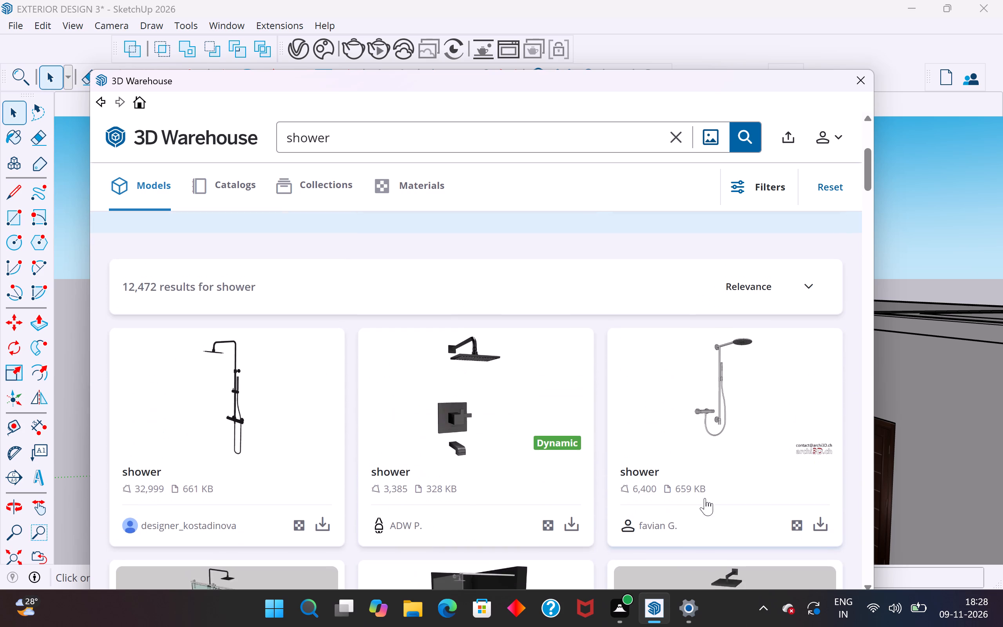
{"action": "scroll", "coordinate": [705, 498], "scroll_direction": "down", "scroll_amount": 6}
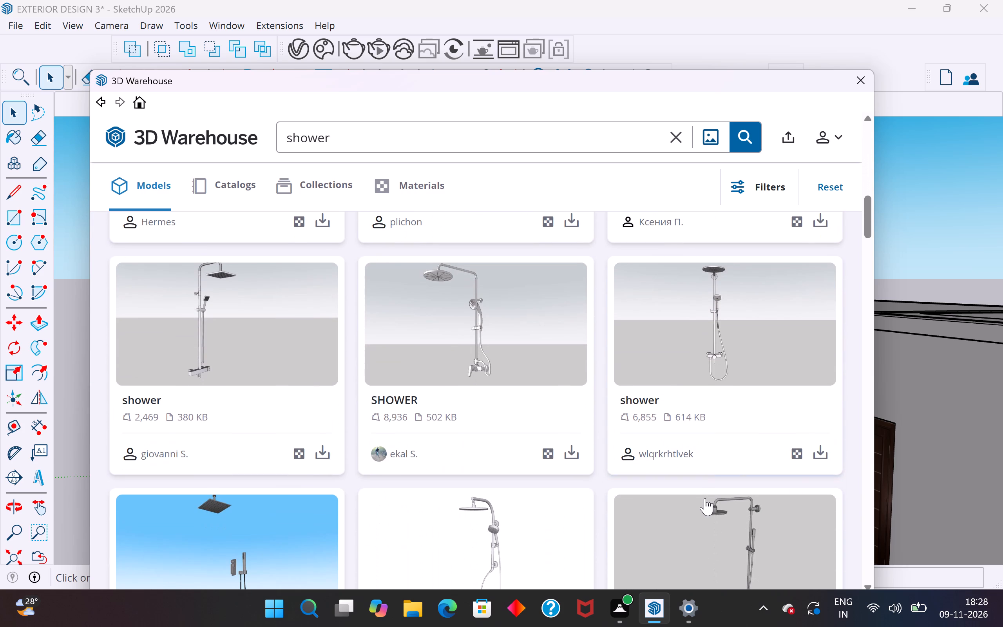
{"action": "left_click", "coordinate": [820, 450]}
{"action": "left_click", "coordinate": [432, 356]}
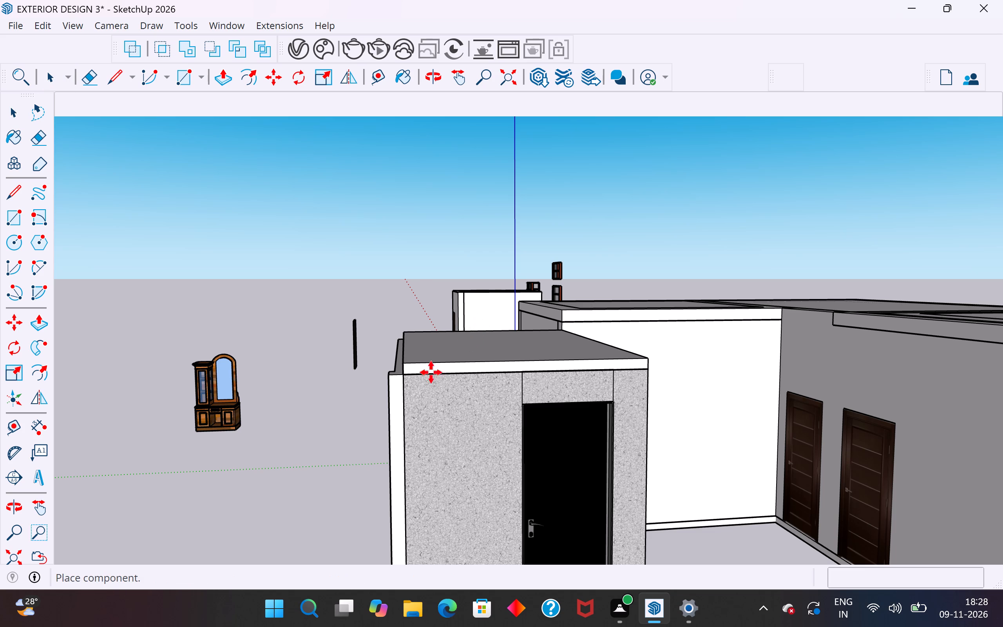
{"action": "left_click", "coordinate": [287, 500]}
{"action": "middle_click_drag", "start_coordinate": [418, 487], "coordinate": [290, 484]}
{"action": "left_click", "coordinate": [10, 116]}
{"action": "left_click", "coordinate": [175, 304]}
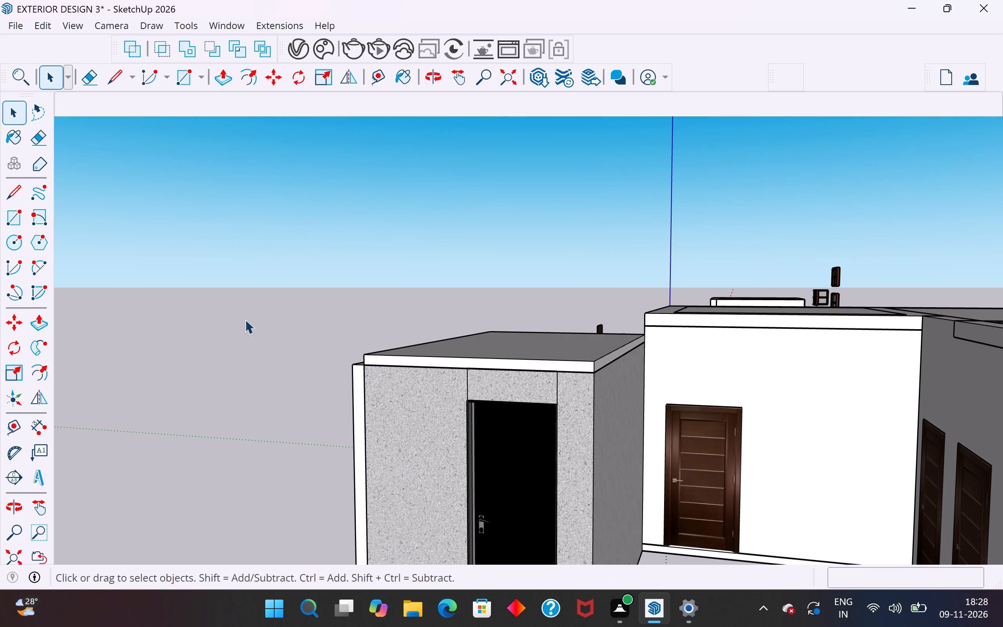
Hide the outer and inner faces of the bathroom's long side wall to expose the interior.
{"action": "middle_click_drag", "start_coordinate": [628, 345], "coordinate": [467, 359]}
{"action": "left_click", "coordinate": [556, 449]}
{"action": "right_click", "coordinate": [556, 449]}
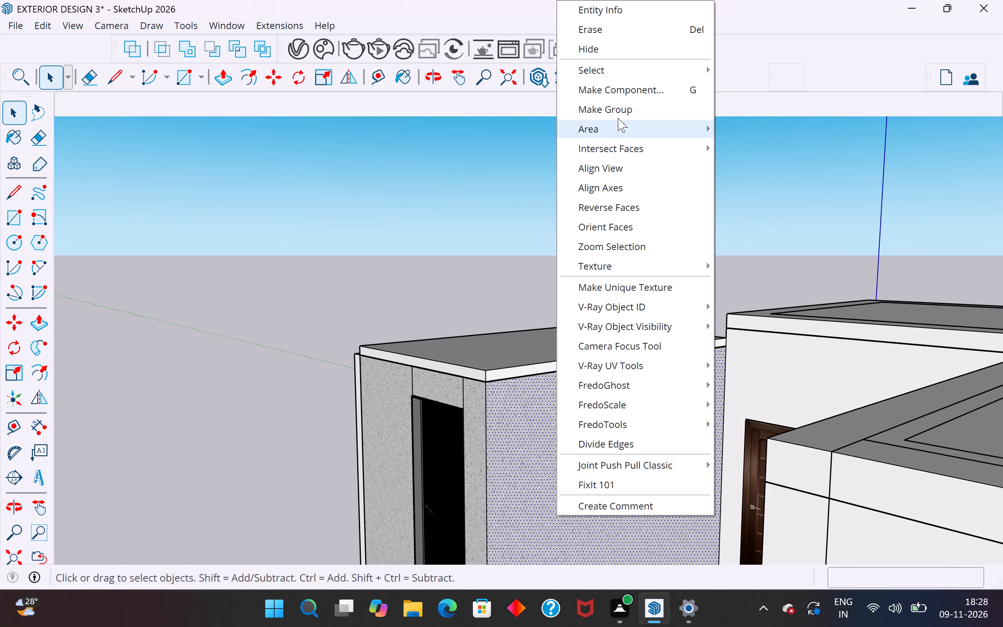
{"action": "left_click", "coordinate": [603, 51]}
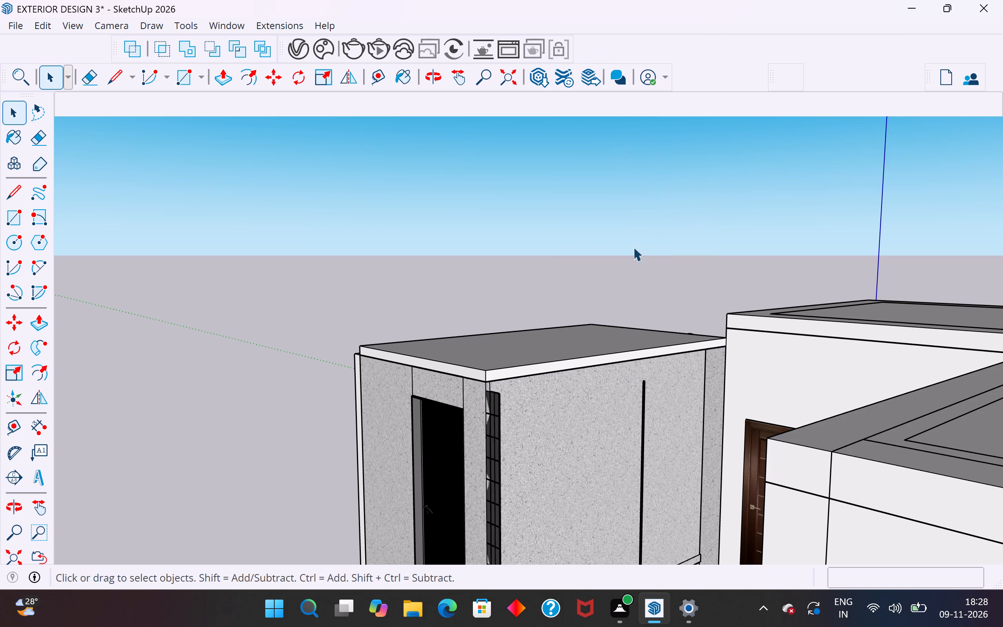
{"action": "left_click", "coordinate": [621, 426]}
{"action": "right_click", "coordinate": [621, 426]}
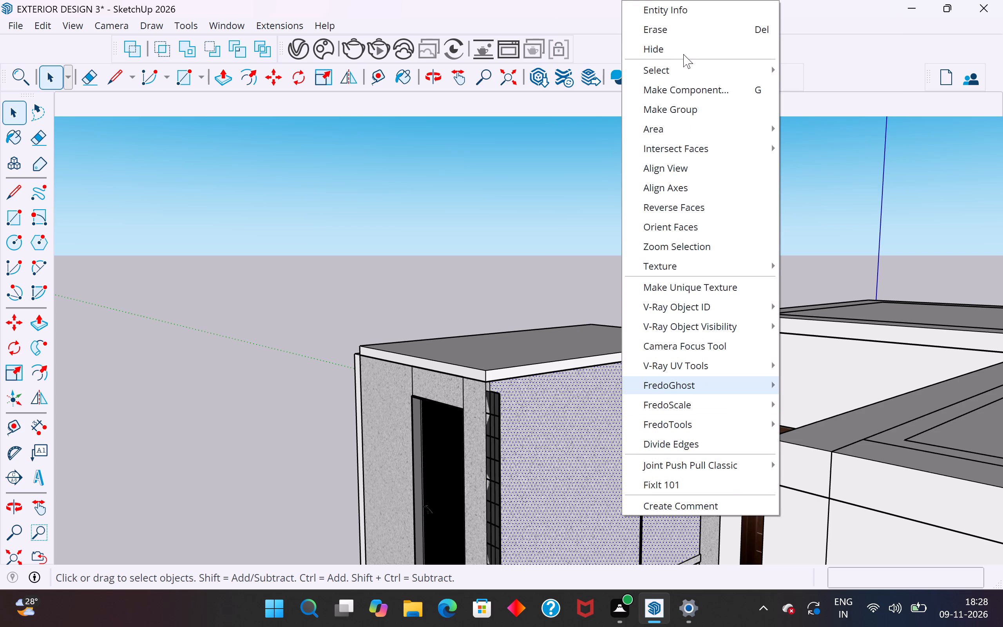
{"action": "left_click", "coordinate": [658, 51]}
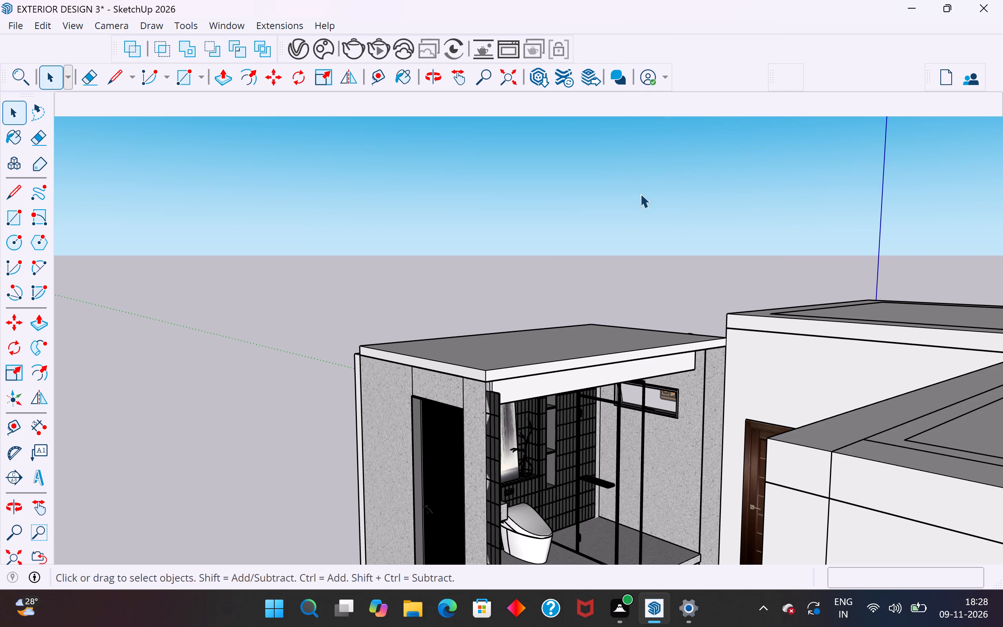
Examine the bathroom interior through the open side wall, covering the glass shower enclosure, tiled wall and window.
{"action": "middle_click_drag", "start_coordinate": [639, 260], "coordinate": [602, 244]}
{"action": "scroll", "coordinate": [608, 376], "scroll_direction": "up", "scroll_amount": 6}
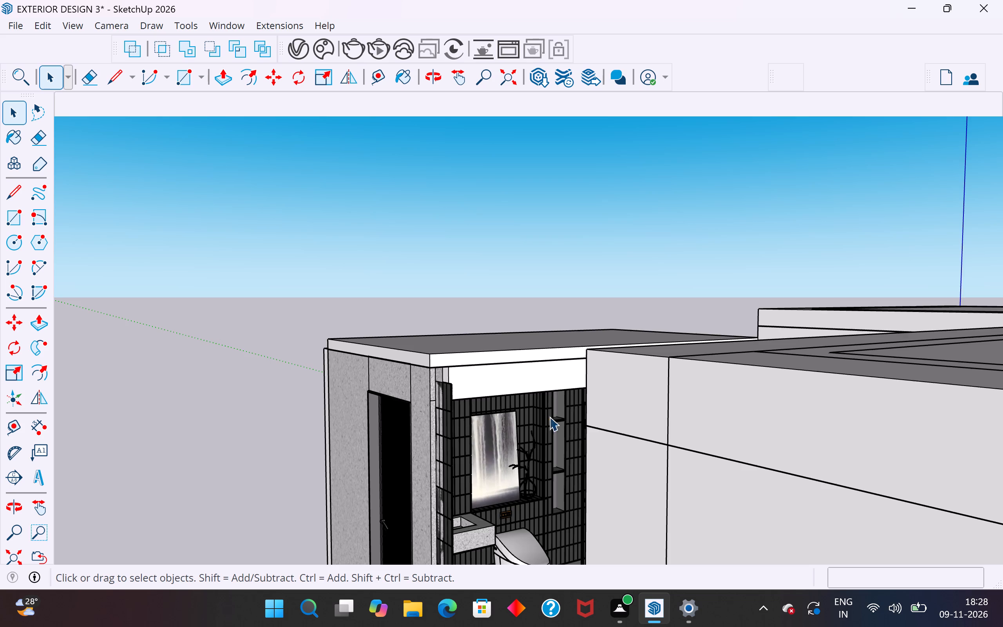
{"action": "scroll", "coordinate": [549, 417], "scroll_direction": "up", "scroll_amount": 4}
{"action": "middle_click_drag", "start_coordinate": [538, 426], "coordinate": [384, 413]}
{"action": "scroll", "coordinate": [605, 221], "scroll_direction": "down", "scroll_amount": 1}
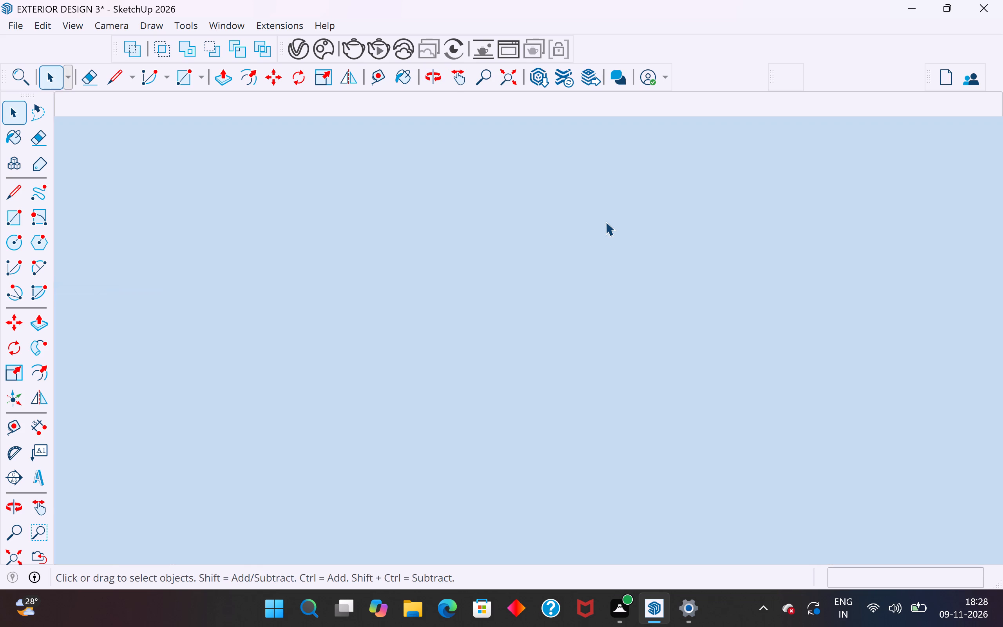
{"action": "scroll", "coordinate": [605, 221], "scroll_direction": "down", "scroll_amount": 2}
{"action": "middle_click_drag", "start_coordinate": [616, 235], "coordinate": [740, 322]}
{"action": "scroll", "coordinate": [806, 289], "scroll_direction": "down", "scroll_amount": 17}
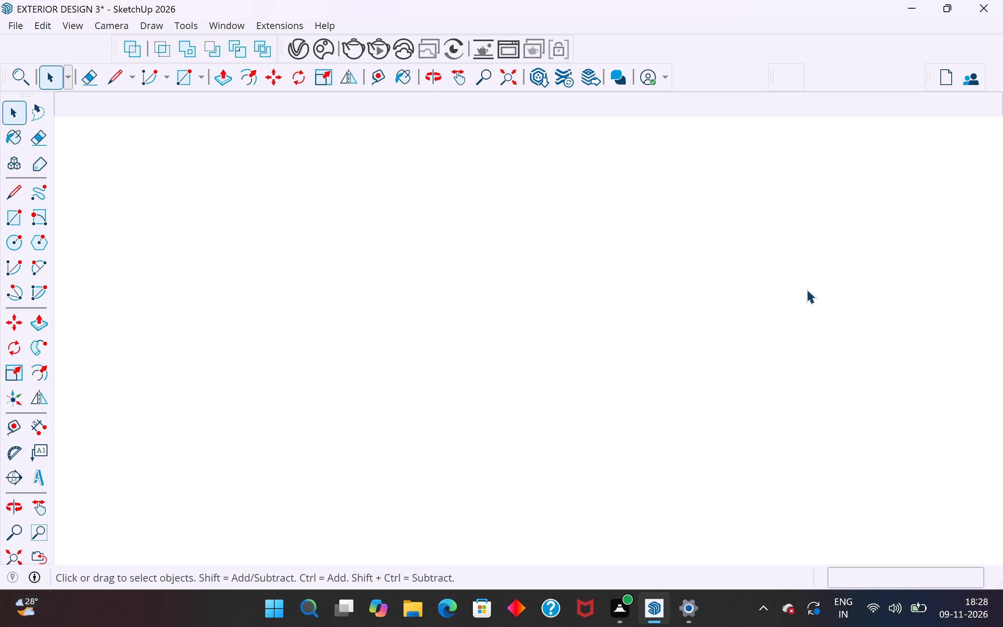
{"action": "scroll", "coordinate": [806, 289], "scroll_direction": "down", "scroll_amount": 11}
{"action": "scroll", "coordinate": [779, 307], "scroll_direction": "down", "scroll_amount": 14}
{"action": "left_click", "coordinate": [14, 560]}
{"action": "scroll", "coordinate": [434, 411], "scroll_direction": "up", "scroll_amount": 1}
{"action": "middle_click_drag", "start_coordinate": [438, 412], "coordinate": [539, 424]}
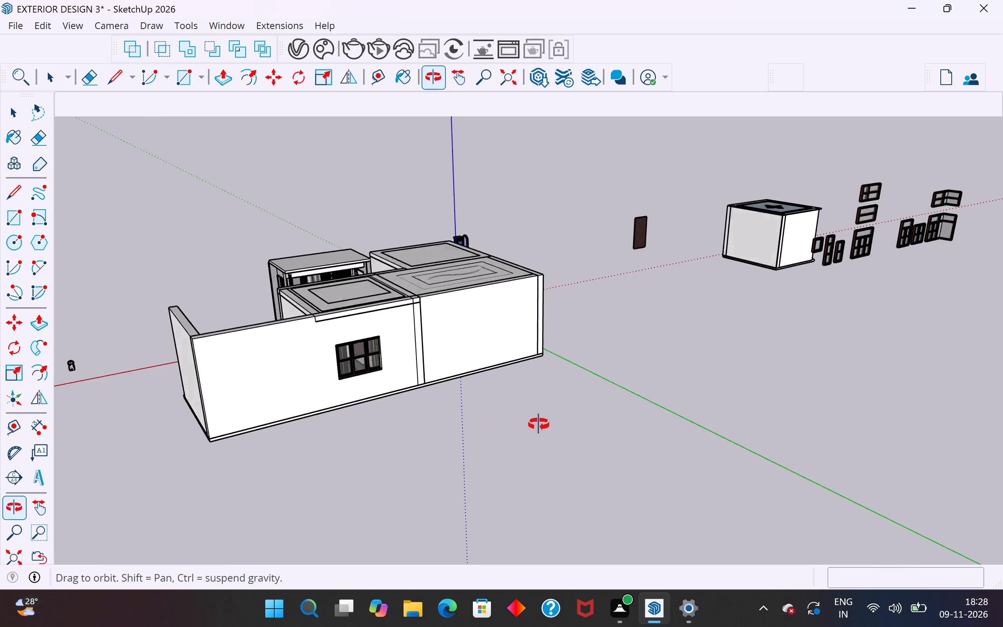
{"action": "middle_click_drag", "start_coordinate": [539, 424], "coordinate": [727, 416]}
{"action": "scroll", "coordinate": [363, 362], "scroll_direction": "up", "scroll_amount": 12}
{"action": "middle_click_drag", "start_coordinate": [474, 312], "coordinate": [433, 283]}
{"action": "scroll", "coordinate": [433, 283], "scroll_direction": "up", "scroll_amount": 8}
{"action": "middle_click_drag", "start_coordinate": [450, 293], "coordinate": [279, 308]}
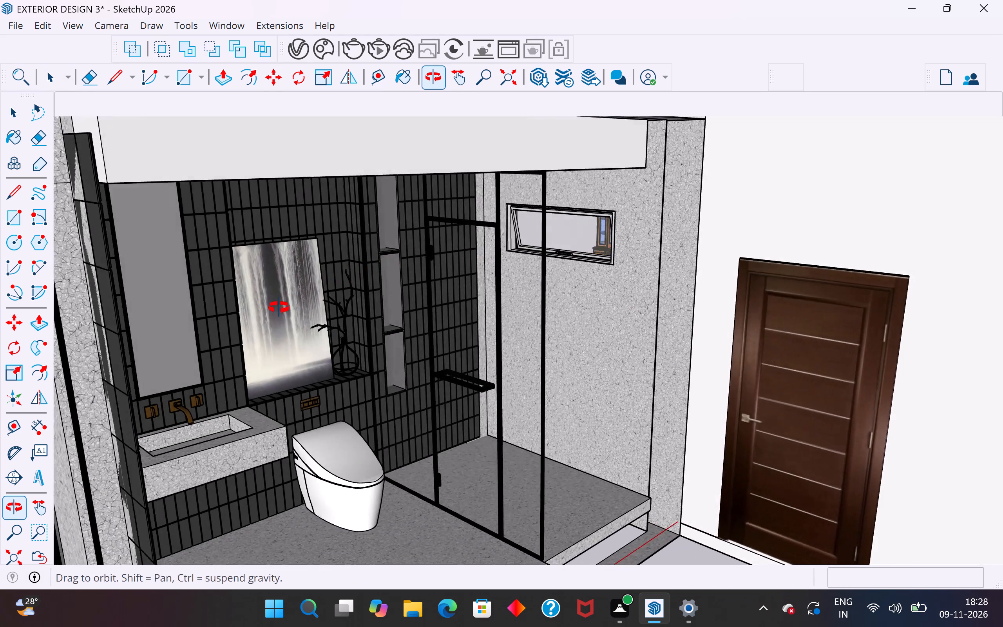
{"action": "middle_click_drag", "start_coordinate": [279, 308], "coordinate": [191, 207]}
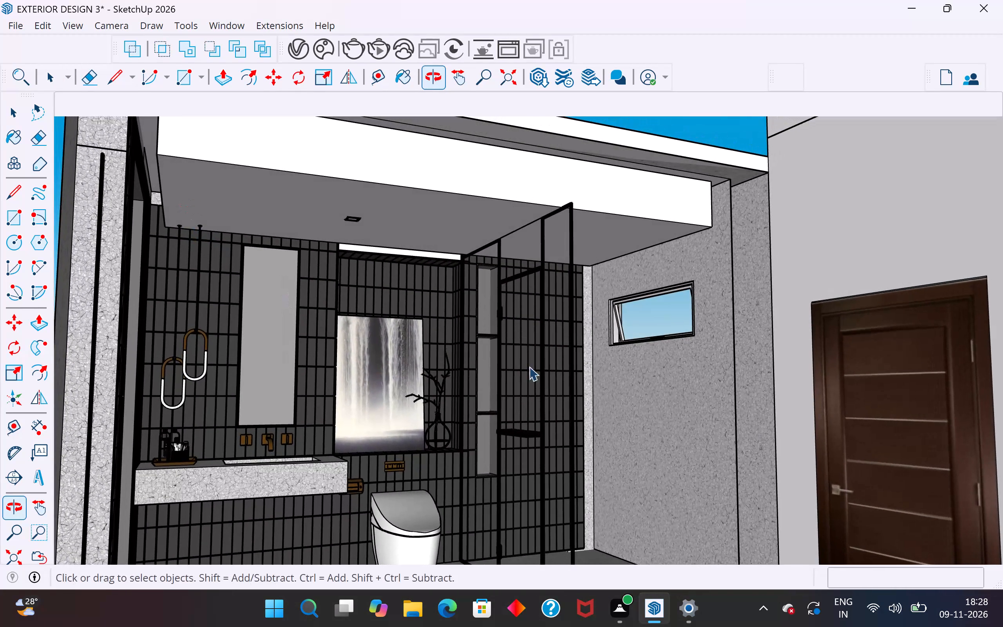
{"action": "scroll", "coordinate": [597, 382], "scroll_direction": "up", "scroll_amount": 1}
{"action": "middle_click_drag", "start_coordinate": [581, 390], "coordinate": [494, 428]}
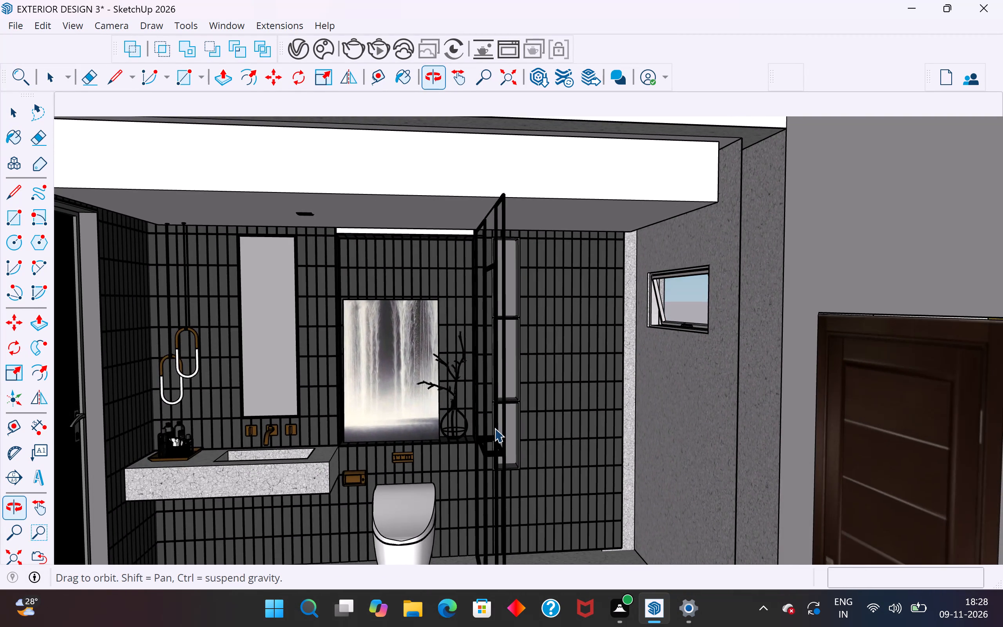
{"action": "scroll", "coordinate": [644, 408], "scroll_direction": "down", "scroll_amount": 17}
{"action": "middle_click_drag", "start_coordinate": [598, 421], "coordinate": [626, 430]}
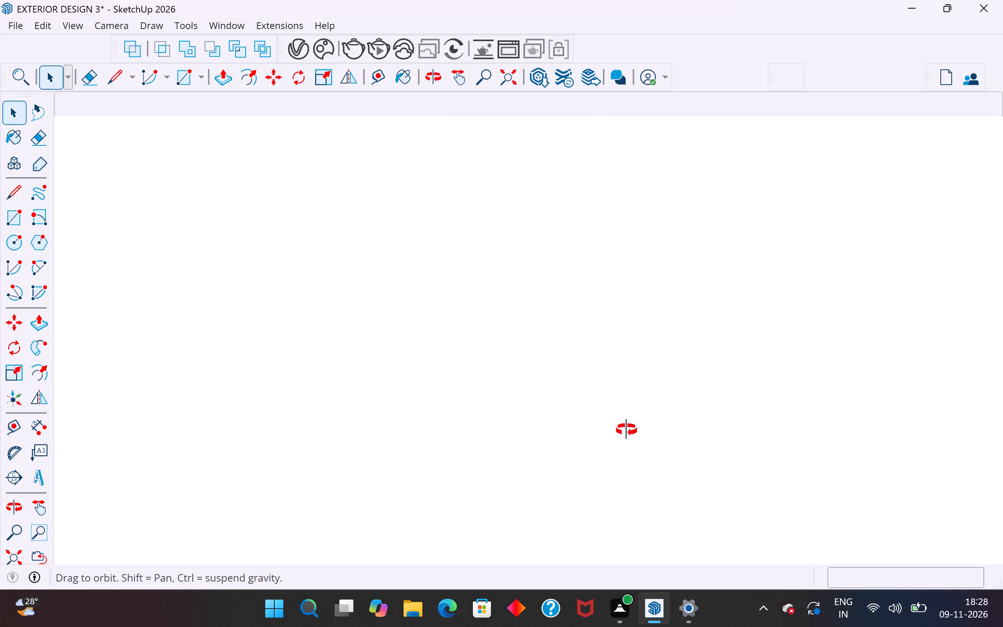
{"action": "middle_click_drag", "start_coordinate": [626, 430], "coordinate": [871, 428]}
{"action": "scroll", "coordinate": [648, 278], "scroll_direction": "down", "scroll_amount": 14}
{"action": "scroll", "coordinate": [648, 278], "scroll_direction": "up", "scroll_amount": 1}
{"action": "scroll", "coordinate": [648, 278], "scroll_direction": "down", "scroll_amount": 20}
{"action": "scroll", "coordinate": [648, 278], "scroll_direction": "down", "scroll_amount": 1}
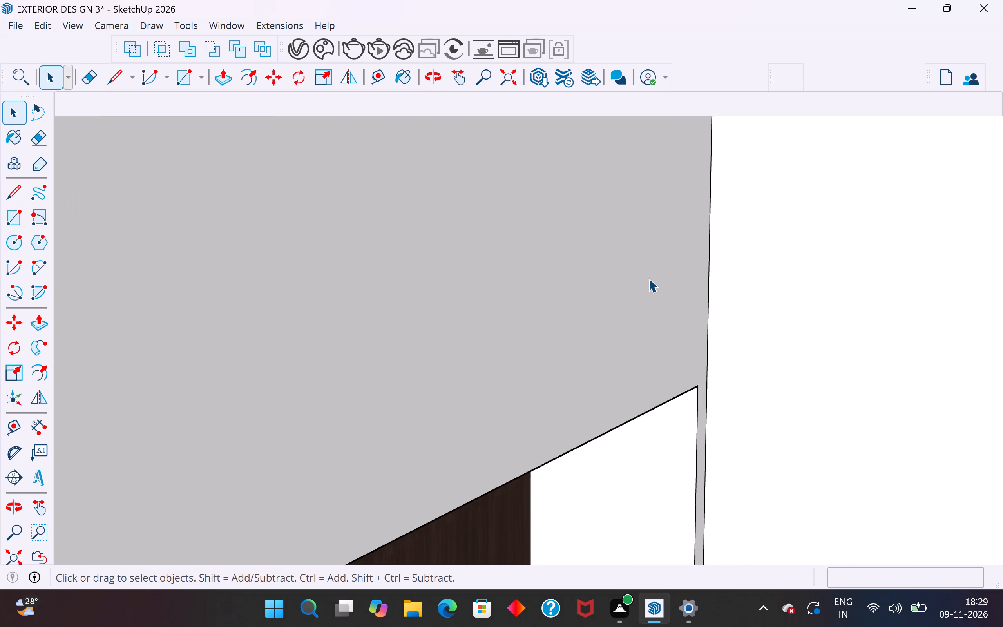
Move the shower column from the ground outside into the bathroom, onto the dark tiled wall between the niche and the window wall.
{"action": "scroll", "coordinate": [648, 278], "scroll_direction": "down", "scroll_amount": 20}
{"action": "scroll", "coordinate": [647, 274], "scroll_direction": "down", "scroll_amount": 6}
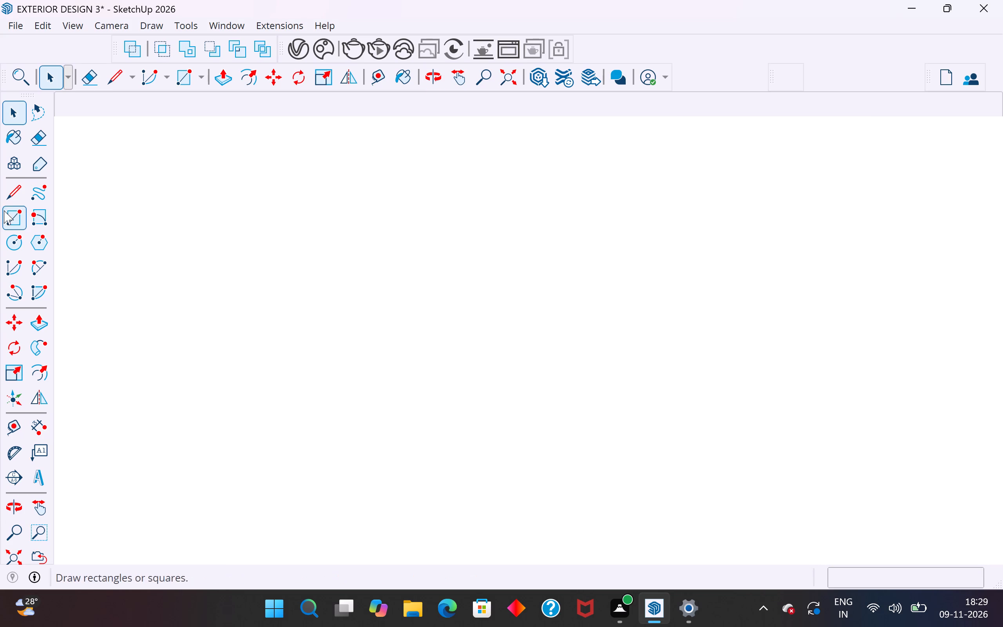
{"action": "scroll", "coordinate": [598, 371], "scroll_direction": "down", "scroll_amount": 3}
{"action": "left_click", "coordinate": [14, 559]}
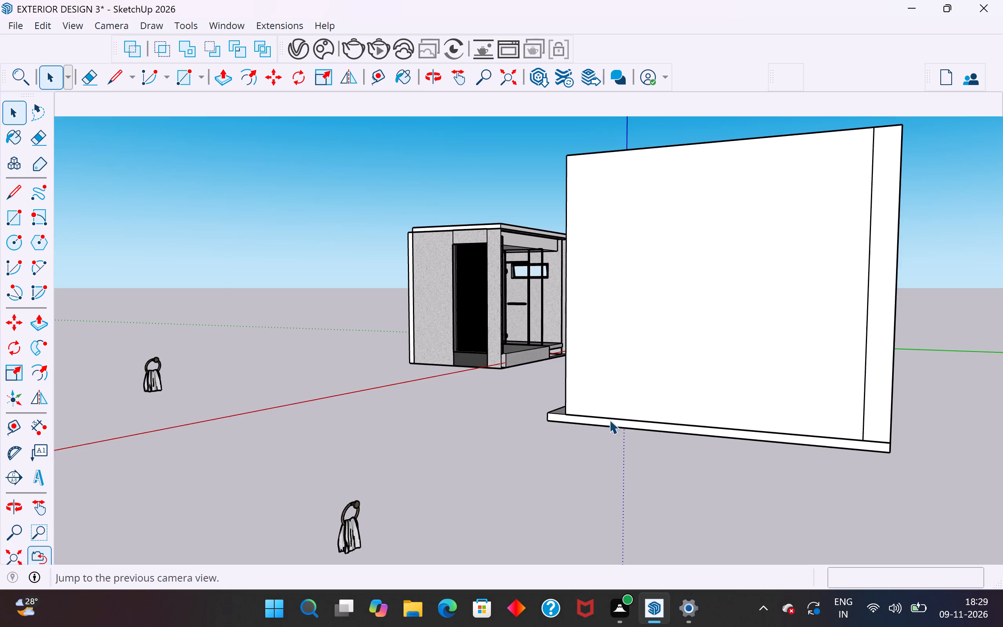
{"action": "scroll", "coordinate": [649, 404], "scroll_direction": "down", "scroll_amount": 3}
{"action": "middle_click_drag", "start_coordinate": [485, 418], "coordinate": [728, 488]}
{"action": "scroll", "coordinate": [322, 276], "scroll_direction": "up", "scroll_amount": 3}
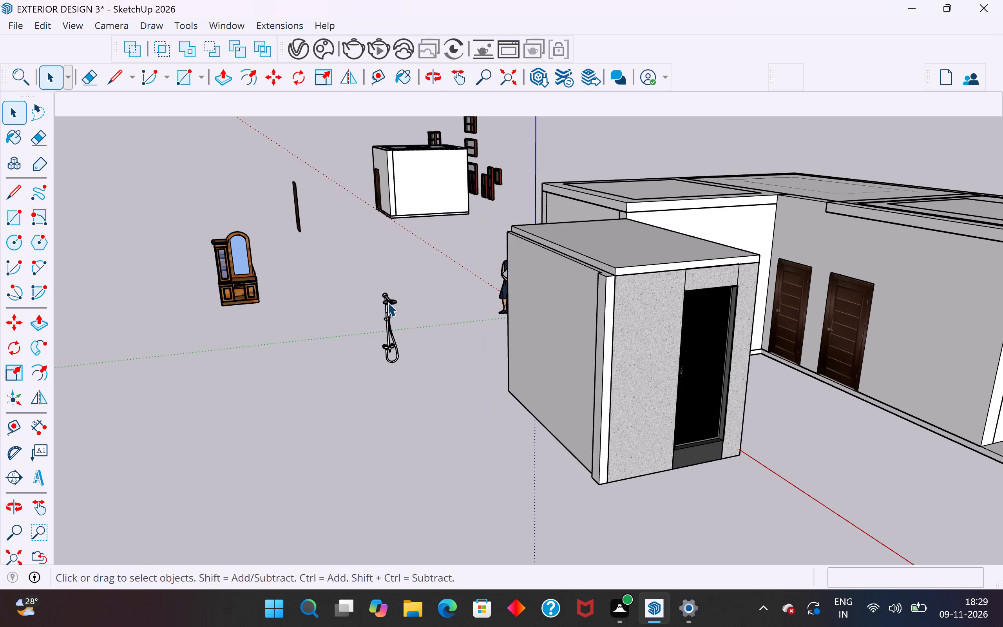
{"action": "left_click_drag", "start_coordinate": [410, 286], "coordinate": [346, 395]}
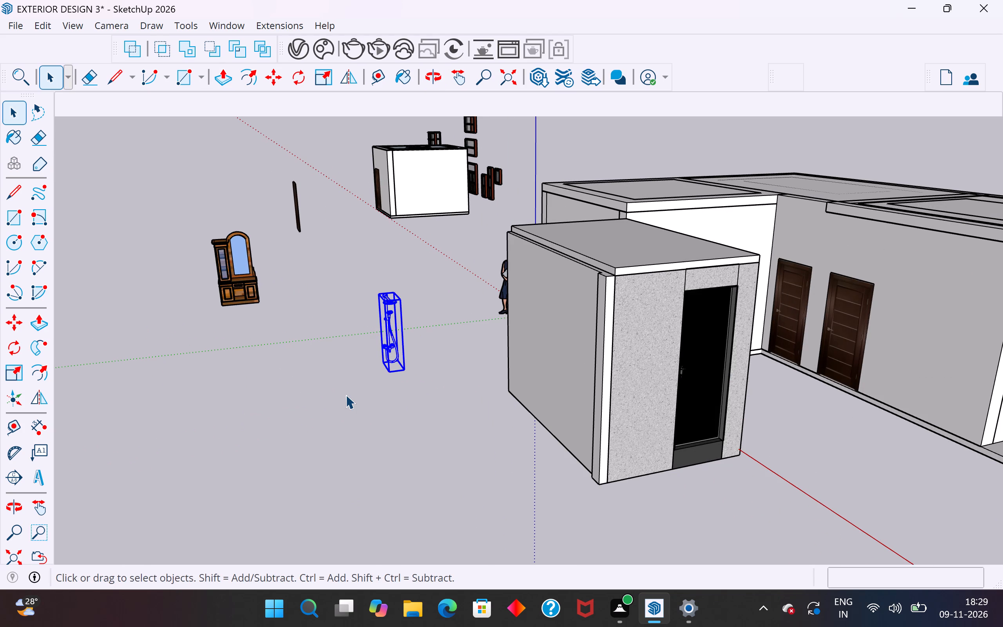
{"action": "key", "text": "m"}
{"action": "scroll", "coordinate": [413, 308], "scroll_direction": "up", "scroll_amount": 7}
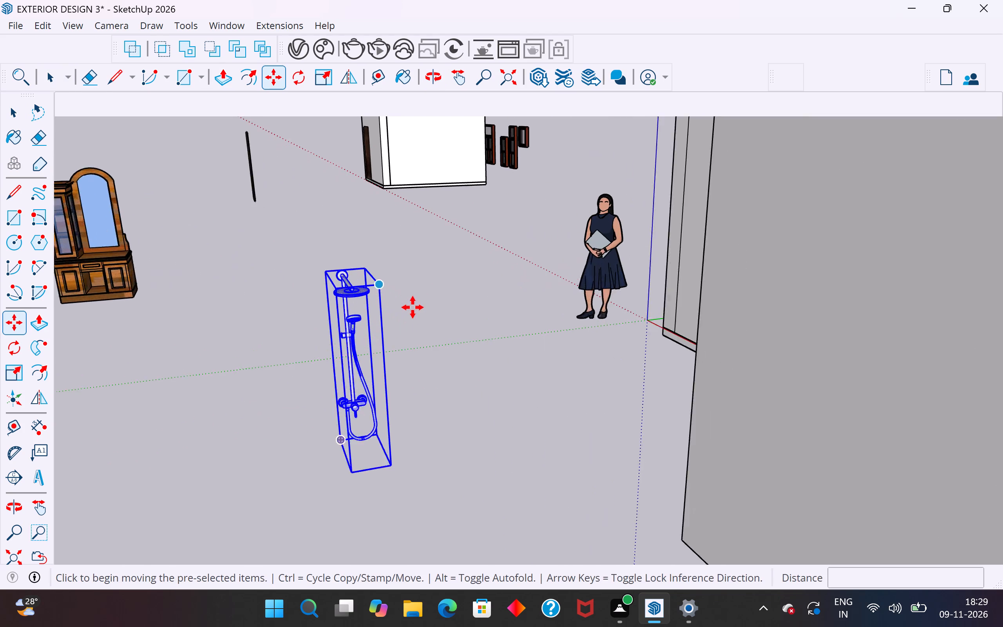
{"action": "scroll", "coordinate": [376, 294], "scroll_direction": "up", "scroll_amount": 2}
{"action": "left_click", "coordinate": [292, 244]}
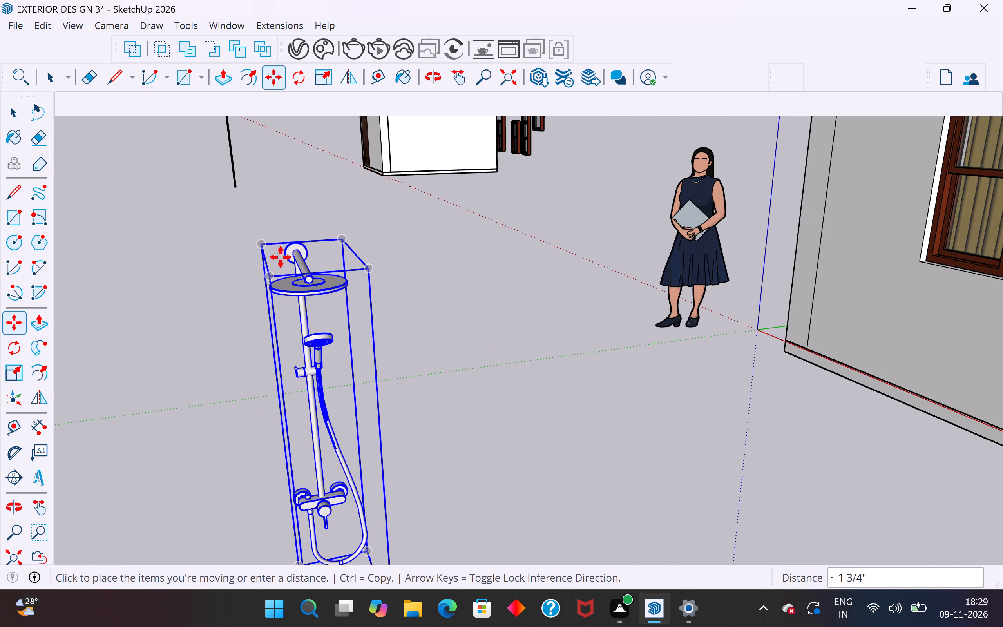
{"action": "scroll", "coordinate": [236, 335], "scroll_direction": "down", "scroll_amount": 19}
{"action": "scroll", "coordinate": [299, 344], "scroll_direction": "down", "scroll_amount": 10}
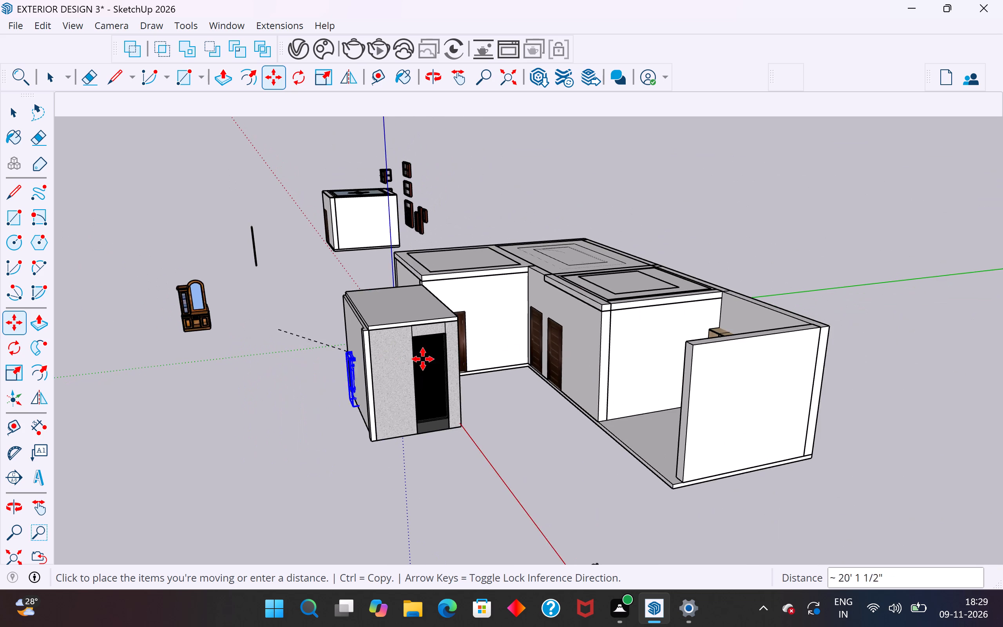
{"action": "middle_click_drag", "start_coordinate": [521, 363], "coordinate": [313, 397]}
{"action": "scroll", "coordinate": [478, 333], "scroll_direction": "up", "scroll_amount": 17}
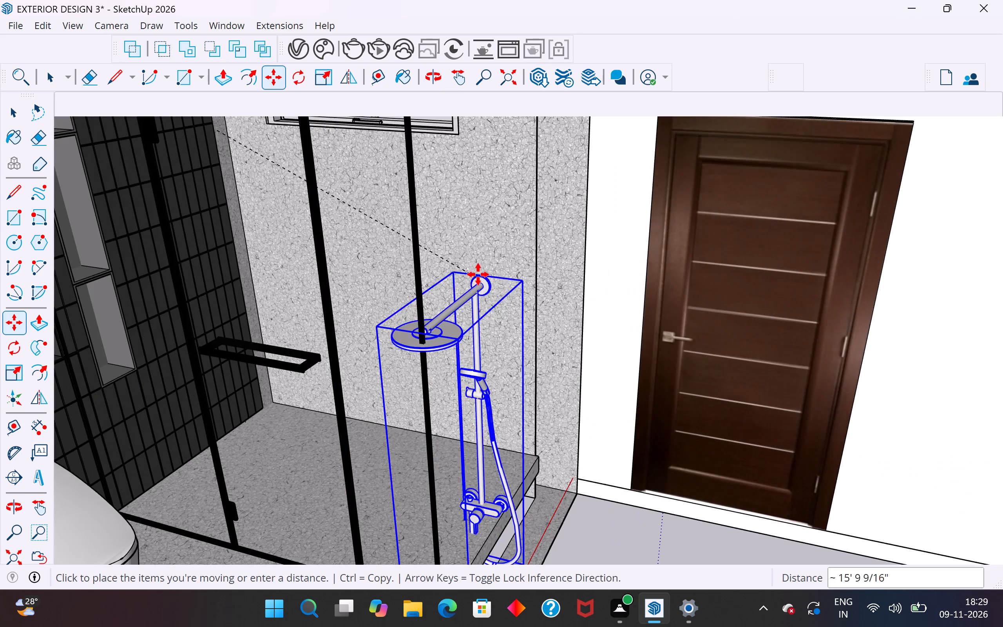
{"action": "scroll", "coordinate": [478, 274], "scroll_direction": "up", "scroll_amount": 4}
{"action": "middle_click_drag", "start_coordinate": [480, 274], "coordinate": [444, 220]}
{"action": "scroll", "coordinate": [447, 276], "scroll_direction": "down", "scroll_amount": 4}
{"action": "middle_click_drag", "start_coordinate": [463, 271], "coordinate": [332, 270]}
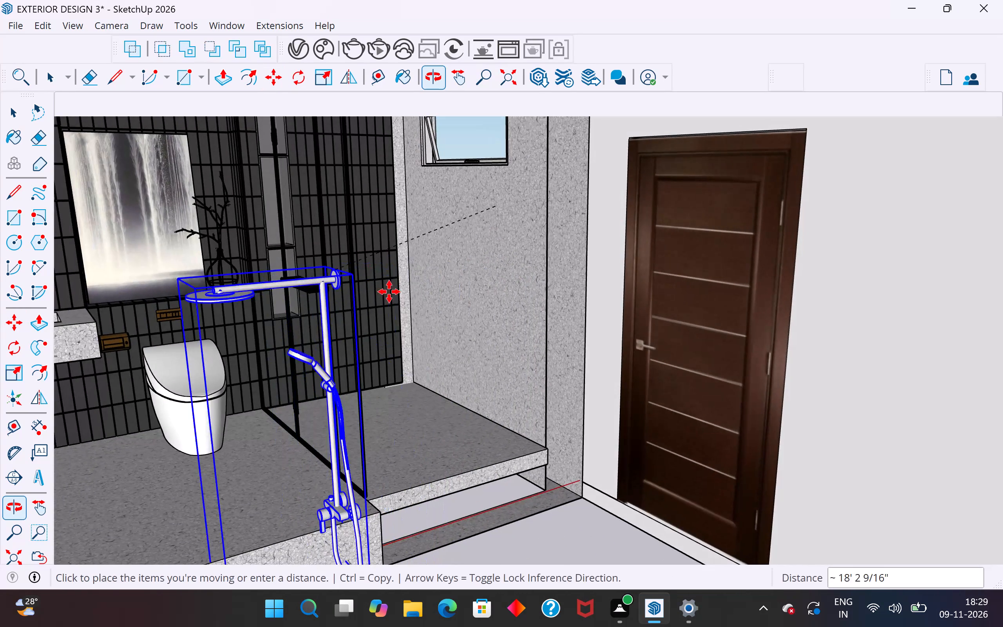
{"action": "scroll", "coordinate": [463, 339], "scroll_direction": "down", "scroll_amount": 6}
{"action": "middle_click_drag", "start_coordinate": [489, 359], "coordinate": [700, 400]}
{"action": "scroll", "coordinate": [700, 401], "scroll_direction": "down", "scroll_amount": 4}
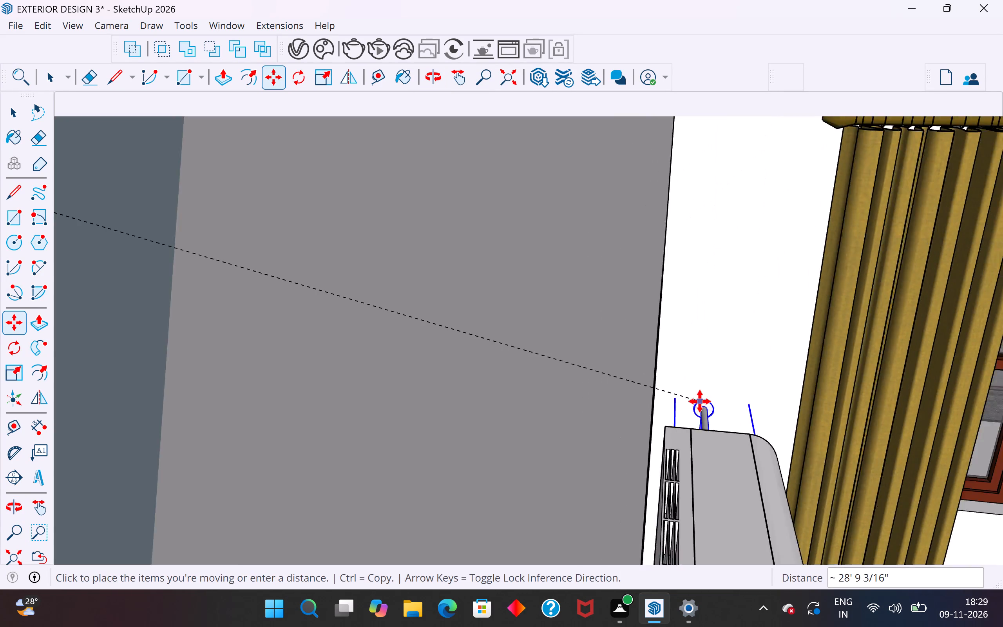
{"action": "scroll", "coordinate": [700, 401], "scroll_direction": "down", "scroll_amount": 20}
{"action": "scroll", "coordinate": [700, 401], "scroll_direction": "down", "scroll_amount": 20}
{"action": "scroll", "coordinate": [700, 401], "scroll_direction": "down", "scroll_amount": 1}
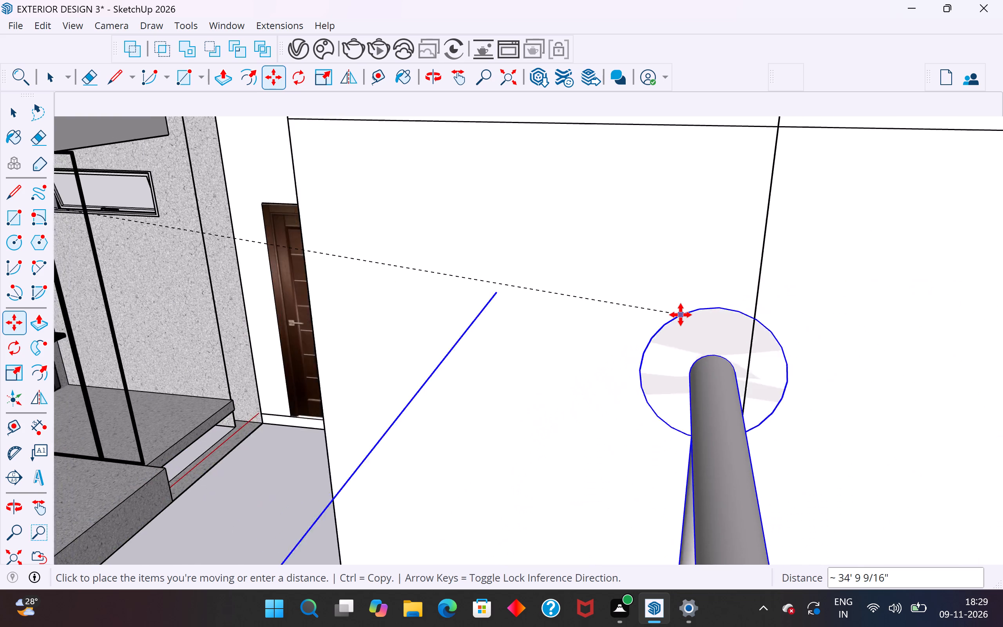
{"action": "scroll", "coordinate": [681, 315], "scroll_direction": "down", "scroll_amount": 20}
{"action": "scroll", "coordinate": [681, 315], "scroll_direction": "down", "scroll_amount": 1}
{"action": "middle_click_drag", "start_coordinate": [351, 291], "coordinate": [415, 274]}
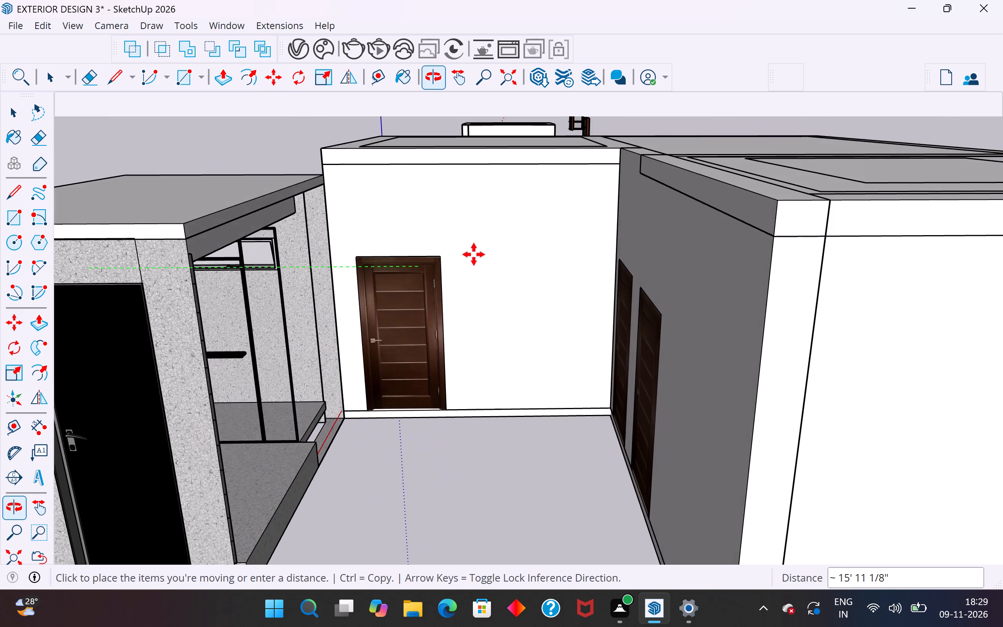
{"action": "scroll", "coordinate": [571, 297], "scroll_direction": "down", "scroll_amount": 6}
{"action": "scroll", "coordinate": [372, 263], "scroll_direction": "up", "scroll_amount": 10}
{"action": "middle_click_drag", "start_coordinate": [422, 266], "coordinate": [276, 207]}
{"action": "left_click_drag", "start_coordinate": [294, 225], "coordinate": [276, 207]}
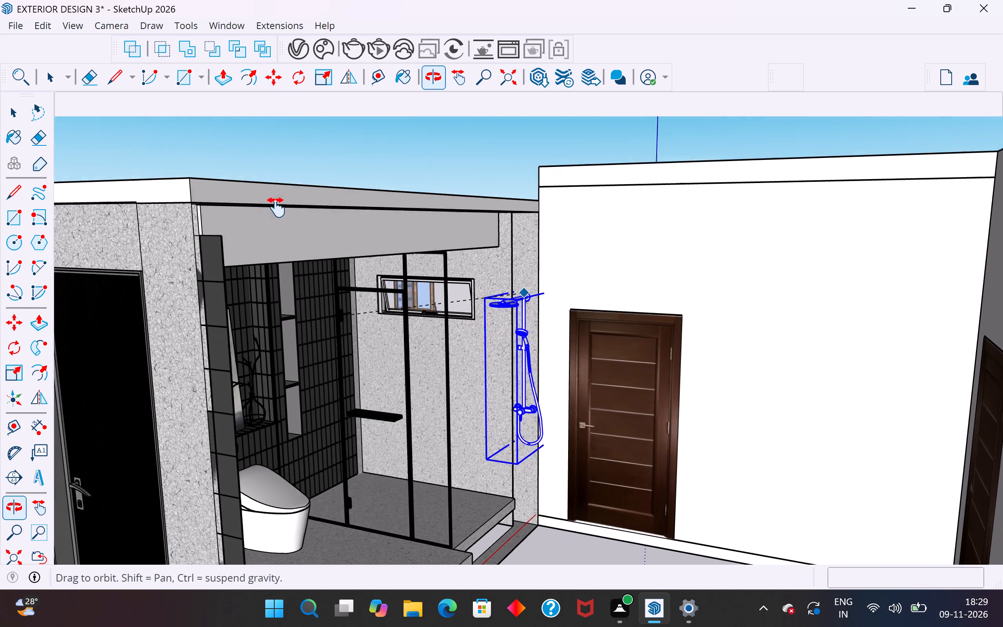
{"action": "middle_click_drag", "start_coordinate": [276, 207], "coordinate": [276, 207]}
{"action": "left_click_drag", "start_coordinate": [276, 207], "coordinate": [319, 243]}
{"action": "scroll", "coordinate": [429, 288], "scroll_direction": "up", "scroll_amount": 4}
{"action": "middle_click_drag", "start_coordinate": [448, 296], "coordinate": [311, 262]}
{"action": "scroll", "coordinate": [382, 301], "scroll_direction": "up", "scroll_amount": 5}
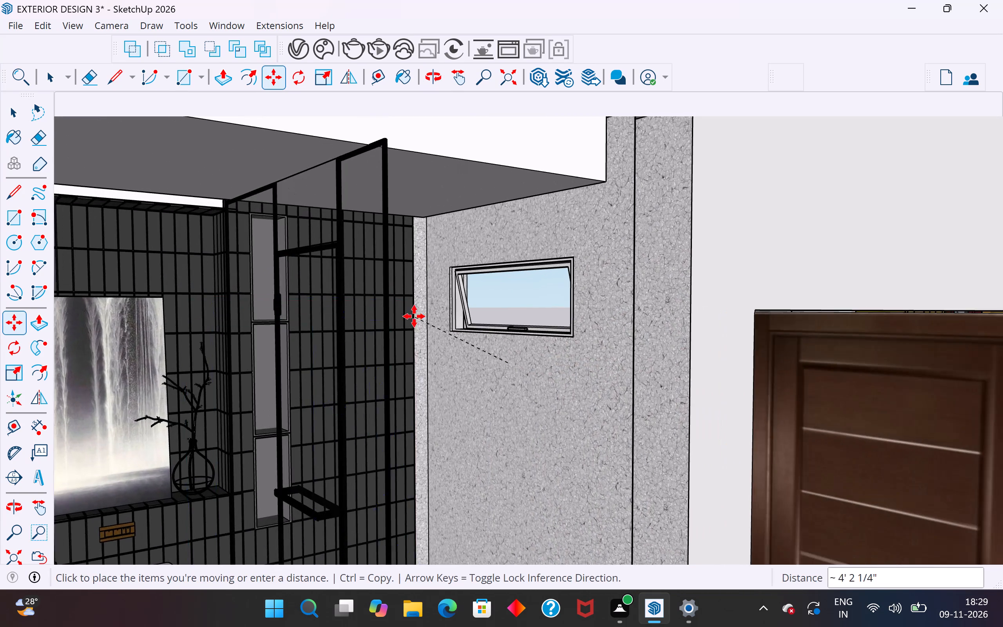
{"action": "middle_click_drag", "start_coordinate": [414, 317], "coordinate": [351, 318]}
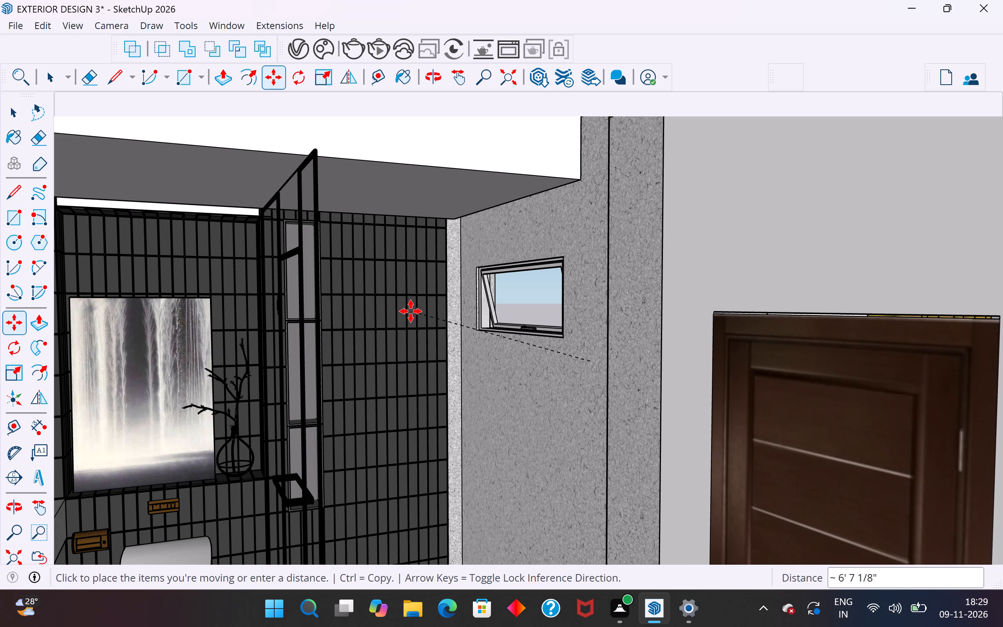
{"action": "left_click", "coordinate": [422, 310]}
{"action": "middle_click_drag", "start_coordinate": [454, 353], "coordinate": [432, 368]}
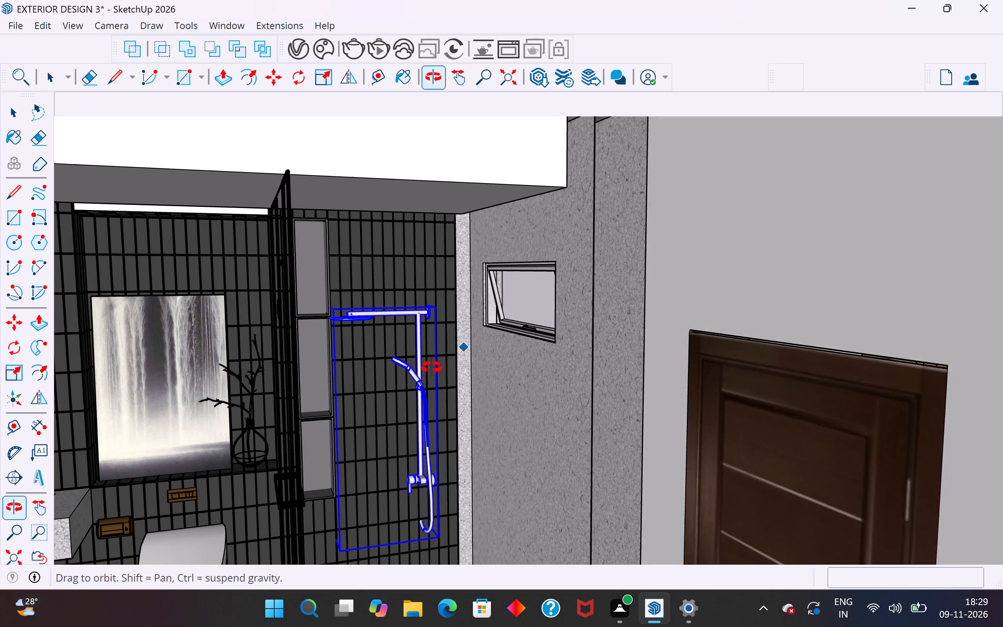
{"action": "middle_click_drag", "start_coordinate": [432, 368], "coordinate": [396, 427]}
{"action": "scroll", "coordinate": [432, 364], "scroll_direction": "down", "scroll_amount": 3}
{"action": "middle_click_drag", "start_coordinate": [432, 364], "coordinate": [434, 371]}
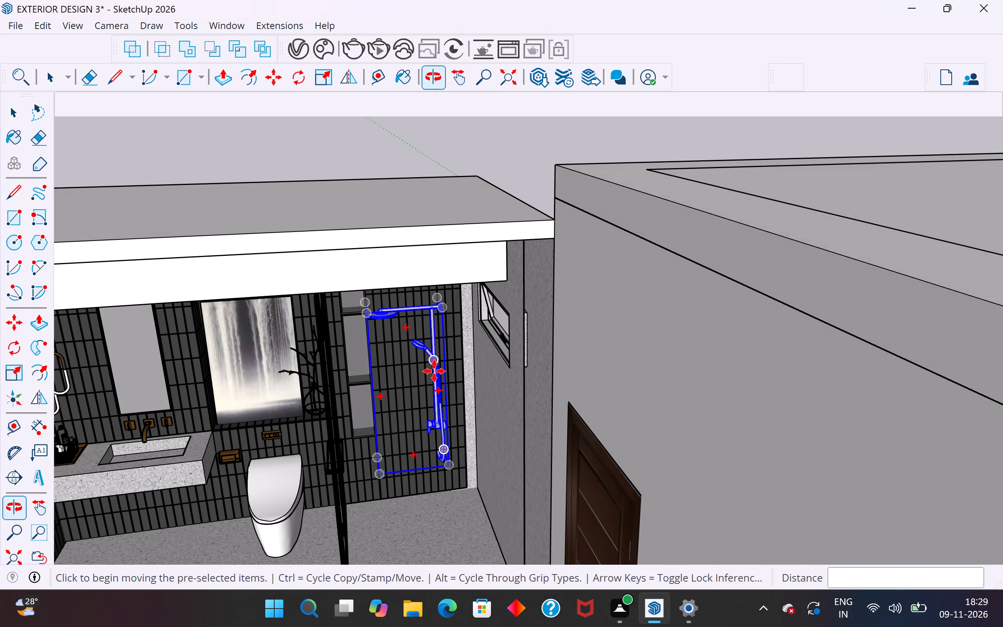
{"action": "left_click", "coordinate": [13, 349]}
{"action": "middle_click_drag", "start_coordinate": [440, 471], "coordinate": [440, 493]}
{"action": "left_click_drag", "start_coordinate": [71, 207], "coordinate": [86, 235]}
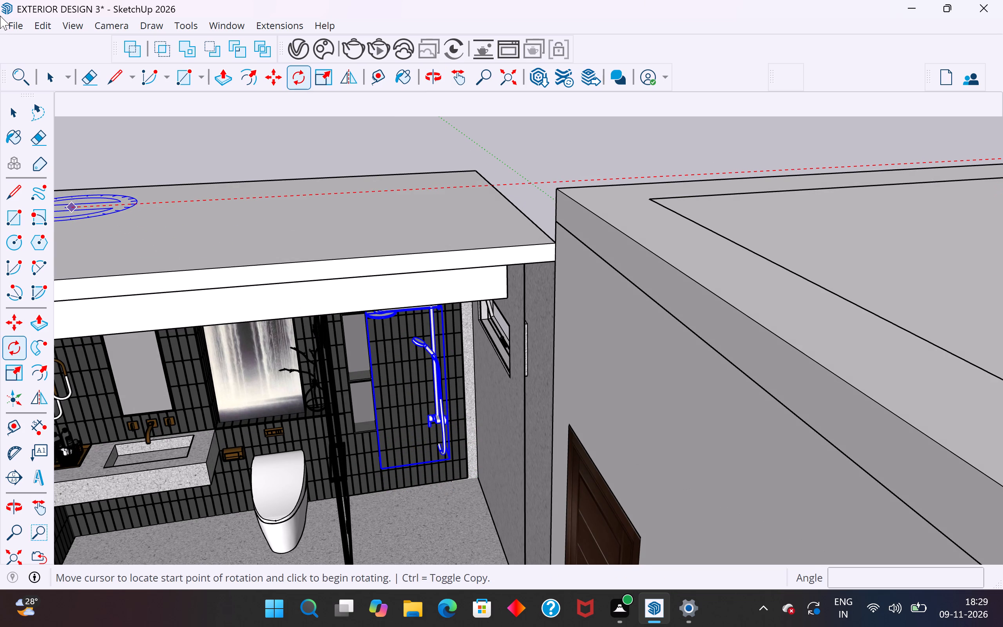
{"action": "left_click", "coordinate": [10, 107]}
Hide the bathroom's roof slab, the ceiling slab beneath it and the top strip of the open side wall to expose the interior.
{"action": "left_click", "coordinate": [273, 153]}
{"action": "left_click", "coordinate": [357, 255]}
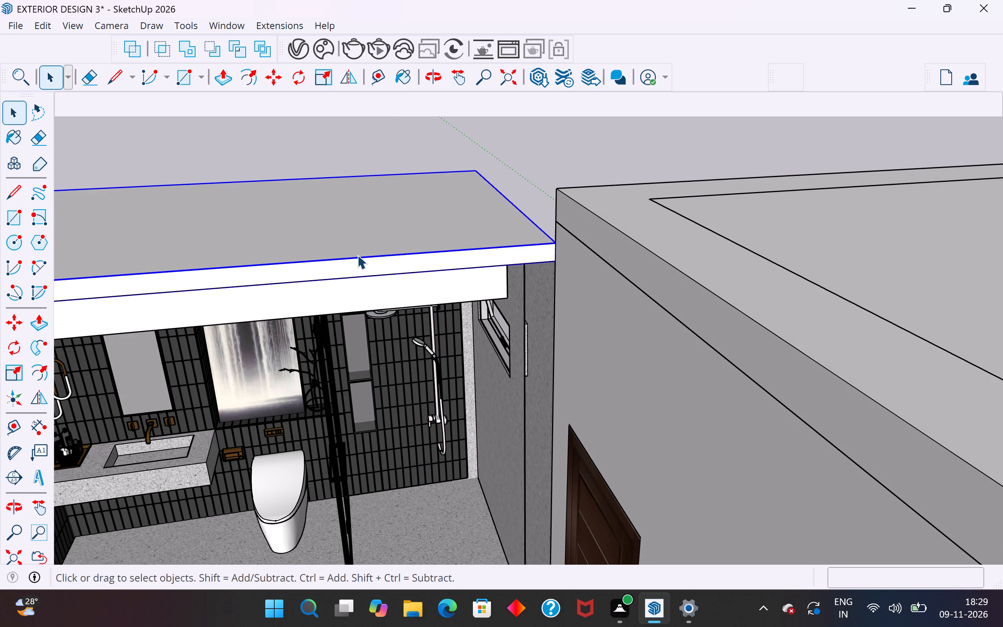
{"action": "right_click", "coordinate": [357, 255]}
{"action": "left_click", "coordinate": [397, 51]}
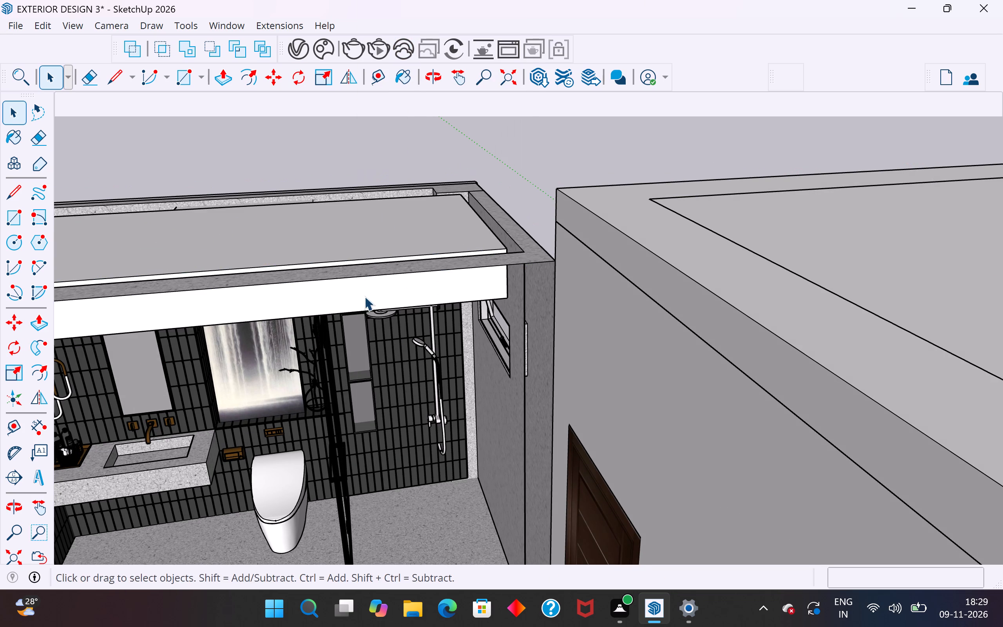
{"action": "left_click", "coordinate": [364, 296]}
{"action": "right_click", "coordinate": [364, 296]}
{"action": "left_click", "coordinate": [400, 47]}
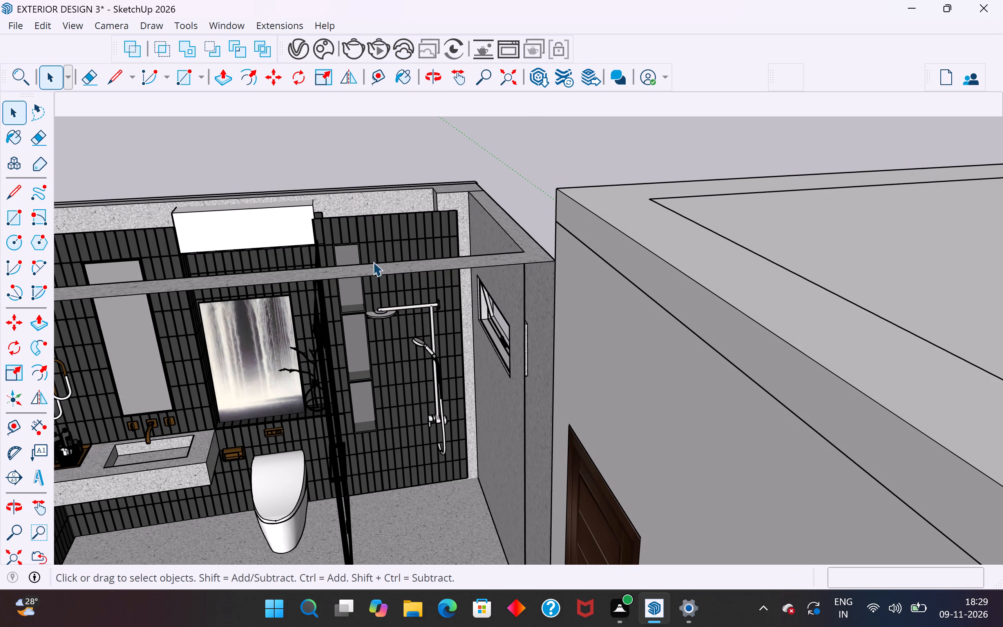
{"action": "left_click", "coordinate": [373, 270]}
{"action": "right_click", "coordinate": [373, 270]}
{"action": "left_click", "coordinate": [412, 37]}
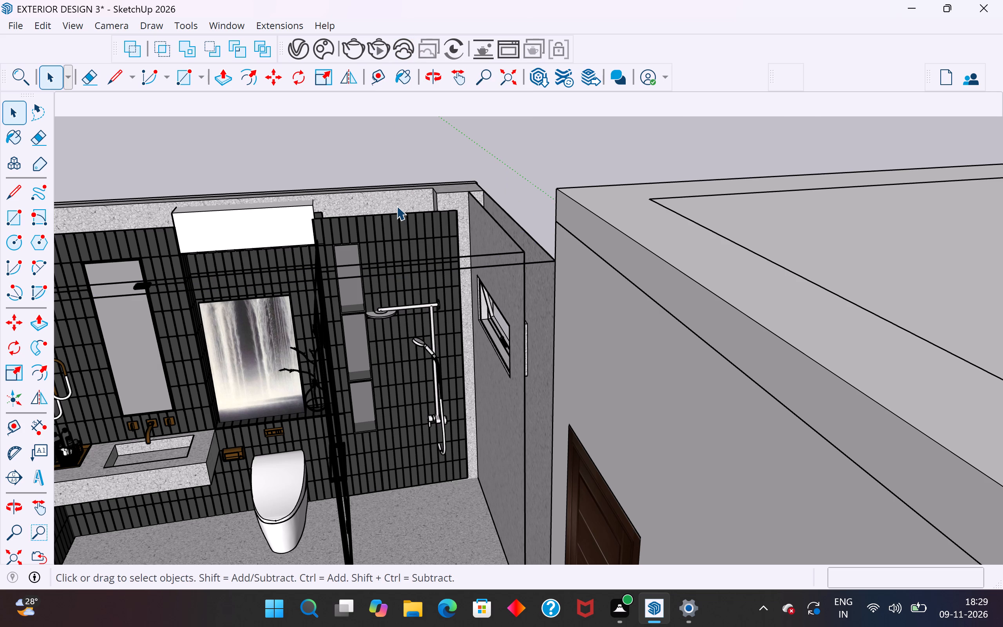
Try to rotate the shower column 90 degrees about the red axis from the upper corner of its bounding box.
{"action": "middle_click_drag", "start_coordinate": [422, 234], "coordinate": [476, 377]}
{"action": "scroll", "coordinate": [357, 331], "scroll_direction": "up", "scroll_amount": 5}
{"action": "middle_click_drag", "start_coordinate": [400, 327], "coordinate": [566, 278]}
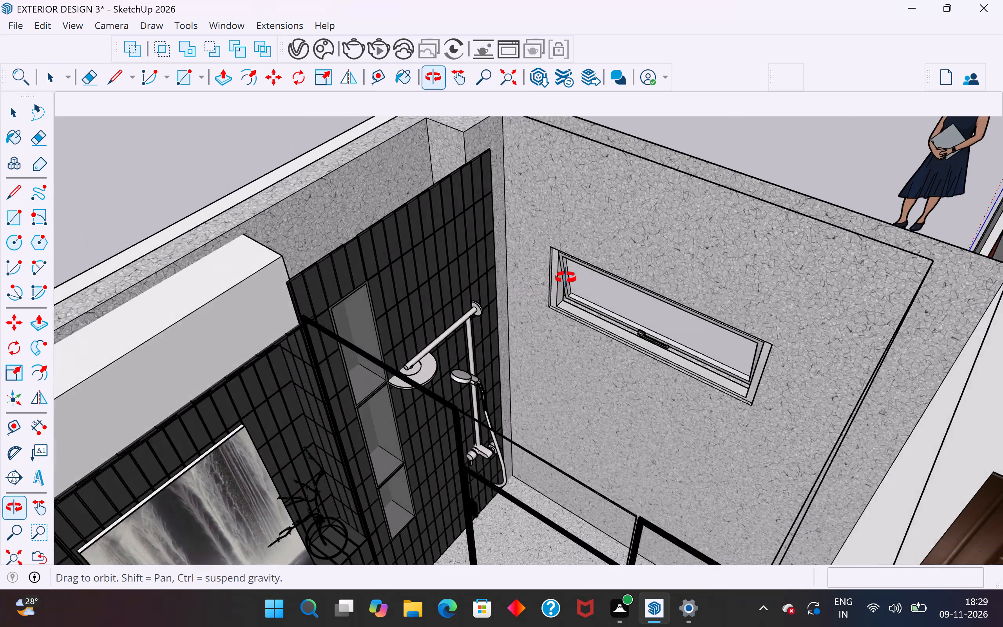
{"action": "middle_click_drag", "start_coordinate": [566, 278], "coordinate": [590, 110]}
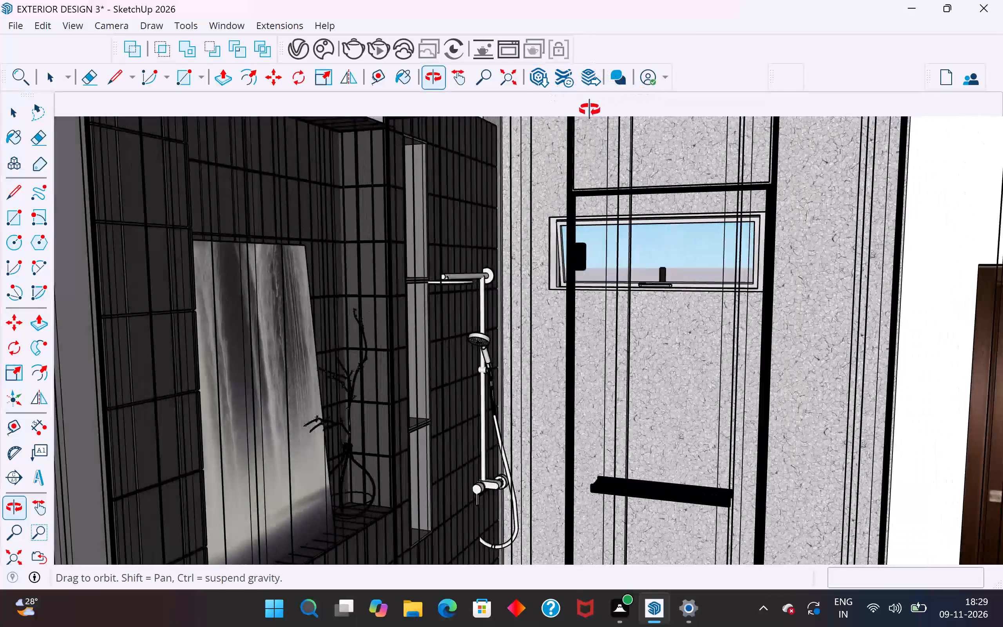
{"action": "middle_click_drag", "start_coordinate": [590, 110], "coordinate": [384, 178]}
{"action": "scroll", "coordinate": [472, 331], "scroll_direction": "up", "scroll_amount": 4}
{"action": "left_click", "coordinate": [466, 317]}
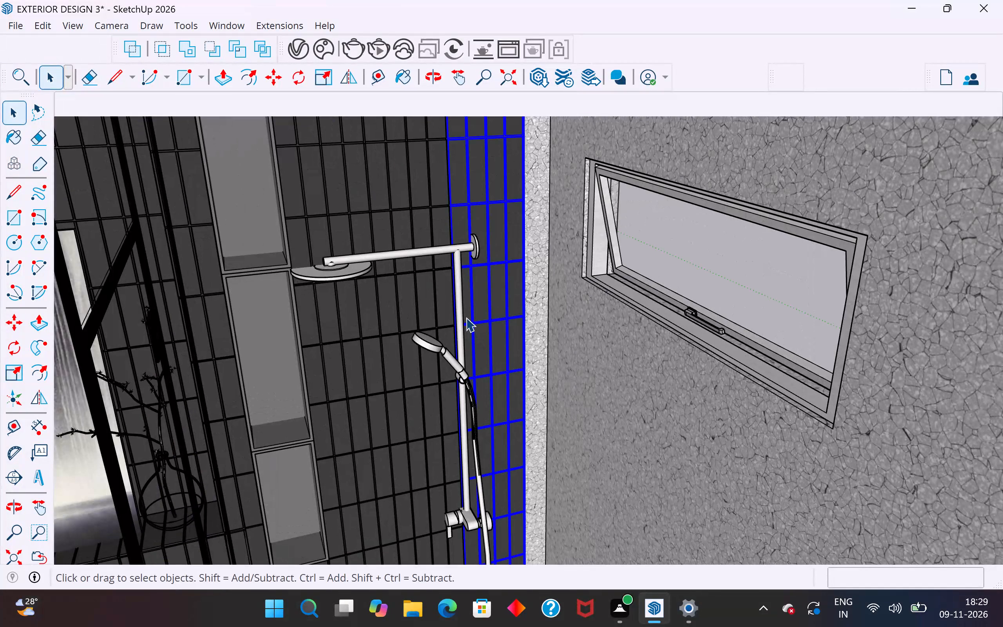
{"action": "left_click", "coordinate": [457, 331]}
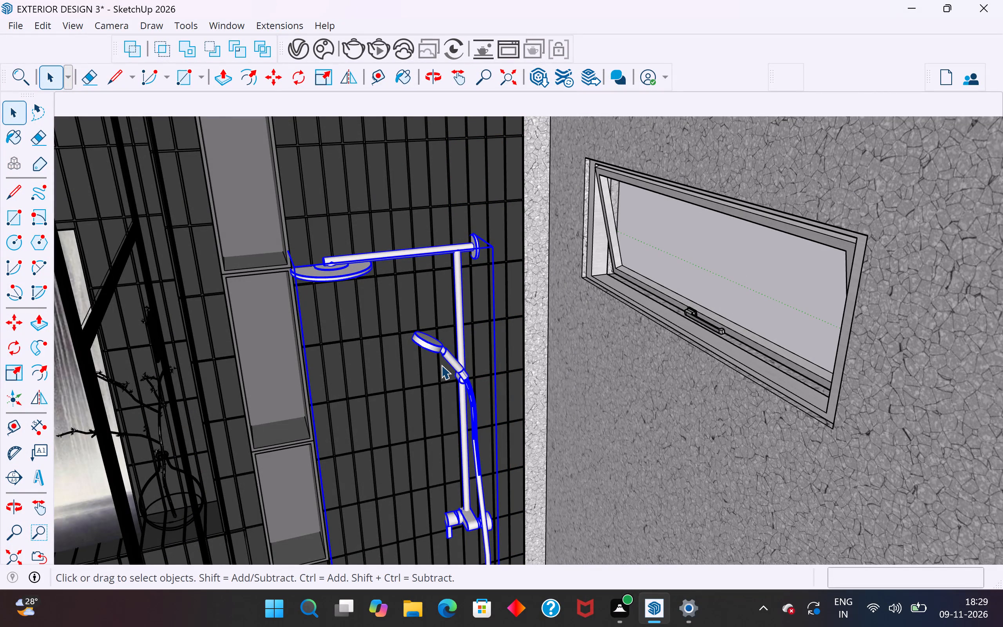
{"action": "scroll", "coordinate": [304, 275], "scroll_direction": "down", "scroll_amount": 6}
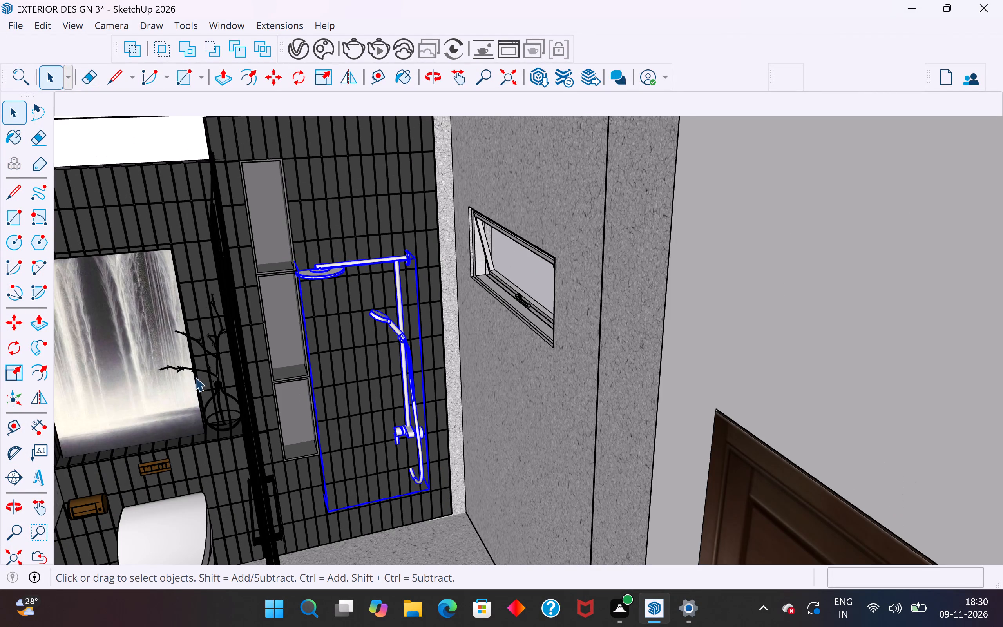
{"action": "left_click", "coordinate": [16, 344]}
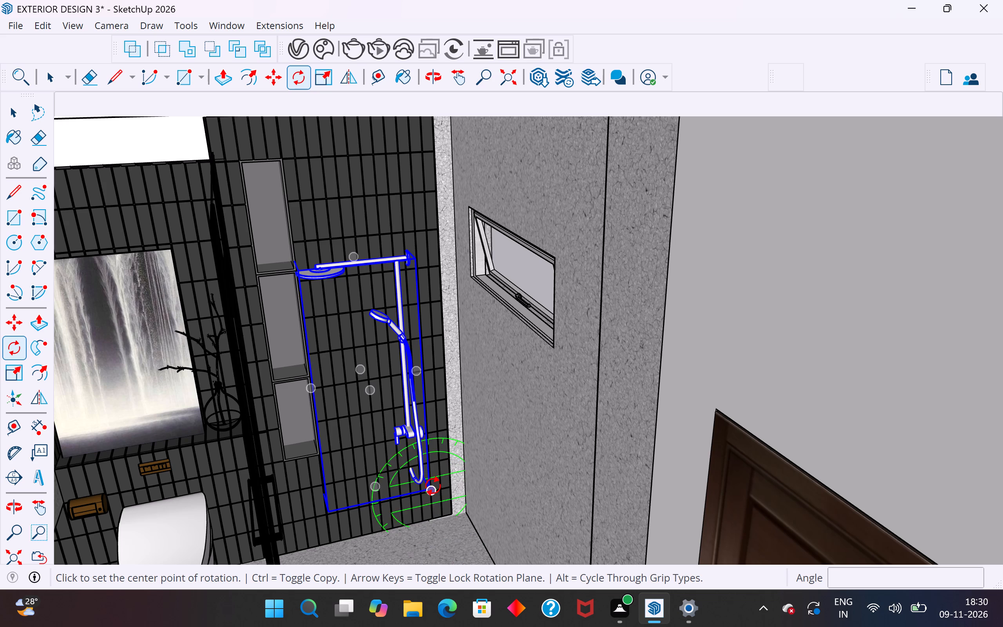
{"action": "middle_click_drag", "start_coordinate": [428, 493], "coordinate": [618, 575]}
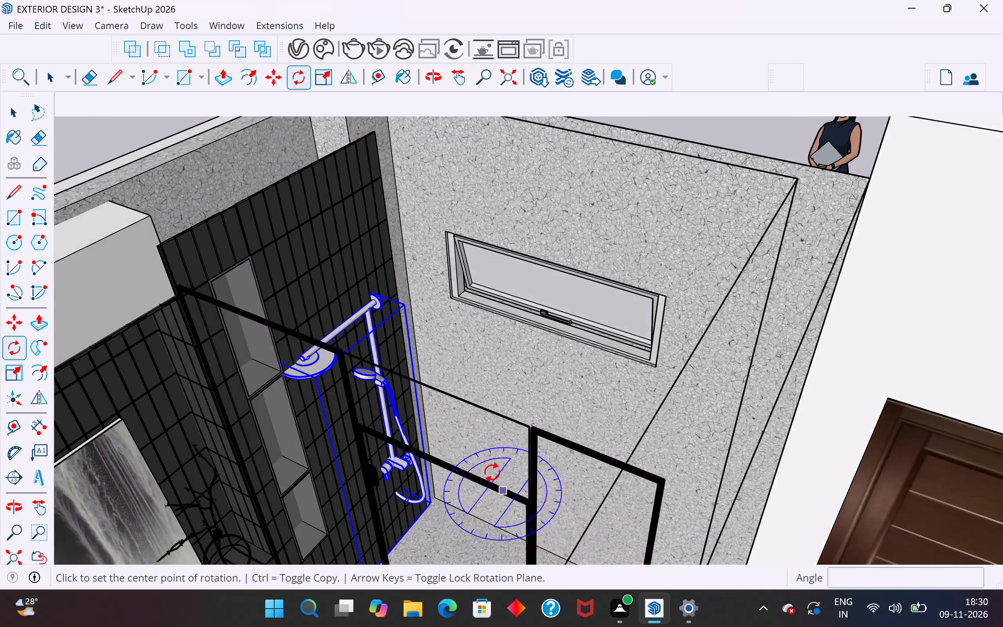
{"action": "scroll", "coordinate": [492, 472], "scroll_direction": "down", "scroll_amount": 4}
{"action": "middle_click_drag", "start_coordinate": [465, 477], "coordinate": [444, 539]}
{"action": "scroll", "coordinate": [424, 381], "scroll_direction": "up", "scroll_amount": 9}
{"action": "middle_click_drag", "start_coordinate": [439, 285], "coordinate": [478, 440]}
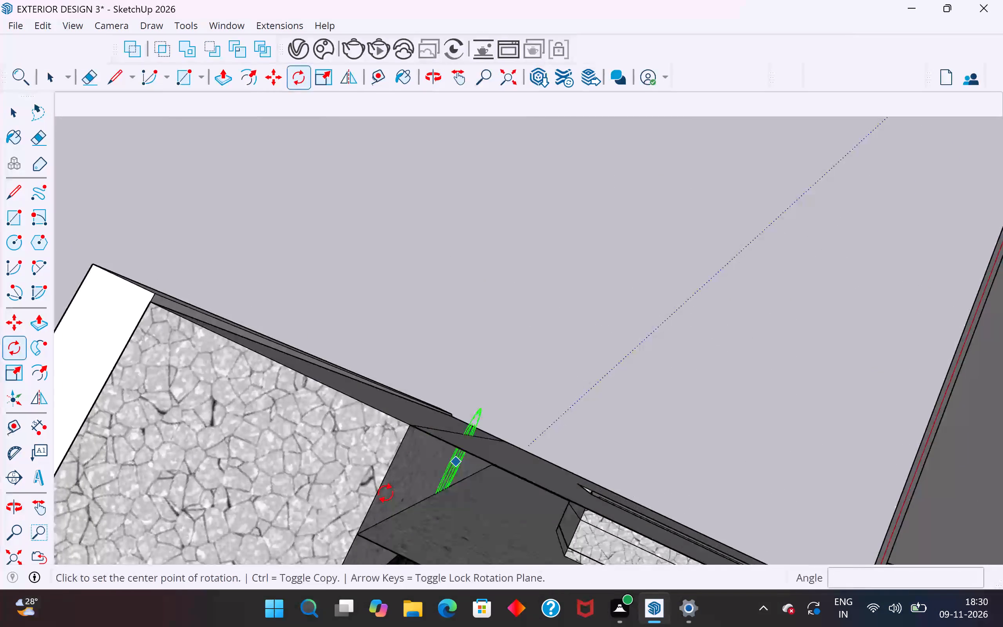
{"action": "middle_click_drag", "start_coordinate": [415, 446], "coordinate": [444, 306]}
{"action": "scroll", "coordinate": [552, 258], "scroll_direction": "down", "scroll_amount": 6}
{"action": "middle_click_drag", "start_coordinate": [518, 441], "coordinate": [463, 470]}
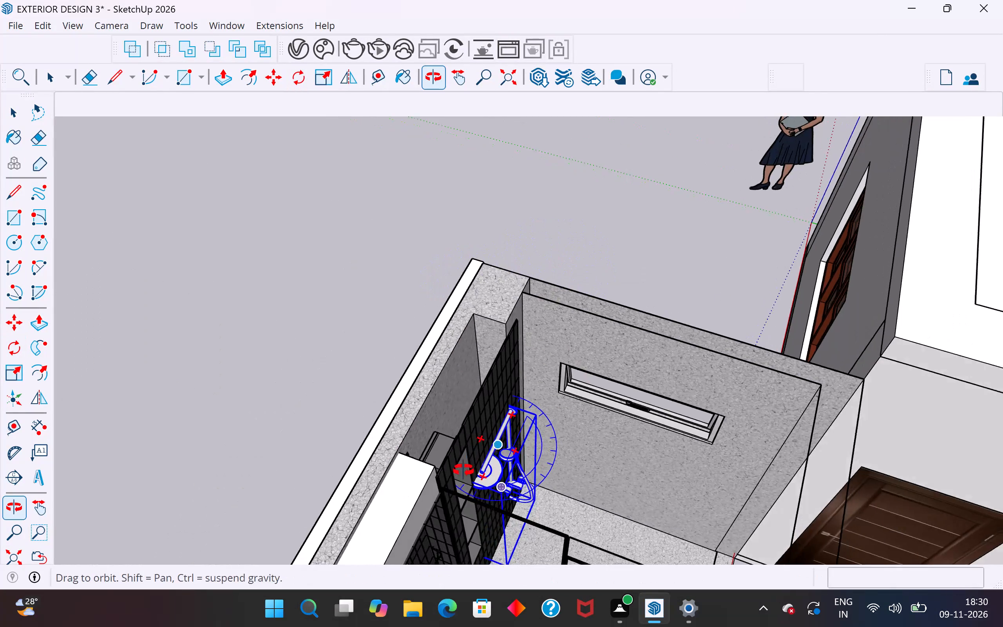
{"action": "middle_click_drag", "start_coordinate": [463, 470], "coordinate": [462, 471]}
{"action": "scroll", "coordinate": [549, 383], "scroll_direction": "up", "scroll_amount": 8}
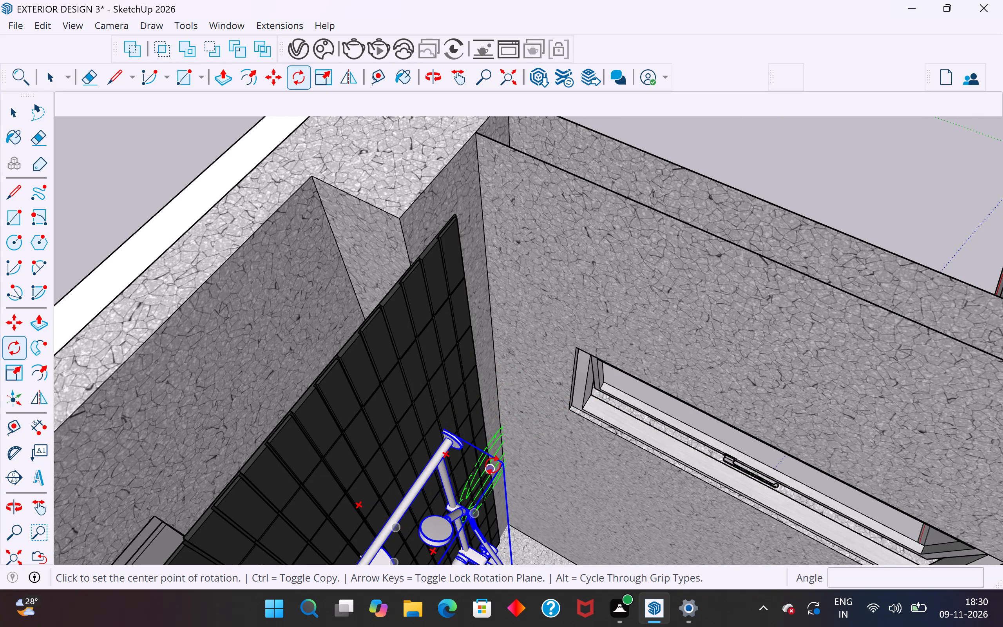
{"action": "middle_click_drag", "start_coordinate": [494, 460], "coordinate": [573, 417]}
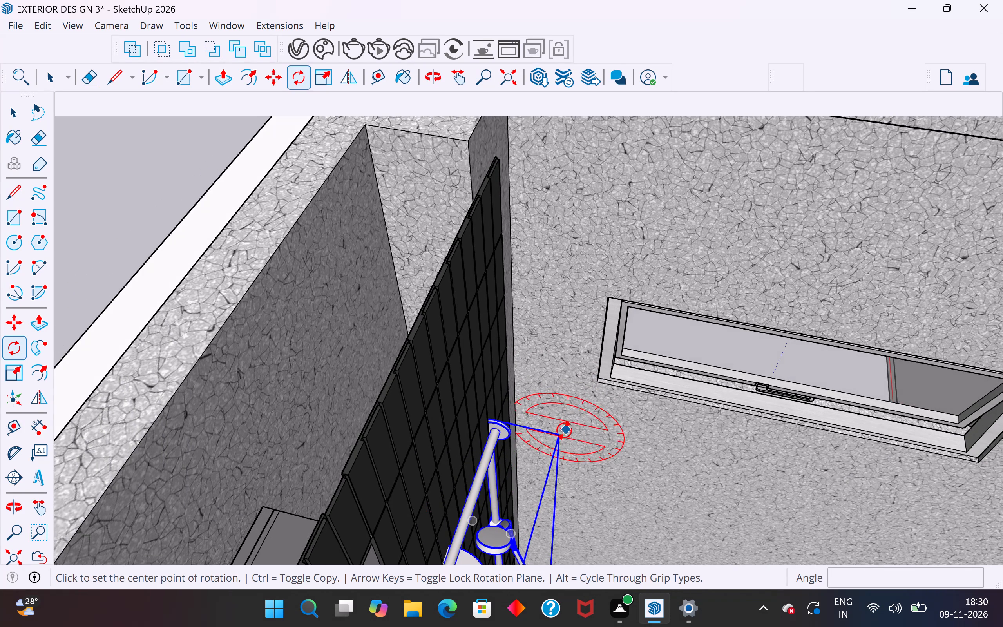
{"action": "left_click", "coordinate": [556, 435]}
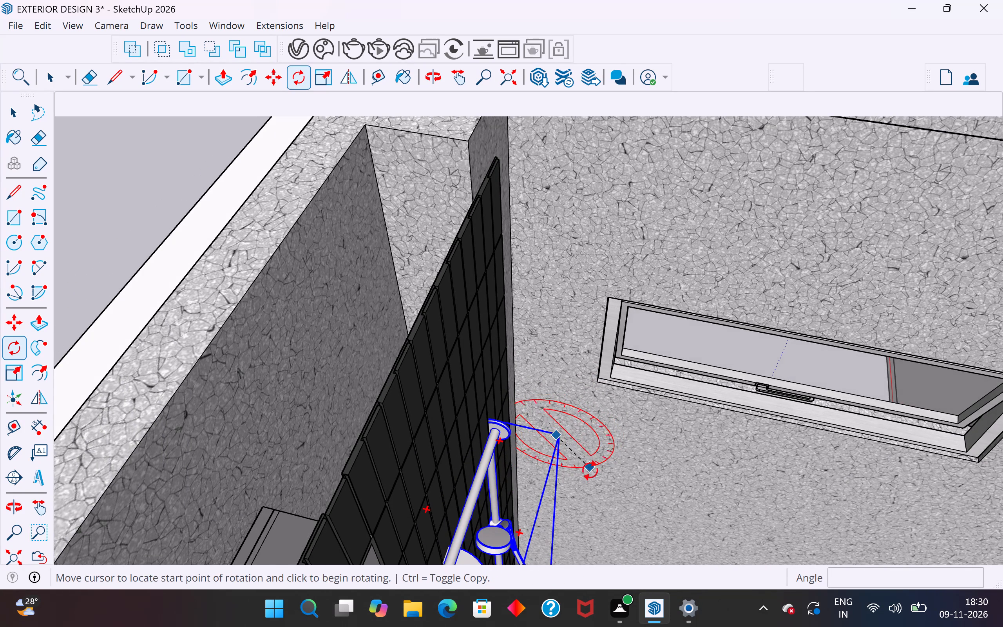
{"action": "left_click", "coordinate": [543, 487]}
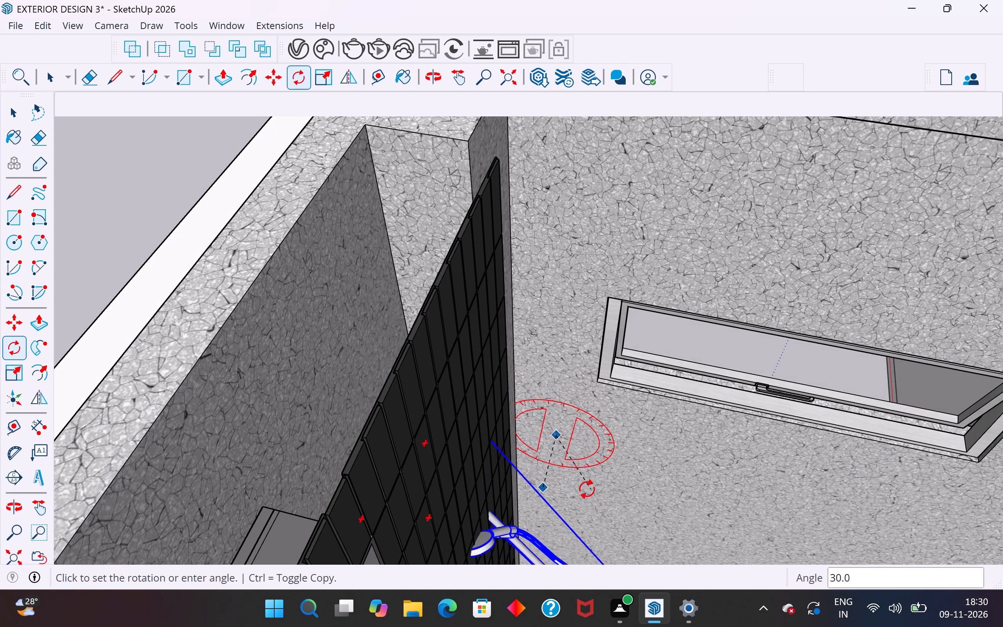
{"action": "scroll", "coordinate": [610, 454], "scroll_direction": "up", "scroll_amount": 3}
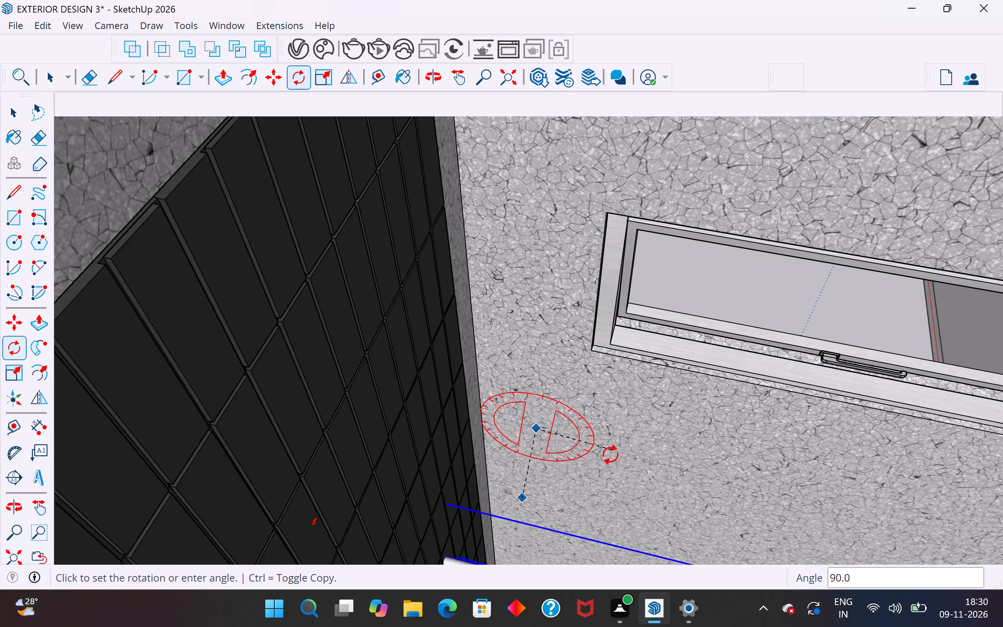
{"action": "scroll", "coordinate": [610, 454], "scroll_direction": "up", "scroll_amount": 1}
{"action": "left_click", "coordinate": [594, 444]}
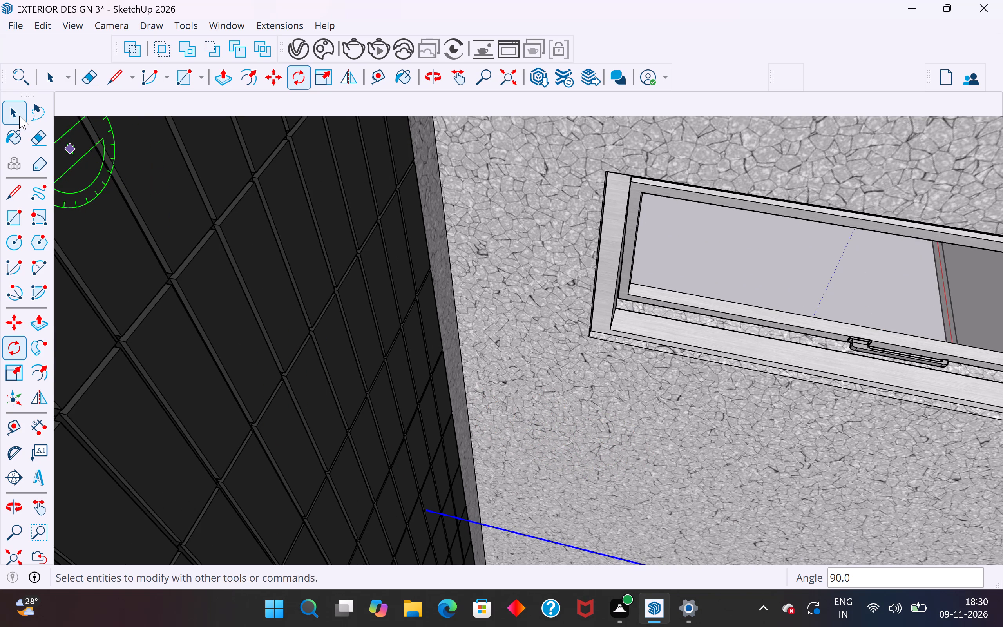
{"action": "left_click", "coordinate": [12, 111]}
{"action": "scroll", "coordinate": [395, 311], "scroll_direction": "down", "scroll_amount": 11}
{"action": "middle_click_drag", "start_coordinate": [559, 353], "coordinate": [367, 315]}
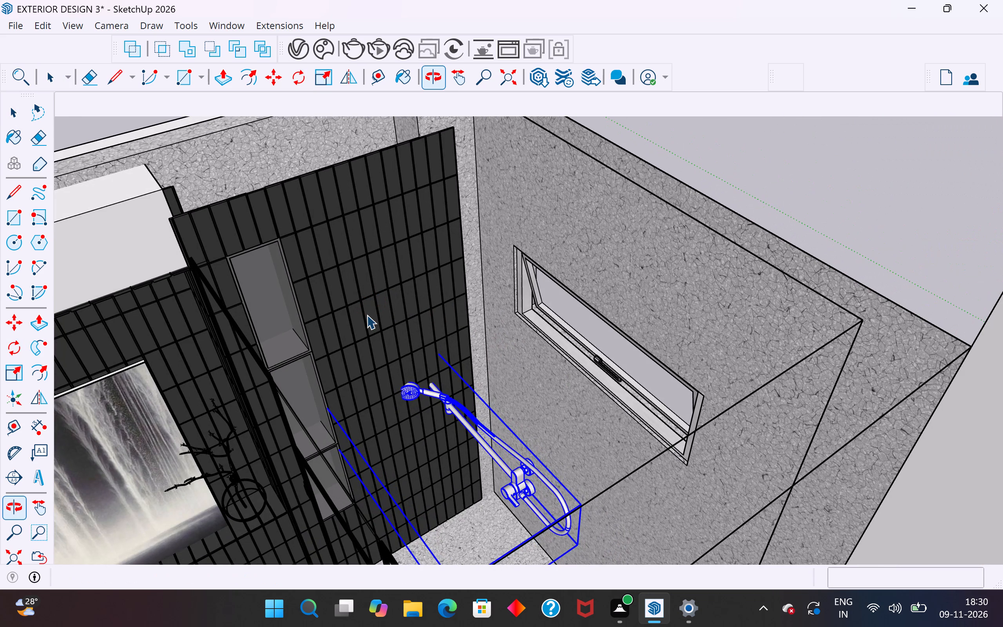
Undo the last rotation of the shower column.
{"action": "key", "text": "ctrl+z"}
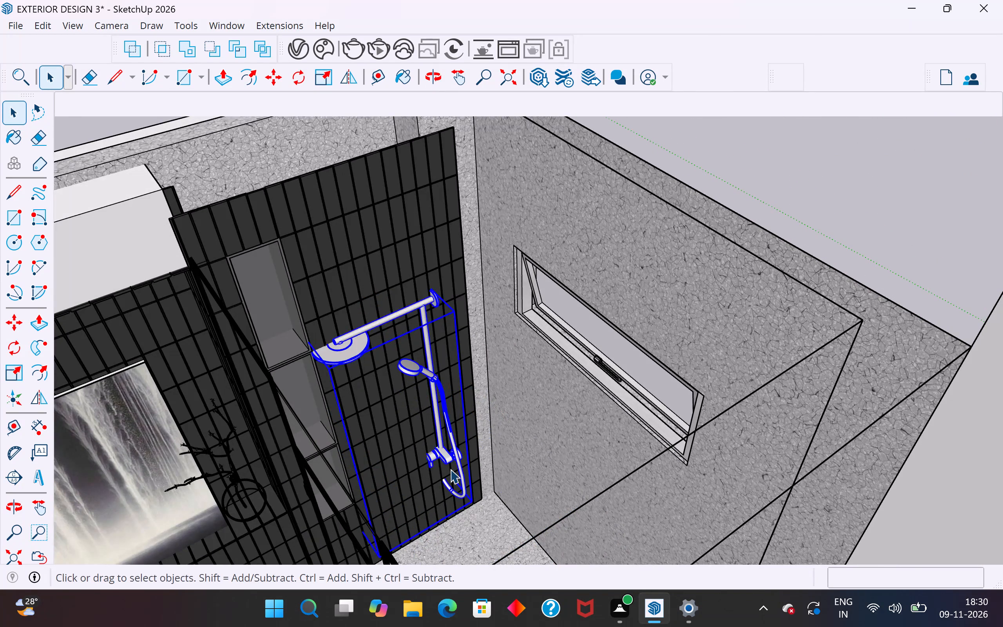
Rotate the shower column 90 degrees about the vertical blue axis, pivoting on its bounding box's bottom corner at the shower floor.
{"action": "scroll", "coordinate": [450, 469], "scroll_direction": "down", "scroll_amount": 5}
{"action": "scroll", "coordinate": [424, 511], "scroll_direction": "up", "scroll_amount": 6}
{"action": "scroll", "coordinate": [459, 371], "scroll_direction": "down", "scroll_amount": 4}
{"action": "middle_click_drag", "start_coordinate": [429, 476], "coordinate": [446, 500]}
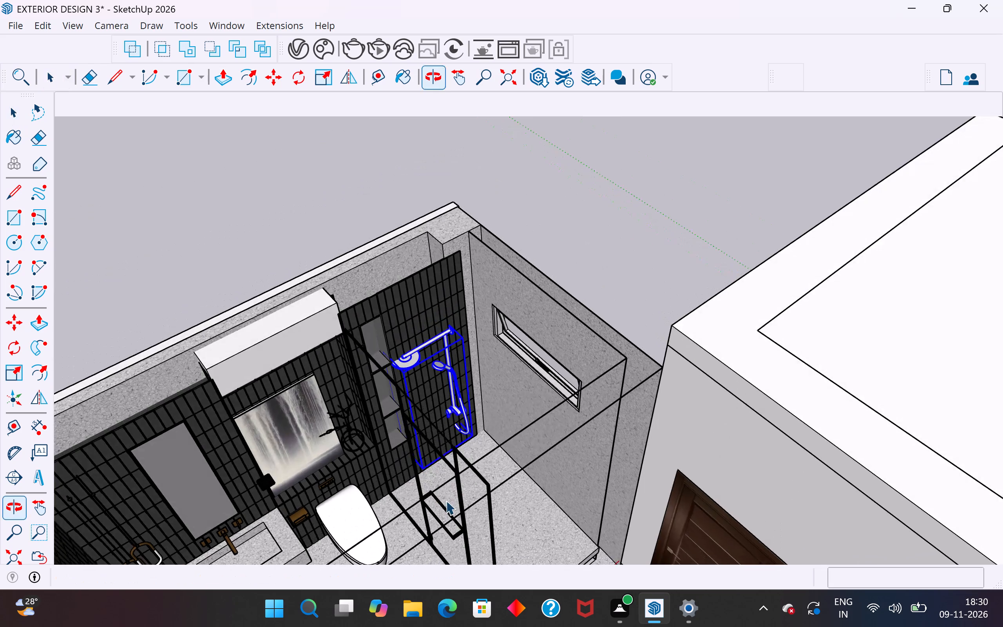
{"action": "scroll", "coordinate": [437, 491], "scroll_direction": "up", "scroll_amount": 20}
{"action": "scroll", "coordinate": [437, 491], "scroll_direction": "up", "scroll_amount": 8}
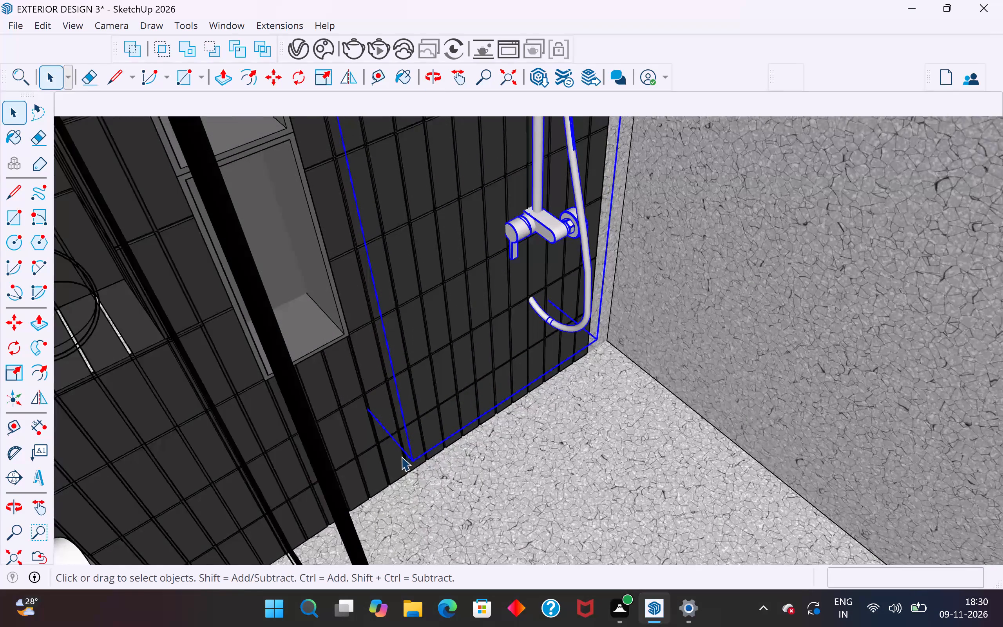
{"action": "scroll", "coordinate": [401, 457], "scroll_direction": "up", "scroll_amount": 5}
{"action": "middle_click_drag", "start_coordinate": [413, 457], "coordinate": [448, 449]}
{"action": "scroll", "coordinate": [523, 393], "scroll_direction": "down", "scroll_amount": 5}
{"action": "scroll", "coordinate": [402, 482], "scroll_direction": "up", "scroll_amount": 9}
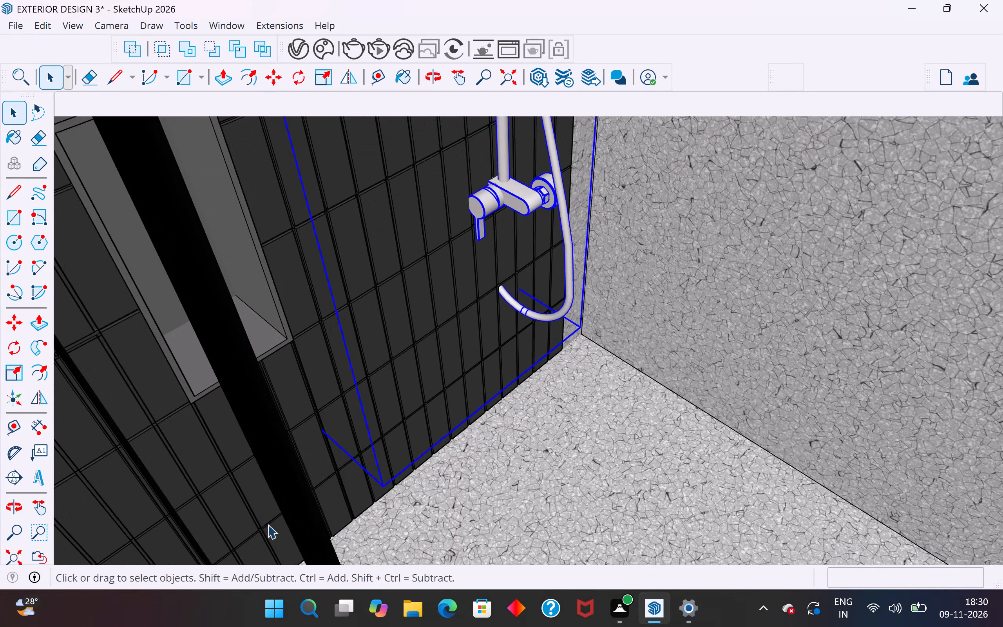
{"action": "left_click", "coordinate": [17, 353]}
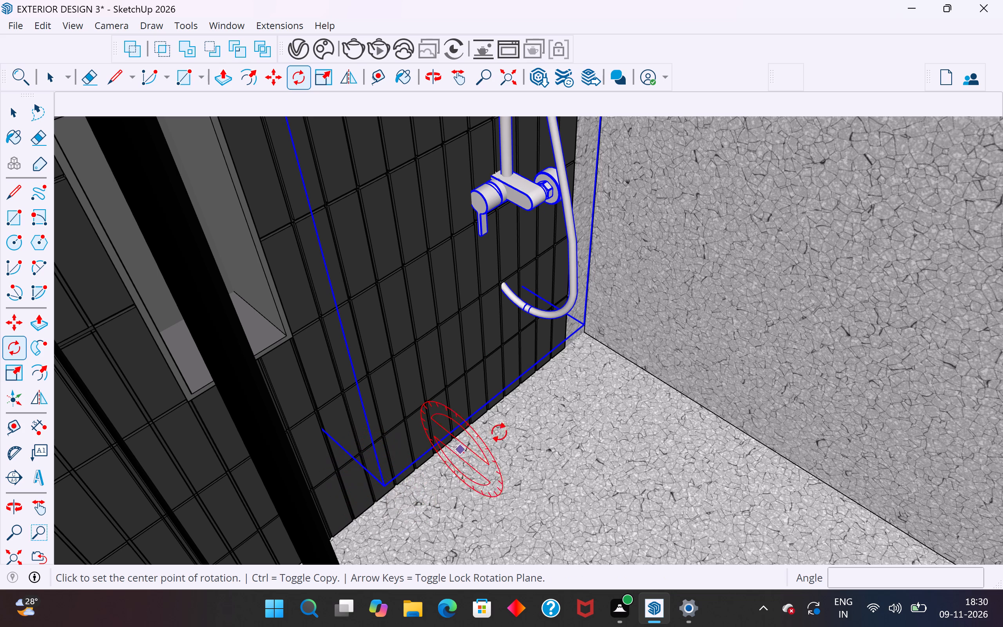
{"action": "middle_click_drag", "start_coordinate": [586, 325], "coordinate": [572, 272]}
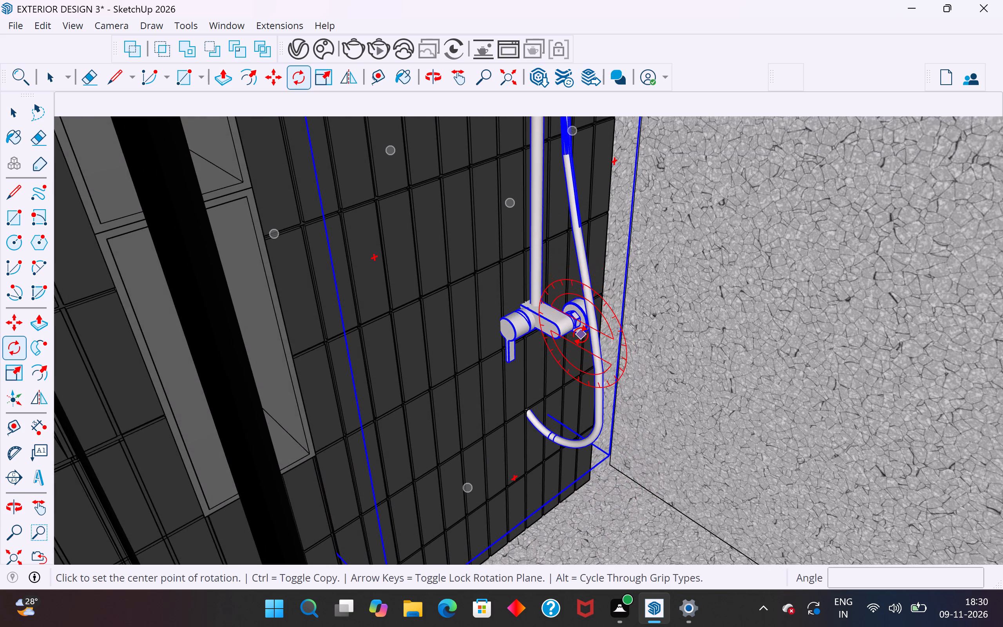
{"action": "scroll", "coordinate": [581, 335], "scroll_direction": "down", "scroll_amount": 18}
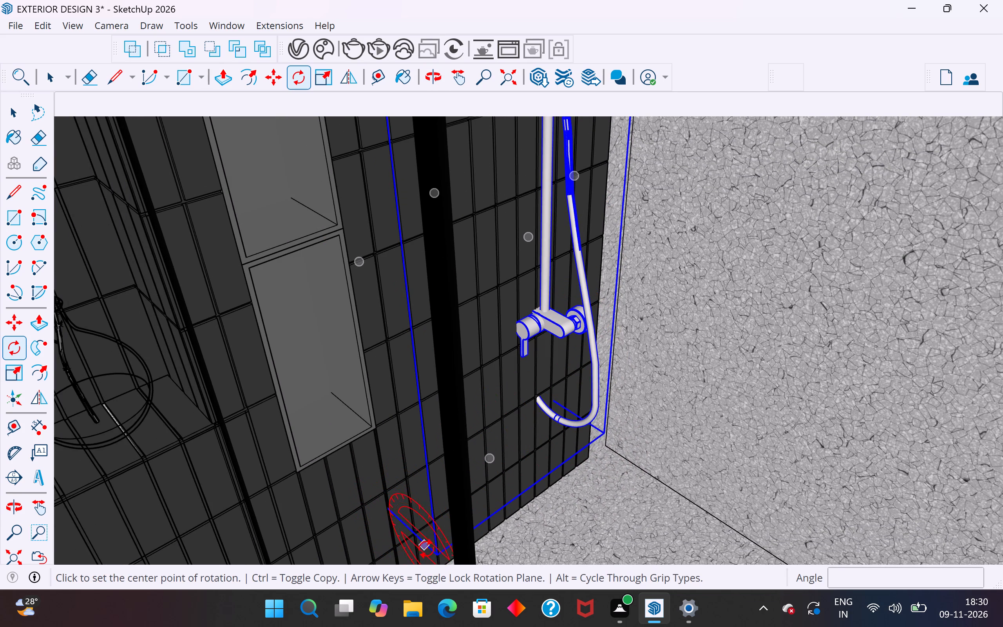
{"action": "scroll", "coordinate": [617, 302], "scroll_direction": "down", "scroll_amount": 19}
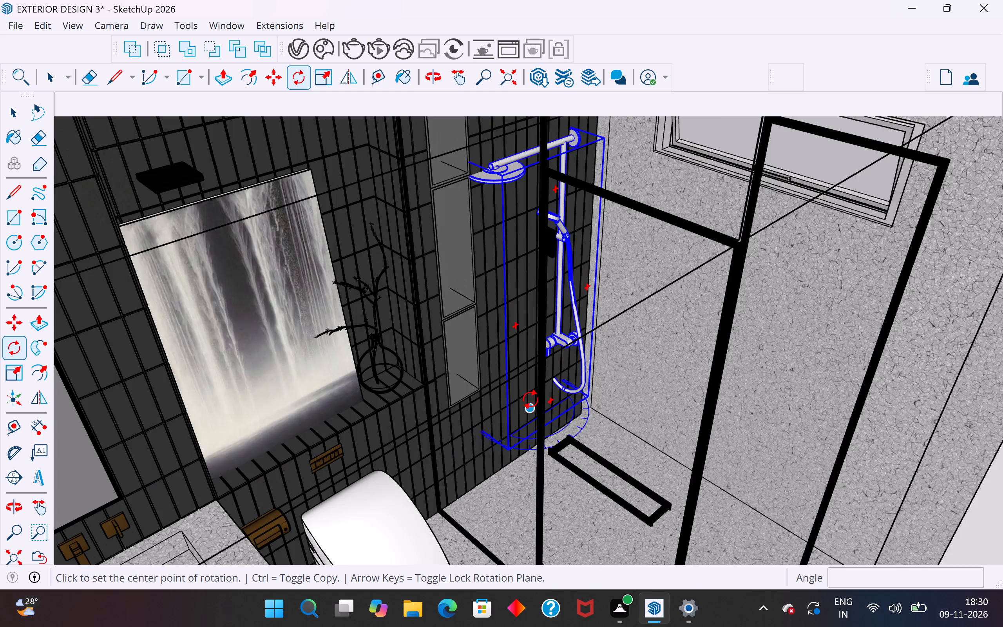
{"action": "scroll", "coordinate": [530, 399], "scroll_direction": "down", "scroll_amount": 2}
{"action": "scroll", "coordinate": [494, 454], "scroll_direction": "up", "scroll_amount": 15}
{"action": "middle_click_drag", "start_coordinate": [543, 471], "coordinate": [795, 420]}
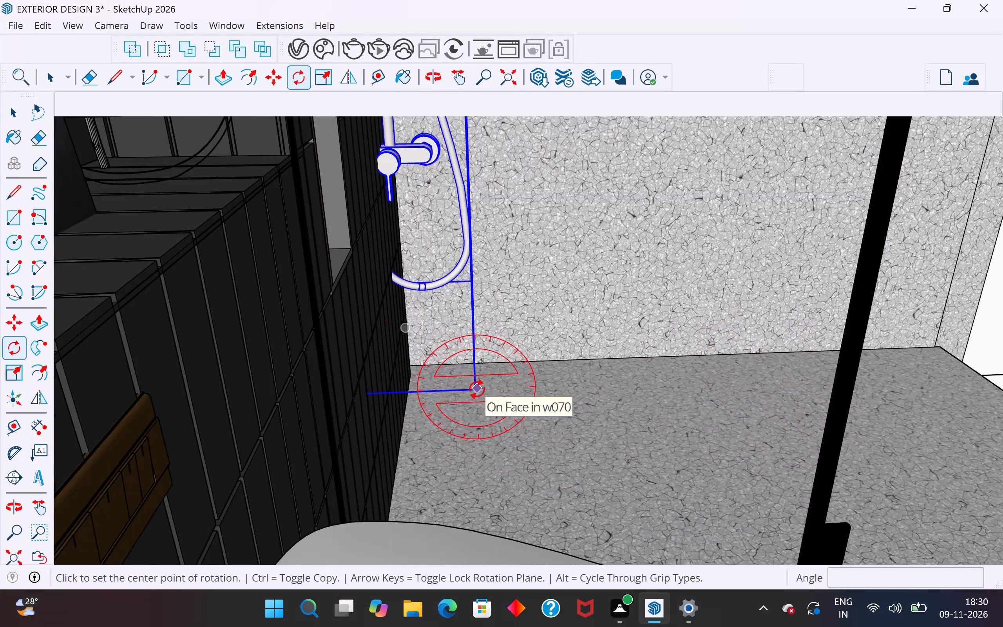
{"action": "key", "text": "Right"}
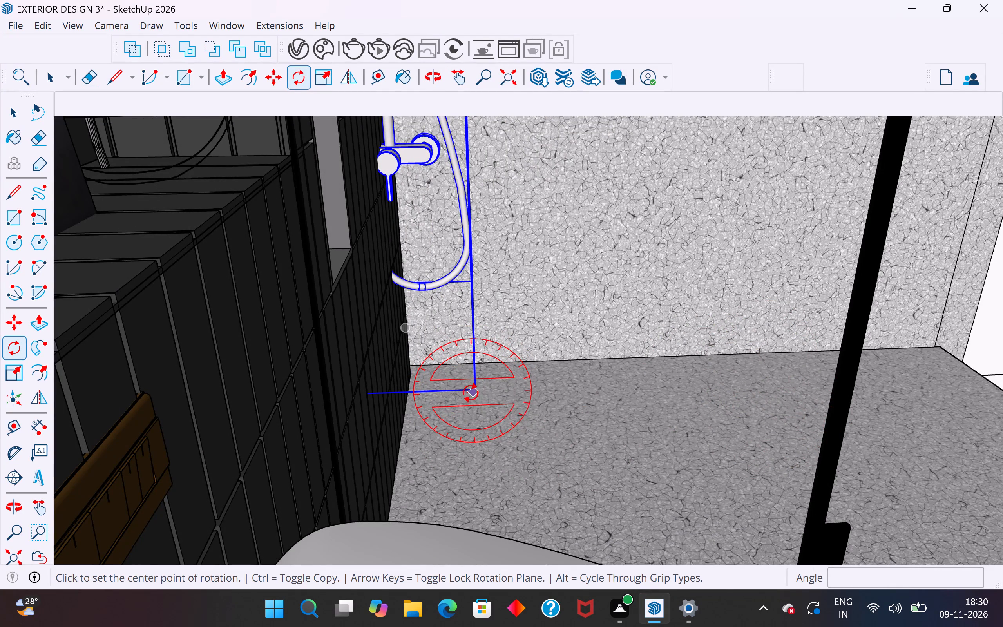
{"action": "key", "text": "Down"}
{"action": "key", "text": "Up"}
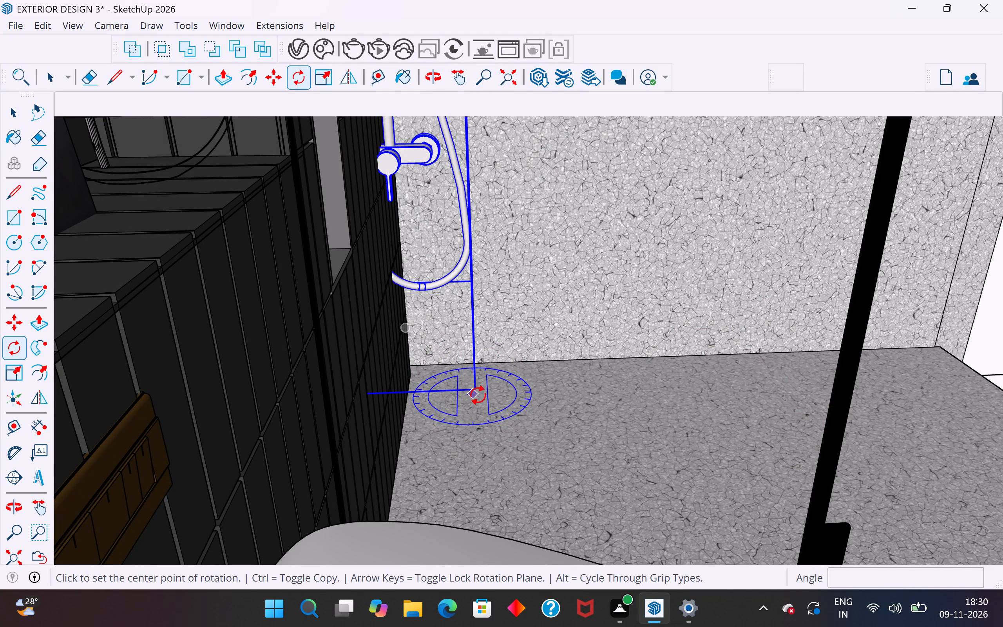
{"action": "middle_click_drag", "start_coordinate": [440, 393], "coordinate": [362, 425]}
{"action": "scroll", "coordinate": [410, 414], "scroll_direction": "up", "scroll_amount": 1}
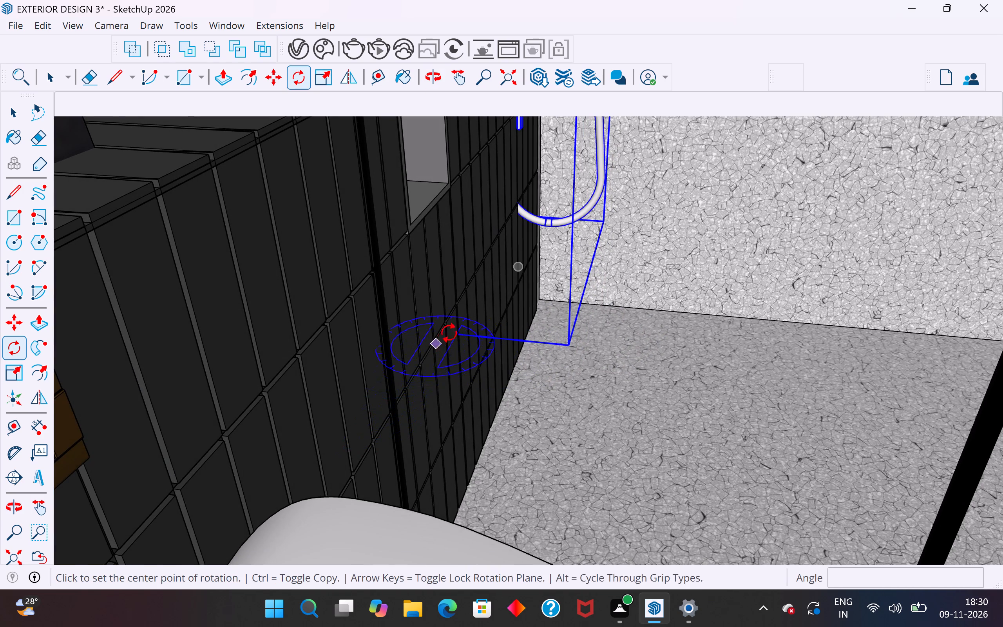
{"action": "left_click", "coordinate": [569, 343]}
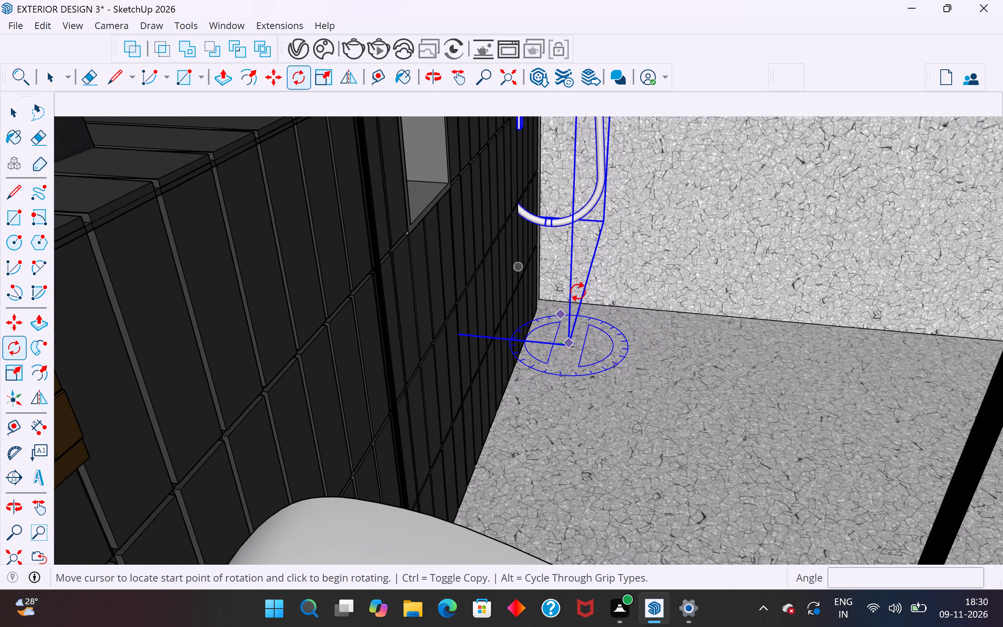
{"action": "left_click", "coordinate": [605, 223]}
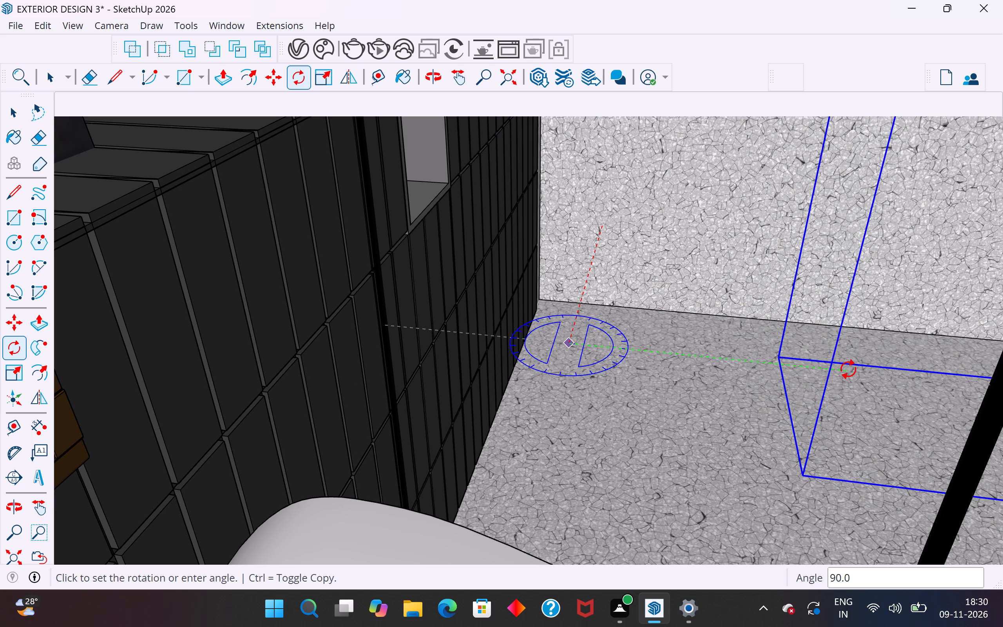
{"action": "left_click", "coordinate": [848, 369]}
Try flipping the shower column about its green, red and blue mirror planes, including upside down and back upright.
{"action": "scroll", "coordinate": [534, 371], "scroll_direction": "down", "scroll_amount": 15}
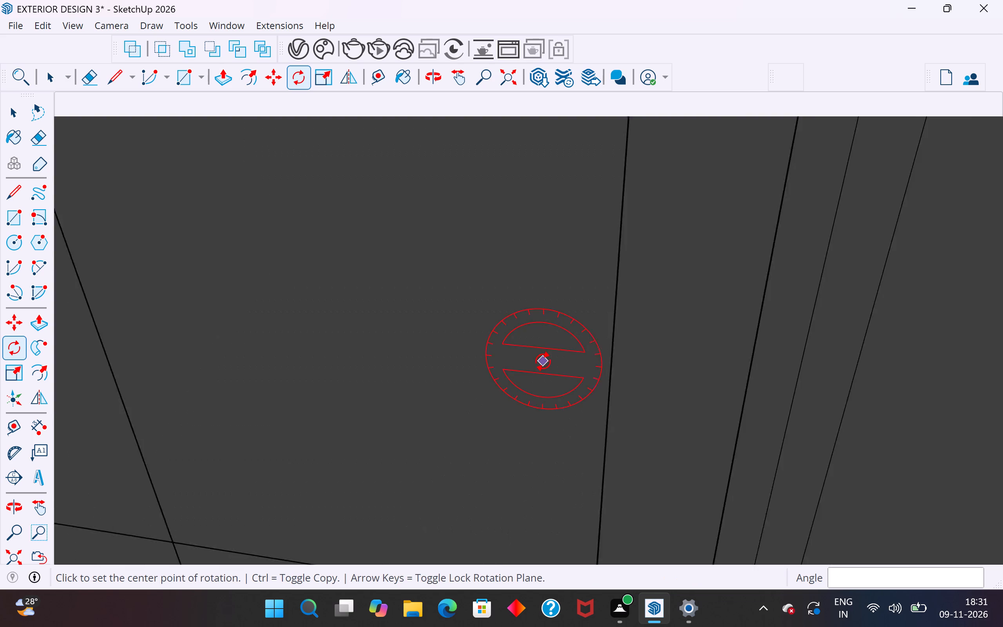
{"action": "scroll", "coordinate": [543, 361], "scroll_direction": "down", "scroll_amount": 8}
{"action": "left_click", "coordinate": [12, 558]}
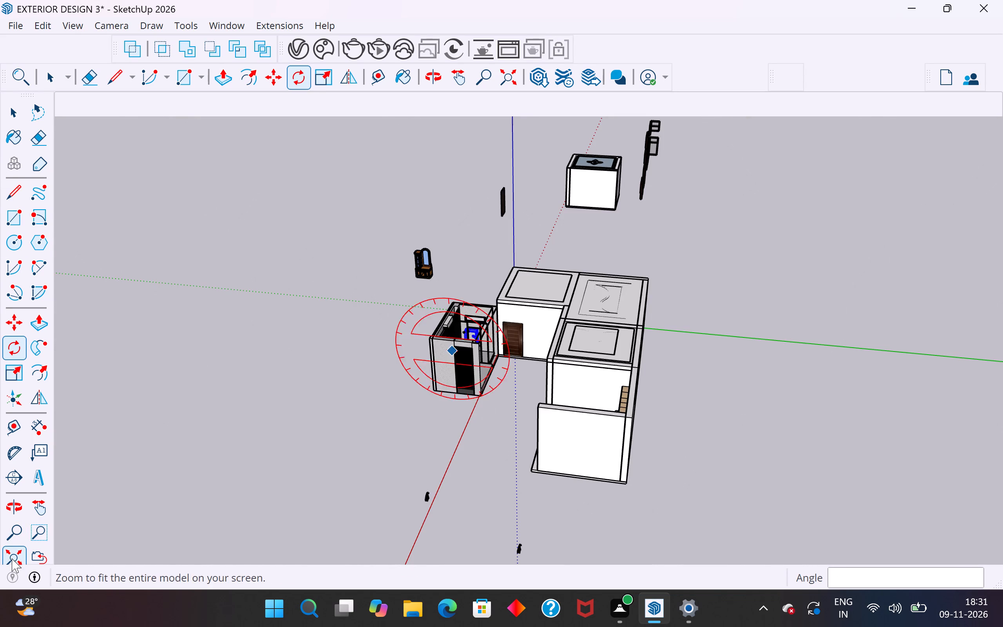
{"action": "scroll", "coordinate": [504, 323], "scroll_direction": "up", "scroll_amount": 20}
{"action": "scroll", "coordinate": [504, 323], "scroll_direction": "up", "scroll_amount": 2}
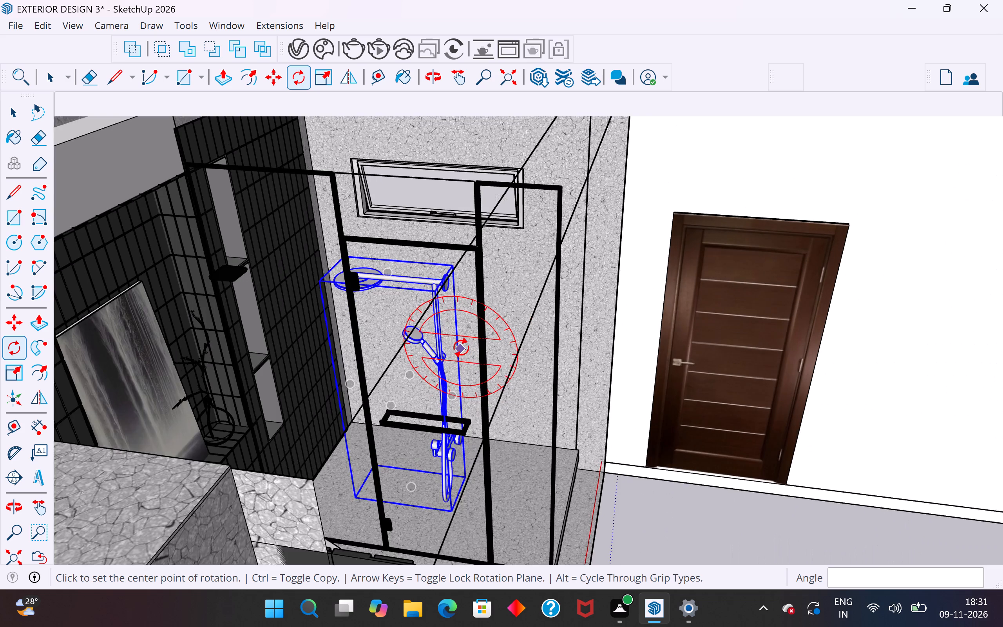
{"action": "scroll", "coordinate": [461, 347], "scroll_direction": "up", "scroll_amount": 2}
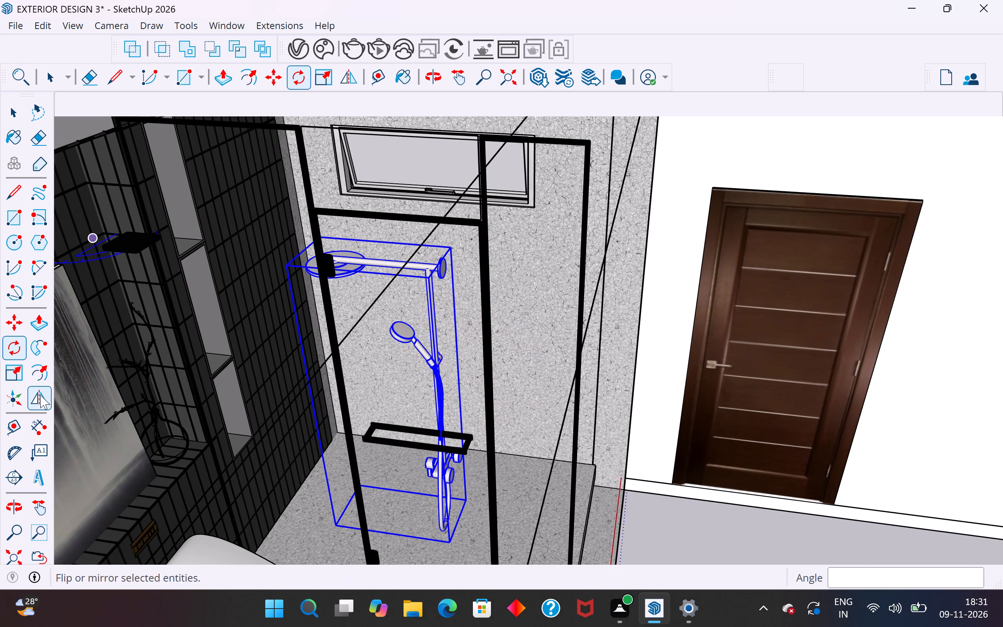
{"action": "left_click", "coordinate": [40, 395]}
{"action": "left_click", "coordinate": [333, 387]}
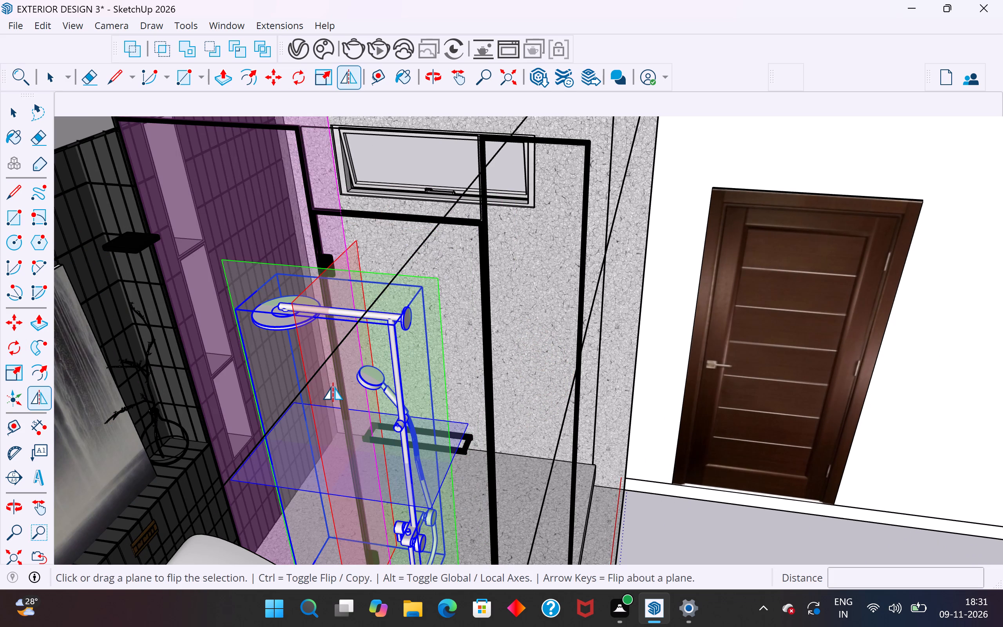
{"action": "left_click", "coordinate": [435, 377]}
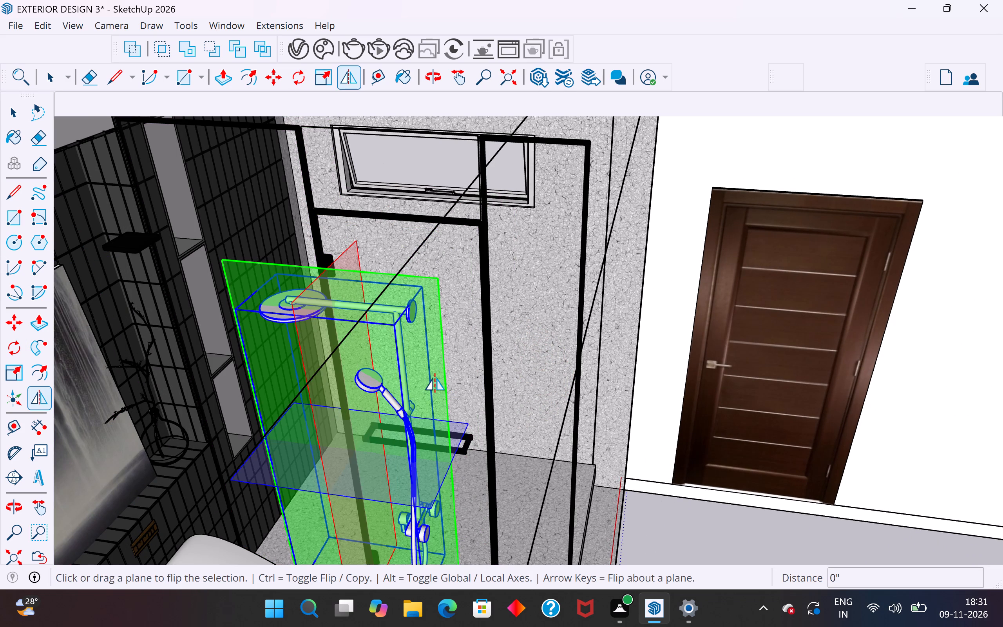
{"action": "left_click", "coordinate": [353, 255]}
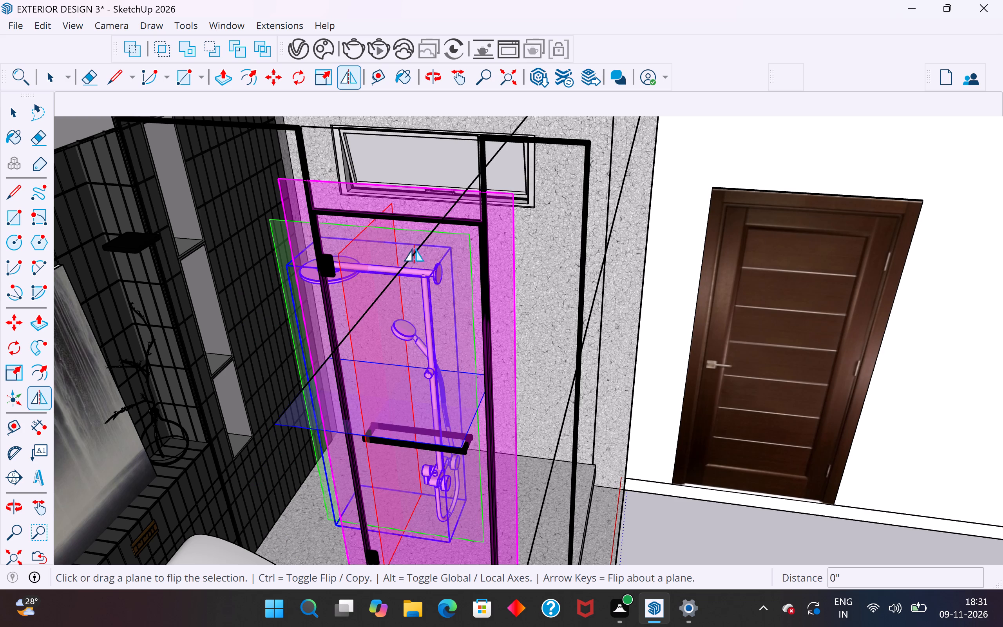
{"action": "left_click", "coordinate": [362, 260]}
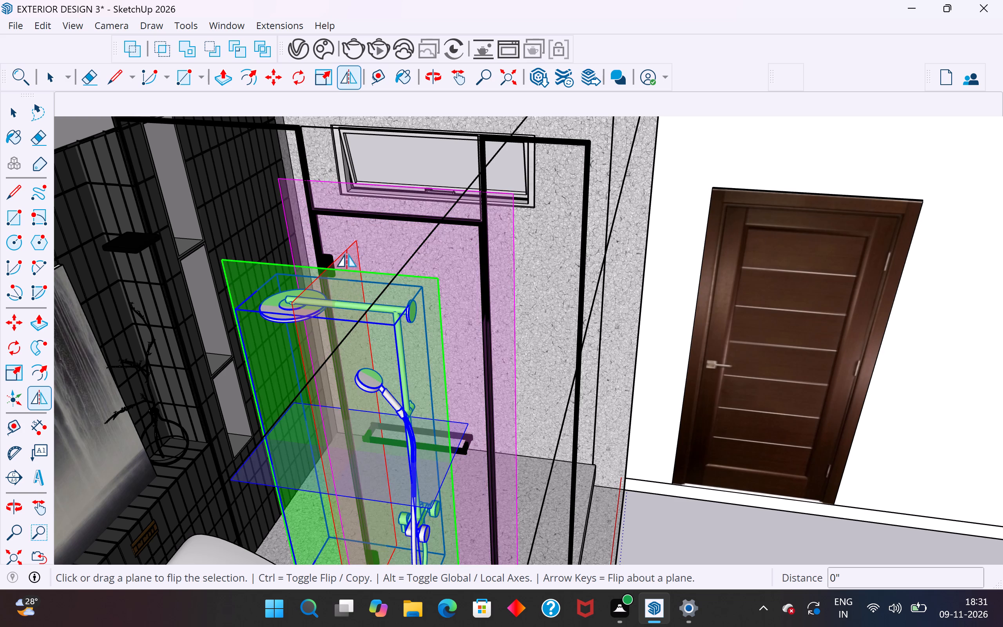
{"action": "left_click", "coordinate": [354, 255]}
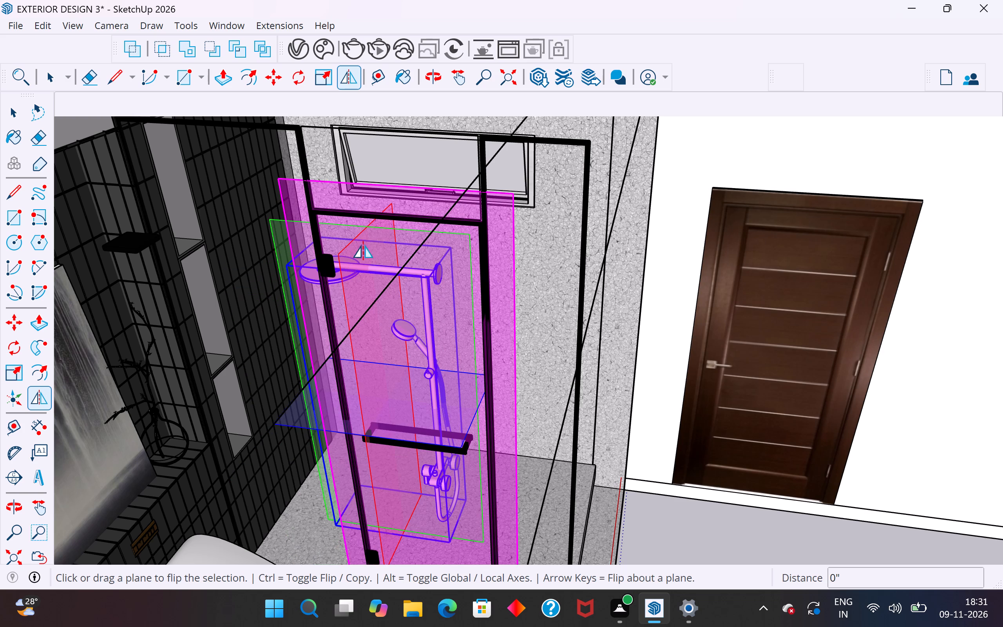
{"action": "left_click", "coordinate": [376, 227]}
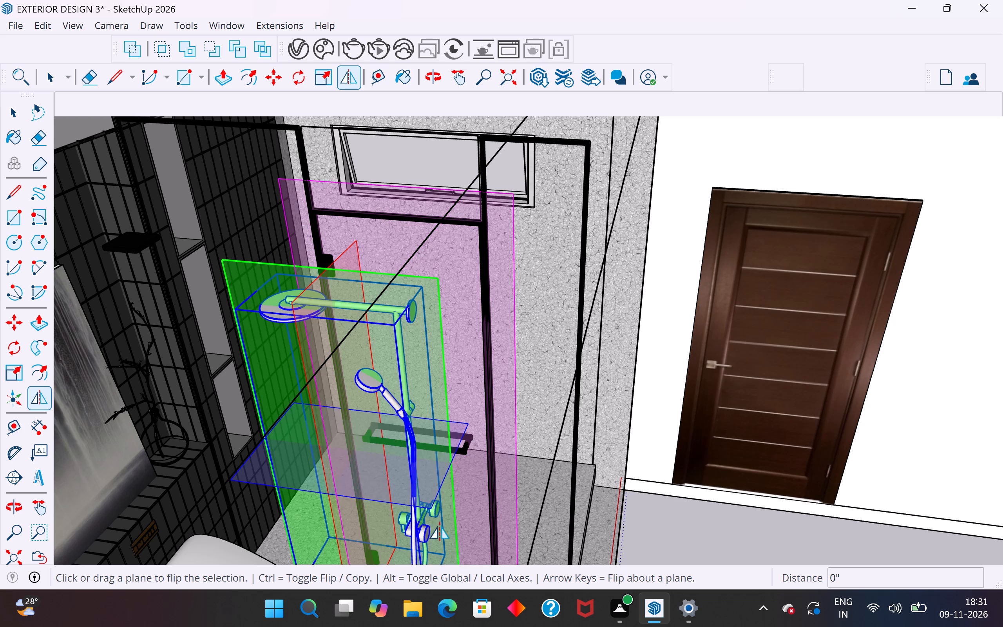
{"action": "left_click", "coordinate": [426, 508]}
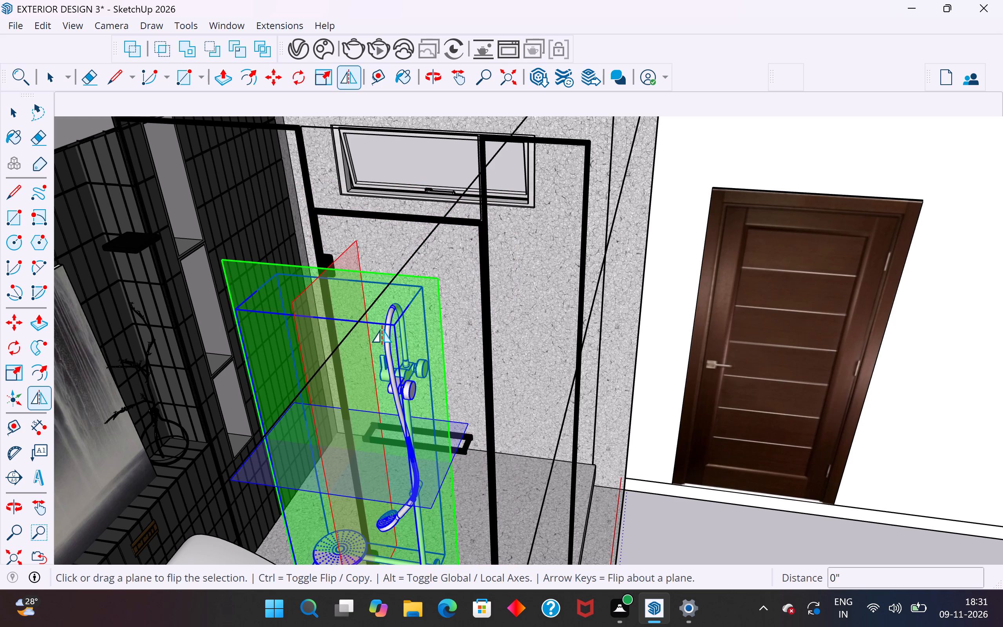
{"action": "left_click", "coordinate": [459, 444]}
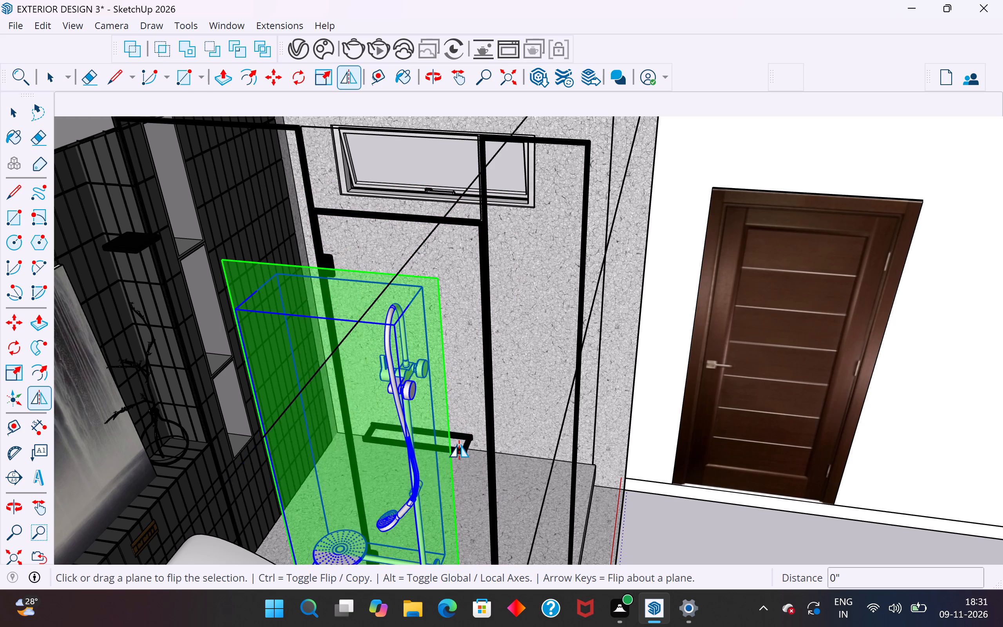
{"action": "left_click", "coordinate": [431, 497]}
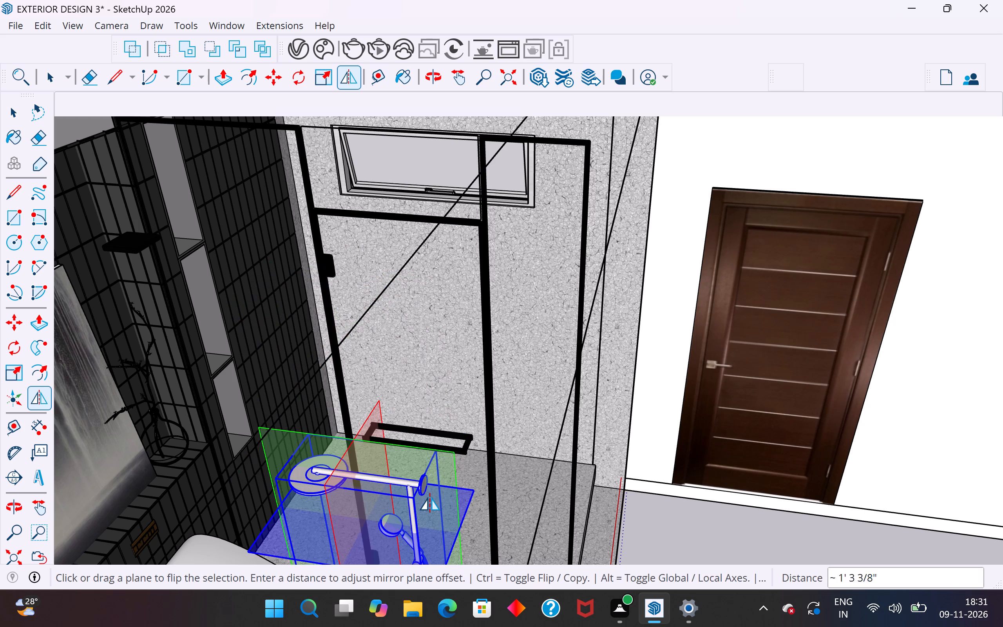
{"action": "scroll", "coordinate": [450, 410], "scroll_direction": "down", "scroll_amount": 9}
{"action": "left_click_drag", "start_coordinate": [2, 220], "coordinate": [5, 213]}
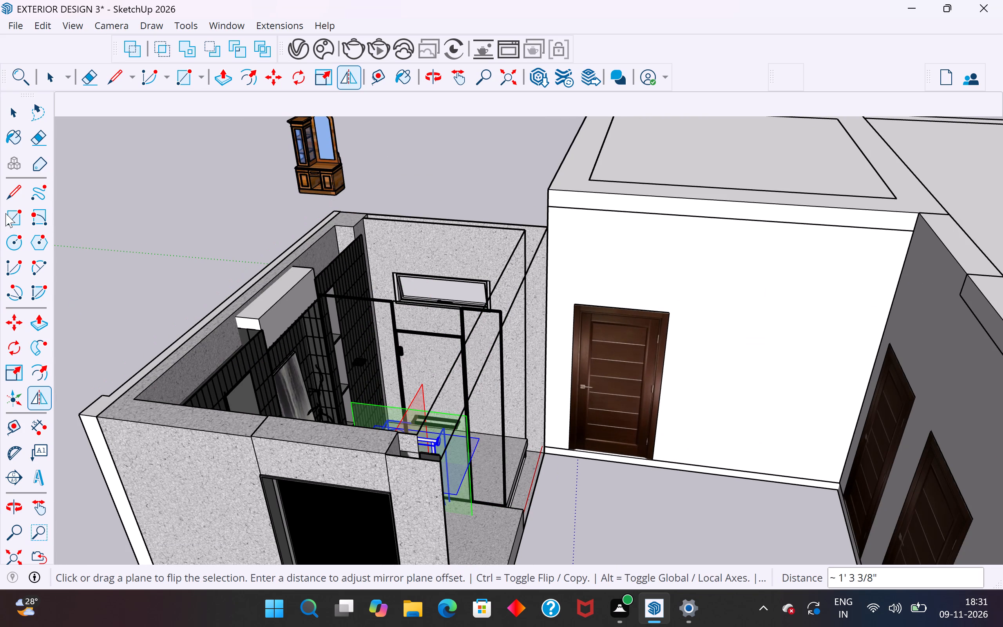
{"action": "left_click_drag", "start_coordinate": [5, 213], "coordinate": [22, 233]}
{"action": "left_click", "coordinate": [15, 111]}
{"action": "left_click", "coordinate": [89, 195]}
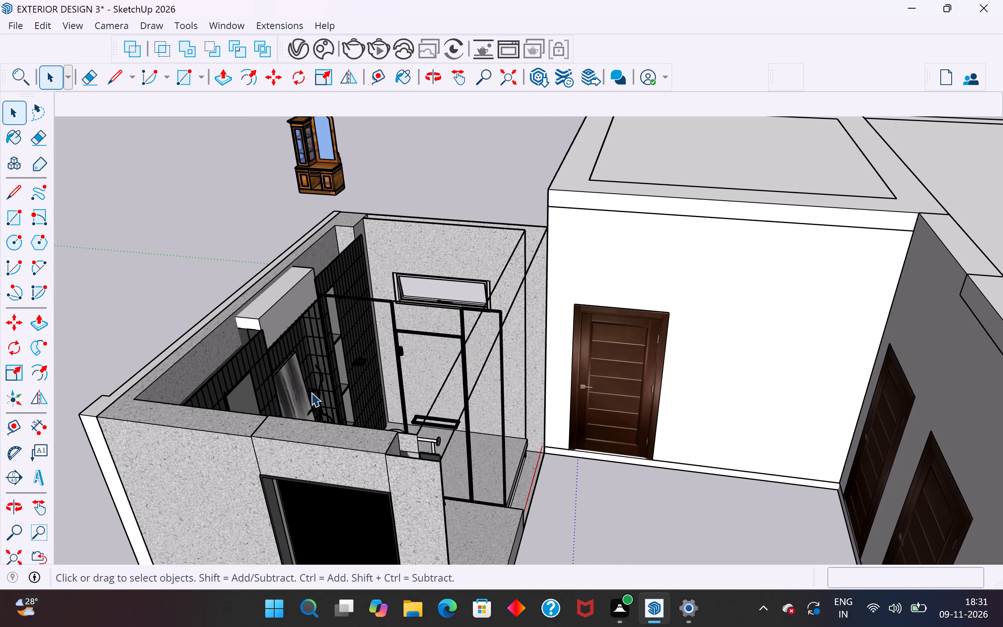
Move the shower column about 16' 6 1/2" out of the bathroom to the open area beside the building.
{"action": "left_click", "coordinate": [431, 439]}
{"action": "key", "text": "m"}
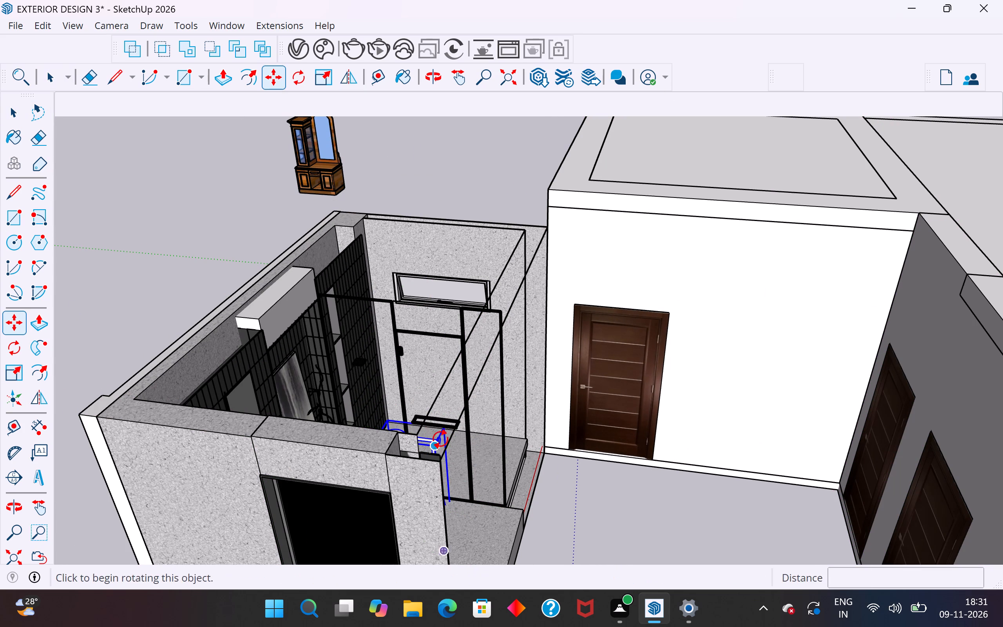
{"action": "left_click", "coordinate": [442, 429]}
{"action": "scroll", "coordinate": [618, 264], "scroll_direction": "down", "scroll_amount": 4}
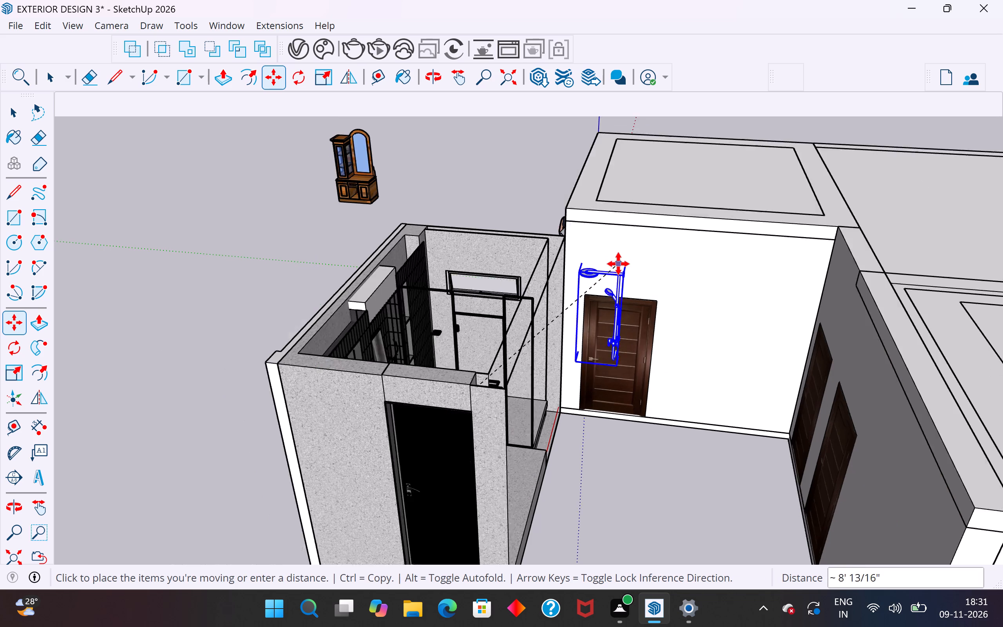
{"action": "scroll", "coordinate": [618, 264], "scroll_direction": "down", "scroll_amount": 2}
{"action": "left_click", "coordinate": [252, 327]}
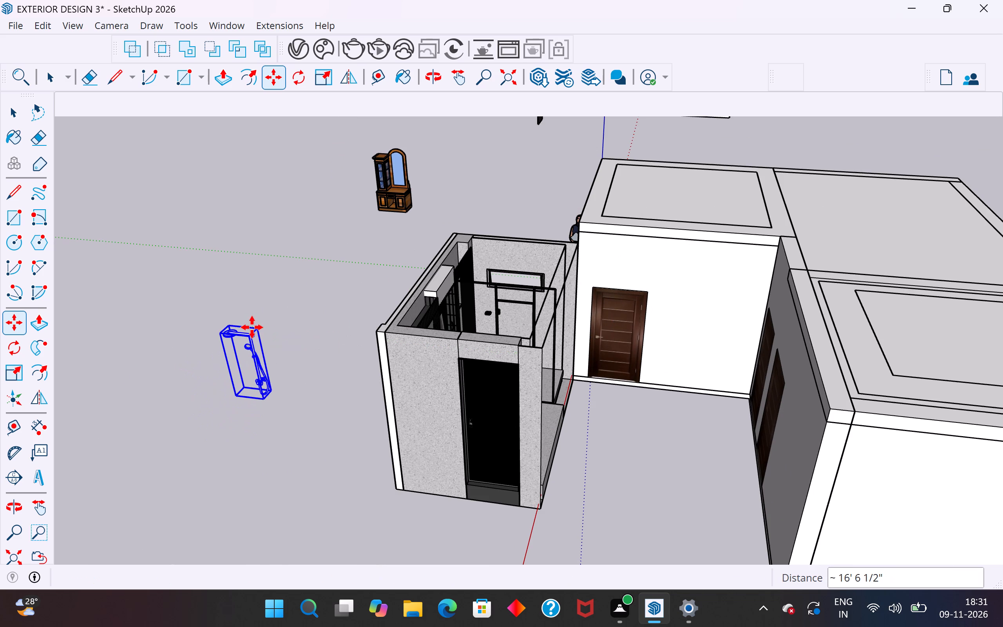
{"action": "left_click", "coordinate": [11, 111]}
{"action": "left_click", "coordinate": [203, 424]}
Rotate the shower column 180 degrees about the vertical blue axis, pivoting on its bounding box's bottom corner.
{"action": "middle_click_drag", "start_coordinate": [246, 402], "coordinate": [309, 319]}
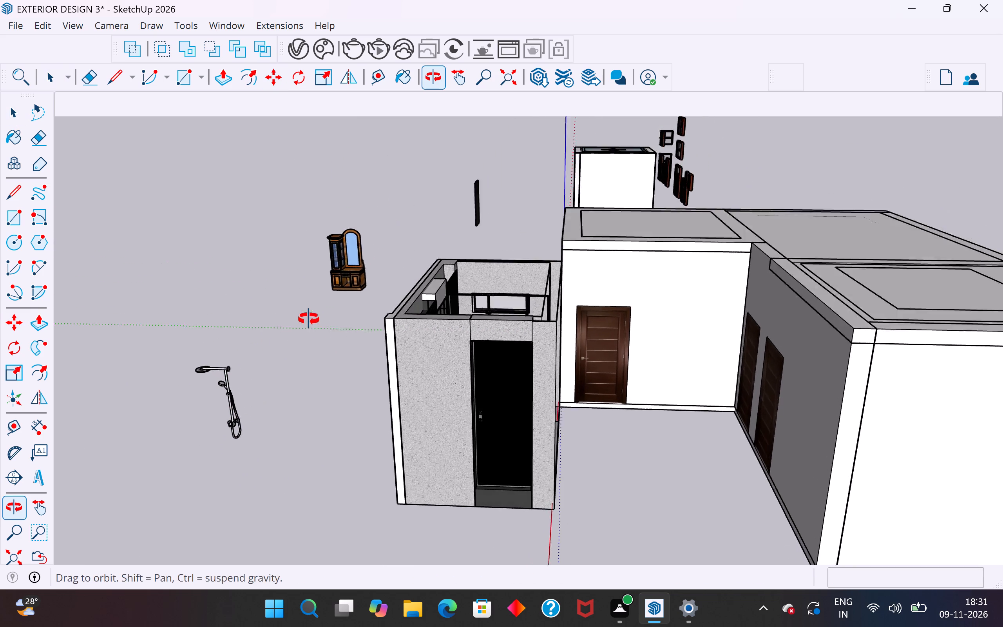
{"action": "middle_click_drag", "start_coordinate": [309, 319], "coordinate": [310, 318]}
{"action": "scroll", "coordinate": [314, 355], "scroll_direction": "down", "scroll_amount": 5}
{"action": "scroll", "coordinate": [214, 409], "scroll_direction": "up", "scroll_amount": 14}
{"action": "left_click", "coordinate": [293, 388]}
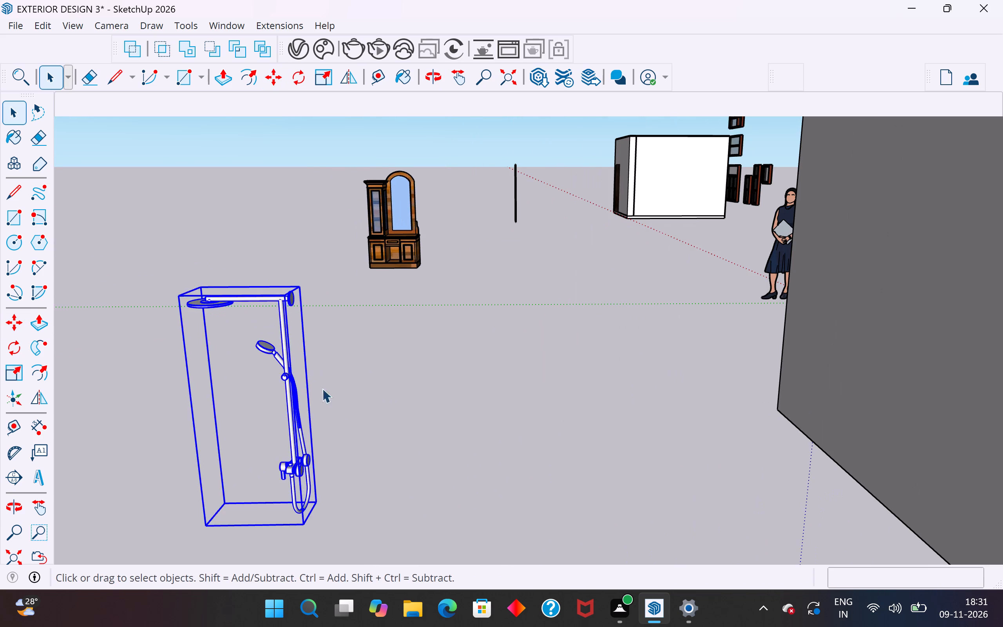
{"action": "scroll", "coordinate": [514, 366], "scroll_direction": "down", "scroll_amount": 4}
{"action": "left_click", "coordinate": [14, 346]}
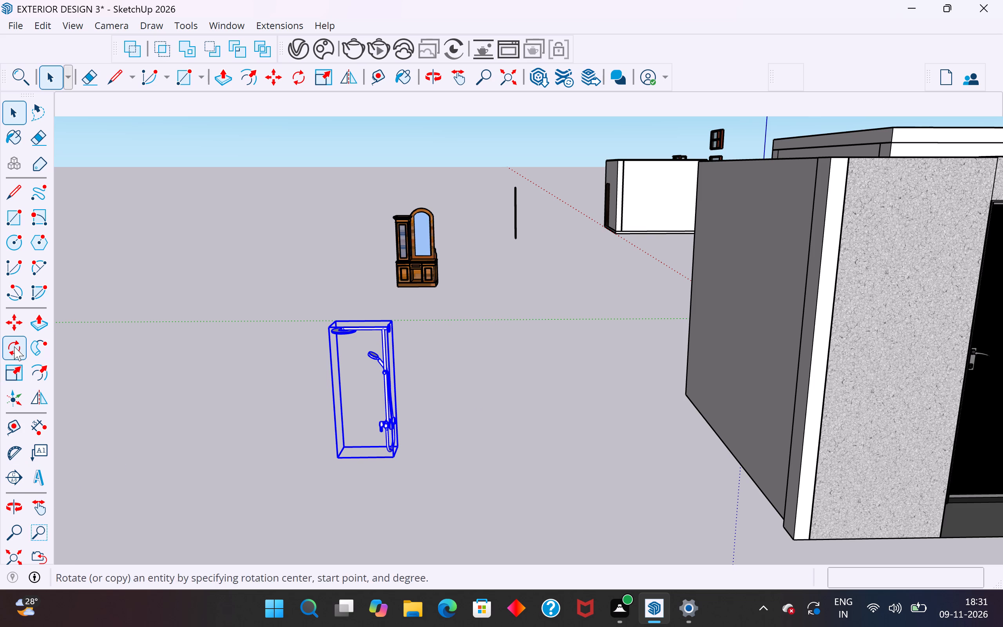
{"action": "left_click", "coordinate": [380, 457]}
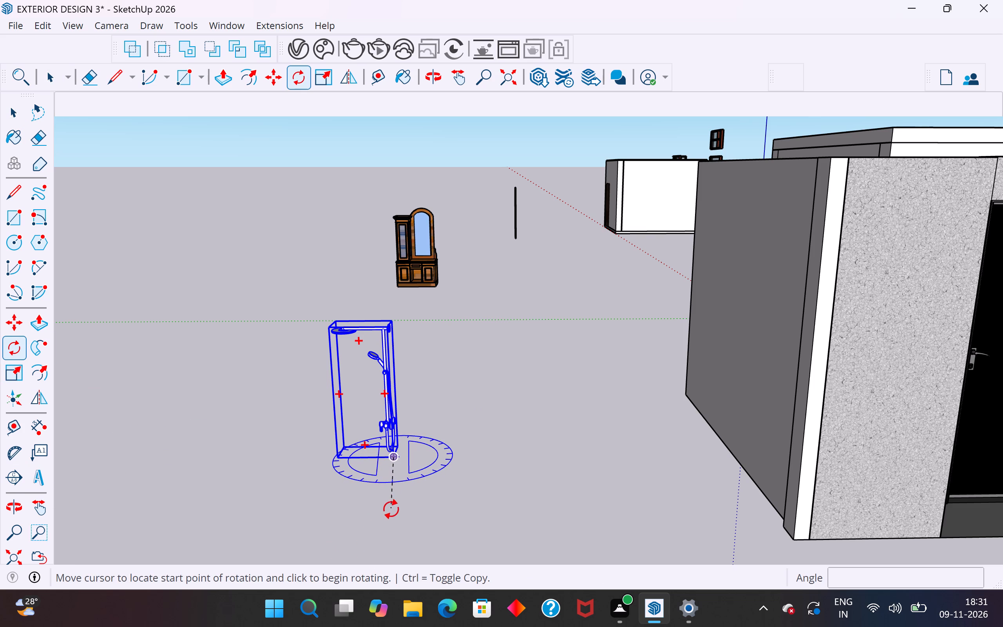
{"action": "left_click", "coordinate": [286, 458]}
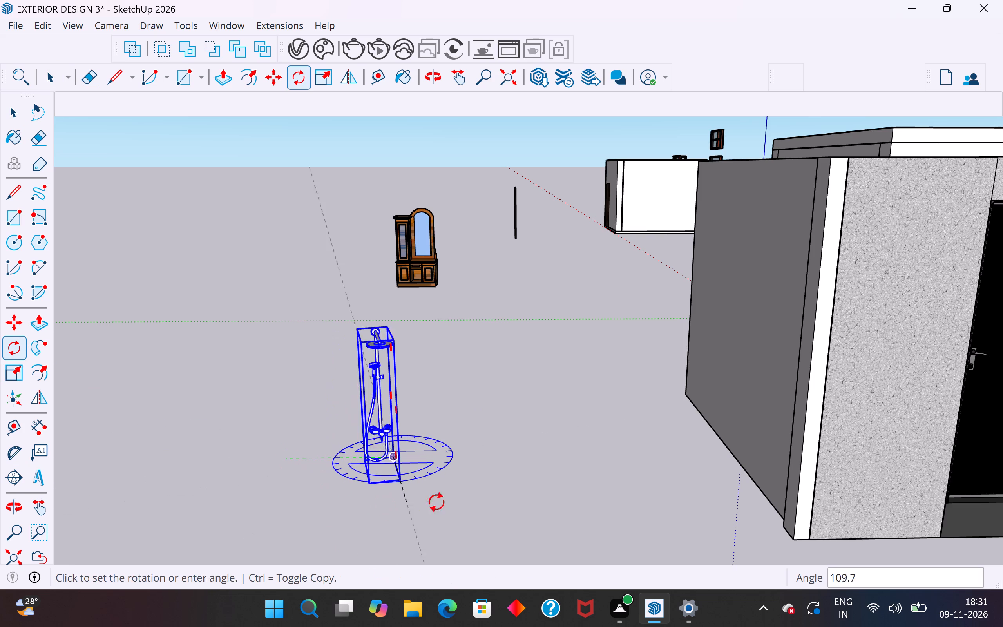
{"action": "left_click", "coordinate": [510, 451]}
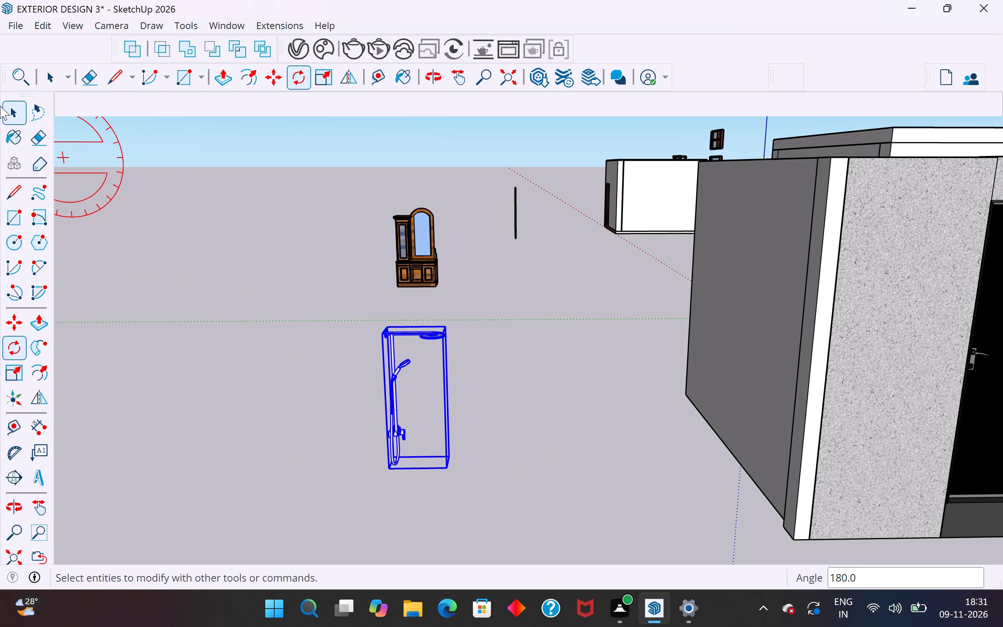
{"action": "left_click", "coordinate": [9, 106]}
{"action": "left_click", "coordinate": [250, 381]}
Move the shower column by its bounding box's top corner onto the black tiled wall of the shower area, beside the recessed niches.
{"action": "scroll", "coordinate": [486, 388], "scroll_direction": "down", "scroll_amount": 6}
{"action": "middle_click_drag", "start_coordinate": [488, 393], "coordinate": [213, 479]}
{"action": "scroll", "coordinate": [429, 303], "scroll_direction": "up", "scroll_amount": 4}
{"action": "left_click", "coordinate": [449, 336]}
{"action": "left_click", "coordinate": [449, 351]}
{"action": "left_click", "coordinate": [451, 350]}
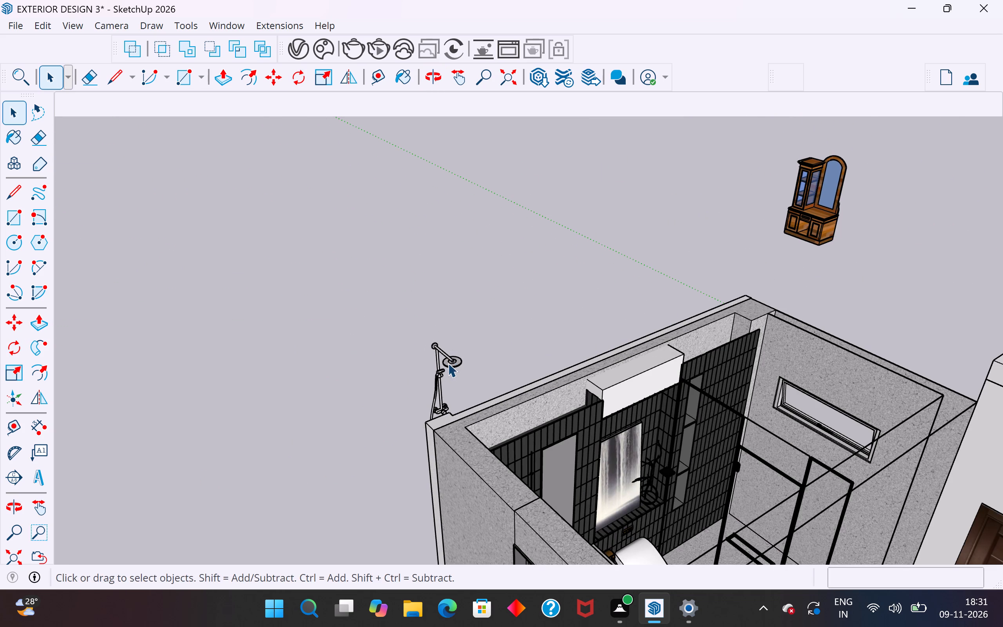
{"action": "left_click", "coordinate": [449, 358]}
{"action": "left_click_drag", "start_coordinate": [469, 338], "coordinate": [392, 395]}
{"action": "key", "text": "m"}
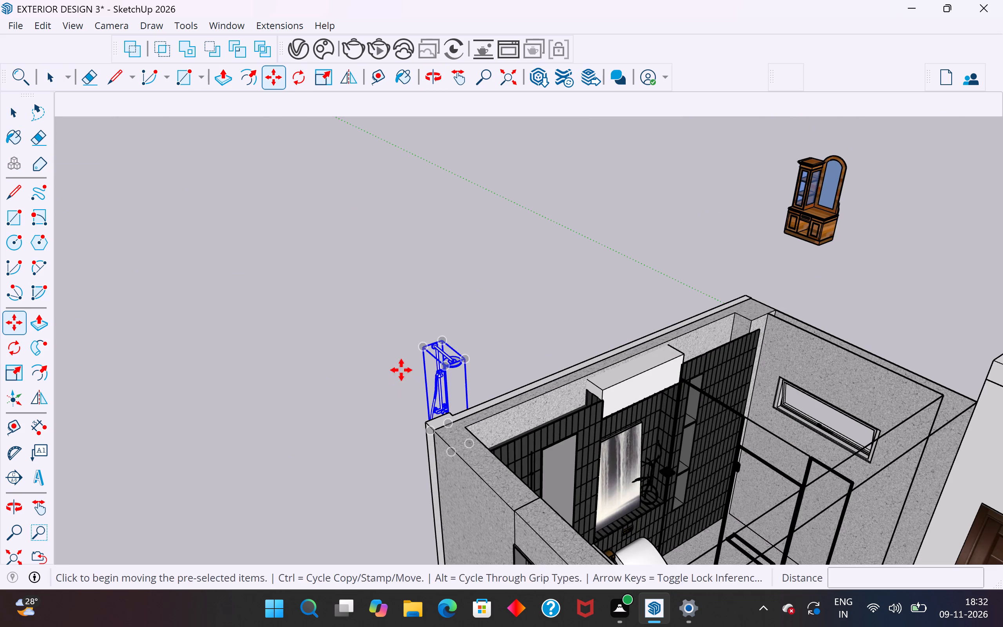
{"action": "left_click", "coordinate": [445, 342]}
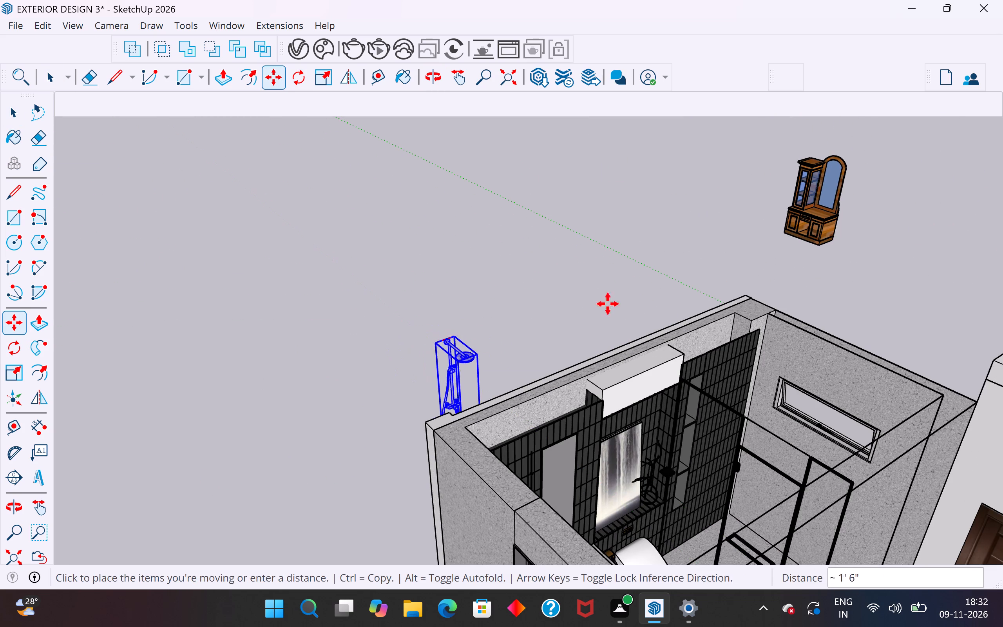
{"action": "middle_click_drag", "start_coordinate": [802, 375], "coordinate": [556, 339]}
{"action": "scroll", "coordinate": [570, 261], "scroll_direction": "down", "scroll_amount": 6}
{"action": "scroll", "coordinate": [625, 420], "scroll_direction": "up", "scroll_amount": 4}
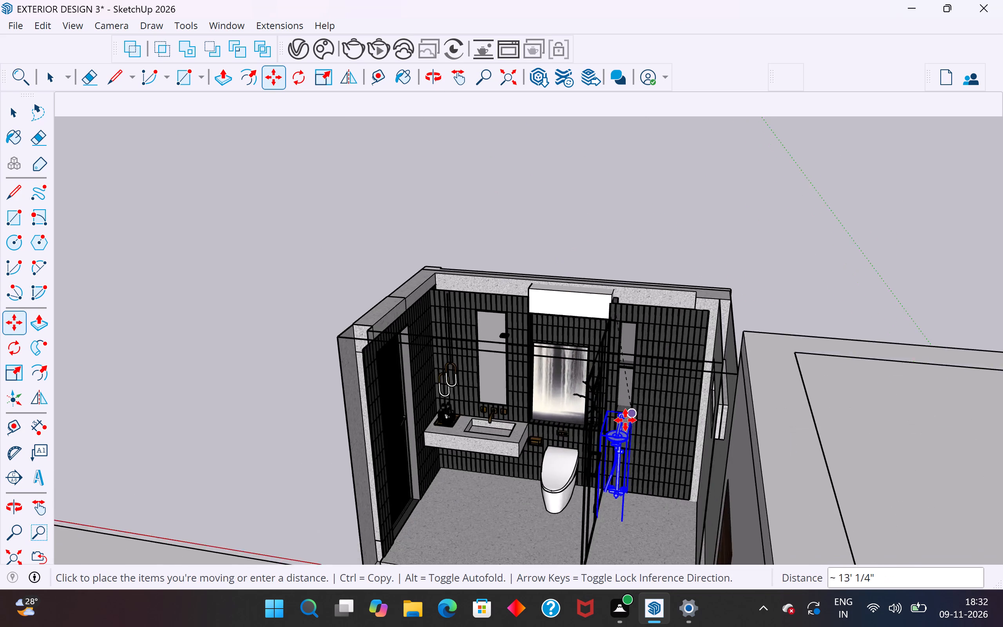
{"action": "scroll", "coordinate": [625, 420], "scroll_direction": "up", "scroll_amount": 13}
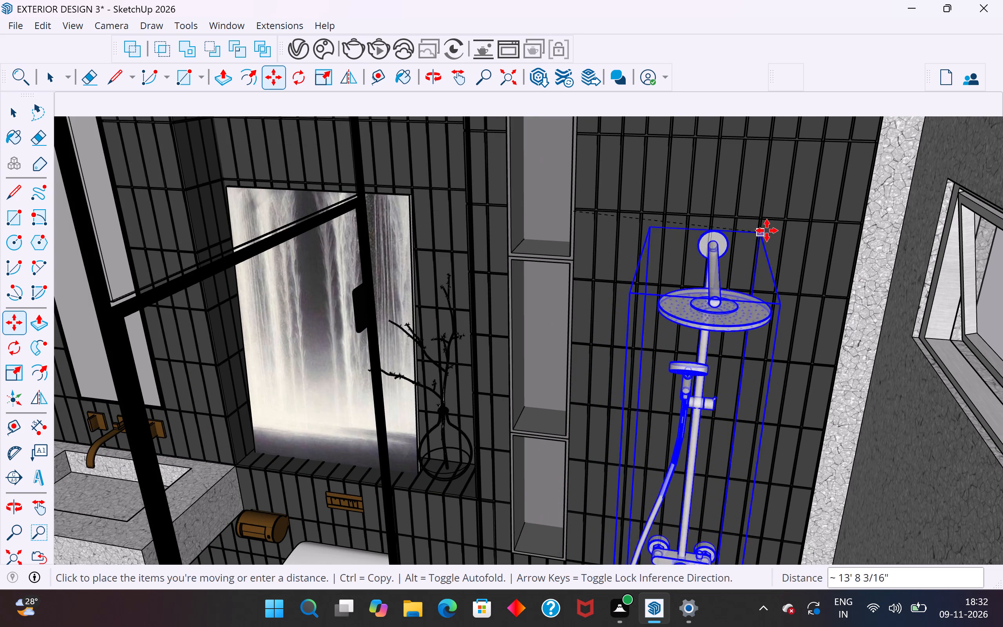
{"action": "left_click", "coordinate": [759, 226]}
Examine the shower column's placement against the tiled wall from inside and above the bathroom, and clear the selection.
{"action": "scroll", "coordinate": [725, 282], "scroll_direction": "down", "scroll_amount": 5}
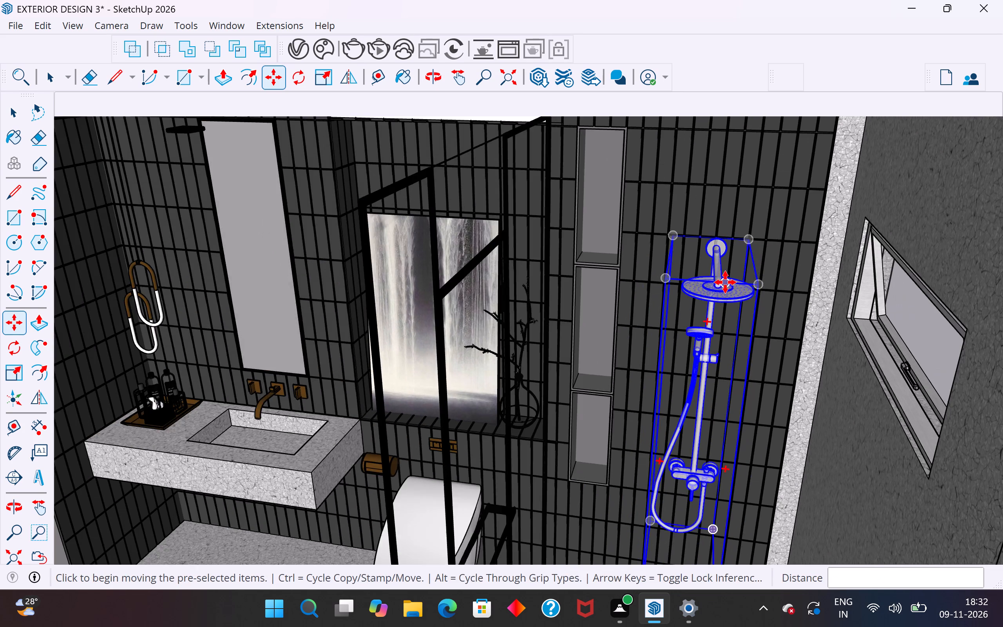
{"action": "middle_click_drag", "start_coordinate": [725, 282], "coordinate": [989, 118]}
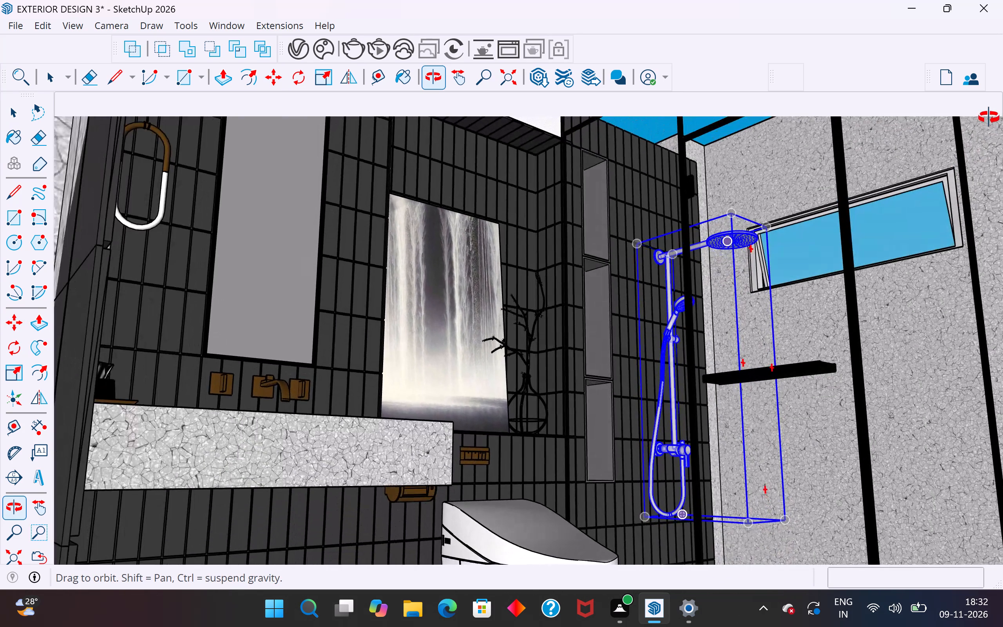
{"action": "middle_click_drag", "start_coordinate": [989, 118], "coordinate": [731, 304]}
{"action": "scroll", "coordinate": [643, 276], "scroll_direction": "down", "scroll_amount": 11}
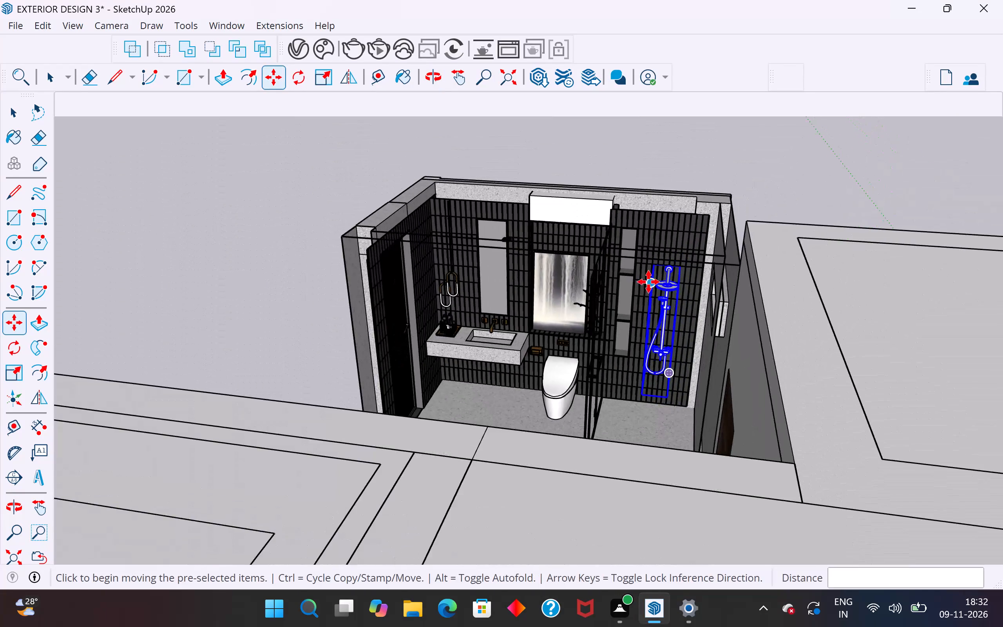
{"action": "middle_click_drag", "start_coordinate": [645, 280], "coordinate": [855, 373]}
{"action": "left_click", "coordinate": [24, 104]}
{"action": "left_click", "coordinate": [173, 256]}
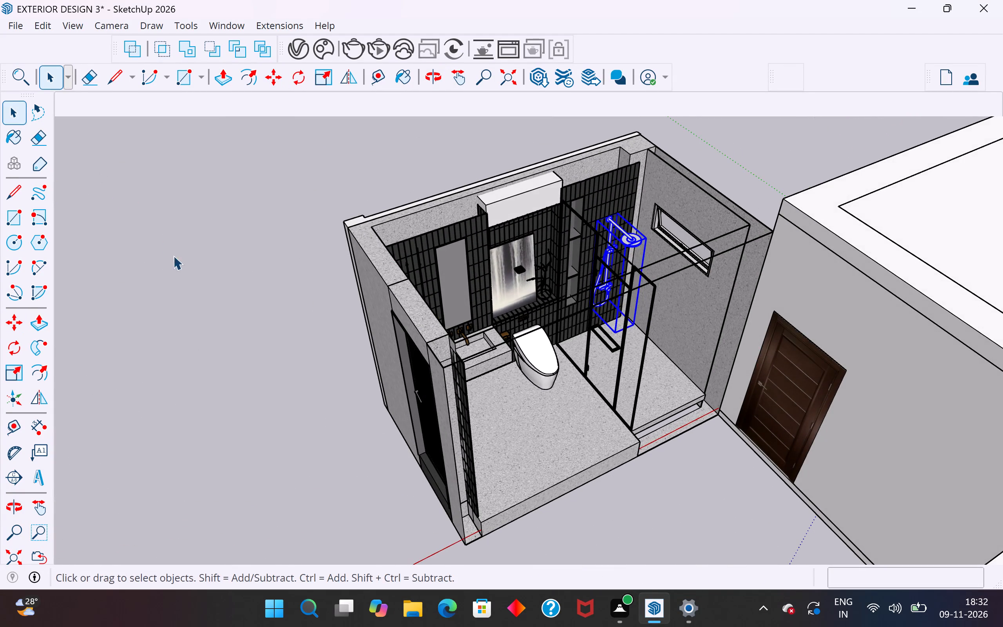
{"action": "middle_click_drag", "start_coordinate": [554, 364], "coordinate": [512, 226]}
{"action": "middle_click_drag", "start_coordinate": [616, 307], "coordinate": [411, 410]}
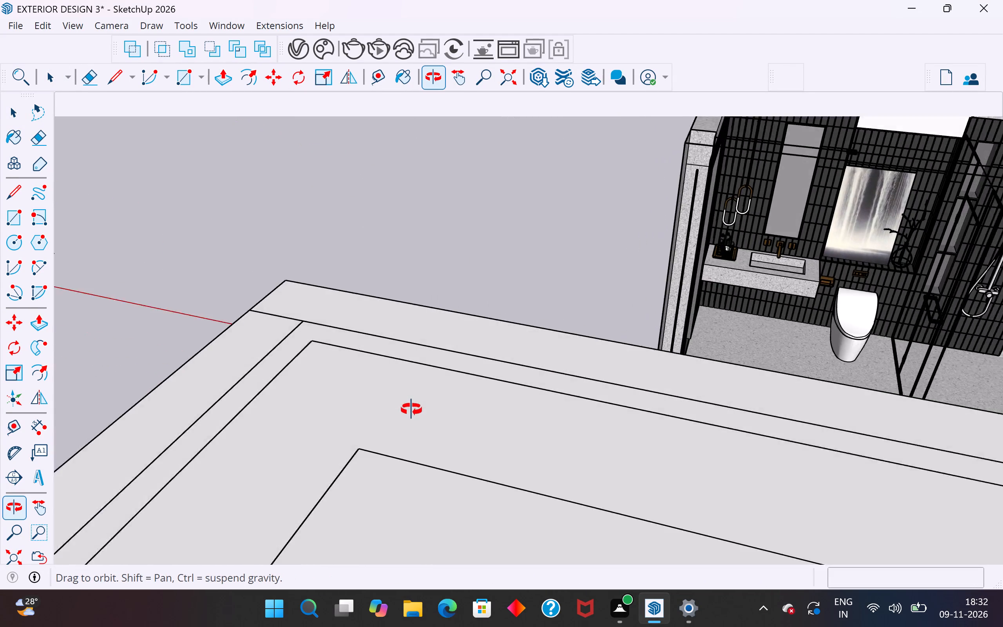
{"action": "middle_click_drag", "start_coordinate": [411, 410], "coordinate": [436, 428]}
{"action": "scroll", "coordinate": [472, 425], "scroll_direction": "down", "scroll_amount": 4}
{"action": "middle_click_drag", "start_coordinate": [537, 421], "coordinate": [710, 422]}
{"action": "scroll", "coordinate": [723, 422], "scroll_direction": "down", "scroll_amount": 9}
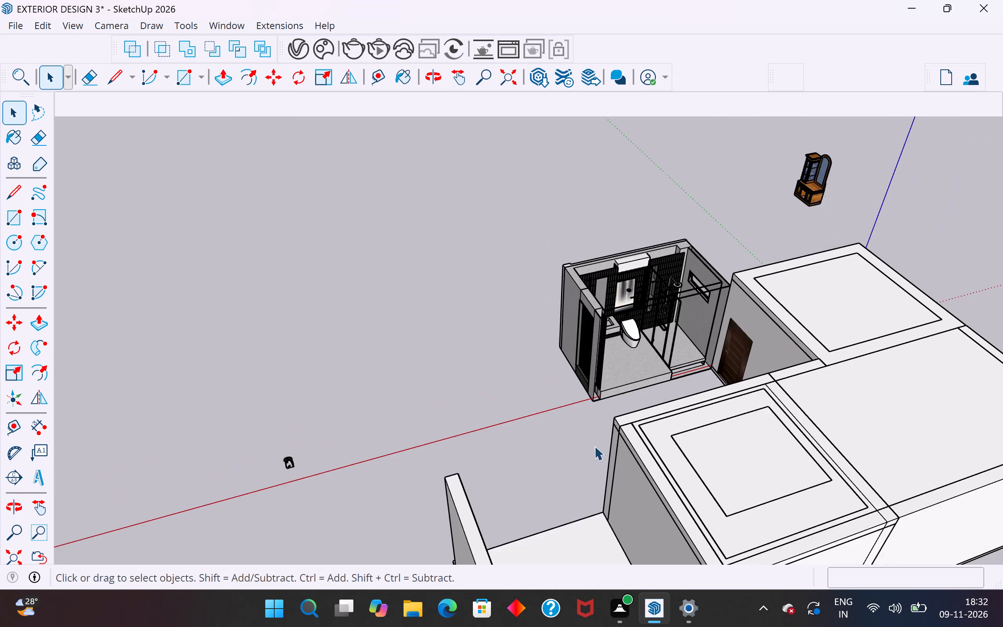
Unhide the roof slab over the bathroom so the block is closed again, with nothing left selected.
{"action": "scroll", "coordinate": [594, 446], "scroll_direction": "down", "scroll_amount": 4}
{"action": "middle_click_drag", "start_coordinate": [496, 465], "coordinate": [780, 479]}
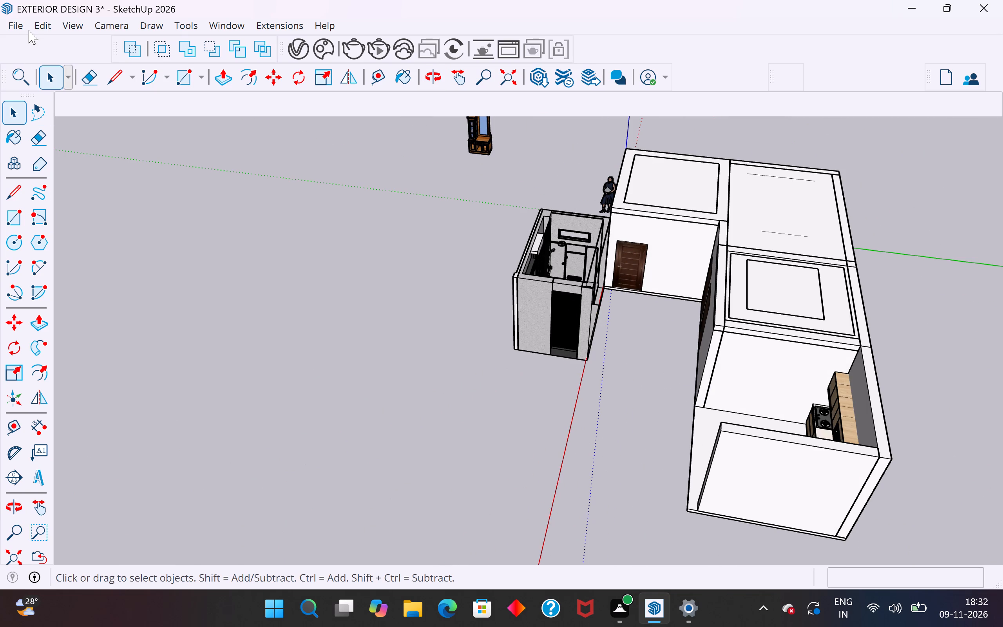
{"action": "left_click", "coordinate": [44, 28]}
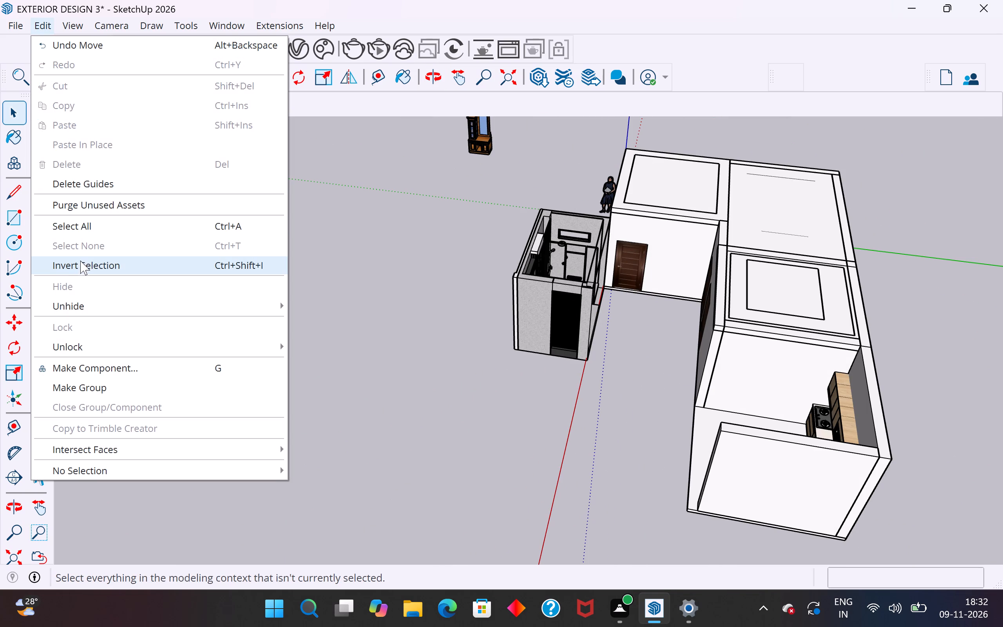
{"action": "left_click", "coordinate": [320, 339]}
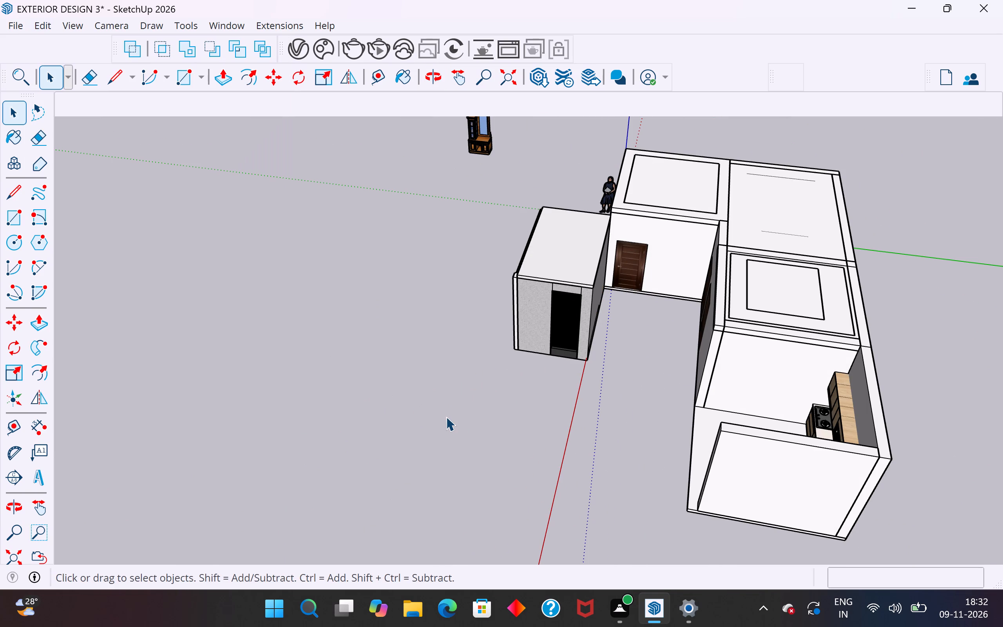
{"action": "left_click", "coordinate": [446, 417]}
Examine the roofed bathroom block from its door side and from above, including how it sits against the main building.
{"action": "middle_click_drag", "start_coordinate": [630, 412], "coordinate": [597, 279]}
{"action": "scroll", "coordinate": [594, 335], "scroll_direction": "up", "scroll_amount": 8}
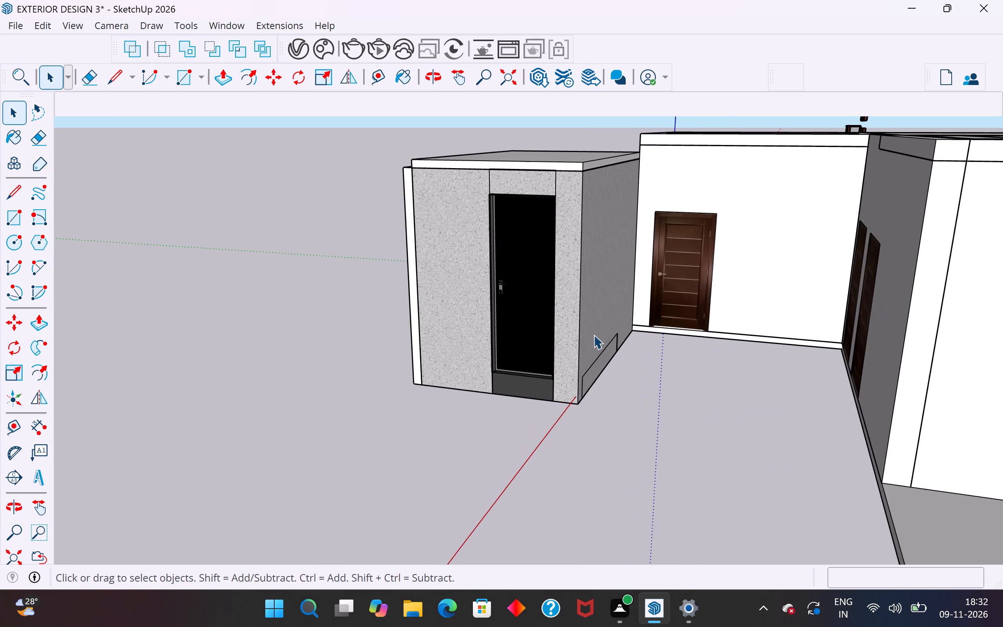
{"action": "middle_click_drag", "start_coordinate": [641, 352], "coordinate": [599, 364]}
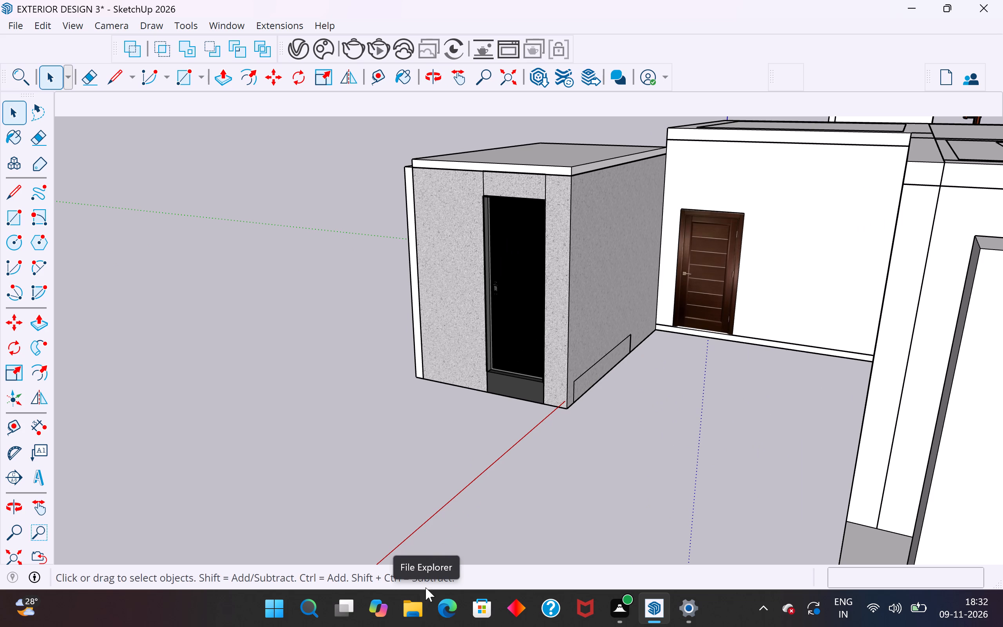
{"action": "scroll", "coordinate": [640, 235], "scroll_direction": "down", "scroll_amount": 5}
{"action": "middle_click_drag", "start_coordinate": [603, 367], "coordinate": [730, 422]}
{"action": "scroll", "coordinate": [621, 326], "scroll_direction": "down", "scroll_amount": 4}
{"action": "middle_click", "coordinate": [608, 381]}
{"action": "scroll", "coordinate": [612, 362], "scroll_direction": "up", "scroll_amount": 3}
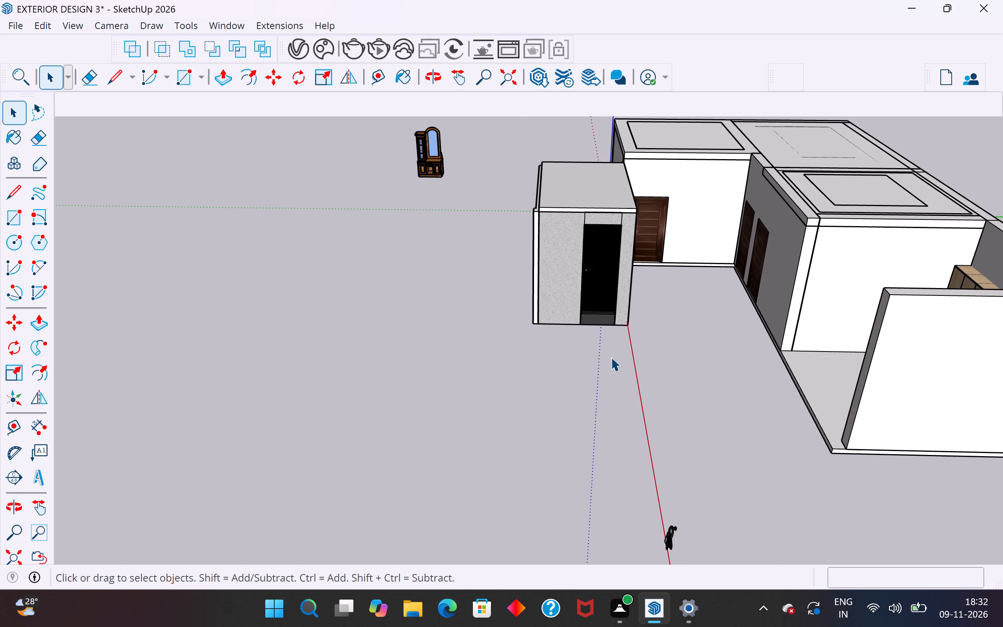
{"action": "middle_click_drag", "start_coordinate": [597, 337], "coordinate": [583, 341]}
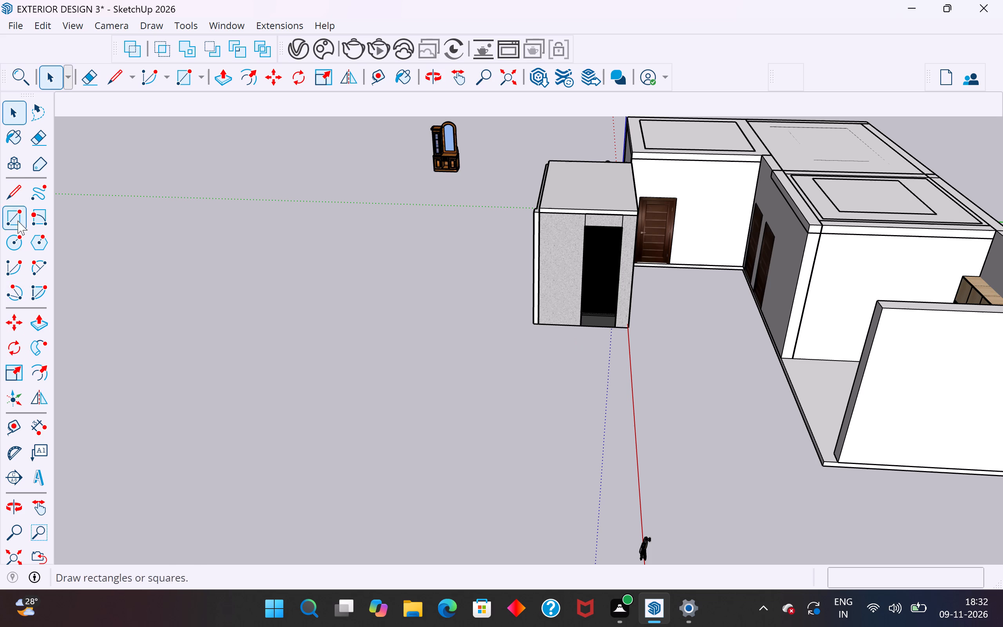
Search 3D Warehouse for sofa models, replacing the previous shower search.
{"action": "left_click", "coordinate": [18, 196]}
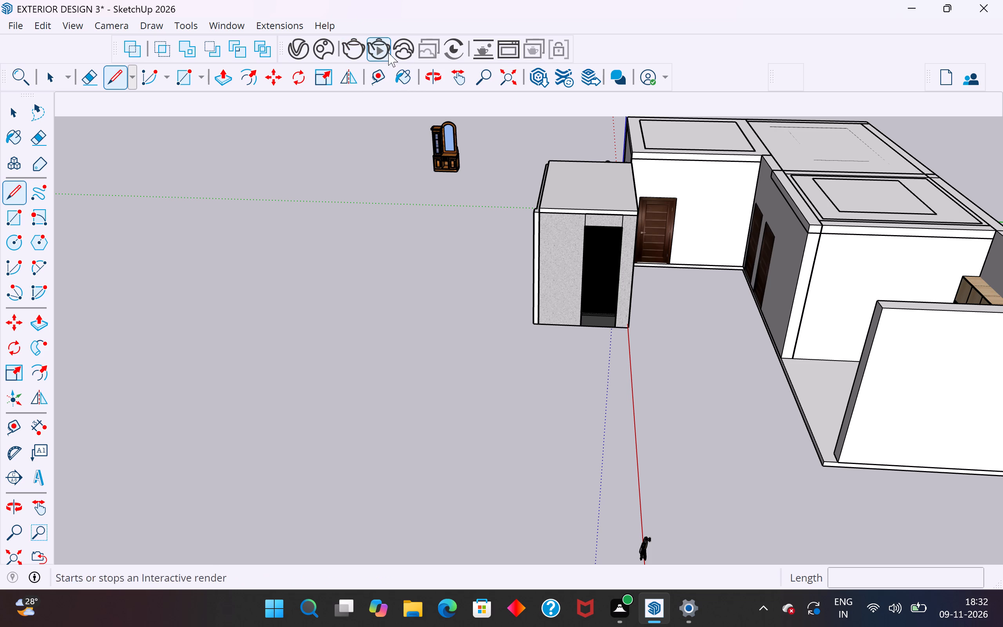
{"action": "left_click", "coordinate": [237, 24]}
{"action": "left_click", "coordinate": [284, 147]}
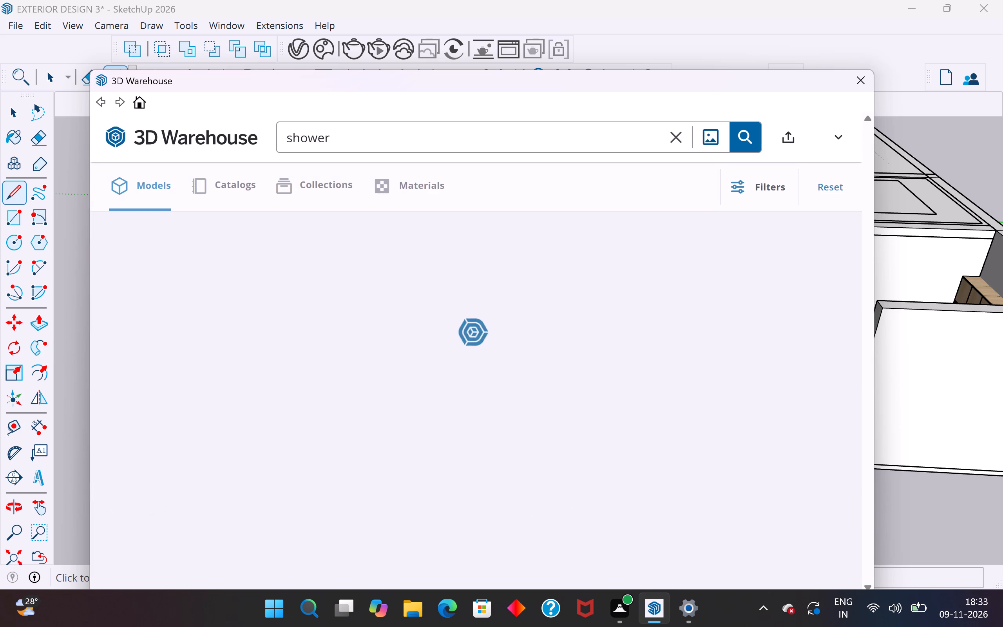
{"action": "left_click", "coordinate": [676, 139]}
{"action": "left_click", "coordinate": [493, 148]}
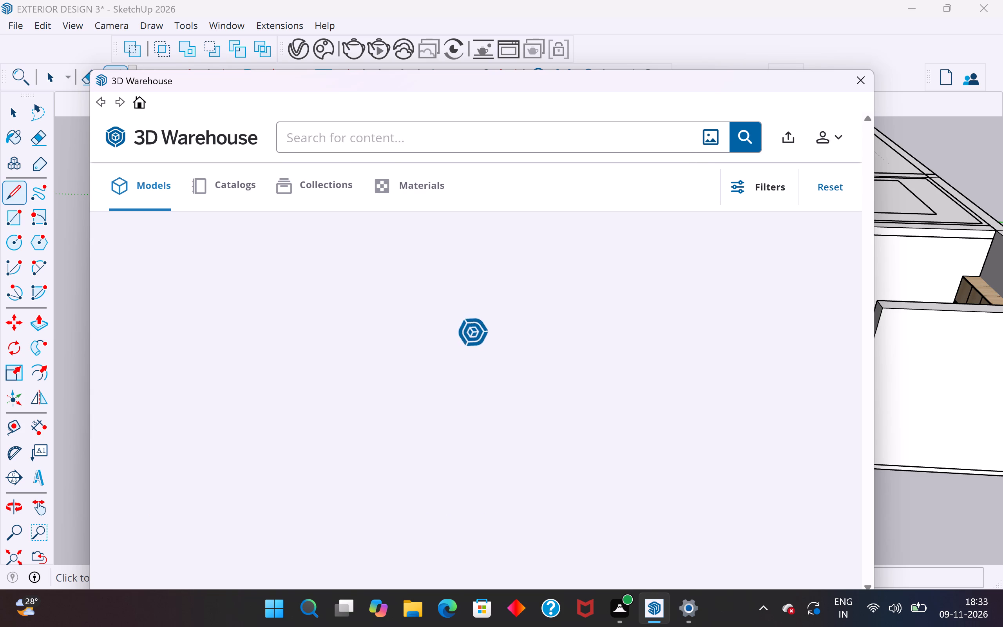
{"action": "type", "text": "so"}
{"action": "type", "text": "fa"}
{"action": "key", "text": "space"}
{"action": "key", "text": "Return"}
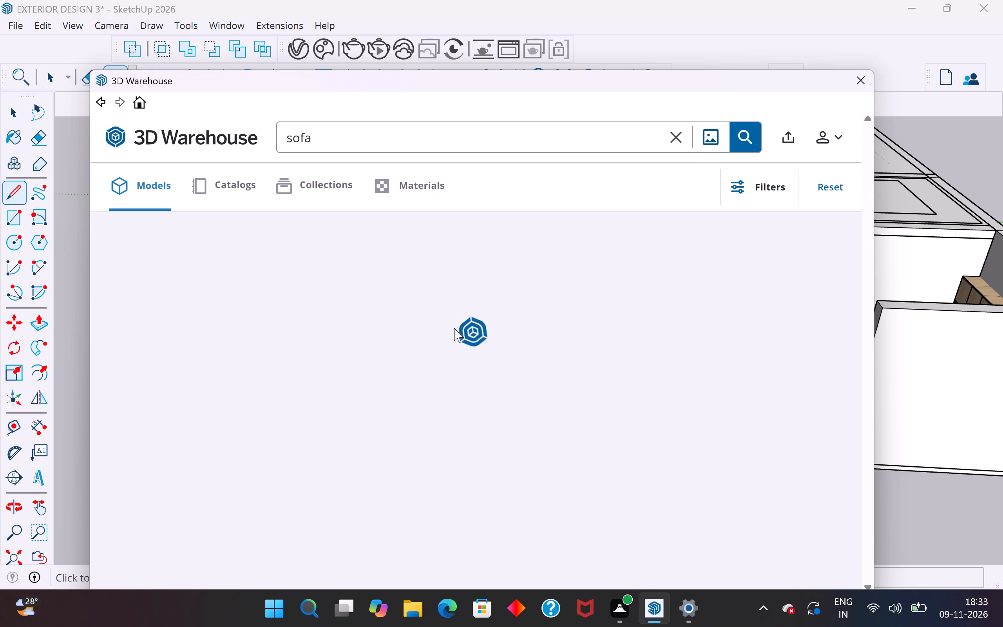
Browse the sofa models and load the 20 MB dark grey corner sofa set with rug, coffee table and side lamps into the model.
{"action": "scroll", "coordinate": [365, 341], "scroll_direction": "down", "scroll_amount": 8}
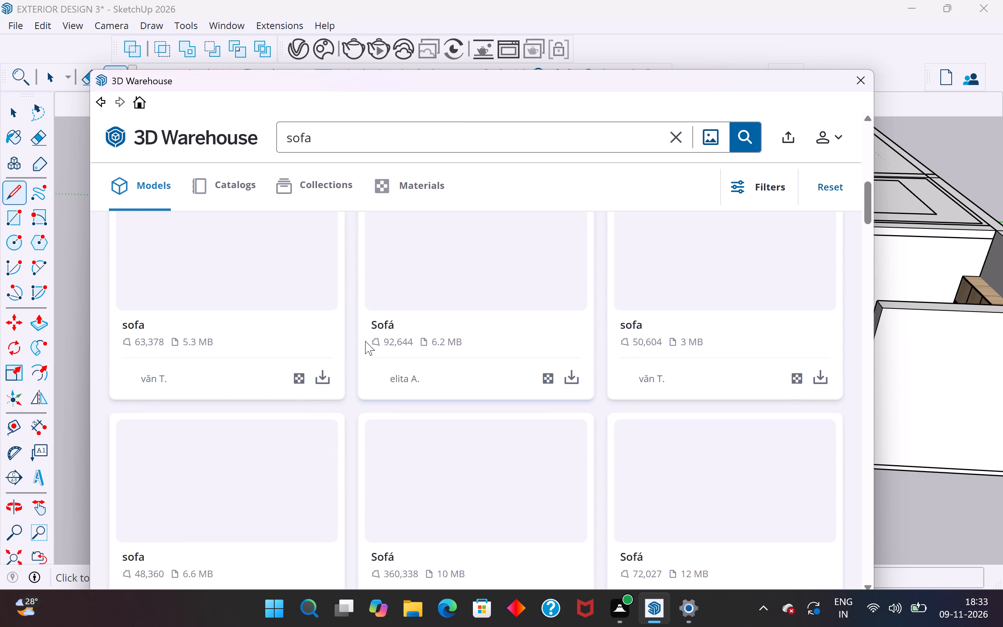
{"action": "scroll", "coordinate": [365, 341], "scroll_direction": "down", "scroll_amount": 5}
{"action": "scroll", "coordinate": [365, 341], "scroll_direction": "up", "scroll_amount": 2}
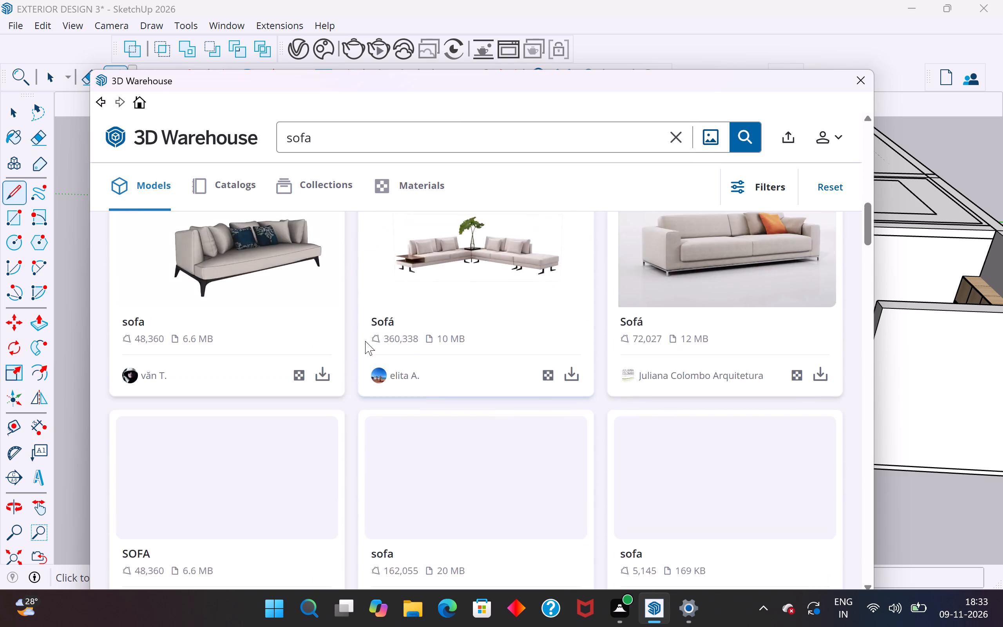
{"action": "scroll", "coordinate": [365, 341], "scroll_direction": "up", "scroll_amount": 5}
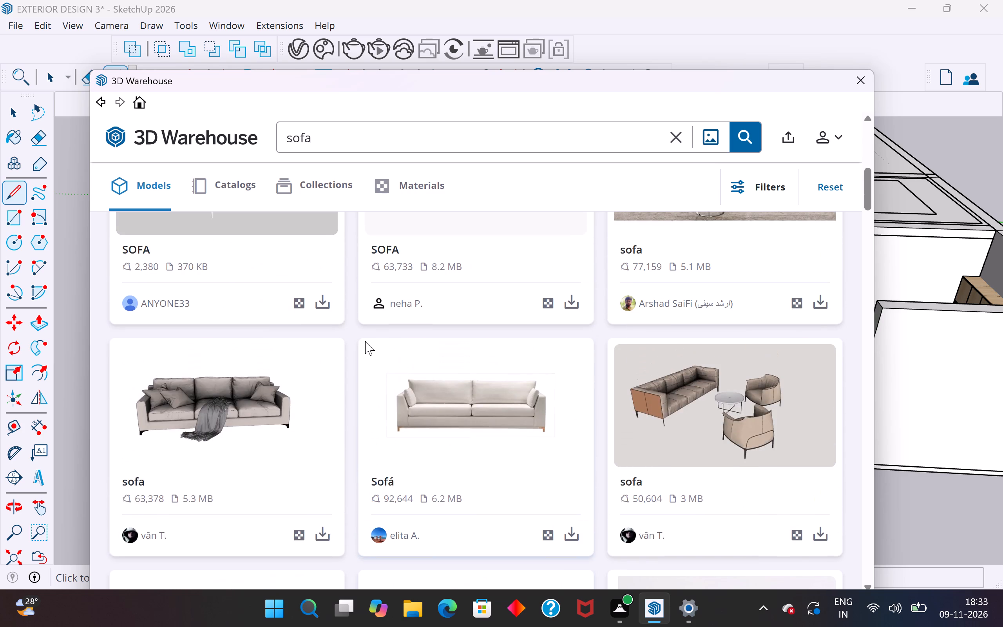
{"action": "scroll", "coordinate": [365, 341], "scroll_direction": "up", "scroll_amount": 4}
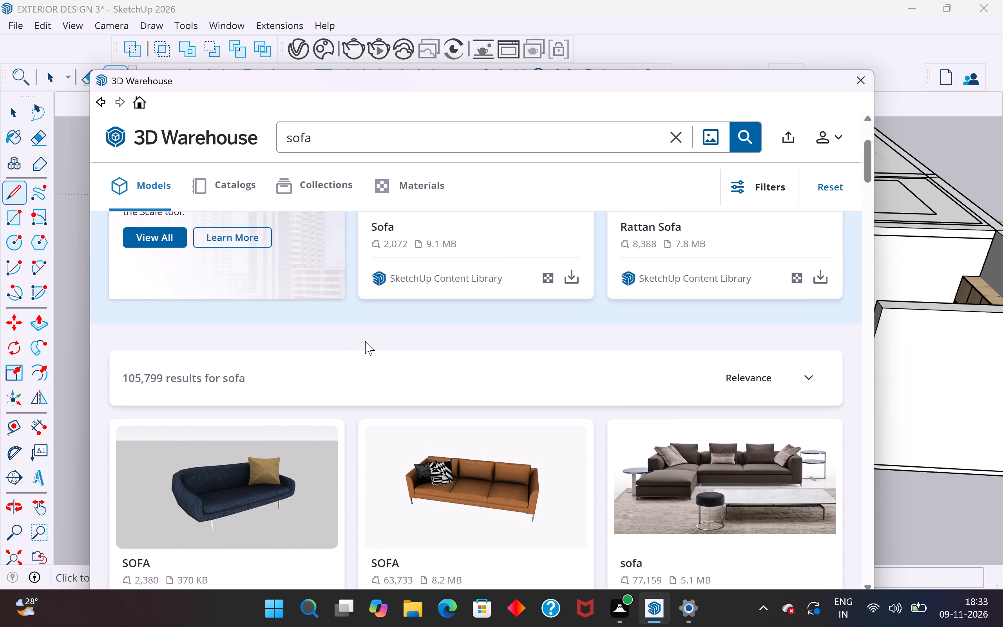
{"action": "scroll", "coordinate": [365, 341], "scroll_direction": "down", "scroll_amount": 3}
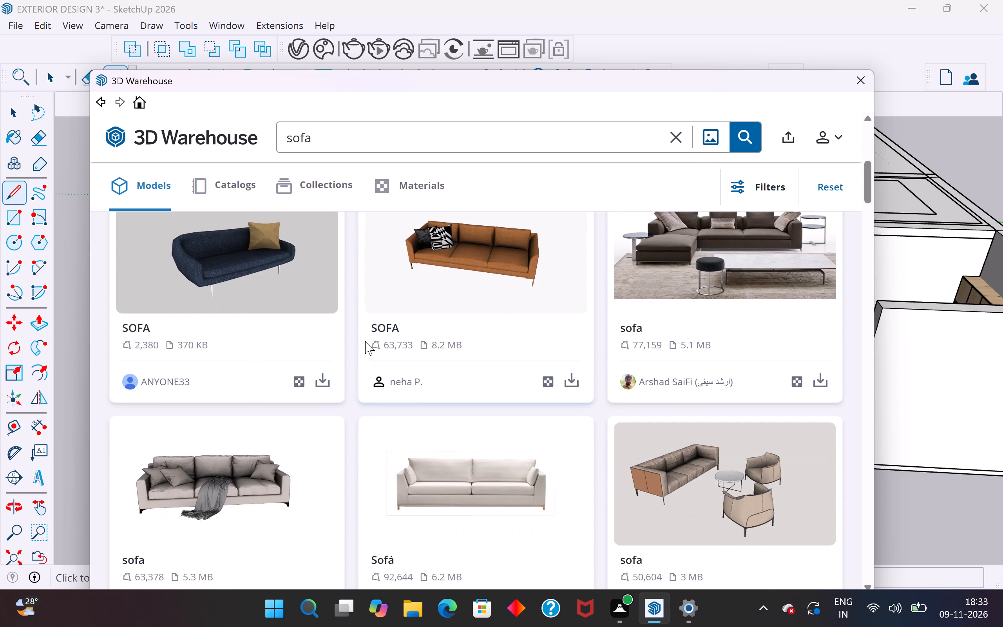
{"action": "scroll", "coordinate": [365, 341], "scroll_direction": "up", "scroll_amount": 2}
{"action": "scroll", "coordinate": [365, 341], "scroll_direction": "down", "scroll_amount": 2}
{"action": "scroll", "coordinate": [495, 343], "scroll_direction": "down", "scroll_amount": 6}
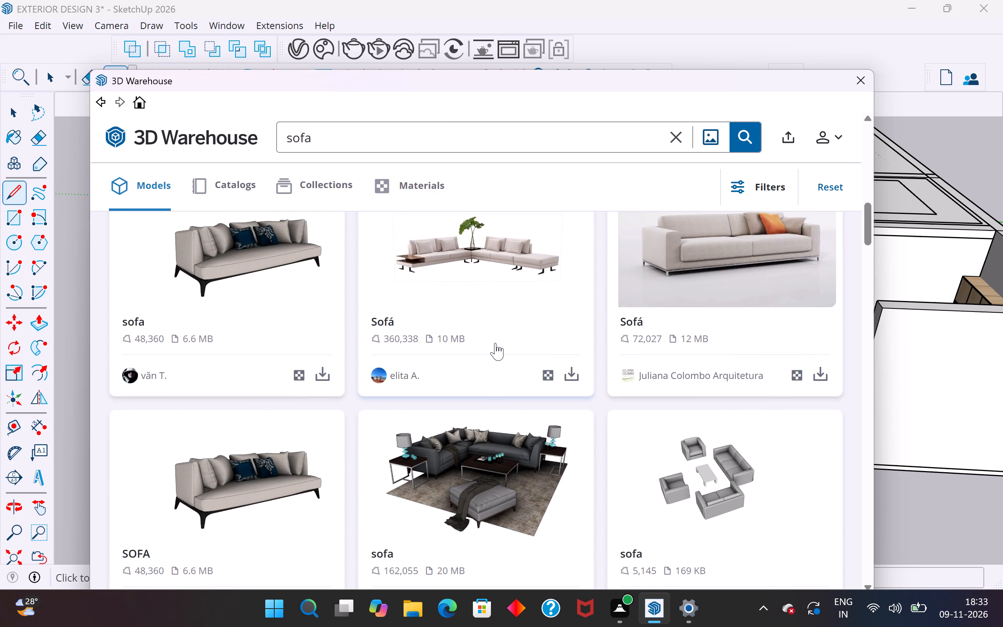
{"action": "scroll", "coordinate": [483, 386], "scroll_direction": "down", "scroll_amount": 3}
{"action": "left_click", "coordinate": [572, 374]}
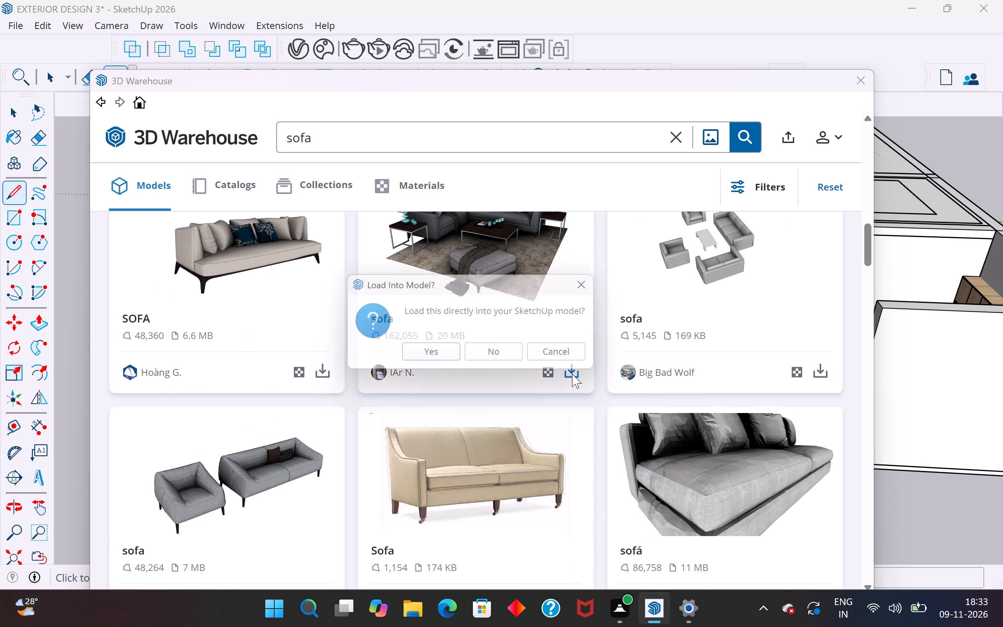
{"action": "left_click", "coordinate": [441, 351]}
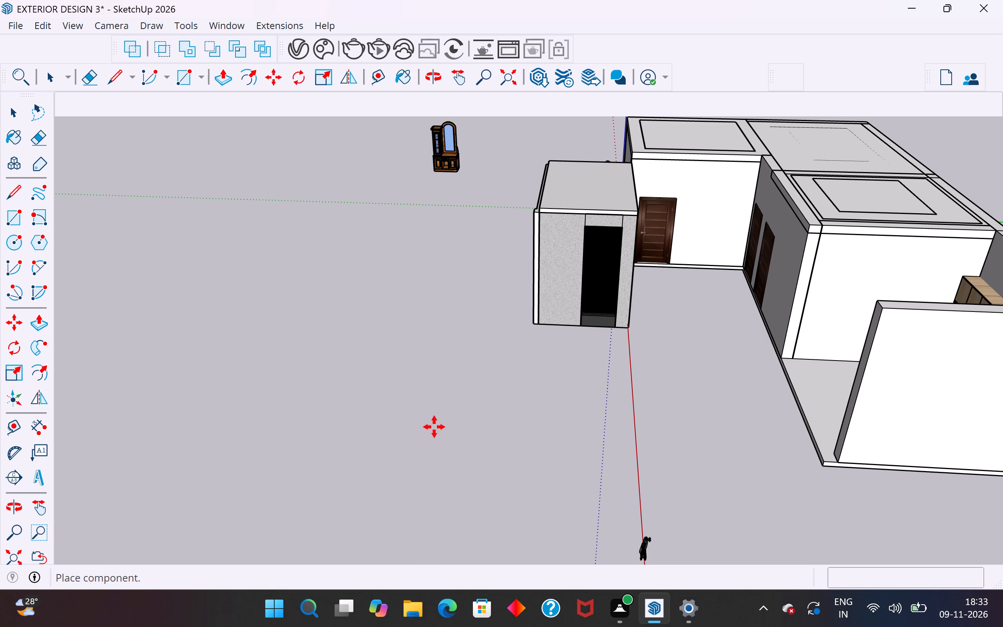
Place the corner sofa set on the open ground in front of the bathroom door and clear the selection.
{"action": "scroll", "coordinate": [500, 405], "scroll_direction": "down", "scroll_amount": 4}
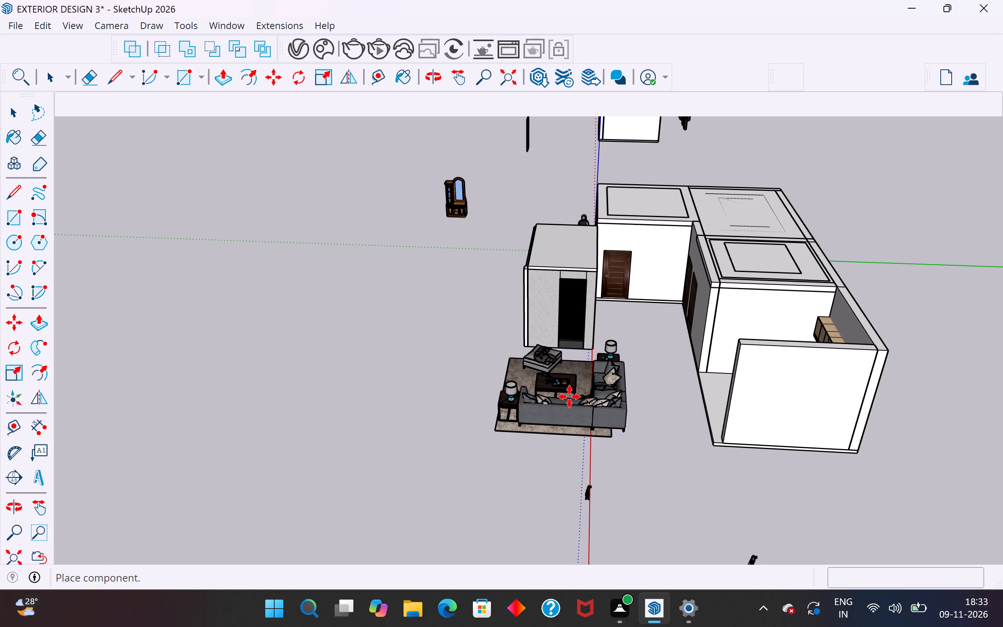
{"action": "left_click", "coordinate": [569, 397]}
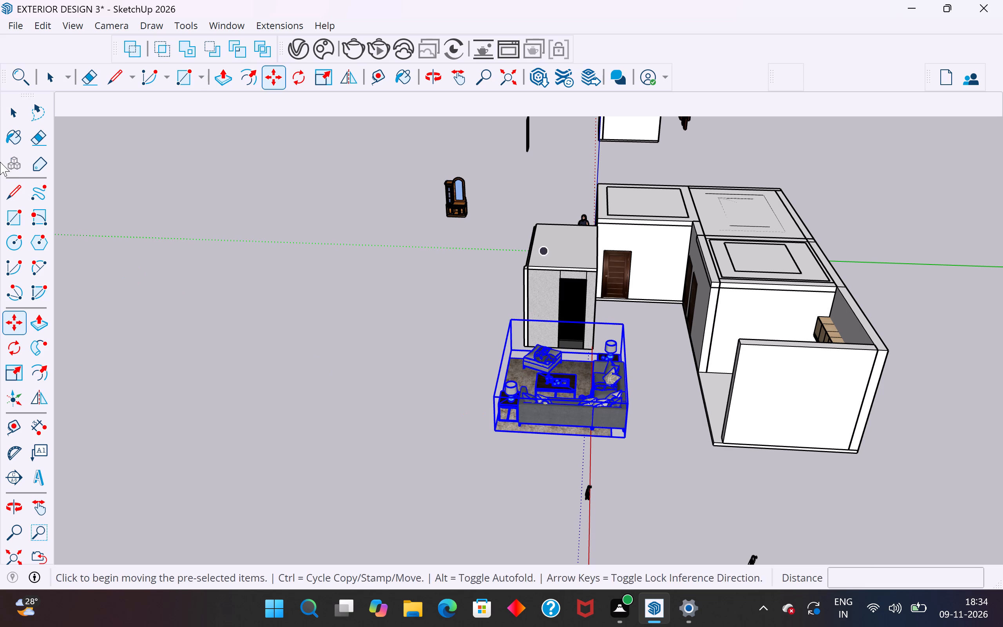
{"action": "left_click", "coordinate": [13, 109]}
{"action": "left_click_drag", "start_coordinate": [308, 324], "coordinate": [311, 324]}
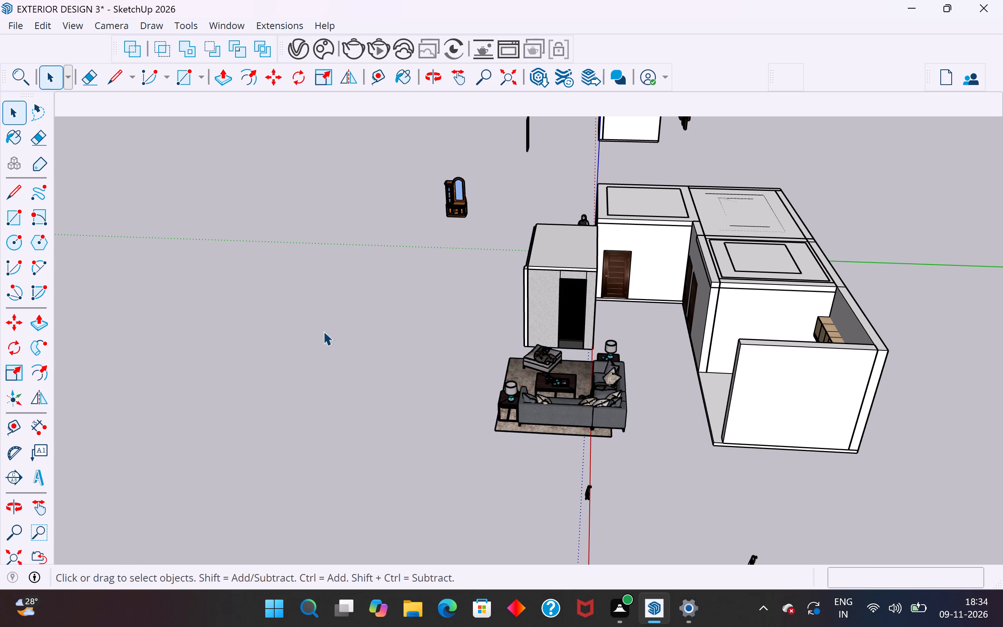
Examine the placed sofa set's position relative to the bathroom, kitchen and main building from several sides.
{"action": "middle_click_drag", "start_coordinate": [420, 414], "coordinate": [797, 453]}
{"action": "scroll", "coordinate": [607, 286], "scroll_direction": "down", "scroll_amount": 3}
{"action": "middle_click_drag", "start_coordinate": [605, 288], "coordinate": [509, 323]}
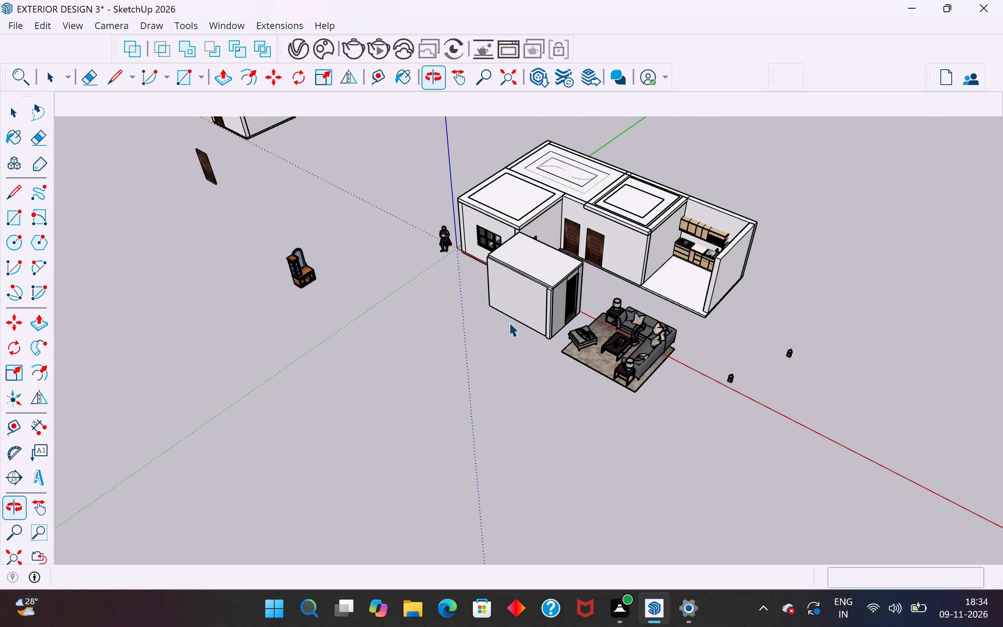
{"action": "middle_click_drag", "start_coordinate": [671, 334], "coordinate": [651, 349]}
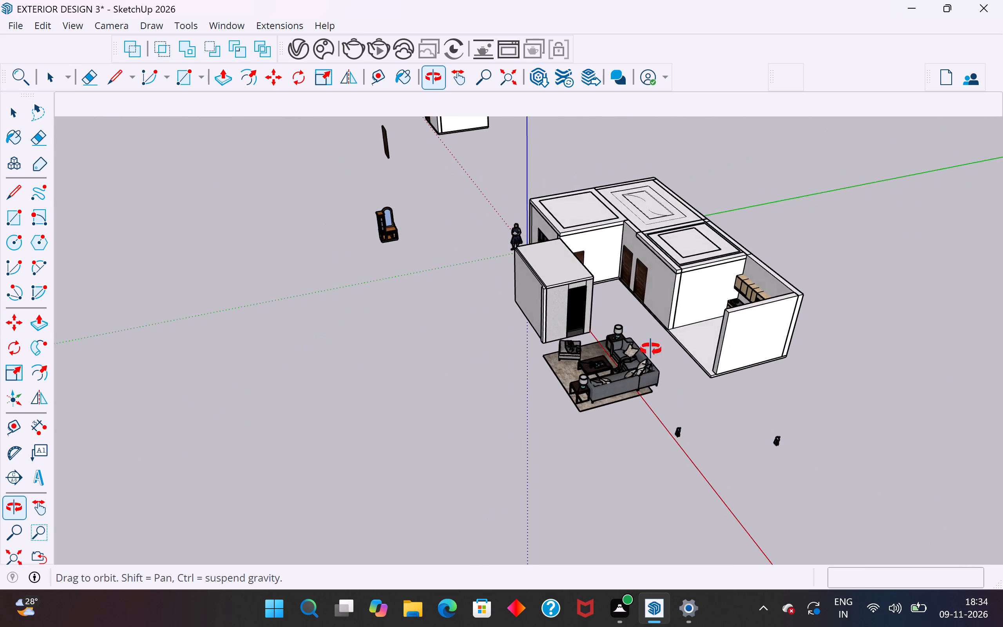
{"action": "middle_click_drag", "start_coordinate": [651, 349], "coordinate": [925, 257]}
{"action": "middle_click_drag", "start_coordinate": [384, 326], "coordinate": [231, 314]}
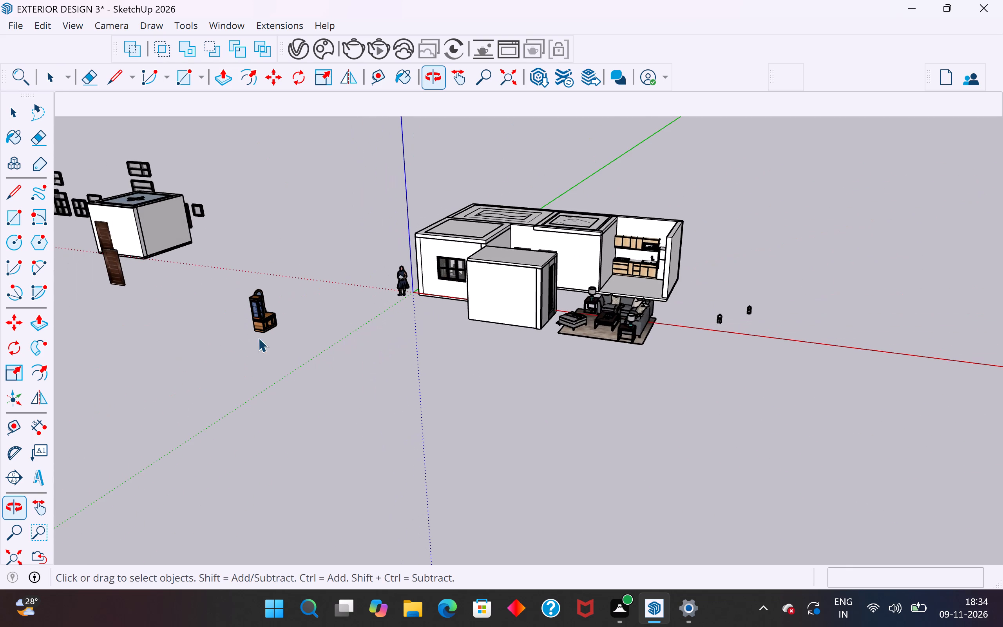
{"action": "middle_click_drag", "start_coordinate": [685, 363], "coordinate": [379, 378]}
{"action": "middle_click_drag", "start_coordinate": [607, 325], "coordinate": [560, 412]}
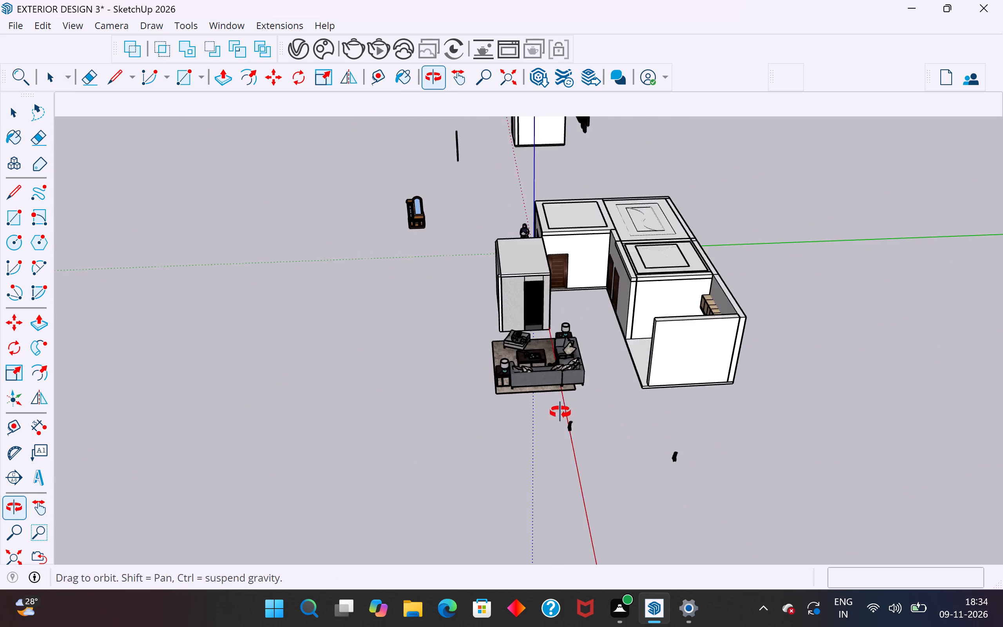
{"action": "middle_click_drag", "start_coordinate": [560, 412], "coordinate": [556, 419]}
Move the sofa set by its bounding box's back corner about 25' 6 1/8" onto the end of the kitchen's outer wall, outside the building.
{"action": "scroll", "coordinate": [582, 355], "scroll_direction": "up", "scroll_amount": 5}
{"action": "left_click_drag", "start_coordinate": [579, 333], "coordinate": [391, 464]}
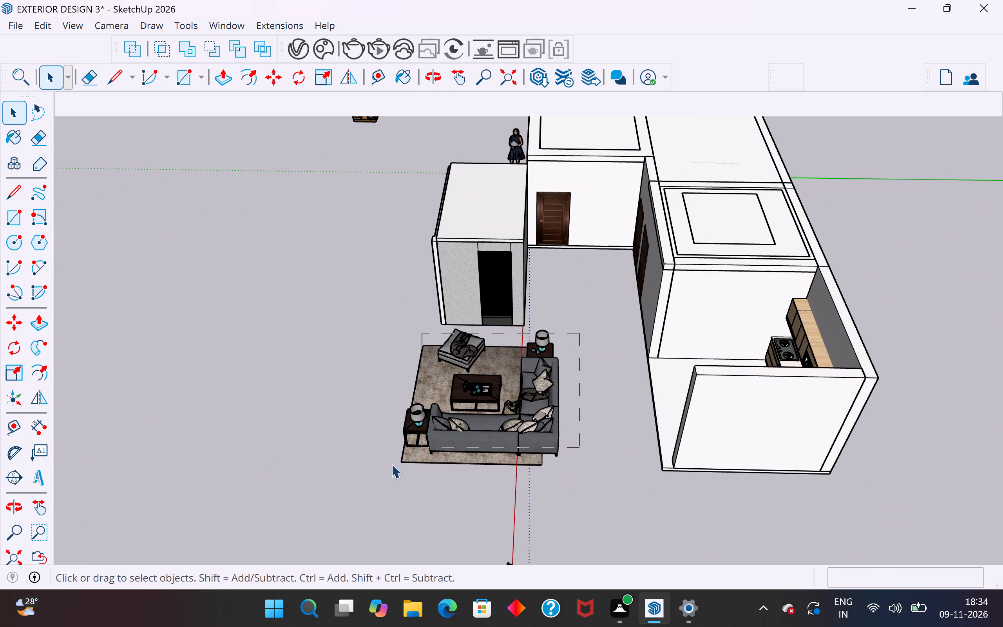
{"action": "left_click_drag", "start_coordinate": [391, 464], "coordinate": [367, 478]}
{"action": "middle_click_drag", "start_coordinate": [393, 496], "coordinate": [523, 519]}
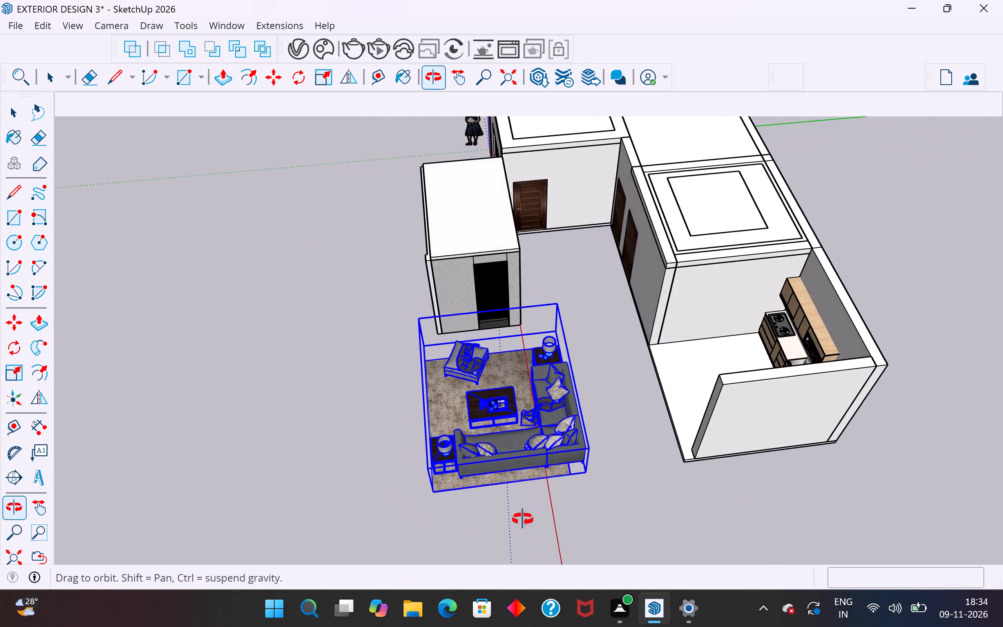
{"action": "middle_click_drag", "start_coordinate": [523, 519], "coordinate": [822, 433]}
{"action": "scroll", "coordinate": [664, 375], "scroll_direction": "up", "scroll_amount": 2}
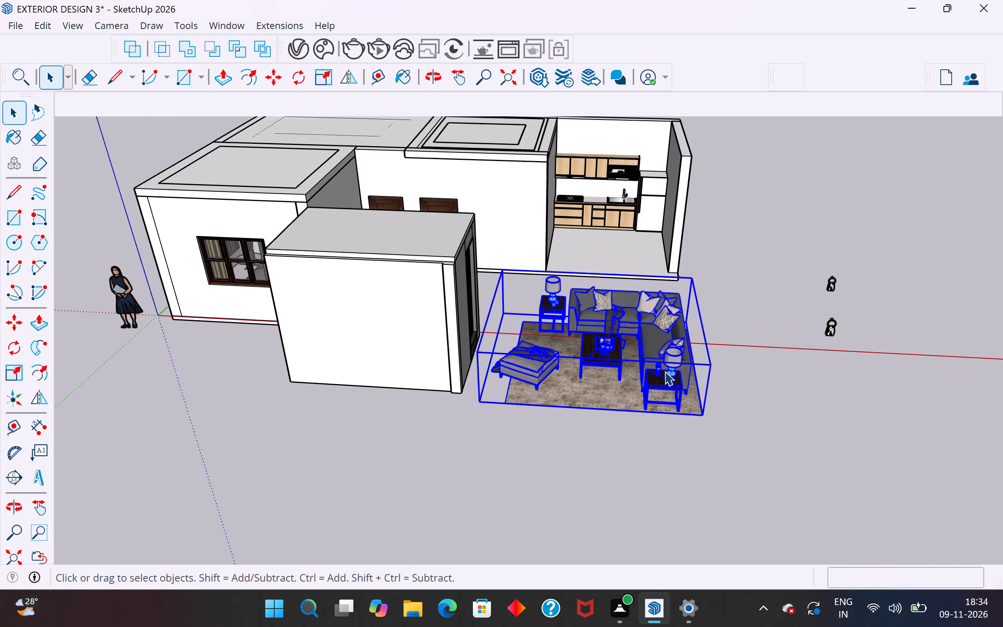
{"action": "scroll", "coordinate": [664, 371], "scroll_direction": "up", "scroll_amount": 1}
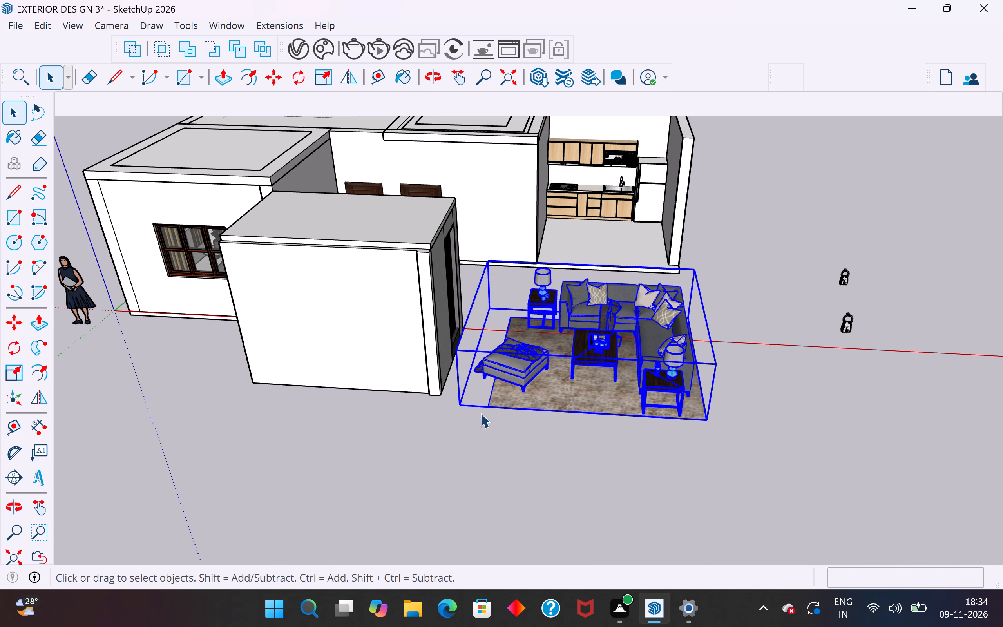
{"action": "key", "text": "m"}
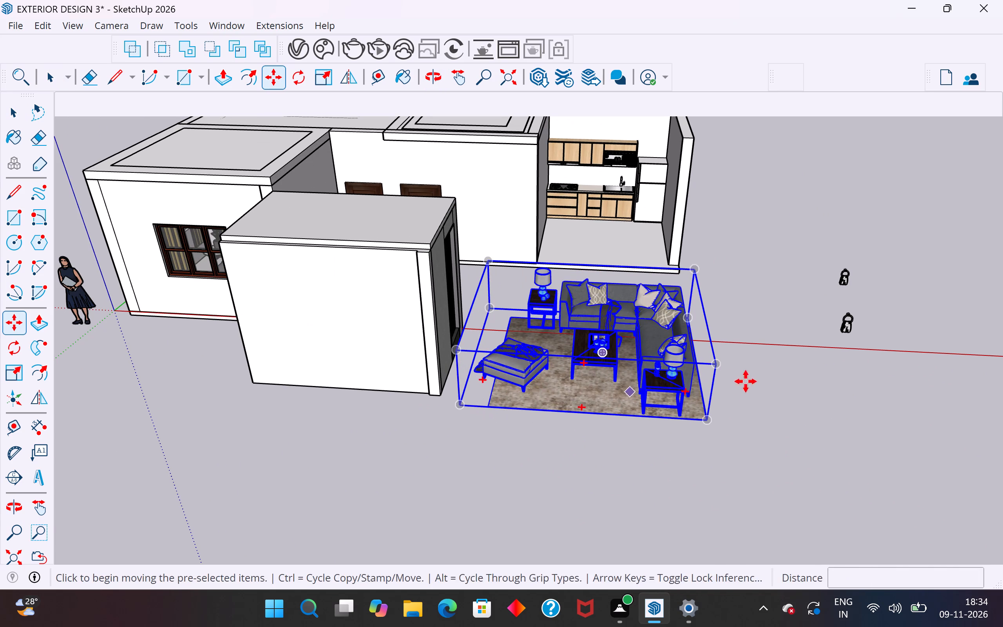
{"action": "middle_click_drag", "start_coordinate": [722, 401], "coordinate": [492, 422]}
{"action": "middle_click_drag", "start_coordinate": [608, 463], "coordinate": [710, 466]}
{"action": "scroll", "coordinate": [682, 466], "scroll_direction": "up", "scroll_amount": 1}
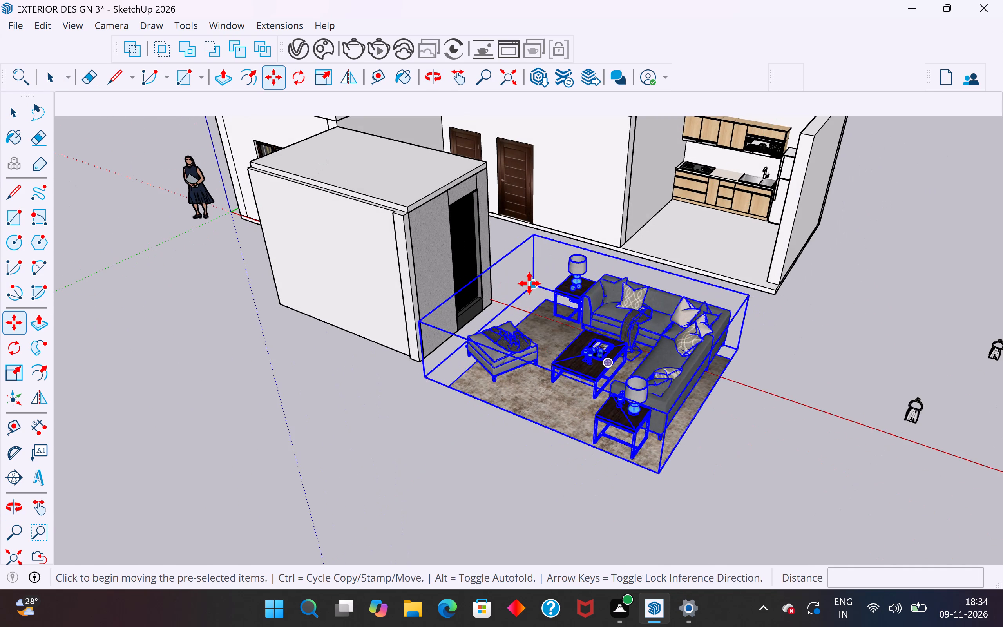
{"action": "left_click_drag", "start_coordinate": [529, 283], "coordinate": [533, 284]}
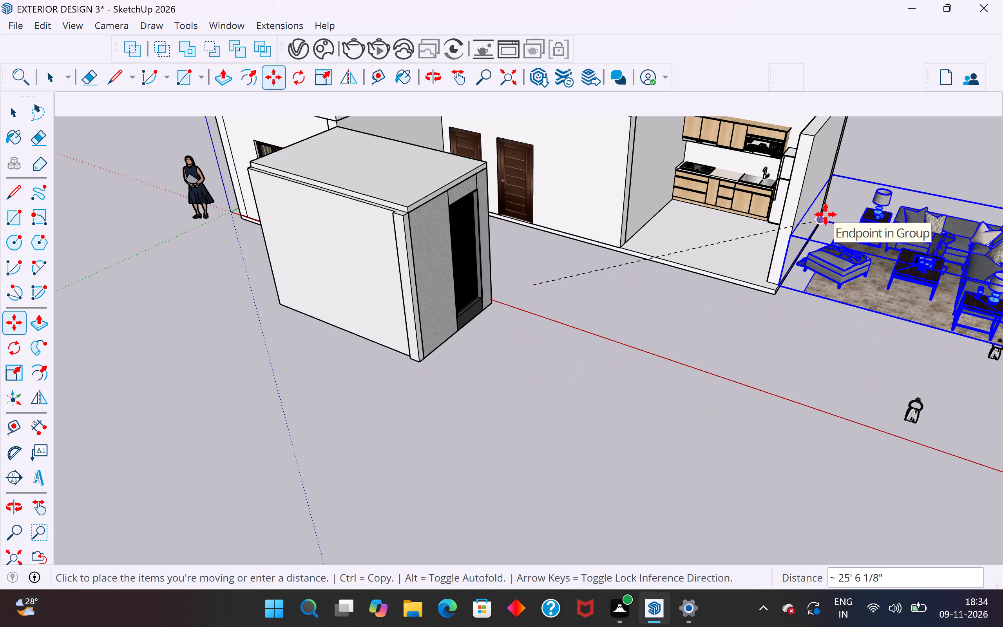
{"action": "left_click", "coordinate": [826, 214]}
{"action": "middle_click_drag", "start_coordinate": [739, 342], "coordinate": [732, 396]}
{"action": "scroll", "coordinate": [708, 325], "scroll_direction": "down", "scroll_amount": 5}
{"action": "middle_click_drag", "start_coordinate": [806, 378], "coordinate": [519, 312]}
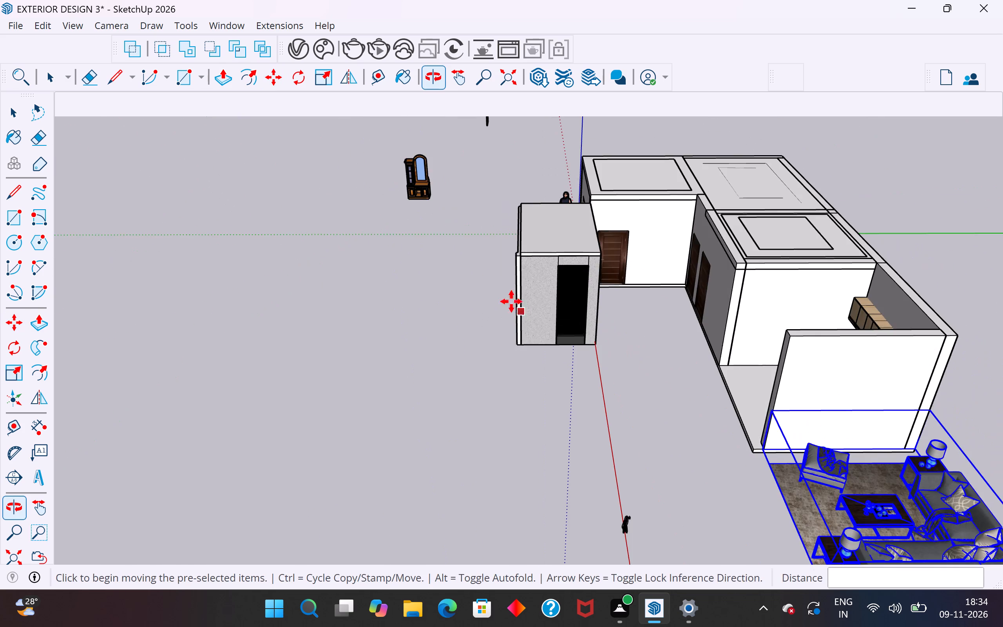
Examine how the sofa set sits against the kitchen's outer wall from several sides.
{"action": "scroll", "coordinate": [409, 248], "scroll_direction": "down", "scroll_amount": 4}
{"action": "middle_click_drag", "start_coordinate": [678, 458], "coordinate": [671, 283]}
{"action": "scroll", "coordinate": [671, 283], "scroll_direction": "up", "scroll_amount": 3}
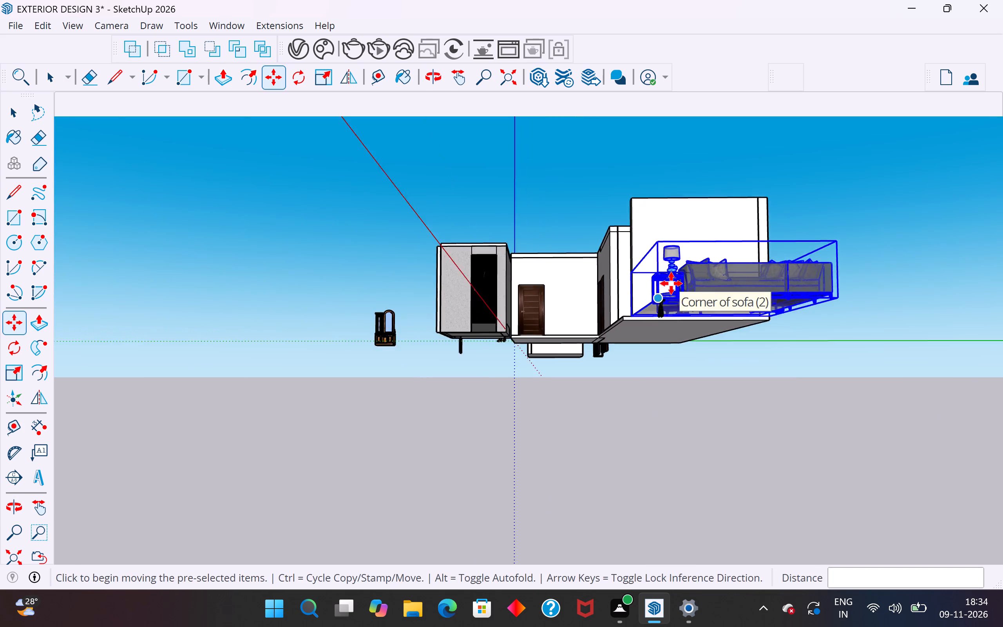
{"action": "scroll", "coordinate": [671, 283], "scroll_direction": "up", "scroll_amount": 2}
{"action": "middle_click_drag", "start_coordinate": [753, 350], "coordinate": [496, 394]}
{"action": "scroll", "coordinate": [402, 397], "scroll_direction": "up", "scroll_amount": 8}
{"action": "scroll", "coordinate": [682, 323], "scroll_direction": "down", "scroll_amount": 10}
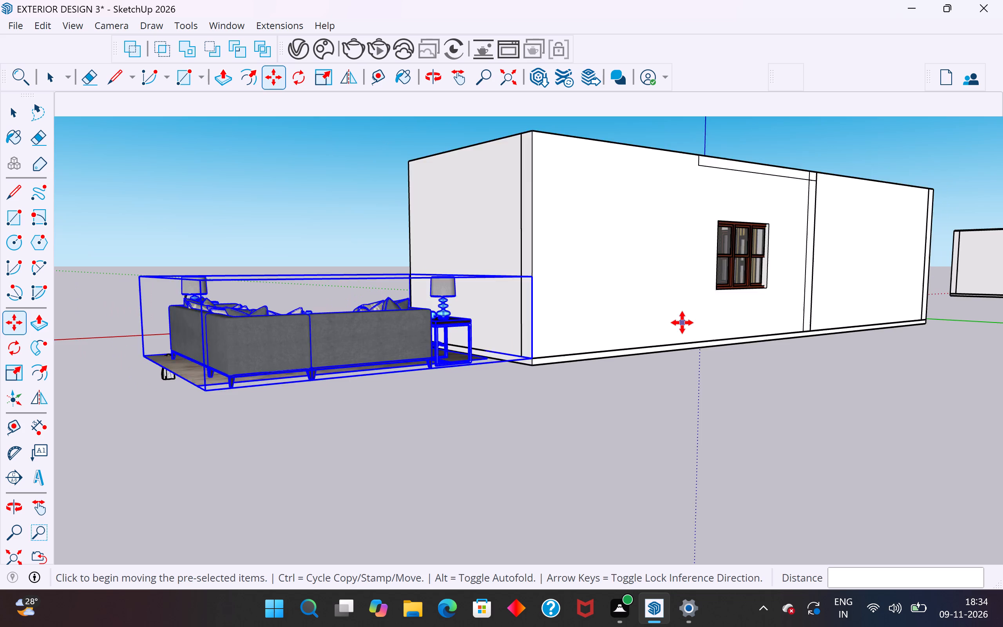
{"action": "middle_click_drag", "start_coordinate": [679, 344], "coordinate": [843, 427]}
{"action": "scroll", "coordinate": [674, 350], "scroll_direction": "down", "scroll_amount": 4}
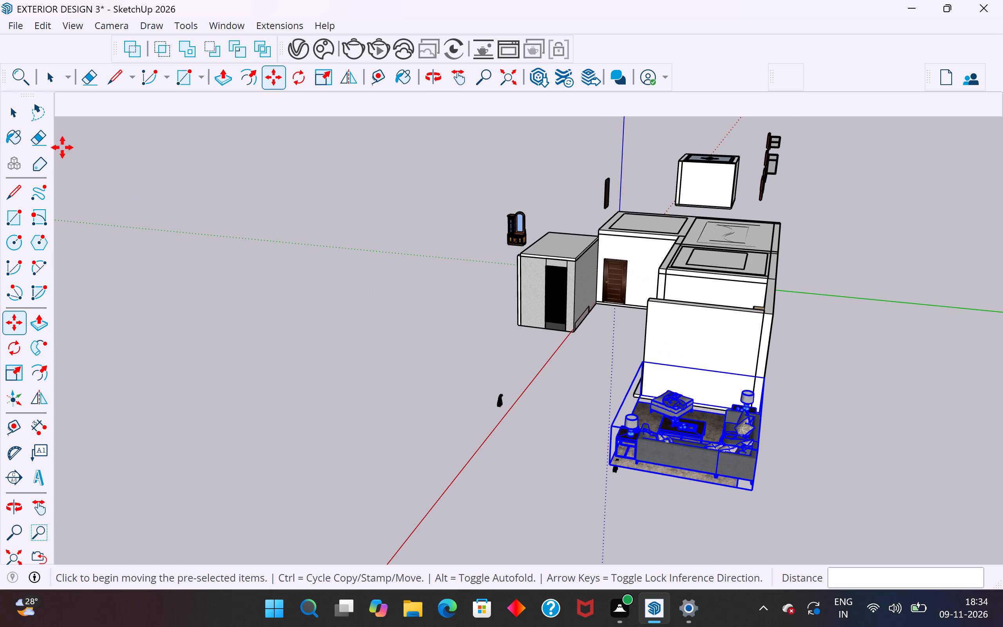
{"action": "left_click", "coordinate": [11, 123]}
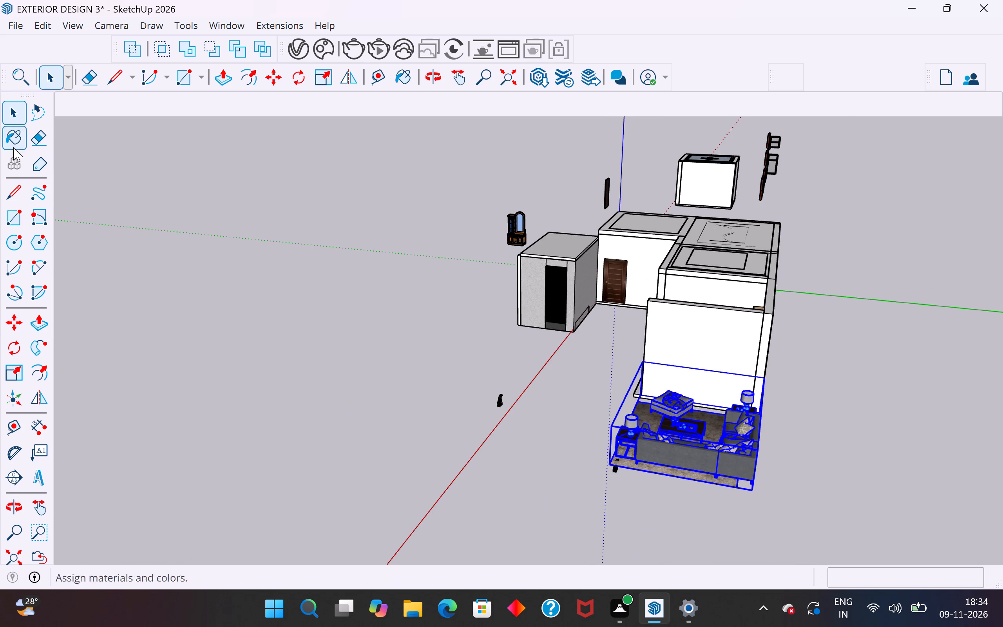
{"action": "left_click", "coordinate": [476, 427]}
Move the sofa set about 12' 6 3/8" along the green axis, away from the kitchen's end towards the red axis, and clear the selection.
{"action": "middle_click_drag", "start_coordinate": [520, 448], "coordinate": [581, 472]}
{"action": "middle_click_drag", "start_coordinate": [795, 488], "coordinate": [827, 507]}
{"action": "scroll", "coordinate": [507, 173], "scroll_direction": "down", "scroll_amount": 4}
{"action": "middle_click_drag", "start_coordinate": [508, 252], "coordinate": [562, 418]}
{"action": "scroll", "coordinate": [671, 419], "scroll_direction": "up", "scroll_amount": 4}
{"action": "left_click", "coordinate": [664, 375]}
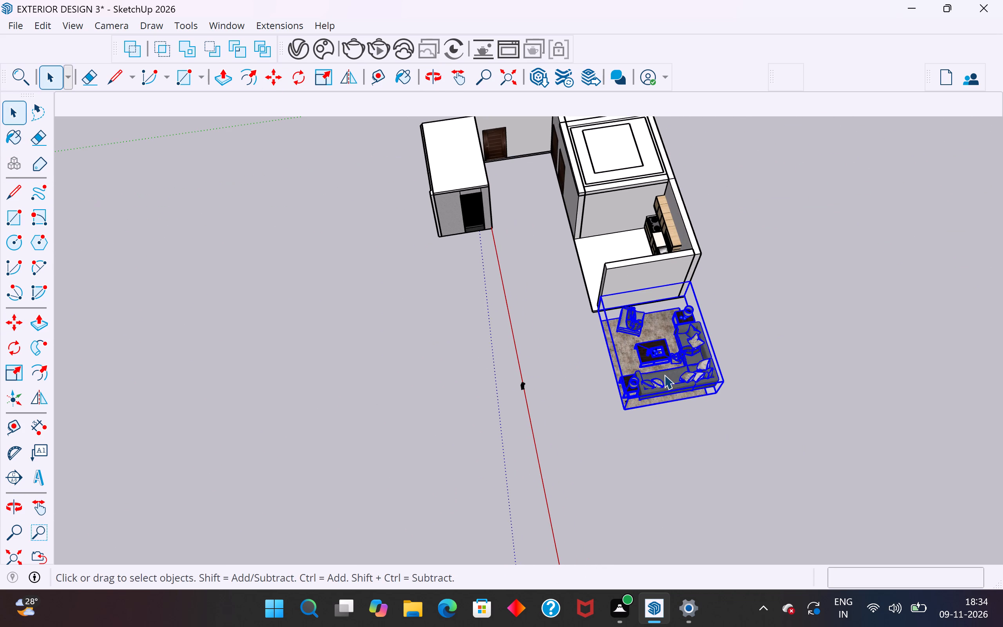
{"action": "key", "text": "m"}
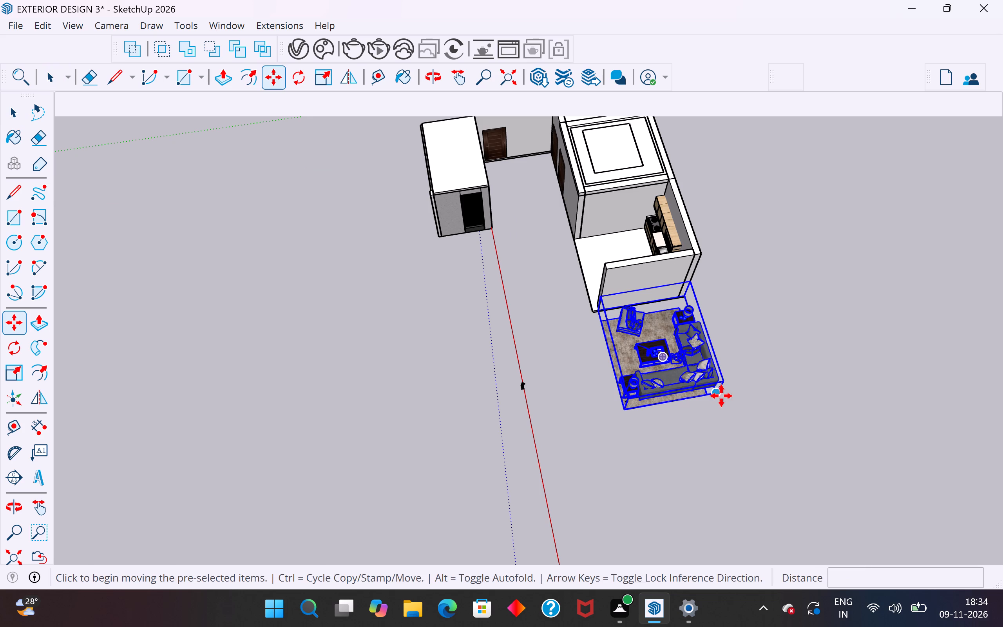
{"action": "left_click", "coordinate": [721, 396]}
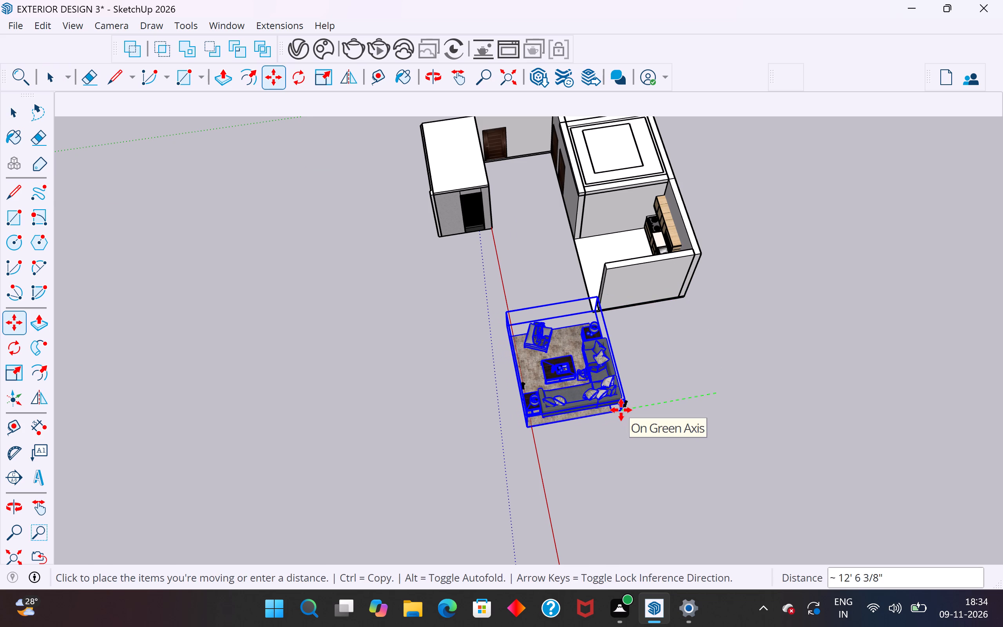
{"action": "left_click", "coordinate": [621, 410]}
{"action": "left_click", "coordinate": [14, 114]}
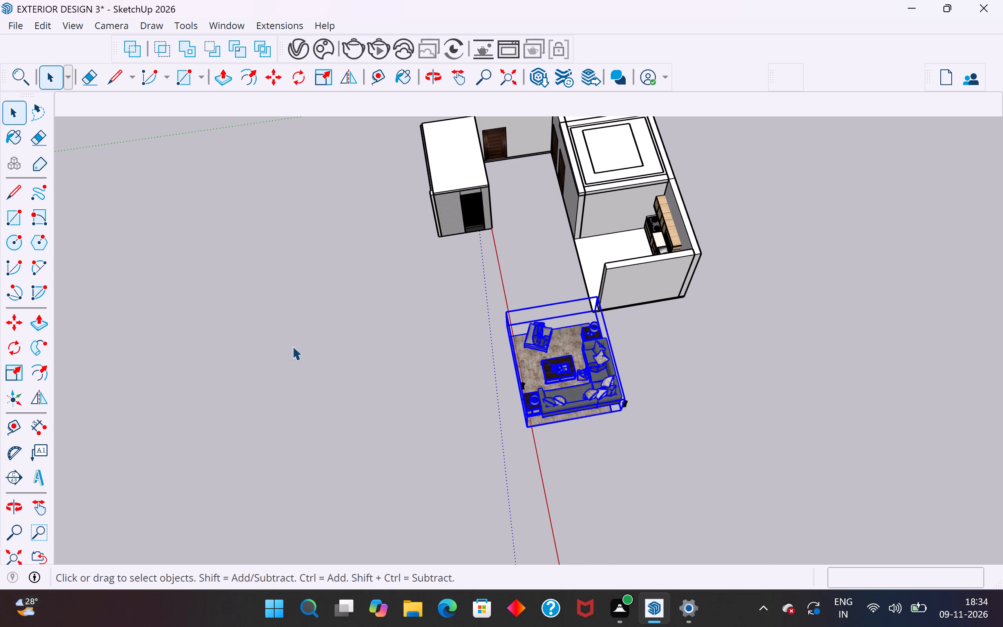
{"action": "left_click", "coordinate": [292, 346]}
Move the small black object beside the sofa's outer corner about 30' 7 7/16" away onto the open ground beyond the kitchen.
{"action": "middle_click_drag", "start_coordinate": [582, 382], "coordinate": [465, 302]}
{"action": "middle_click_drag", "start_coordinate": [635, 371], "coordinate": [496, 260]}
{"action": "scroll", "coordinate": [530, 304], "scroll_direction": "up", "scroll_amount": 2}
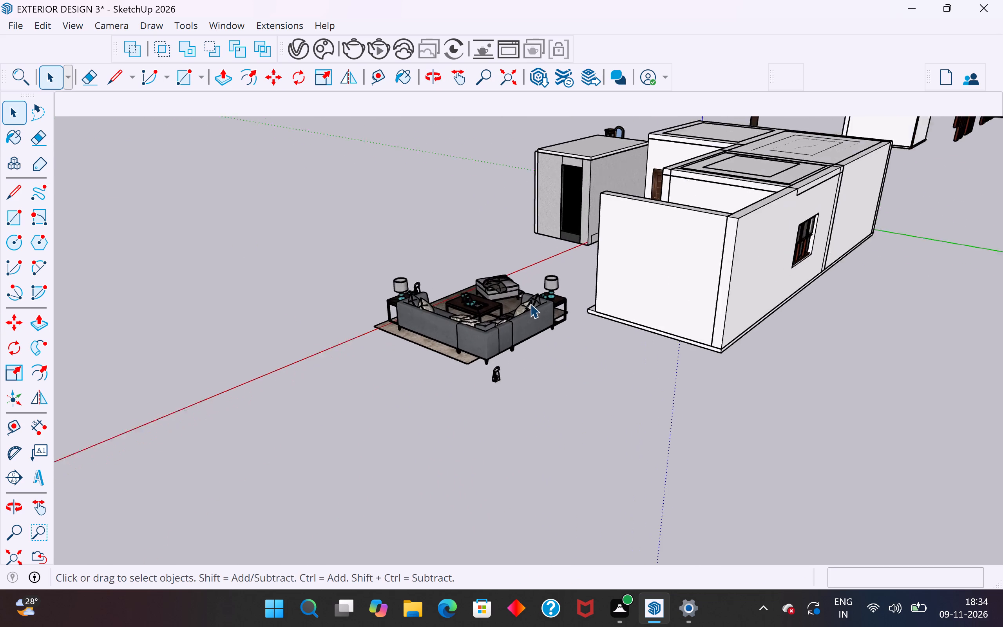
{"action": "scroll", "coordinate": [530, 304], "scroll_direction": "up", "scroll_amount": 8}
{"action": "scroll", "coordinate": [470, 389], "scroll_direction": "down", "scroll_amount": 3}
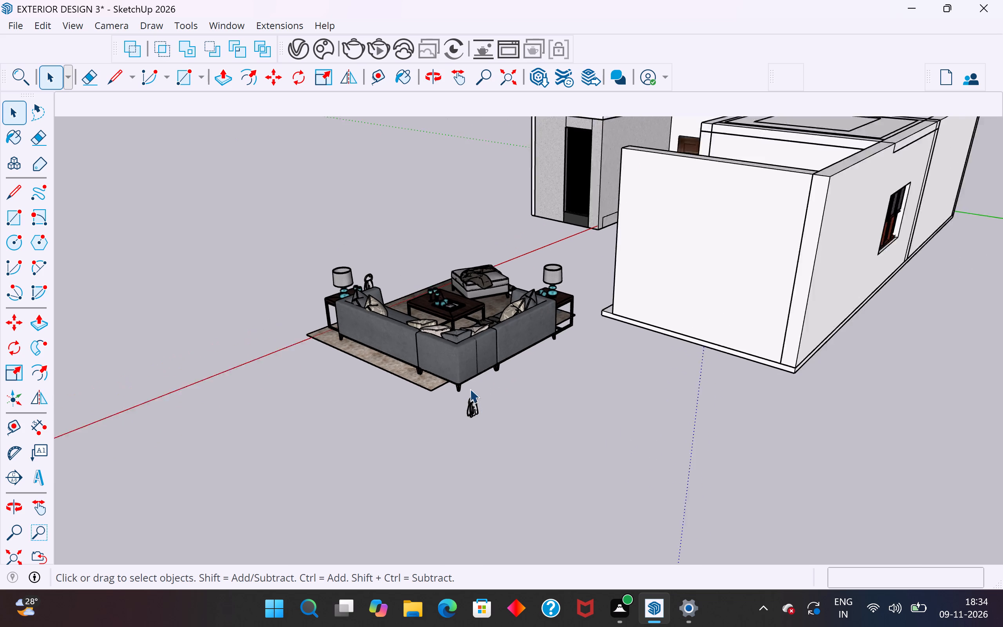
{"action": "scroll", "coordinate": [470, 389], "scroll_direction": "down", "scroll_amount": 3}
{"action": "scroll", "coordinate": [462, 399], "scroll_direction": "up", "scroll_amount": 1}
{"action": "middle_click_drag", "start_coordinate": [473, 407], "coordinate": [641, 488]}
{"action": "scroll", "coordinate": [688, 488], "scroll_direction": "up", "scroll_amount": 7}
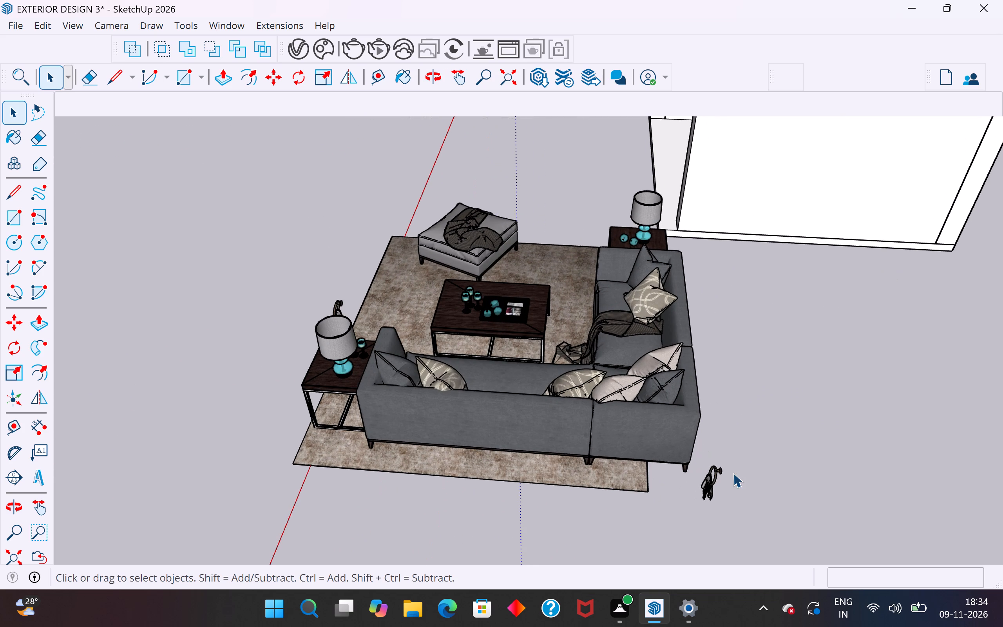
{"action": "scroll", "coordinate": [733, 473], "scroll_direction": "up", "scroll_amount": 1}
{"action": "left_click_drag", "start_coordinate": [739, 454], "coordinate": [702, 510]}
{"action": "key", "text": "m"}
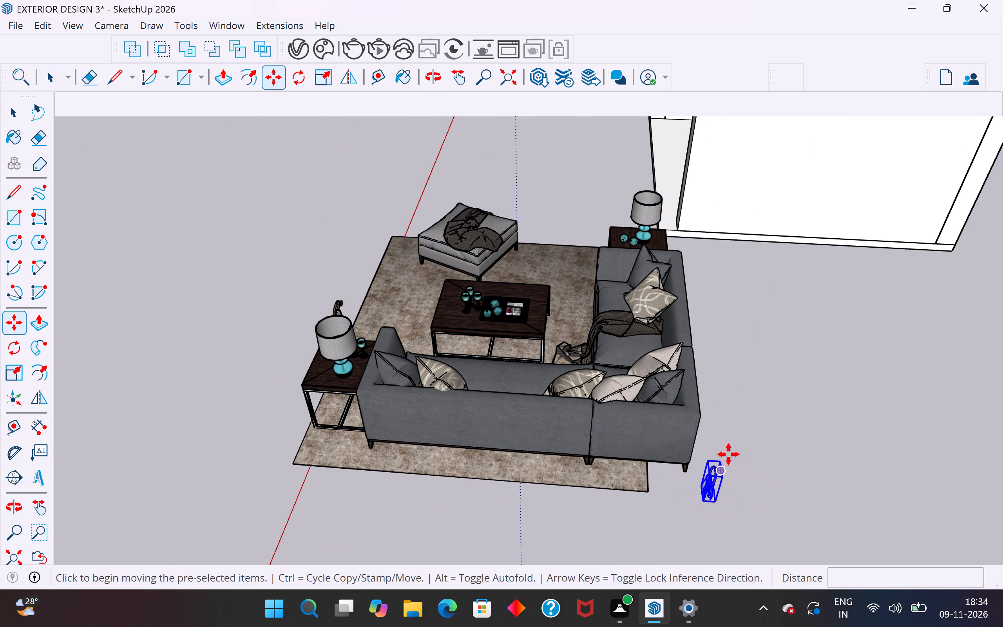
{"action": "left_click", "coordinate": [721, 462]}
{"action": "scroll", "coordinate": [345, 459], "scroll_direction": "down", "scroll_amount": 10}
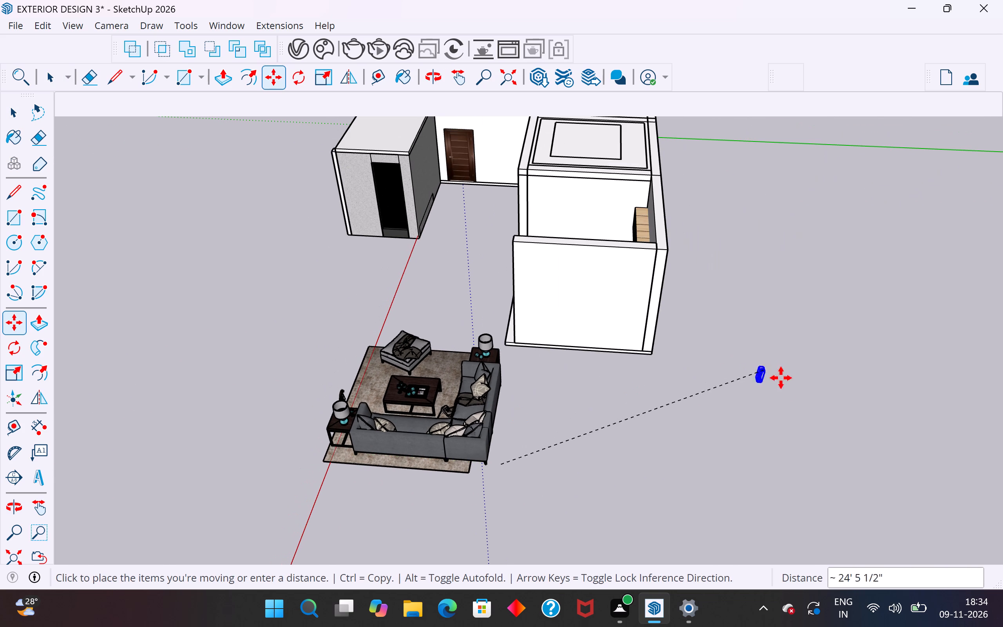
{"action": "left_click", "coordinate": [931, 501]}
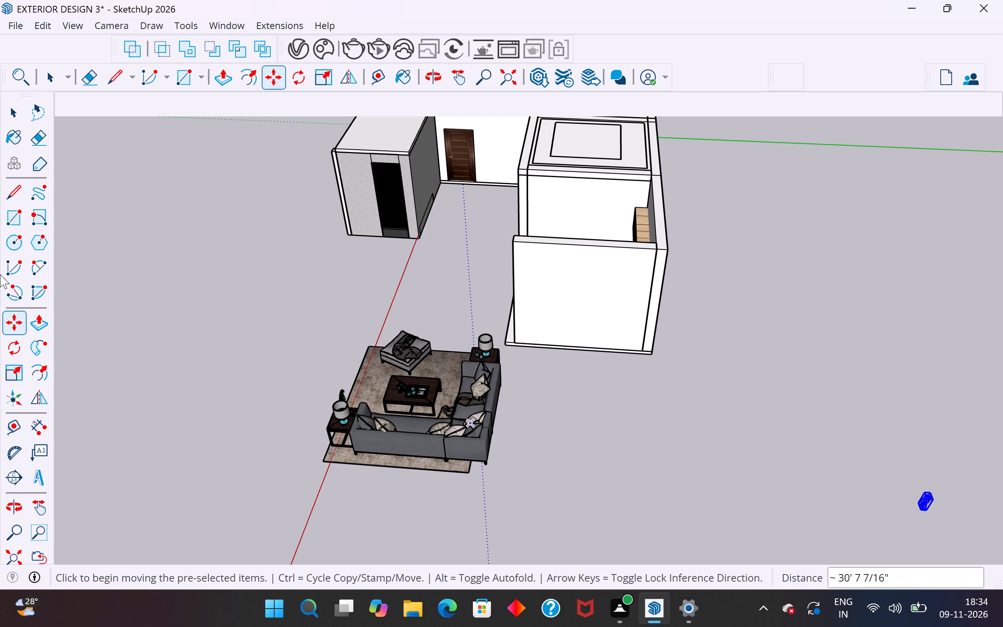
{"action": "left_click", "coordinate": [15, 111]}
{"action": "left_click", "coordinate": [252, 366]}
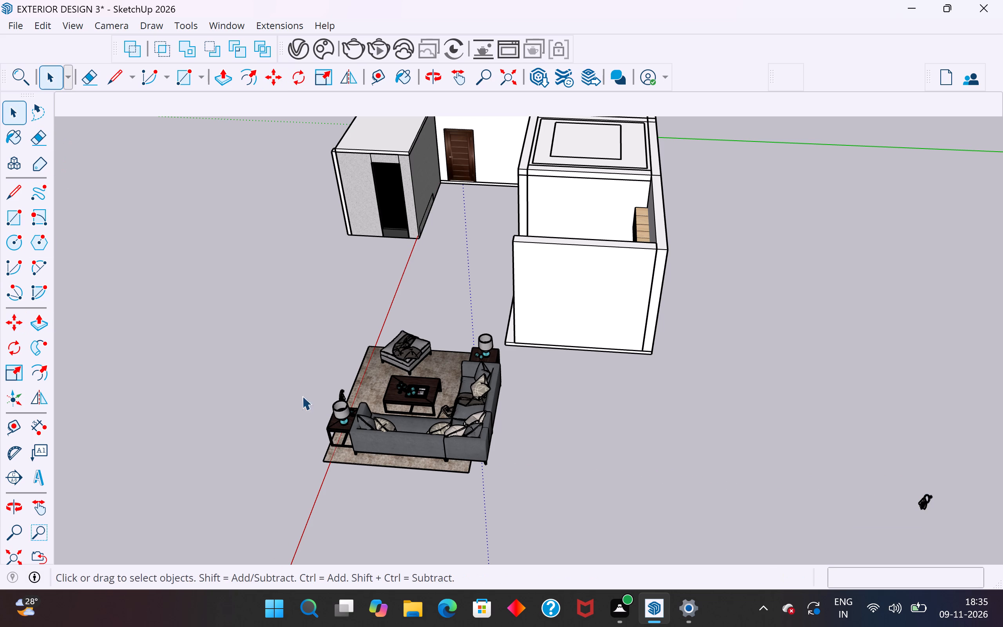
Examine the sofa set's placement and orientation relative to the kitchen, bathroom and room doors from several sides.
{"action": "middle_click_drag", "start_coordinate": [514, 395], "coordinate": [851, 318]}
{"action": "scroll", "coordinate": [665, 317], "scroll_direction": "up", "scroll_amount": 3}
{"action": "middle_click_drag", "start_coordinate": [651, 319], "coordinate": [770, 402]}
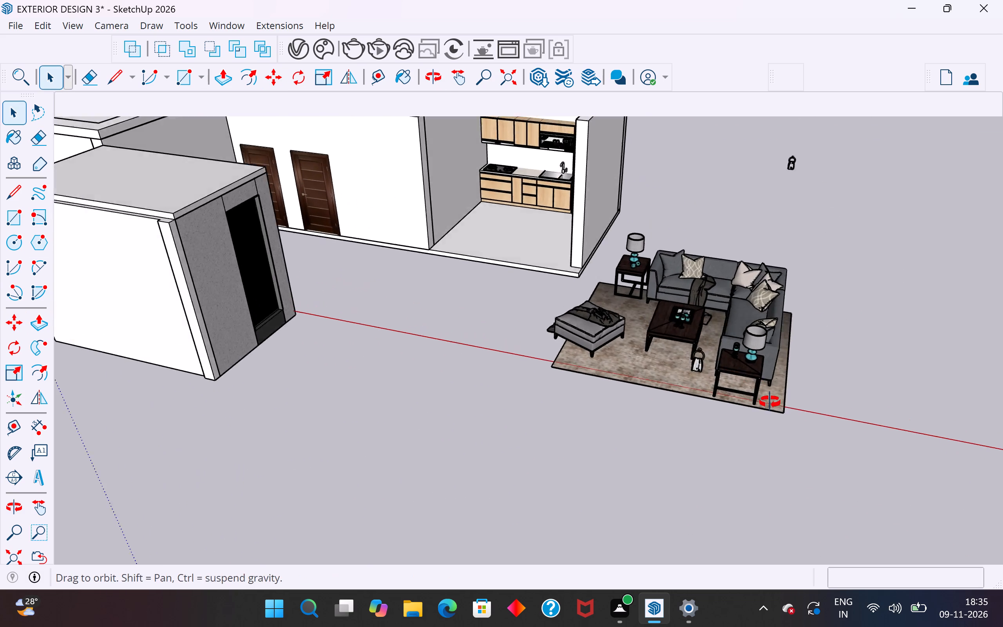
{"action": "middle_click_drag", "start_coordinate": [770, 402], "coordinate": [794, 415]}
{"action": "scroll", "coordinate": [590, 319], "scroll_direction": "up", "scroll_amount": 4}
{"action": "middle_click_drag", "start_coordinate": [607, 317], "coordinate": [746, 363]}
{"action": "scroll", "coordinate": [711, 461], "scroll_direction": "down", "scroll_amount": 5}
{"action": "middle_click_drag", "start_coordinate": [617, 394], "coordinate": [597, 339]}
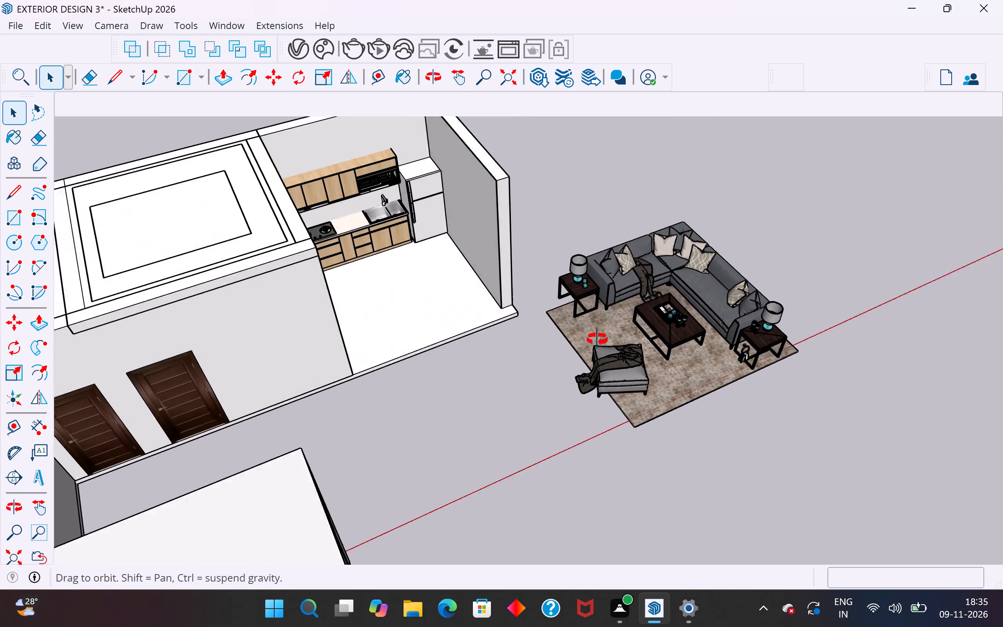
{"action": "middle_click_drag", "start_coordinate": [597, 339], "coordinate": [577, 215]}
{"action": "middle_click_drag", "start_coordinate": [581, 462], "coordinate": [505, 453]}
{"action": "scroll", "coordinate": [505, 453], "scroll_direction": "down", "scroll_amount": 2}
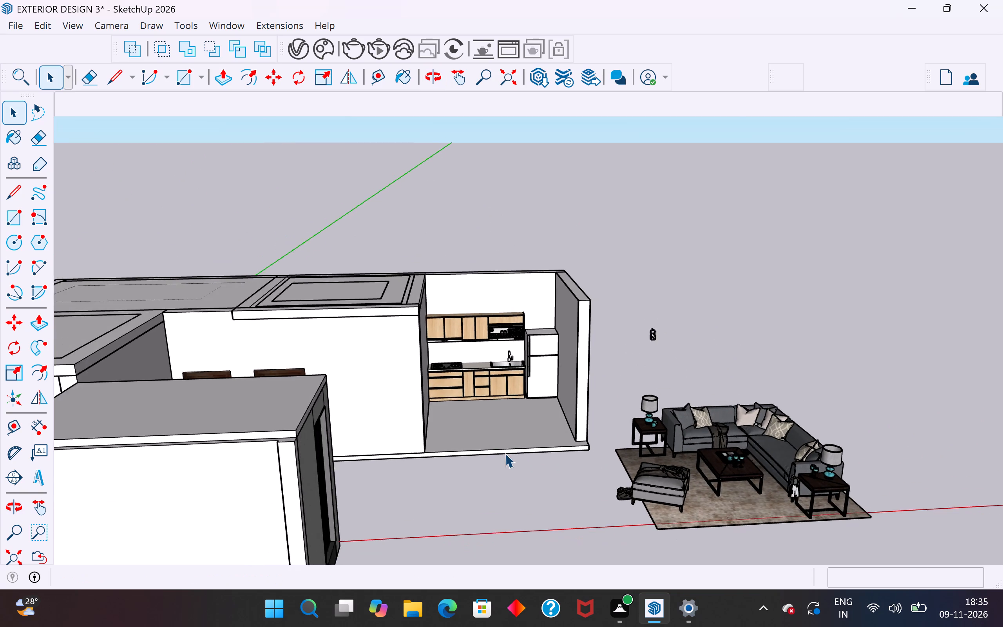
{"action": "scroll", "coordinate": [505, 453], "scroll_direction": "down", "scroll_amount": 3}
{"action": "middle_click_drag", "start_coordinate": [732, 546], "coordinate": [495, 547]}
{"action": "scroll", "coordinate": [495, 396], "scroll_direction": "down", "scroll_amount": 9}
{"action": "middle_click_drag", "start_coordinate": [546, 464], "coordinate": [297, 576]}
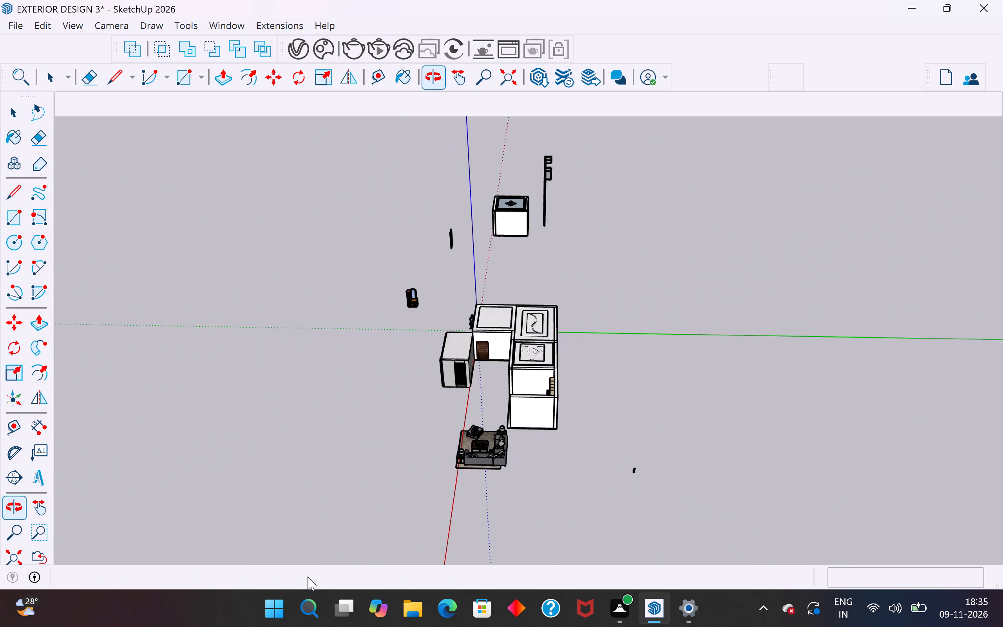
Rotate the sofa set 90 degrees on the ground plane about its bounding box's outer corner and clear the selection.
{"action": "scroll", "coordinate": [503, 505], "scroll_direction": "up", "scroll_amount": 5}
{"action": "left_click", "coordinate": [473, 434]}
{"action": "scroll", "coordinate": [473, 434], "scroll_direction": "up", "scroll_amount": 6}
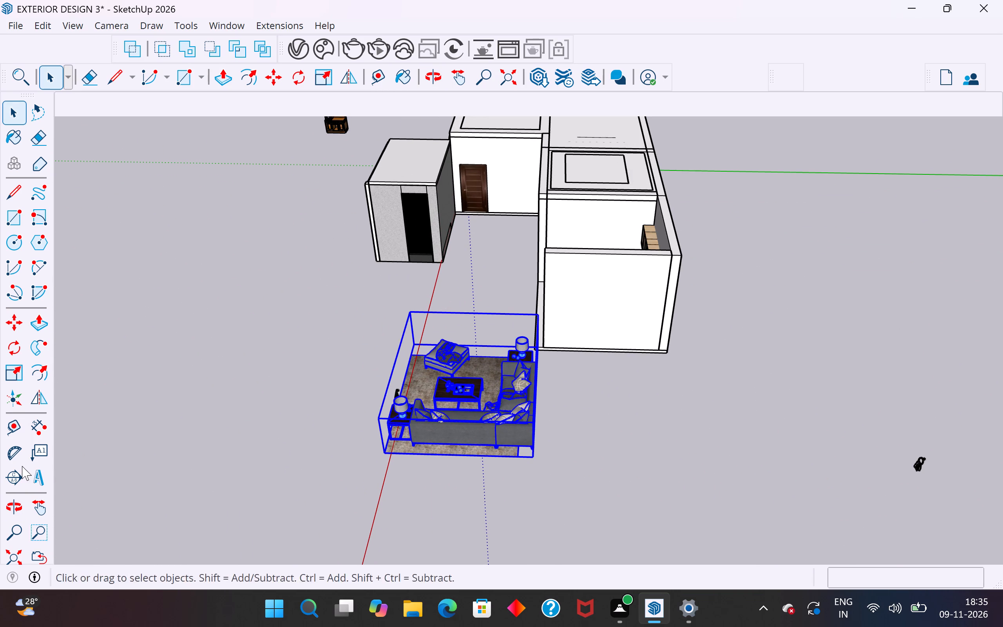
{"action": "left_click", "coordinate": [13, 344]}
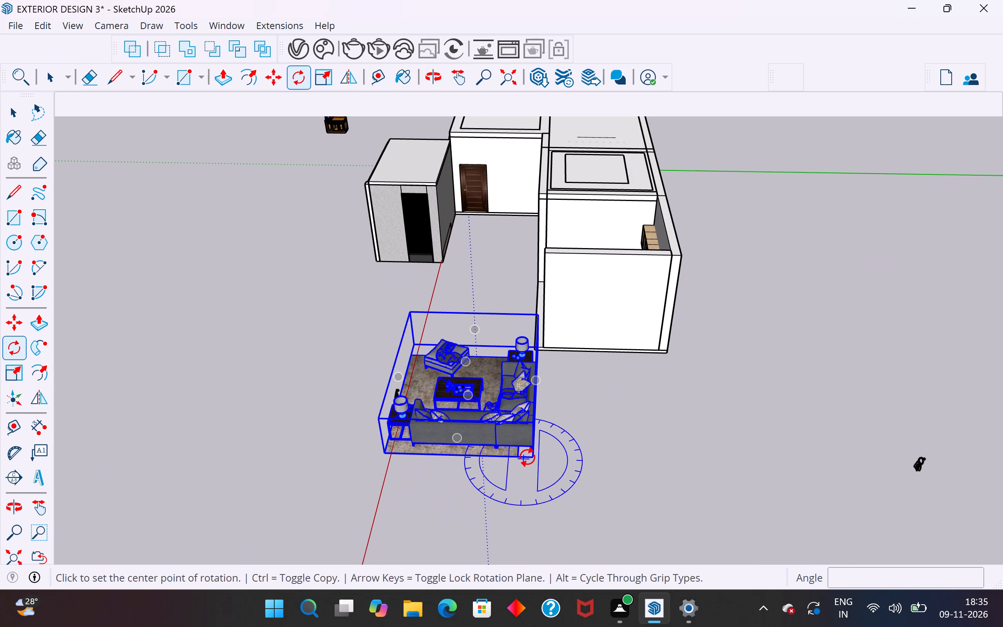
{"action": "left_click", "coordinate": [529, 457]}
{"action": "left_click", "coordinate": [765, 462]}
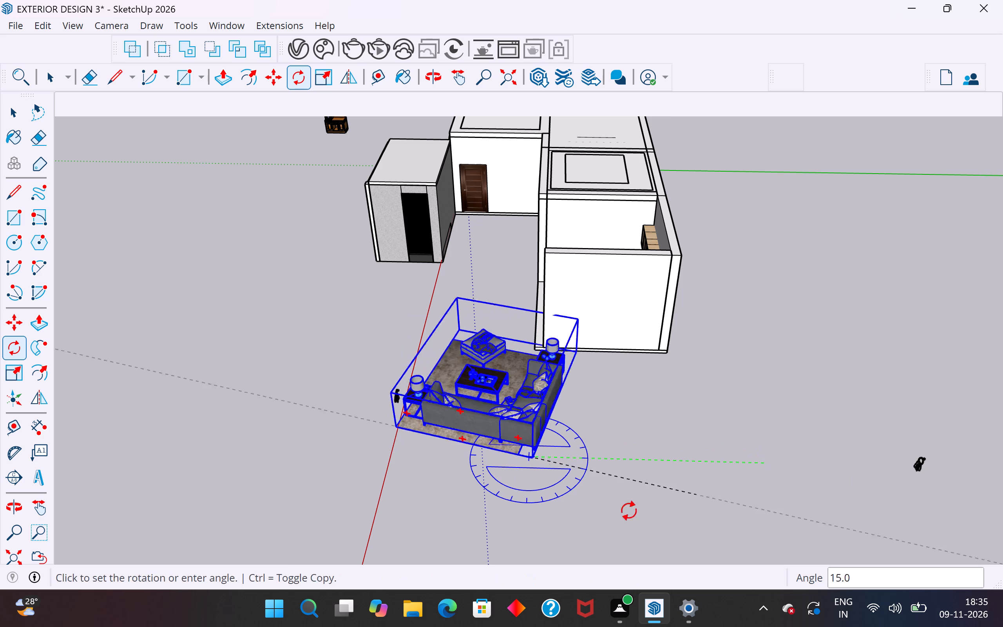
{"action": "left_click", "coordinate": [528, 509]}
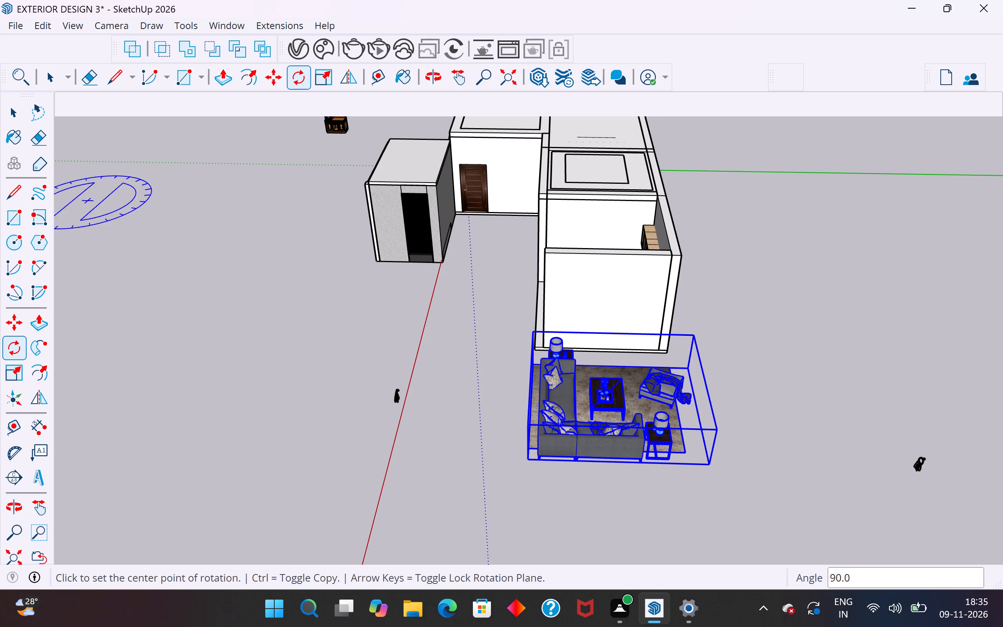
{"action": "left_click", "coordinate": [16, 108]}
{"action": "left_click", "coordinate": [169, 317]}
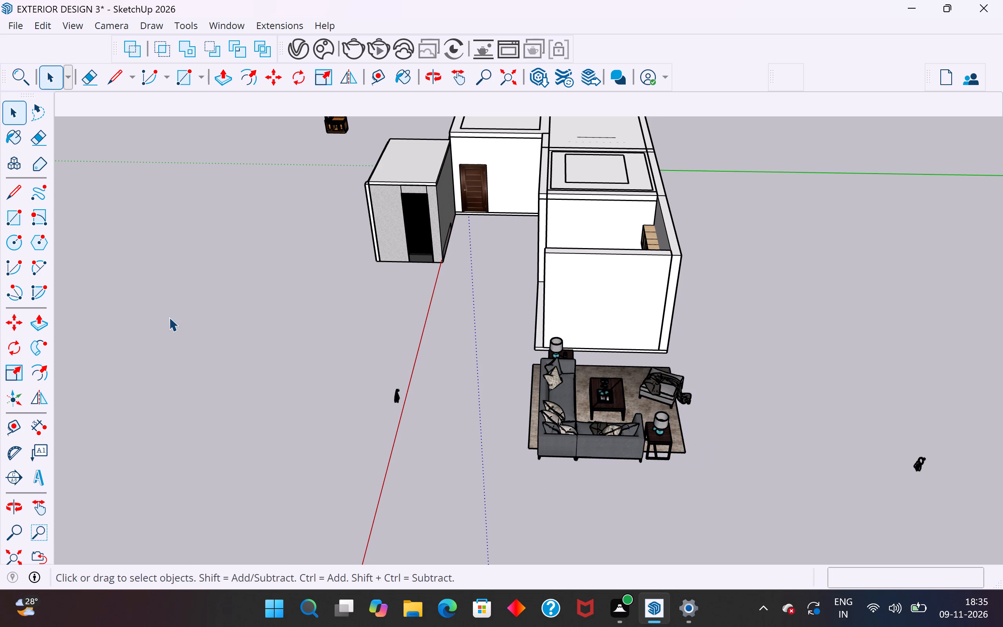
Move the rotated sofa set about 13' 11 1/4" along the green axis onto the open ground in front of the bathroom.
{"action": "scroll", "coordinate": [570, 450], "scroll_direction": "up", "scroll_amount": 4}
{"action": "left_click", "coordinate": [625, 441]}
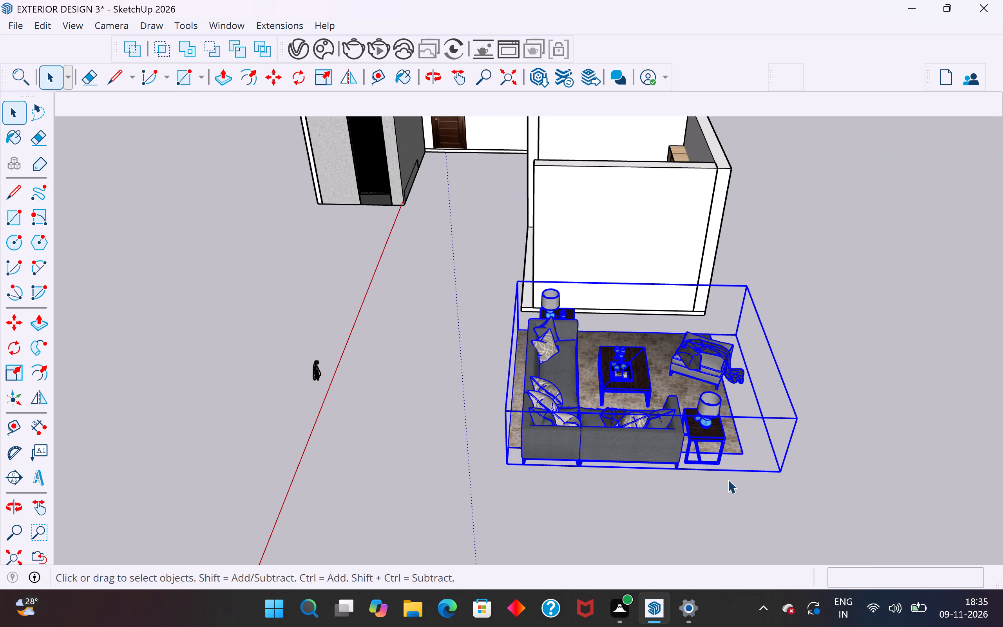
{"action": "key", "text": "m"}
{"action": "left_click", "coordinate": [783, 471]}
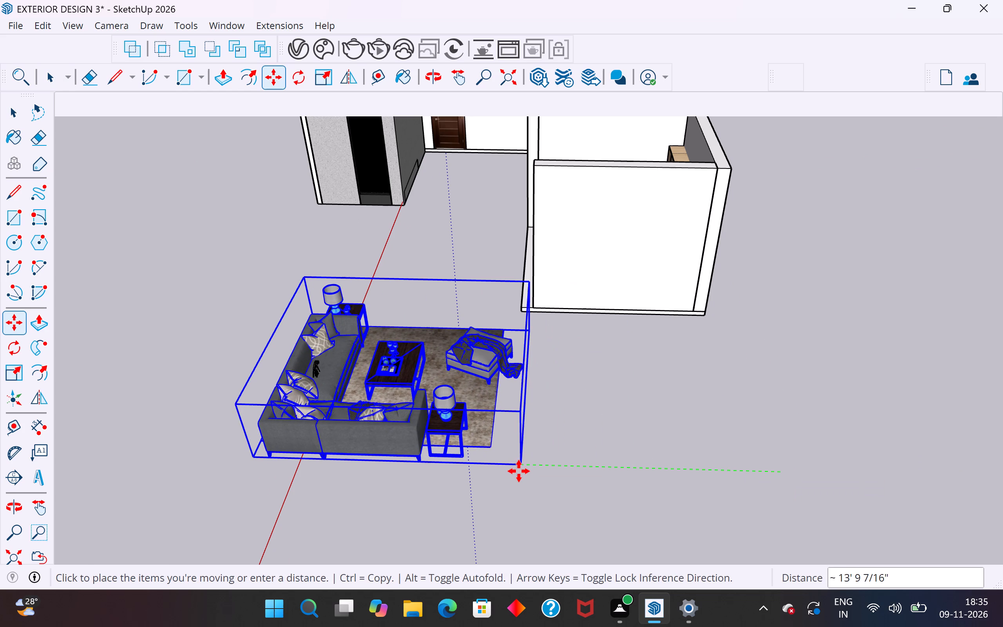
{"action": "left_click", "coordinate": [518, 468]}
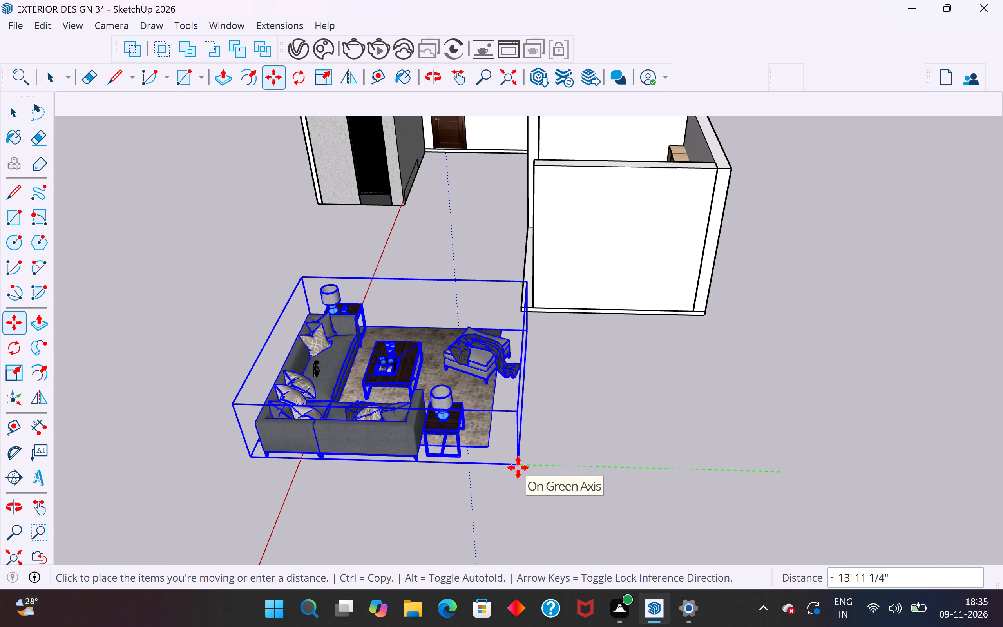
{"action": "left_click", "coordinate": [19, 117]}
{"action": "left_click", "coordinate": [151, 279]}
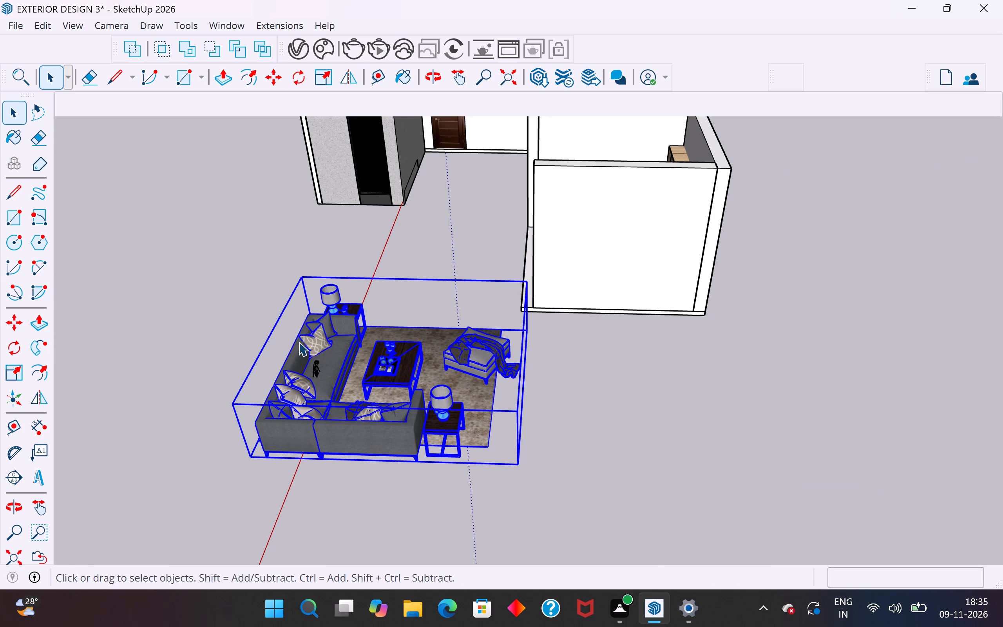
Move the small black object out of the sofa to the open ground far beyond the bathroom and clear the selection.
{"action": "left_click", "coordinate": [314, 369]}
{"action": "key", "text": "m"}
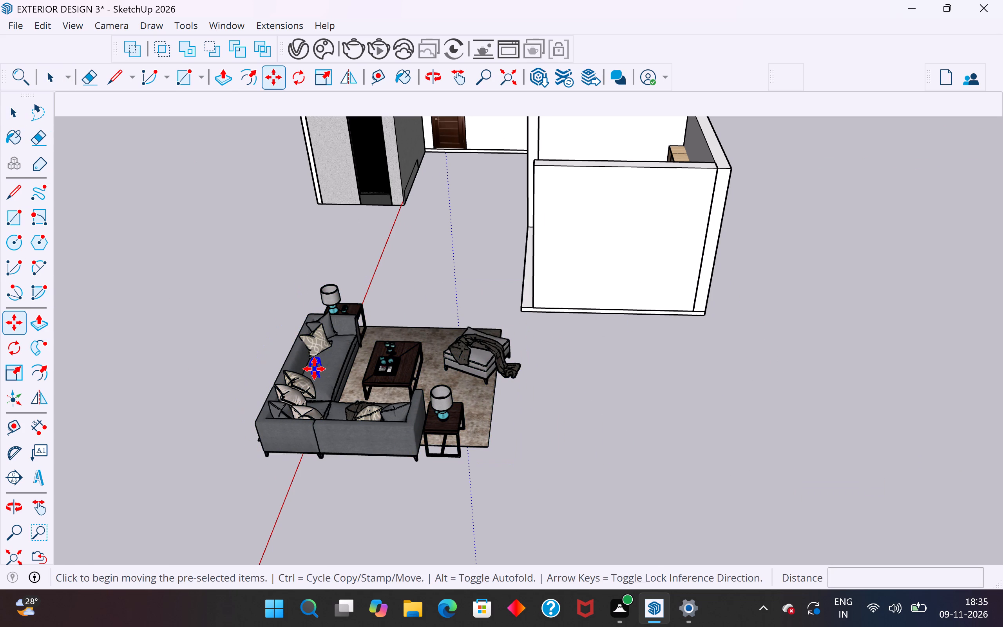
{"action": "left_click", "coordinate": [314, 369]}
{"action": "scroll", "coordinate": [686, 381], "scroll_direction": "down", "scroll_amount": 5}
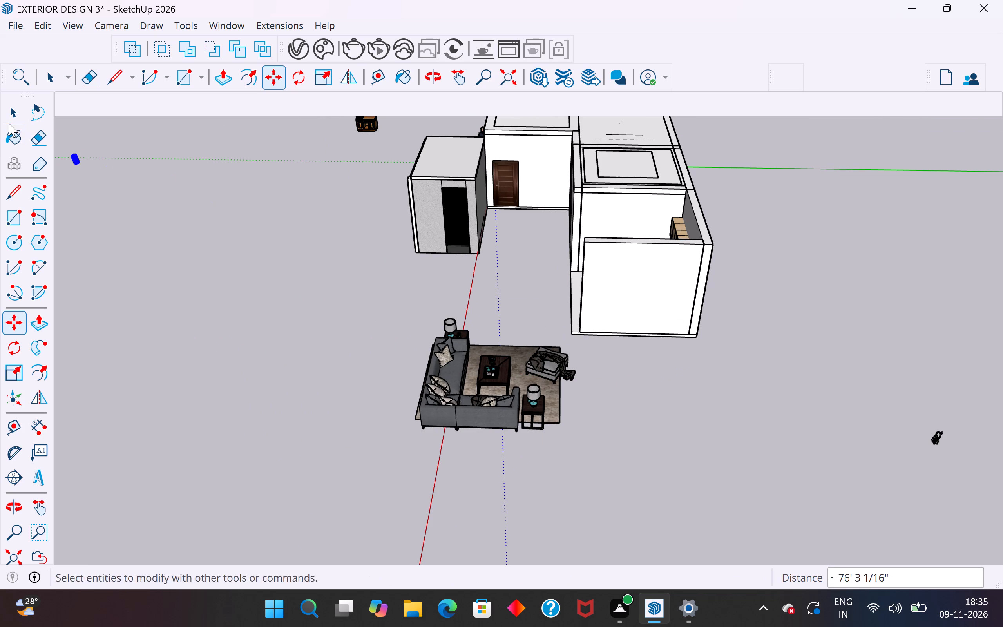
{"action": "left_click", "coordinate": [166, 169]}
{"action": "left_click", "coordinate": [7, 105]}
{"action": "left_click", "coordinate": [212, 336]}
Divide the floor slab's outer edge face with a 4" vertical line at its corner with the adjoining room, and close the group.
{"action": "middle_click_drag", "start_coordinate": [424, 428], "coordinate": [724, 385]}
{"action": "scroll", "coordinate": [654, 320], "scroll_direction": "up", "scroll_amount": 5}
{"action": "middle_click_drag", "start_coordinate": [651, 335], "coordinate": [427, 297]}
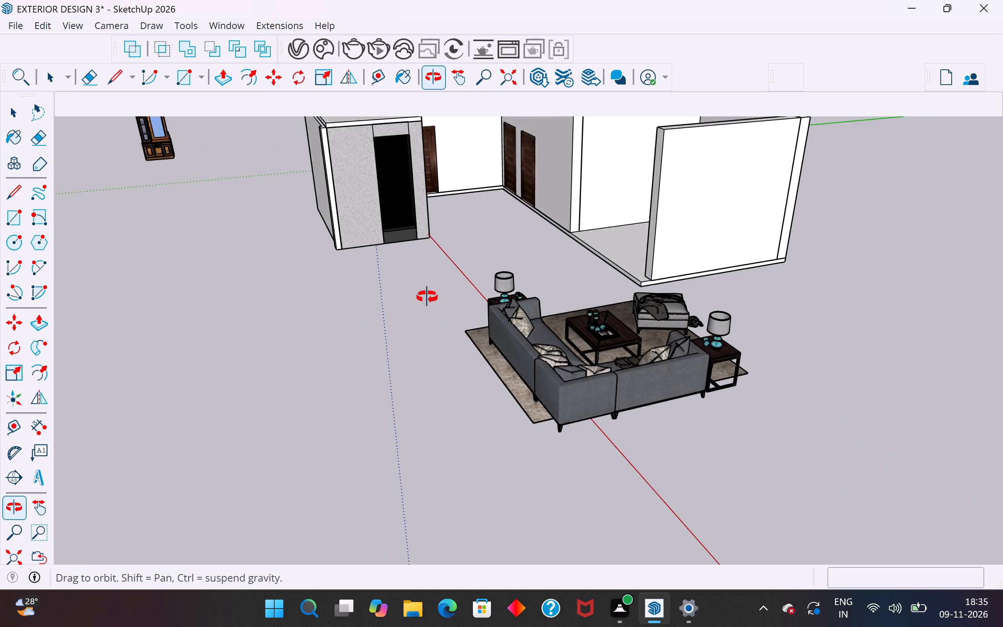
{"action": "middle_click_drag", "start_coordinate": [427, 297], "coordinate": [311, 44]}
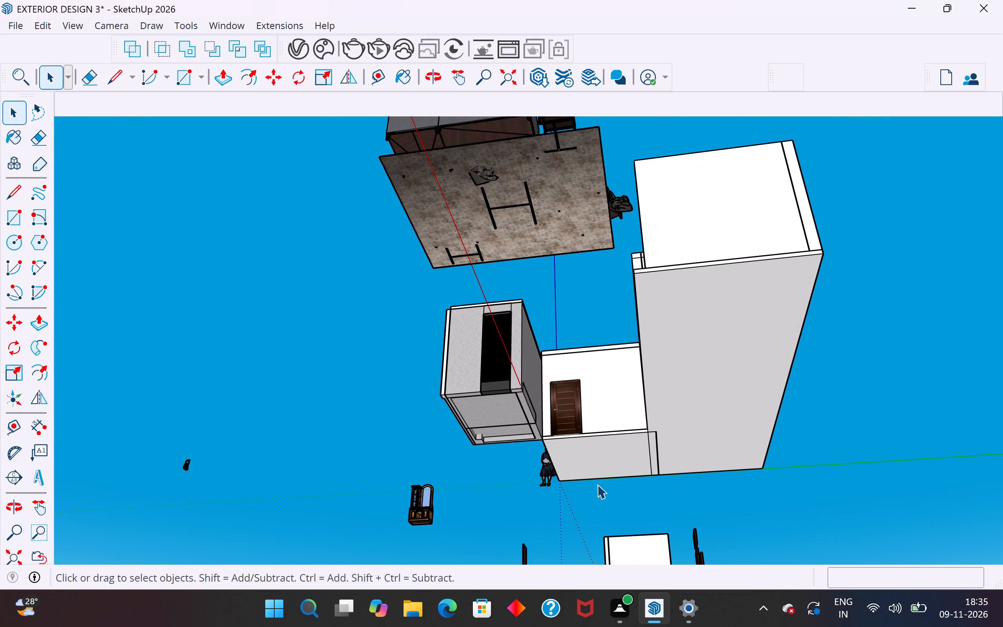
{"action": "left_click", "coordinate": [606, 458]}
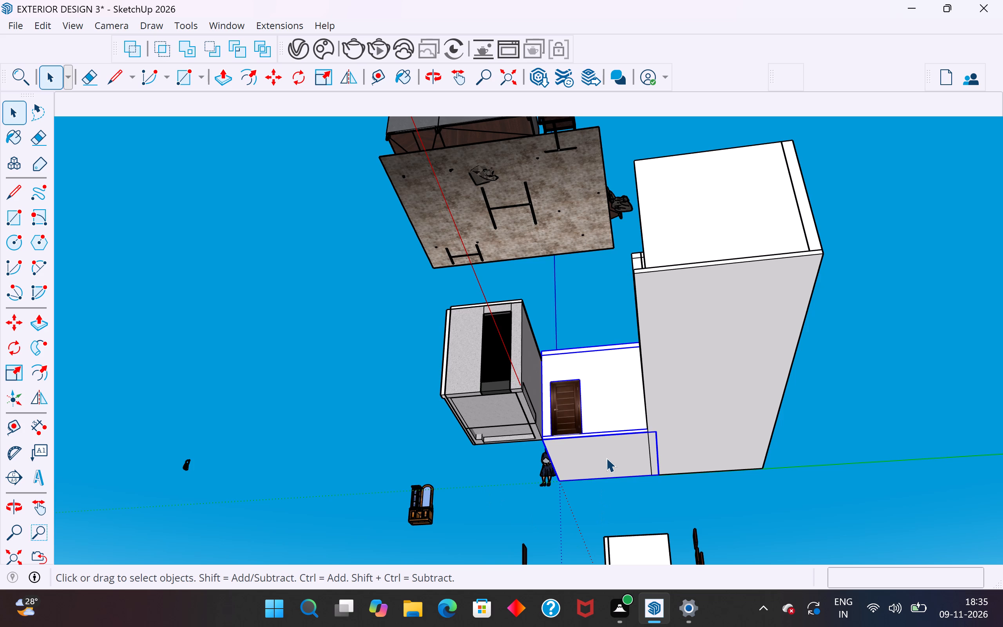
{"action": "middle_click_drag", "start_coordinate": [630, 467], "coordinate": [923, 375]}
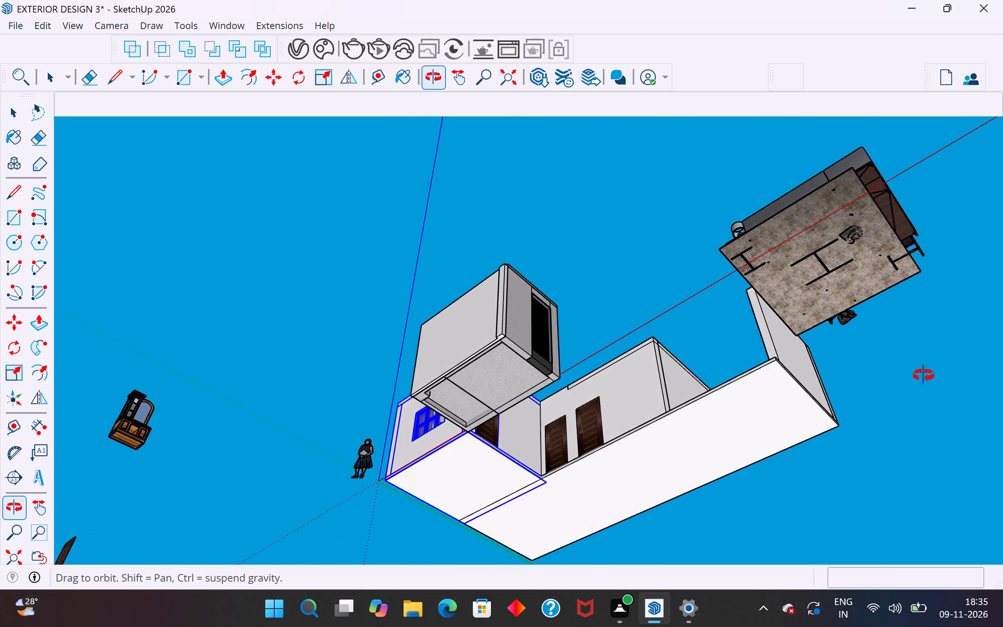
{"action": "middle_click_drag", "start_coordinate": [923, 375], "coordinate": [854, 384]}
{"action": "scroll", "coordinate": [681, 460], "scroll_direction": "up", "scroll_amount": 1}
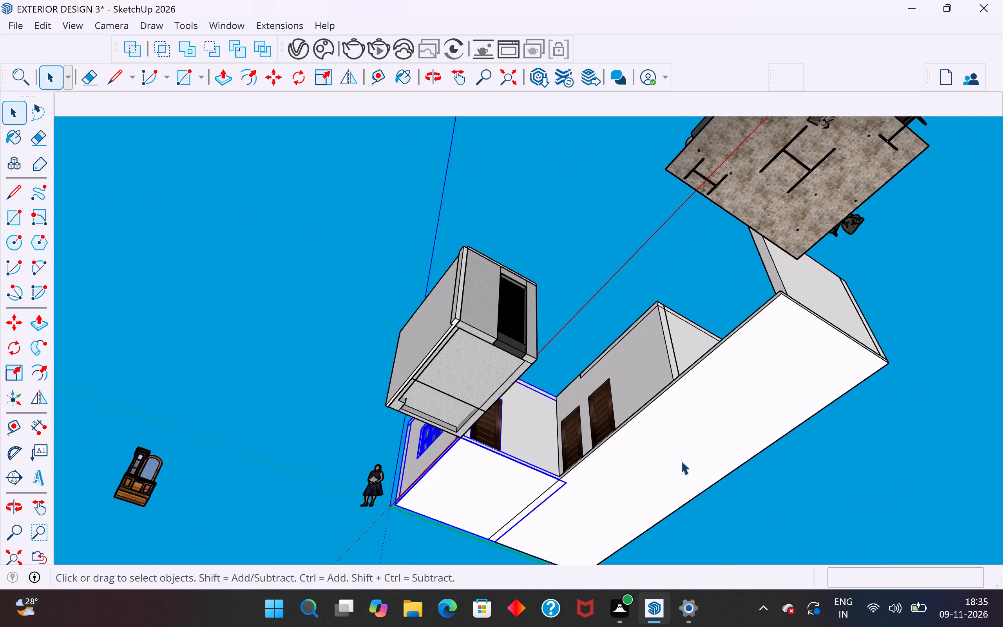
{"action": "scroll", "coordinate": [681, 460], "scroll_direction": "up", "scroll_amount": 1}
{"action": "middle_click_drag", "start_coordinate": [717, 366], "coordinate": [771, 422]}
{"action": "scroll", "coordinate": [448, 500], "scroll_direction": "up", "scroll_amount": 4}
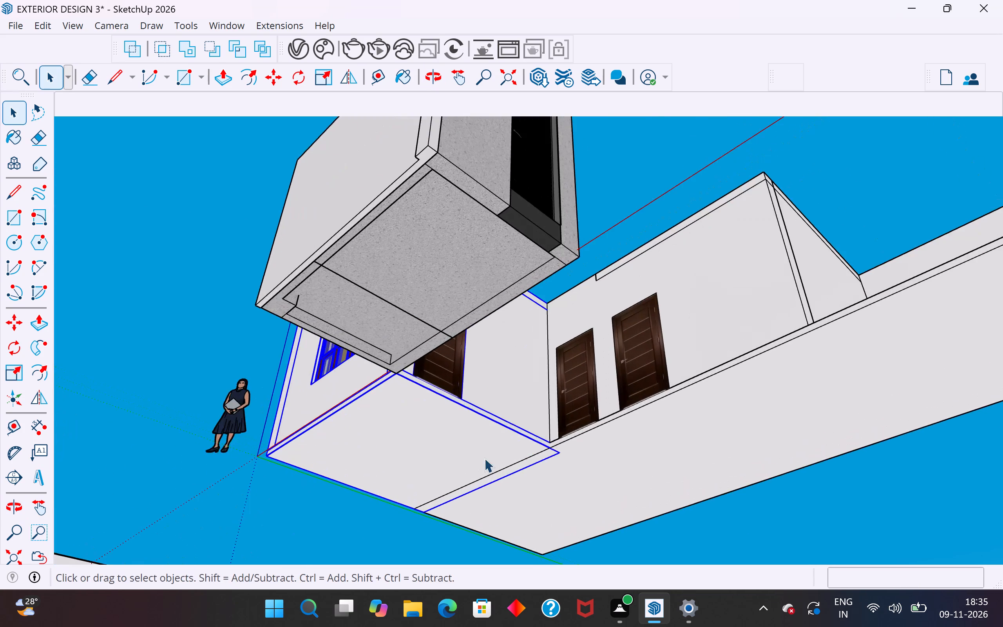
{"action": "middle_click_drag", "start_coordinate": [537, 449], "coordinate": [592, 464]}
{"action": "scroll", "coordinate": [484, 424], "scroll_direction": "up", "scroll_amount": 10}
{"action": "middle_click_drag", "start_coordinate": [576, 440], "coordinate": [588, 449]}
{"action": "scroll", "coordinate": [576, 450], "scroll_direction": "up", "scroll_amount": 4}
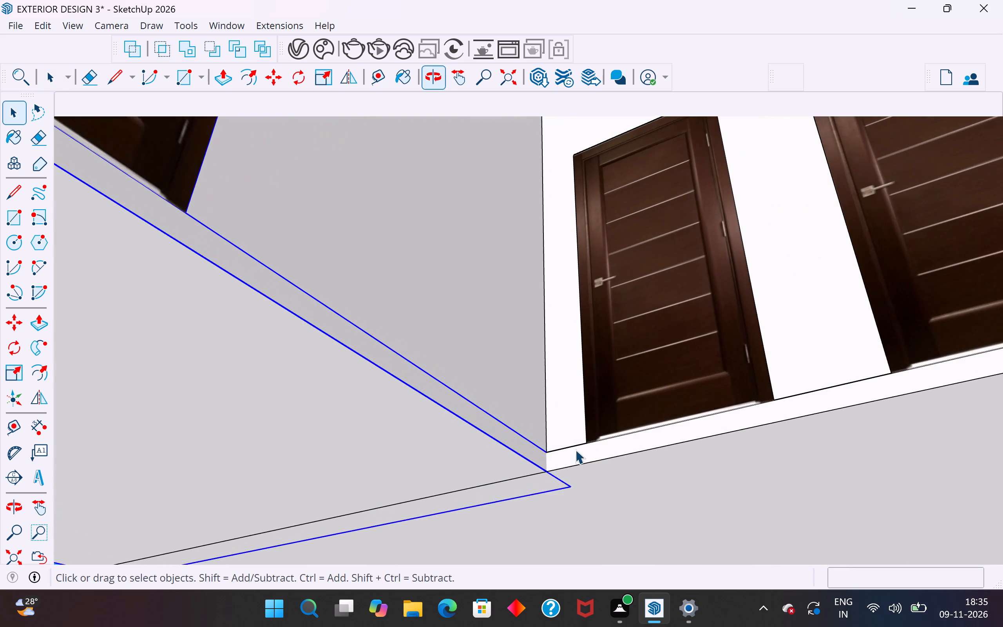
{"action": "left_click", "coordinate": [559, 462]}
{"action": "triple_click", "coordinate": [591, 451]}
{"action": "left_click", "coordinate": [591, 451]}
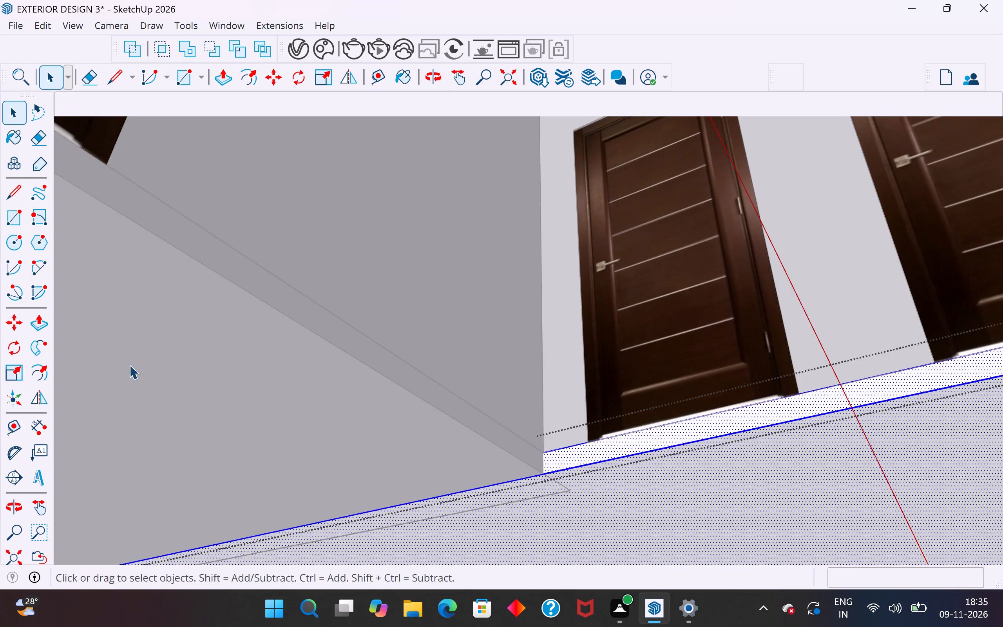
{"action": "left_click", "coordinate": [13, 185]}
{"action": "scroll", "coordinate": [542, 449], "scroll_direction": "up", "scroll_amount": 6}
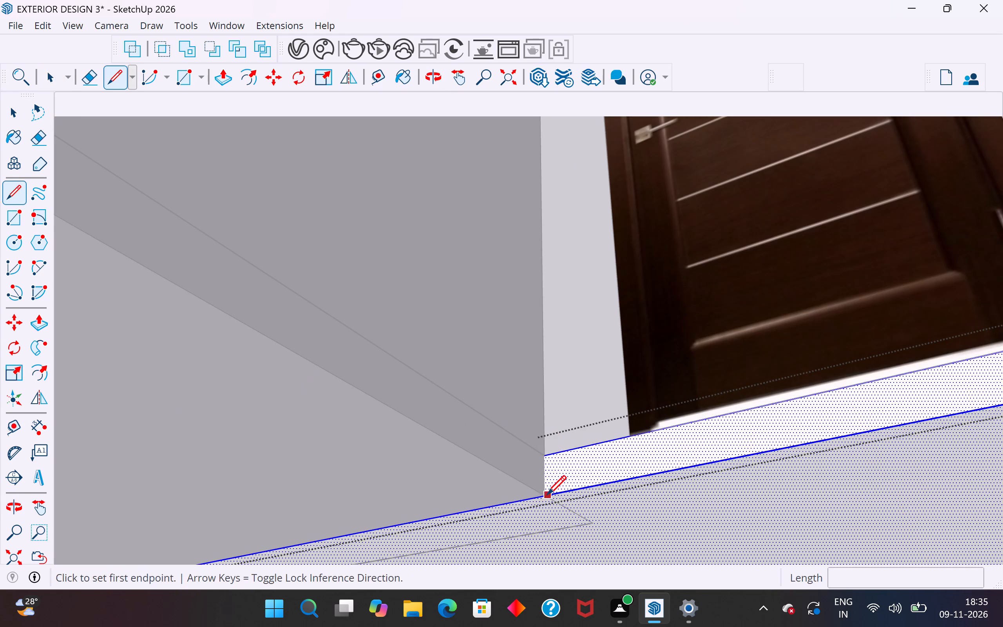
{"action": "left_click", "coordinate": [546, 497]}
{"action": "left_click", "coordinate": [551, 453]}
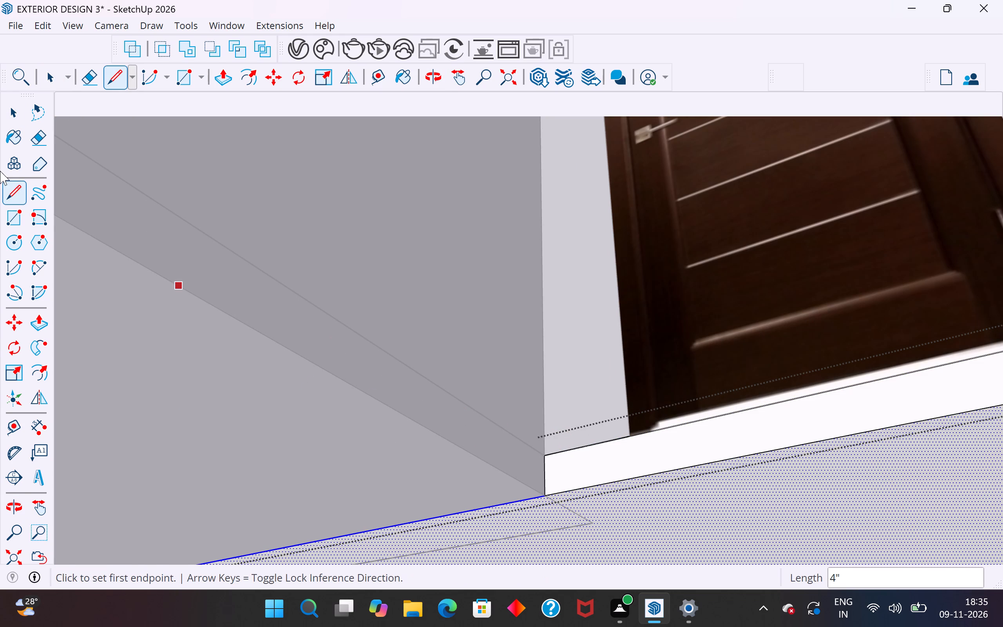
{"action": "left_click", "coordinate": [18, 111]}
{"action": "scroll", "coordinate": [416, 391], "scroll_direction": "down", "scroll_amount": 20}
{"action": "scroll", "coordinate": [416, 391], "scroll_direction": "down", "scroll_amount": 5}
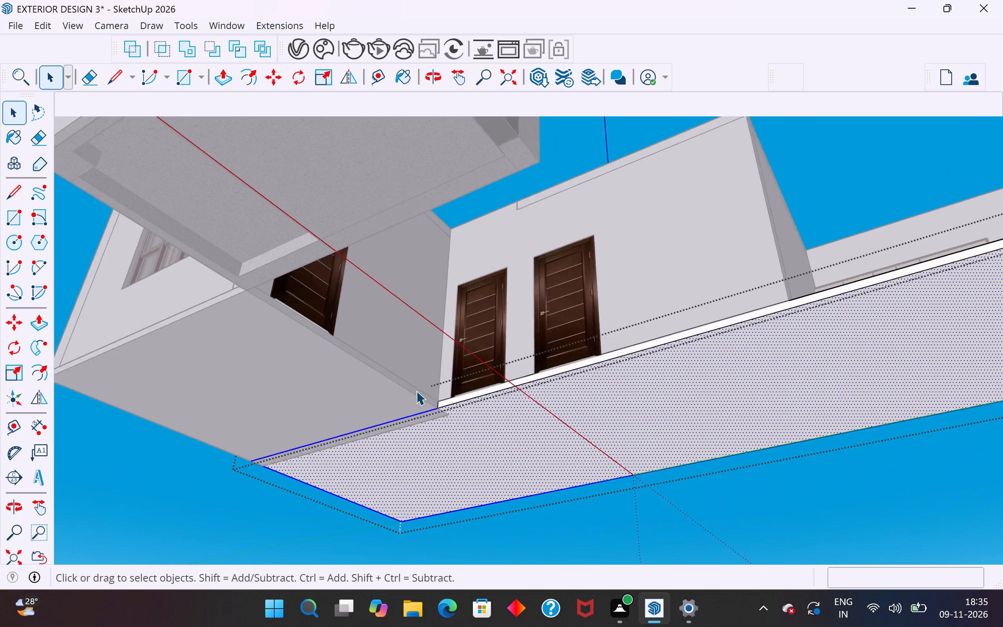
{"action": "scroll", "coordinate": [416, 391], "scroll_direction": "down", "scroll_amount": 2}
{"action": "middle_click_drag", "start_coordinate": [524, 458], "coordinate": [466, 609]}
{"action": "left_click", "coordinate": [541, 456]}
Push/Pull the floor slab's edge face facing the bathroom outward about 18' 11" to the bathroom's outer corner, and close the group.
{"action": "middle_click_drag", "start_coordinate": [566, 422], "coordinate": [524, 549]}
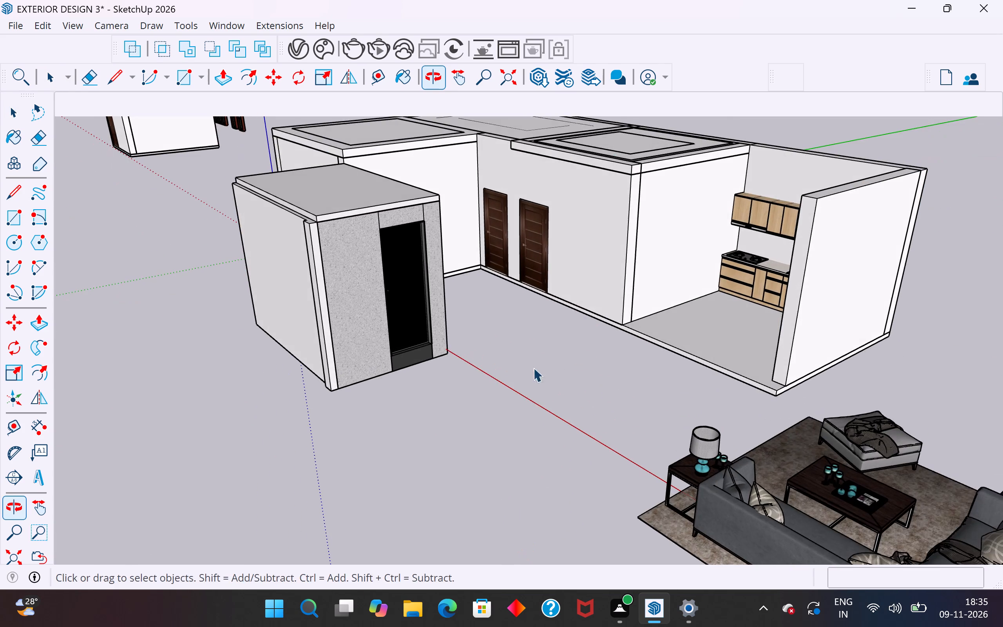
{"action": "scroll", "coordinate": [521, 292], "scroll_direction": "up", "scroll_amount": 1}
{"action": "middle_click_drag", "start_coordinate": [521, 292], "coordinate": [430, 431]}
{"action": "scroll", "coordinate": [599, 357], "scroll_direction": "up", "scroll_amount": 5}
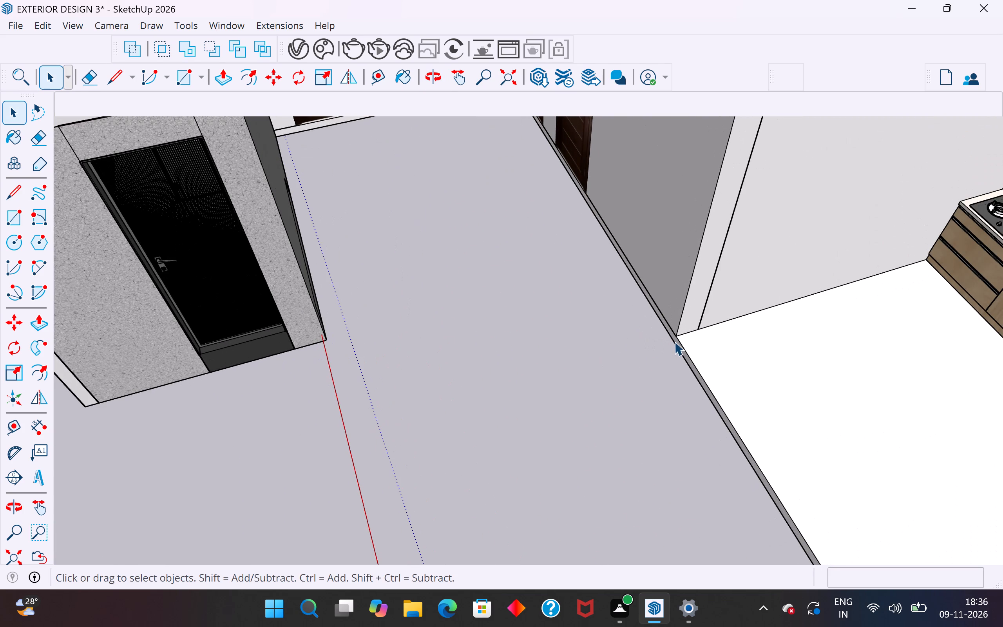
{"action": "left_click", "coordinate": [678, 344]}
{"action": "triple_click", "coordinate": [680, 351]}
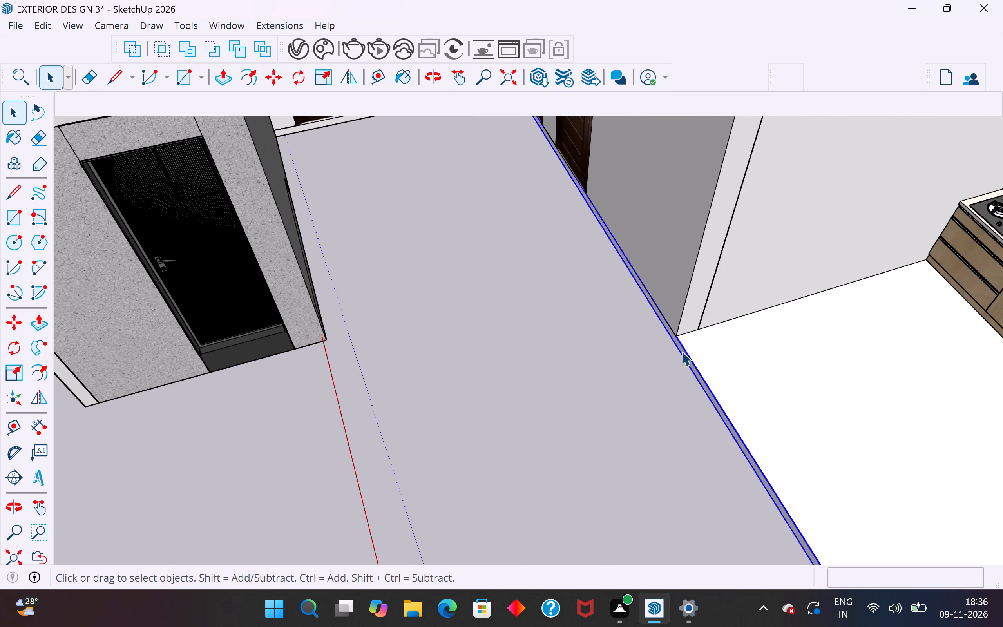
{"action": "left_click", "coordinate": [679, 353]}
{"action": "scroll", "coordinate": [680, 353], "scroll_direction": "up", "scroll_amount": 14}
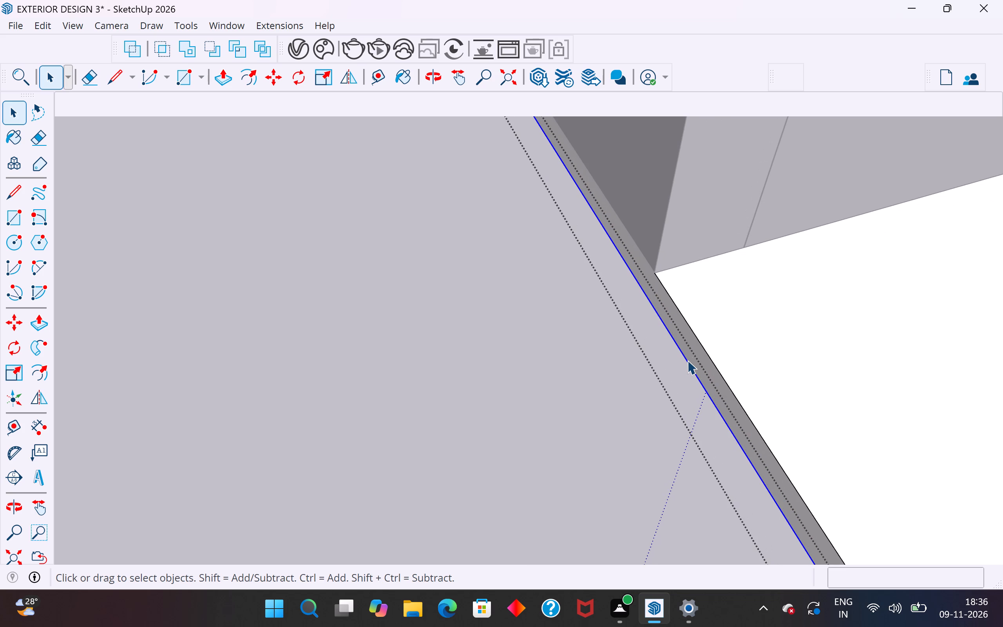
{"action": "left_click", "coordinate": [697, 350]}
{"action": "left_click", "coordinate": [697, 350]}
{"action": "scroll", "coordinate": [697, 350], "scroll_direction": "down", "scroll_amount": 18}
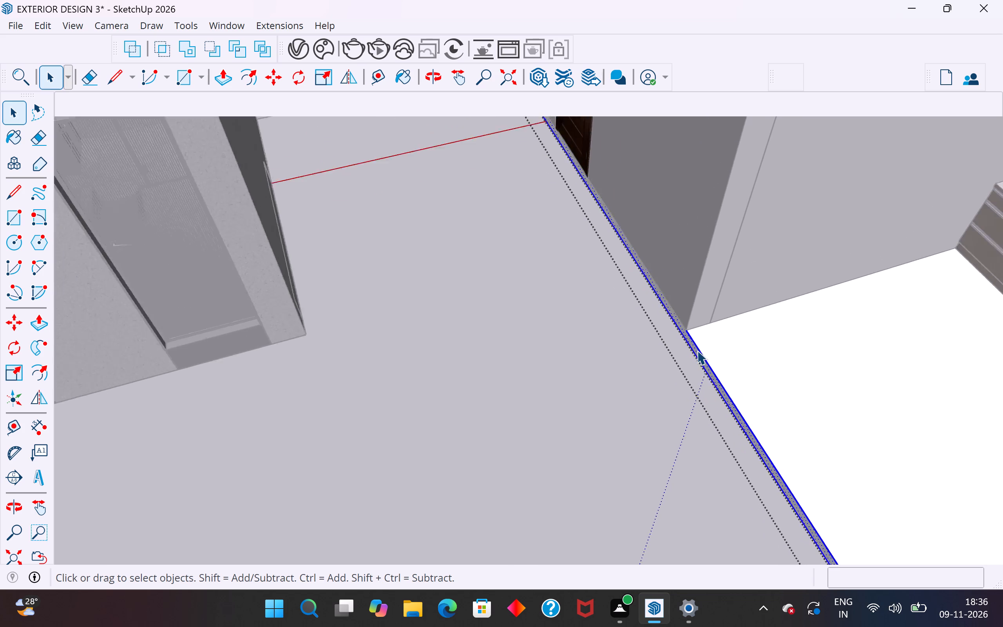
{"action": "left_click", "coordinate": [38, 321]}
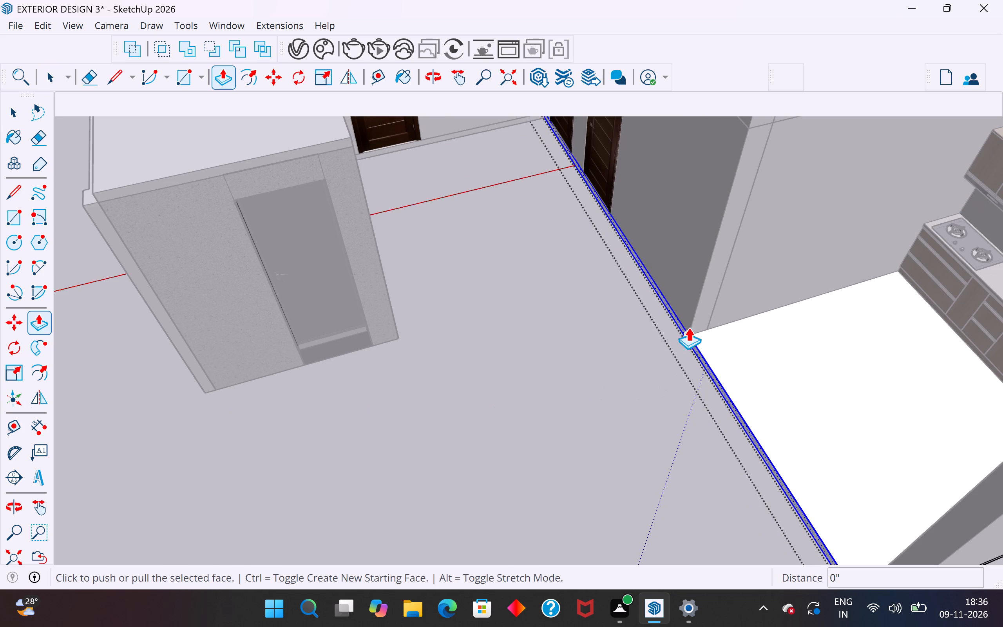
{"action": "left_click", "coordinate": [685, 328]}
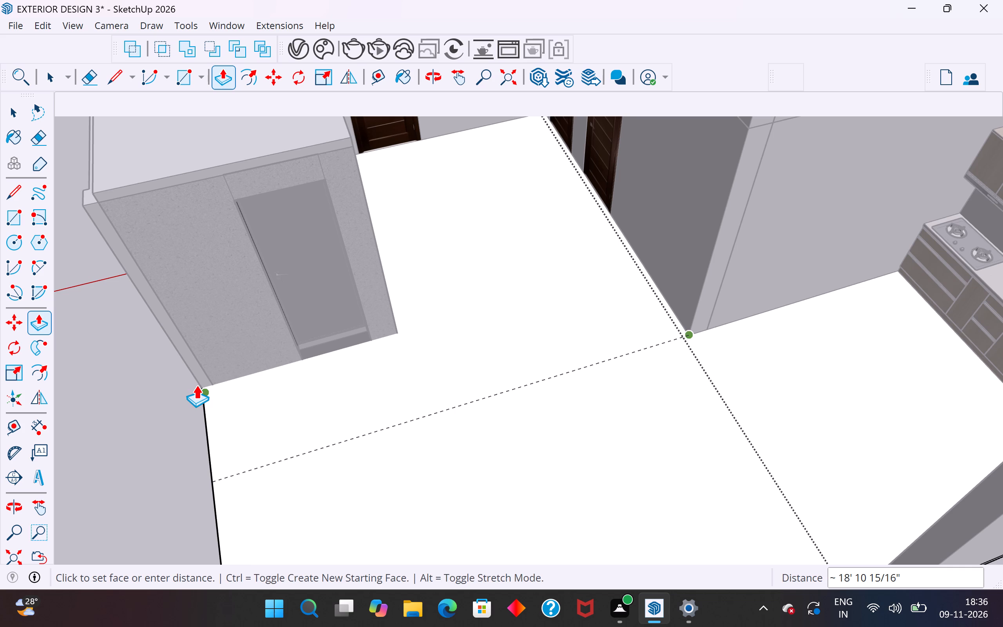
{"action": "left_click", "coordinate": [196, 385]}
{"action": "left_click", "coordinate": [20, 107]}
{"action": "left_click", "coordinate": [96, 380]}
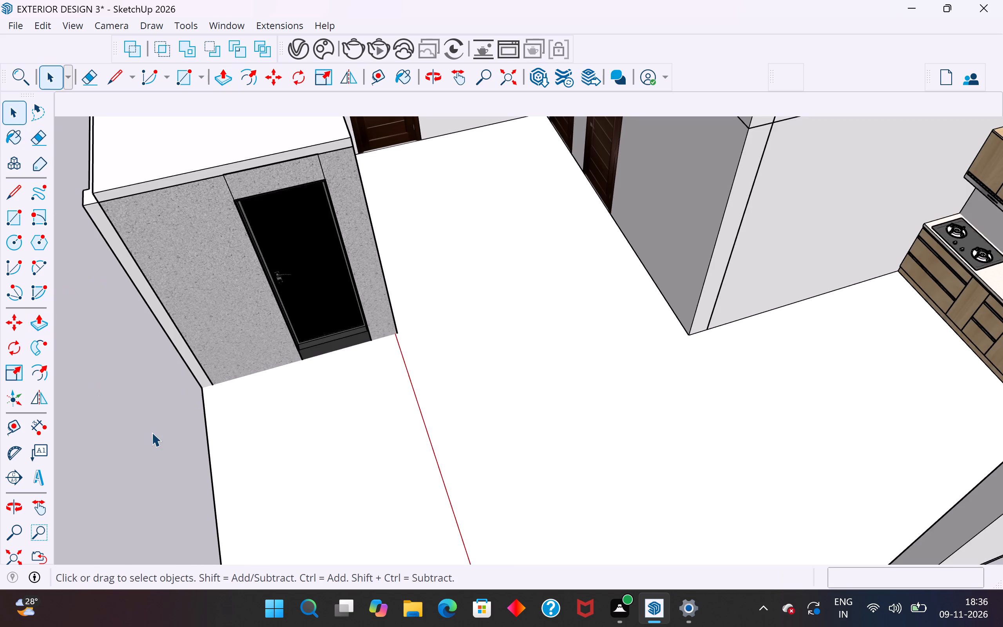
Select the entire bathroom with its door and move it up 4" onto the extended floor slab, and clear the selection.
{"action": "middle_click_drag", "start_coordinate": [152, 432], "coordinate": [250, 323]}
{"action": "left_click", "coordinate": [219, 367]}
{"action": "middle_click_drag", "start_coordinate": [197, 433], "coordinate": [239, 356]}
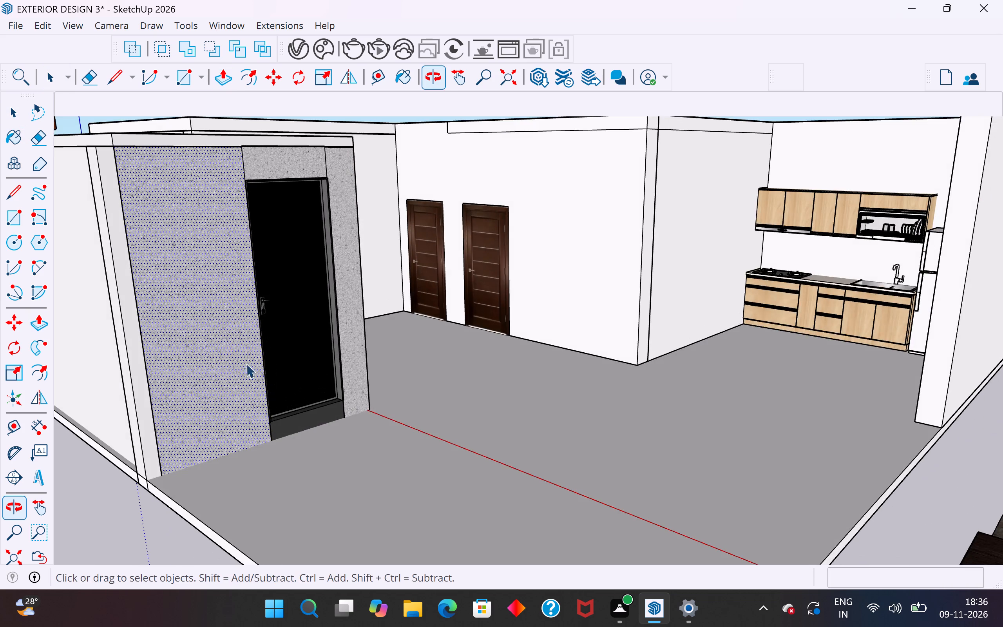
{"action": "scroll", "coordinate": [244, 419], "scroll_direction": "down", "scroll_amount": 6}
{"action": "middle_click_drag", "start_coordinate": [361, 408], "coordinate": [143, 450]}
{"action": "middle_click_drag", "start_coordinate": [321, 397], "coordinate": [209, 425]}
{"action": "scroll", "coordinate": [209, 425], "scroll_direction": "down", "scroll_amount": 1}
{"action": "scroll", "coordinate": [307, 468], "scroll_direction": "down", "scroll_amount": 5}
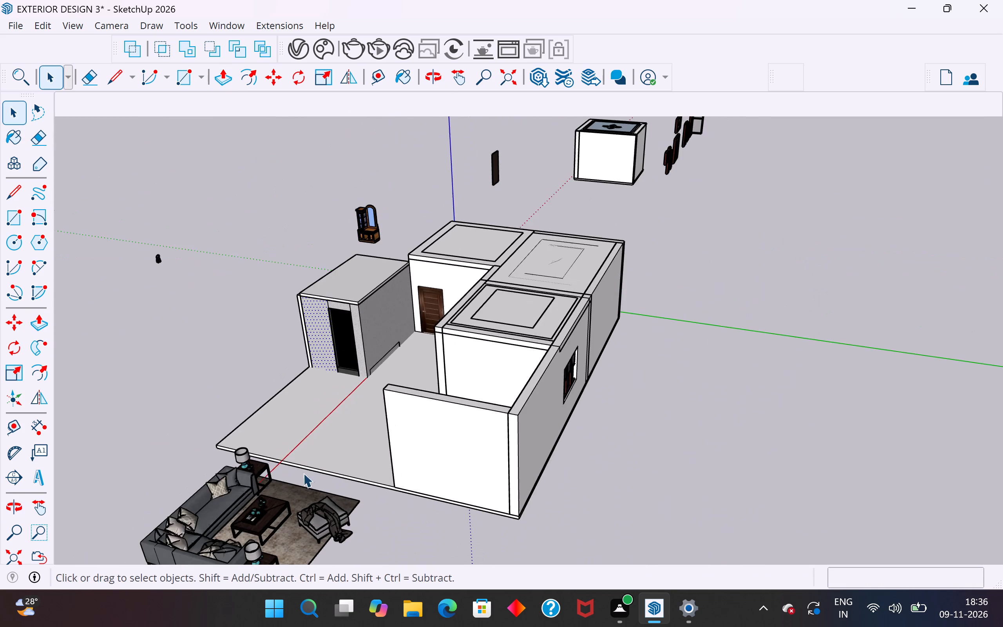
{"action": "scroll", "coordinate": [440, 253], "scroll_direction": "up", "scroll_amount": 4}
{"action": "middle_click_drag", "start_coordinate": [401, 262], "coordinate": [341, 249]}
{"action": "left_click_drag", "start_coordinate": [397, 238], "coordinate": [284, 339]}
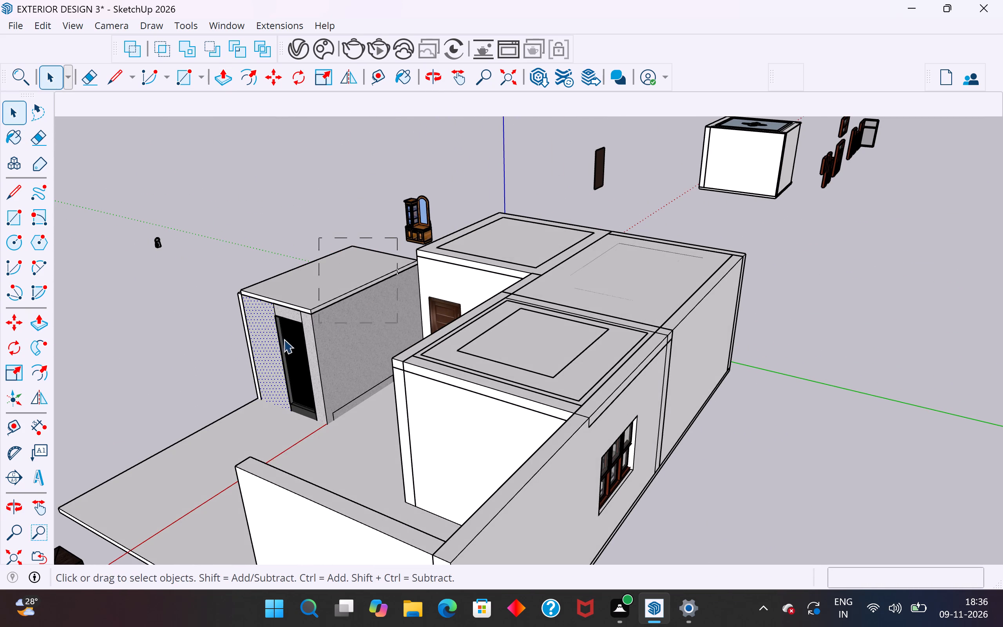
{"action": "left_click_drag", "start_coordinate": [284, 339], "coordinate": [229, 357]}
{"action": "middle_click_drag", "start_coordinate": [239, 391], "coordinate": [244, 394]}
{"action": "left_click", "coordinate": [365, 236]}
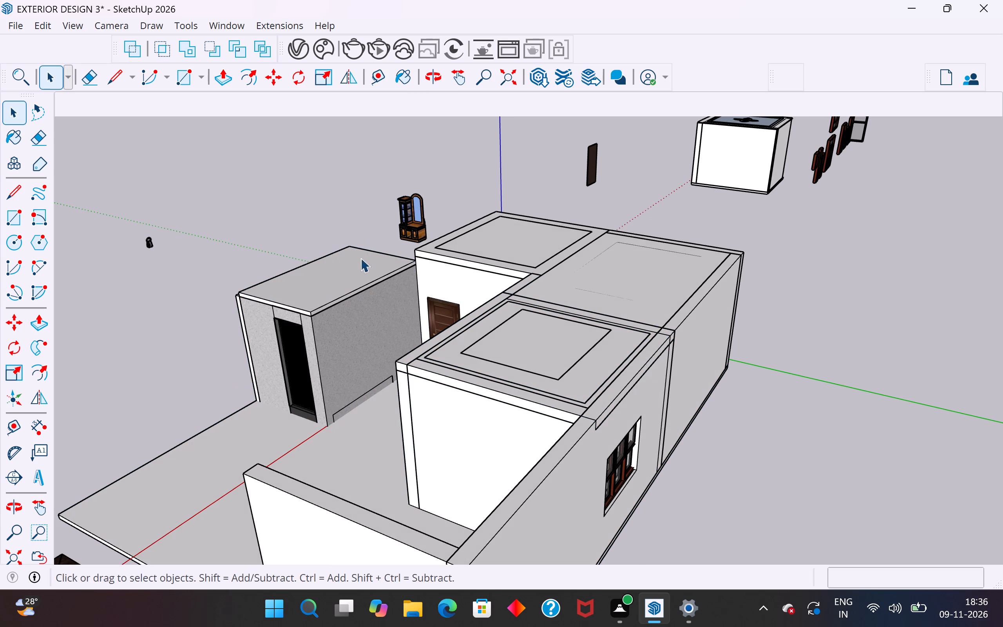
{"action": "left_click", "coordinate": [371, 271]}
{"action": "left_click", "coordinate": [373, 322]}
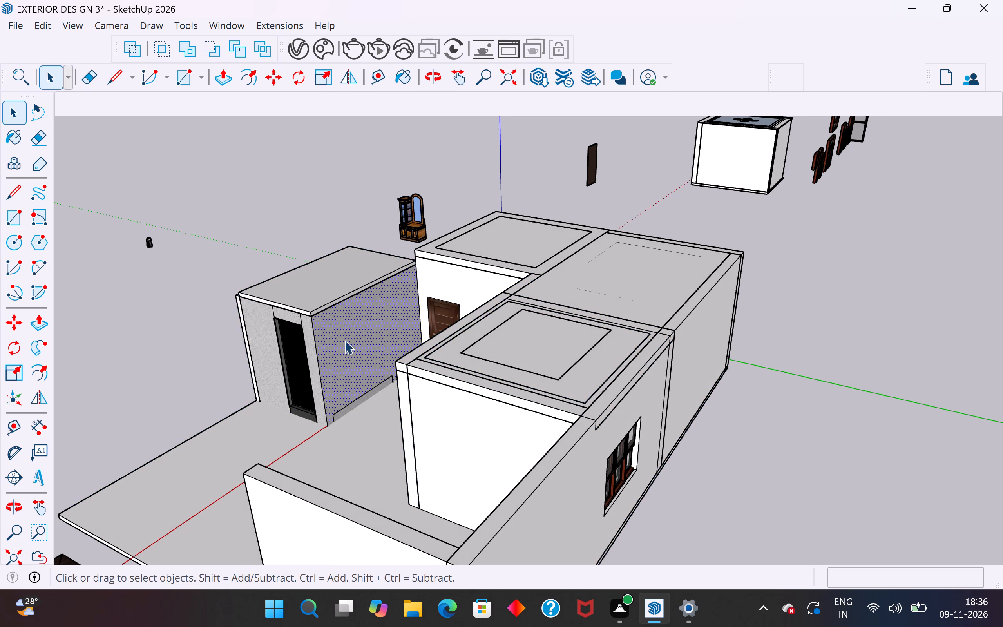
{"action": "left_click_drag", "start_coordinate": [383, 232], "coordinate": [229, 340]}
{"action": "middle_click_drag", "start_coordinate": [244, 371], "coordinate": [290, 341]}
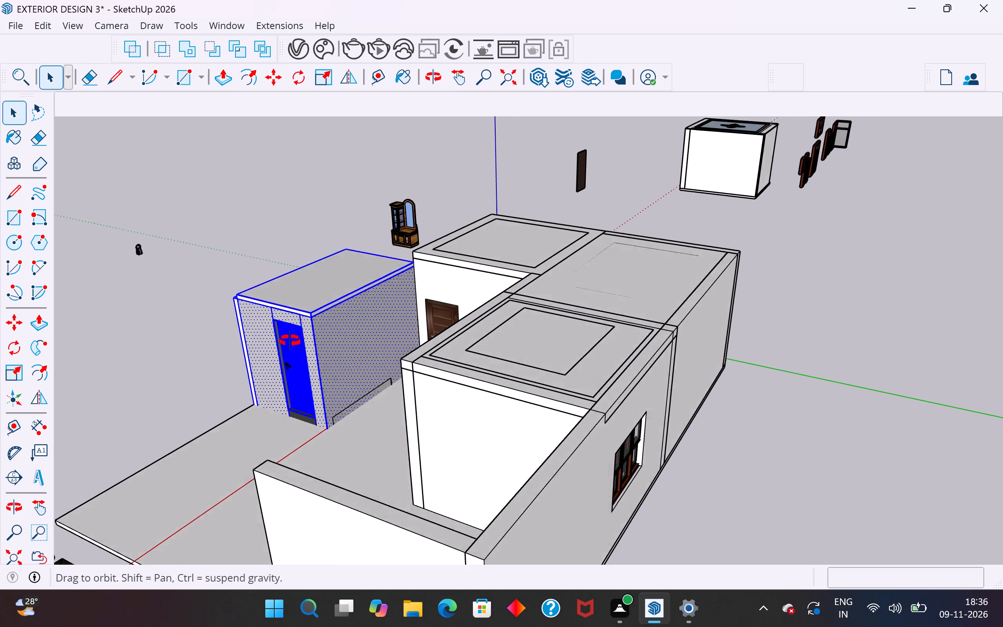
{"action": "middle_click_drag", "start_coordinate": [290, 341], "coordinate": [524, 281]}
{"action": "middle_click_drag", "start_coordinate": [304, 469], "coordinate": [373, 436]}
{"action": "scroll", "coordinate": [323, 516], "scroll_direction": "up", "scroll_amount": 8}
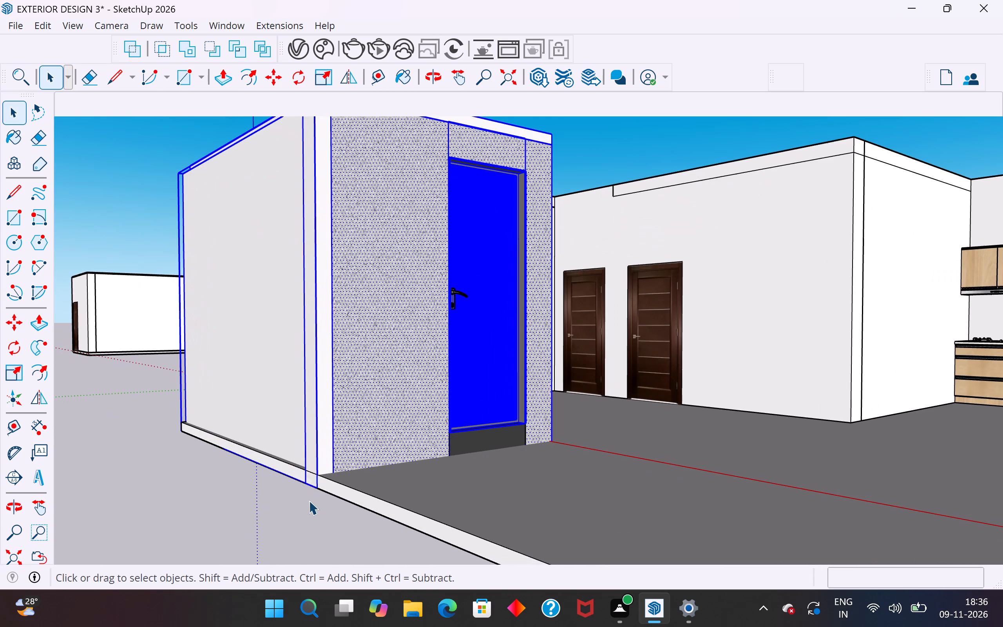
{"action": "key", "text": "m"}
{"action": "left_click", "coordinate": [310, 494]}
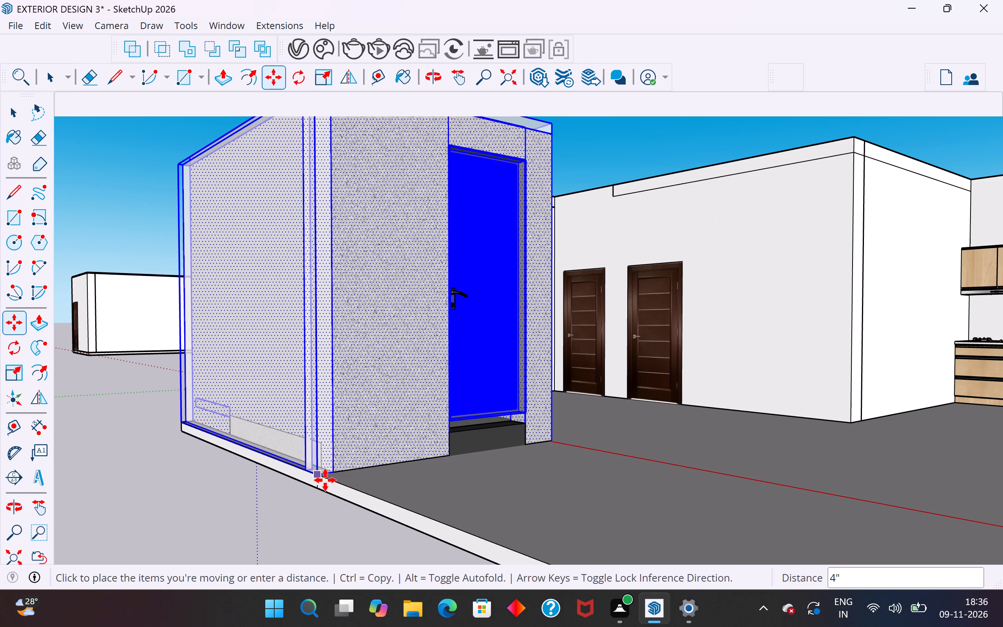
{"action": "left_click", "coordinate": [318, 479]}
{"action": "left_click", "coordinate": [10, 108]}
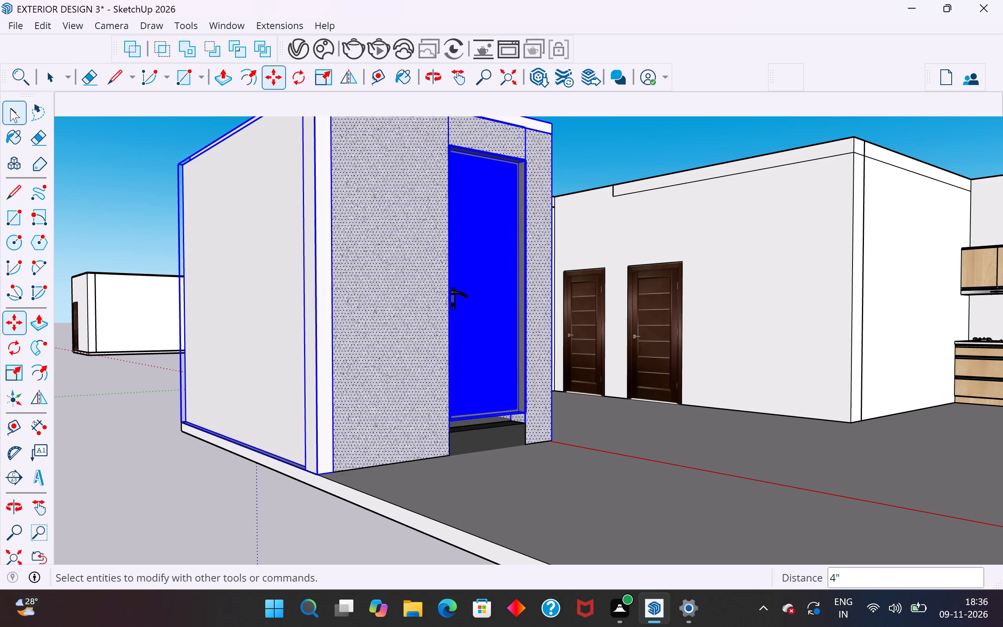
{"action": "left_click", "coordinate": [67, 192]}
Examine the extended floor, the bathroom and the sofa set's placement relative to them from several sides.
{"action": "scroll", "coordinate": [234, 260], "scroll_direction": "down", "scroll_amount": 11}
{"action": "middle_click_drag", "start_coordinate": [234, 260], "coordinate": [520, 484]}
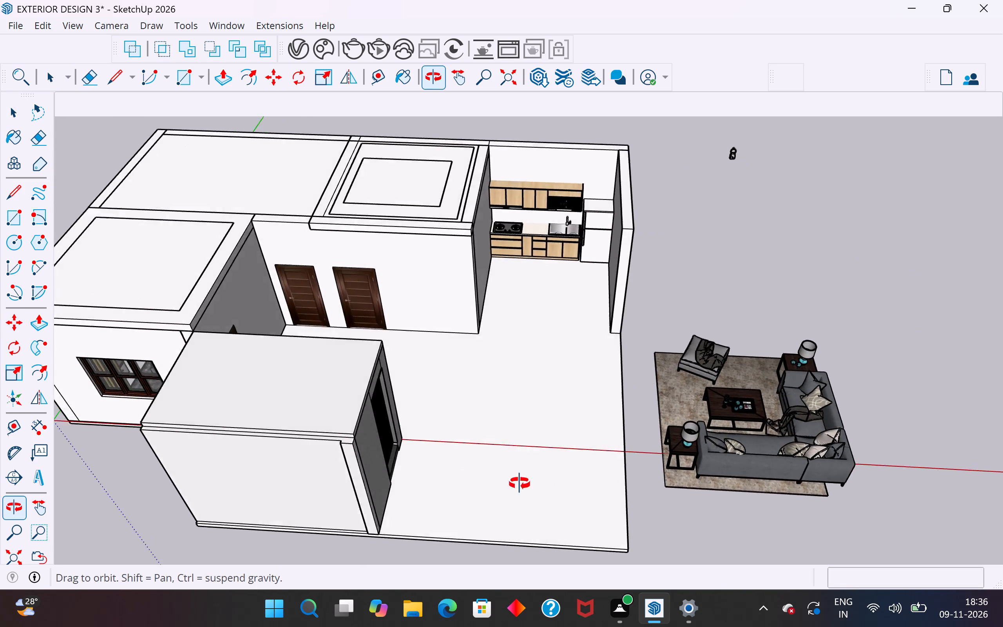
{"action": "middle_click_drag", "start_coordinate": [520, 484], "coordinate": [628, 468]}
{"action": "scroll", "coordinate": [625, 353], "scroll_direction": "down", "scroll_amount": 5}
{"action": "middle_click_drag", "start_coordinate": [583, 368], "coordinate": [453, 269]}
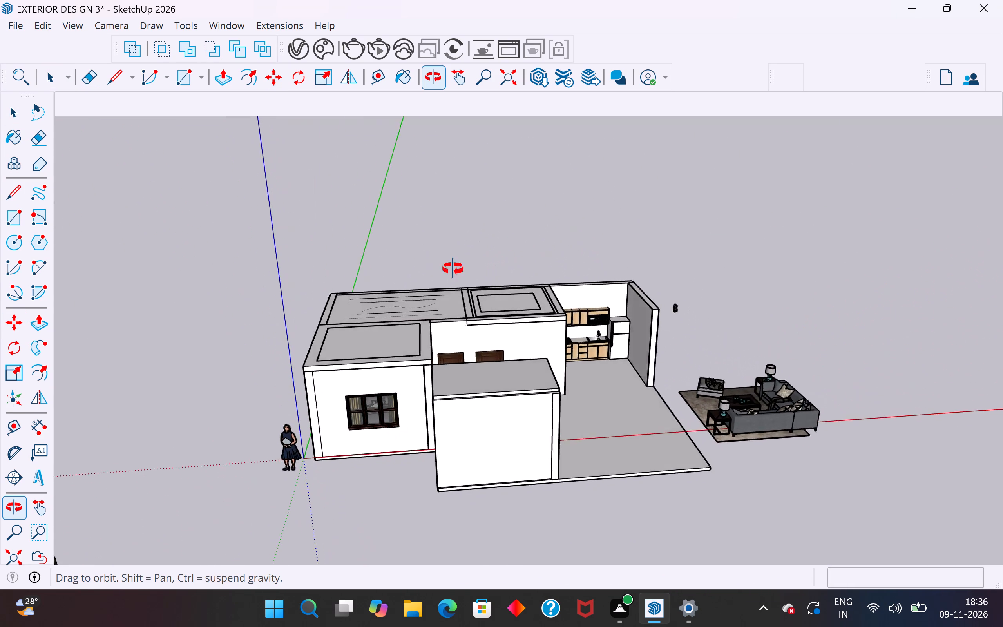
{"action": "middle_click_drag", "start_coordinate": [453, 269], "coordinate": [347, 245]}
{"action": "scroll", "coordinate": [492, 413], "scroll_direction": "down", "scroll_amount": 4}
{"action": "middle_click_drag", "start_coordinate": [579, 471], "coordinate": [612, 479]}
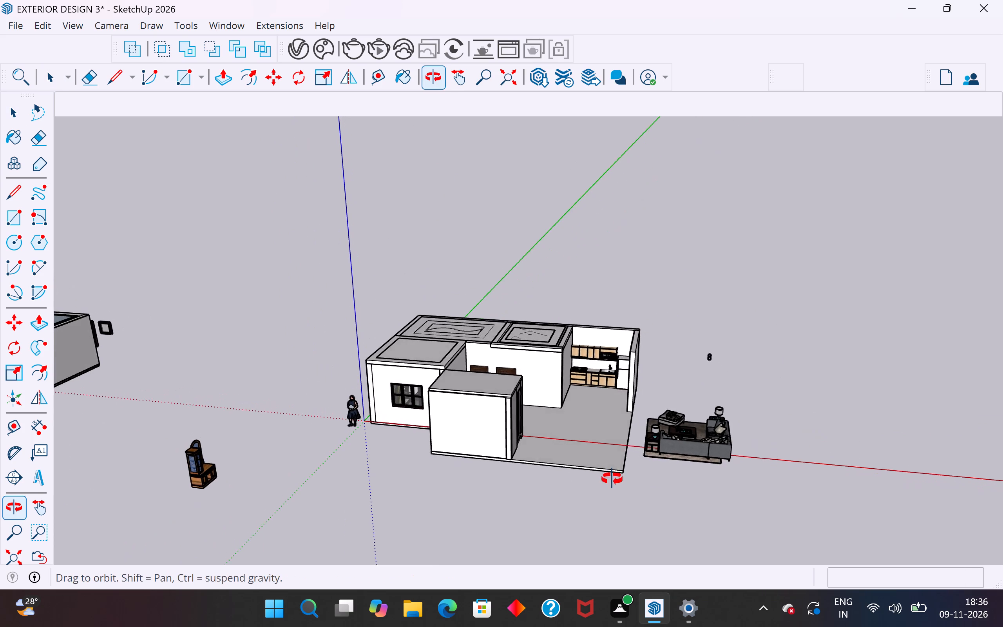
{"action": "middle_click_drag", "start_coordinate": [612, 479], "coordinate": [612, 480]}
{"action": "scroll", "coordinate": [700, 438], "scroll_direction": "up", "scroll_amount": 5}
{"action": "middle_click_drag", "start_coordinate": [742, 448], "coordinate": [556, 478]}
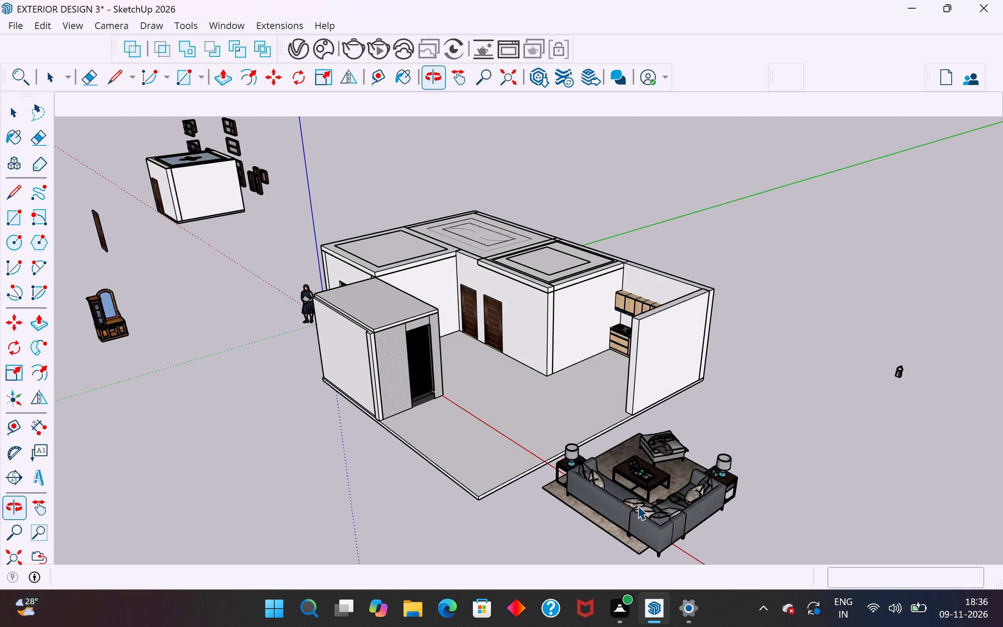
{"action": "middle_click_drag", "start_coordinate": [738, 439], "coordinate": [333, 492]}
{"action": "scroll", "coordinate": [452, 460], "scroll_direction": "up", "scroll_amount": 2}
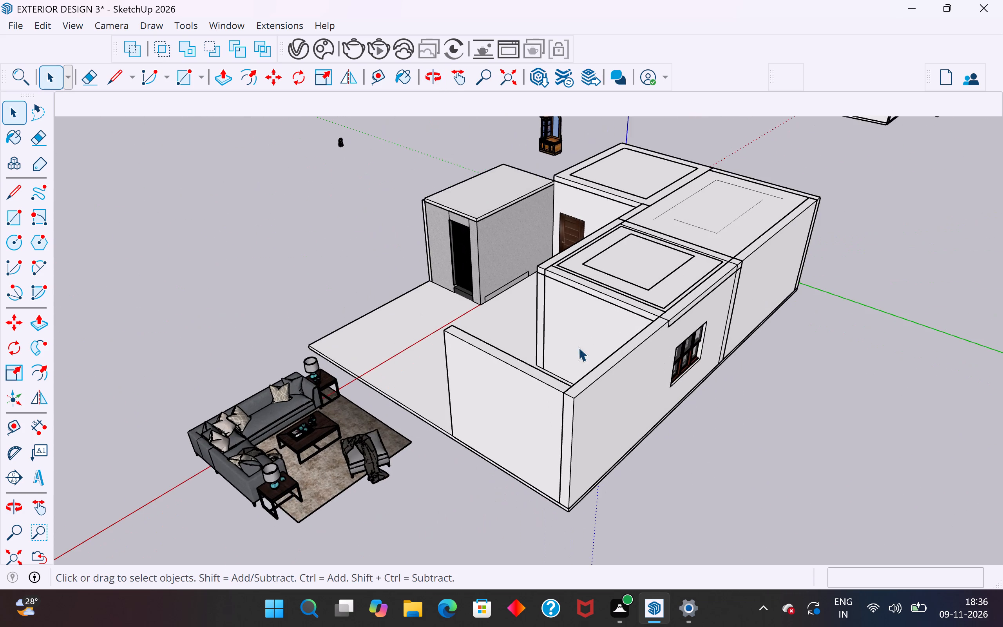
{"action": "scroll", "coordinate": [597, 330], "scroll_direction": "down", "scroll_amount": 4}
{"action": "middle_click_drag", "start_coordinate": [480, 421], "coordinate": [602, 428]}
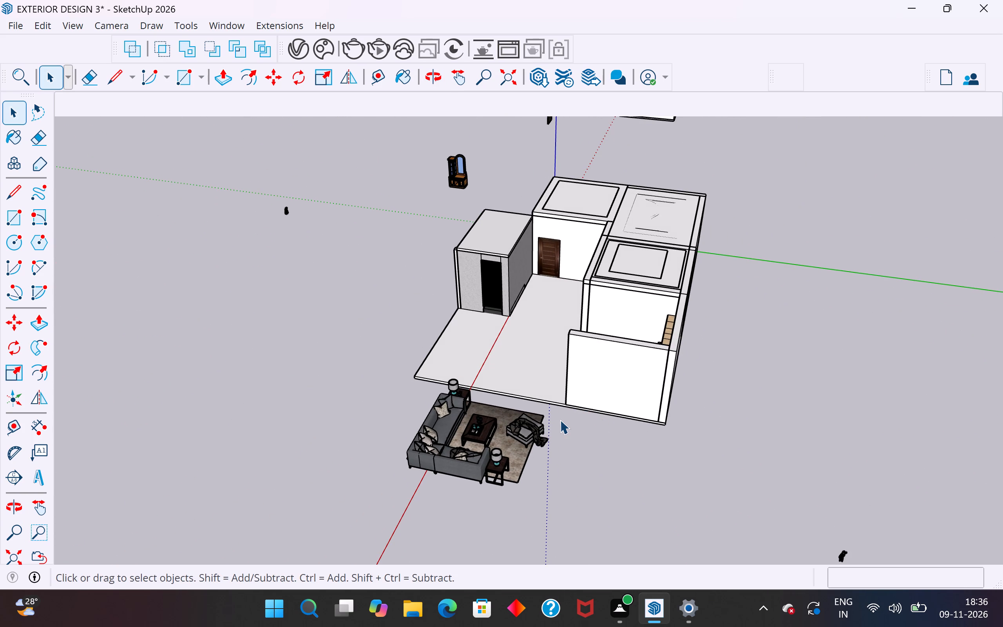
Select the corner sofa set and move it about 24' 1" sideways, clear of the floor slab's outer edge.
{"action": "left_click_drag", "start_coordinate": [550, 408], "coordinate": [382, 491]}
{"action": "middle_click_drag", "start_coordinate": [459, 514], "coordinate": [537, 522]}
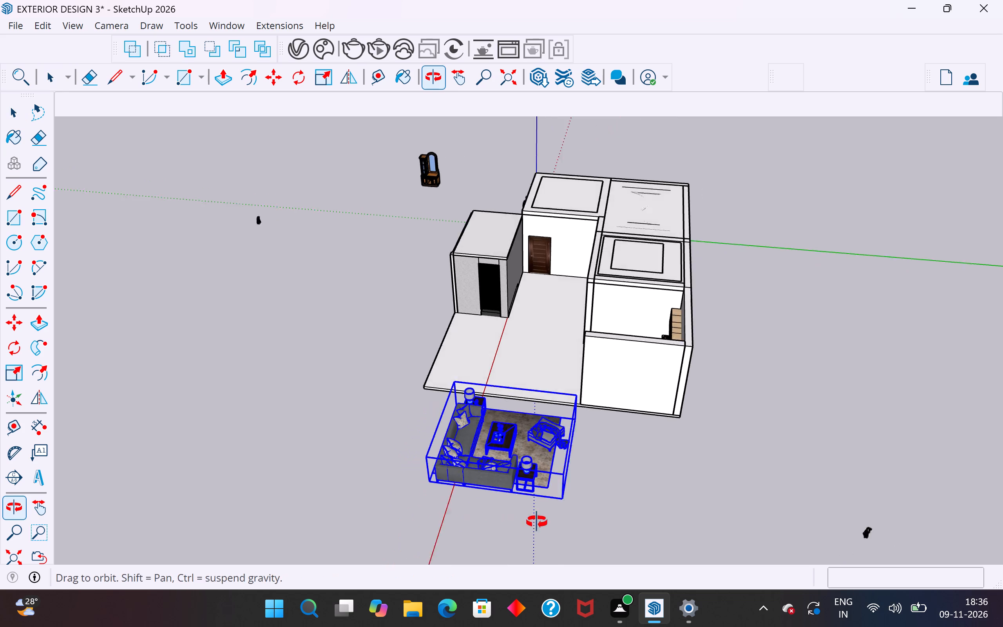
{"action": "middle_click_drag", "start_coordinate": [537, 522], "coordinate": [548, 523]}
{"action": "scroll", "coordinate": [599, 509], "scroll_direction": "up", "scroll_amount": 5}
{"action": "key", "text": "m"}
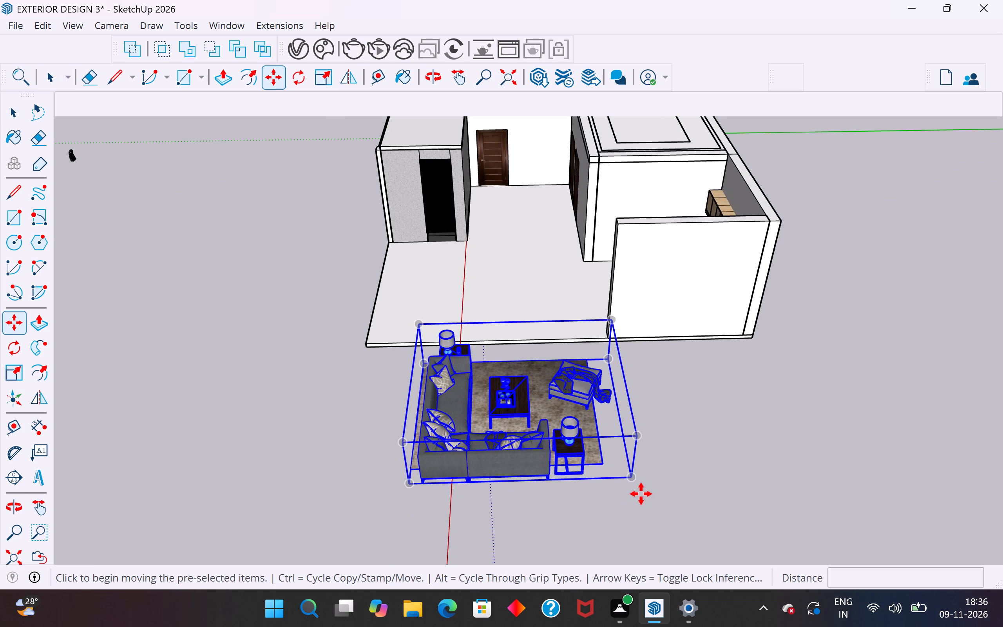
{"action": "left_click", "coordinate": [633, 484]}
{"action": "left_click", "coordinate": [261, 484]}
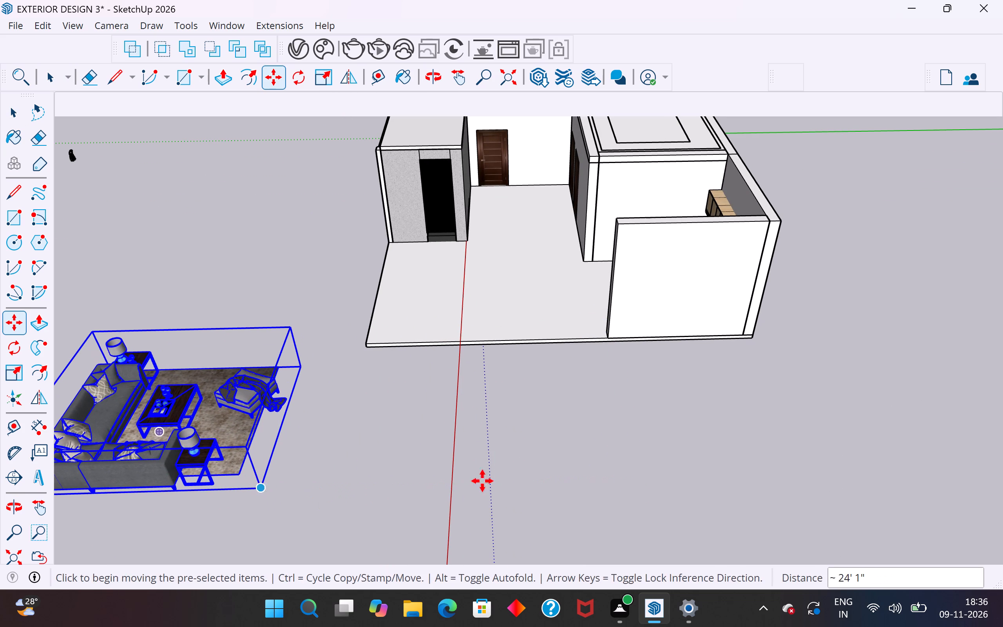
{"action": "left_click", "coordinate": [16, 106]}
Push/Pull the floor slab's long edge face, in front of the bathroom and kitchen, outward about 15' 8 9/16" and close the group.
{"action": "scroll", "coordinate": [431, 358], "scroll_direction": "up", "scroll_amount": 5}
{"action": "middle_click_drag", "start_coordinate": [454, 364], "coordinate": [503, 399]}
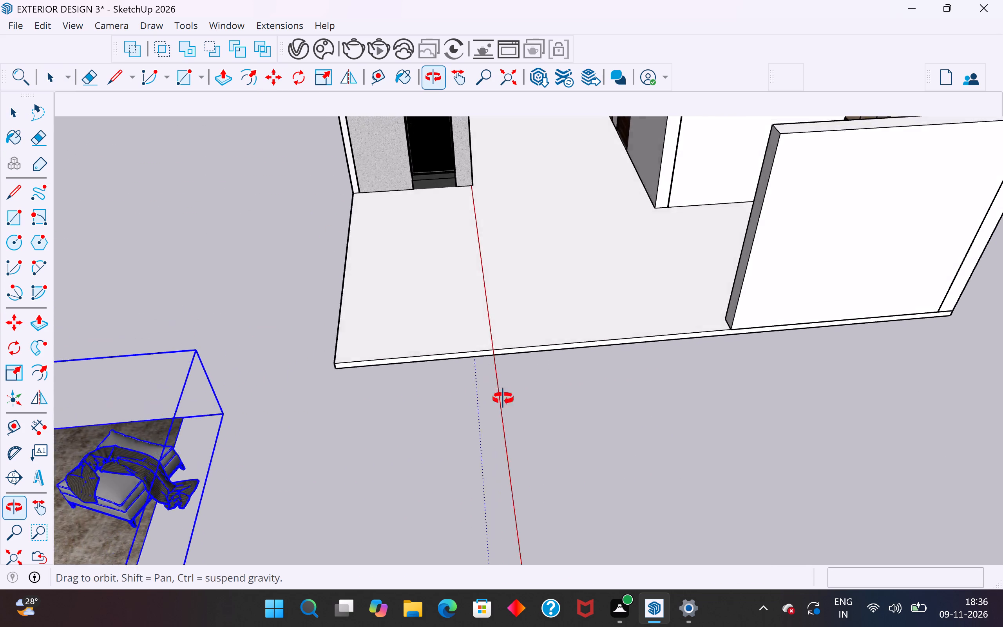
{"action": "middle_click_drag", "start_coordinate": [503, 399], "coordinate": [726, 446]}
{"action": "scroll", "coordinate": [710, 426], "scroll_direction": "up", "scroll_amount": 1}
{"action": "scroll", "coordinate": [271, 330], "scroll_direction": "down", "scroll_amount": 5}
{"action": "scroll", "coordinate": [498, 394], "scroll_direction": "up", "scroll_amount": 4}
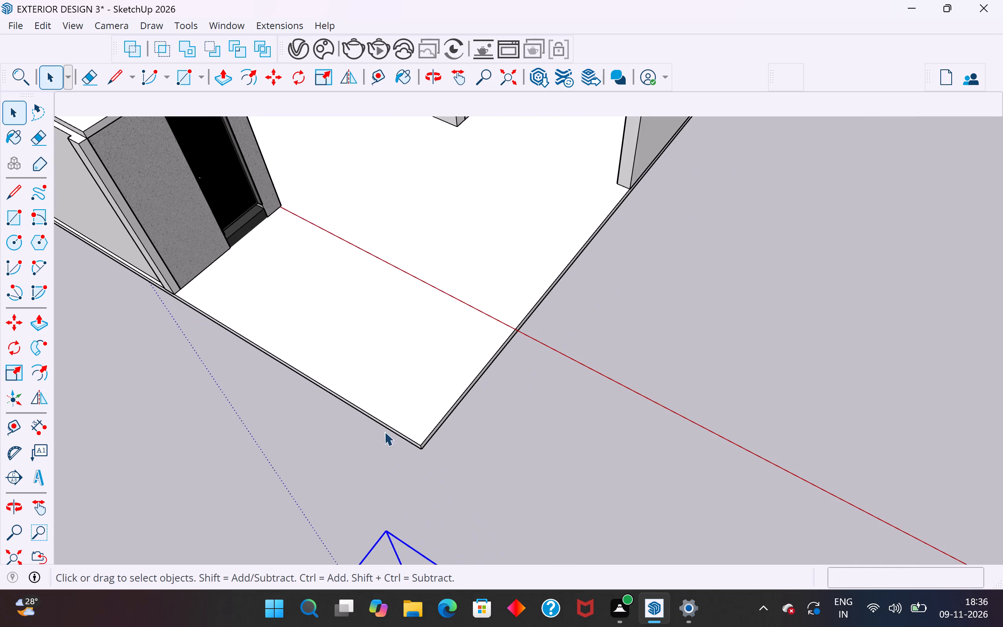
{"action": "scroll", "coordinate": [260, 469], "scroll_direction": "down", "scroll_amount": 4}
{"action": "middle_click_drag", "start_coordinate": [373, 419], "coordinate": [397, 389]}
{"action": "scroll", "coordinate": [426, 381], "scroll_direction": "up", "scroll_amount": 4}
{"action": "middle_click_drag", "start_coordinate": [429, 379], "coordinate": [435, 298]}
{"action": "scroll", "coordinate": [447, 384], "scroll_direction": "up", "scroll_amount": 5}
{"action": "left_click", "coordinate": [448, 368]}
{"action": "left_click", "coordinate": [467, 352]}
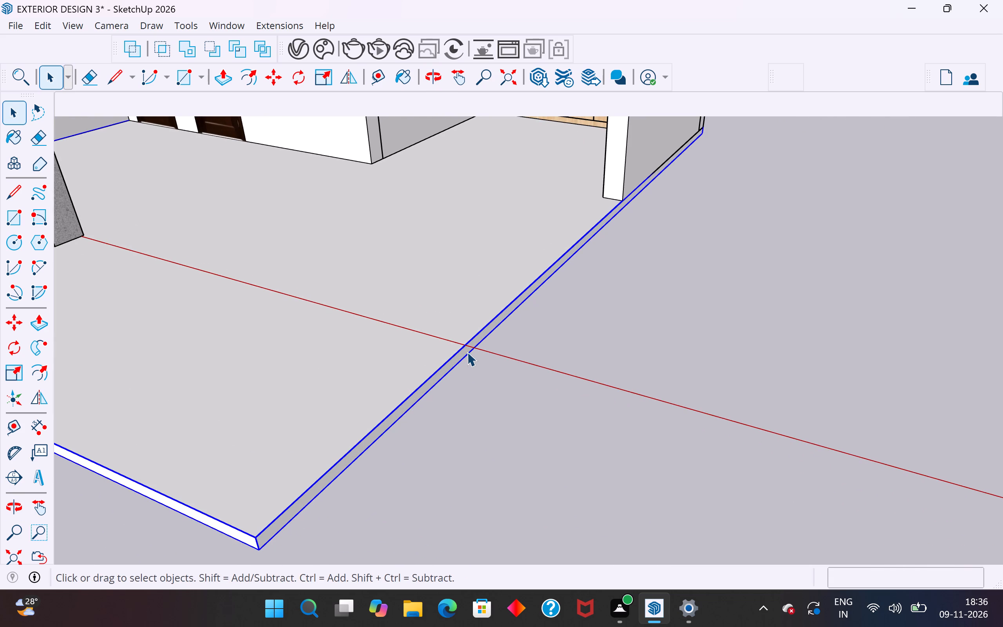
{"action": "triple_click", "coordinate": [473, 342]}
{"action": "left_click", "coordinate": [485, 333]}
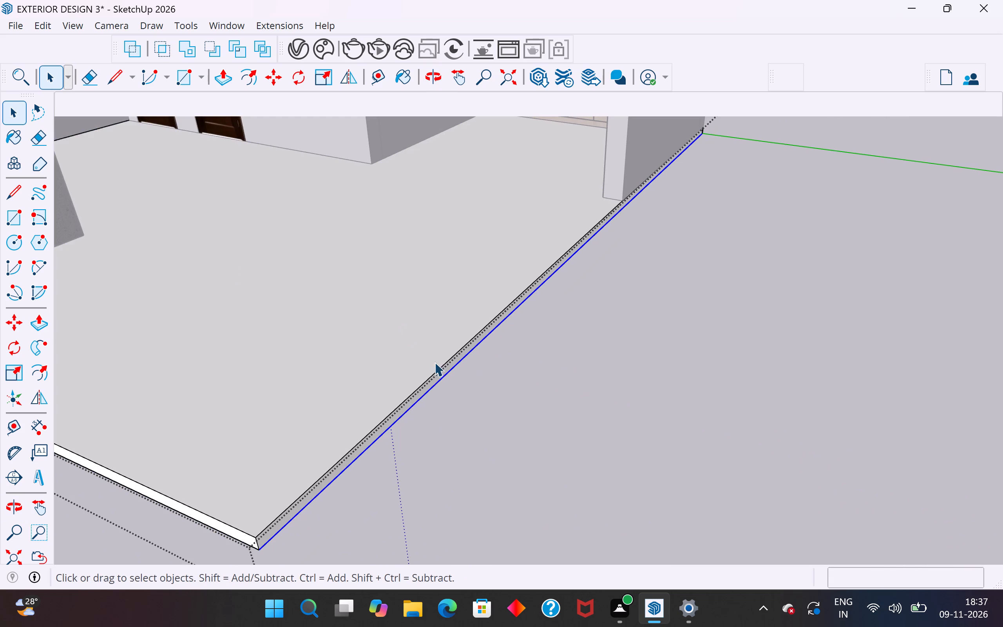
{"action": "scroll", "coordinate": [435, 362], "scroll_direction": "up", "scroll_amount": 8}
{"action": "left_click", "coordinate": [472, 361]}
{"action": "scroll", "coordinate": [104, 258], "scroll_direction": "down", "scroll_amount": 4}
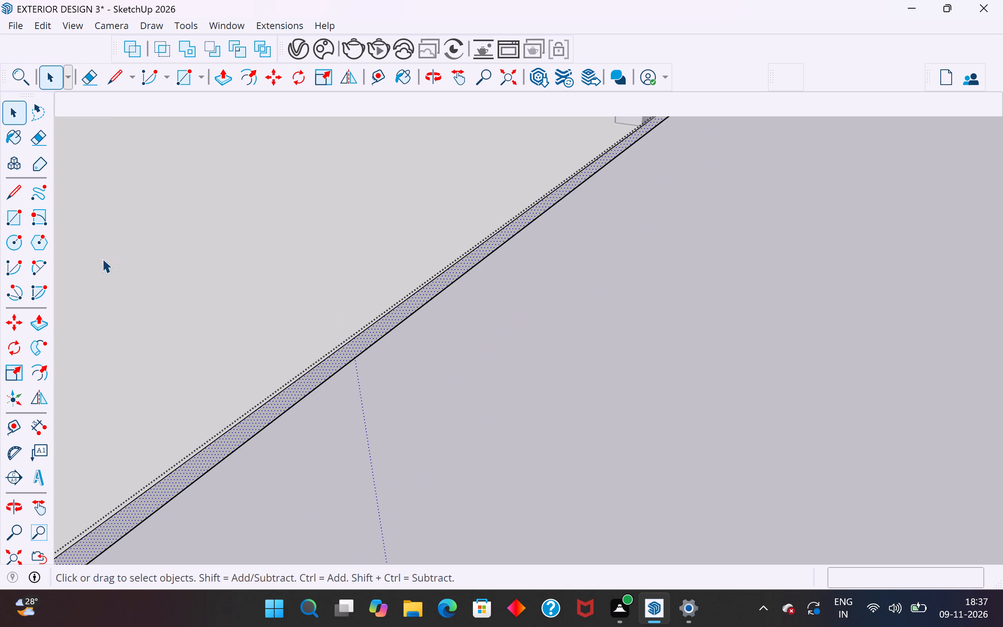
{"action": "left_click", "coordinate": [35, 332]}
{"action": "scroll", "coordinate": [330, 249], "scroll_direction": "down", "scroll_amount": 11}
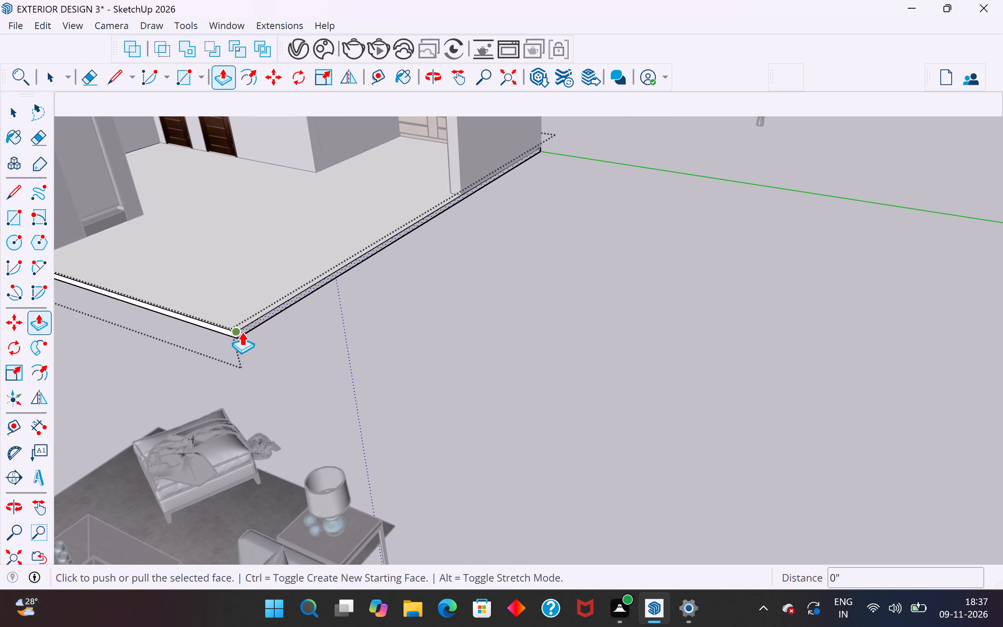
{"action": "left_click", "coordinate": [243, 332]}
{"action": "left_click", "coordinate": [535, 457]}
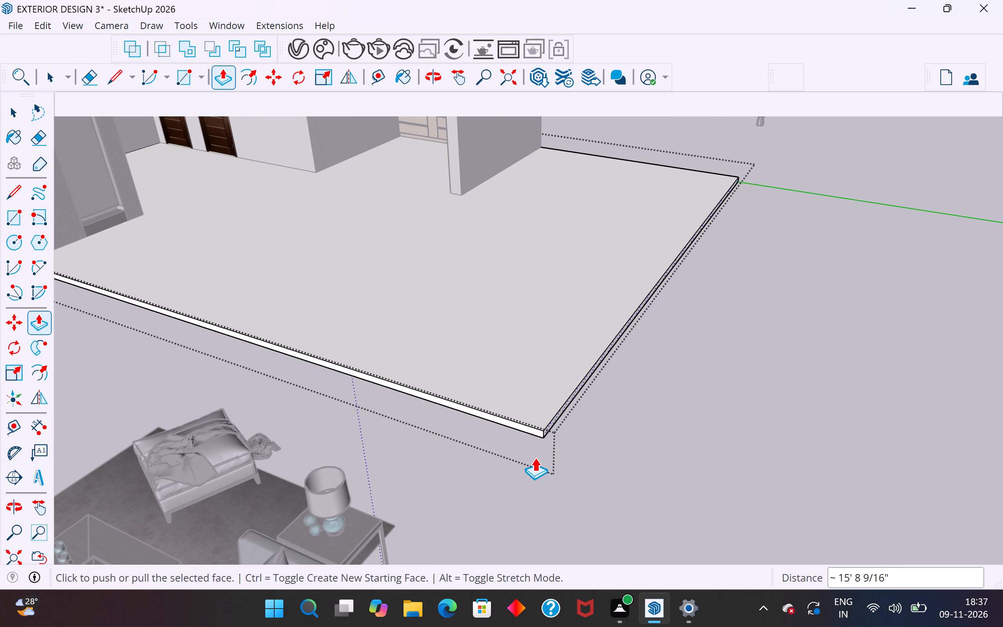
{"action": "left_click", "coordinate": [18, 112]}
{"action": "left_click", "coordinate": [765, 455]}
Move the corner sofa set by its bottom outer corner about 19' 2 3/4" onto the extended slab's outer corner, and clear the selection.
{"action": "scroll", "coordinate": [711, 340], "scroll_direction": "down", "scroll_amount": 5}
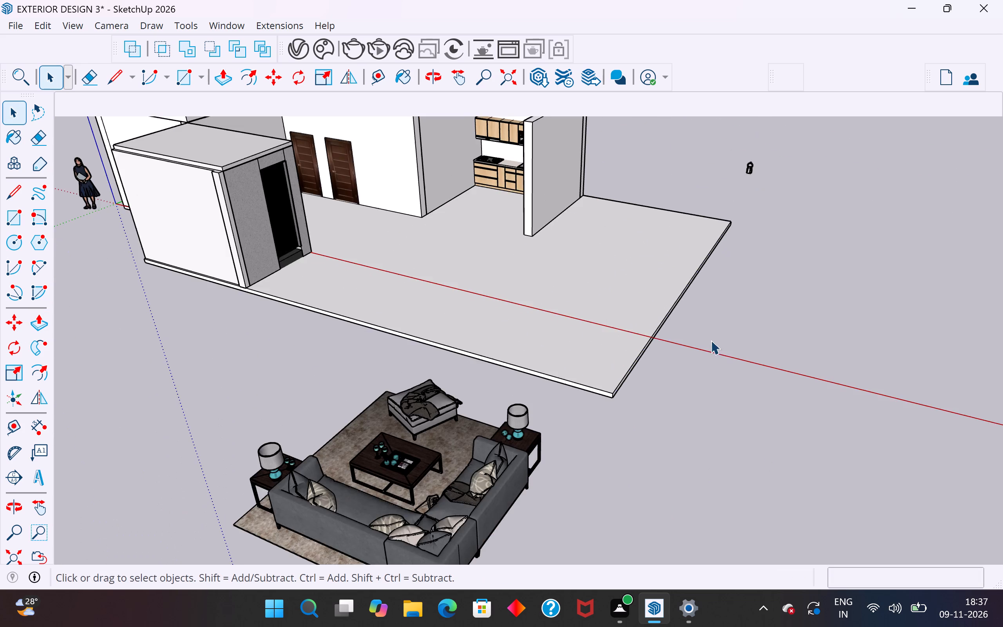
{"action": "middle_click_drag", "start_coordinate": [715, 348], "coordinate": [702, 357]}
{"action": "scroll", "coordinate": [543, 384], "scroll_direction": "down", "scroll_amount": 4}
{"action": "middle_click_drag", "start_coordinate": [547, 390], "coordinate": [513, 418]}
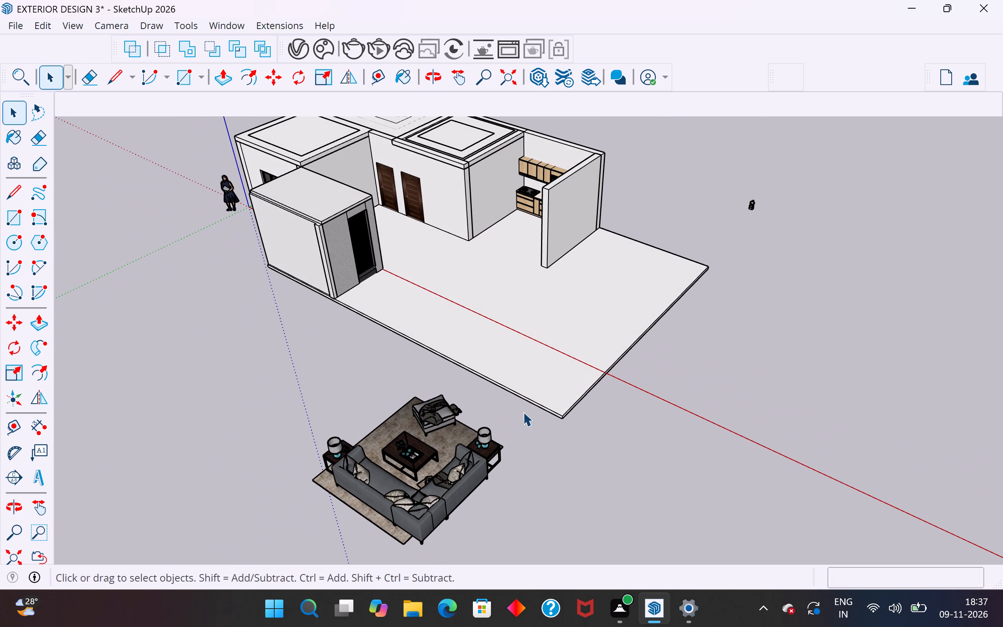
{"action": "middle_click_drag", "start_coordinate": [458, 448], "coordinate": [463, 454]}
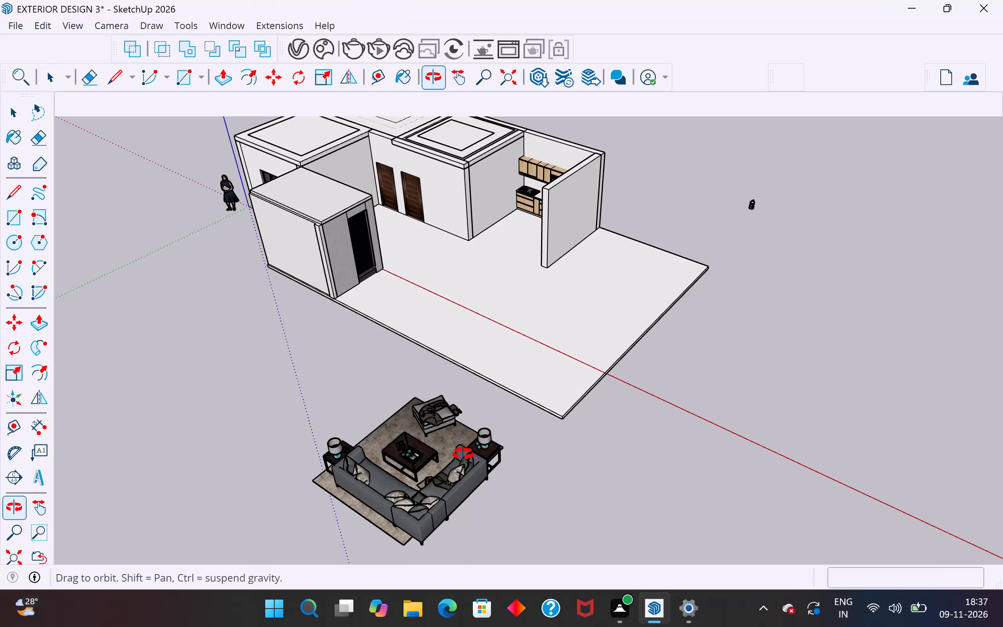
{"action": "middle_click_drag", "start_coordinate": [463, 454], "coordinate": [490, 462]}
{"action": "left_click", "coordinate": [459, 488]}
{"action": "middle_click_drag", "start_coordinate": [530, 450], "coordinate": [636, 423]}
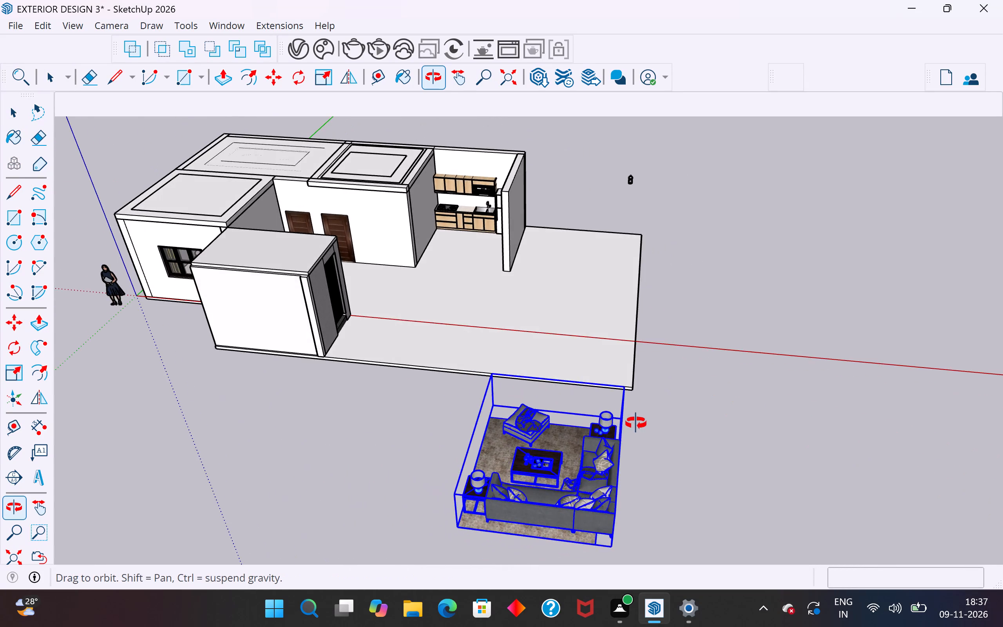
{"action": "middle_click_drag", "start_coordinate": [636, 423], "coordinate": [585, 426]}
{"action": "scroll", "coordinate": [529, 471], "scroll_direction": "up", "scroll_amount": 5}
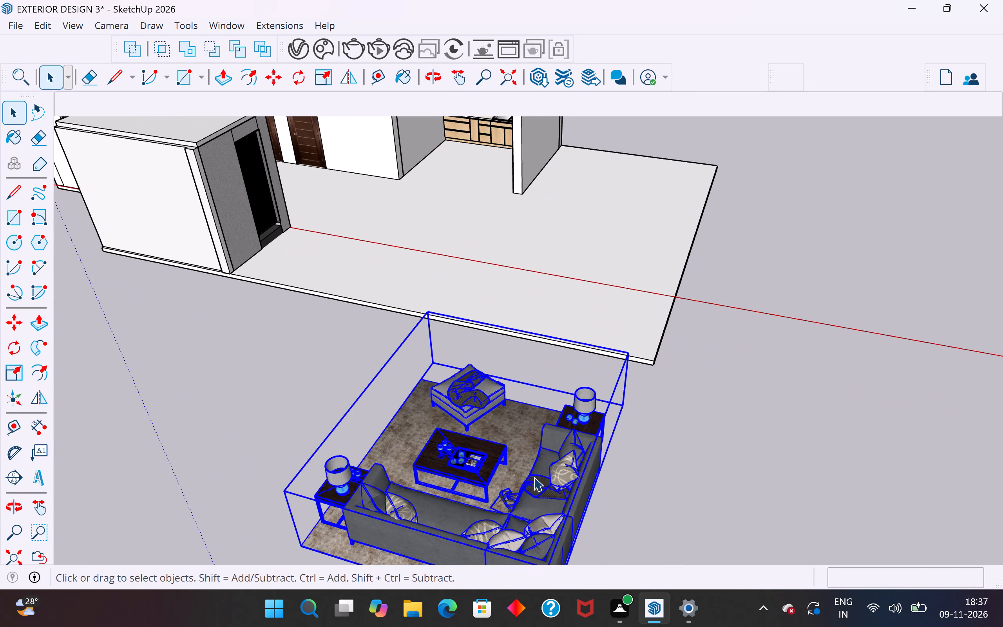
{"action": "middle_click_drag", "start_coordinate": [541, 486], "coordinate": [519, 411]}
{"action": "key", "text": "m"}
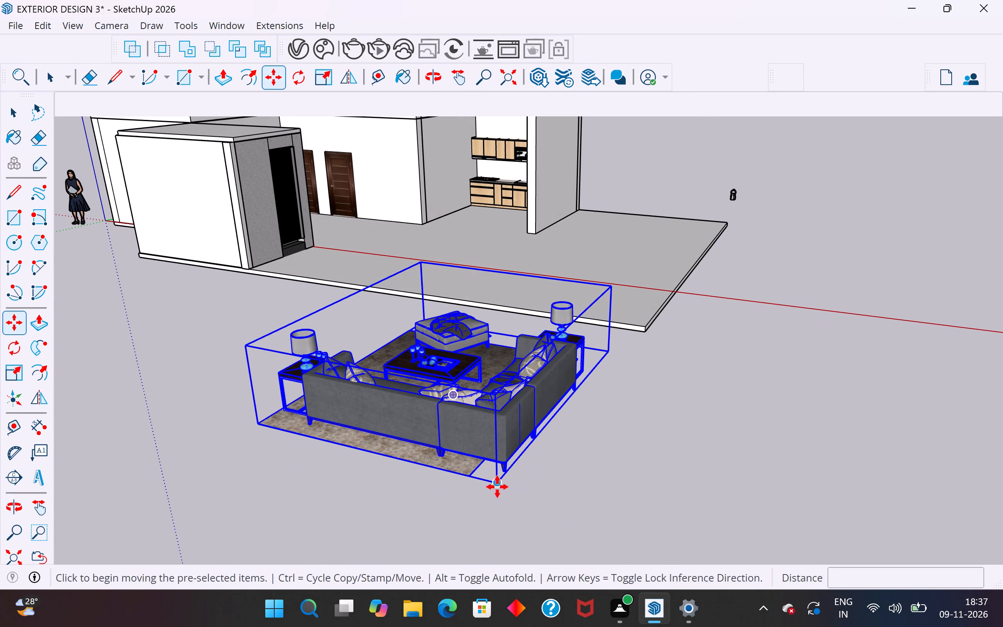
{"action": "left_click", "coordinate": [497, 486]}
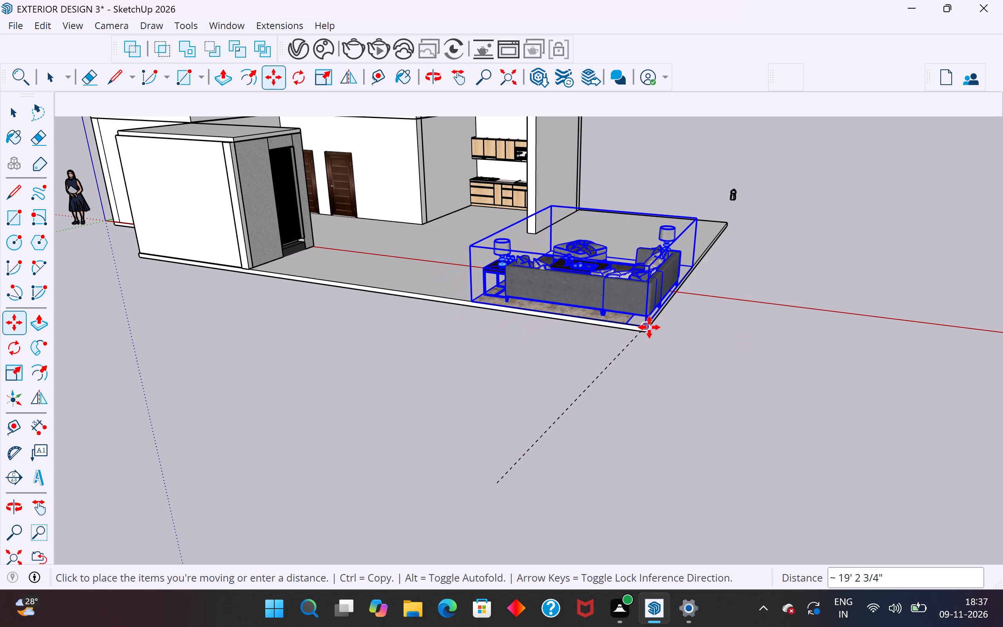
{"action": "left_click", "coordinate": [649, 327]}
{"action": "left_click", "coordinate": [21, 115]}
{"action": "left_click", "coordinate": [286, 452]}
Copy the two-door wall beside the kitchen together with its door nearer the kitchen, placing the copy's corner at the kitchen side wall's front end.
{"action": "middle_click_drag", "start_coordinate": [528, 431], "coordinate": [634, 507]}
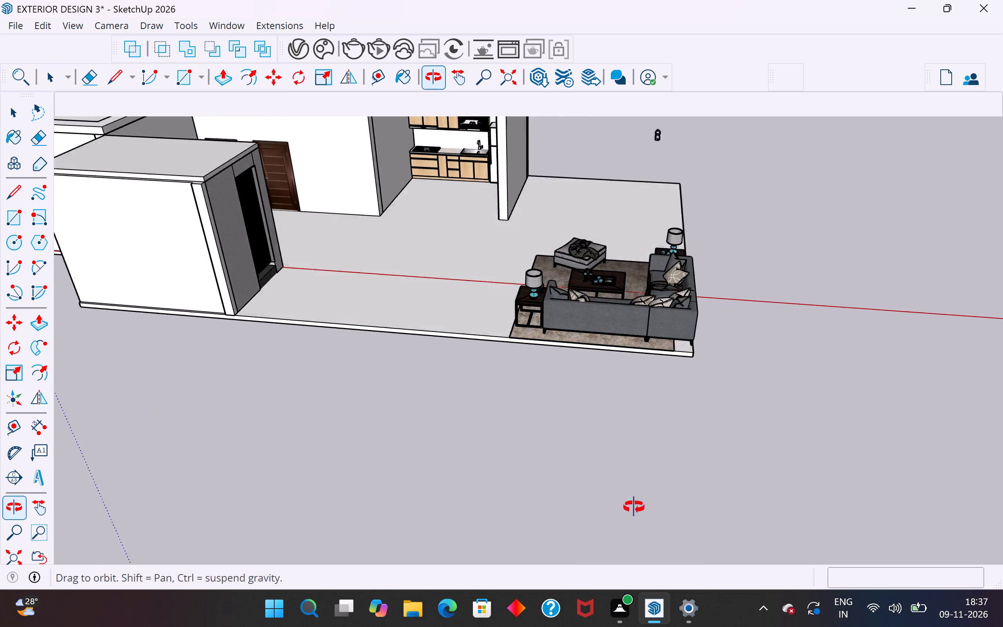
{"action": "middle_click_drag", "start_coordinate": [634, 507], "coordinate": [771, 493]}
{"action": "middle_click_drag", "start_coordinate": [543, 371], "coordinate": [472, 402]}
{"action": "scroll", "coordinate": [406, 479], "scroll_direction": "down", "scroll_amount": 6}
{"action": "middle_click_drag", "start_coordinate": [473, 286], "coordinate": [341, 301]}
{"action": "scroll", "coordinate": [471, 211], "scroll_direction": "up", "scroll_amount": 5}
{"action": "left_click", "coordinate": [389, 250]}
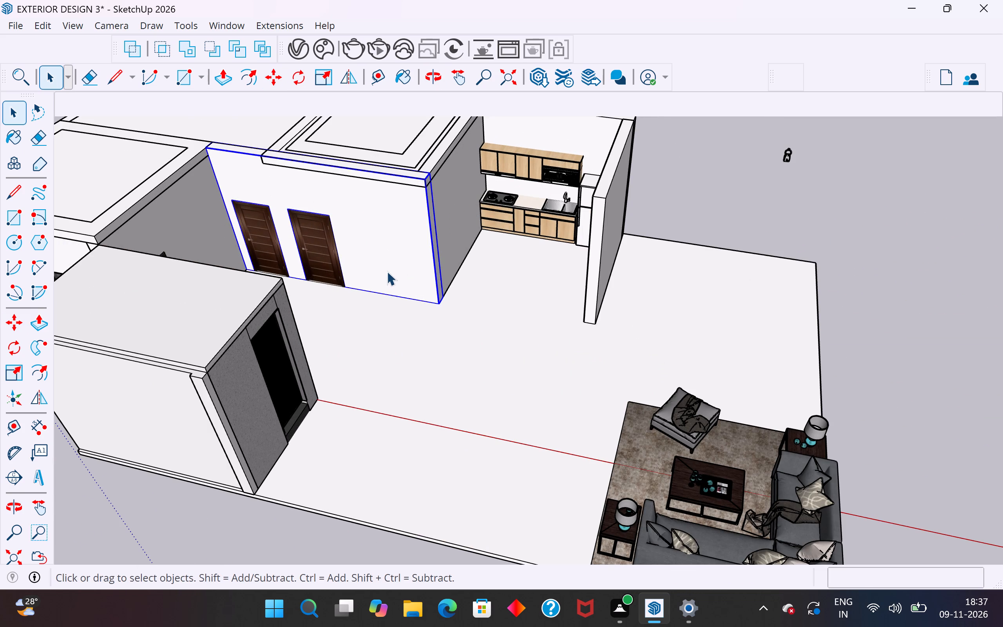
{"action": "left_click", "coordinate": [319, 258], "text": "ctrl"}
{"action": "left_click", "coordinate": [805, 173]}
{"action": "left_click", "coordinate": [396, 261]}
{"action": "left_click", "coordinate": [316, 260], "text": "ctrl"}
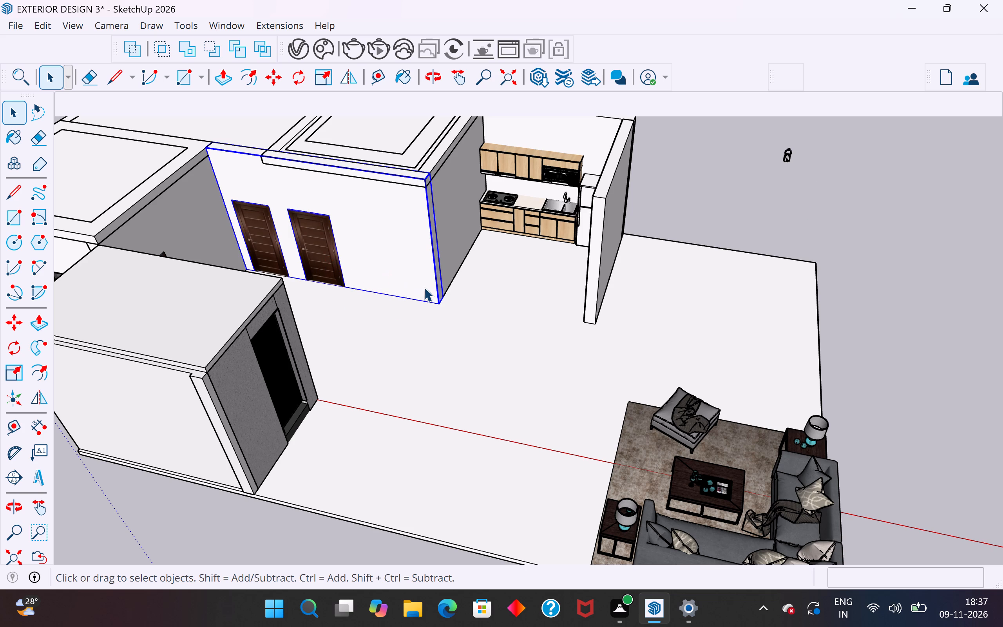
{"action": "key", "text": "m"}
{"action": "scroll", "coordinate": [451, 305], "scroll_direction": "up", "scroll_amount": 10}
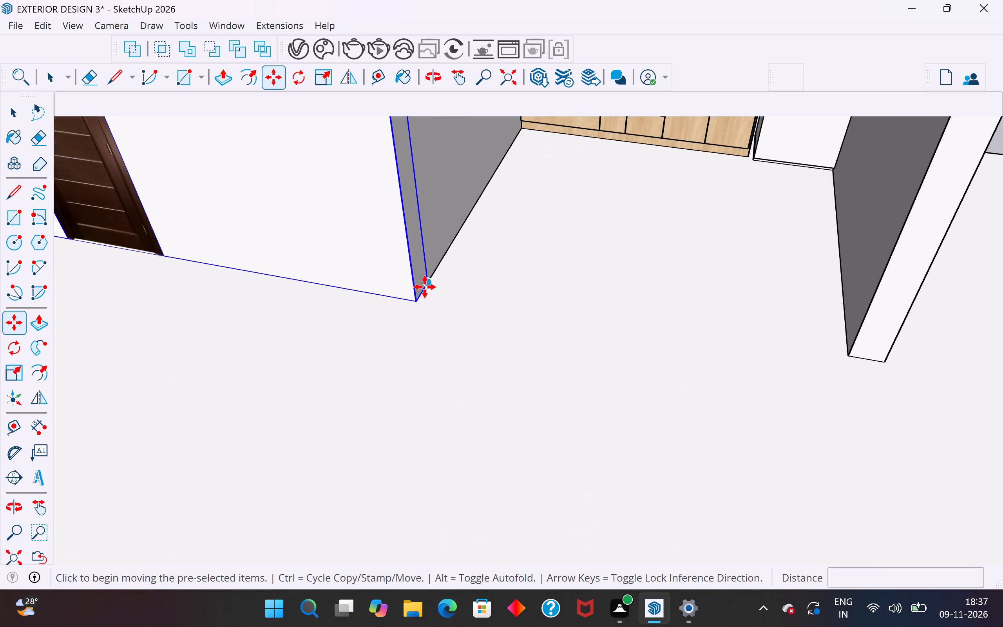
{"action": "left_click", "coordinate": [426, 286]}
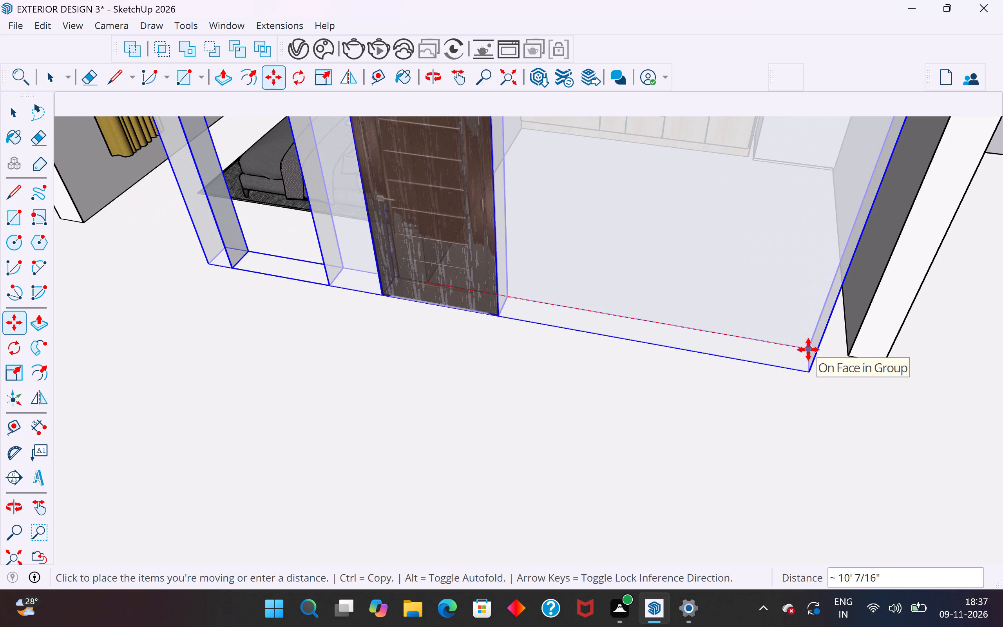
{"action": "middle_click_drag", "start_coordinate": [815, 344], "coordinate": [570, 279]}
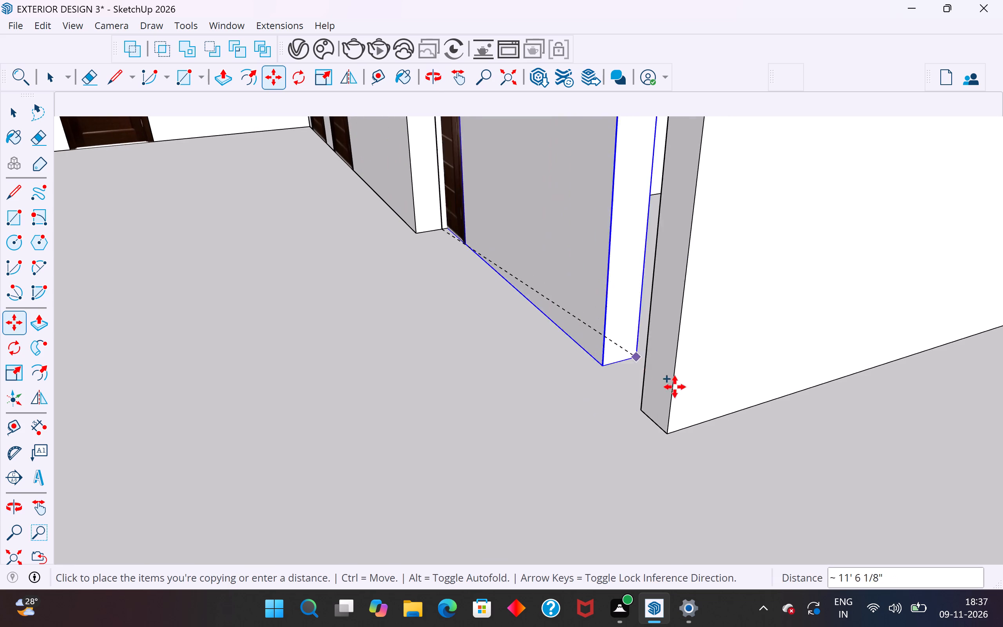
{"action": "left_click", "coordinate": [667, 439]}
{"action": "scroll", "coordinate": [628, 471], "scroll_direction": "down", "scroll_amount": 11}
{"action": "middle_click_drag", "start_coordinate": [637, 476], "coordinate": [743, 478]}
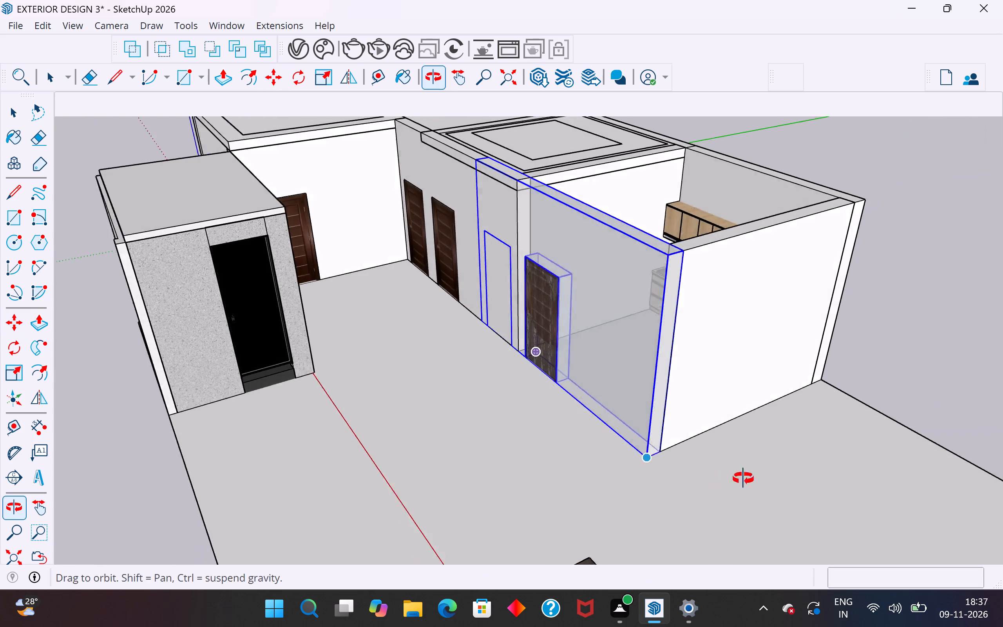
{"action": "middle_click_drag", "start_coordinate": [743, 478], "coordinate": [863, 476]}
{"action": "left_click", "coordinate": [11, 108]}
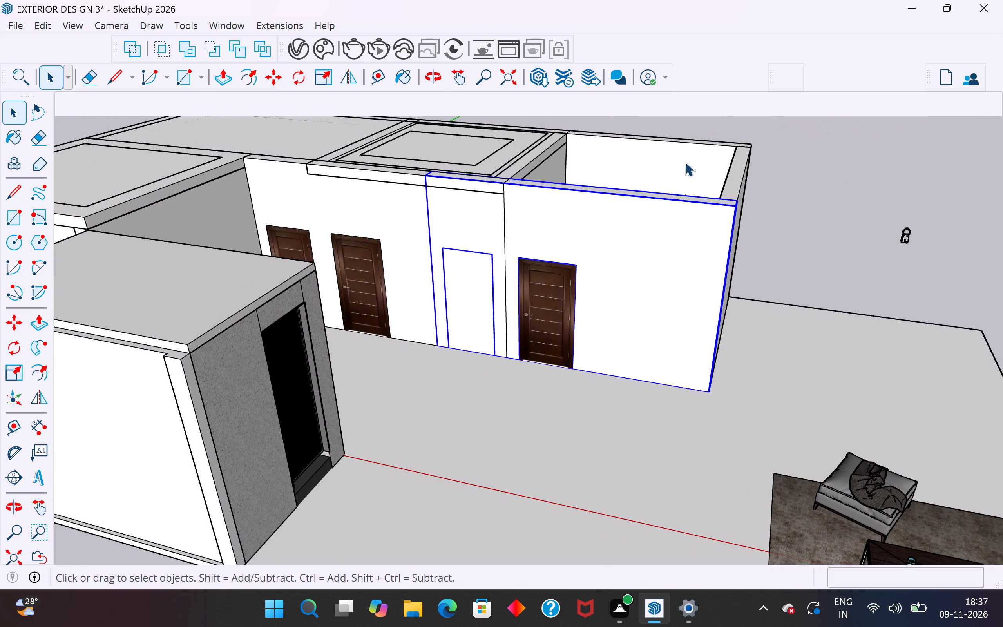
{"action": "left_click", "coordinate": [767, 116]}
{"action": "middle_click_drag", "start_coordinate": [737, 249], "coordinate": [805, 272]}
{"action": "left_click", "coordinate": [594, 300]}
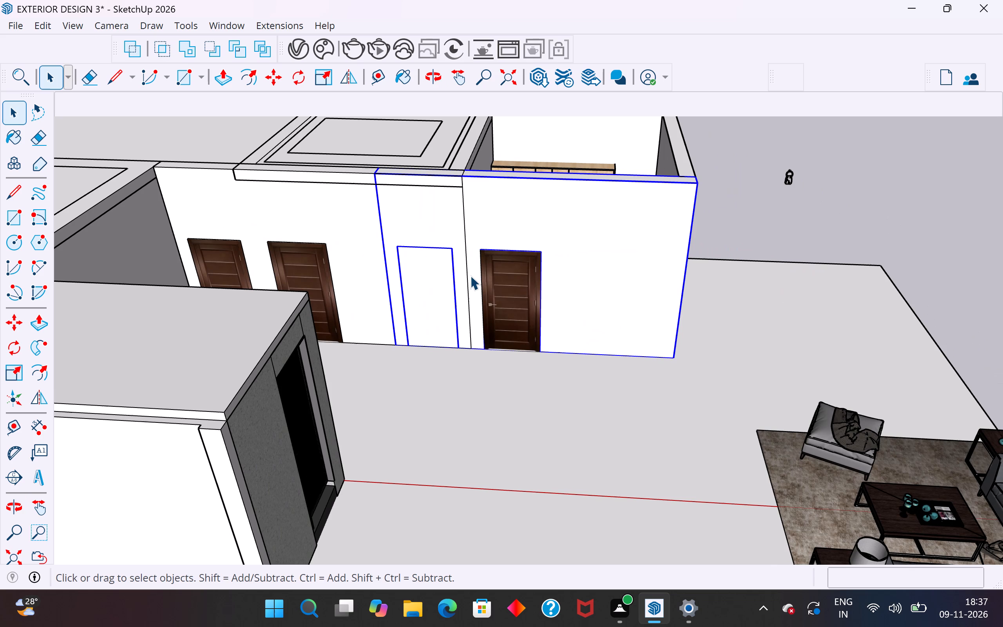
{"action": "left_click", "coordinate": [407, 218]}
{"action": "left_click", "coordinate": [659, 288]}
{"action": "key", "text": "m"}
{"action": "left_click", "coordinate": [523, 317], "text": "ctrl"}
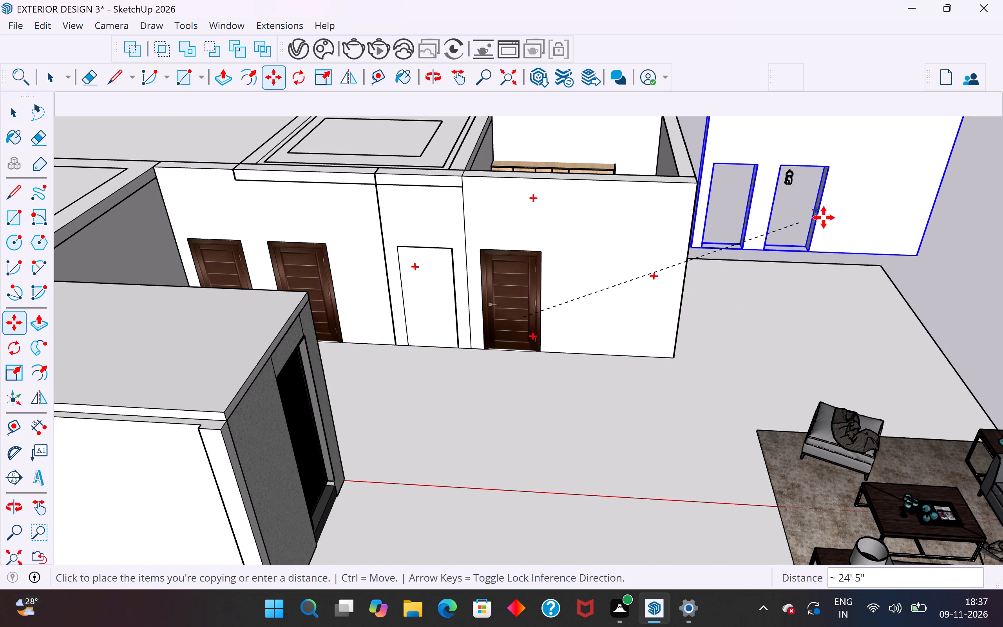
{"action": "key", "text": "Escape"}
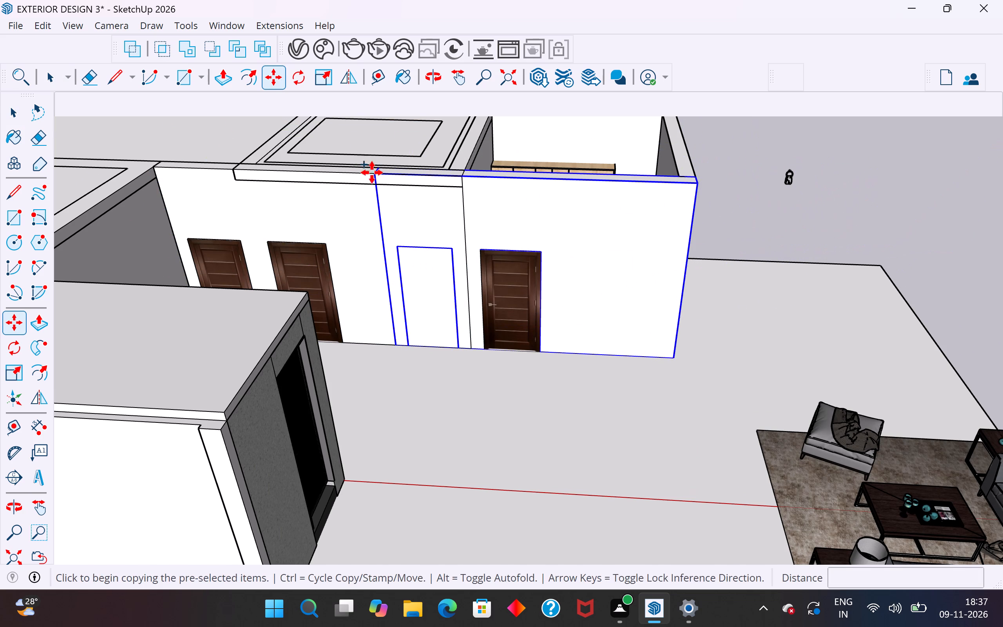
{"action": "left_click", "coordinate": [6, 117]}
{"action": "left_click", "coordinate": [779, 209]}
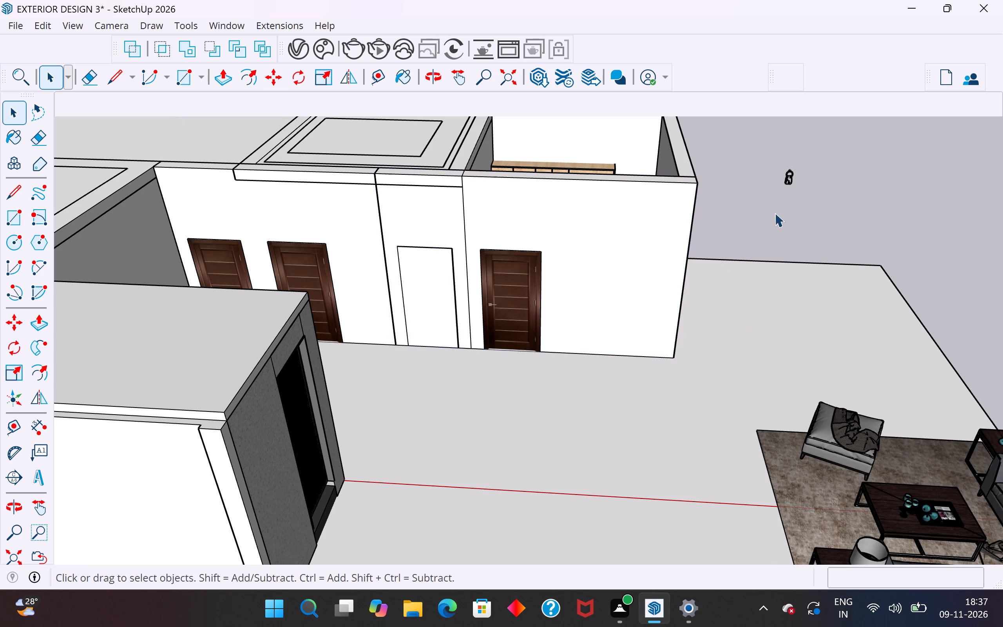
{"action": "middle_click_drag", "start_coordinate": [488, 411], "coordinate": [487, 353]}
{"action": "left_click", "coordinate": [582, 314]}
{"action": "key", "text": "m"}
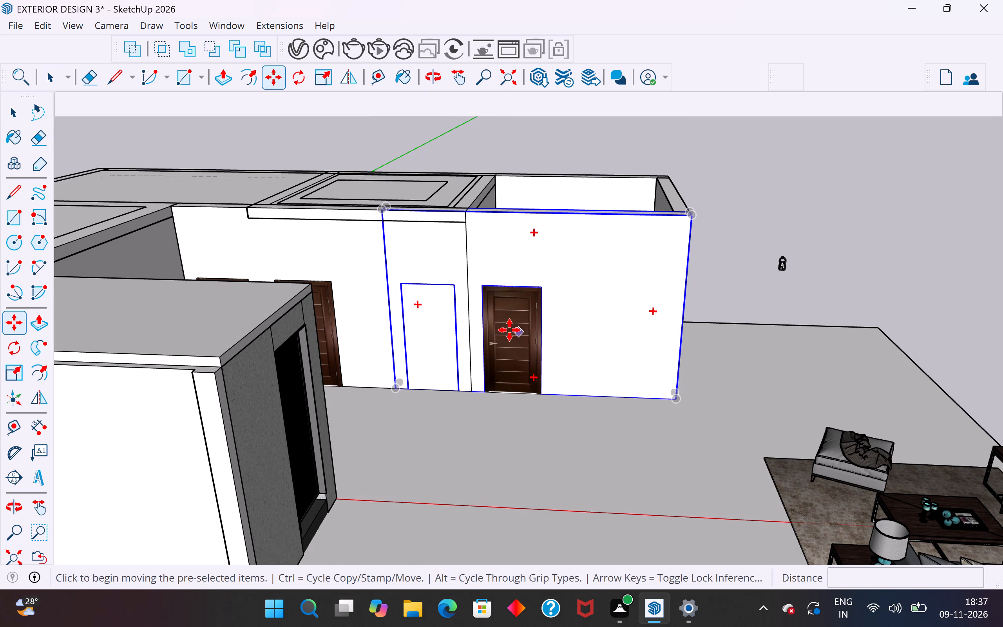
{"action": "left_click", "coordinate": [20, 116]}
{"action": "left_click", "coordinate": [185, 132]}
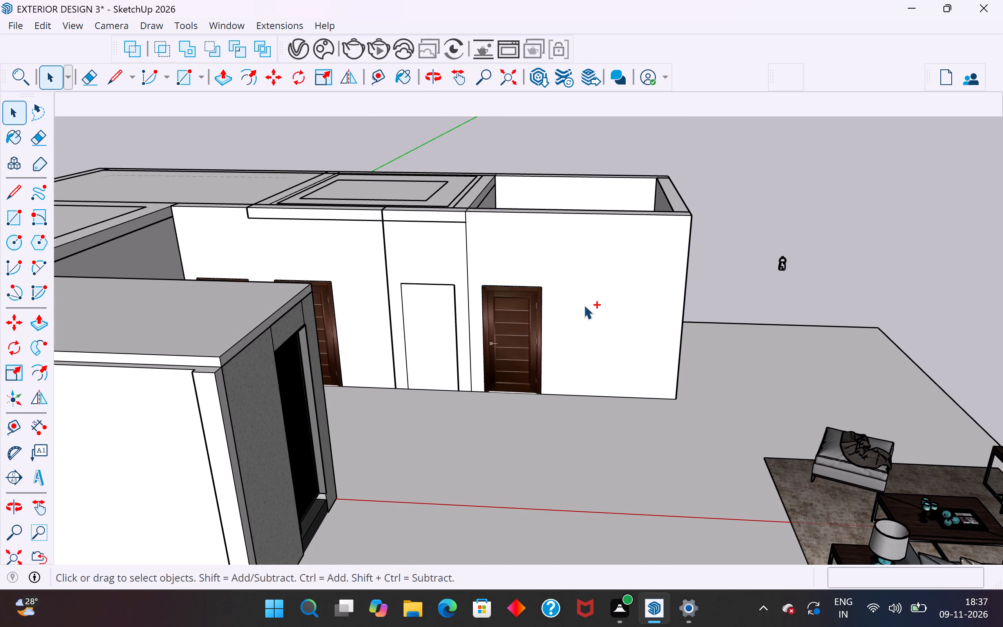
Select the copied wall and its door and move them about 38' 10 13/16" away from the kitchen front, beyond the floor slab.
{"action": "left_click", "coordinate": [601, 305], "text": "ctrl"}
{"action": "left_click", "coordinate": [527, 331], "text": "ctrl"}
{"action": "key", "text": "m"}
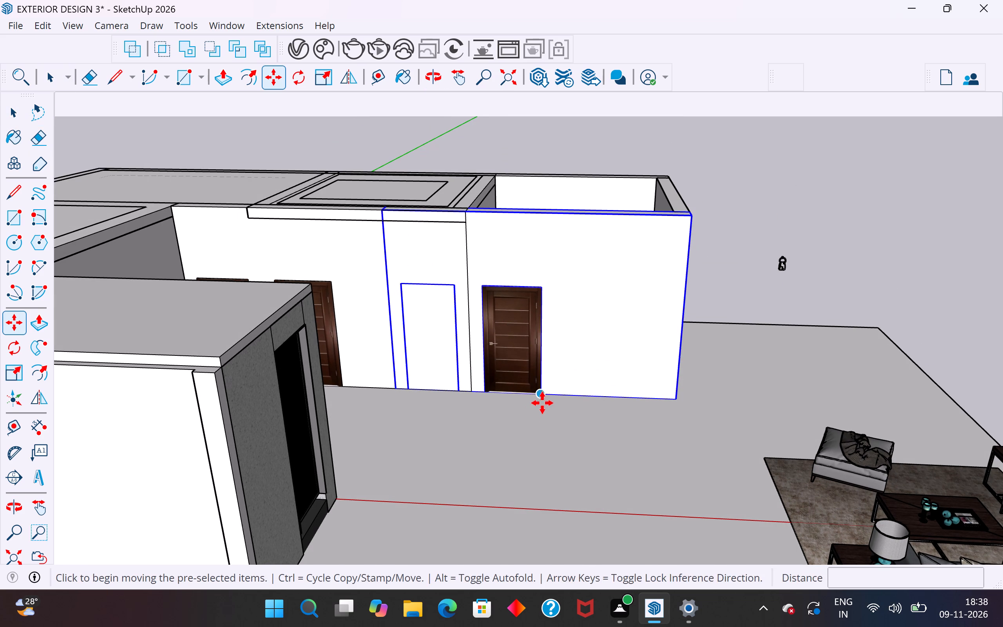
{"action": "left_click", "coordinate": [543, 401]}
{"action": "left_click", "coordinate": [872, 274]}
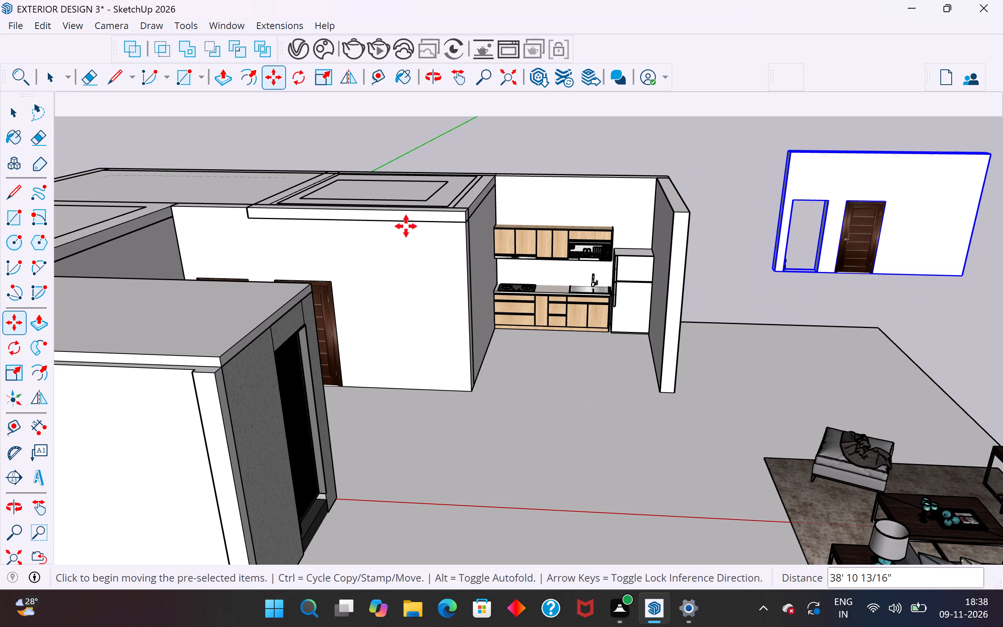
Inside the copied wall group, draw a vertical line about 4' 13/16" from the empty door opening's inner top corner to the wall's top edge.
{"action": "left_click", "coordinate": [22, 106]}
{"action": "left_click", "coordinate": [349, 122]}
{"action": "scroll", "coordinate": [405, 342], "scroll_direction": "down", "scroll_amount": 3}
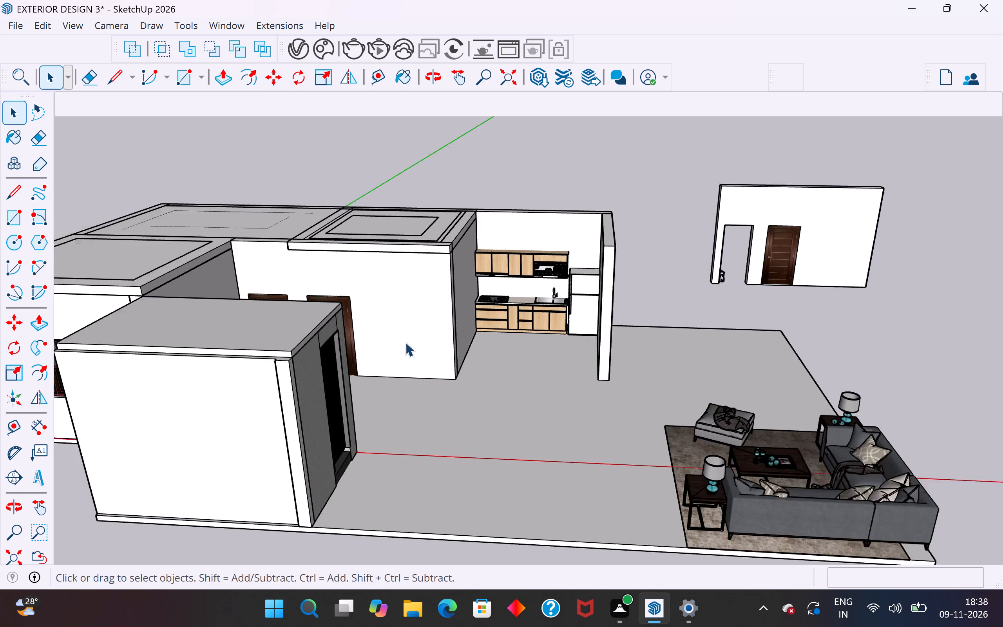
{"action": "scroll", "coordinate": [405, 342], "scroll_direction": "down", "scroll_amount": 2}
{"action": "middle_click_drag", "start_coordinate": [786, 283], "coordinate": [729, 285]}
{"action": "scroll", "coordinate": [788, 303], "scroll_direction": "up", "scroll_amount": 8}
{"action": "scroll", "coordinate": [753, 312], "scroll_direction": "down", "scroll_amount": 1}
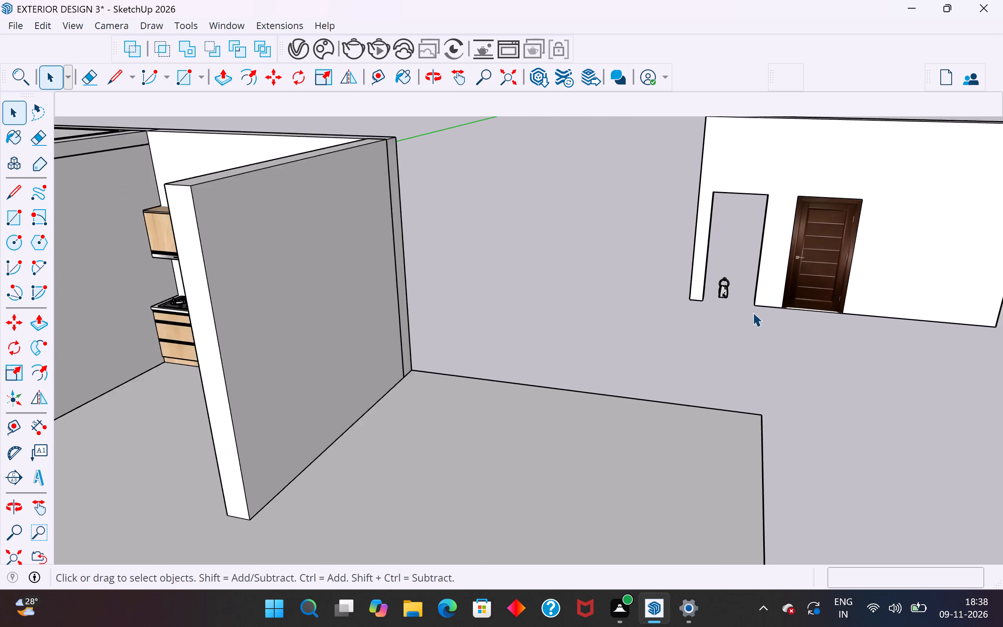
{"action": "scroll", "coordinate": [753, 312], "scroll_direction": "down", "scroll_amount": 3}
{"action": "triple_click", "coordinate": [890, 216]}
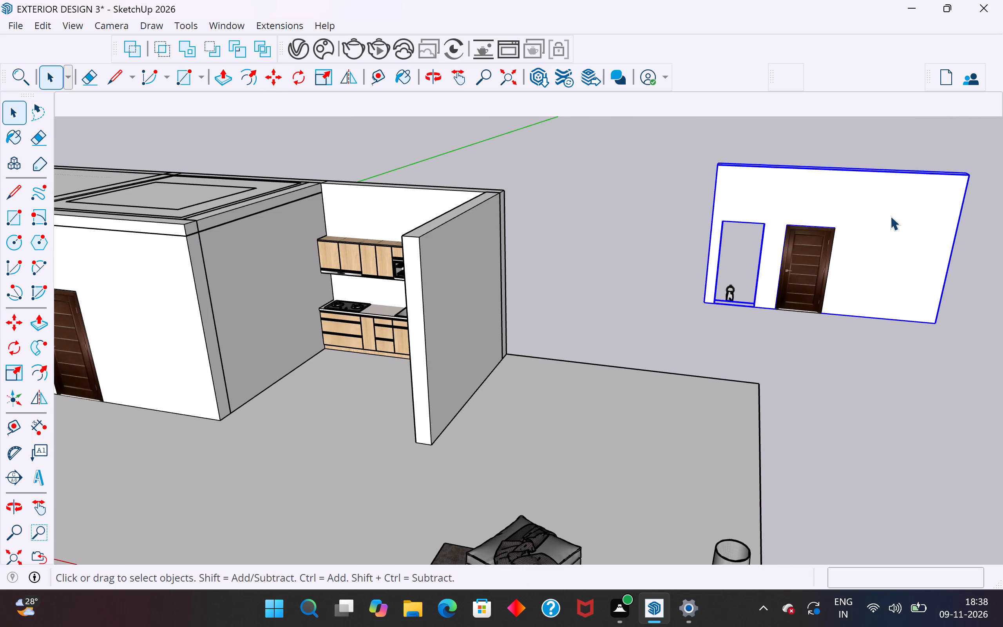
{"action": "left_click", "coordinate": [890, 216]}
{"action": "left_click", "coordinate": [16, 199]}
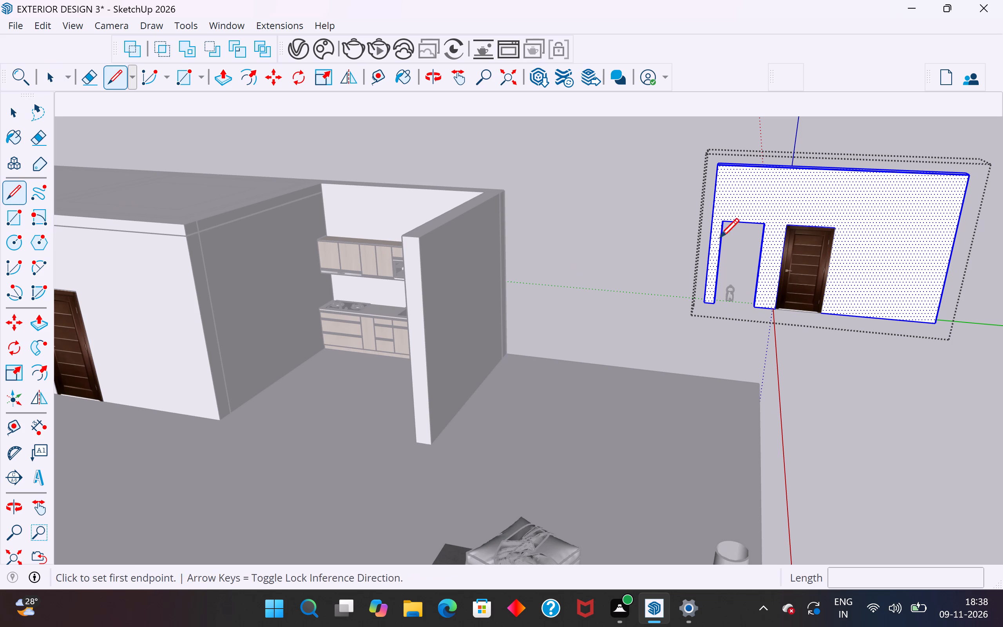
{"action": "left_click", "coordinate": [766, 228]}
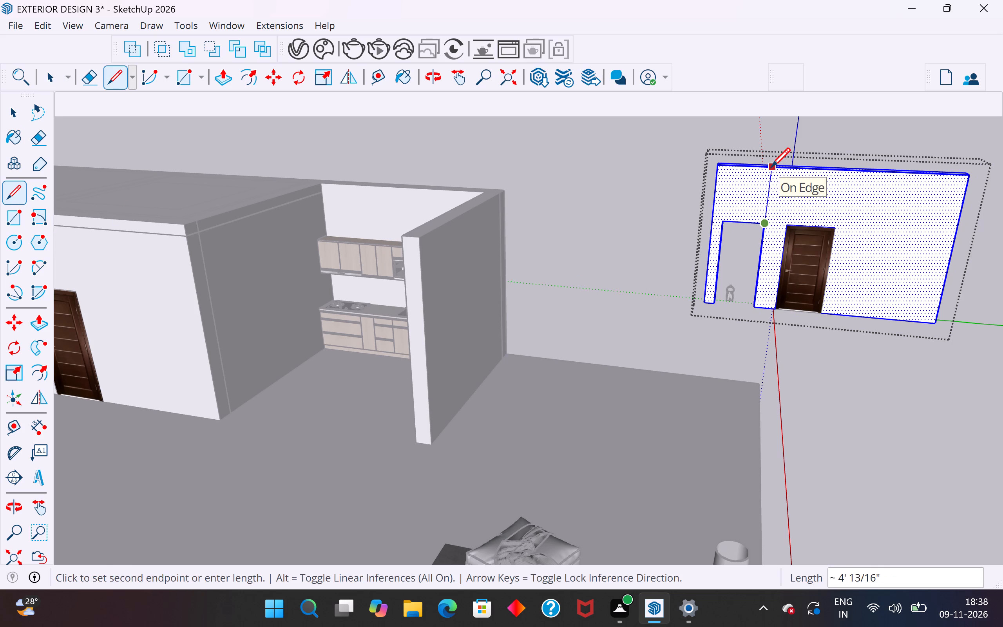
{"action": "left_click", "coordinate": [771, 169]}
{"action": "left_click", "coordinate": [20, 115]}
{"action": "left_click", "coordinate": [549, 147]}
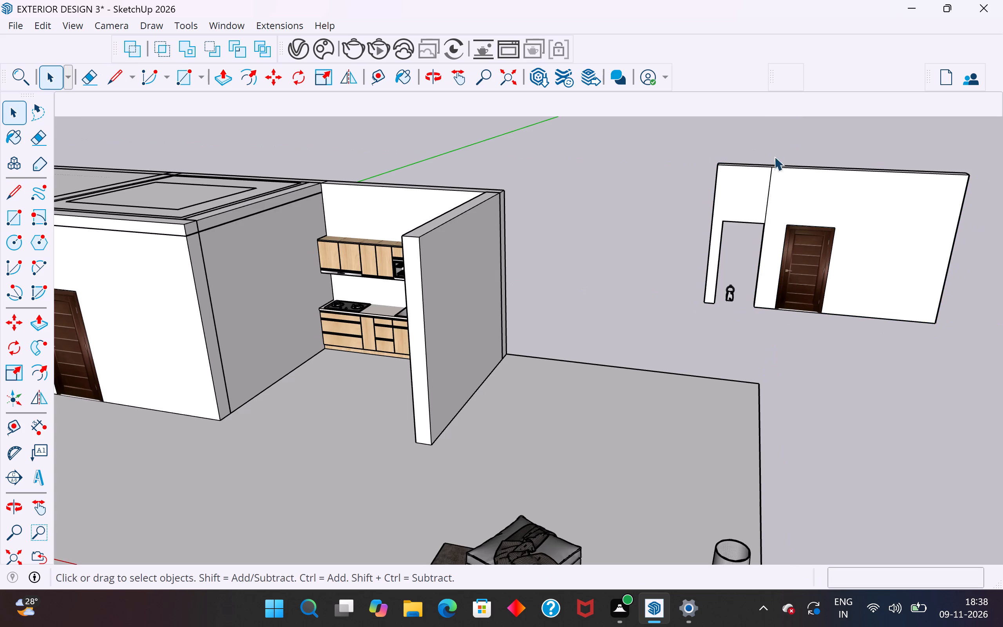
Explode the copied wall group into loose geometry.
{"action": "left_click_drag", "start_coordinate": [755, 141], "coordinate": [710, 275]}
{"action": "left_click", "coordinate": [703, 263]}
{"action": "left_click", "coordinate": [767, 198]}
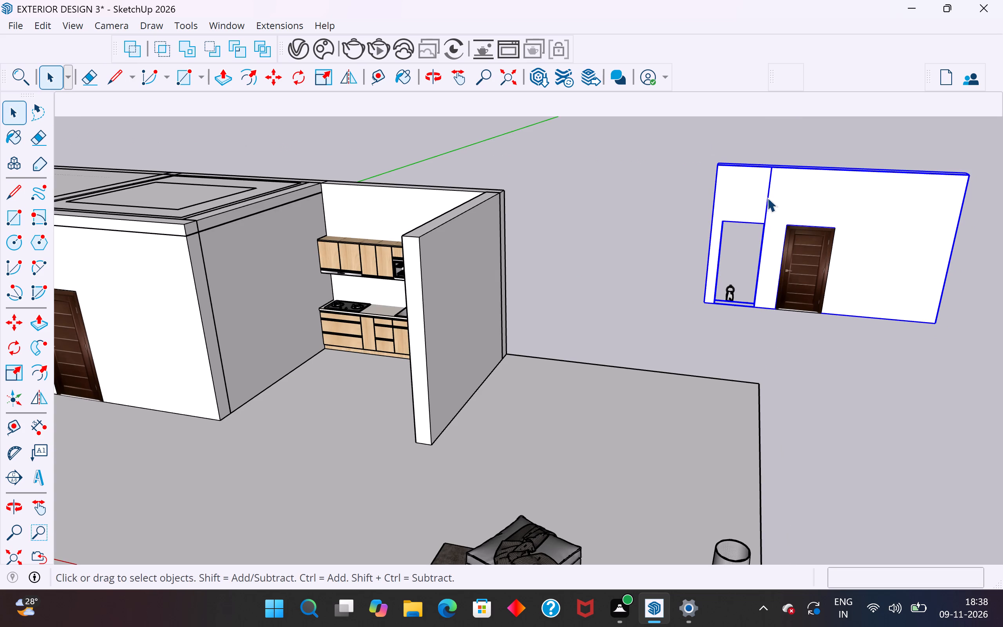
{"action": "right_click", "coordinate": [805, 190]}
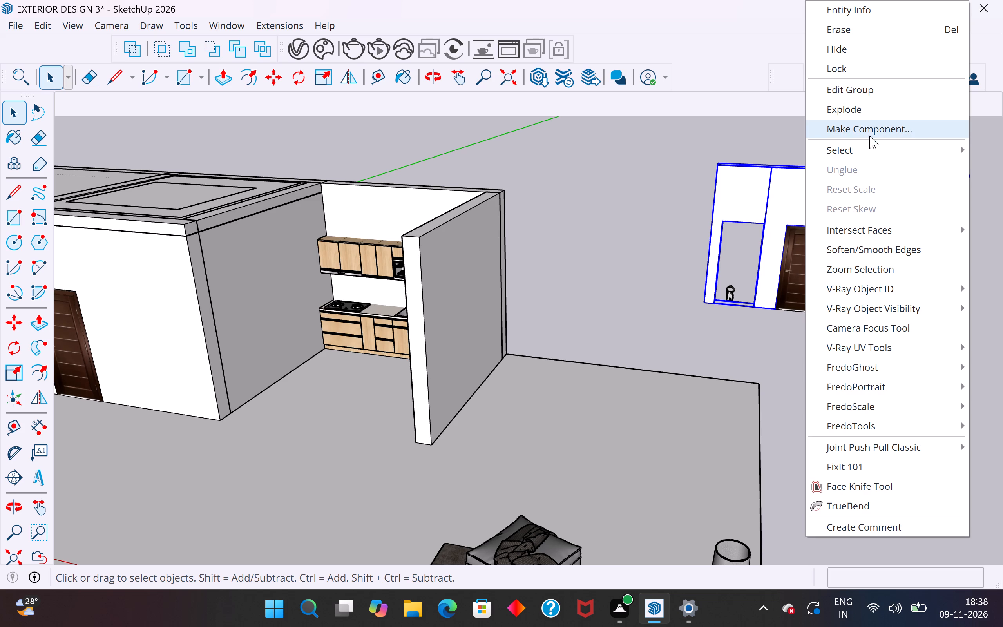
{"action": "left_click", "coordinate": [871, 115]}
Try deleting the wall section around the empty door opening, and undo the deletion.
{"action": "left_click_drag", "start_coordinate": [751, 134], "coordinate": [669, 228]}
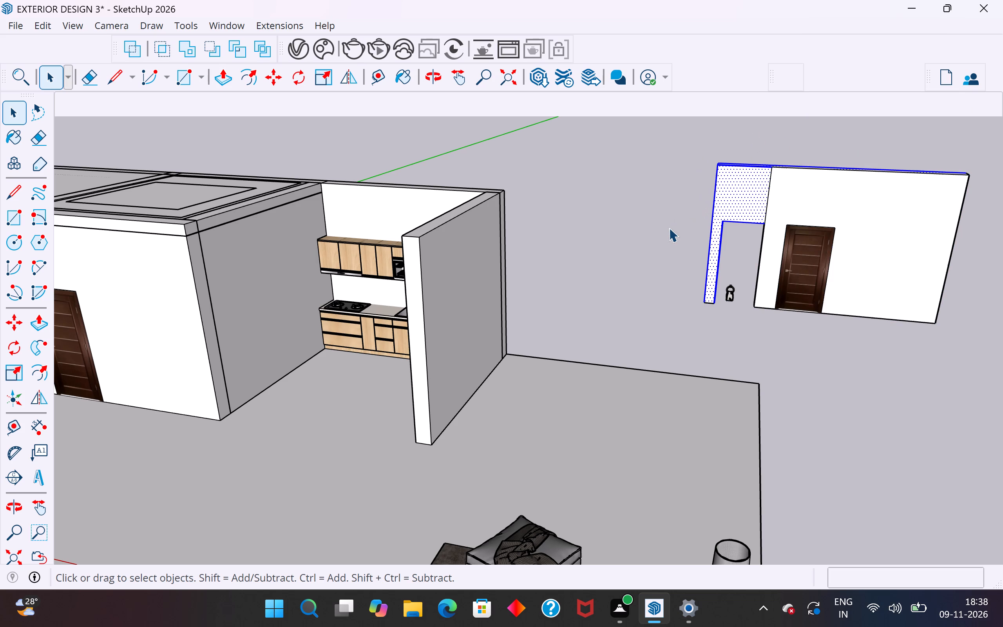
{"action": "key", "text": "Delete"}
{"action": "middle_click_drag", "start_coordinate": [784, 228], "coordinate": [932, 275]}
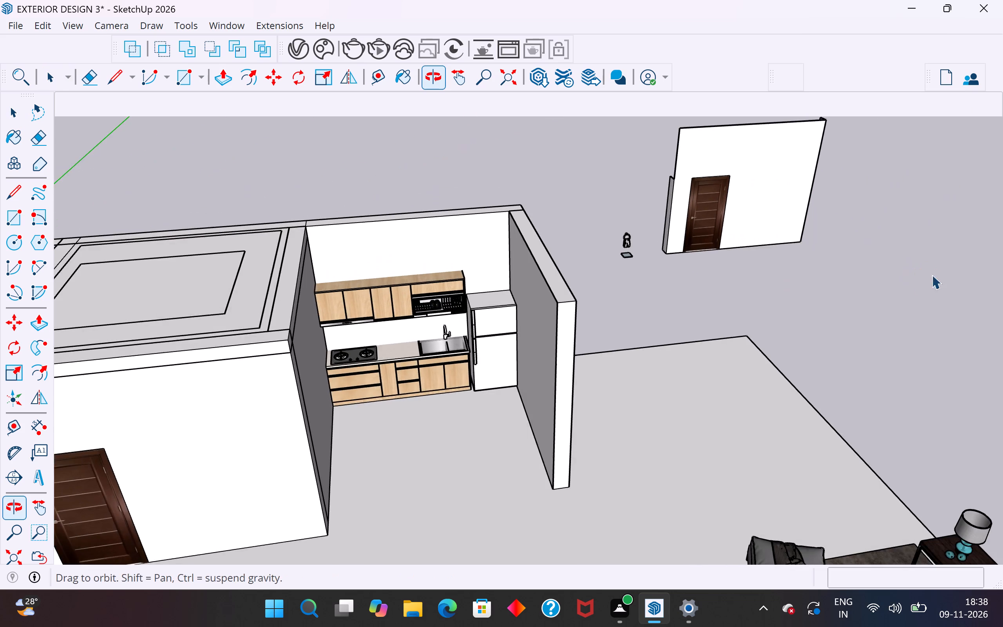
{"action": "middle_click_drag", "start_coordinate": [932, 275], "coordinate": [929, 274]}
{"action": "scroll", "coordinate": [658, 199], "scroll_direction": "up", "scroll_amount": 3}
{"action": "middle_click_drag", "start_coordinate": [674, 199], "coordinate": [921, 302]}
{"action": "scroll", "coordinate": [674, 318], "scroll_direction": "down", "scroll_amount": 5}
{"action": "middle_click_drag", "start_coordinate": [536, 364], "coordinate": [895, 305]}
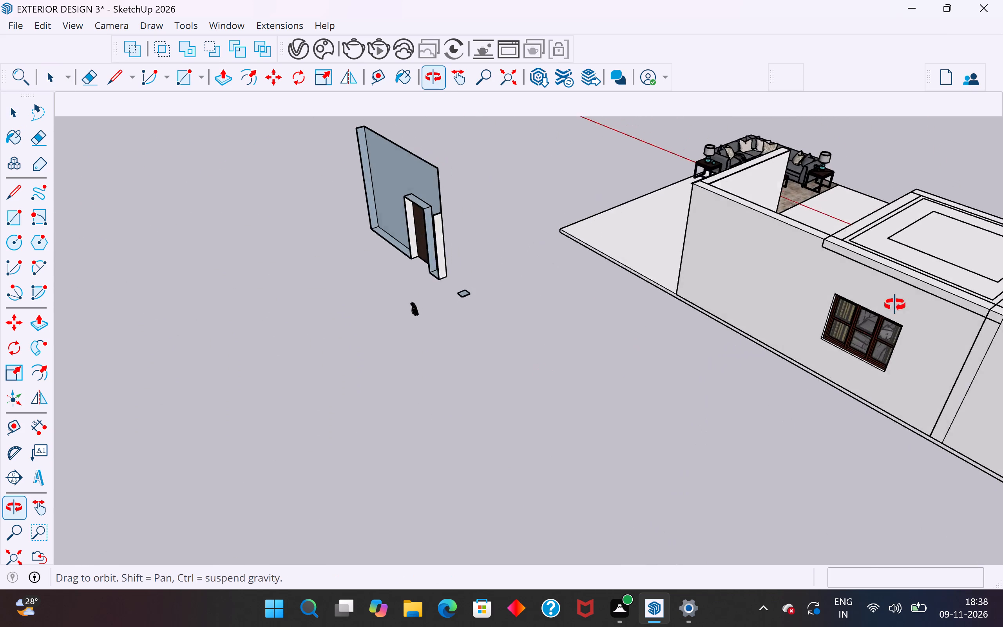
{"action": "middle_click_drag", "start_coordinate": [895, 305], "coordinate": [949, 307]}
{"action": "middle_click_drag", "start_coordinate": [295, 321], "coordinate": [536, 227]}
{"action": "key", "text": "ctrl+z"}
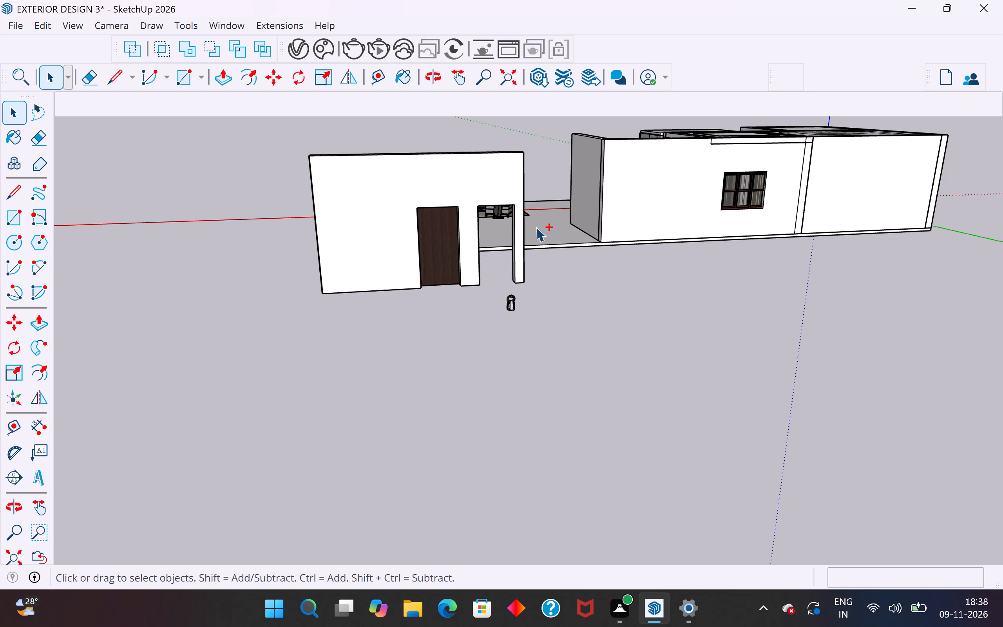
Draw the matching vertical line on the wall's back face, from the empty opening's top corner to the top edge.
{"action": "triple_click", "coordinate": [464, 227]}
{"action": "left_click", "coordinate": [464, 227]}
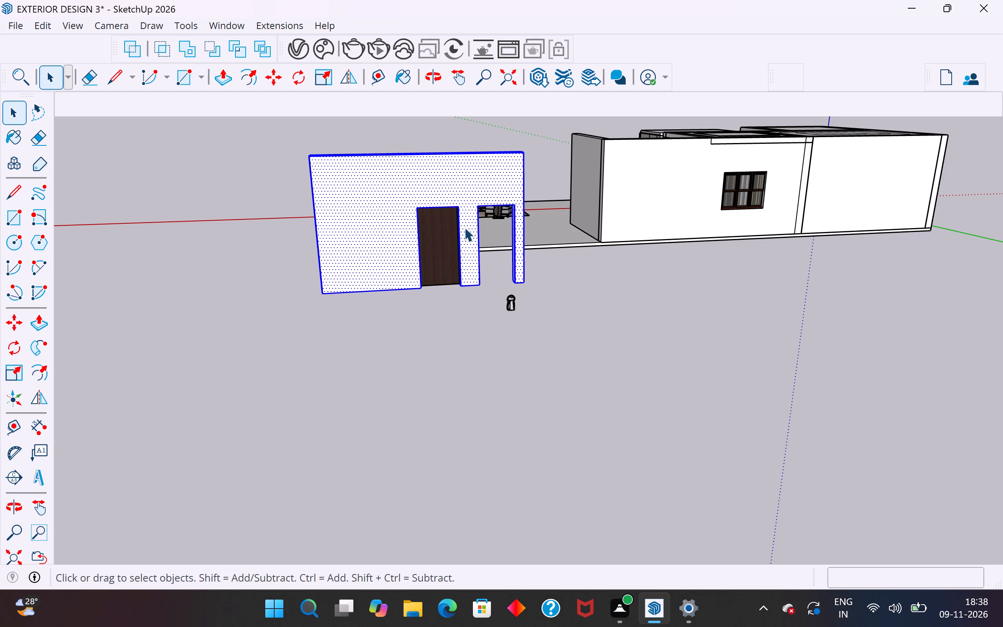
{"action": "left_click", "coordinate": [13, 193]}
{"action": "left_click", "coordinate": [479, 209]}
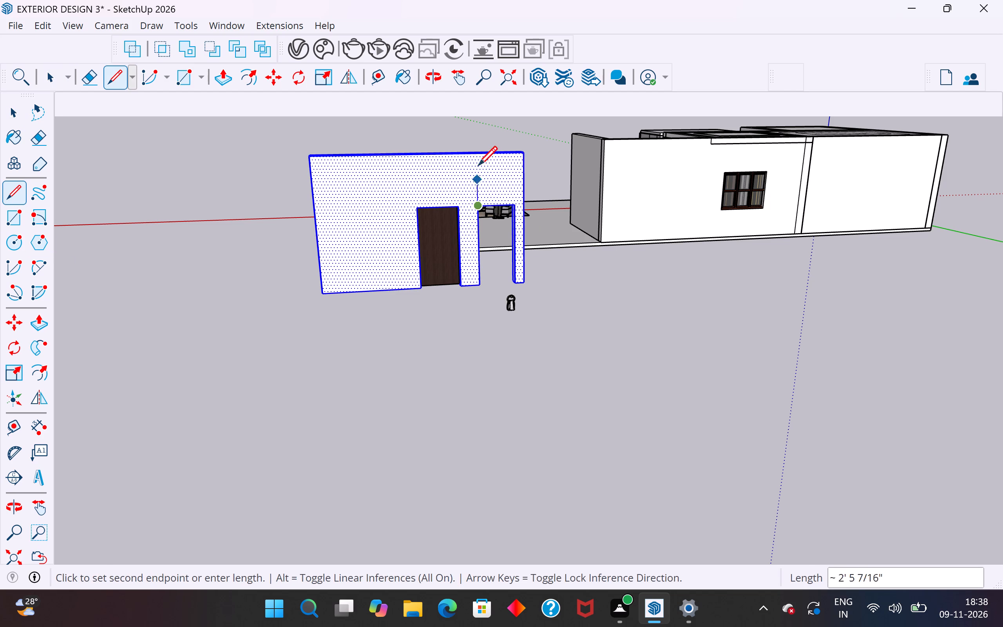
{"action": "left_click", "coordinate": [479, 154]}
Draw a 10" line across the wall's top face to join the front and back dividing lines, and clear the selection.
{"action": "middle_click_drag", "start_coordinate": [595, 245], "coordinate": [52, 336]}
{"action": "scroll", "coordinate": [335, 554], "scroll_direction": "down", "scroll_amount": 6}
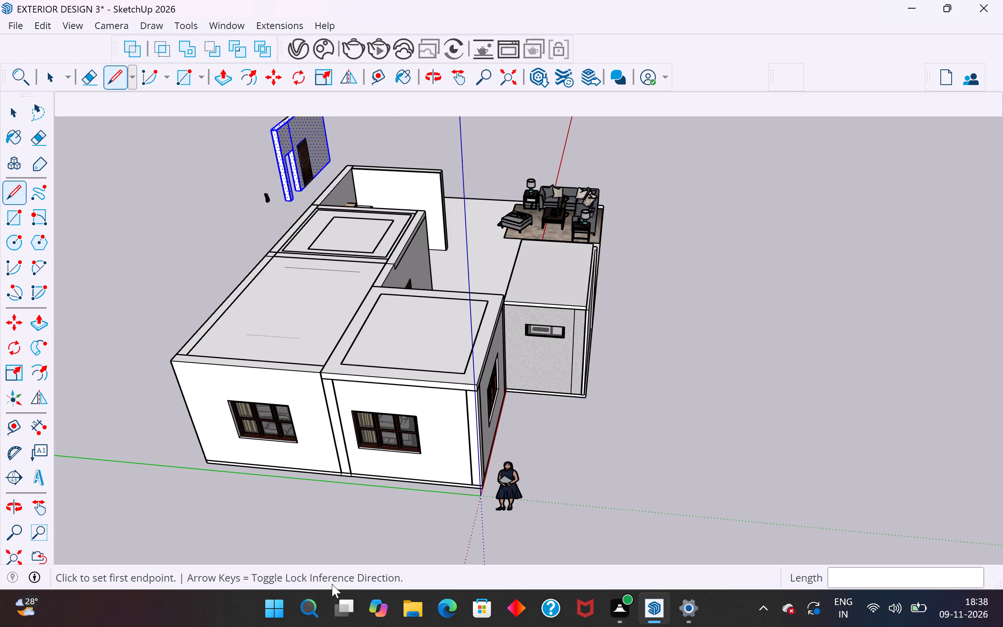
{"action": "scroll", "coordinate": [312, 150], "scroll_direction": "up", "scroll_amount": 12}
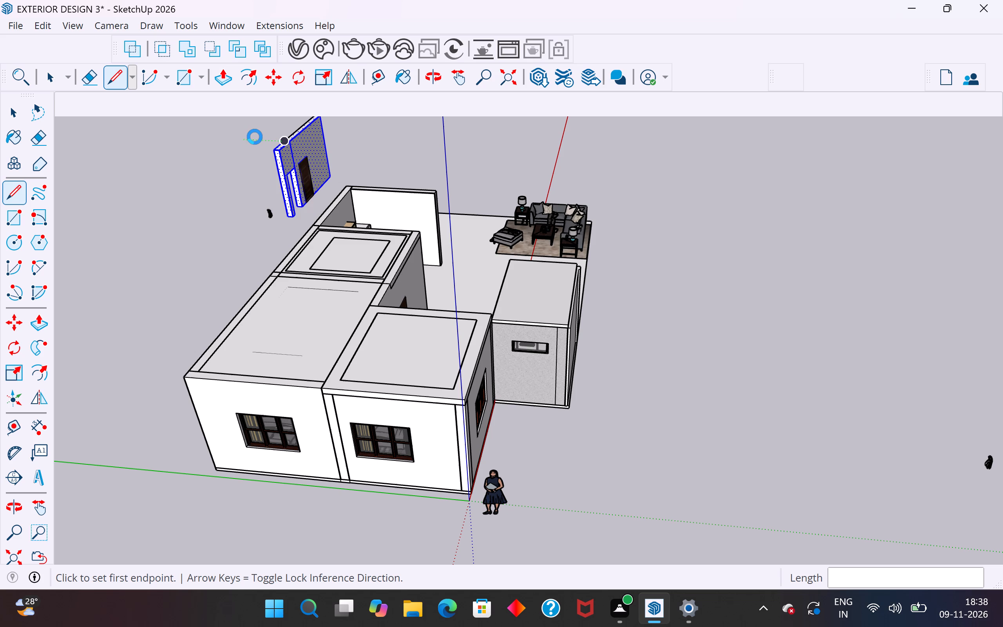
{"action": "scroll", "coordinate": [255, 137], "scroll_direction": "up", "scroll_amount": 4}
{"action": "scroll", "coordinate": [395, 279], "scroll_direction": "up", "scroll_amount": 1}
{"action": "scroll", "coordinate": [281, 214], "scroll_direction": "up", "scroll_amount": 3}
{"action": "scroll", "coordinate": [260, 164], "scroll_direction": "up", "scroll_amount": 3}
{"action": "middle_click_drag", "start_coordinate": [261, 186], "coordinate": [454, 188]}
{"action": "scroll", "coordinate": [554, 299], "scroll_direction": "down", "scroll_amount": 5}
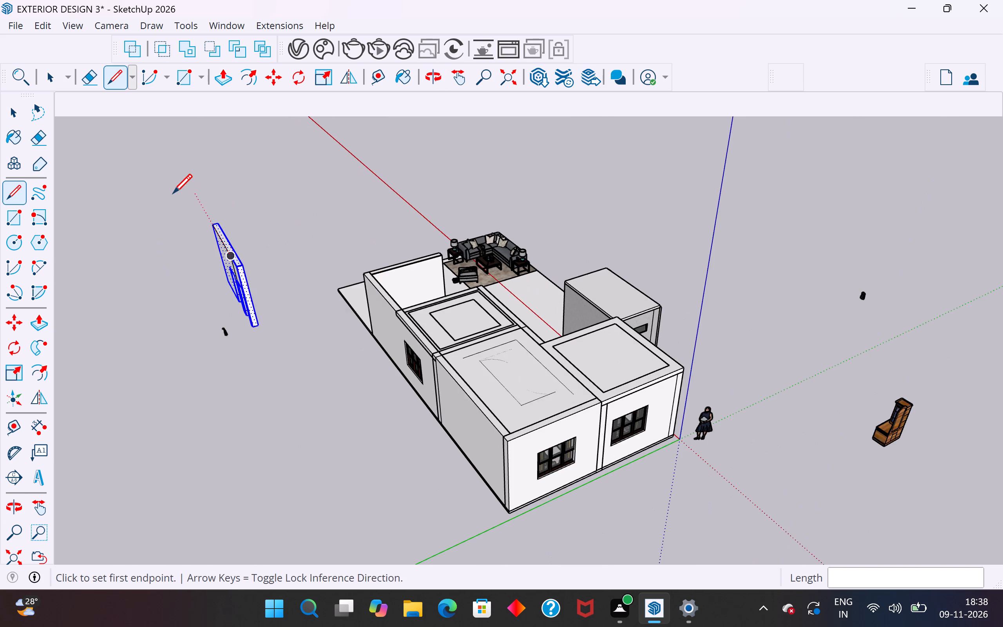
{"action": "scroll", "coordinate": [173, 195], "scroll_direction": "up", "scroll_amount": 5}
{"action": "scroll", "coordinate": [278, 306], "scroll_direction": "up", "scroll_amount": 10}
{"action": "left_click", "coordinate": [239, 270]}
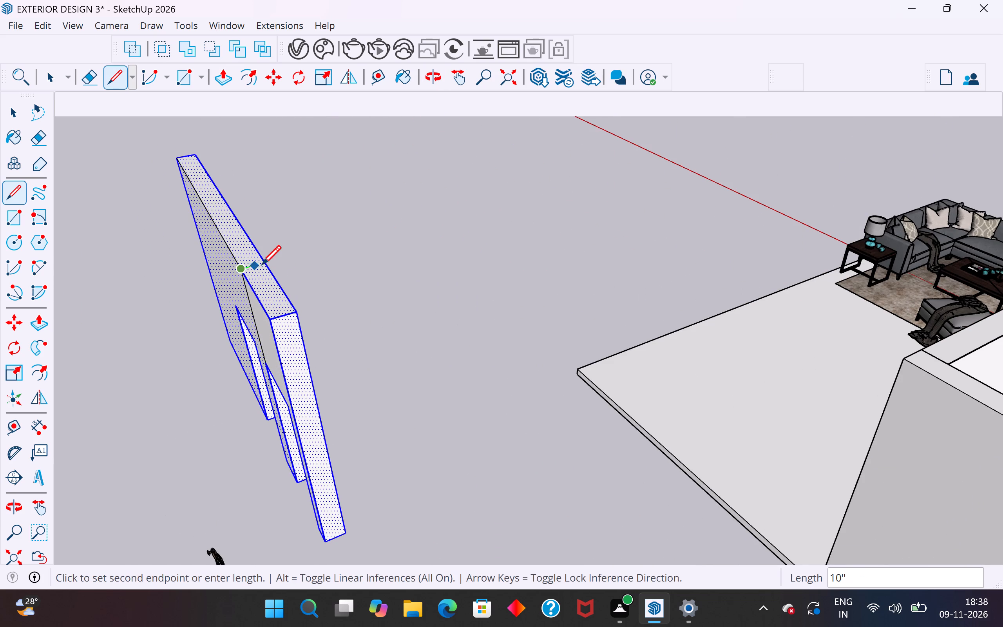
{"action": "left_click", "coordinate": [268, 260]}
{"action": "left_click", "coordinate": [16, 113]}
{"action": "left_click", "coordinate": [141, 244]}
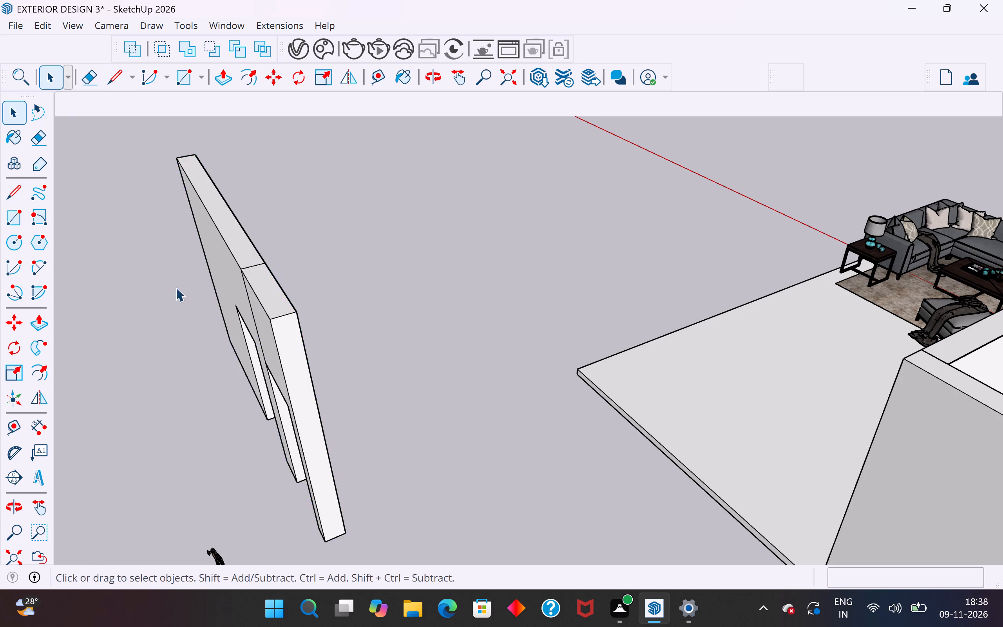
Delete the wall's end section around the empty door opening.
{"action": "middle_click_drag", "start_coordinate": [201, 289], "coordinate": [337, 246]}
{"action": "scroll", "coordinate": [430, 240], "scroll_direction": "down", "scroll_amount": 5}
{"action": "middle_click_drag", "start_coordinate": [434, 241], "coordinate": [506, 190]}
{"action": "left_click_drag", "start_coordinate": [491, 214], "coordinate": [438, 331]}
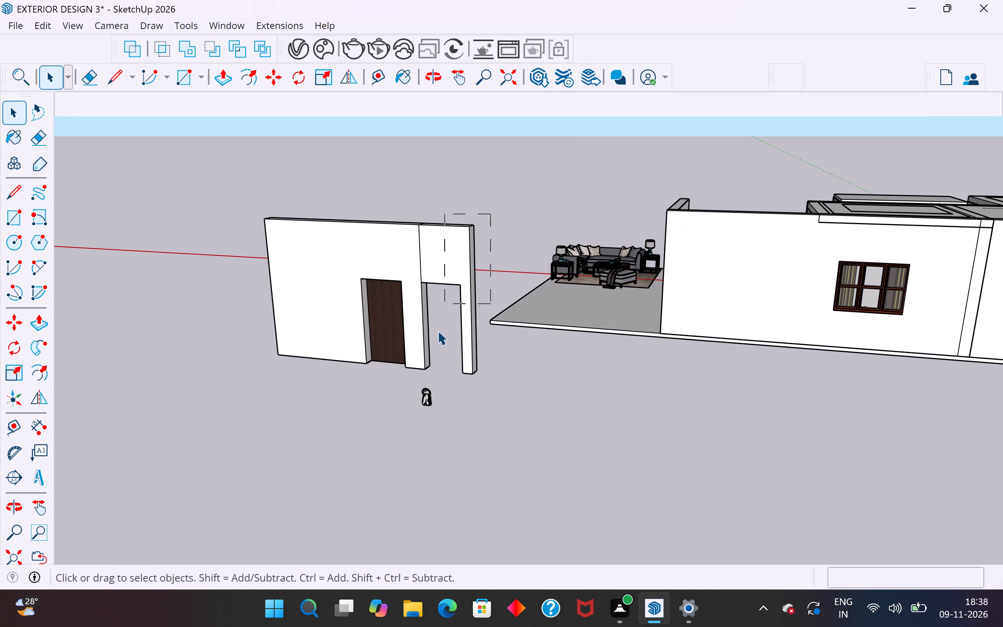
{"action": "left_click_drag", "start_coordinate": [438, 331], "coordinate": [438, 277]}
{"action": "key", "text": "Delete"}
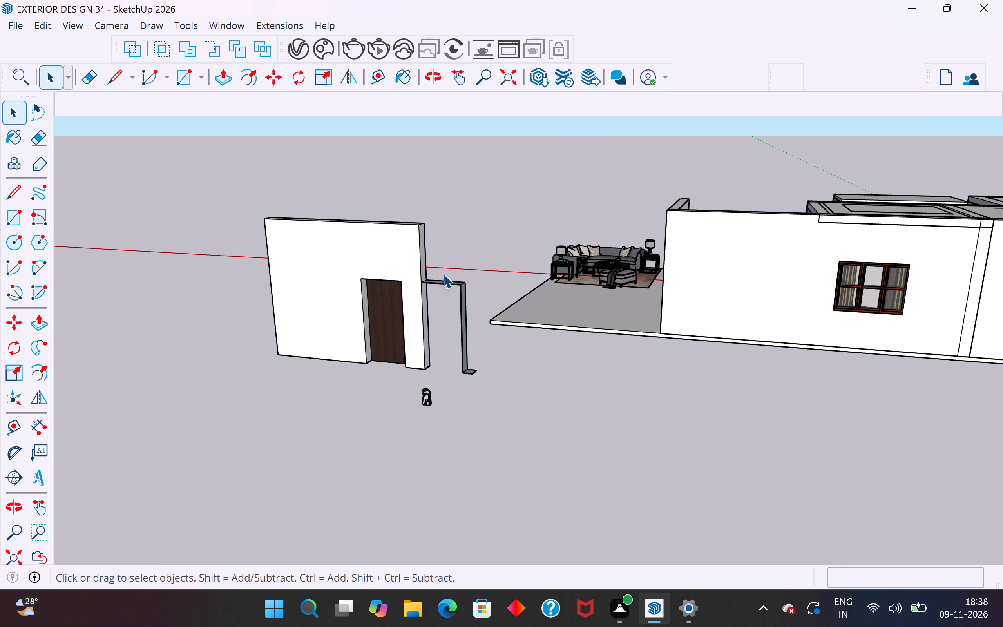
Delete the leftover lintel, jamb and threshold faces of the removed opening.
{"action": "left_click_drag", "start_coordinate": [468, 264], "coordinate": [454, 305]}
{"action": "key", "text": "Delete"}
{"action": "left_click_drag", "start_coordinate": [488, 355], "coordinate": [462, 397]}
{"action": "key", "text": "Delete"}
{"action": "middle_click_drag", "start_coordinate": [503, 415], "coordinate": [374, 458]}
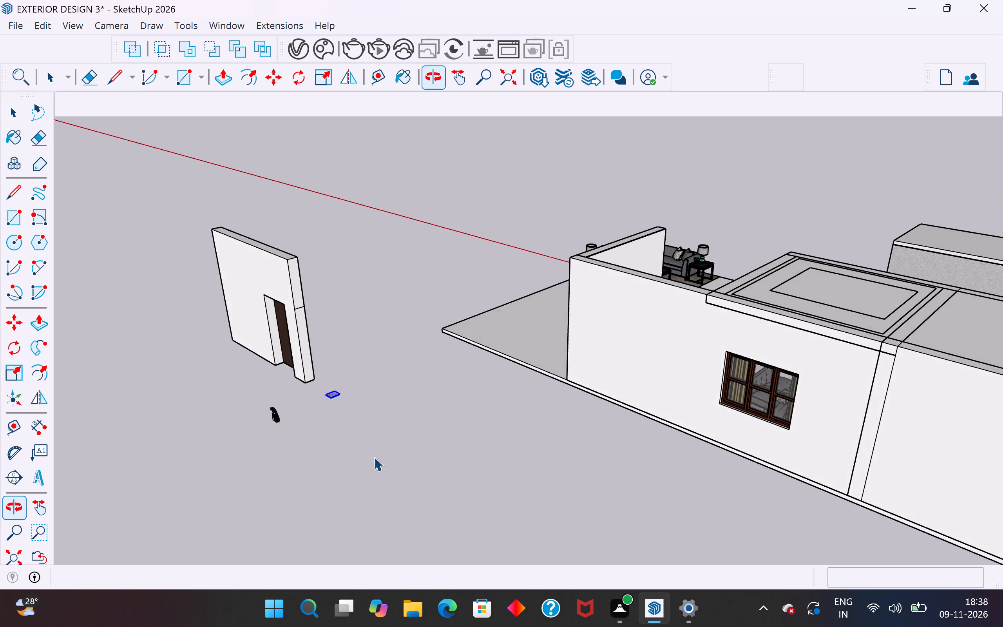
{"action": "scroll", "coordinate": [337, 419], "scroll_direction": "up", "scroll_amount": 4}
{"action": "key", "text": "Delete"}
{"action": "scroll", "coordinate": [427, 379], "scroll_direction": "down", "scroll_amount": 6}
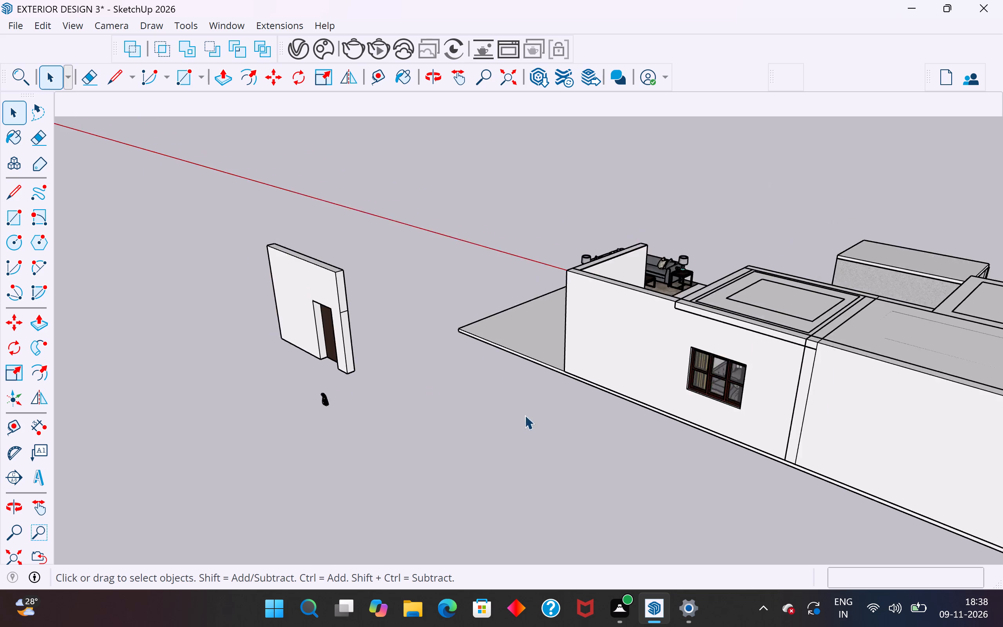
Delete the stray edge dividing the end face of the shortened wall.
{"action": "middle_click_drag", "start_coordinate": [508, 427], "coordinate": [315, 439]}
{"action": "scroll", "coordinate": [358, 277], "scroll_direction": "up", "scroll_amount": 11}
{"action": "left_click", "coordinate": [412, 263]}
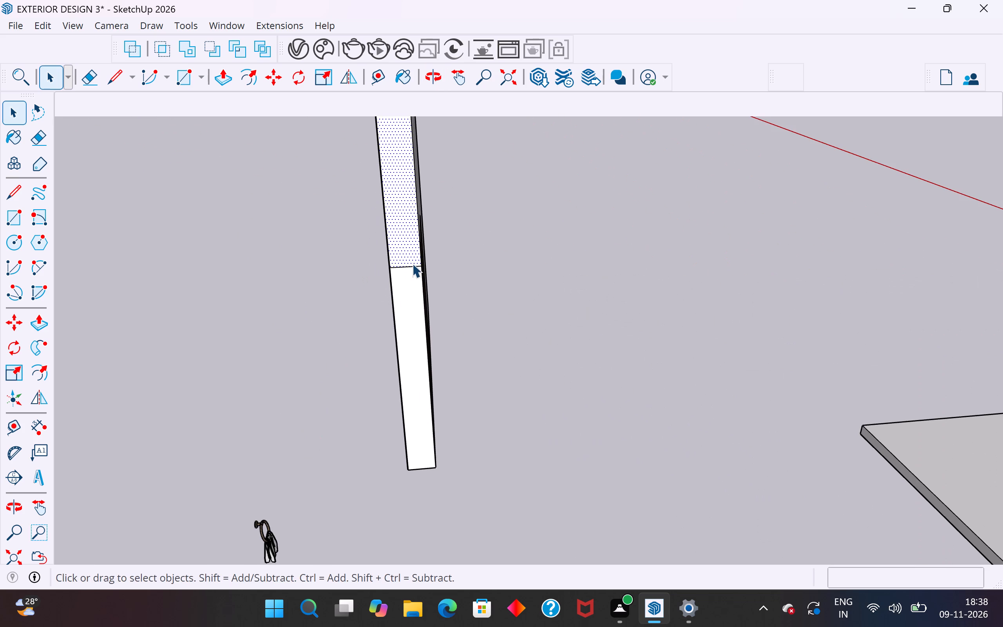
{"action": "left_click", "coordinate": [416, 265]}
{"action": "key", "text": "Delete"}
Make the shortened wall and its door into one group.
{"action": "scroll", "coordinate": [382, 331], "scroll_direction": "down", "scroll_amount": 15}
{"action": "middle_click_drag", "start_coordinate": [641, 313], "coordinate": [180, 272]}
{"action": "scroll", "coordinate": [660, 424], "scroll_direction": "down", "scroll_amount": 6}
{"action": "scroll", "coordinate": [798, 414], "scroll_direction": "up", "scroll_amount": 1}
{"action": "middle_click_drag", "start_coordinate": [790, 410], "coordinate": [740, 373]}
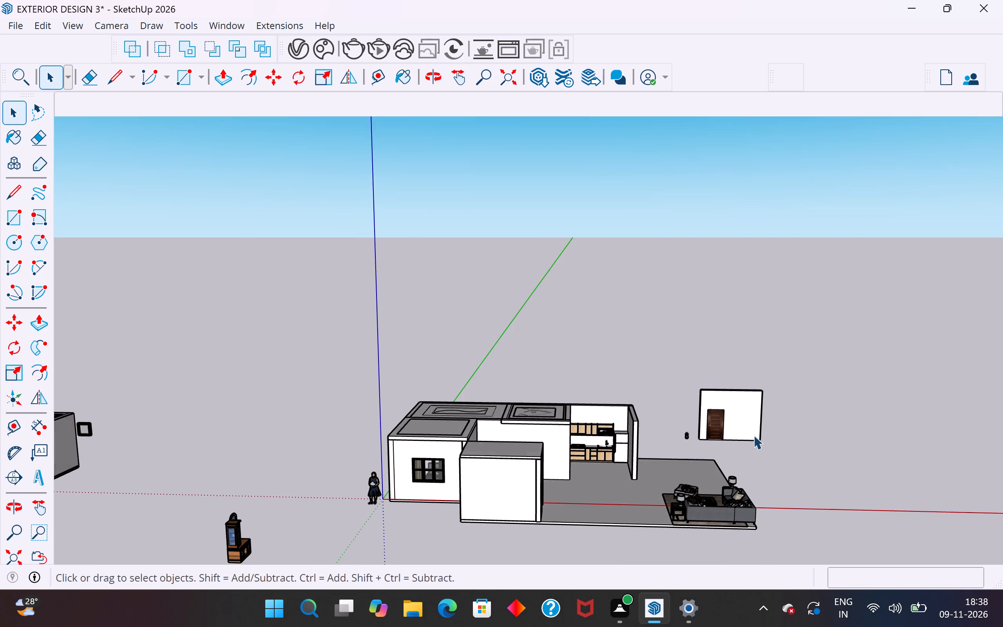
{"action": "scroll", "coordinate": [753, 435], "scroll_direction": "up", "scroll_amount": 10}
{"action": "left_click_drag", "start_coordinate": [831, 290], "coordinate": [595, 475]}
{"action": "right_click", "coordinate": [709, 383]}
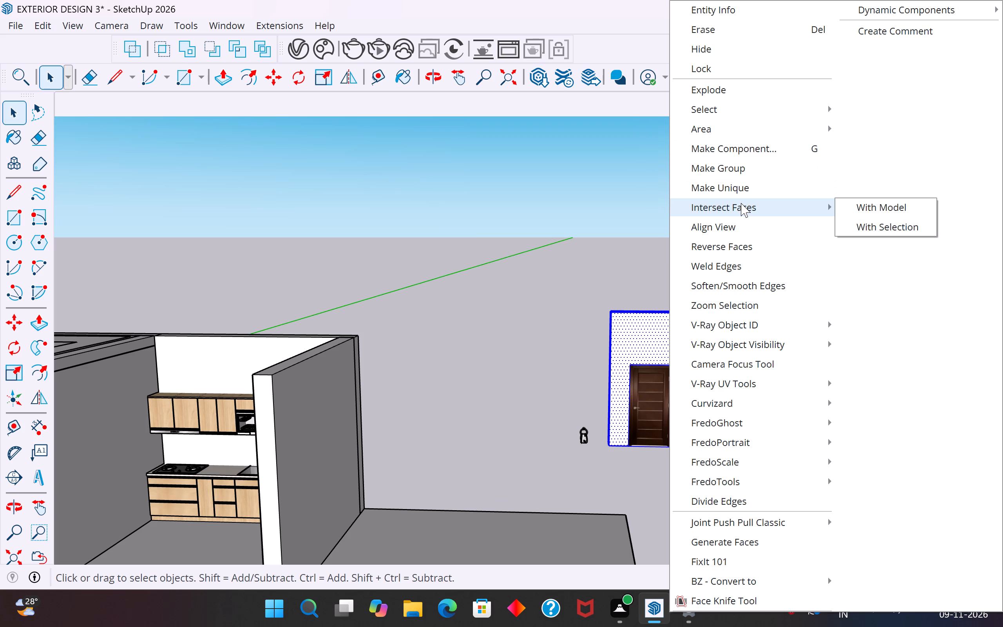
{"action": "left_click", "coordinate": [762, 164]}
{"action": "left_click", "coordinate": [599, 252]}
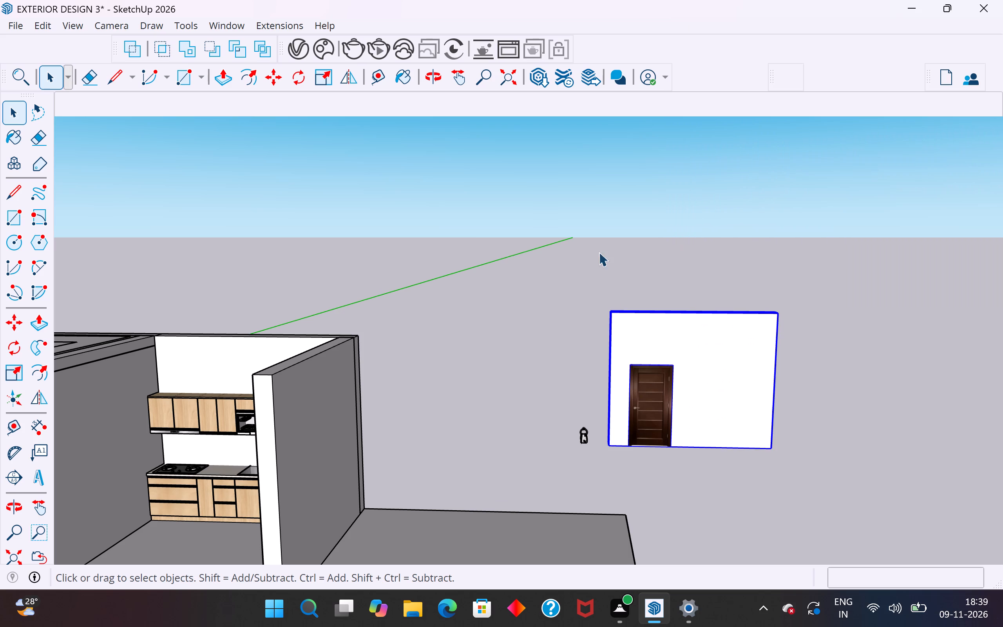
Move the wall-and-door group by its bottom outer corner about 38' 11" to the front end of the kitchen side wall, and clear the selection.
{"action": "left_click", "coordinate": [733, 395]}
{"action": "key", "text": "m"}
{"action": "left_click", "coordinate": [773, 445]}
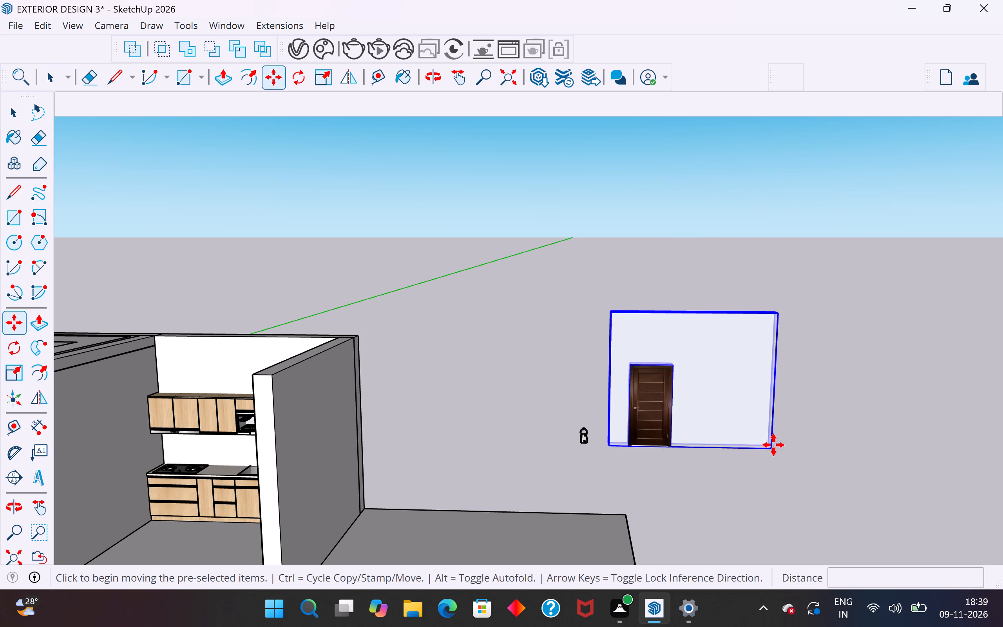
{"action": "scroll", "coordinate": [866, 371], "scroll_direction": "down", "scroll_amount": 7}
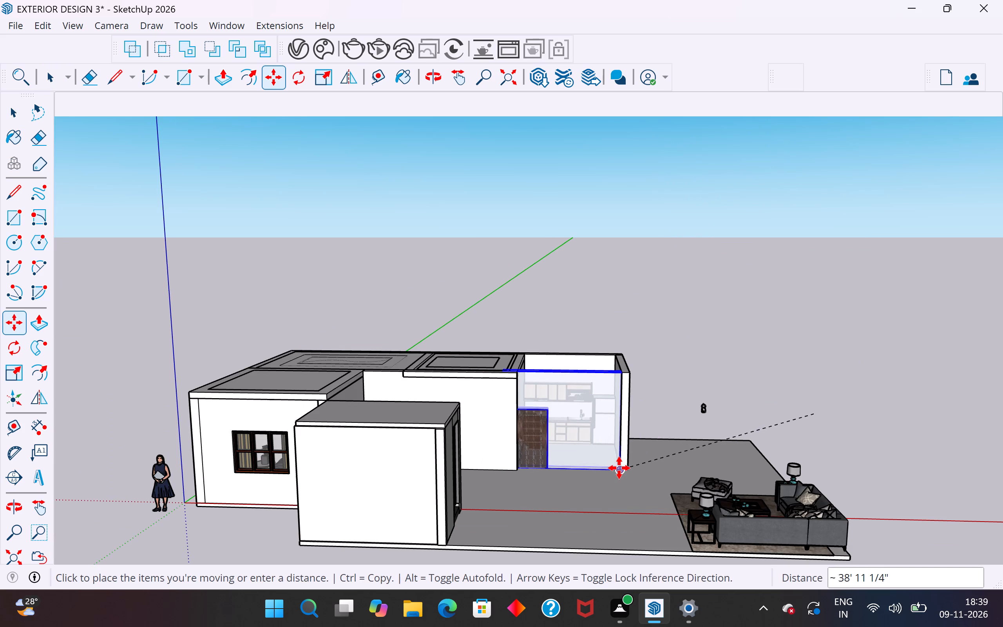
{"action": "left_click", "coordinate": [619, 468]}
{"action": "left_click", "coordinate": [9, 112]}
{"action": "left_click", "coordinate": [506, 308]}
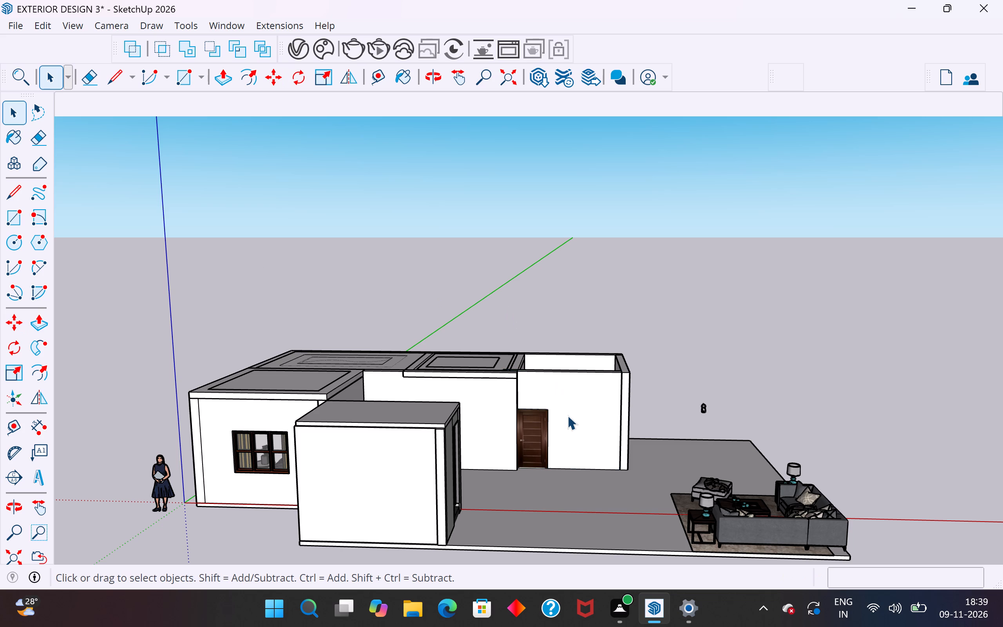
Scale the wall-and-door group along the red axis to about 0.87 so its door end meets the adjoining room's wall, and clear the selection.
{"action": "left_click", "coordinate": [571, 415]}
{"action": "scroll", "coordinate": [571, 415], "scroll_direction": "up", "scroll_amount": 6}
{"action": "middle_click_drag", "start_coordinate": [542, 442], "coordinate": [536, 480]}
{"action": "key", "text": "s"}
{"action": "scroll", "coordinate": [449, 402], "scroll_direction": "up", "scroll_amount": 10}
{"action": "middle_click_drag", "start_coordinate": [458, 403], "coordinate": [451, 406]}
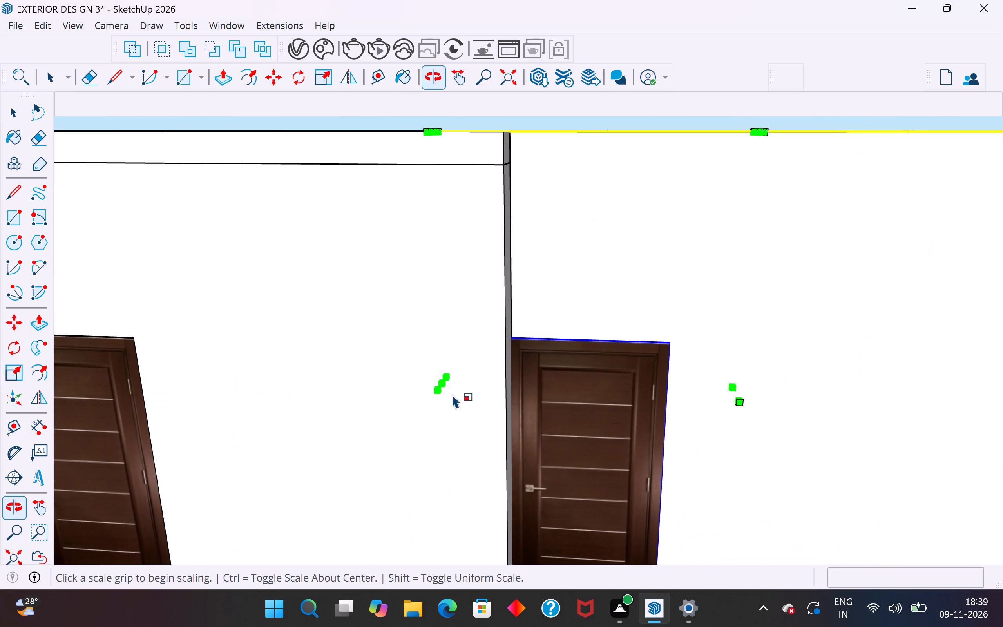
{"action": "left_click", "coordinate": [444, 385]}
{"action": "left_click", "coordinate": [516, 391]}
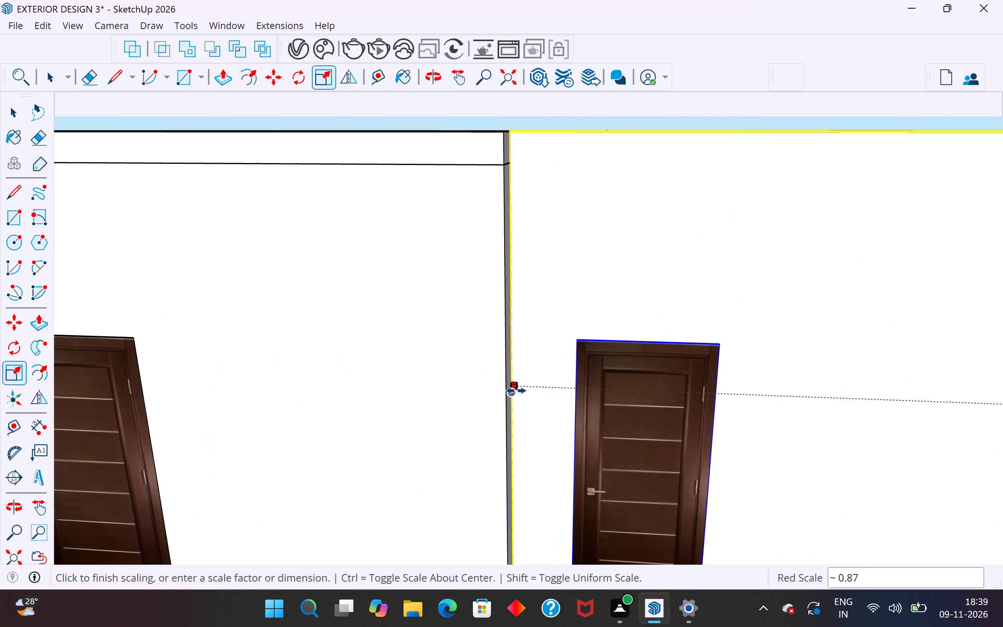
{"action": "middle_click_drag", "start_coordinate": [465, 408], "coordinate": [426, 497]}
{"action": "scroll", "coordinate": [451, 437], "scroll_direction": "down", "scroll_amount": 5}
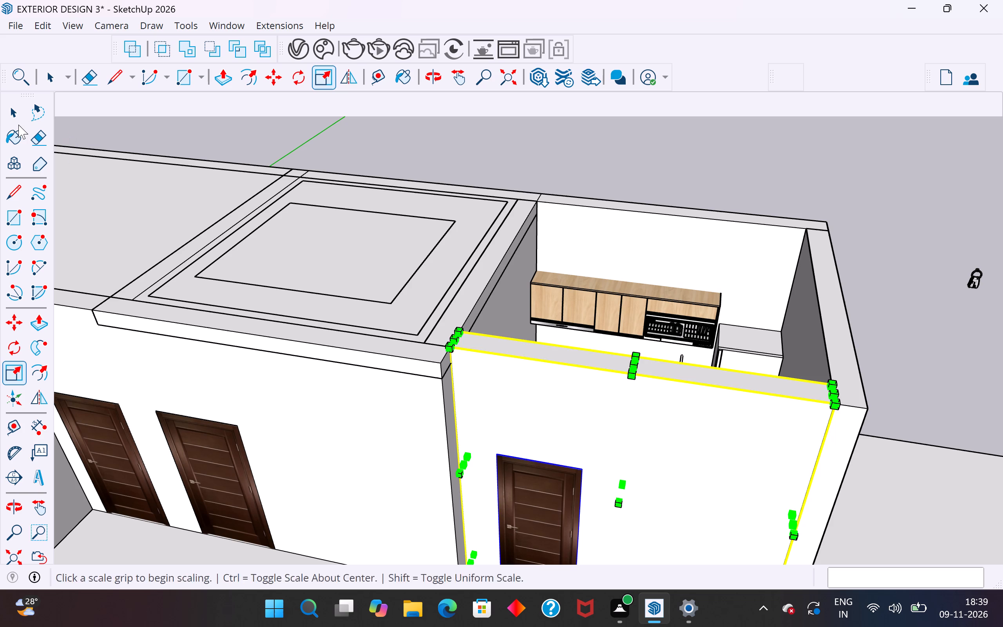
{"action": "left_click", "coordinate": [17, 123]}
{"action": "left_click", "coordinate": [378, 154]}
Move the wall-and-door group 10" outward by its top corner, flush with the adjoining room's front wall, and clear the selection.
{"action": "scroll", "coordinate": [708, 237], "scroll_direction": "down", "scroll_amount": 5}
{"action": "middle_click_drag", "start_coordinate": [733, 371], "coordinate": [599, 439]}
{"action": "left_click", "coordinate": [694, 417]}
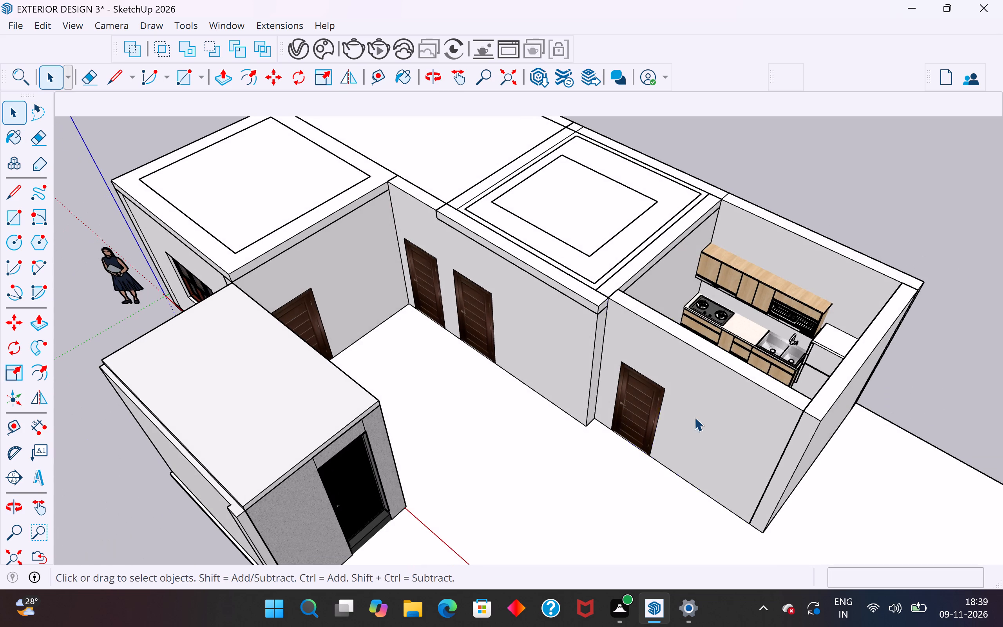
{"action": "middle_click_drag", "start_coordinate": [661, 411], "coordinate": [607, 446]}
{"action": "scroll", "coordinate": [622, 424], "scroll_direction": "up", "scroll_amount": 4}
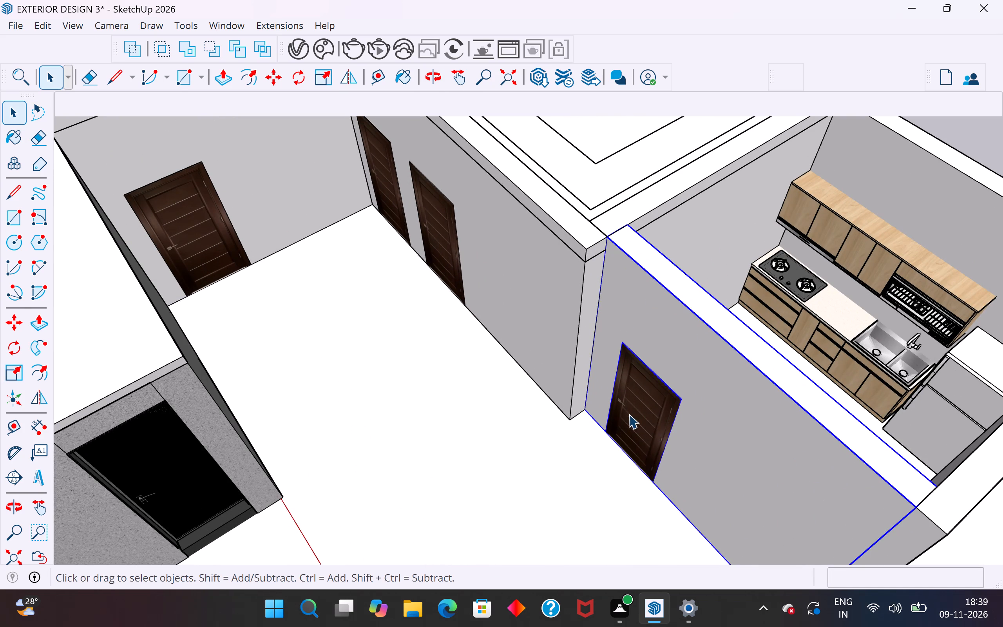
{"action": "key", "text": "m"}
{"action": "left_click", "coordinate": [629, 225]}
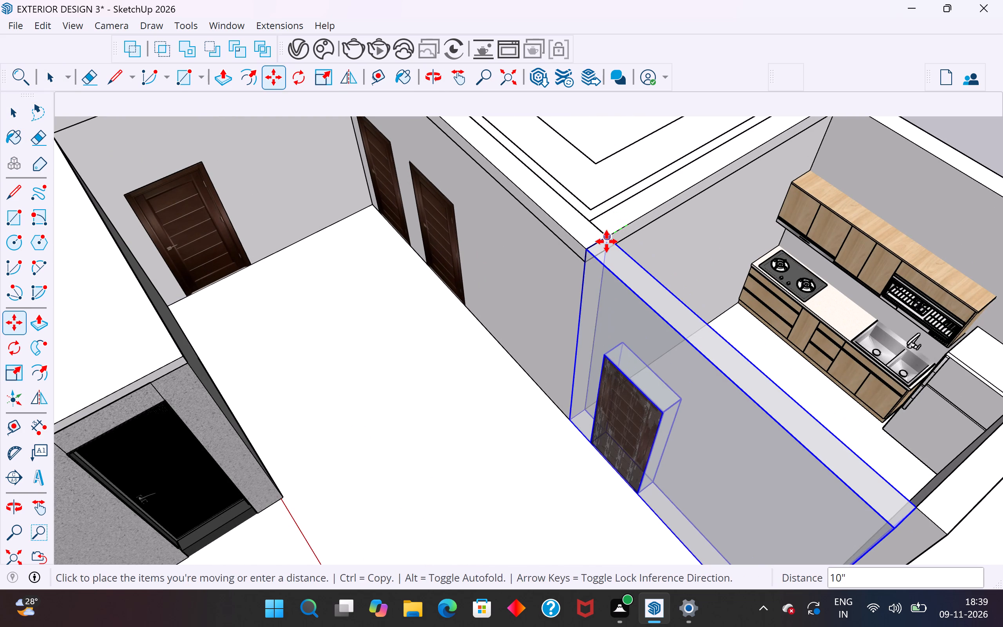
{"action": "left_click", "coordinate": [607, 241]}
{"action": "scroll", "coordinate": [588, 440], "scroll_direction": "down", "scroll_amount": 4}
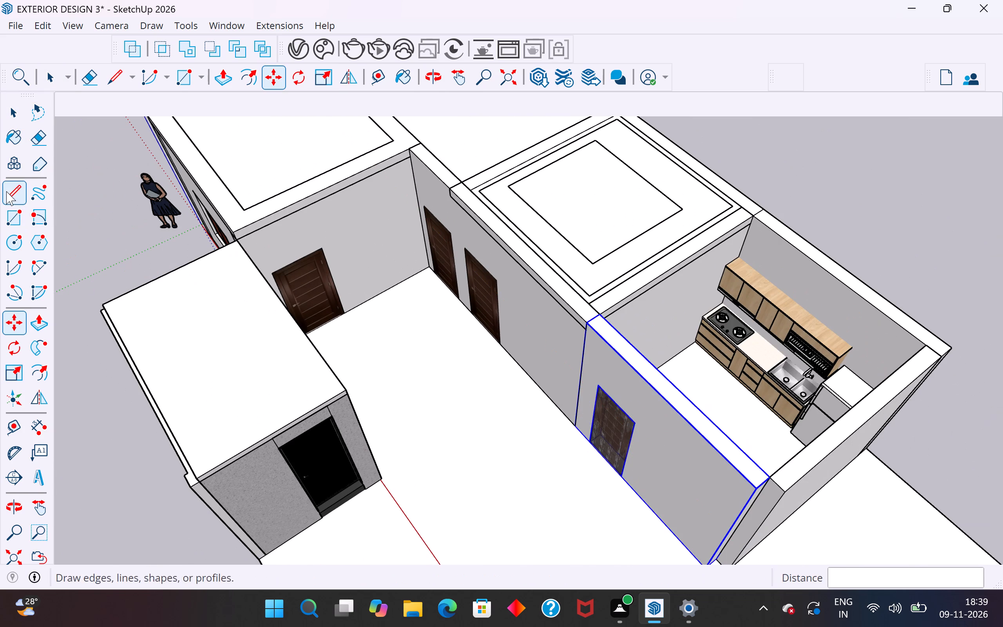
{"action": "left_click", "coordinate": [11, 118]}
{"action": "left_click", "coordinate": [117, 230]}
Examine the moved door wall from inside the kitchen and at its outer corner with the side wall.
{"action": "middle_click_drag", "start_coordinate": [751, 339], "coordinate": [241, 203]}
{"action": "middle_click_drag", "start_coordinate": [342, 350], "coordinate": [314, 405]}
{"action": "scroll", "coordinate": [388, 443], "scroll_direction": "up", "scroll_amount": 5}
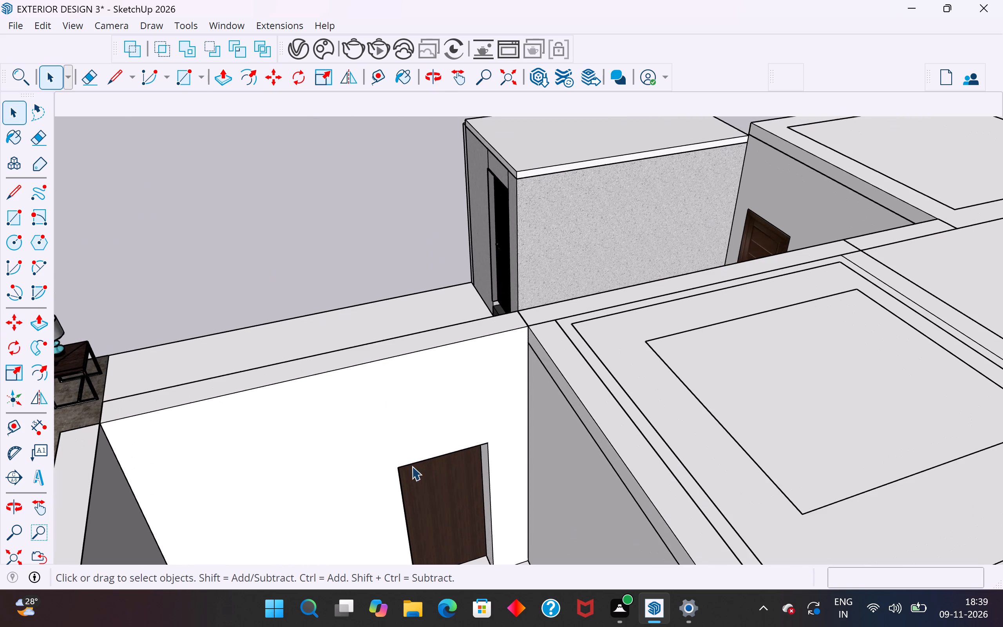
{"action": "middle_click_drag", "start_coordinate": [440, 452], "coordinate": [497, 463]}
{"action": "scroll", "coordinate": [504, 419], "scroll_direction": "down", "scroll_amount": 4}
{"action": "scroll", "coordinate": [528, 509], "scroll_direction": "up", "scroll_amount": 4}
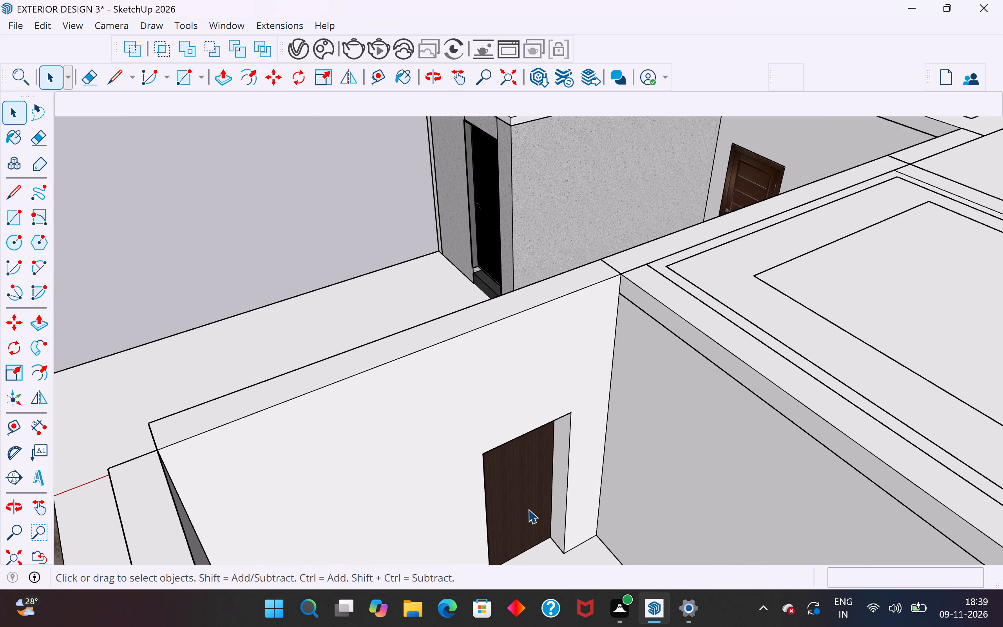
{"action": "left_click", "coordinate": [528, 509]}
{"action": "scroll", "coordinate": [460, 319], "scroll_direction": "down", "scroll_amount": 2}
{"action": "middle_click_drag", "start_coordinate": [413, 379], "coordinate": [923, 355]}
{"action": "scroll", "coordinate": [516, 388], "scroll_direction": "down", "scroll_amount": 1}
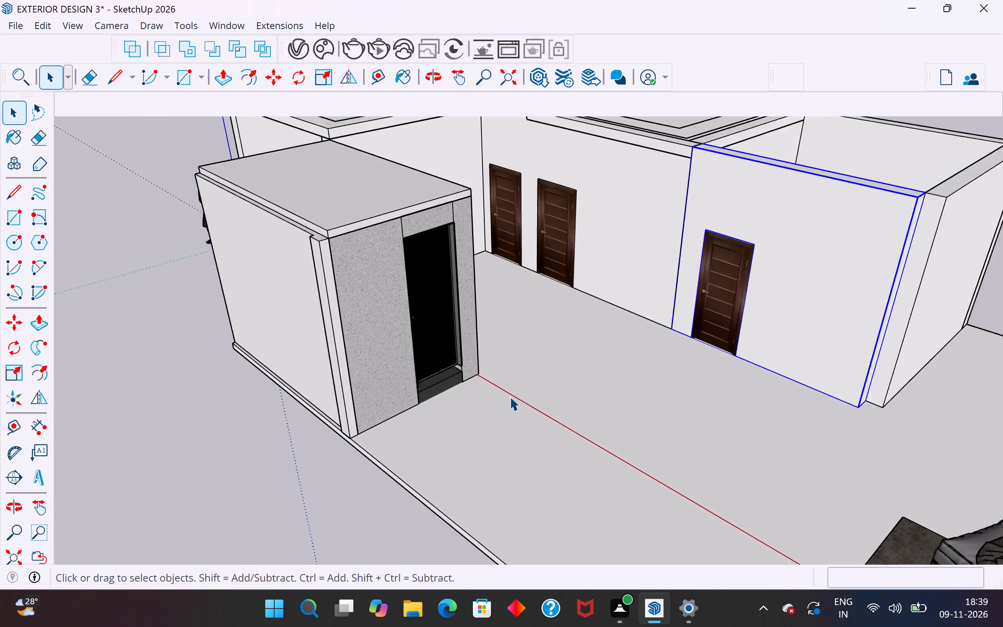
{"action": "scroll", "coordinate": [510, 397], "scroll_direction": "down", "scroll_amount": 6}
{"action": "left_click", "coordinate": [891, 291]}
Inside the wall-and-door group, push/pull the wall's end face out 10" to the kitchen side wall's outer corner, and exit the group.
{"action": "scroll", "coordinate": [751, 320], "scroll_direction": "up", "scroll_amount": 8}
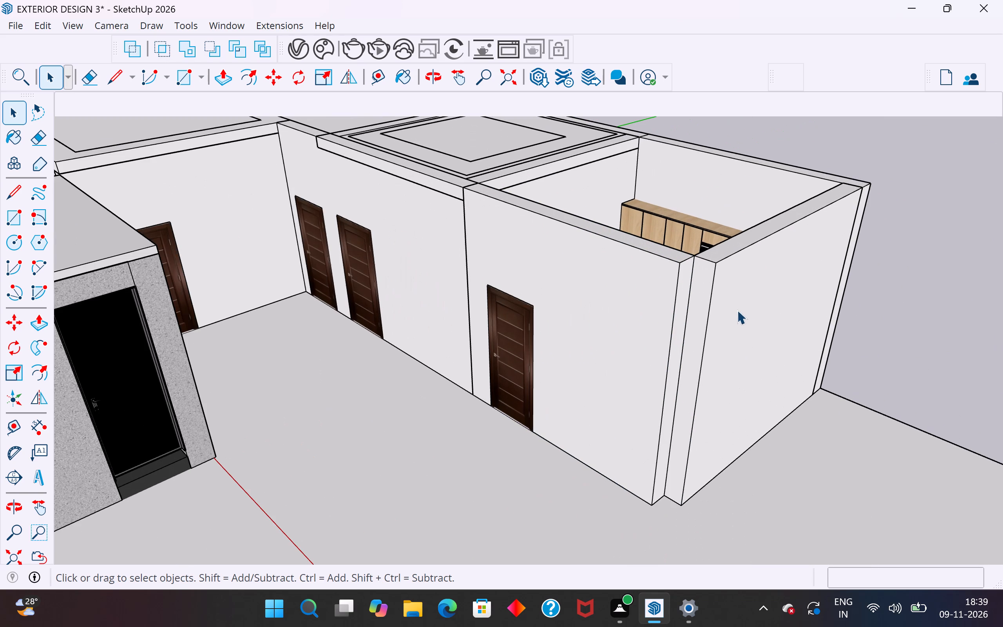
{"action": "scroll", "coordinate": [700, 288], "scroll_direction": "up", "scroll_amount": 5}
{"action": "left_click", "coordinate": [684, 277]}
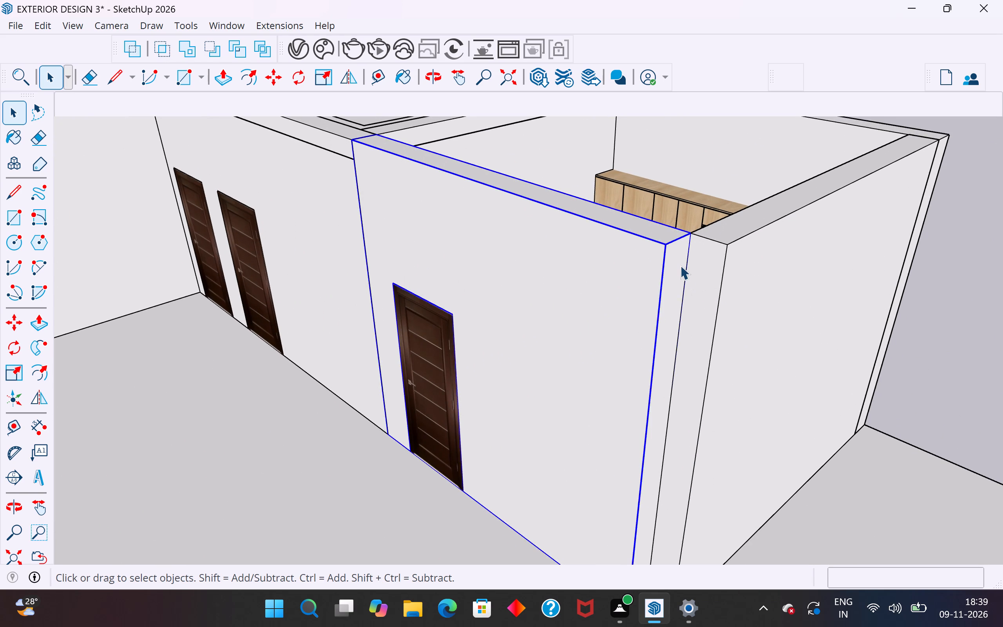
{"action": "triple_click", "coordinate": [680, 265]}
{"action": "left_click", "coordinate": [693, 258]}
{"action": "left_click", "coordinate": [677, 264]}
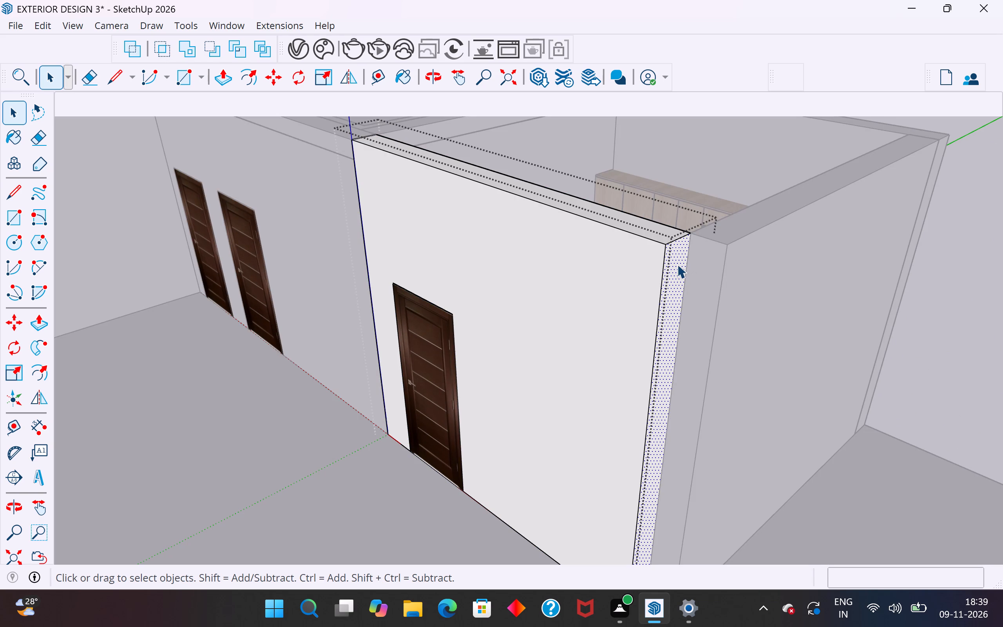
{"action": "left_click", "coordinate": [41, 319]}
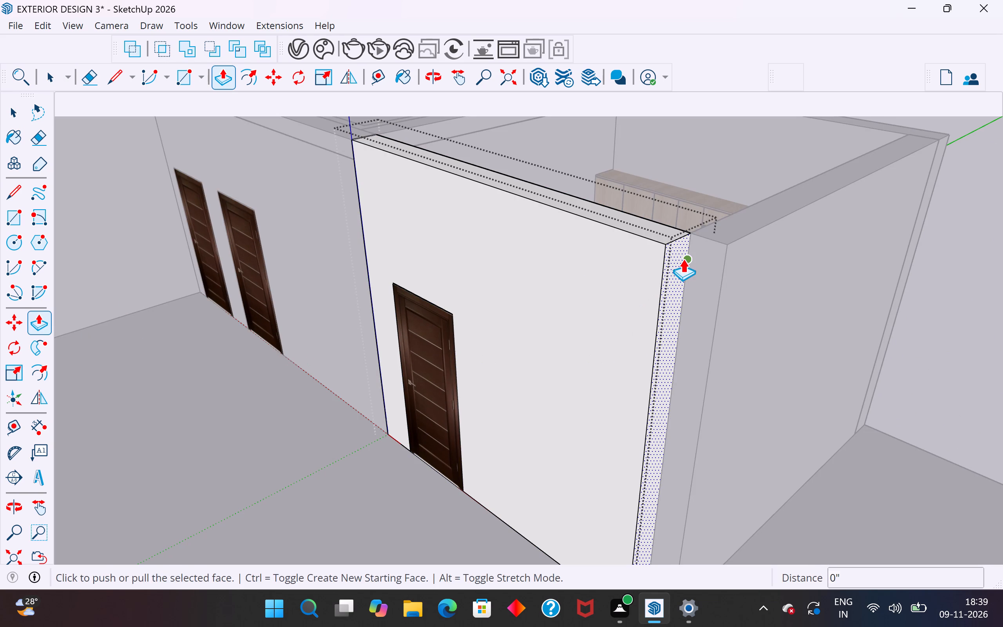
{"action": "left_click", "coordinate": [683, 259]}
{"action": "left_click", "coordinate": [726, 246]}
{"action": "scroll", "coordinate": [481, 395], "scroll_direction": "down", "scroll_amount": 4}
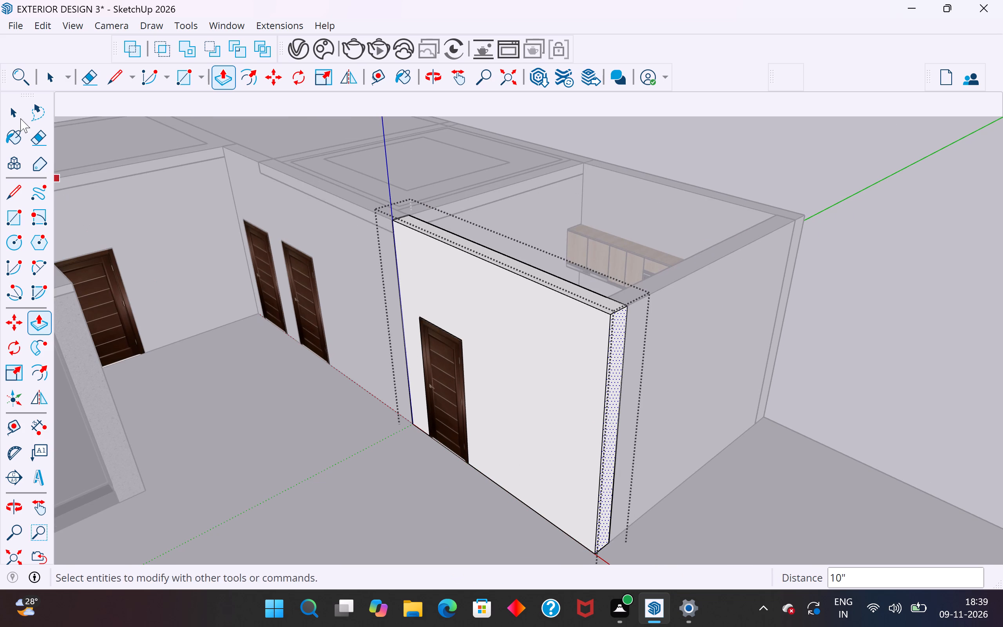
{"action": "left_click", "coordinate": [11, 109]}
{"action": "left_click", "coordinate": [718, 167]}
Explode the kitchen front's wall-and-door group and clear the selection.
{"action": "middle_click_drag", "start_coordinate": [407, 431], "coordinate": [579, 440]}
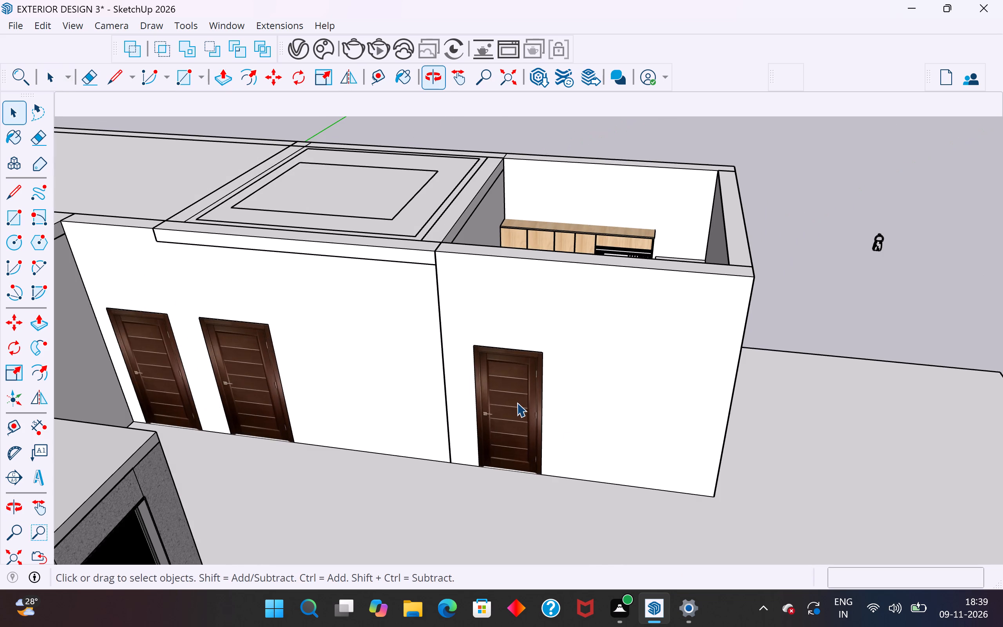
{"action": "left_click", "coordinate": [517, 402]}
{"action": "middle_click_drag", "start_coordinate": [547, 465], "coordinate": [530, 394]}
{"action": "right_click", "coordinate": [631, 422]}
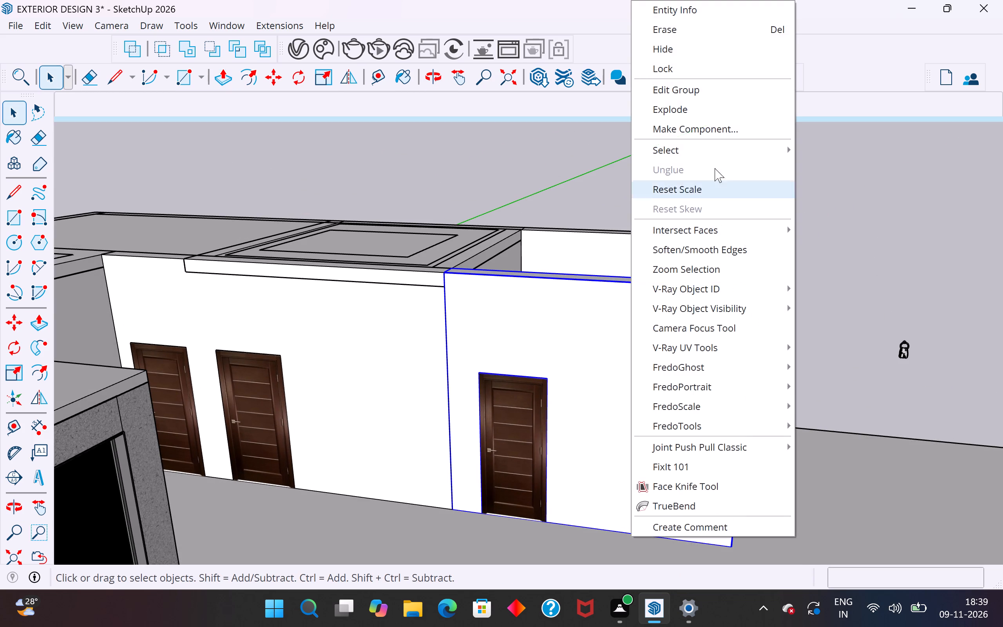
{"action": "left_click", "coordinate": [711, 107]}
{"action": "left_click", "coordinate": [895, 237]}
Move the kitchen door slightly inward by its bottom corner so it sits recessed in the wall opening, and clear the selection.
{"action": "scroll", "coordinate": [536, 392], "scroll_direction": "up", "scroll_amount": 5}
{"action": "left_click", "coordinate": [521, 426]}
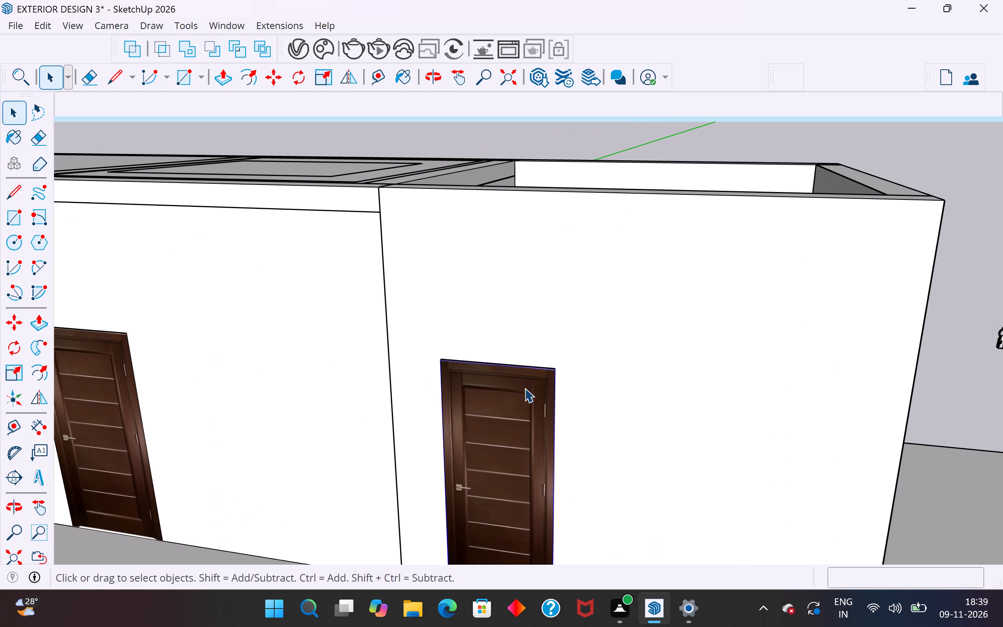
{"action": "middle_click_drag", "start_coordinate": [524, 385], "coordinate": [500, 273]}
{"action": "left_click", "coordinate": [453, 383]}
{"action": "scroll", "coordinate": [465, 493], "scroll_direction": "up", "scroll_amount": 10}
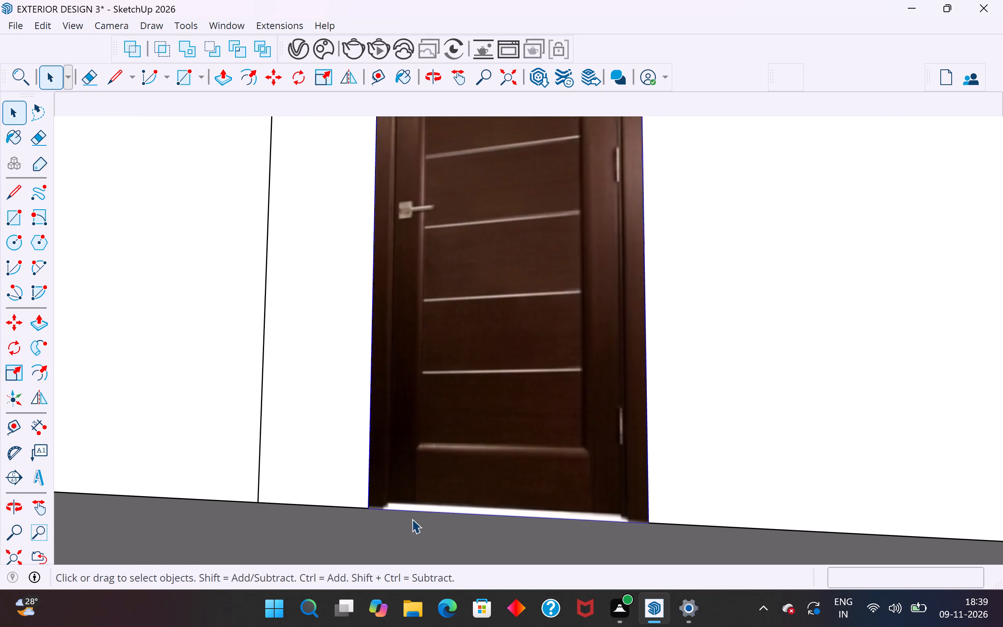
{"action": "scroll", "coordinate": [412, 519], "scroll_direction": "up", "scroll_amount": 7}
{"action": "key", "text": "m"}
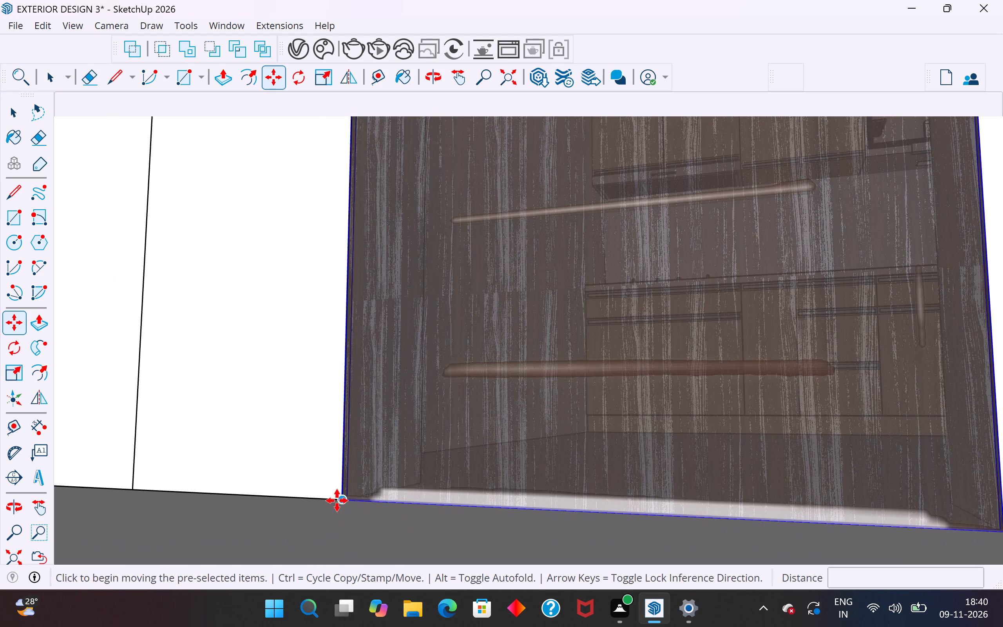
{"action": "left_click", "coordinate": [337, 500]}
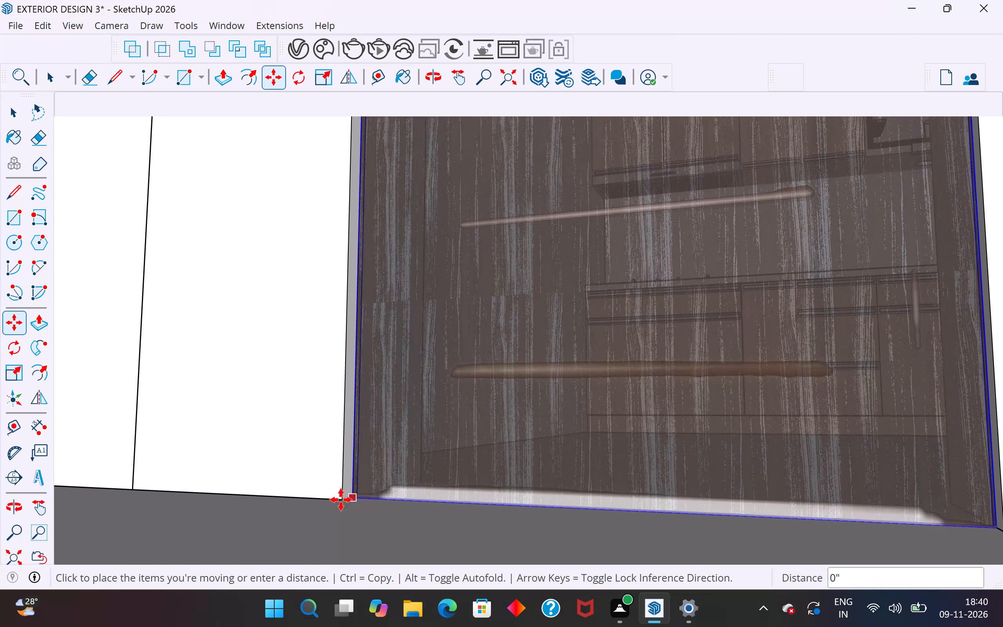
{"action": "left_click", "coordinate": [373, 492]}
{"action": "scroll", "coordinate": [445, 428], "scroll_direction": "down", "scroll_amount": 10}
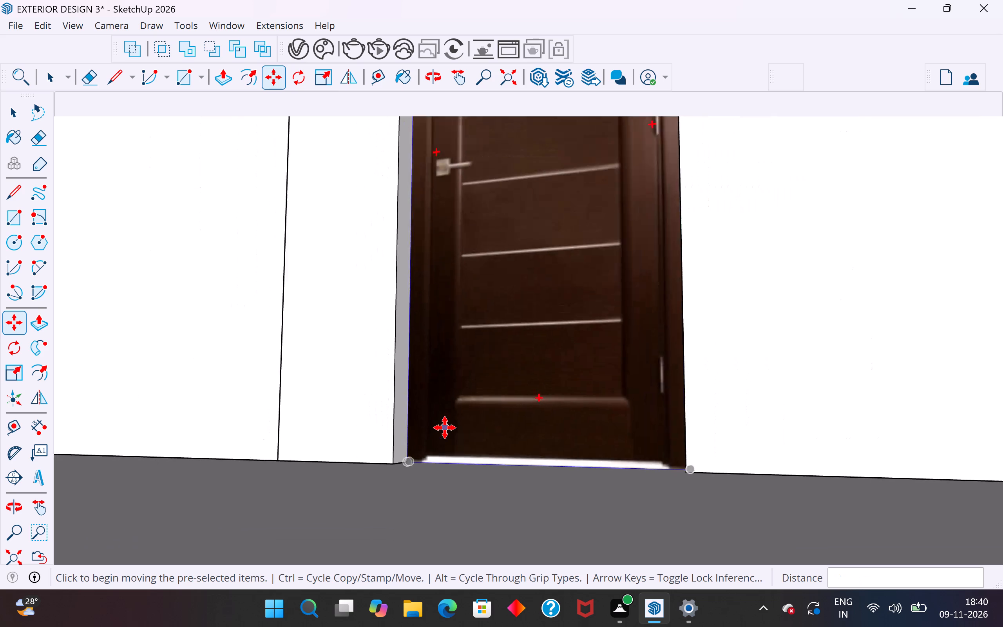
{"action": "scroll", "coordinate": [445, 428], "scroll_direction": "down", "scroll_amount": 4}
{"action": "middle_click_drag", "start_coordinate": [471, 432], "coordinate": [514, 558]}
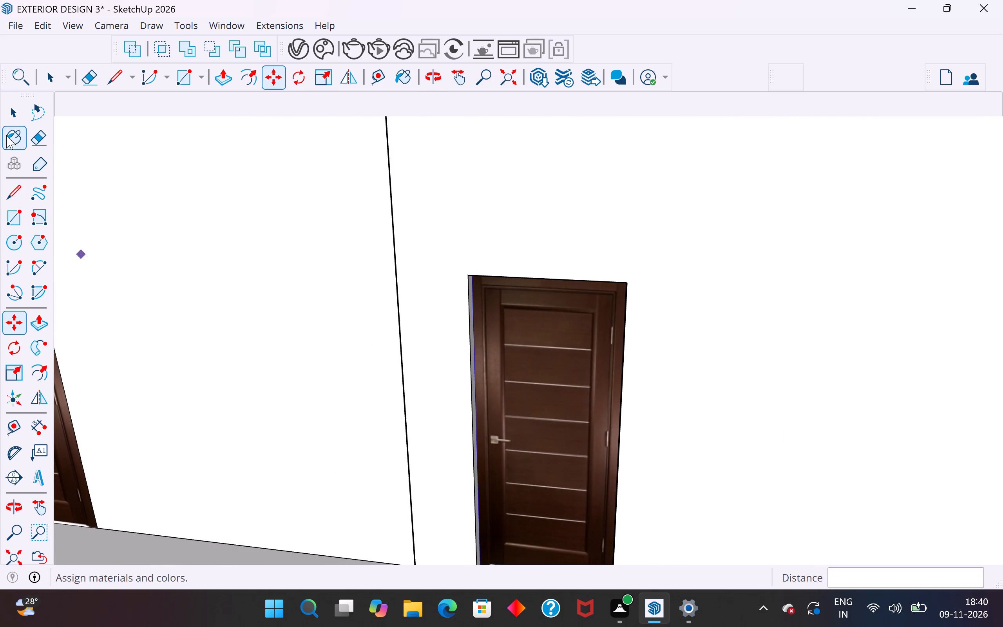
{"action": "left_click", "coordinate": [24, 119]}
{"action": "scroll", "coordinate": [532, 363], "scroll_direction": "down", "scroll_amount": 7}
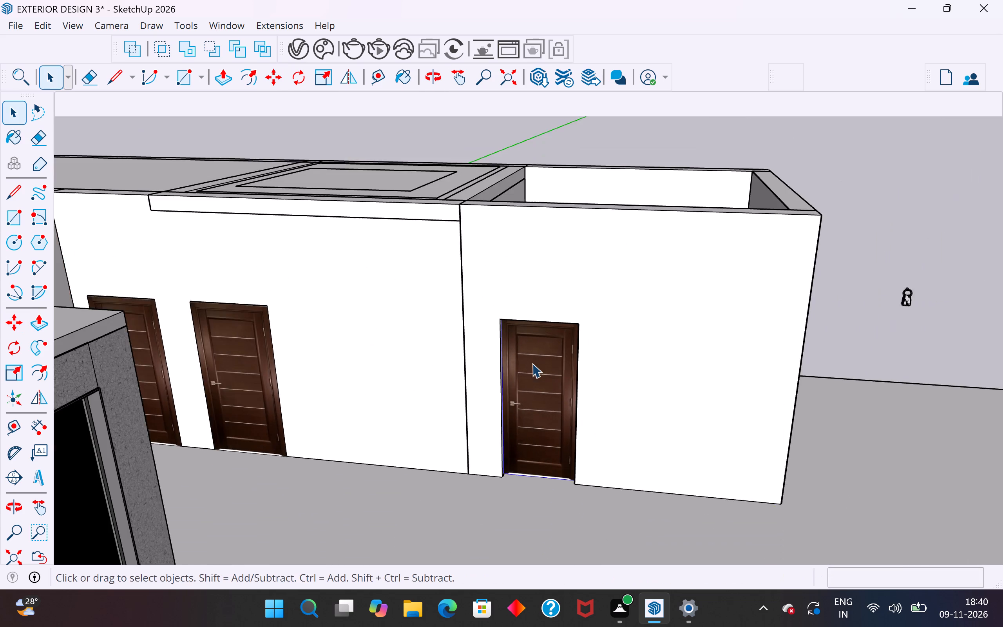
{"action": "middle_click_drag", "start_coordinate": [551, 368], "coordinate": [606, 270]}
{"action": "scroll", "coordinate": [507, 497], "scroll_direction": "up", "scroll_amount": 9}
{"action": "middle_click_drag", "start_coordinate": [620, 436], "coordinate": [594, 369]}
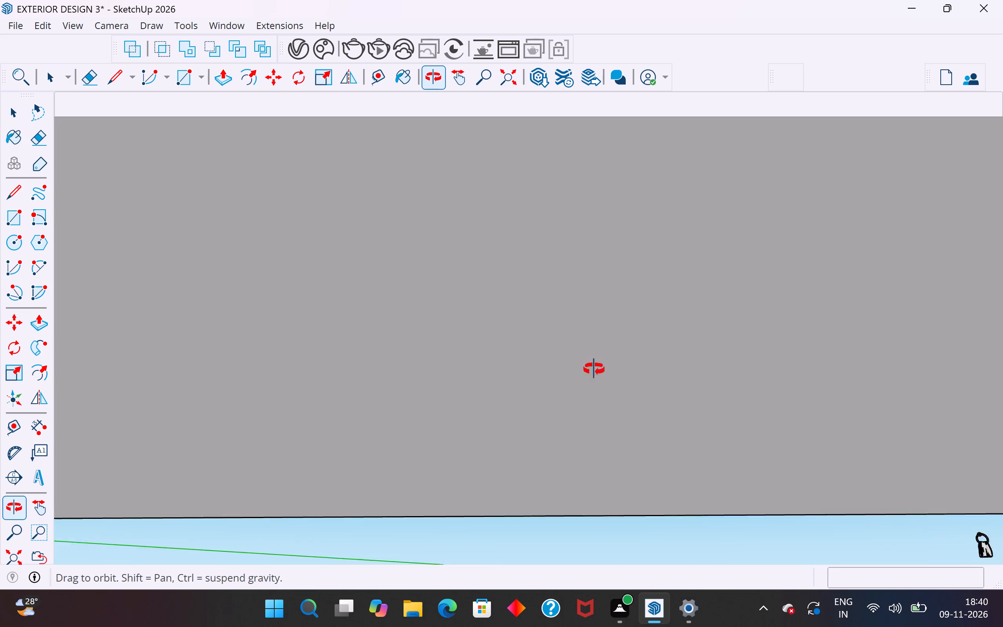
{"action": "middle_click_drag", "start_coordinate": [594, 369], "coordinate": [574, 493]}
{"action": "scroll", "coordinate": [573, 496], "scroll_direction": "up", "scroll_amount": 1}
{"action": "scroll", "coordinate": [572, 500], "scroll_direction": "down", "scroll_amount": 17}
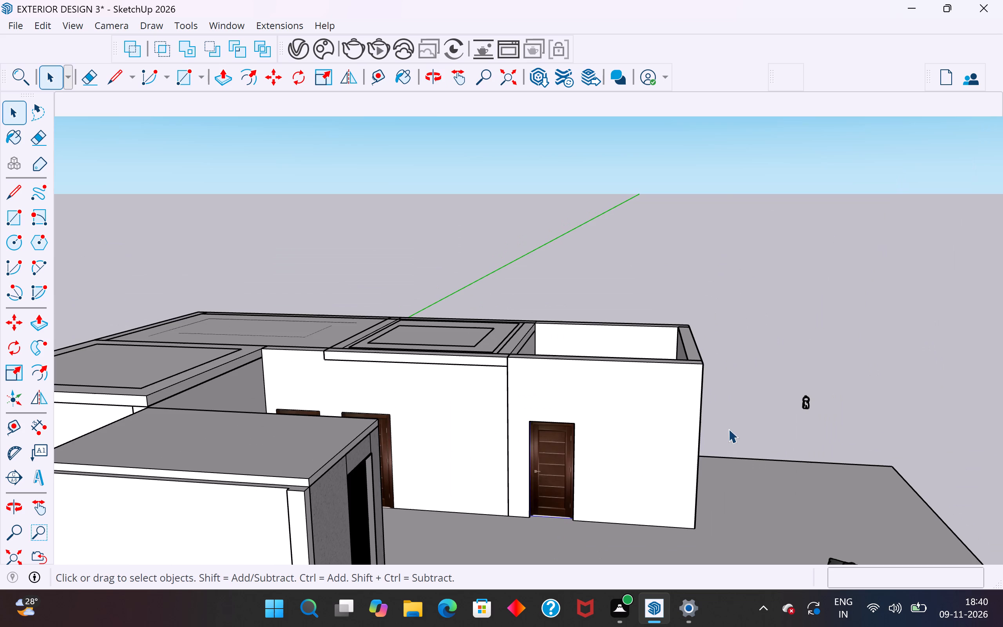
{"action": "left_click", "coordinate": [728, 429]}
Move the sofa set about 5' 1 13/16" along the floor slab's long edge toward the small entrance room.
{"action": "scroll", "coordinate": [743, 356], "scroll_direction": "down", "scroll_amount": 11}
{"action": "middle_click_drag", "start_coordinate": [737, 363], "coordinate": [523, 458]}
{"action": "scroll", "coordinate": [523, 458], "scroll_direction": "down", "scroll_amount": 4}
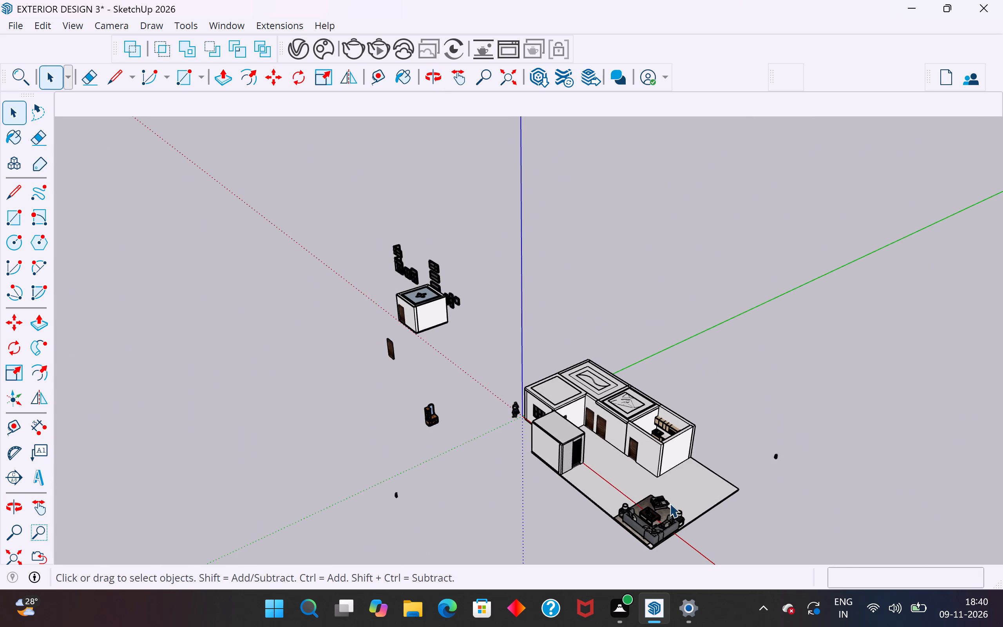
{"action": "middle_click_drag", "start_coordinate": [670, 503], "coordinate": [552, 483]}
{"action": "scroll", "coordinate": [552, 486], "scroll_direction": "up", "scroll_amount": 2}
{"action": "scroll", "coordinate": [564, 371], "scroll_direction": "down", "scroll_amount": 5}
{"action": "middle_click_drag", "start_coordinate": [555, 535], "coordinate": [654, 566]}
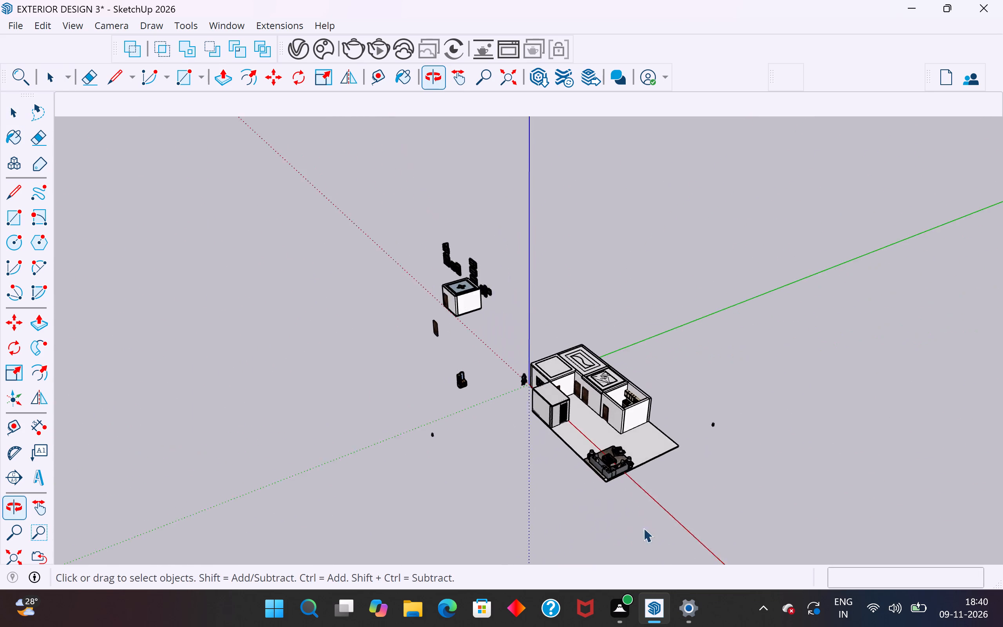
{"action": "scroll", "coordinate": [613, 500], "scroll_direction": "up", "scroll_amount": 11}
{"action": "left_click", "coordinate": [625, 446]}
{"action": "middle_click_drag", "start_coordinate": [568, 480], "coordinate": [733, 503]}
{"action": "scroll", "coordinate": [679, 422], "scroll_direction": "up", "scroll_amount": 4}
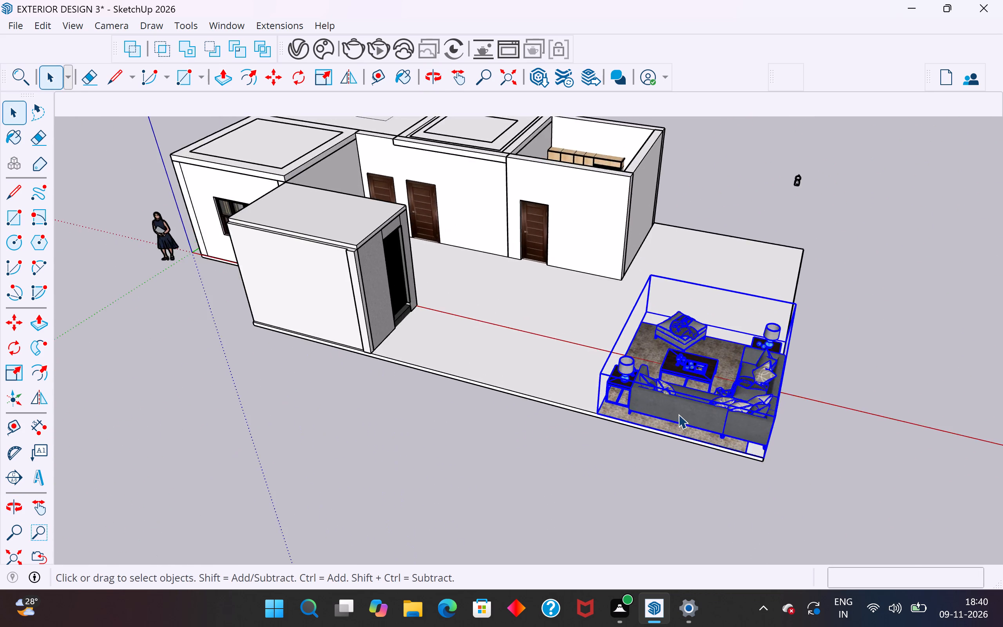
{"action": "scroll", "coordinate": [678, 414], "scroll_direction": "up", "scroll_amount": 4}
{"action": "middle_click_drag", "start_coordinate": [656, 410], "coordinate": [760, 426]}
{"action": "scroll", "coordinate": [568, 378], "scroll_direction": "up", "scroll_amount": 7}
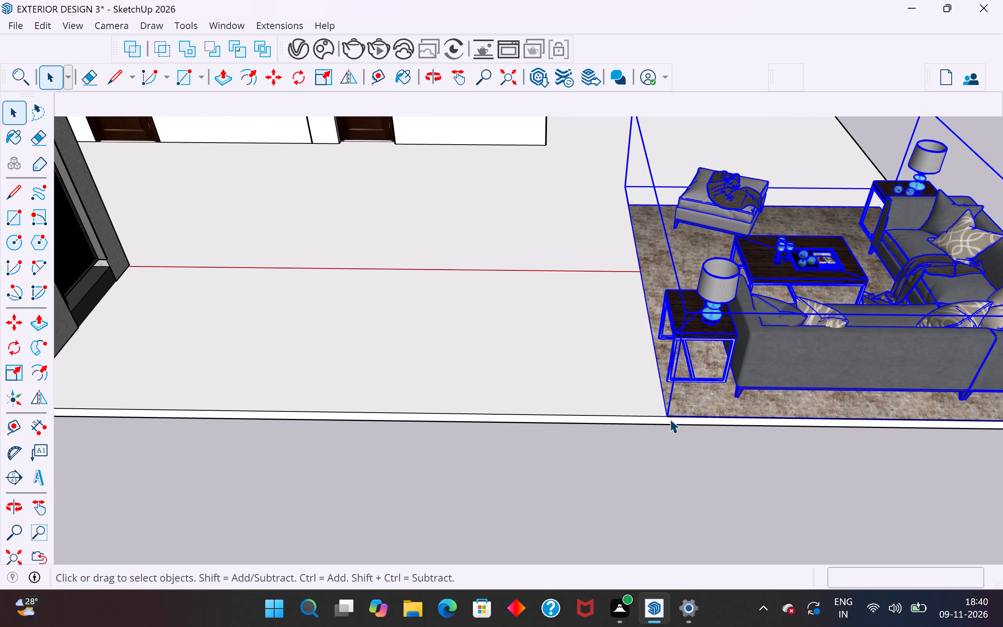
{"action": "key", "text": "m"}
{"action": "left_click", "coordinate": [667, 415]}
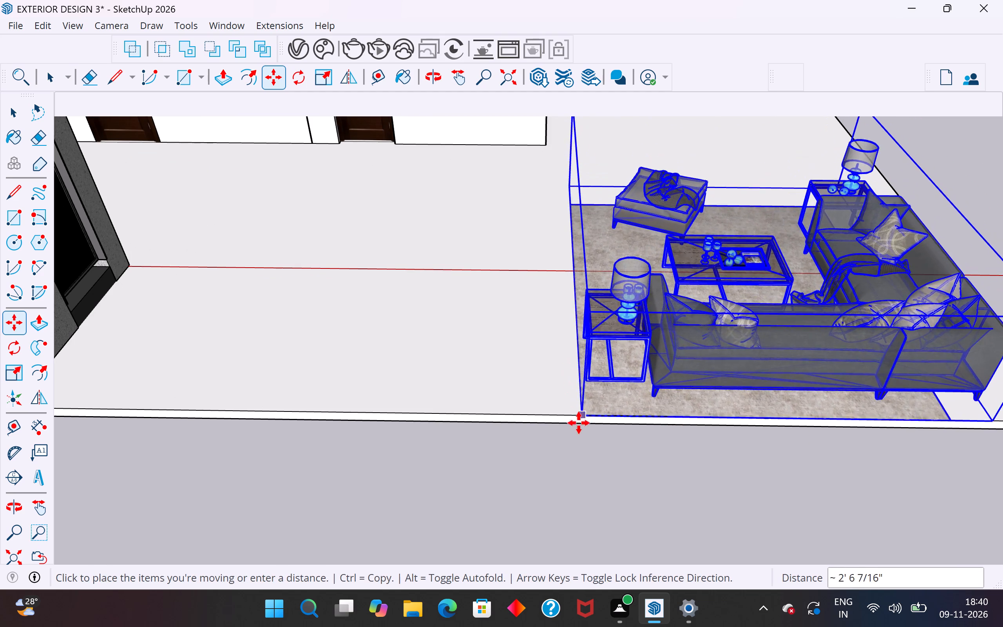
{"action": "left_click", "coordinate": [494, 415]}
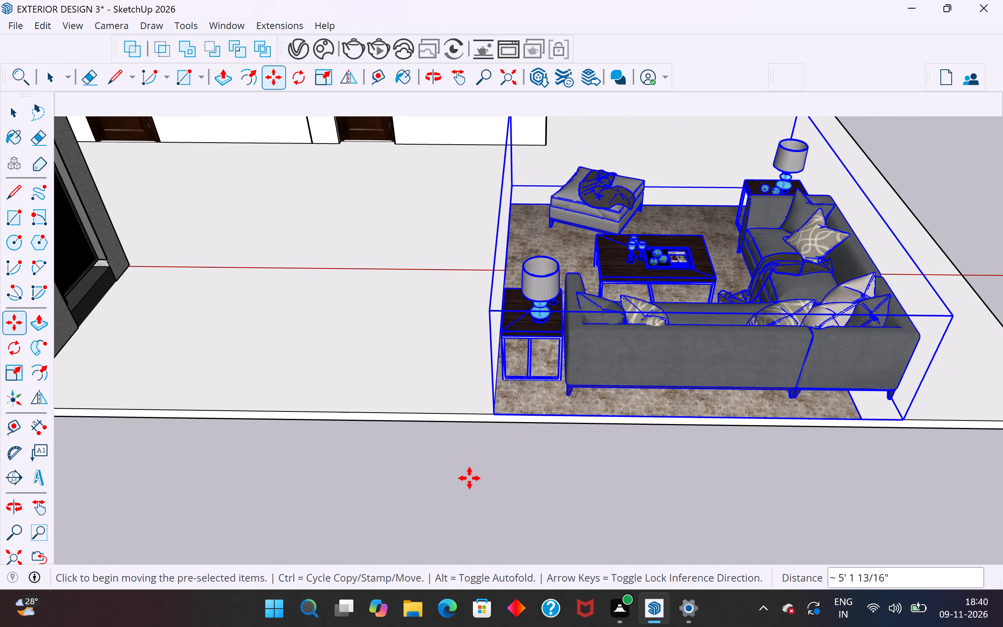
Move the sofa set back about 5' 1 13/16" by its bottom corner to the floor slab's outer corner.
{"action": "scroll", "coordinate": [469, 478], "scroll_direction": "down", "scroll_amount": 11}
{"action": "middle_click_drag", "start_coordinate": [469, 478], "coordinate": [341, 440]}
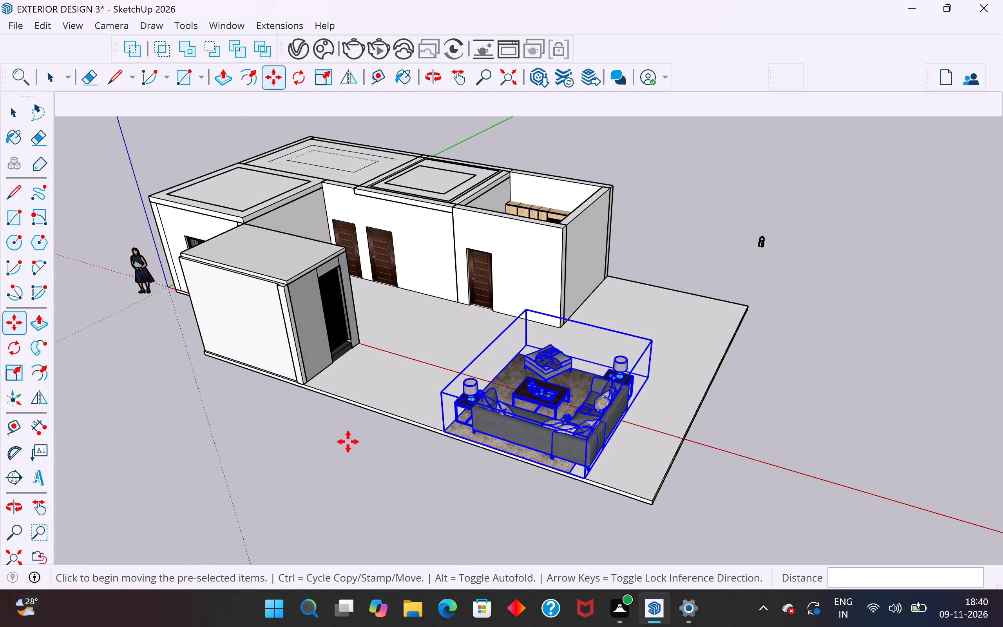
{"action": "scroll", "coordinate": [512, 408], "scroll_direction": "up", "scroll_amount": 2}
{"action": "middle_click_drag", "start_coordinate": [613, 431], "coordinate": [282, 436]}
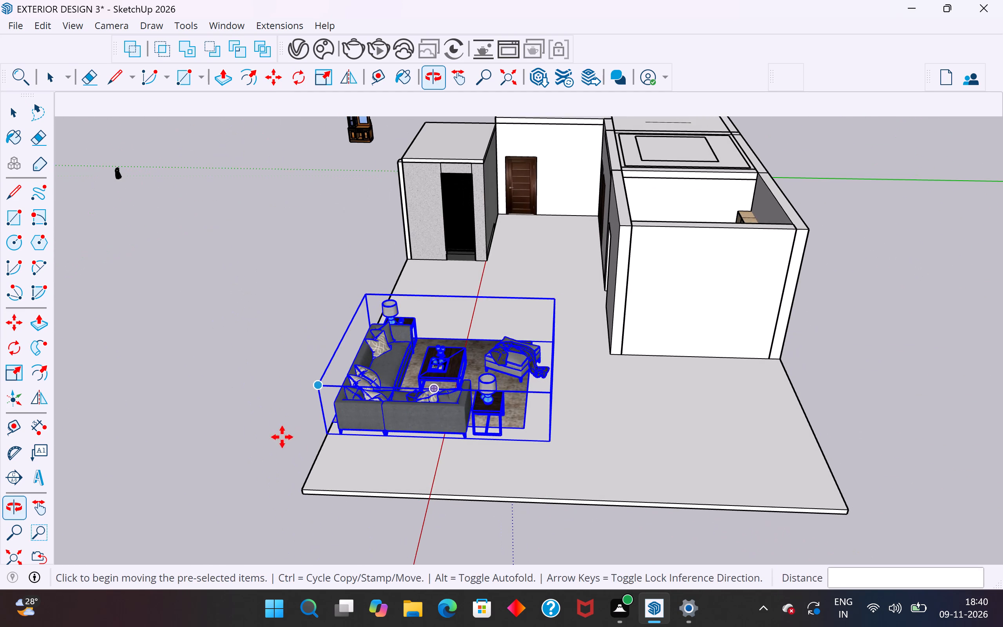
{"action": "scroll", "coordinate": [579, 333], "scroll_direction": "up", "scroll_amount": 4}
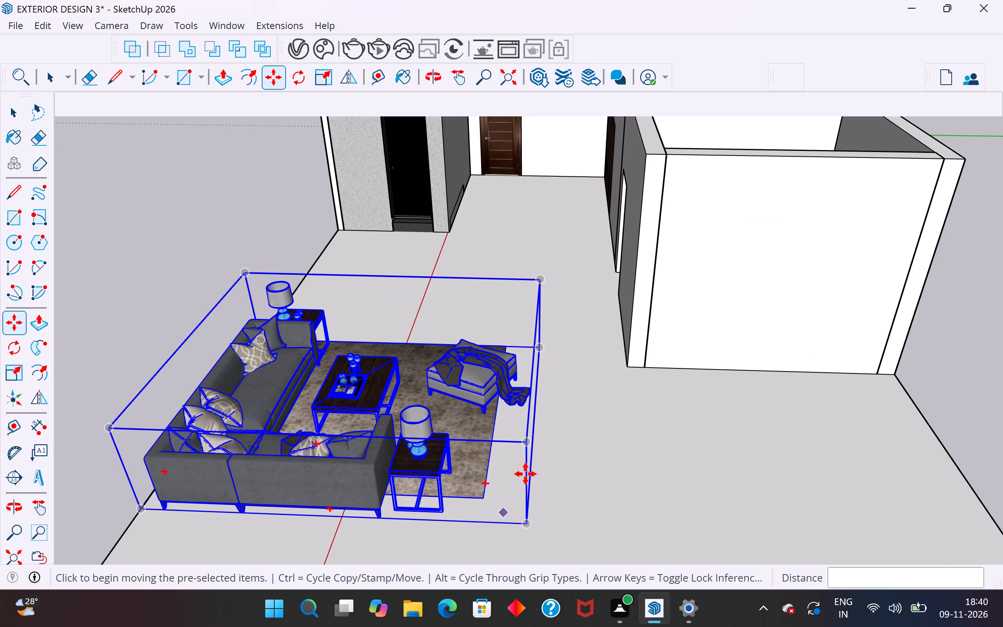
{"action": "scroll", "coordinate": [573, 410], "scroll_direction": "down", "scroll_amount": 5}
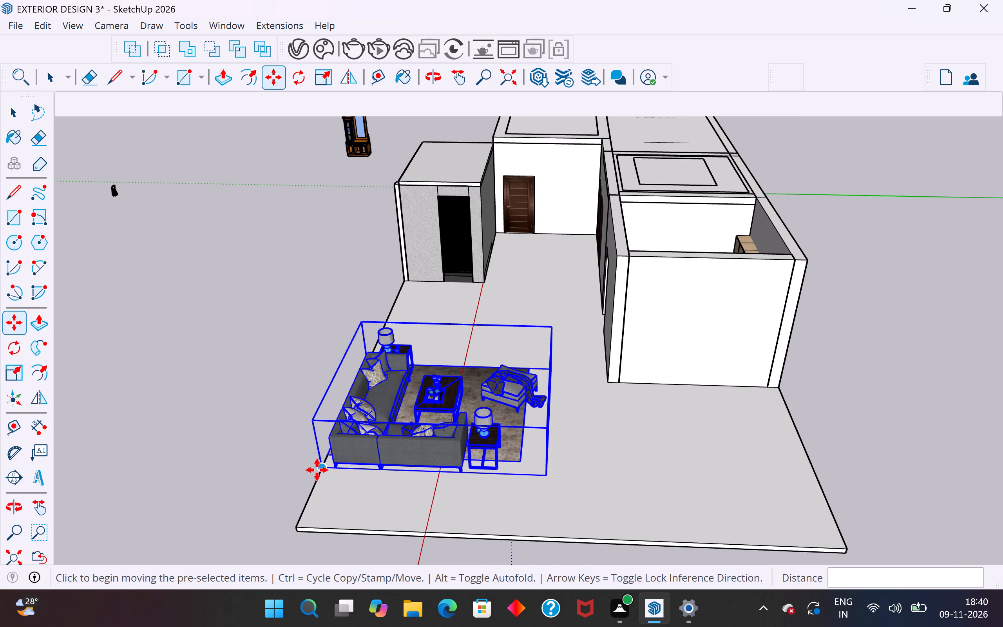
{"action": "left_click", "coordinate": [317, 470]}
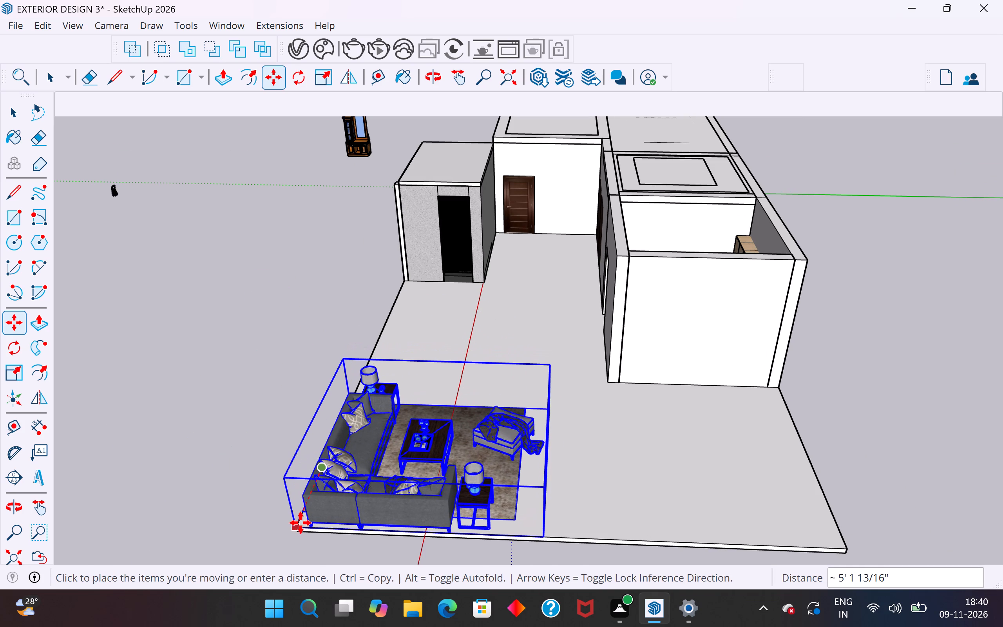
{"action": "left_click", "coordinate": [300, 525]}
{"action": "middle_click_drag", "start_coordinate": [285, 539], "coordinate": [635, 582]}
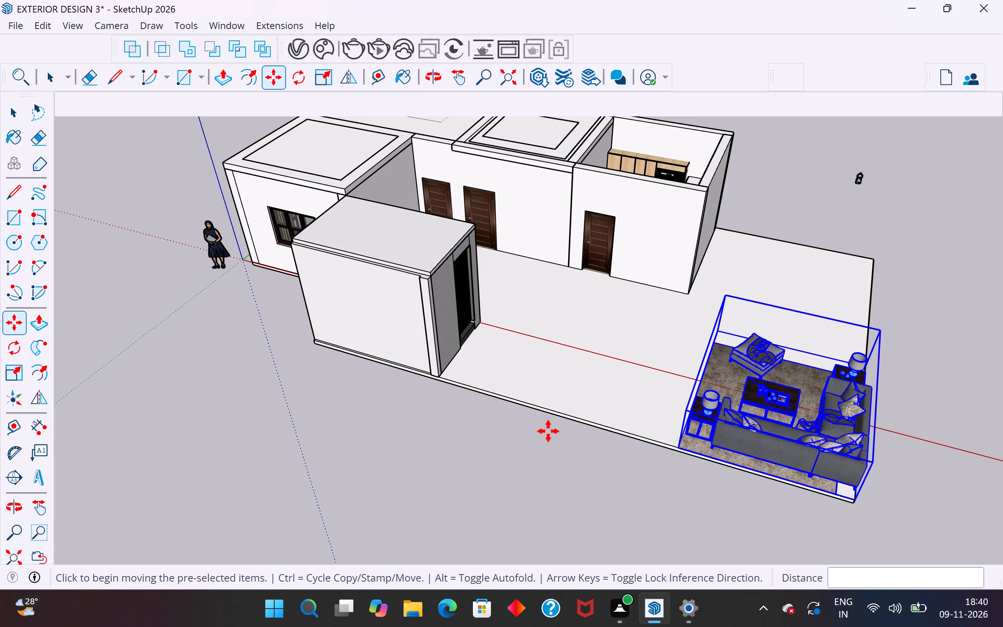
Open 3D Warehouse and clear the existing sofa search term.
{"action": "middle_click_drag", "start_coordinate": [653, 436], "coordinate": [323, 373]}
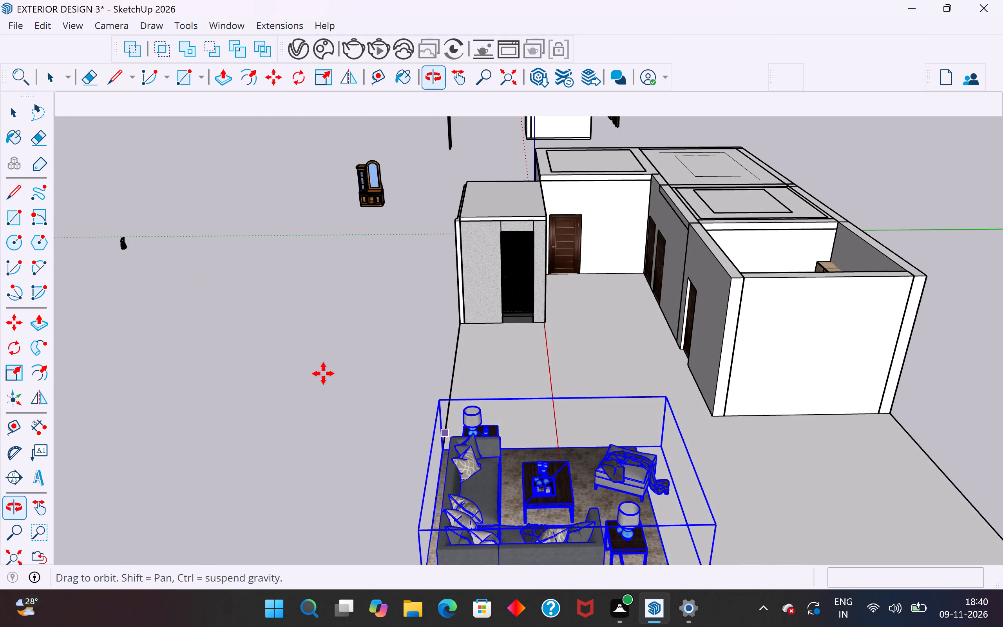
{"action": "scroll", "coordinate": [323, 373], "scroll_direction": "down", "scroll_amount": 1}
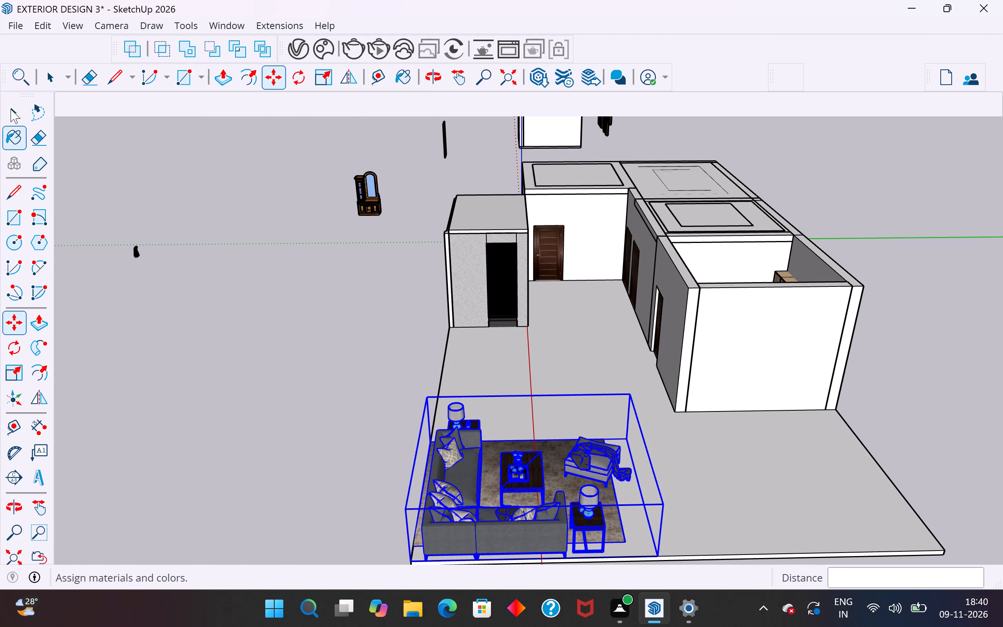
{"action": "left_click", "coordinate": [11, 109]}
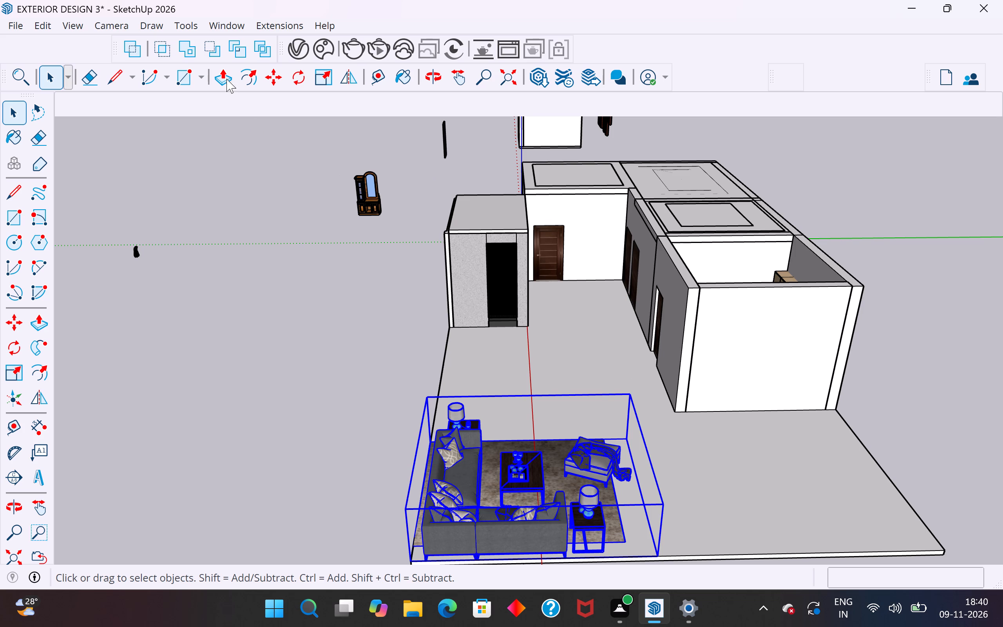
{"action": "left_click", "coordinate": [225, 22]}
{"action": "left_click", "coordinate": [252, 144]}
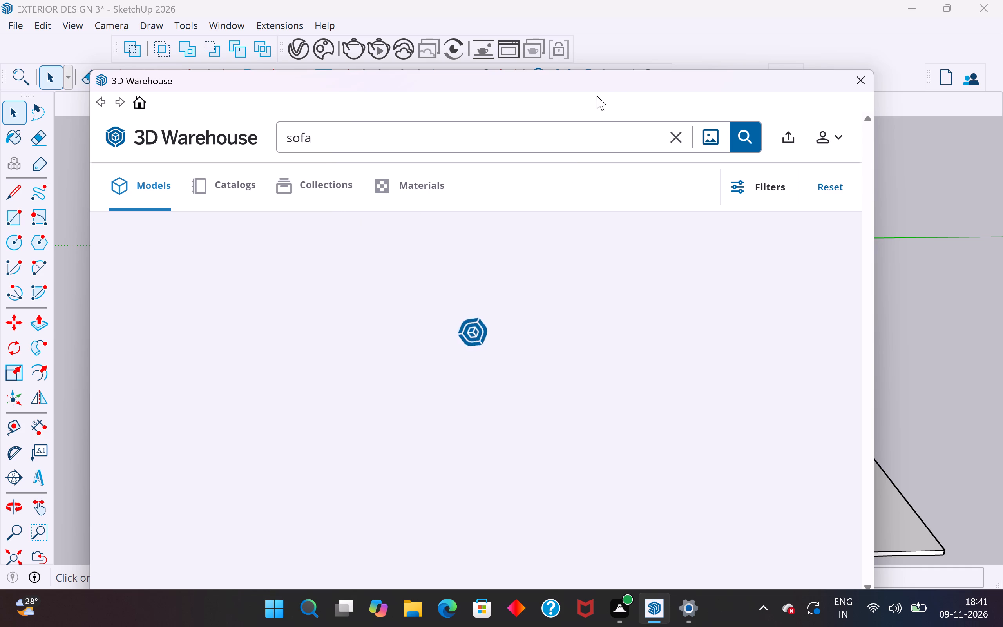
{"action": "left_click_drag", "start_coordinate": [615, 85], "coordinate": [657, 42]}
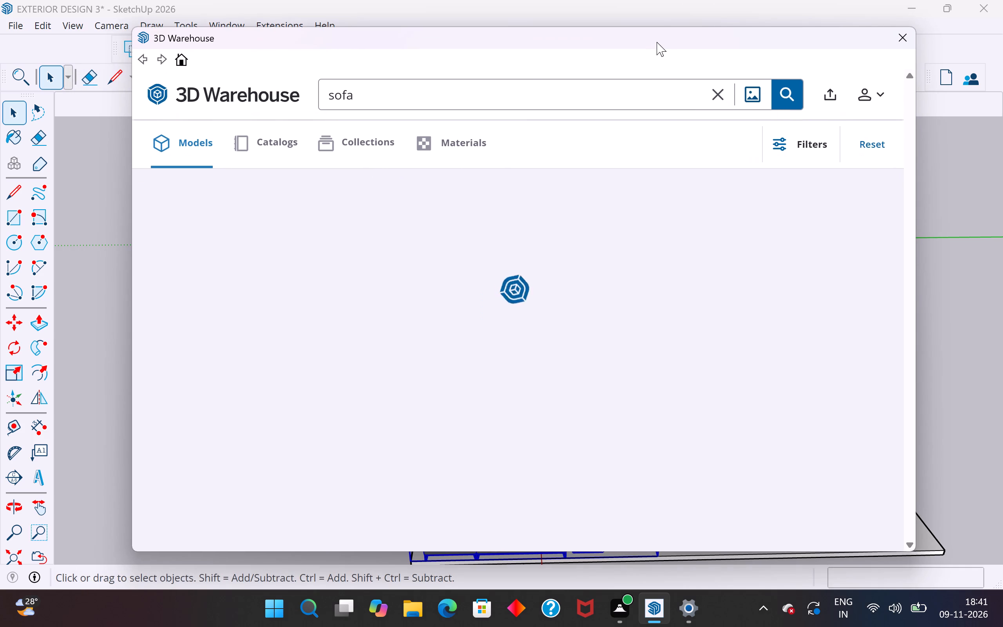
{"action": "left_click_drag", "start_coordinate": [657, 42], "coordinate": [672, 59]}
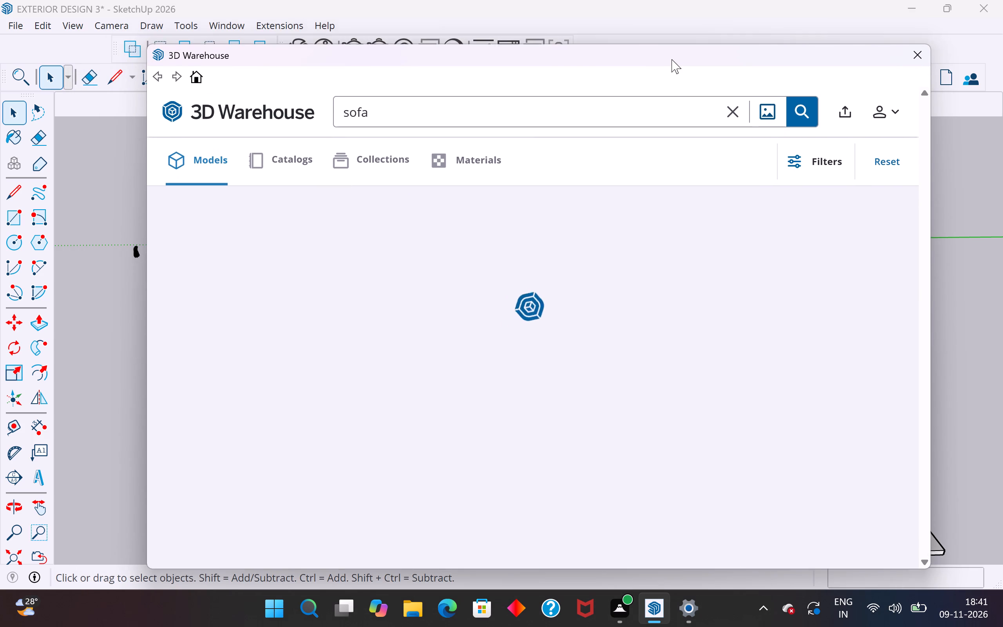
{"action": "left_click_drag", "start_coordinate": [672, 59], "coordinate": [673, 44]}
{"action": "left_click", "coordinate": [478, 105]}
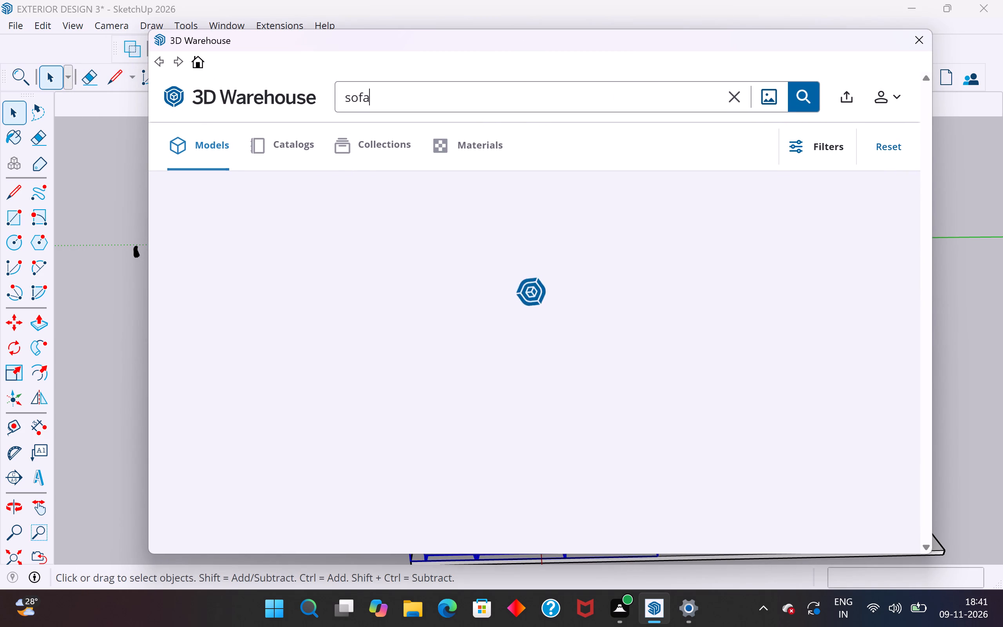
{"action": "left_click", "coordinate": [738, 97]}
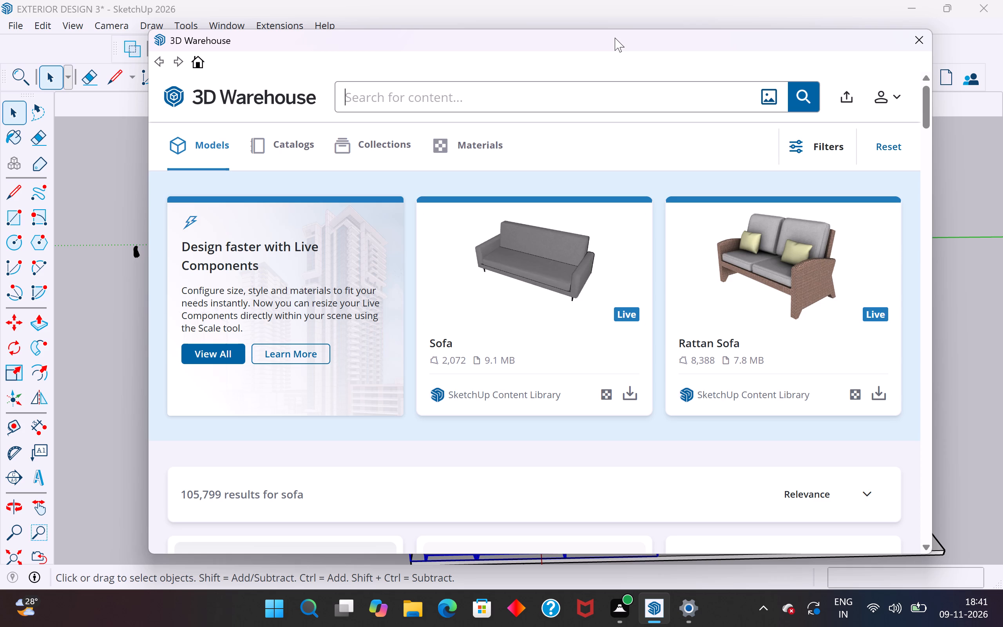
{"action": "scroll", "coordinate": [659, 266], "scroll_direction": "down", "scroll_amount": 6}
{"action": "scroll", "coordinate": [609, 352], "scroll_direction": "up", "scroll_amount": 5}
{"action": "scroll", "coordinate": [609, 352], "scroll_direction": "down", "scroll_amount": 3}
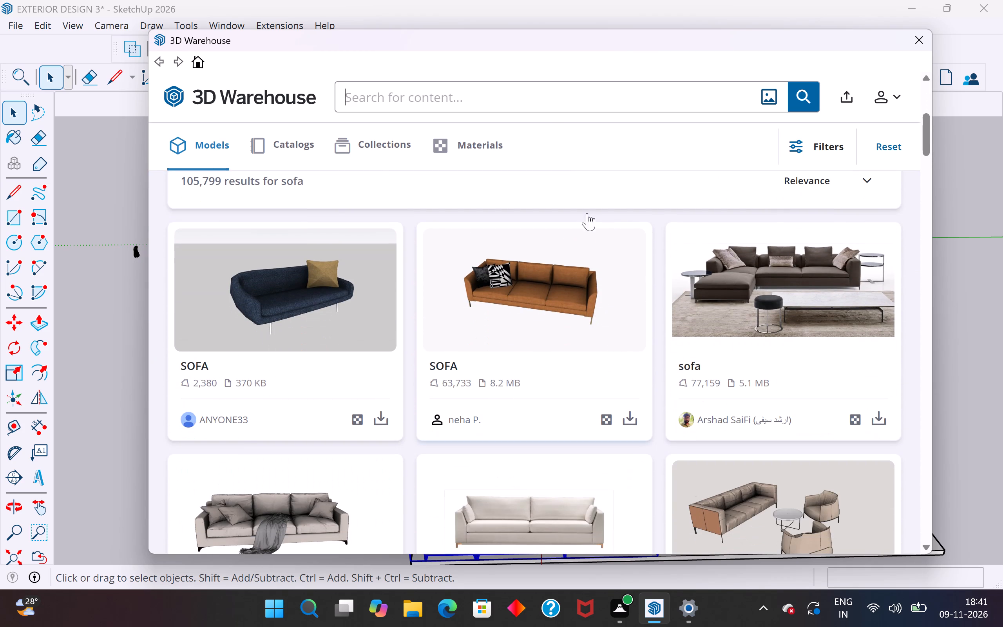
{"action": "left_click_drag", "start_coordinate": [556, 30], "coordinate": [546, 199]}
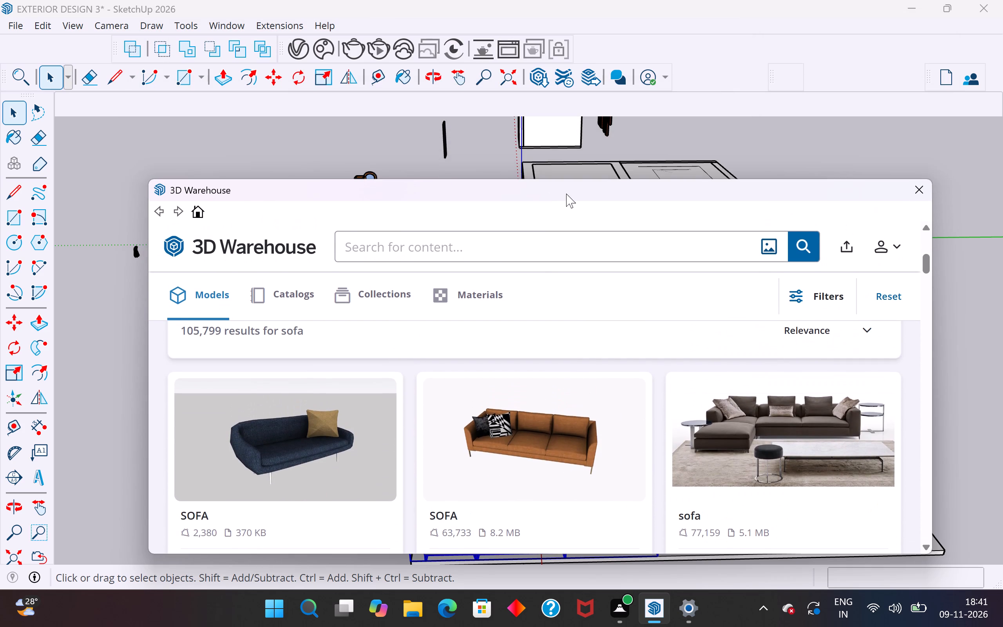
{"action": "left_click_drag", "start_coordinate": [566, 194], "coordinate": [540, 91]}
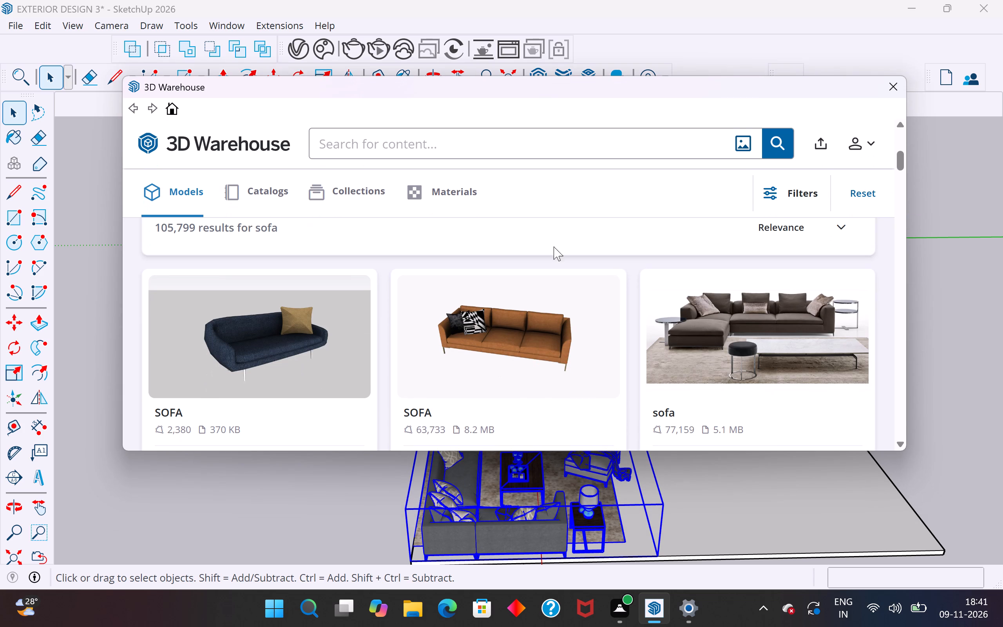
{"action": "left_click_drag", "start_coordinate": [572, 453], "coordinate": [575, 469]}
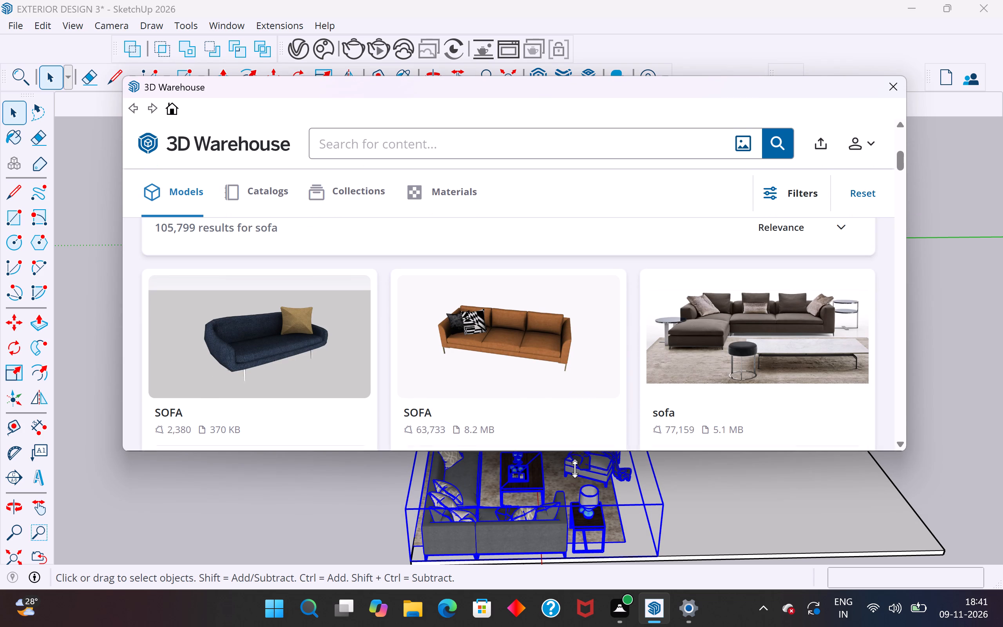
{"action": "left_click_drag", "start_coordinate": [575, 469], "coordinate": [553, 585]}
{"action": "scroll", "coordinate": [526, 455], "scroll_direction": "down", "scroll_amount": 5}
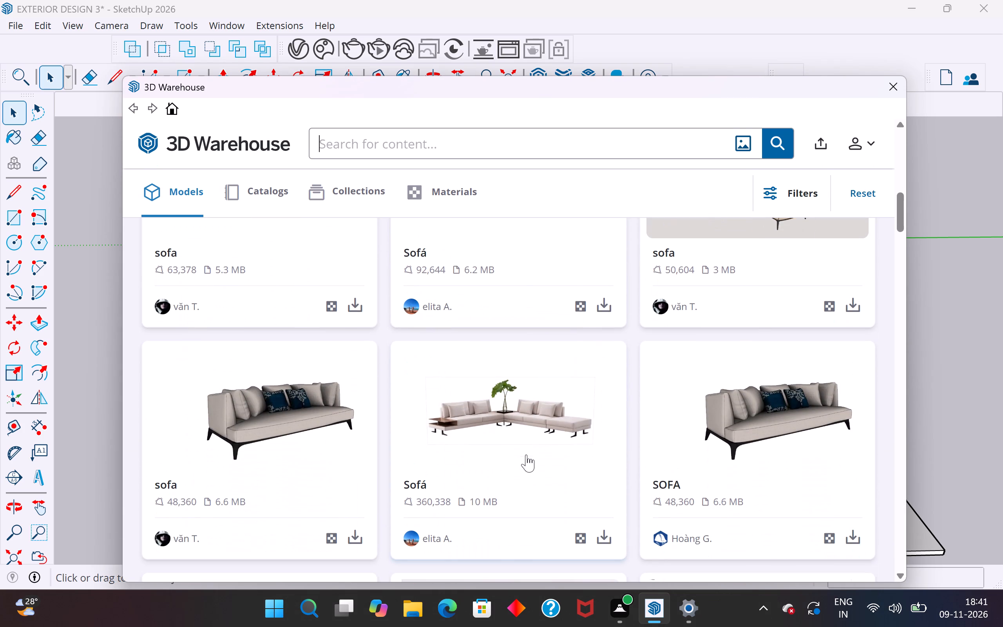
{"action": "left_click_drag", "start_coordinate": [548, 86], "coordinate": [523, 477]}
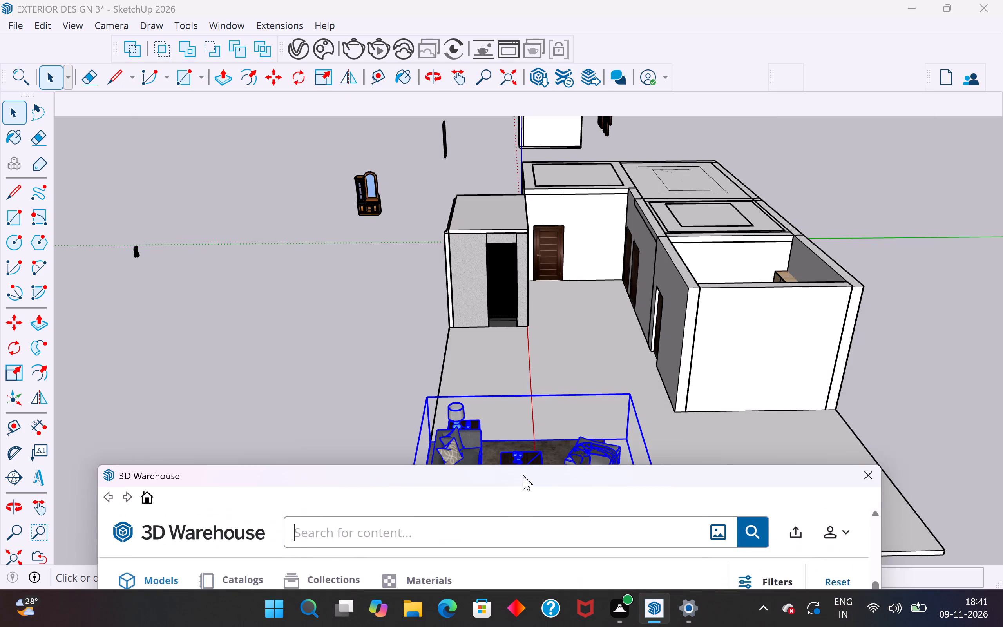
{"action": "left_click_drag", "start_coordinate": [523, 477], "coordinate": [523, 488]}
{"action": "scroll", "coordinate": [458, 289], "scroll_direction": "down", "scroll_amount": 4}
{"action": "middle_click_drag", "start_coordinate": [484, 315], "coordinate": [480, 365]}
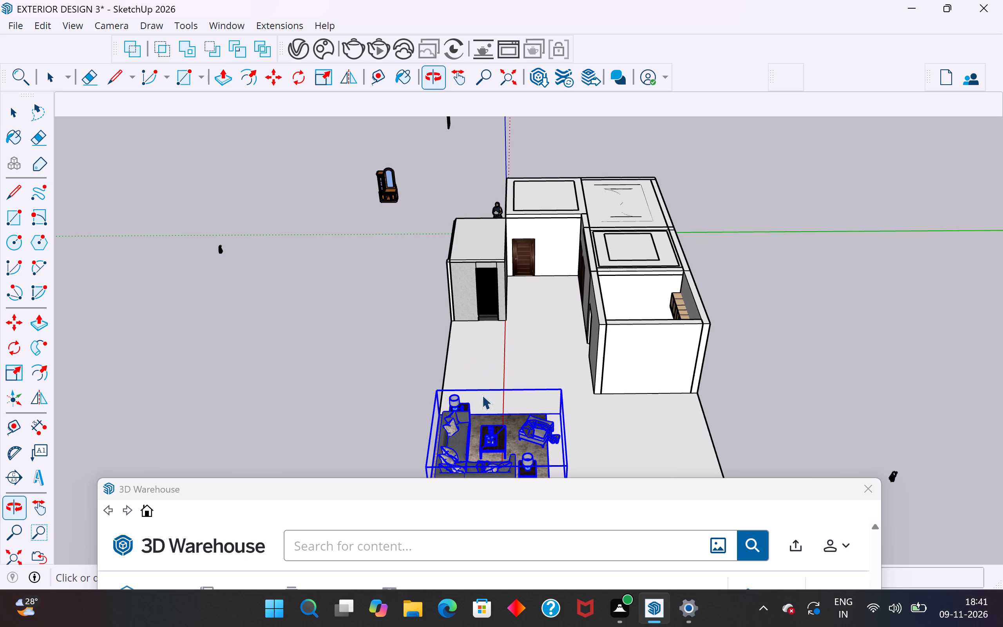
Search 3D Warehouse for "dinning table".
{"action": "left_click_drag", "start_coordinate": [454, 491], "coordinate": [487, 219]}
{"action": "left_click", "coordinate": [482, 281]}
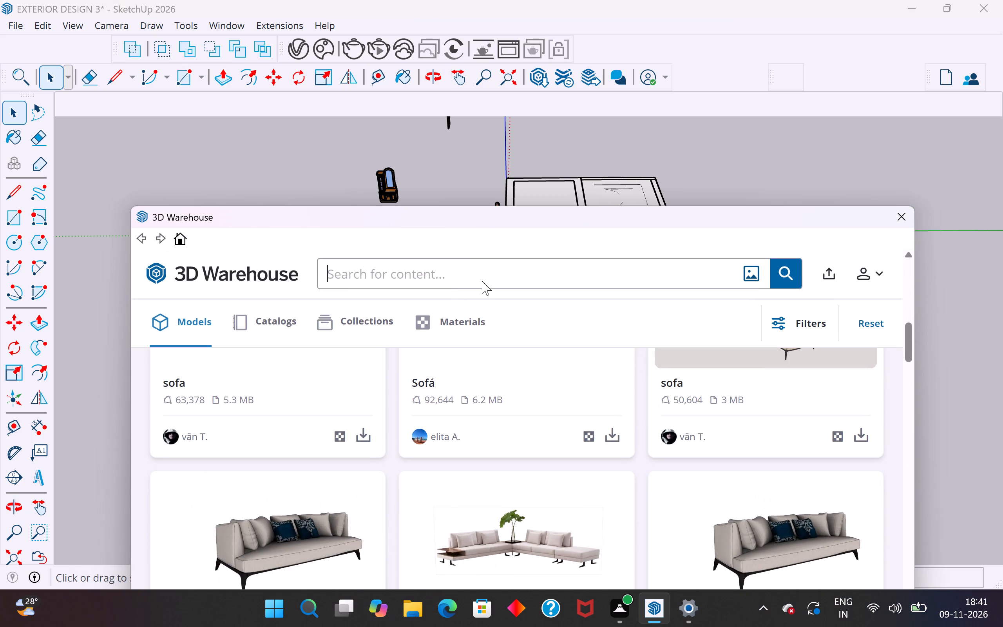
{"action": "type", "text": "dinning tabile"}
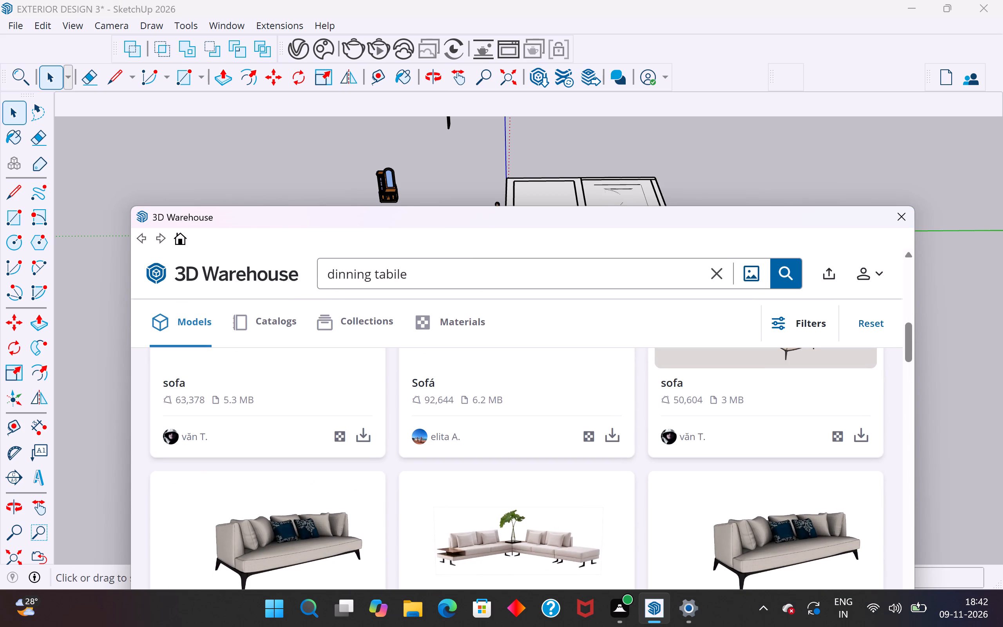
{"action": "key", "text": "BackSpace"}
{"action": "key", "text": "BackSpace"}
{"action": "key", "text": "BackSpace"}
{"action": "type", "text": "le"}
{"action": "key", "text": "Return"}
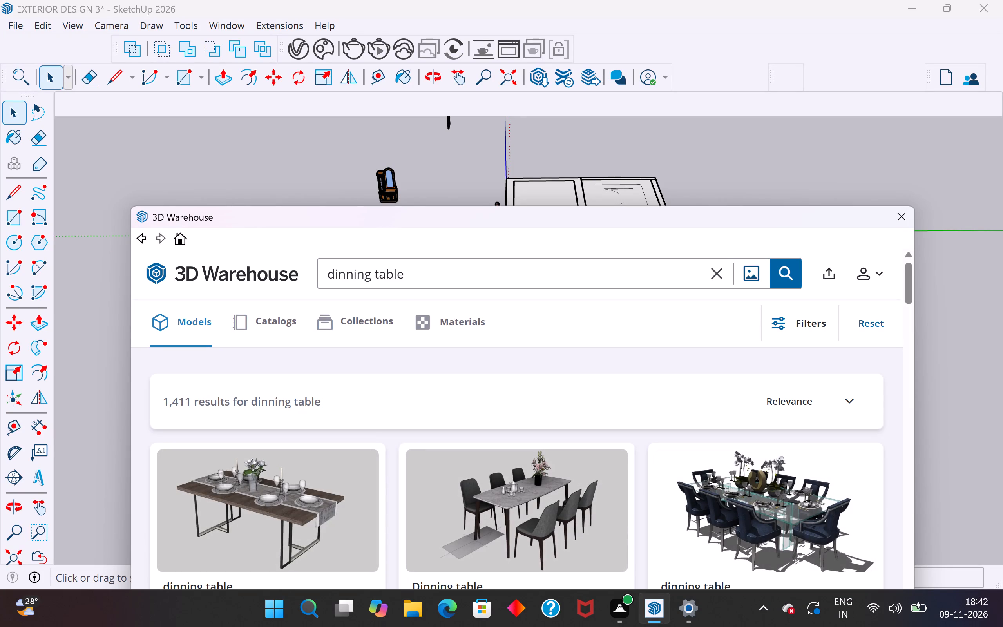
Load the 1 MB Dinning table model with cream chairs into the model and place it on the open floor beside the sofa set.
{"action": "scroll", "coordinate": [547, 277], "scroll_direction": "down", "scroll_amount": 2}
{"action": "scroll", "coordinate": [617, 435], "scroll_direction": "up", "scroll_amount": 2}
{"action": "scroll", "coordinate": [617, 435], "scroll_direction": "down", "scroll_amount": 3}
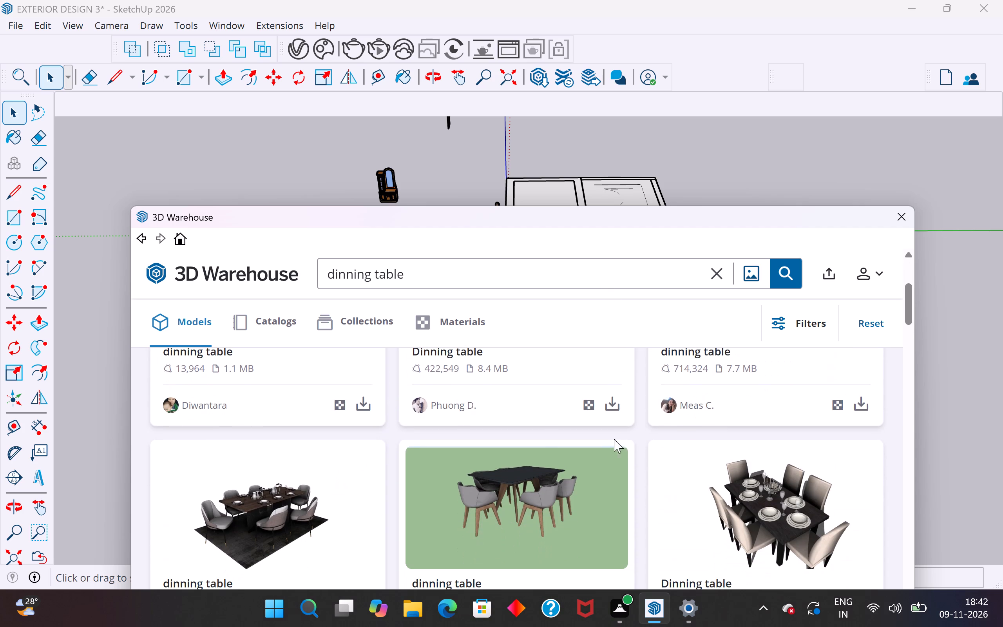
{"action": "scroll", "coordinate": [606, 451], "scroll_direction": "down", "scroll_amount": 3}
{"action": "scroll", "coordinate": [606, 451], "scroll_direction": "up", "scroll_amount": 2}
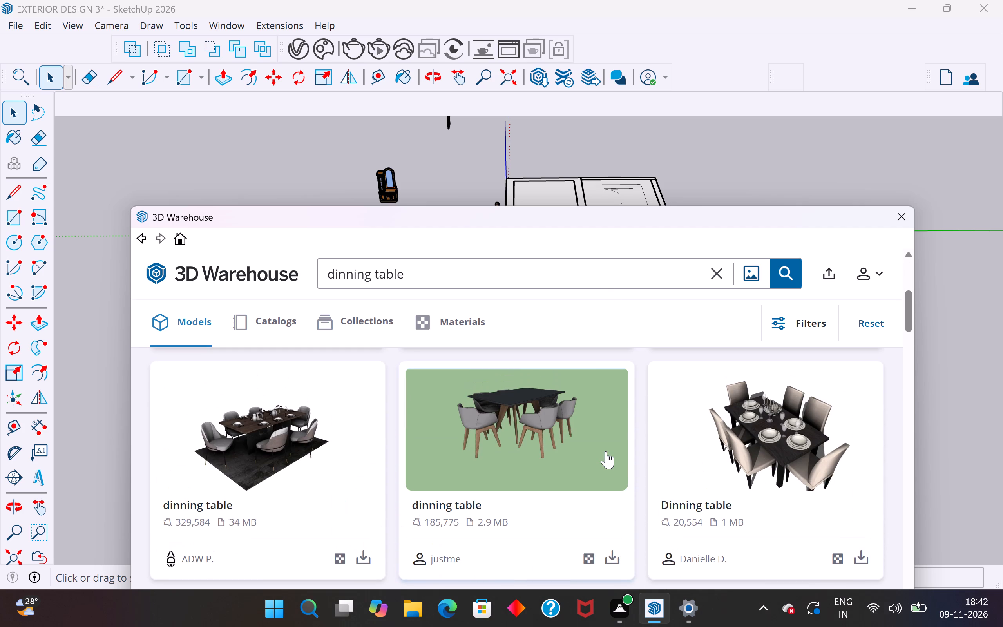
{"action": "scroll", "coordinate": [608, 446], "scroll_direction": "down", "scroll_amount": 2}
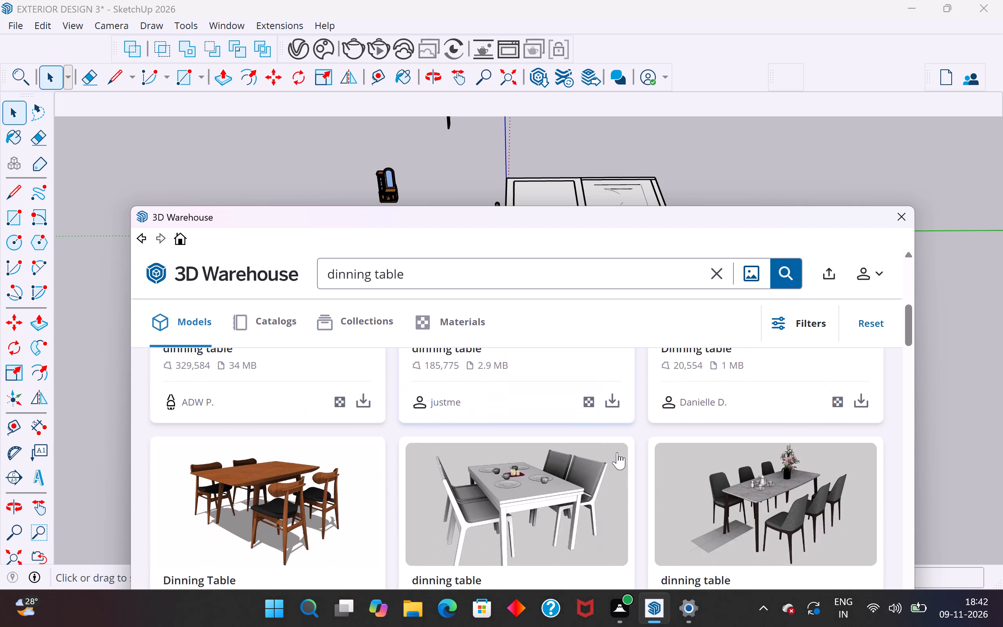
{"action": "left_click", "coordinate": [866, 397]}
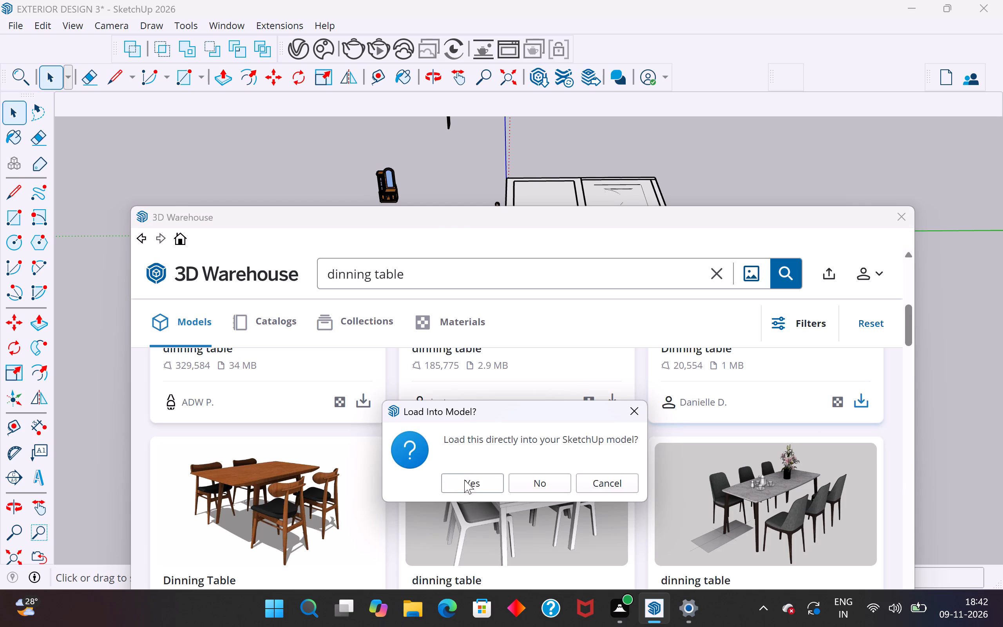
{"action": "left_click", "coordinate": [464, 480]}
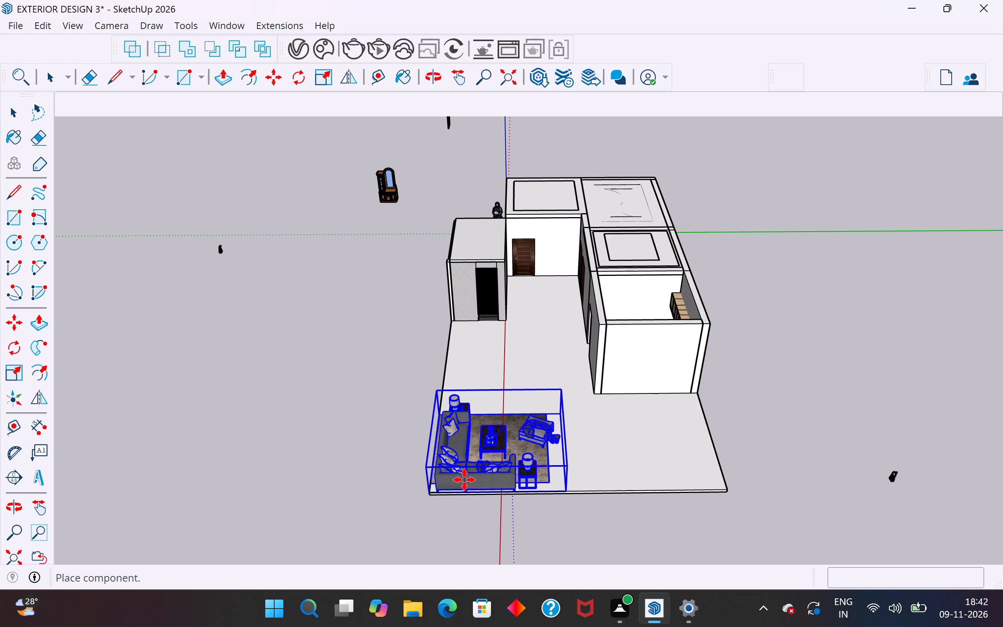
{"action": "scroll", "coordinate": [602, 429], "scroll_direction": "up", "scroll_amount": 3}
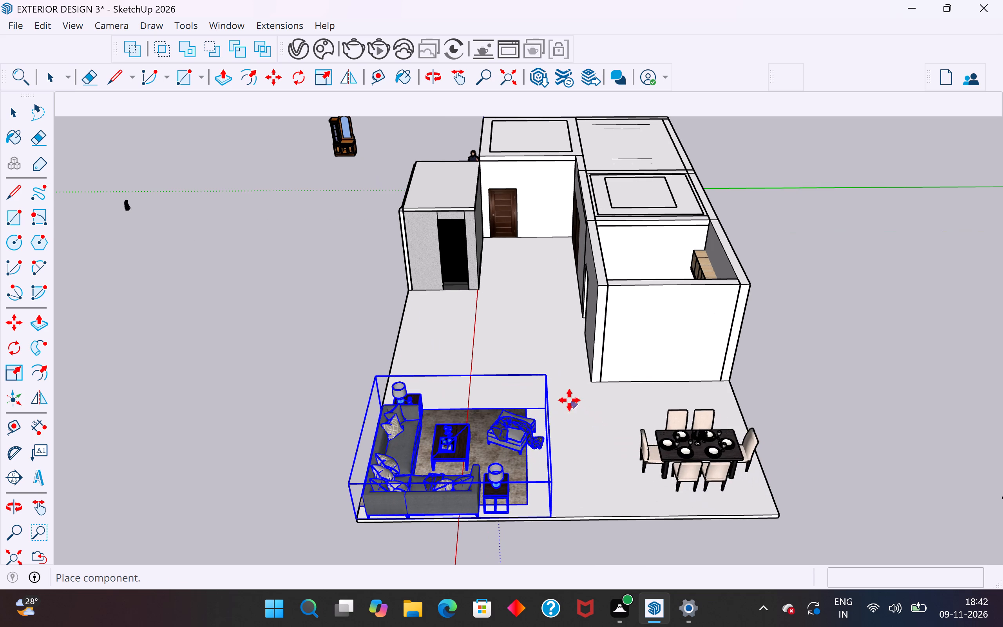
{"action": "left_click", "coordinate": [559, 400]}
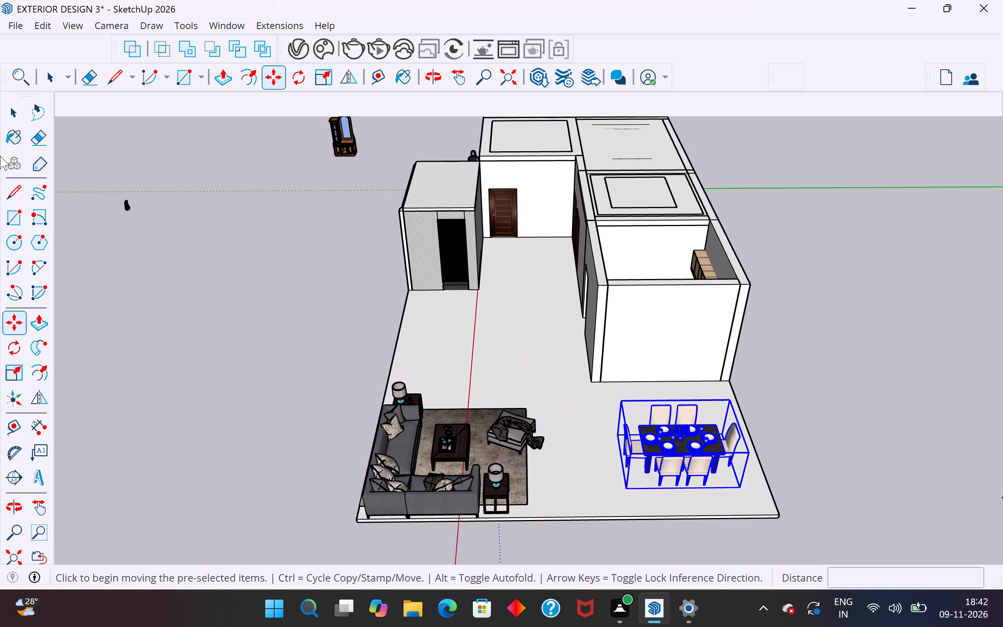
{"action": "left_click", "coordinate": [20, 109]}
{"action": "left_click", "coordinate": [121, 264]}
Rotate the dining set 90 degrees on the floor plane about its front corner nearest the sofa set.
{"action": "middle_click_drag", "start_coordinate": [729, 471], "coordinate": [849, 454]}
{"action": "scroll", "coordinate": [753, 385], "scroll_direction": "up", "scroll_amount": 5}
{"action": "middle_click_drag", "start_coordinate": [760, 390], "coordinate": [615, 343]}
{"action": "middle_click_drag", "start_coordinate": [662, 380], "coordinate": [695, 340]}
{"action": "scroll", "coordinate": [662, 380], "scroll_direction": "up", "scroll_amount": 1}
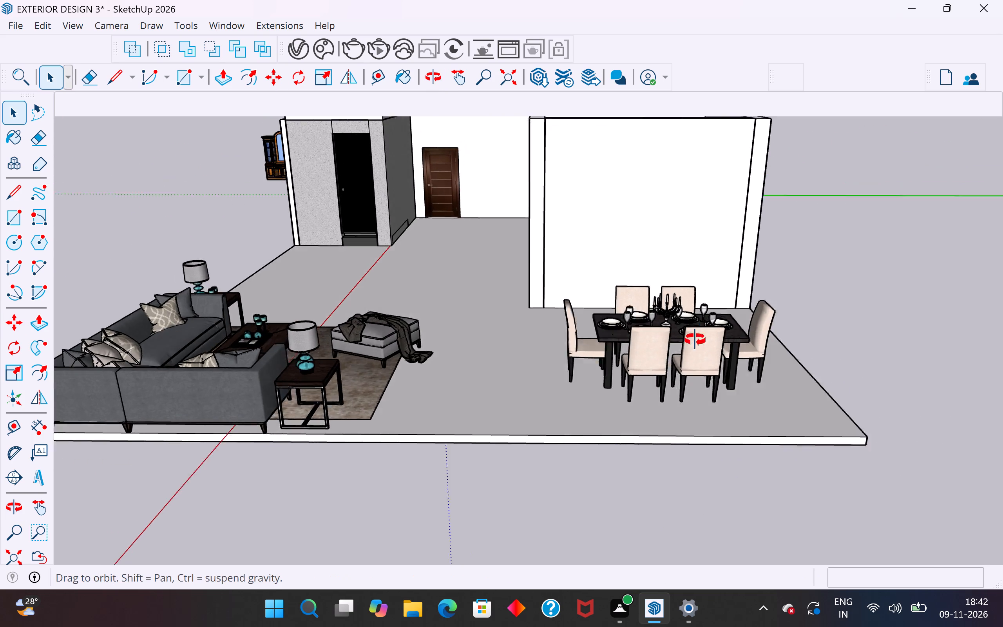
{"action": "middle_click_drag", "start_coordinate": [695, 340], "coordinate": [591, 359]}
{"action": "scroll", "coordinate": [553, 344], "scroll_direction": "up", "scroll_amount": 5}
{"action": "middle_click_drag", "start_coordinate": [587, 366], "coordinate": [634, 397]}
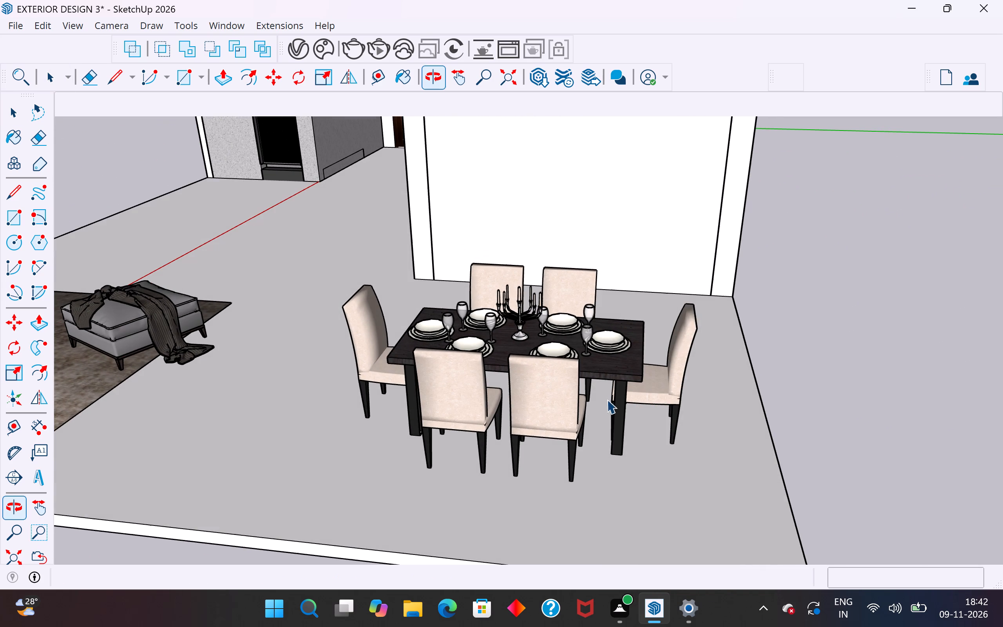
{"action": "left_click", "coordinate": [555, 377]}
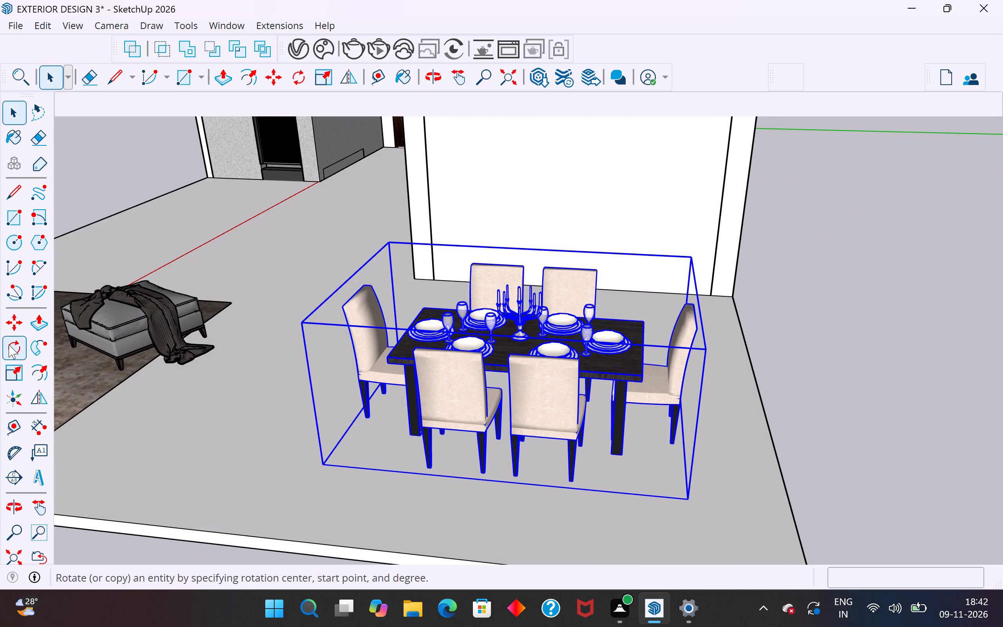
{"action": "left_click", "coordinate": [9, 344]}
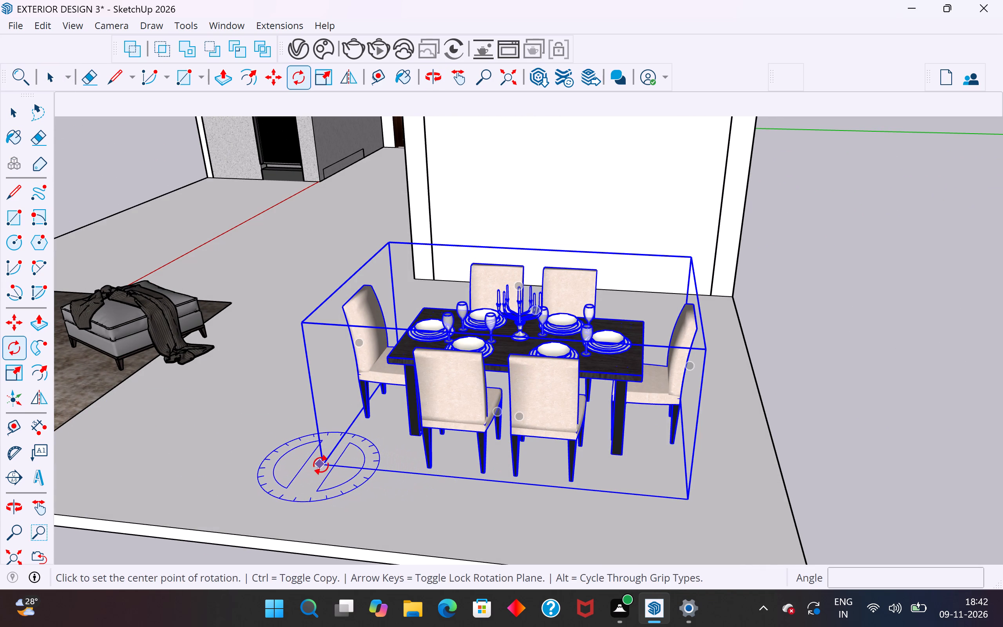
{"action": "left_click", "coordinate": [323, 463]}
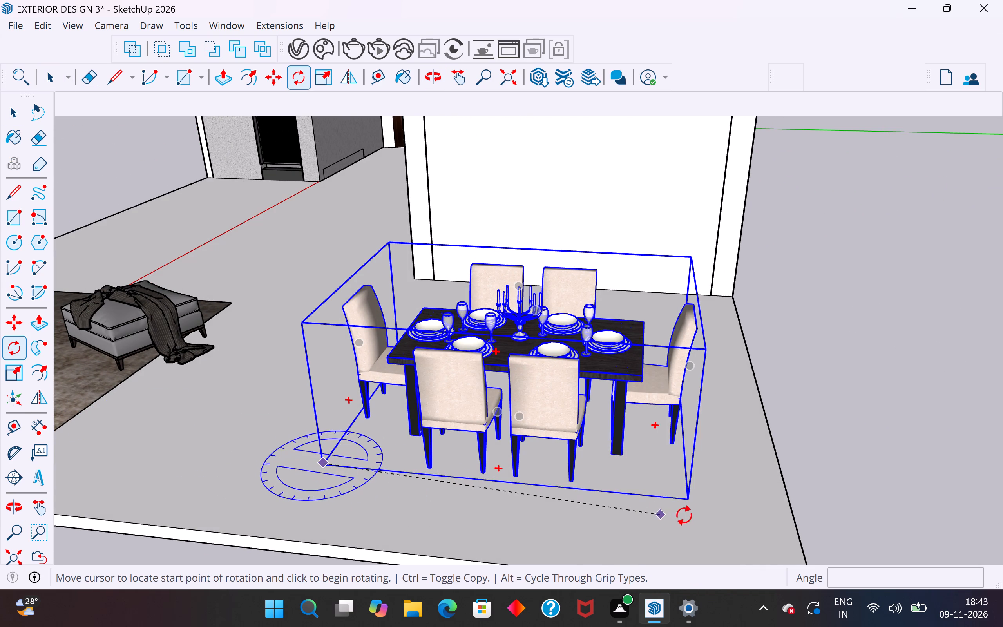
{"action": "left_click", "coordinate": [697, 498]}
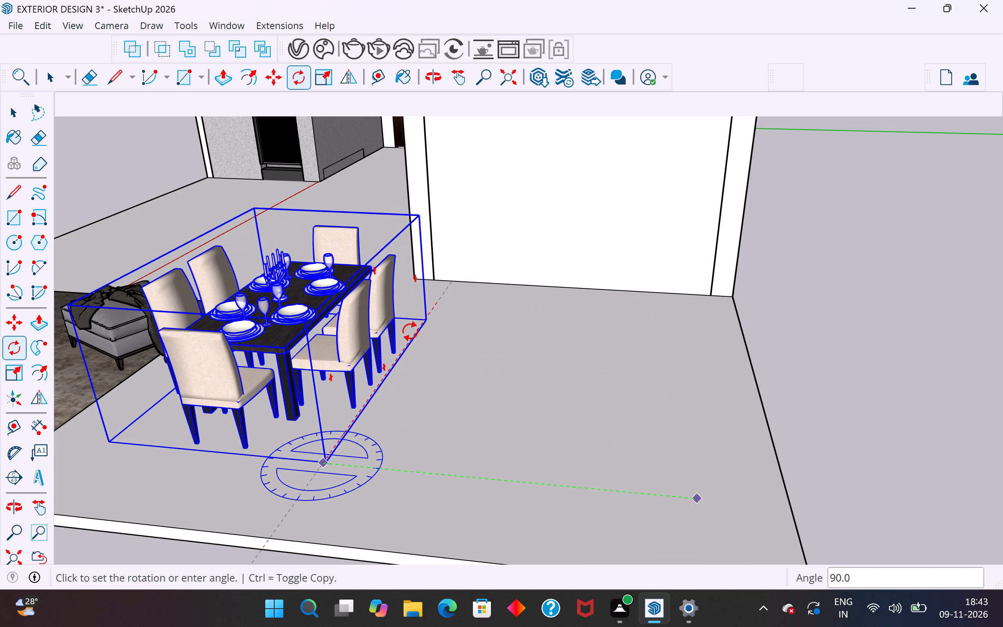
{"action": "left_click", "coordinate": [345, 437]}
{"action": "left_click", "coordinate": [21, 110]}
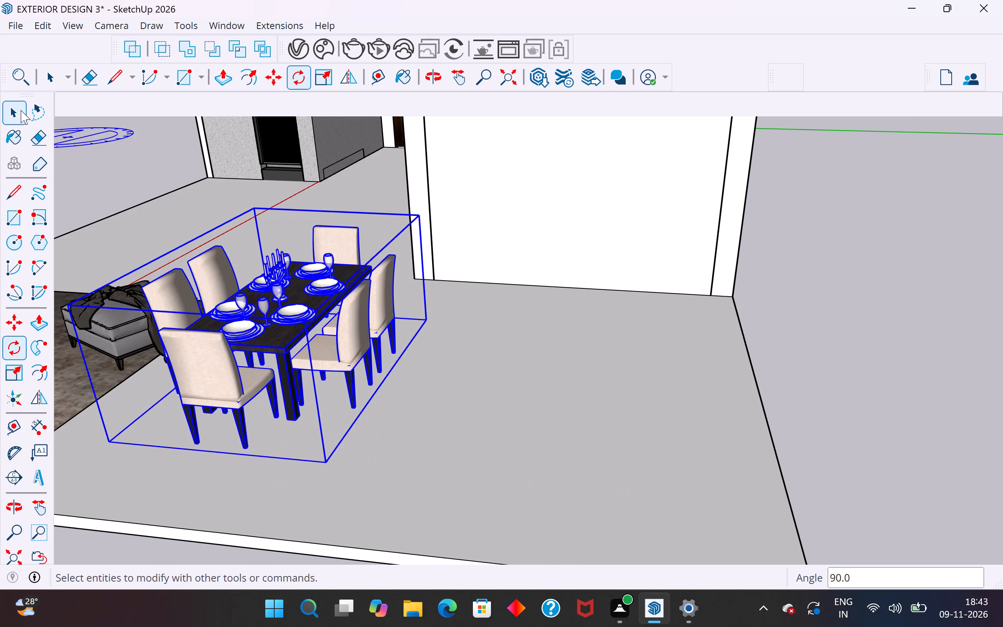
{"action": "left_click", "coordinate": [1002, 376]}
Move the dining set about 7' 5" along the green axis, away from the sofa set.
{"action": "scroll", "coordinate": [787, 335], "scroll_direction": "down", "scroll_amount": 6}
{"action": "middle_click_drag", "start_coordinate": [650, 389], "coordinate": [628, 499]}
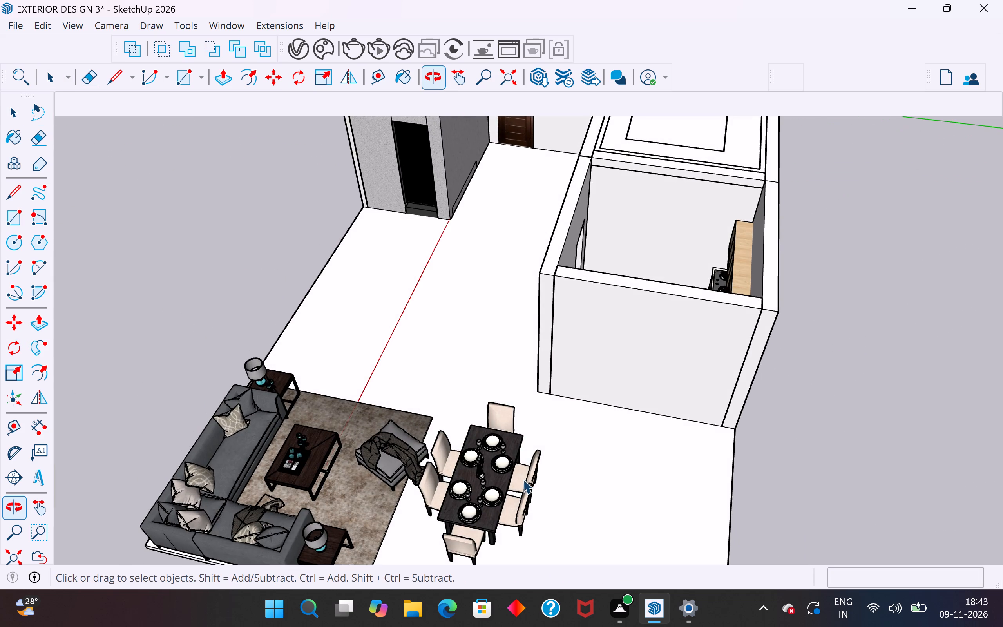
{"action": "left_click", "coordinate": [494, 498]}
{"action": "scroll", "coordinate": [659, 220], "scroll_direction": "down", "scroll_amount": 5}
{"action": "middle_click_drag", "start_coordinate": [596, 399], "coordinate": [657, 423]}
{"action": "scroll", "coordinate": [616, 467], "scroll_direction": "up", "scroll_amount": 8}
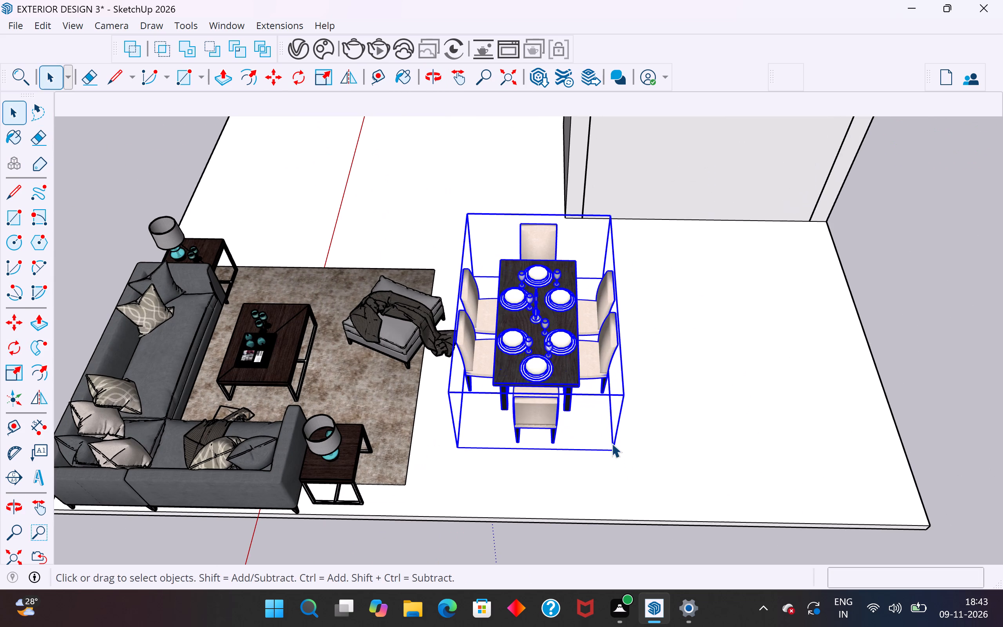
{"action": "key", "text": "m"}
{"action": "left_click", "coordinate": [610, 451]}
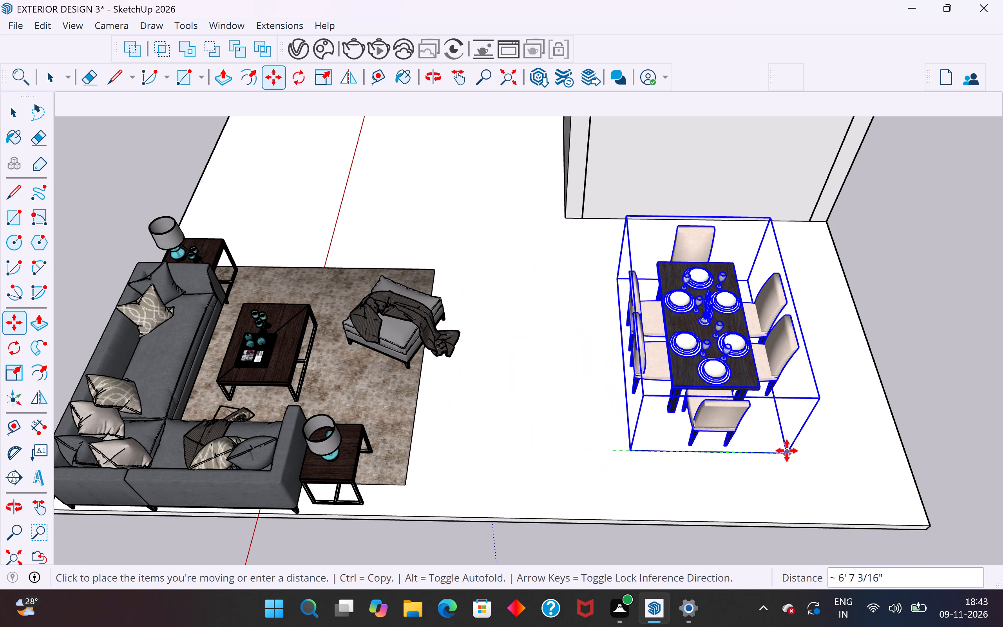
{"action": "left_click", "coordinate": [808, 451]}
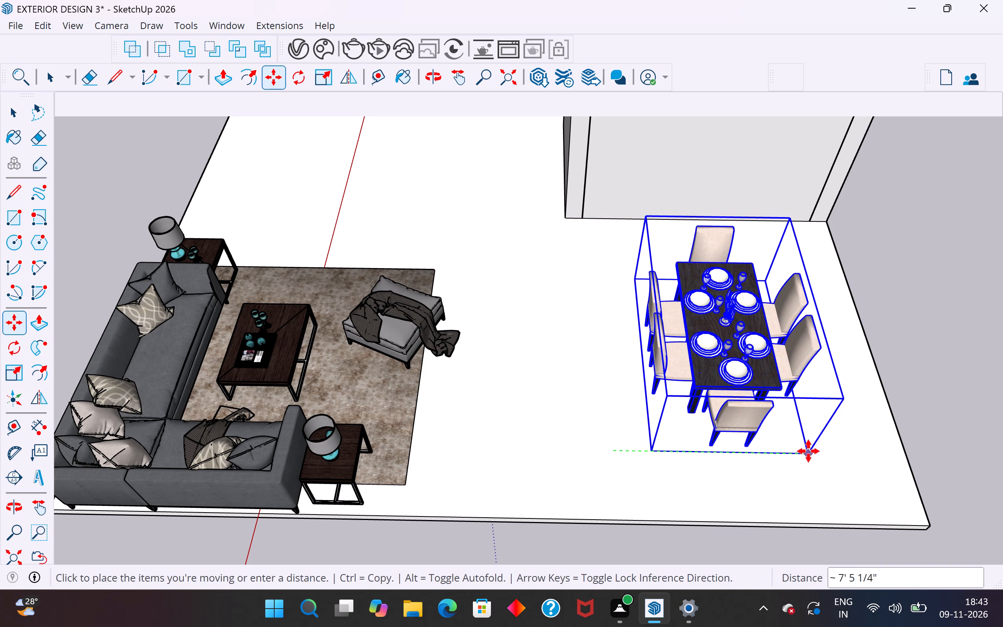
{"action": "left_click", "coordinate": [25, 112]}
{"action": "left_click", "coordinate": [106, 164]}
Move the sofa set about 2' 4" inward along the red axis from the floor slab's outer edge.
{"action": "middle_click_drag", "start_coordinate": [678, 459], "coordinate": [758, 313]}
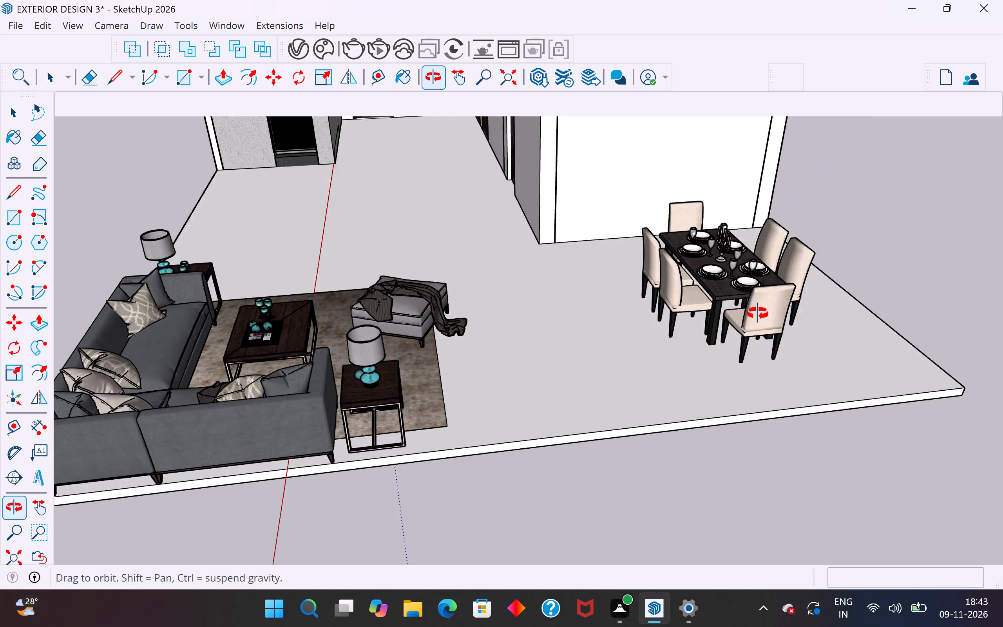
{"action": "middle_click_drag", "start_coordinate": [758, 313], "coordinate": [1002, 296]}
{"action": "middle_click_drag", "start_coordinate": [706, 358], "coordinate": [758, 333]}
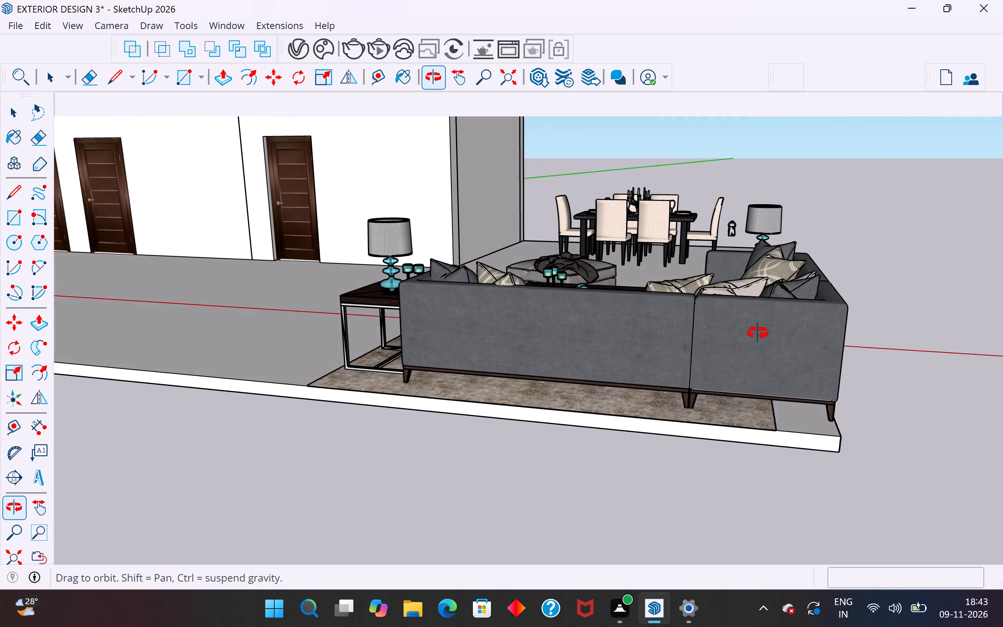
{"action": "middle_click_drag", "start_coordinate": [758, 333], "coordinate": [760, 332]}
{"action": "scroll", "coordinate": [758, 332], "scroll_direction": "down", "scroll_amount": 4}
{"action": "middle_click_drag", "start_coordinate": [628, 417], "coordinate": [698, 427]}
{"action": "scroll", "coordinate": [789, 412], "scroll_direction": "up", "scroll_amount": 2}
{"action": "left_click", "coordinate": [743, 335]}
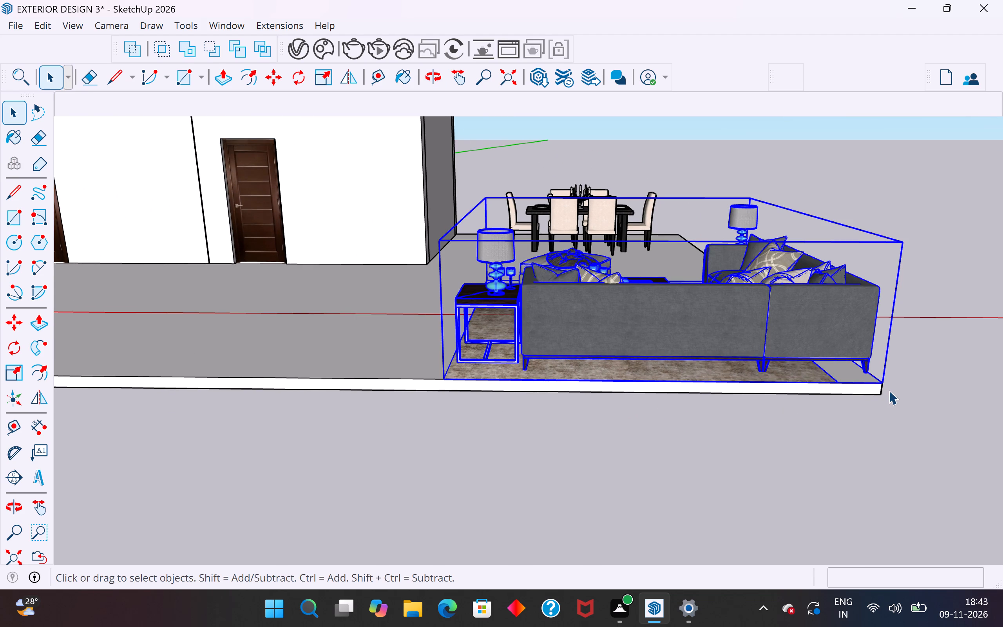
{"action": "key", "text": "m"}
{"action": "left_click", "coordinate": [886, 382]}
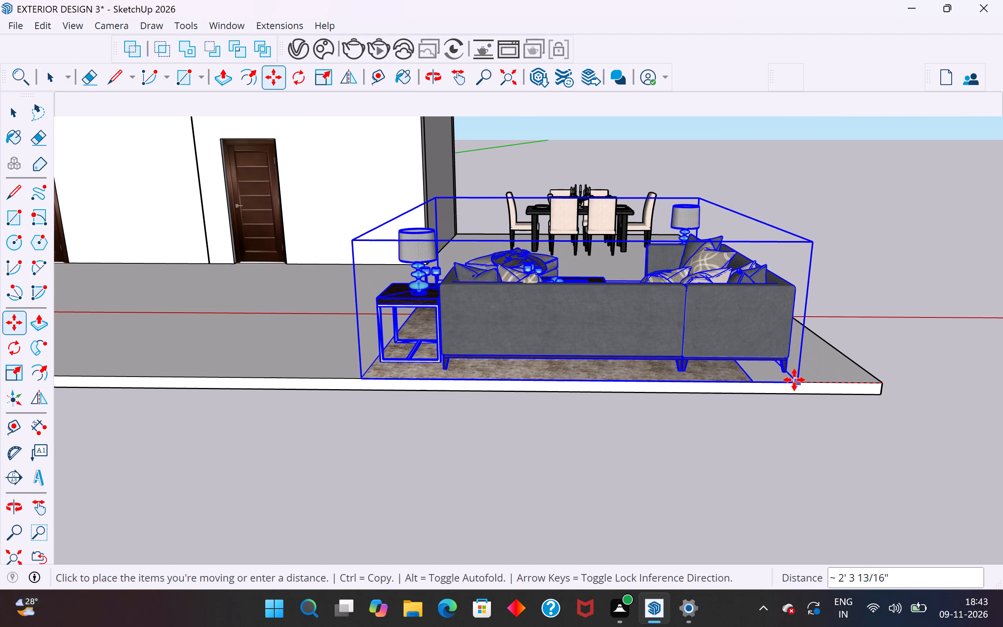
{"action": "left_click", "coordinate": [793, 380]}
Move the sofa set about 2 feet along the green axis toward the dining set.
{"action": "middle_click_drag", "start_coordinate": [844, 463], "coordinate": [420, 601]}
{"action": "scroll", "coordinate": [510, 497], "scroll_direction": "down", "scroll_amount": 5}
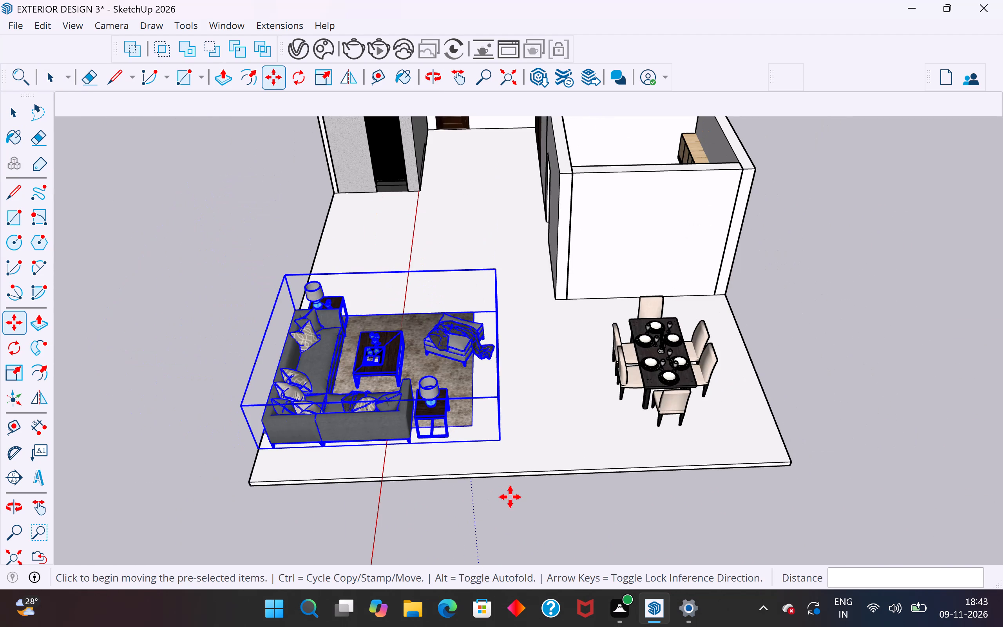
{"action": "left_click", "coordinate": [505, 444]}
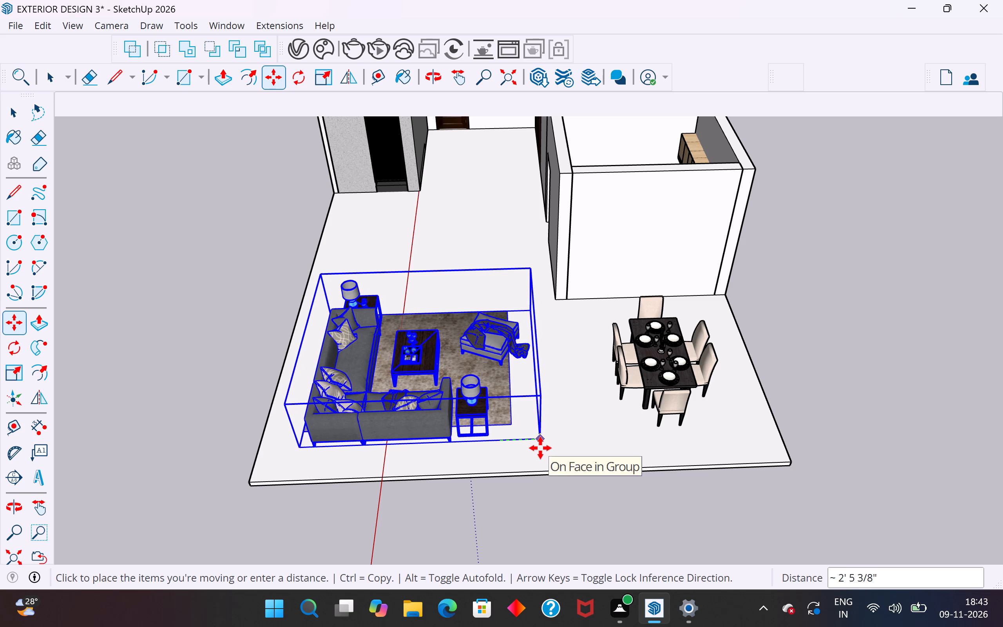
{"action": "left_click", "coordinate": [534, 448]}
{"action": "middle_click_drag", "start_coordinate": [634, 515], "coordinate": [696, 498]}
{"action": "scroll", "coordinate": [772, 403], "scroll_direction": "up", "scroll_amount": 3}
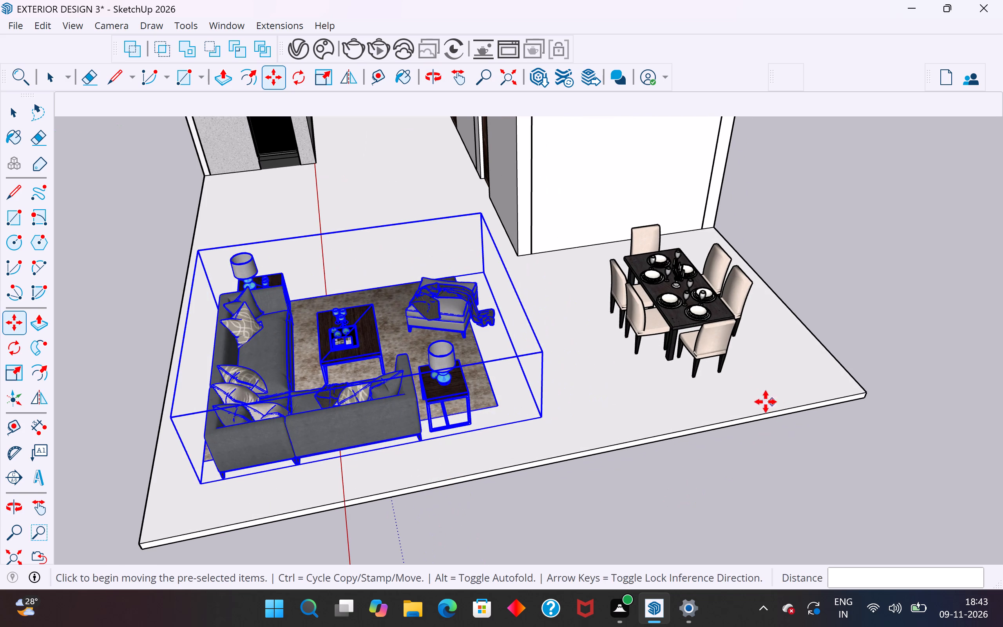
{"action": "left_click", "coordinate": [21, 111]}
{"action": "left_click", "coordinate": [134, 198]}
Make a group from the kitchen side wall that contains the door opening.
{"action": "middle_click_drag", "start_coordinate": [481, 324], "coordinate": [516, 377]}
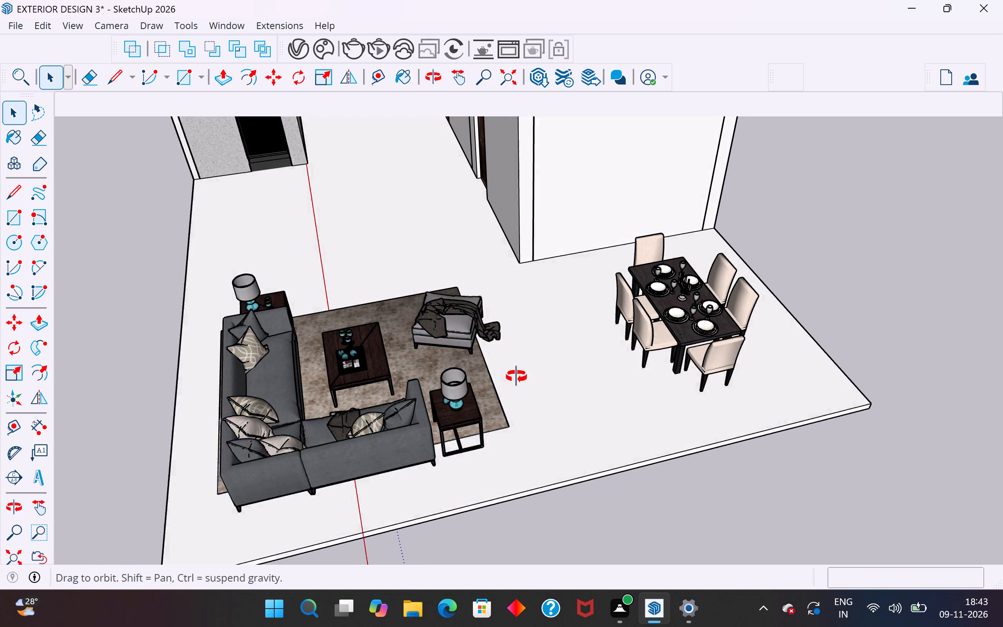
{"action": "middle_click_drag", "start_coordinate": [516, 377], "coordinate": [517, 378]}
{"action": "scroll", "coordinate": [526, 352], "scroll_direction": "down", "scroll_amount": 5}
{"action": "left_click", "coordinate": [515, 250]}
{"action": "triple_click", "coordinate": [520, 228]}
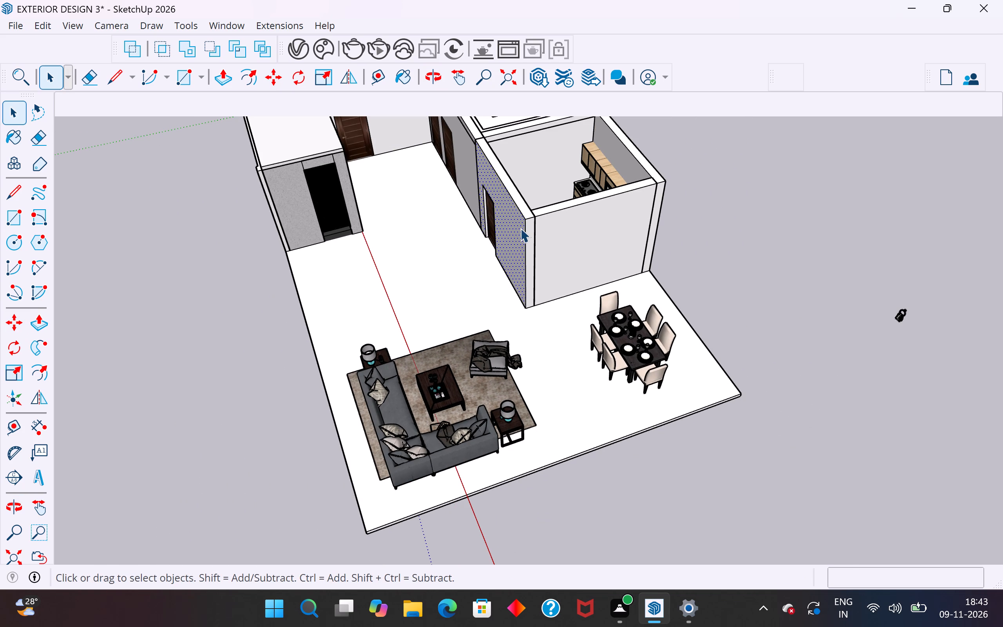
{"action": "right_click", "coordinate": [520, 228]}
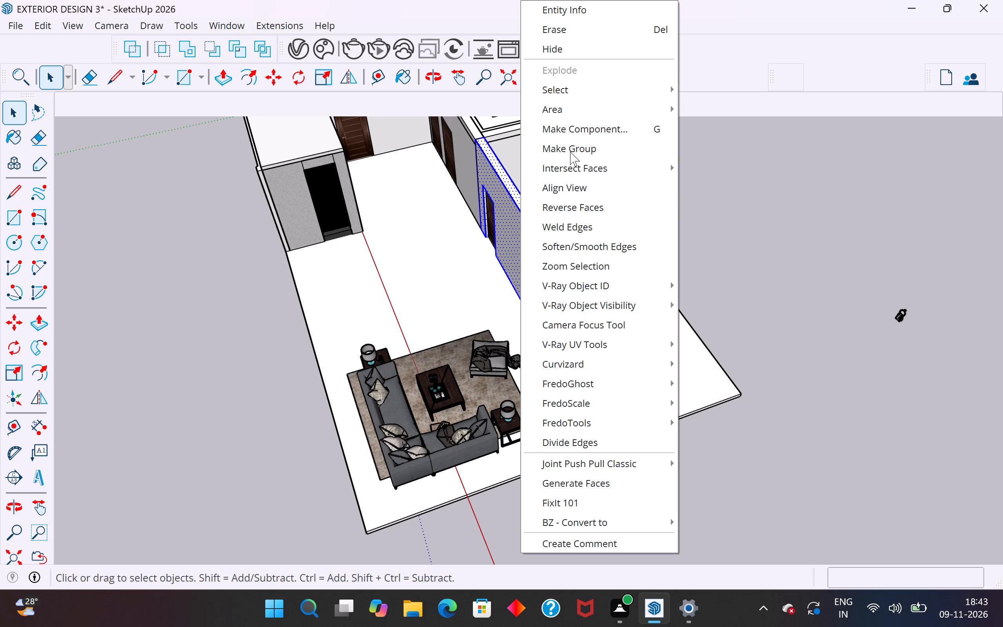
{"action": "left_click", "coordinate": [570, 152]}
{"action": "left_click", "coordinate": [692, 238]}
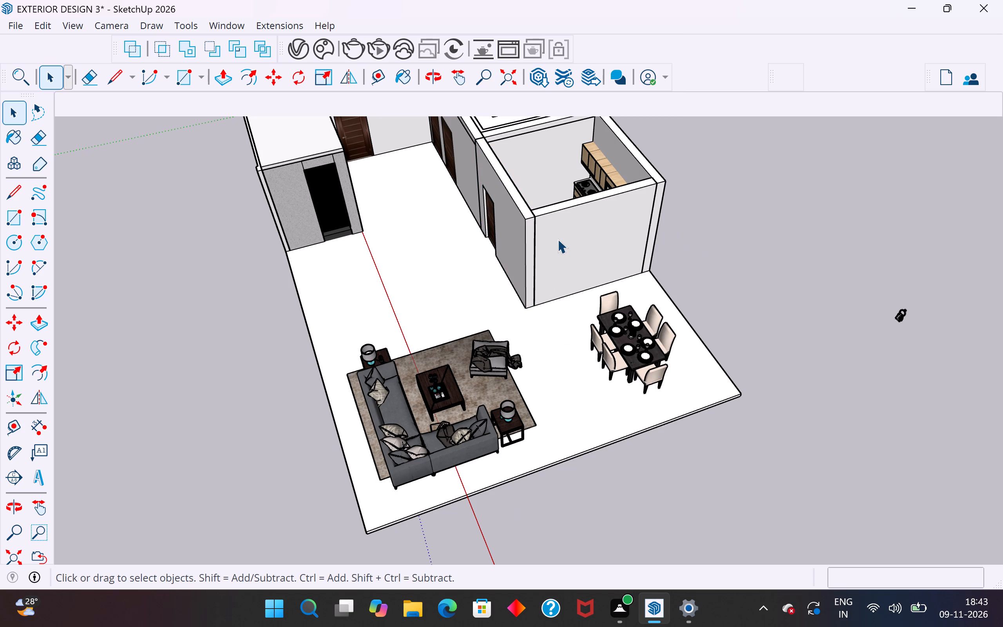
Move the kitchen wall facing the dining set about 32' 4" along the green axis, off the floor slab.
{"action": "left_click", "coordinate": [558, 239]}
{"action": "key", "text": "m"}
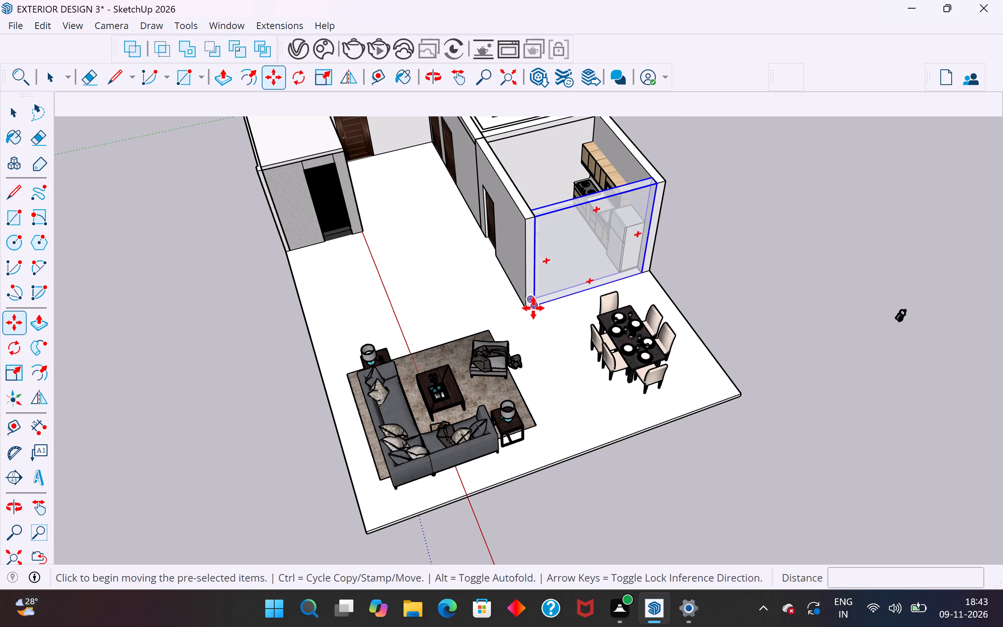
{"action": "left_click", "coordinate": [533, 308]}
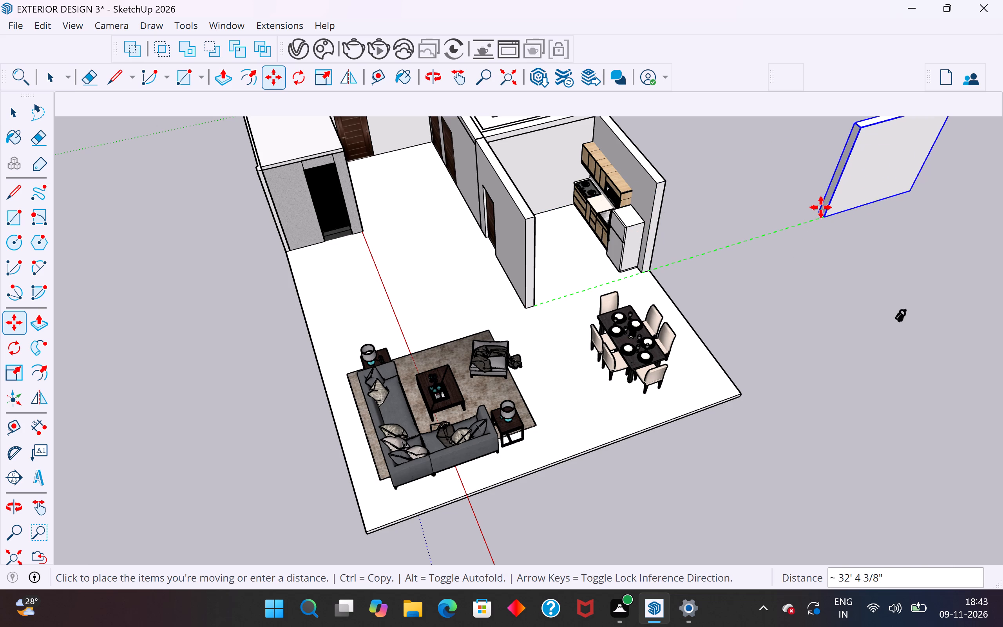
{"action": "left_click", "coordinate": [821, 207]}
{"action": "left_click", "coordinate": [13, 112]}
{"action": "left_click", "coordinate": [135, 252]}
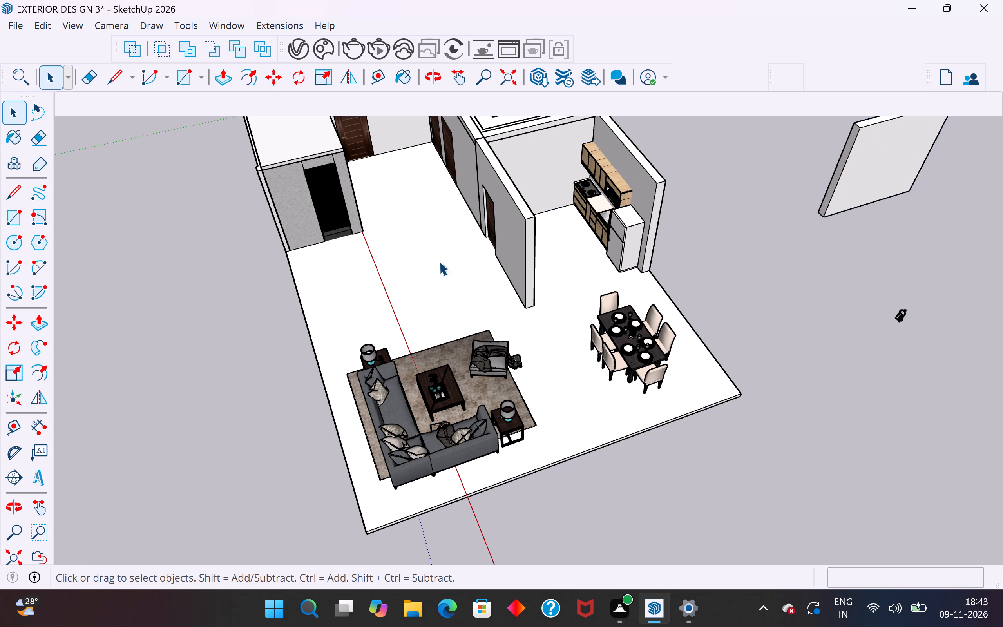
Copy the kitchen side wall and its door about 23' 3" to the open space outside the floor slab.
{"action": "left_click", "coordinate": [508, 251]}
{"action": "scroll", "coordinate": [501, 253], "scroll_direction": "up", "scroll_amount": 3}
{"action": "middle_click_drag", "start_coordinate": [501, 253], "coordinate": [605, 236]}
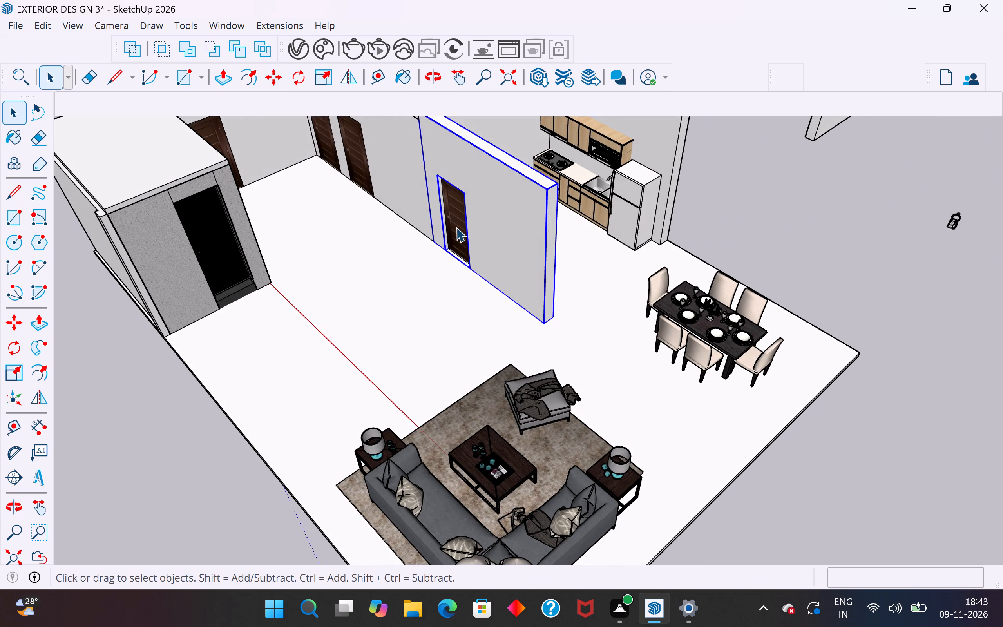
{"action": "left_click", "coordinate": [456, 227], "text": "ctrl"}
{"action": "key", "text": "m"}
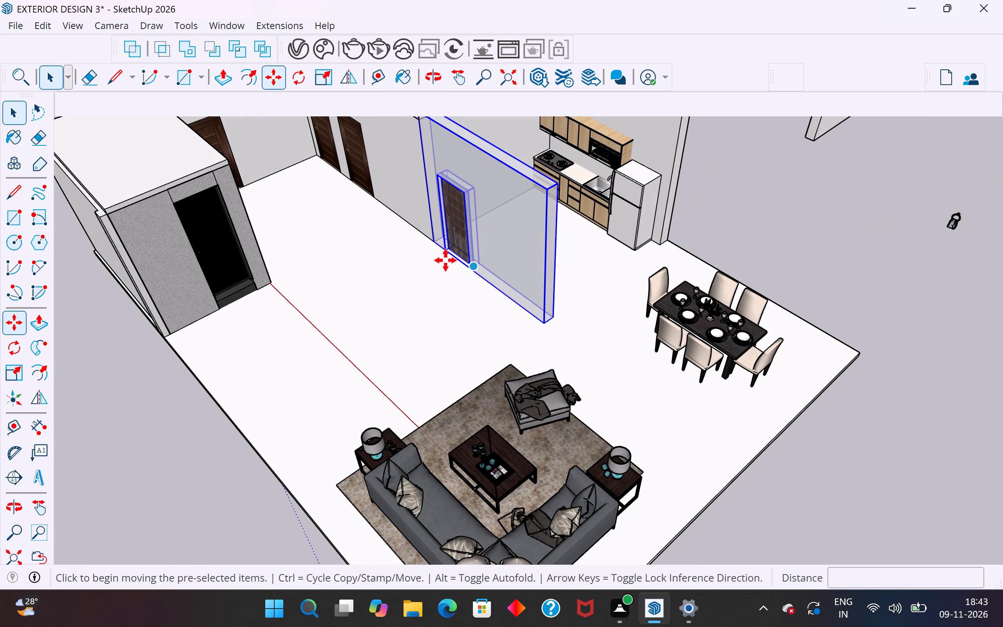
{"action": "left_click", "coordinate": [430, 242]}
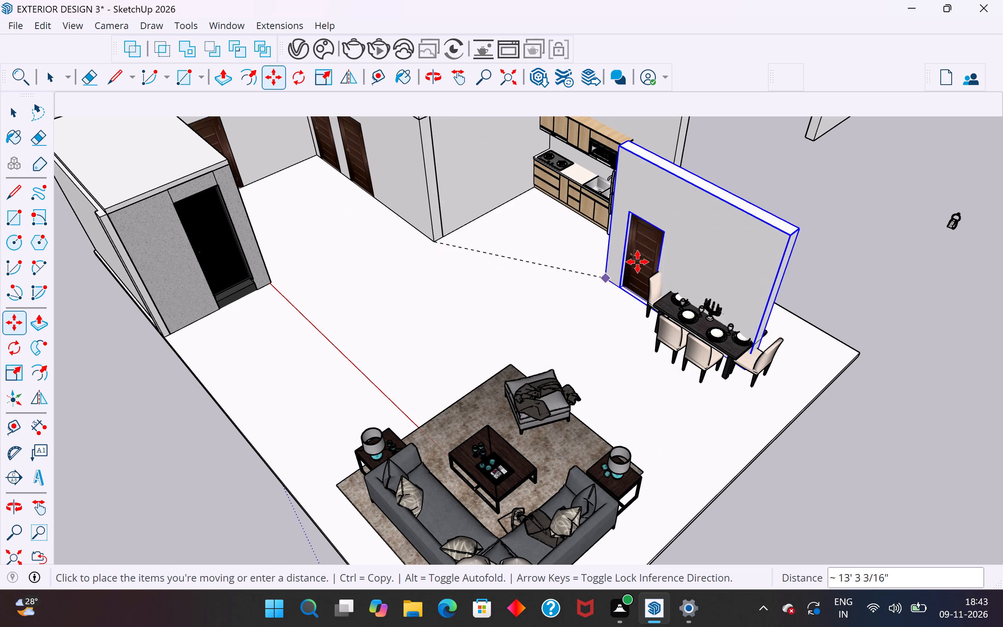
{"action": "left_click", "coordinate": [744, 239]}
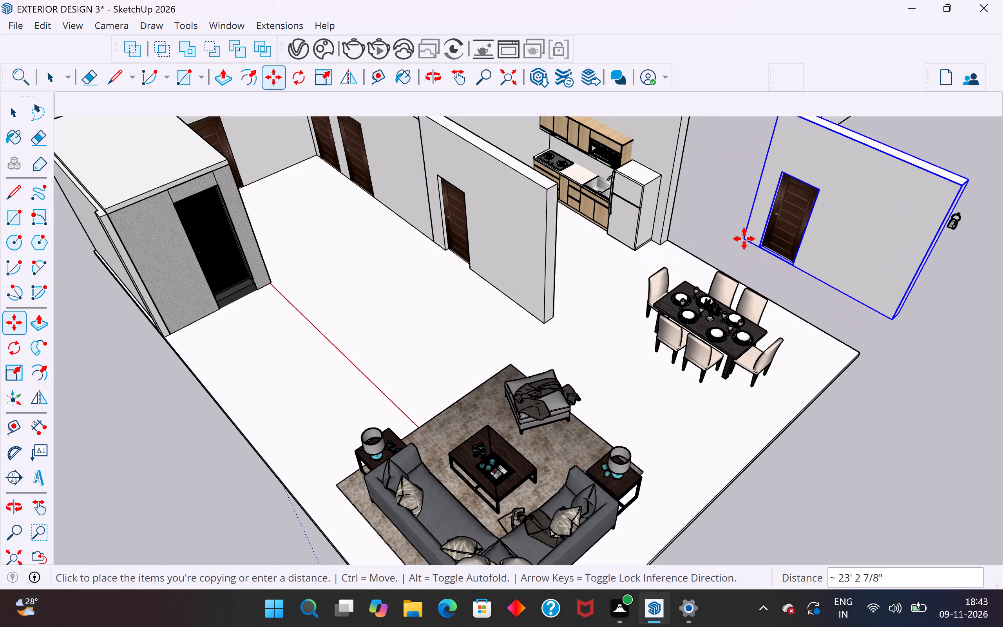
{"action": "left_click", "coordinate": [11, 111]}
{"action": "left_click", "coordinate": [188, 438]}
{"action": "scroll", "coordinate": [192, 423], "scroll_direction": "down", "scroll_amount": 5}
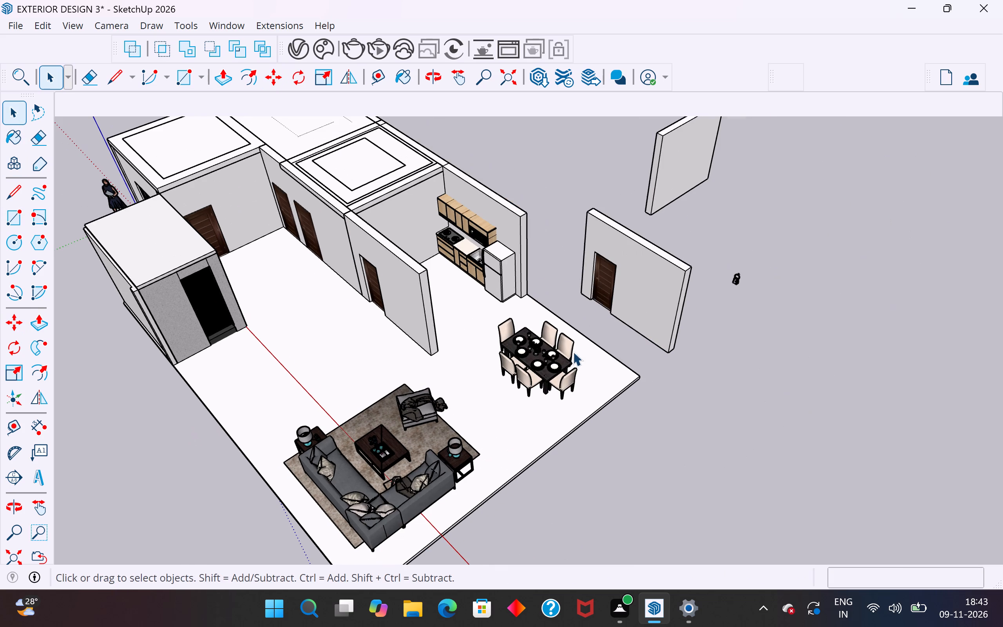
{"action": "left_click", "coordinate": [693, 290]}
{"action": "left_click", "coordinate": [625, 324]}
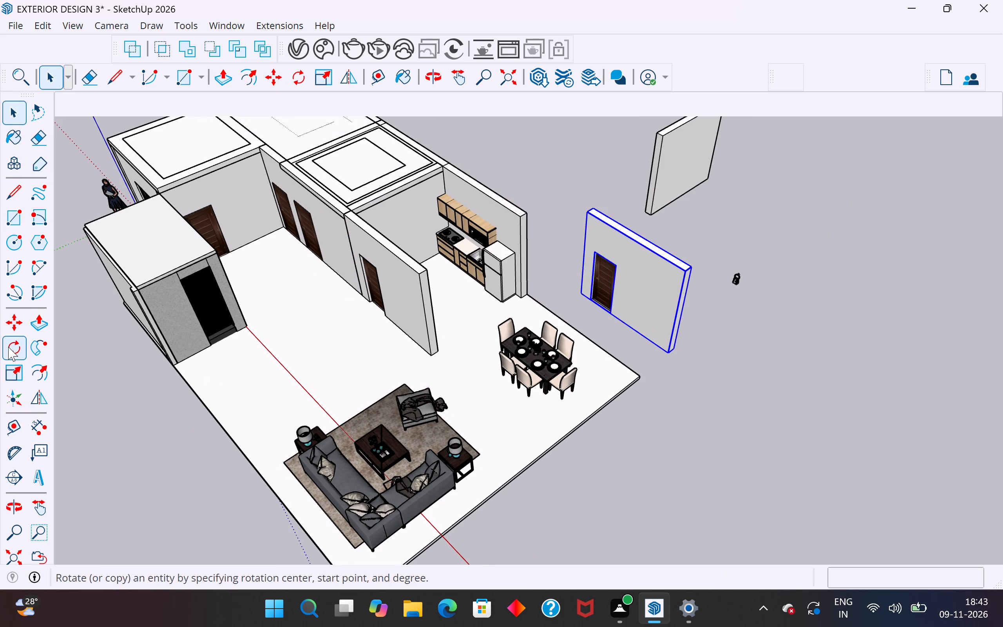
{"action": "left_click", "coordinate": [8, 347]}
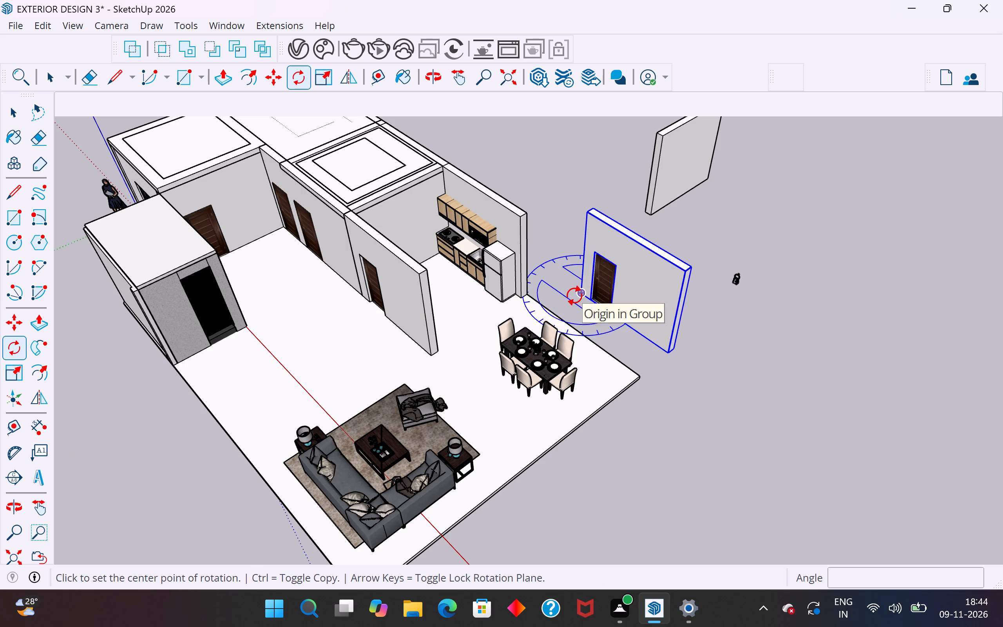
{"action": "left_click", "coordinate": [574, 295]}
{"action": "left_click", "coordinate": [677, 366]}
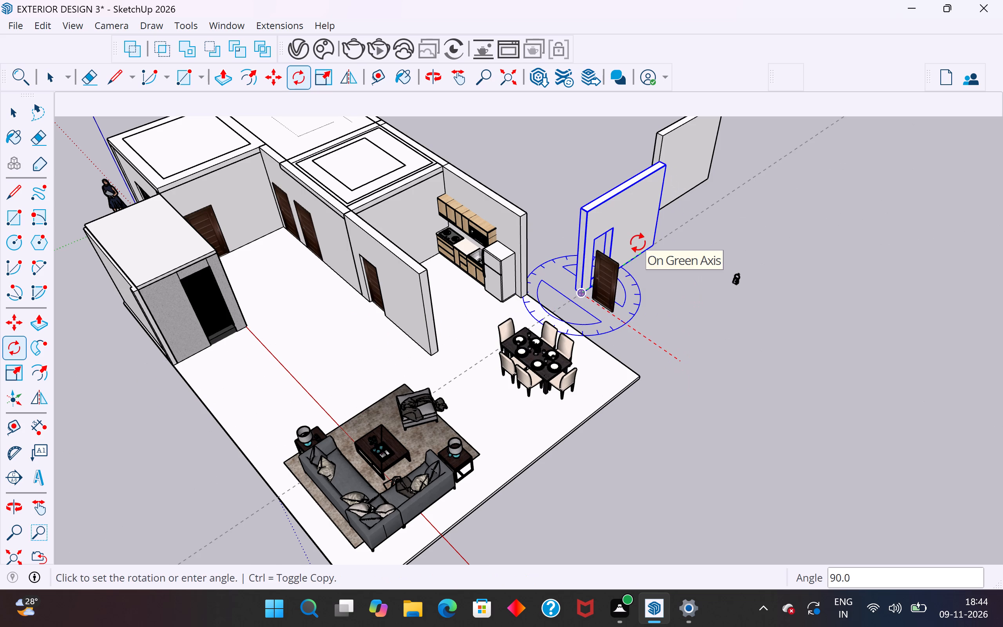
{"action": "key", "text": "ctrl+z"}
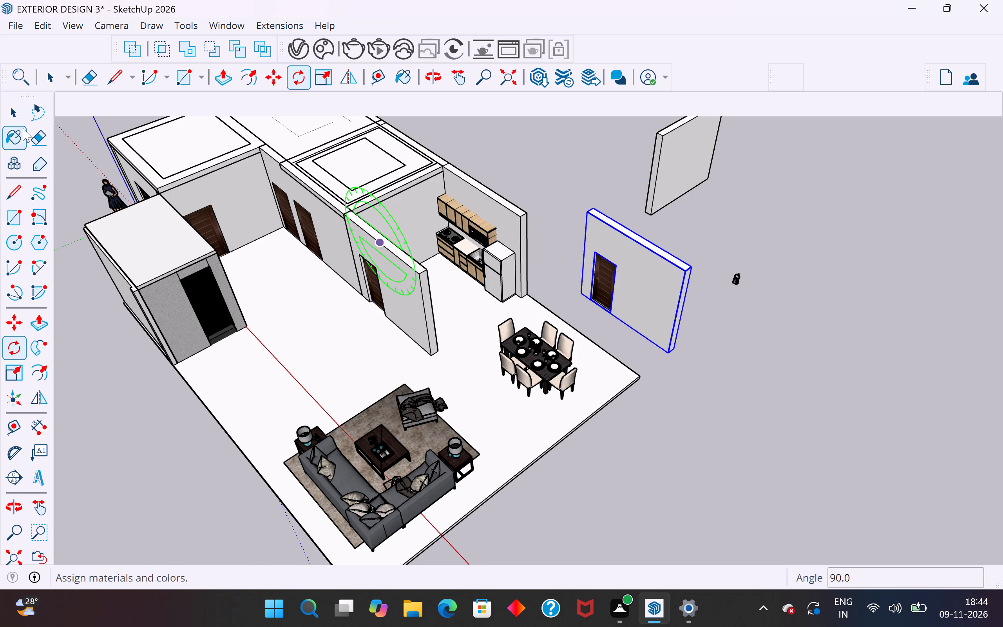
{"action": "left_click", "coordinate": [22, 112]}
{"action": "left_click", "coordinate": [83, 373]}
Make one group from the copied wall and its door outside the floor slab.
{"action": "scroll", "coordinate": [344, 396], "scroll_direction": "down", "scroll_amount": 5}
{"action": "middle_click_drag", "start_coordinate": [547, 443], "coordinate": [363, 432]}
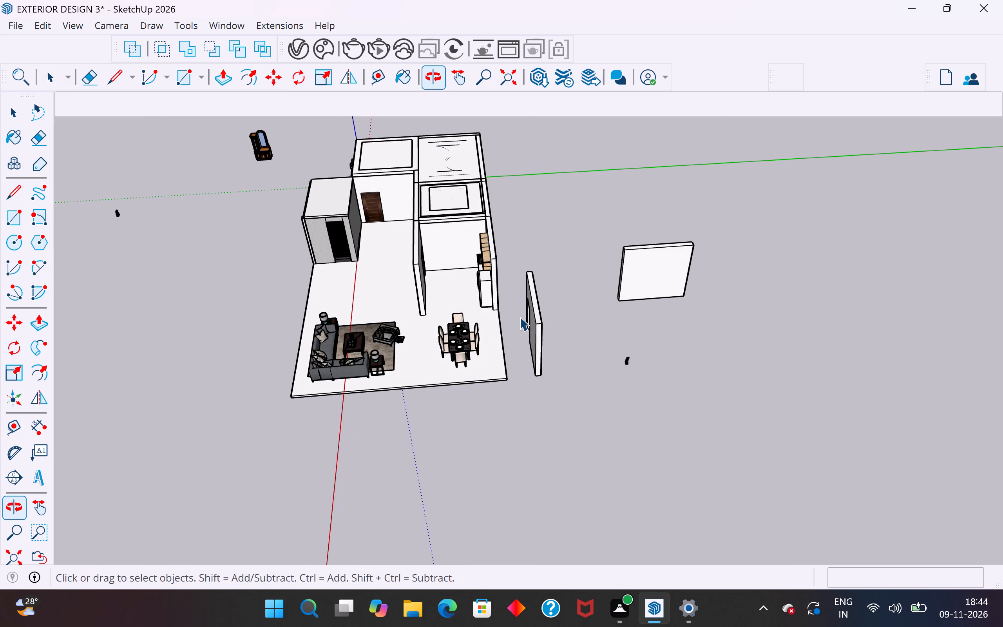
{"action": "left_click_drag", "start_coordinate": [589, 257], "coordinate": [521, 394]}
{"action": "right_click", "coordinate": [538, 356]}
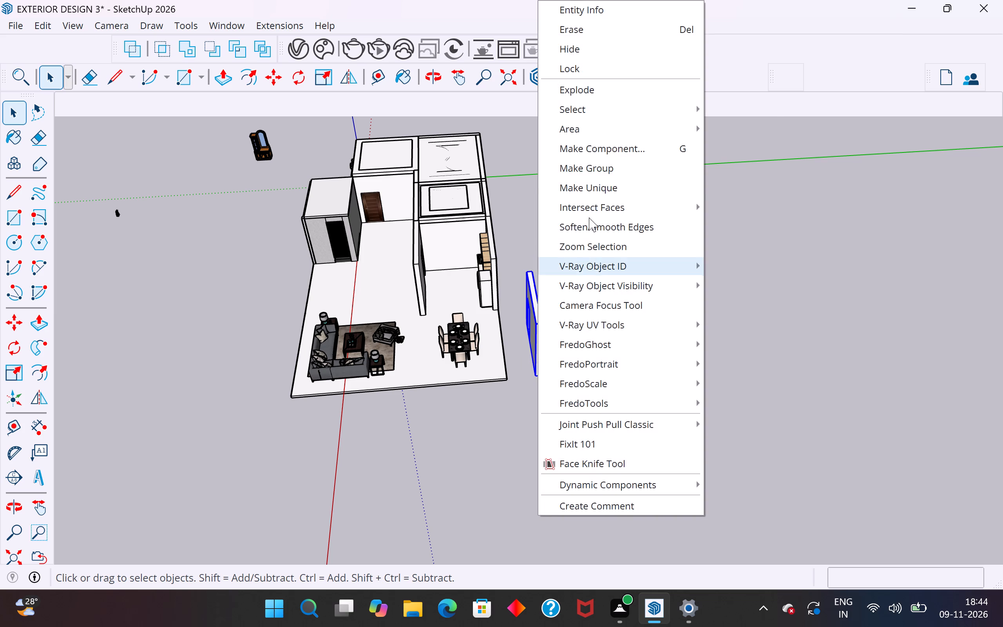
{"action": "left_click", "coordinate": [596, 174]}
{"action": "left_click", "coordinate": [529, 454]}
Rotate the grouped wall and door copy 90 degrees on the ground plane about its bottom corner nearest the kitchen.
{"action": "left_click", "coordinate": [540, 353]}
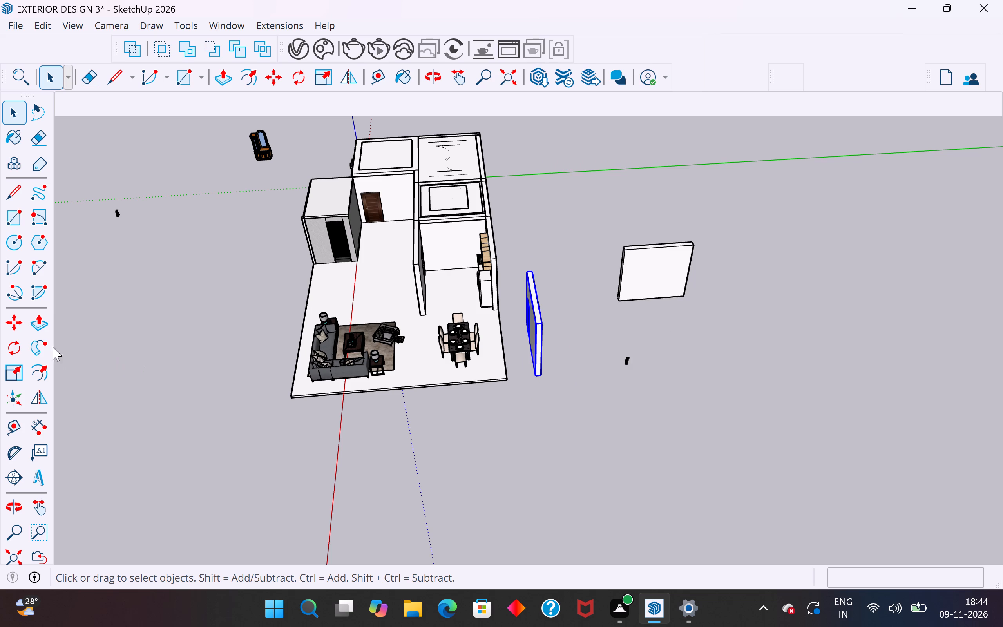
{"action": "left_click", "coordinate": [14, 346]}
{"action": "middle_click_drag", "start_coordinate": [501, 493], "coordinate": [670, 517]}
{"action": "scroll", "coordinate": [556, 352], "scroll_direction": "up", "scroll_amount": 7}
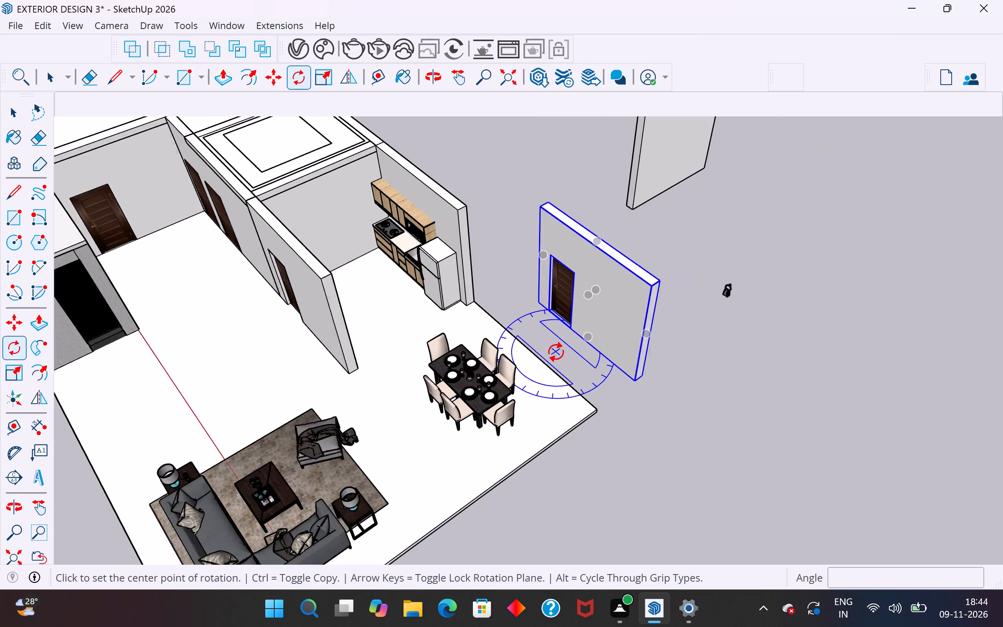
{"action": "scroll", "coordinate": [556, 352], "scroll_direction": "up", "scroll_amount": 1}
{"action": "left_click", "coordinate": [527, 292]}
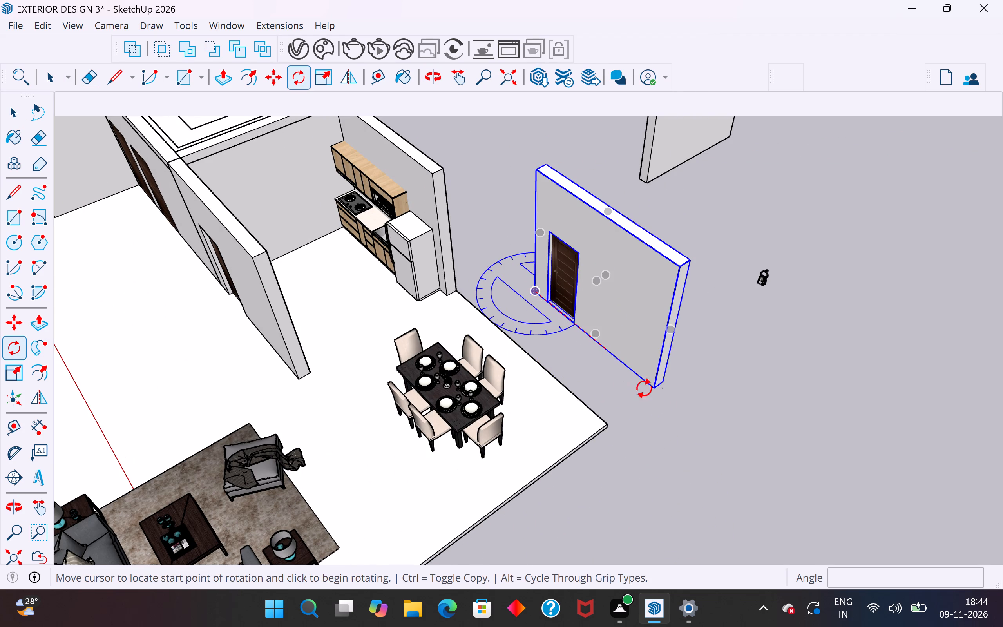
{"action": "left_click", "coordinate": [681, 412]}
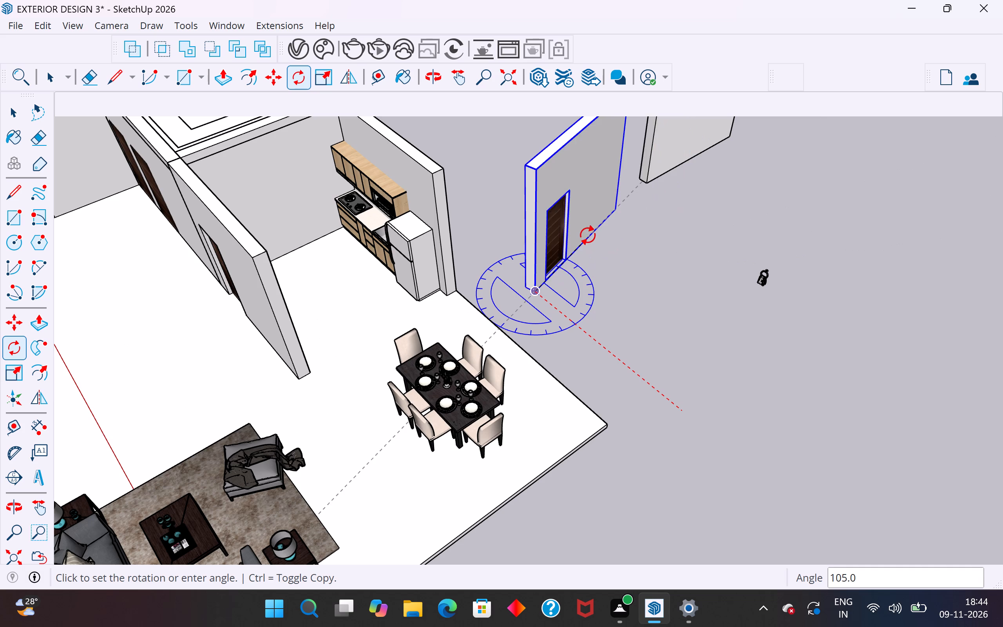
{"action": "left_click", "coordinate": [600, 254]}
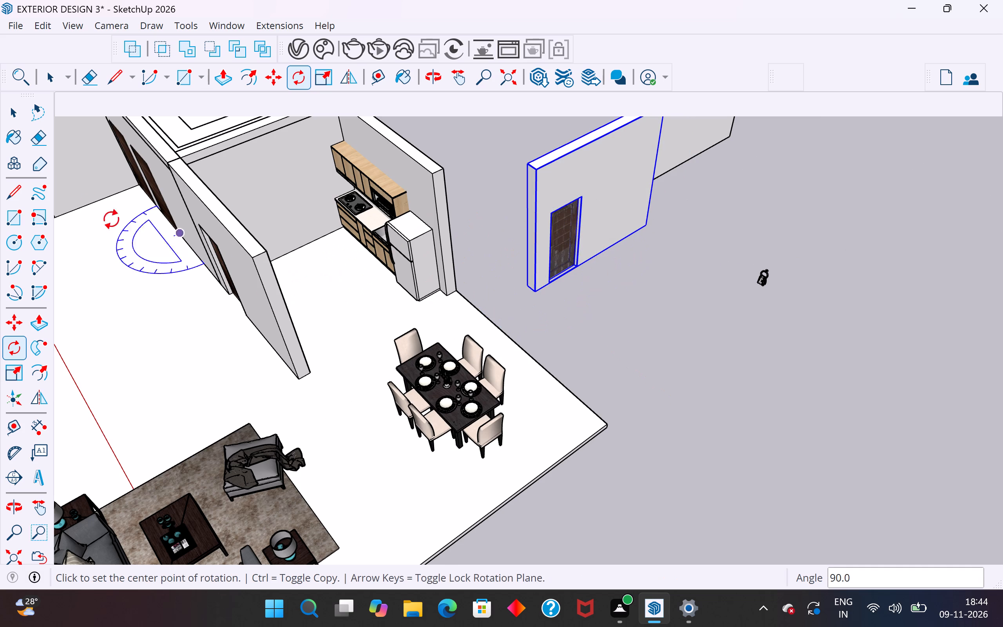
{"action": "left_click_drag", "start_coordinate": [26, 125], "coordinate": [29, 133]}
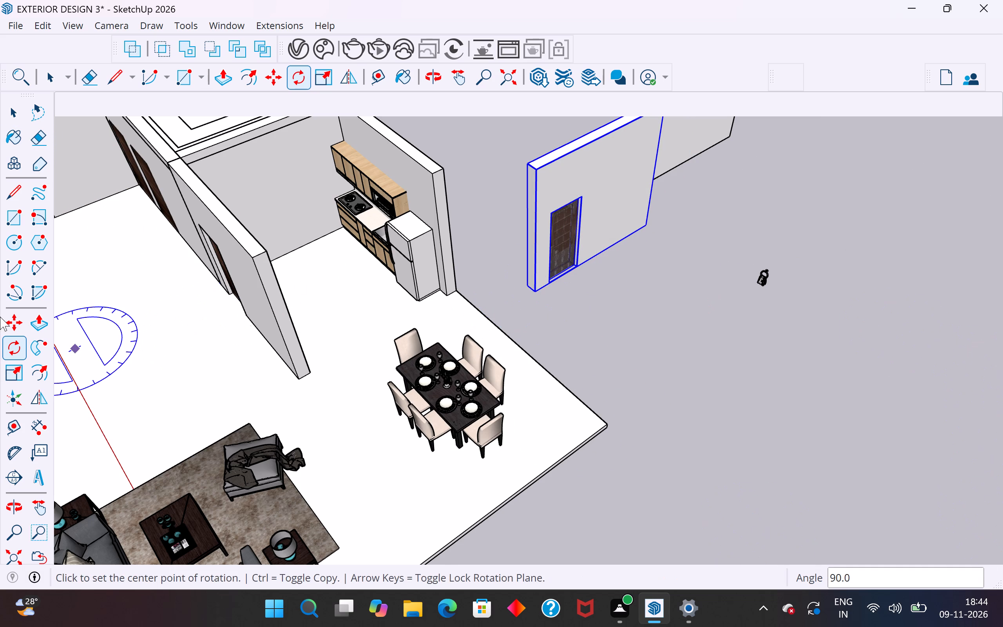
Move the grouped wall-and-door copy by its bottom corner onto the kitchen side wall's bottom end corner, closing the kitchen's open front.
{"action": "left_click", "coordinate": [21, 113]}
{"action": "left_click", "coordinate": [658, 333]}
{"action": "scroll", "coordinate": [513, 539], "scroll_direction": "down", "scroll_amount": 7}
{"action": "middle_click_drag", "start_coordinate": [642, 413], "coordinate": [531, 400]}
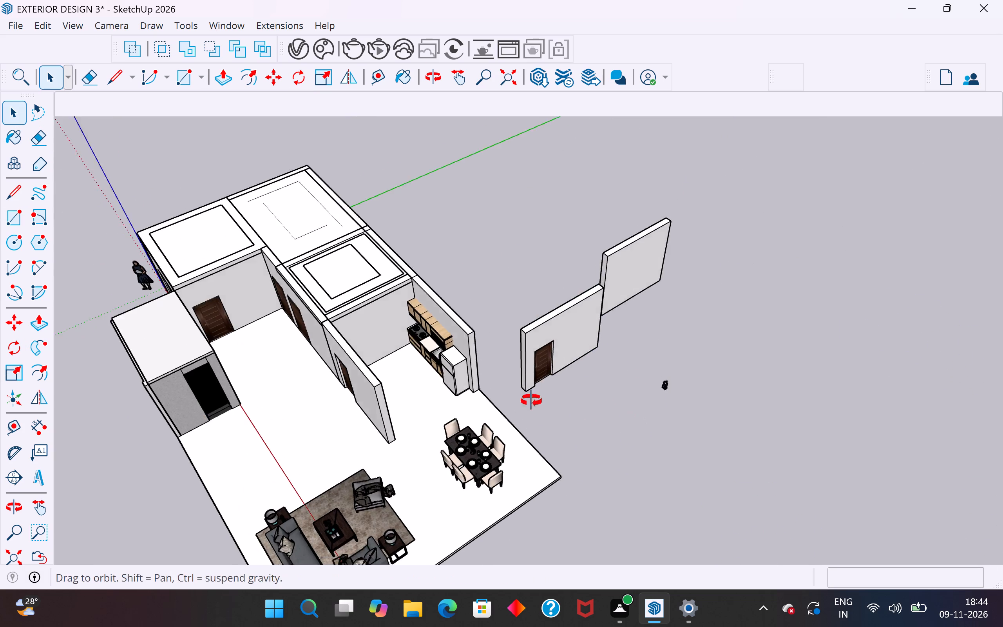
{"action": "middle_click_drag", "start_coordinate": [531, 400], "coordinate": [505, 386]}
{"action": "left_click", "coordinate": [538, 361]}
{"action": "scroll", "coordinate": [583, 378], "scroll_direction": "up", "scroll_amount": 5}
{"action": "key", "text": "m"}
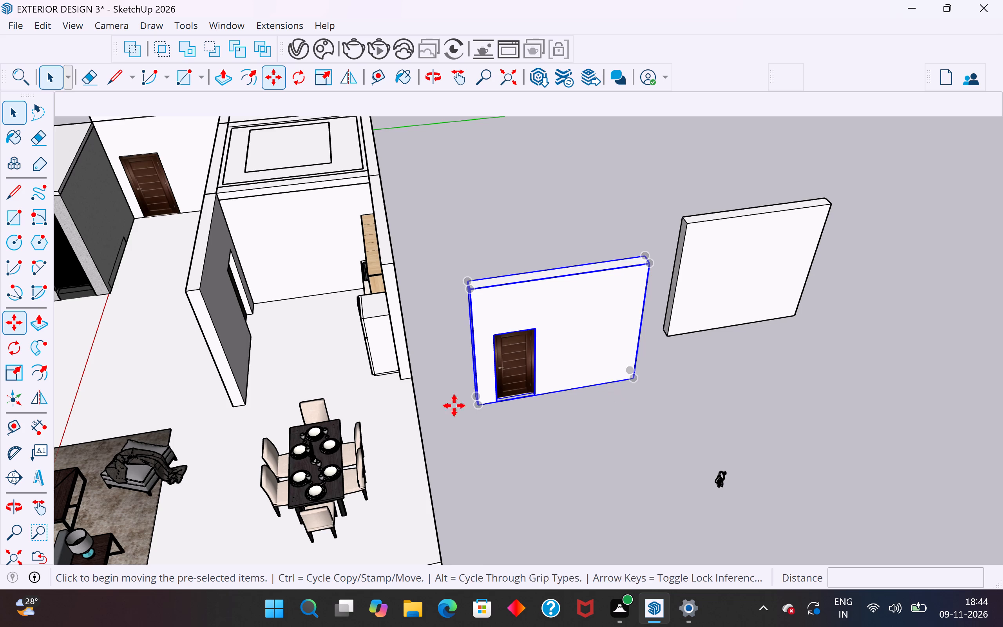
{"action": "middle_click_drag", "start_coordinate": [467, 400], "coordinate": [627, 310]}
{"action": "scroll", "coordinate": [523, 336], "scroll_direction": "up", "scroll_amount": 4}
{"action": "left_click", "coordinate": [577, 364]}
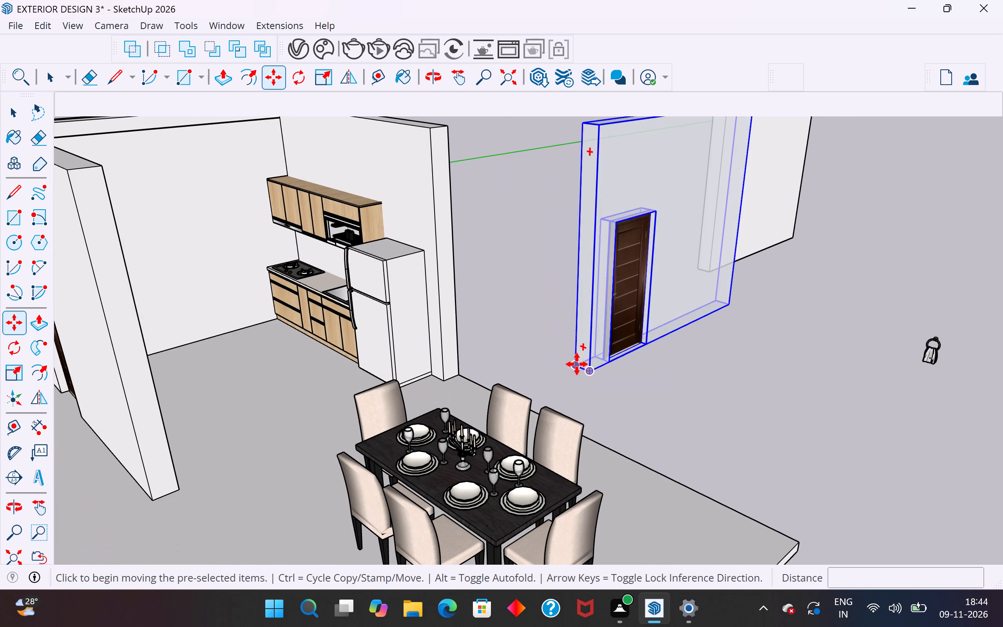
{"action": "left_click", "coordinate": [157, 499]}
{"action": "scroll", "coordinate": [607, 411], "scroll_direction": "down", "scroll_amount": 5}
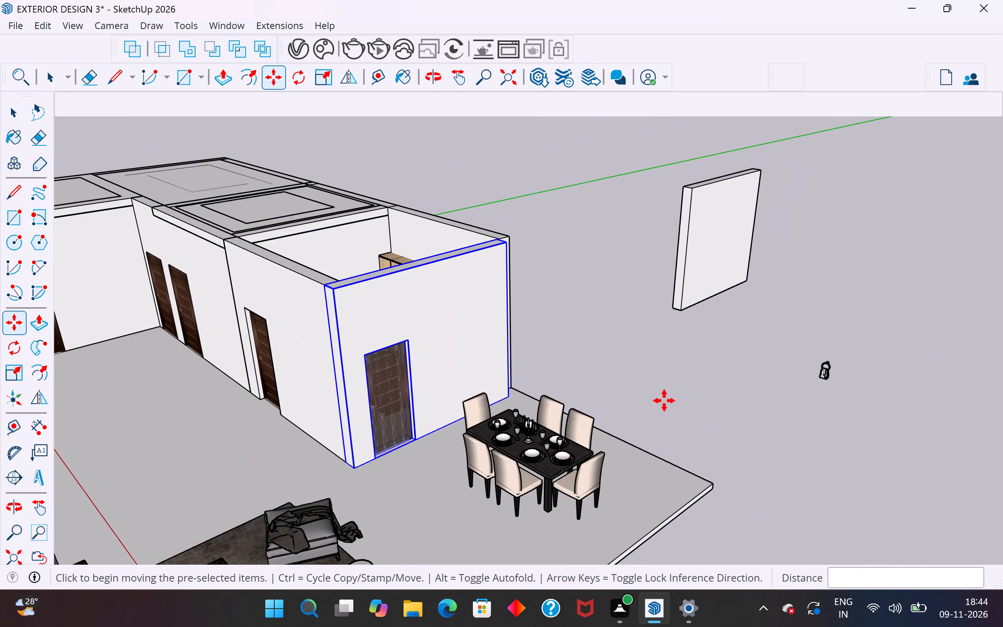
Move the door wall group from its bottom back corner to the bottom outer corner of the kitchen's window wall.
{"action": "middle_click_drag", "start_coordinate": [536, 400], "coordinate": [319, 535]}
{"action": "scroll", "coordinate": [391, 396], "scroll_direction": "up", "scroll_amount": 5}
{"action": "middle_click_drag", "start_coordinate": [455, 405], "coordinate": [367, 488]}
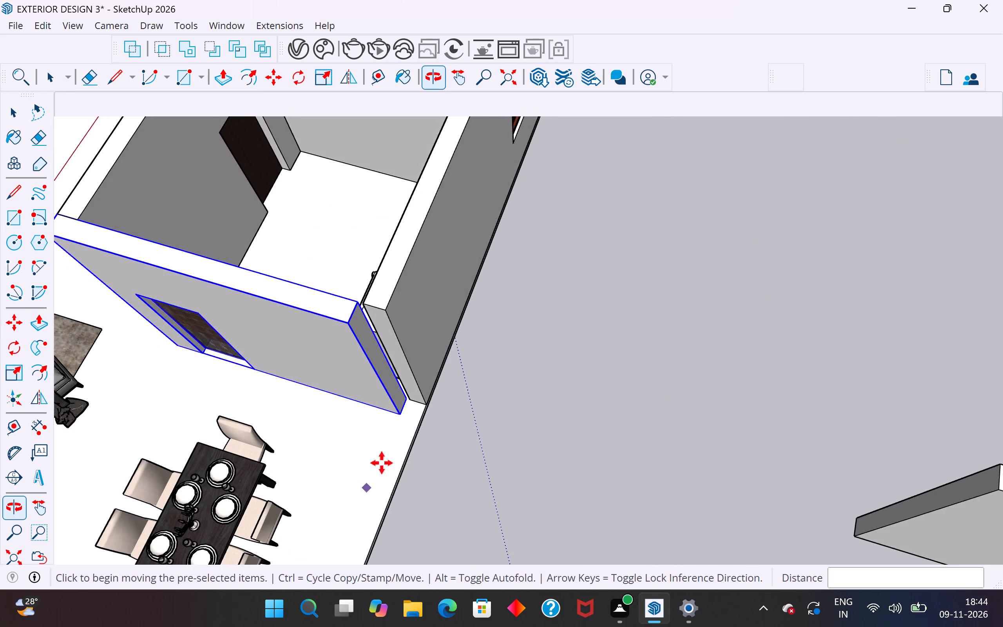
{"action": "scroll", "coordinate": [399, 434], "scroll_direction": "up", "scroll_amount": 4}
{"action": "left_click", "coordinate": [11, 115]}
{"action": "left_click", "coordinate": [615, 424]}
{"action": "scroll", "coordinate": [385, 373], "scroll_direction": "up", "scroll_amount": 5}
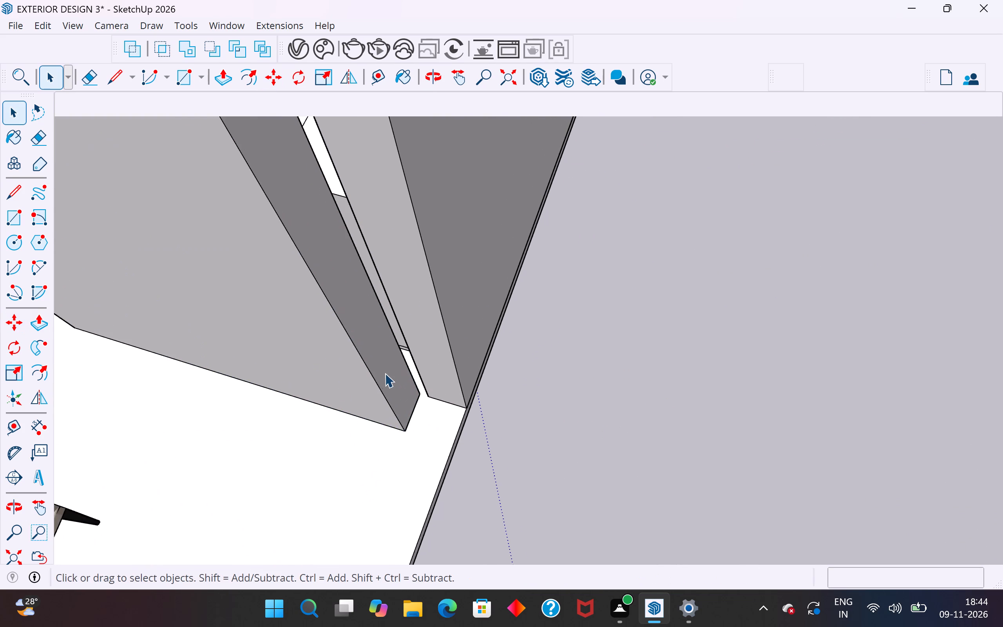
{"action": "left_click", "coordinate": [385, 373]}
{"action": "key", "text": "m"}
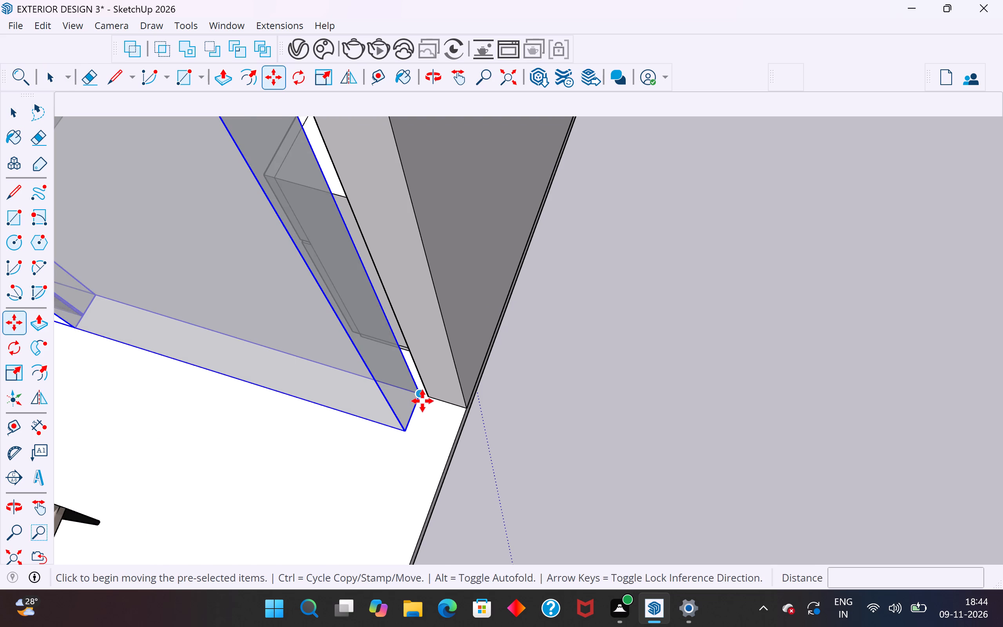
{"action": "left_click", "coordinate": [422, 401]}
{"action": "left_click", "coordinate": [463, 403]}
{"action": "scroll", "coordinate": [718, 444], "scroll_direction": "down", "scroll_amount": 6}
{"action": "middle_click_drag", "start_coordinate": [699, 428], "coordinate": [891, 294]}
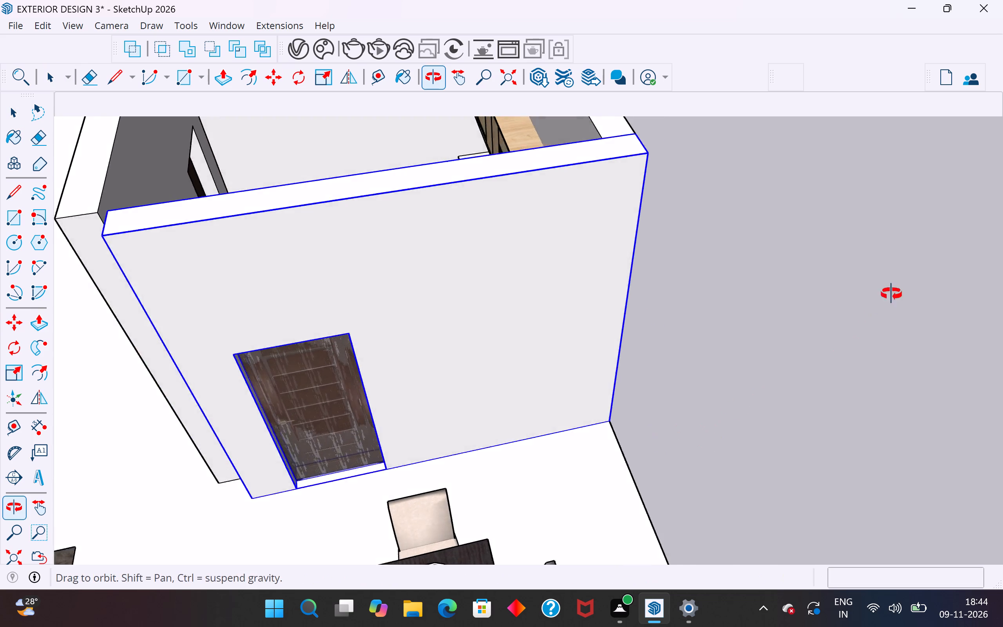
{"action": "middle_click_drag", "start_coordinate": [891, 294], "coordinate": [905, 273]}
{"action": "middle_click_drag", "start_coordinate": [785, 307], "coordinate": [877, 273]}
{"action": "scroll", "coordinate": [757, 323], "scroll_direction": "down", "scroll_amount": 4}
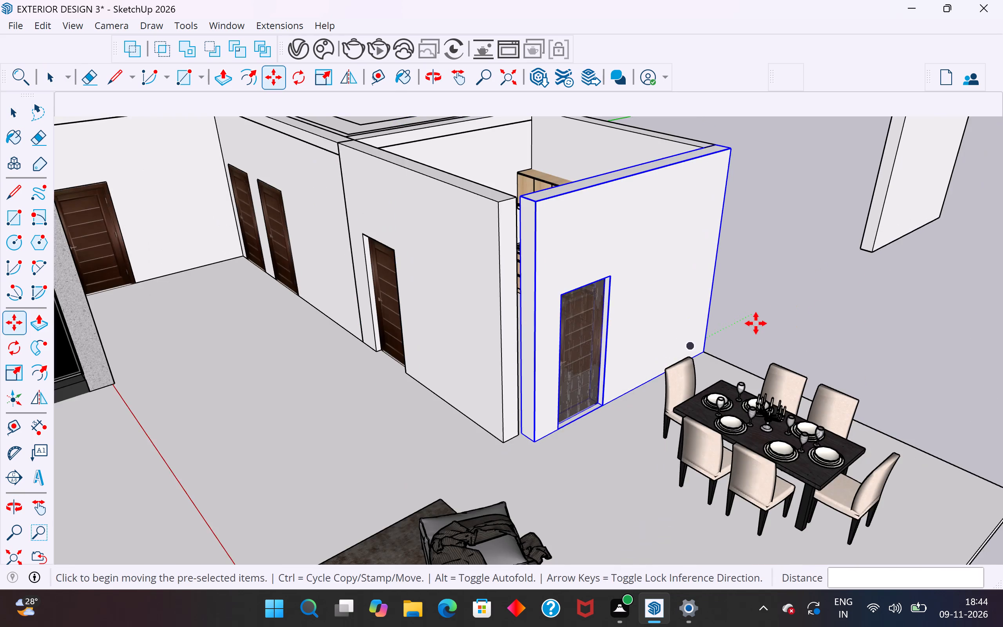
{"action": "middle_click_drag", "start_coordinate": [755, 322], "coordinate": [757, 297]}
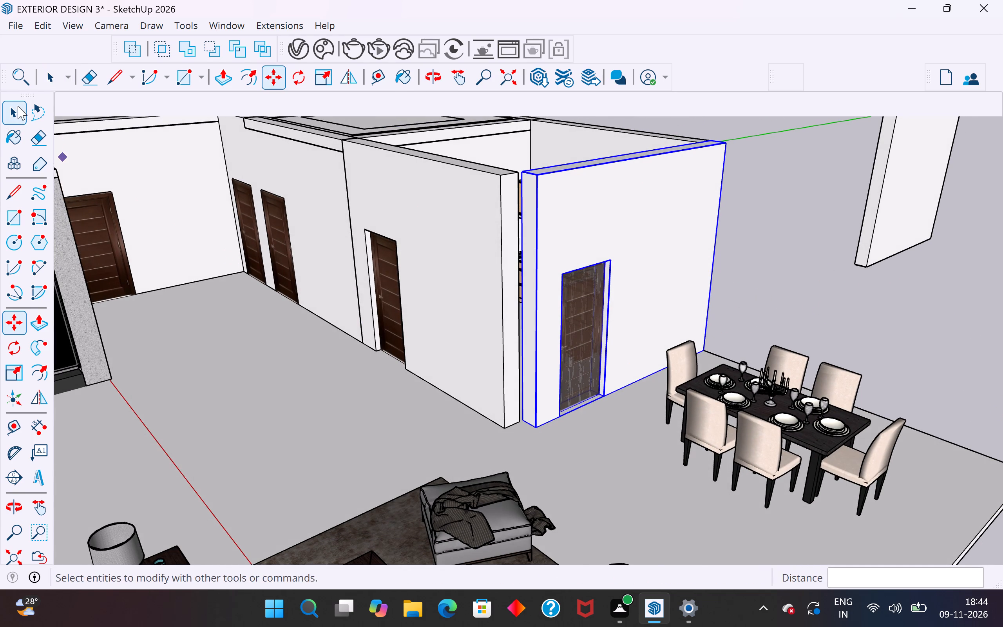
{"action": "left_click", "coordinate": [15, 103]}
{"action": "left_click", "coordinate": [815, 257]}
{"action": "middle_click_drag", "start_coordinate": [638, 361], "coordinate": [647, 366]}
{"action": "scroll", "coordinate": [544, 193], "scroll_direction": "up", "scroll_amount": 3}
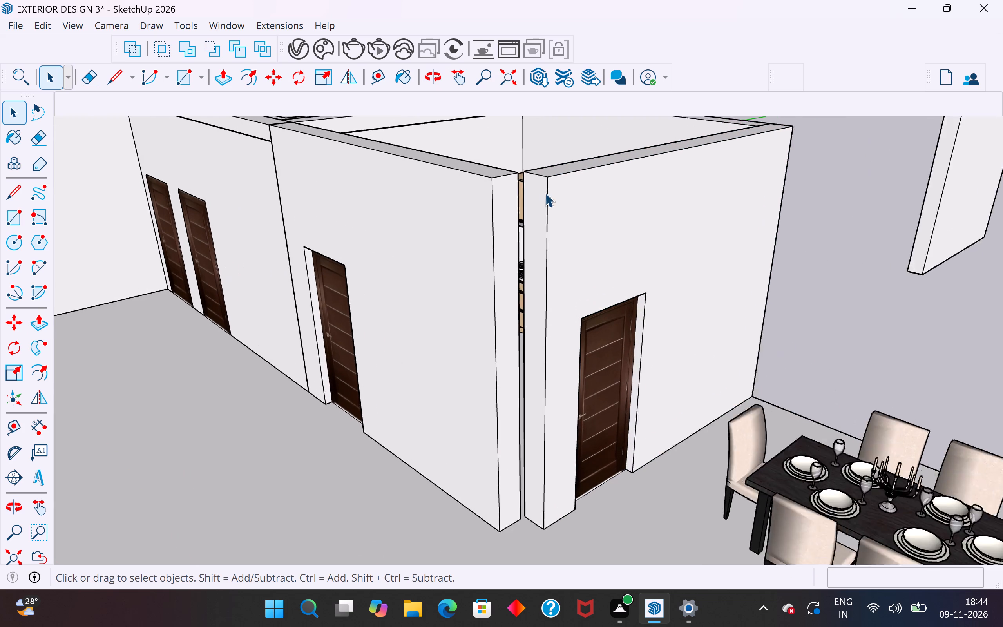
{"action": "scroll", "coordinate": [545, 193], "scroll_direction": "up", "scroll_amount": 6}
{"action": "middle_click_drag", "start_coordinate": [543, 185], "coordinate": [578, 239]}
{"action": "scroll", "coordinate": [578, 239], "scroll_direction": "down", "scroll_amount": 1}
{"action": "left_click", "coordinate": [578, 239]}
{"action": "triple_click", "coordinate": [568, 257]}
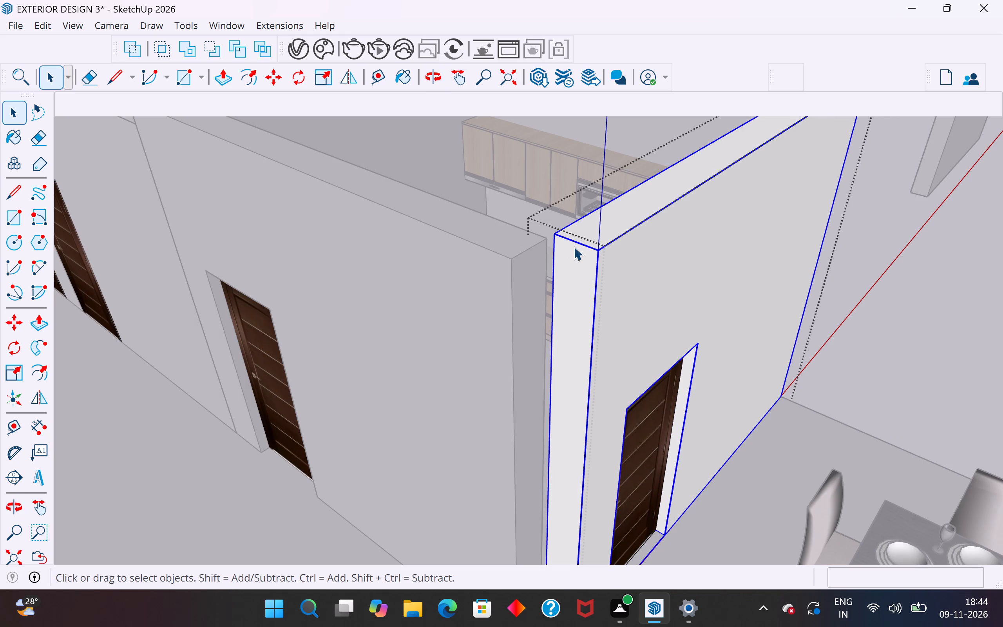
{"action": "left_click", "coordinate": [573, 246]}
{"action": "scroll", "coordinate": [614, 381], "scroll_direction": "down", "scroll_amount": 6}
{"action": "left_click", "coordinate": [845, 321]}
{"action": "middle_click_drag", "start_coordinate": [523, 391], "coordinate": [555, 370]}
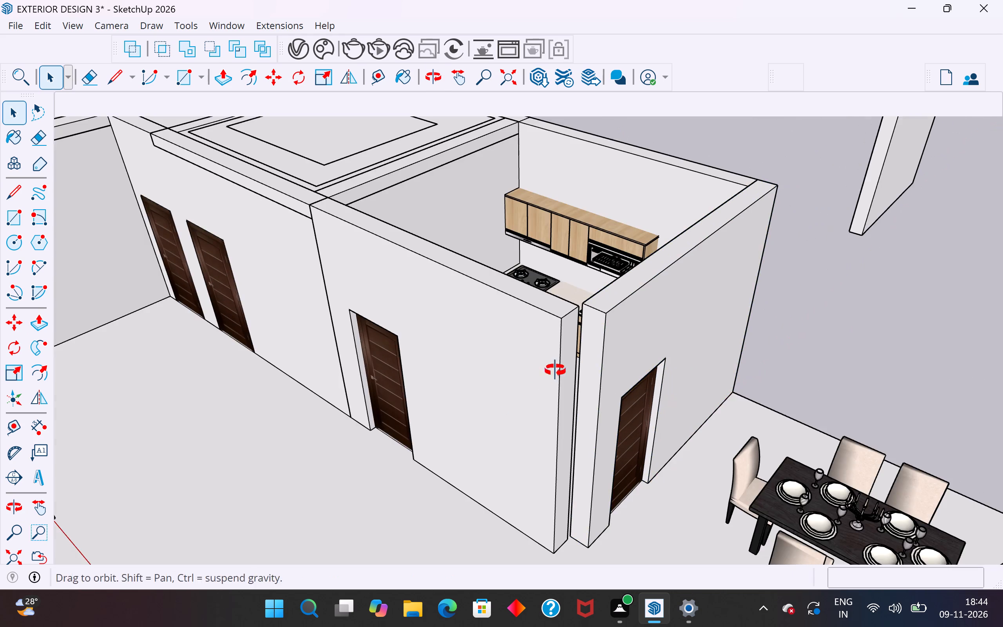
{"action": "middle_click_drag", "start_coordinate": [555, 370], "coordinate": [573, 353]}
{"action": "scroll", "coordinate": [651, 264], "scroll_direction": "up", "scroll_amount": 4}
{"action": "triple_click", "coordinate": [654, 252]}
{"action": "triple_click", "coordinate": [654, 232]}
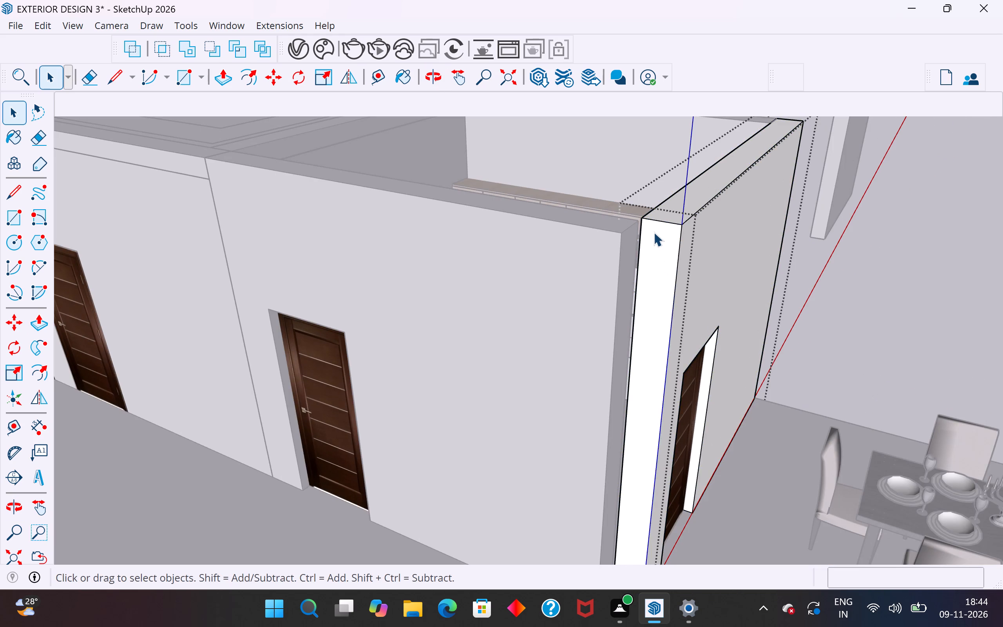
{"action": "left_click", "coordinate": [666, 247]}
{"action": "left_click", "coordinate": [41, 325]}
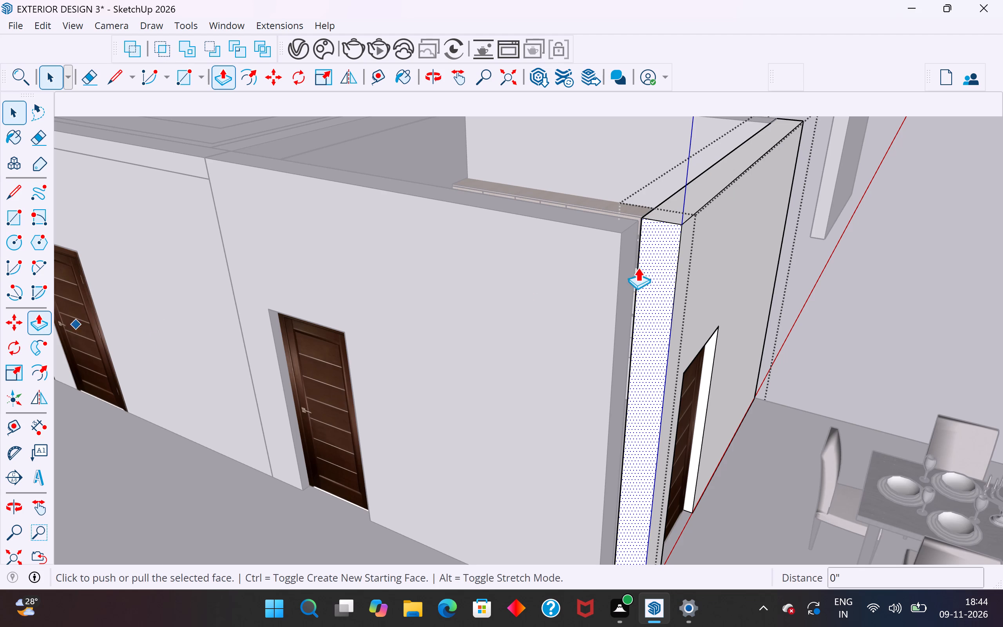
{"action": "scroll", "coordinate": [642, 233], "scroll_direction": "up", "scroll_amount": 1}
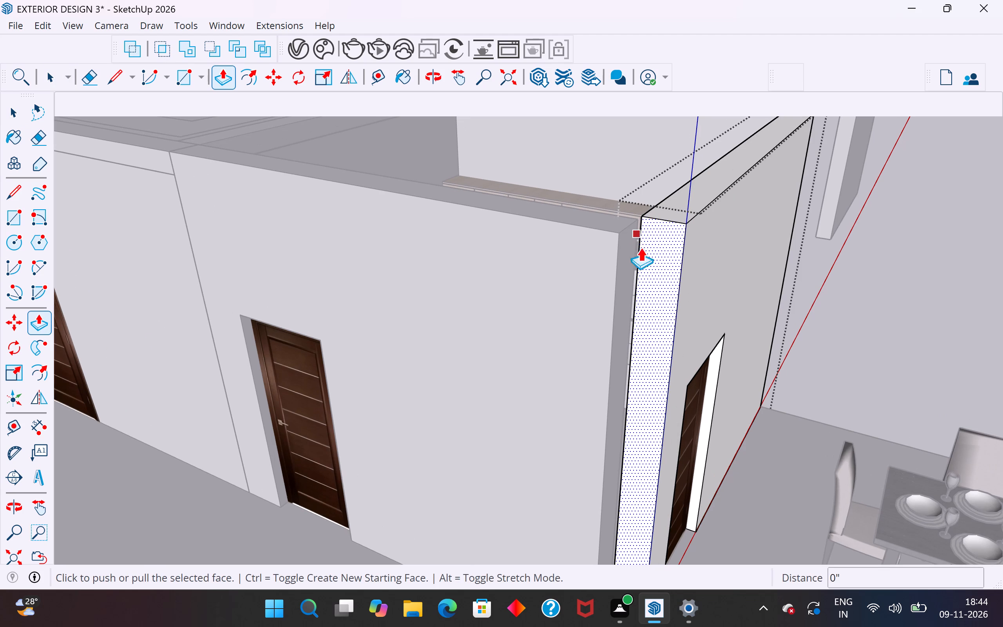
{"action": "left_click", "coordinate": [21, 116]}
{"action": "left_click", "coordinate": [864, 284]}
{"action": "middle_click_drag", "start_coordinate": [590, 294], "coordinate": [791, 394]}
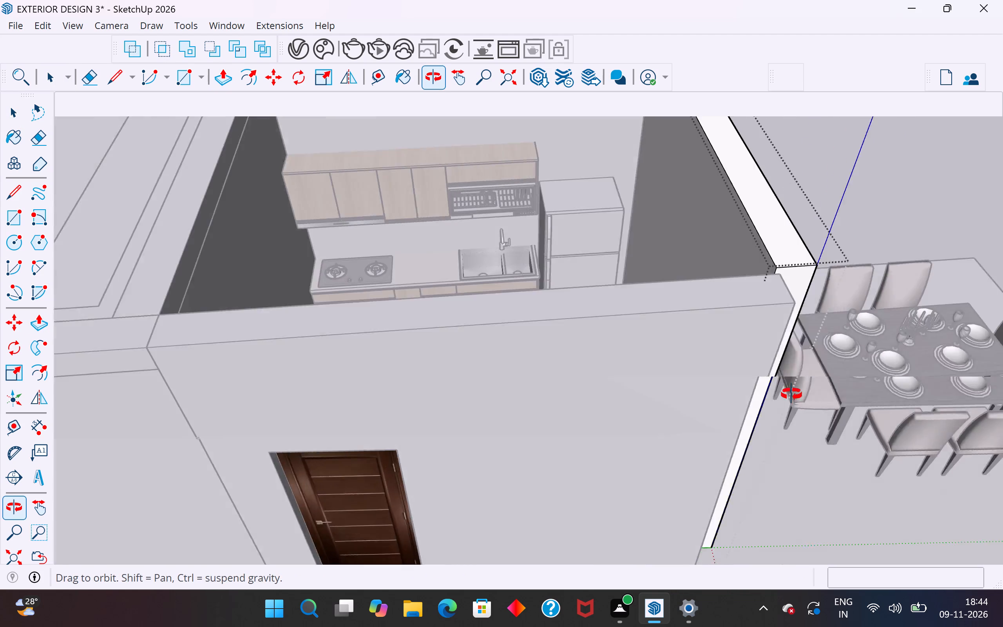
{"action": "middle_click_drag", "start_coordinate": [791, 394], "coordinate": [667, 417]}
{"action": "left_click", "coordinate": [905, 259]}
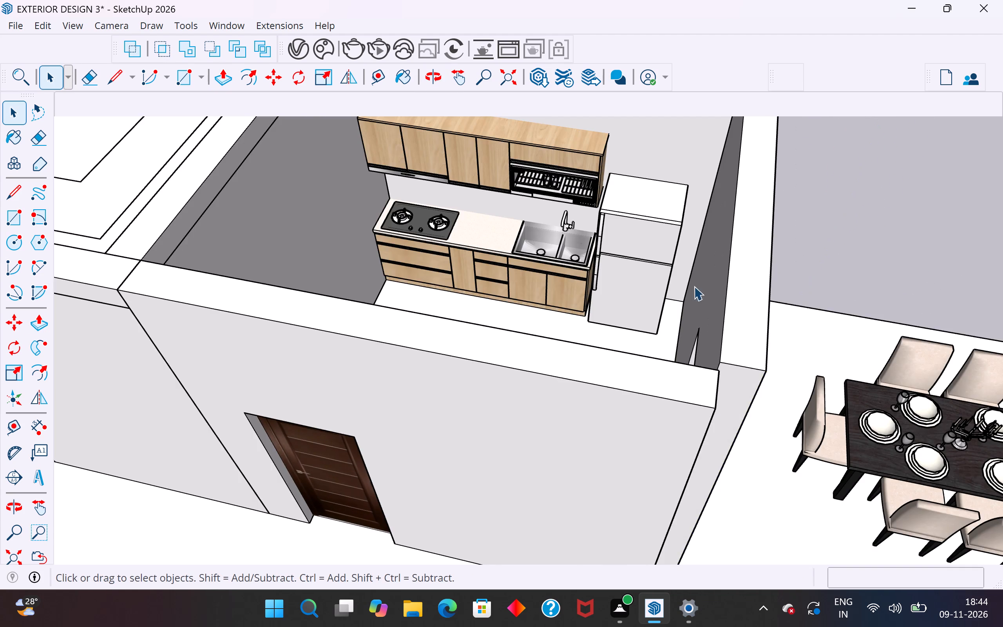
Examine how both ends of the placed door wall meet the kitchen's side walls.
{"action": "scroll", "coordinate": [522, 314], "scroll_direction": "down", "scroll_amount": 4}
{"action": "middle_click_drag", "start_coordinate": [501, 328], "coordinate": [472, 307]}
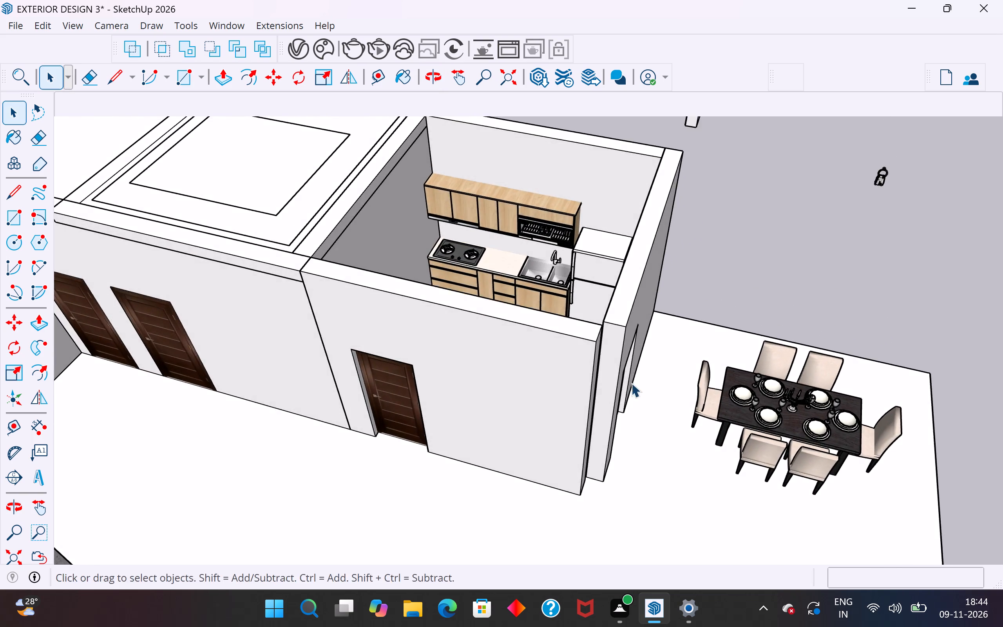
{"action": "middle_click_drag", "start_coordinate": [632, 383], "coordinate": [368, 330]}
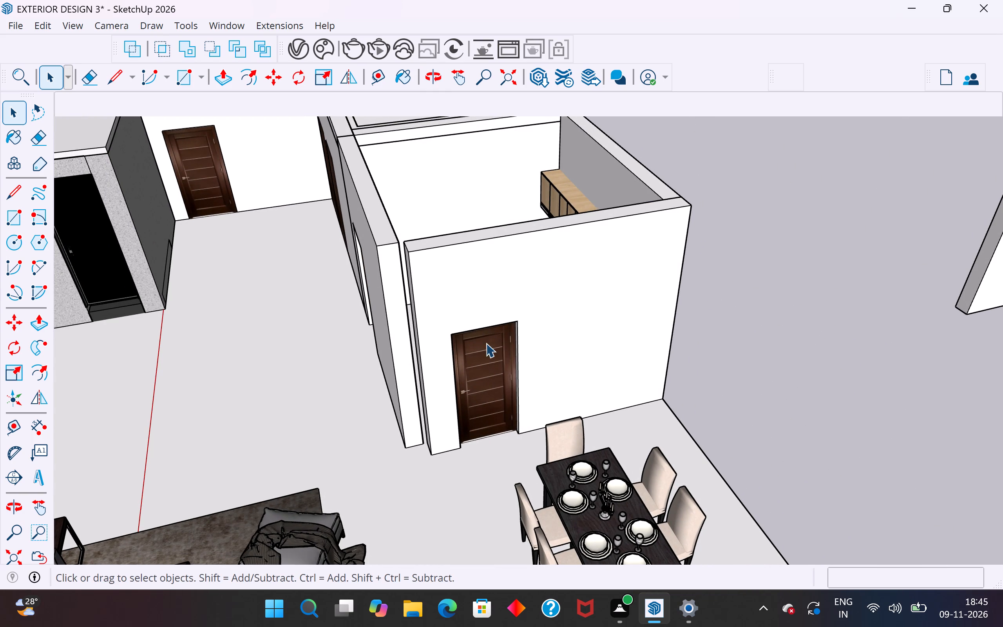
{"action": "middle_click_drag", "start_coordinate": [756, 376], "coordinate": [682, 409]}
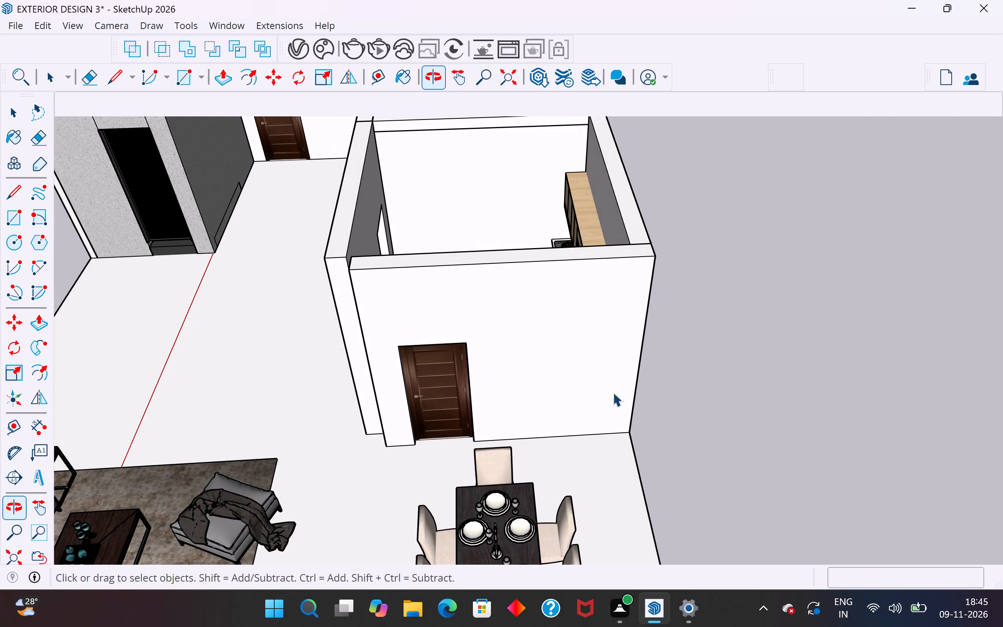
{"action": "scroll", "coordinate": [387, 274], "scroll_direction": "up", "scroll_amount": 2}
{"action": "middle_click_drag", "start_coordinate": [501, 295], "coordinate": [607, 268]}
{"action": "middle_click_drag", "start_coordinate": [629, 251], "coordinate": [370, 275]}
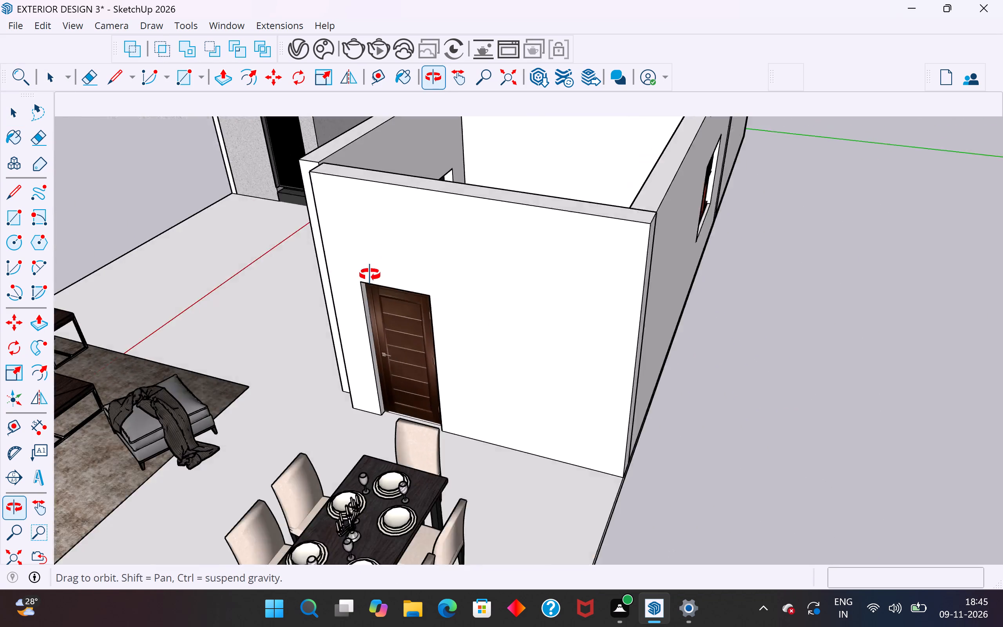
{"action": "middle_click_drag", "start_coordinate": [370, 275], "coordinate": [348, 321]}
{"action": "left_click", "coordinate": [728, 438]}
Move the door wall group about 2 3/8" so its top back corner meets the kitchen side wall's top inner corner.
{"action": "scroll", "coordinate": [540, 353], "scroll_direction": "up", "scroll_amount": 2}
{"action": "scroll", "coordinate": [315, 235], "scroll_direction": "up", "scroll_amount": 5}
{"action": "left_click", "coordinate": [299, 242]}
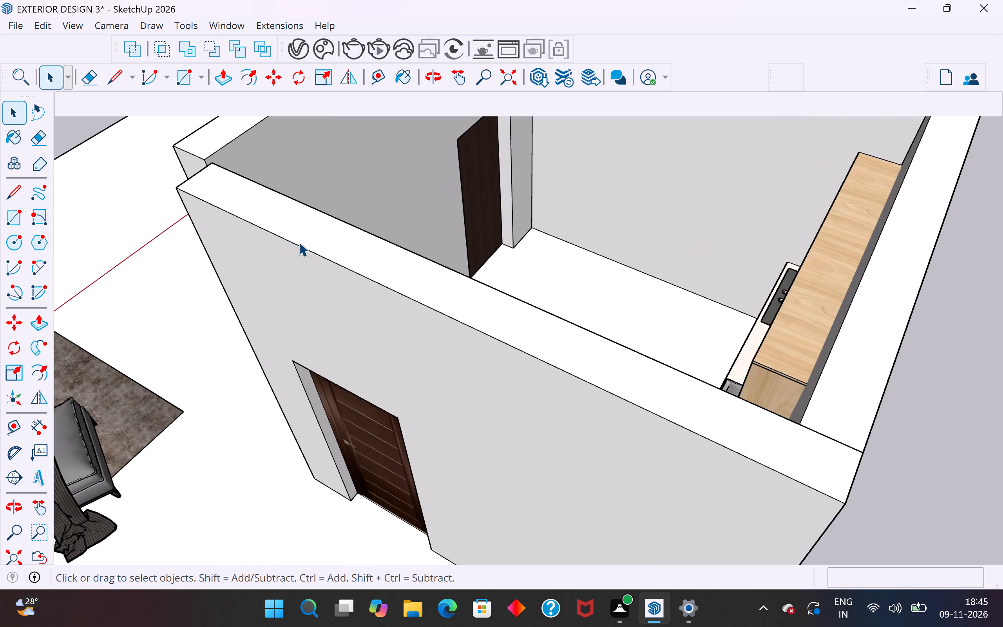
{"action": "middle_click_drag", "start_coordinate": [296, 287], "coordinate": [521, 272]}
{"action": "left_click", "coordinate": [526, 499], "text": "shift"}
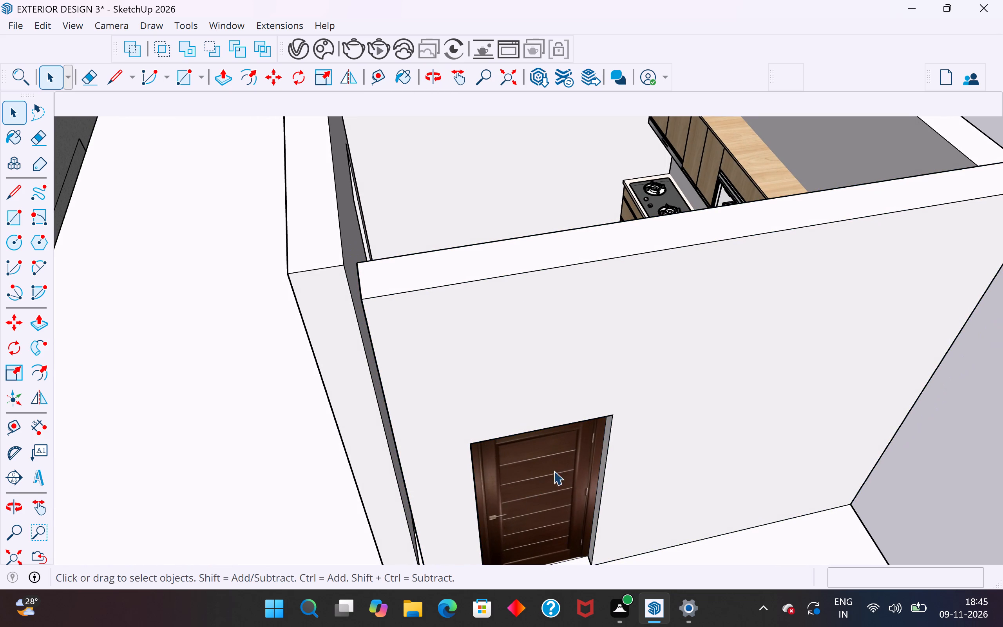
{"action": "left_click", "coordinate": [605, 381], "text": "shift"}
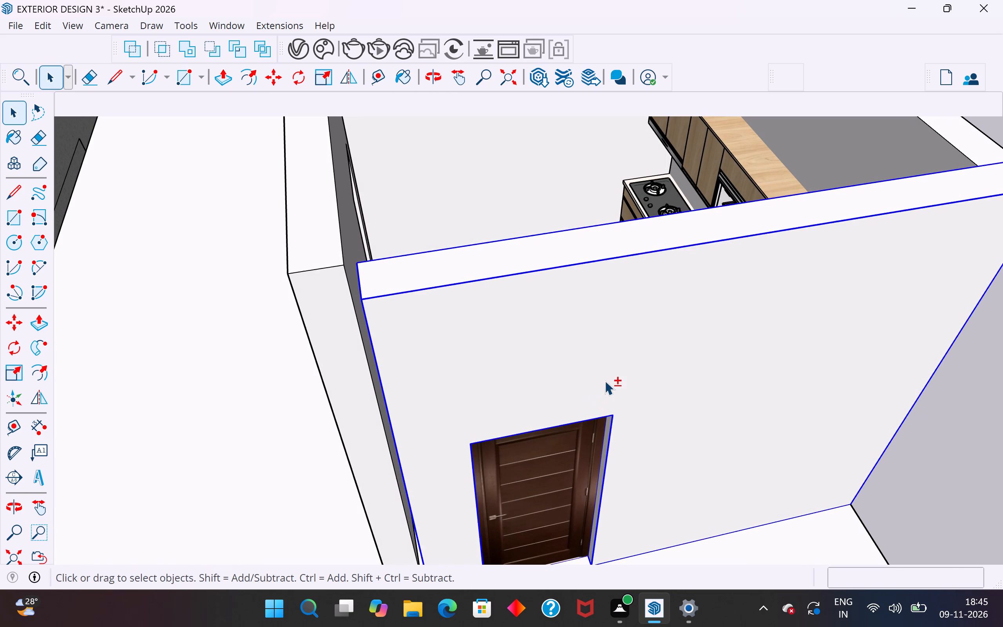
{"action": "middle_click_drag", "start_coordinate": [570, 397], "coordinate": [641, 417]}
{"action": "scroll", "coordinate": [358, 304], "scroll_direction": "up", "scroll_amount": 4}
{"action": "key", "text": "m"}
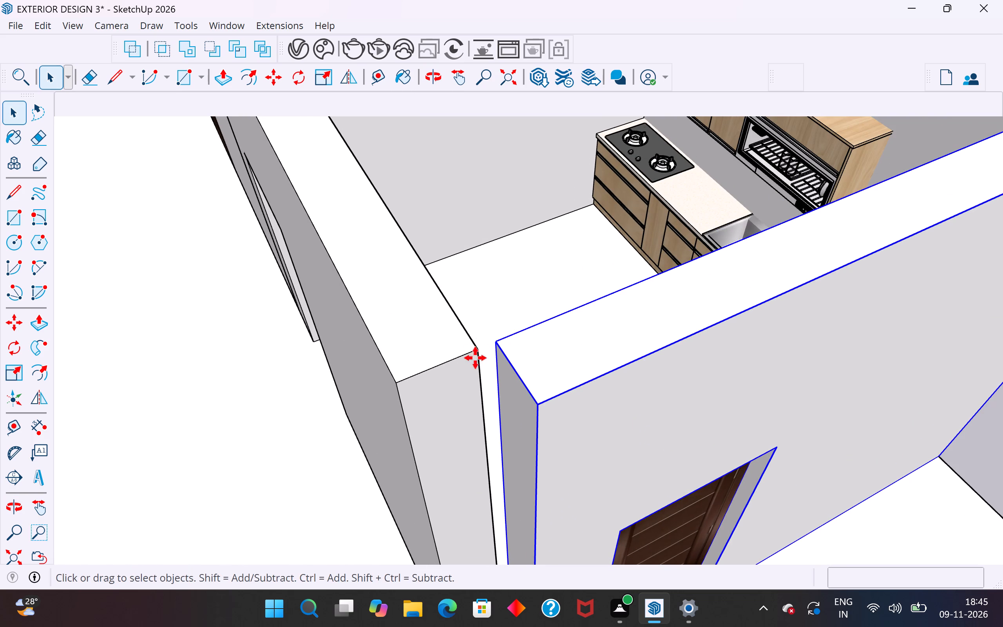
{"action": "scroll", "coordinate": [477, 349], "scroll_direction": "up", "scroll_amount": 4}
{"action": "left_click", "coordinate": [506, 339]}
{"action": "left_click", "coordinate": [477, 350]}
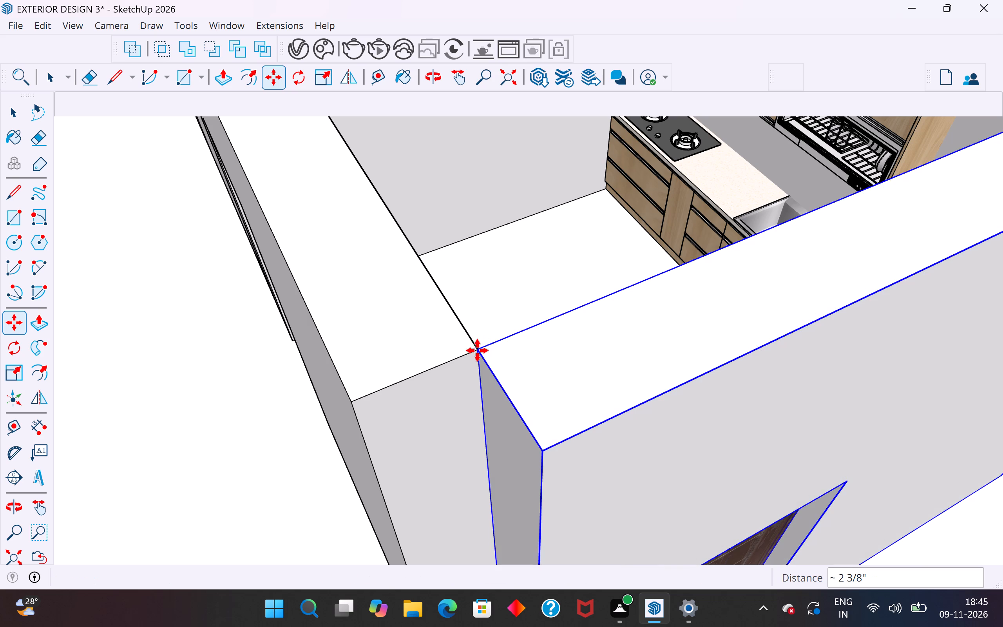
{"action": "left_click", "coordinate": [12, 115]}
{"action": "scroll", "coordinate": [321, 419], "scroll_direction": "down", "scroll_amount": 12}
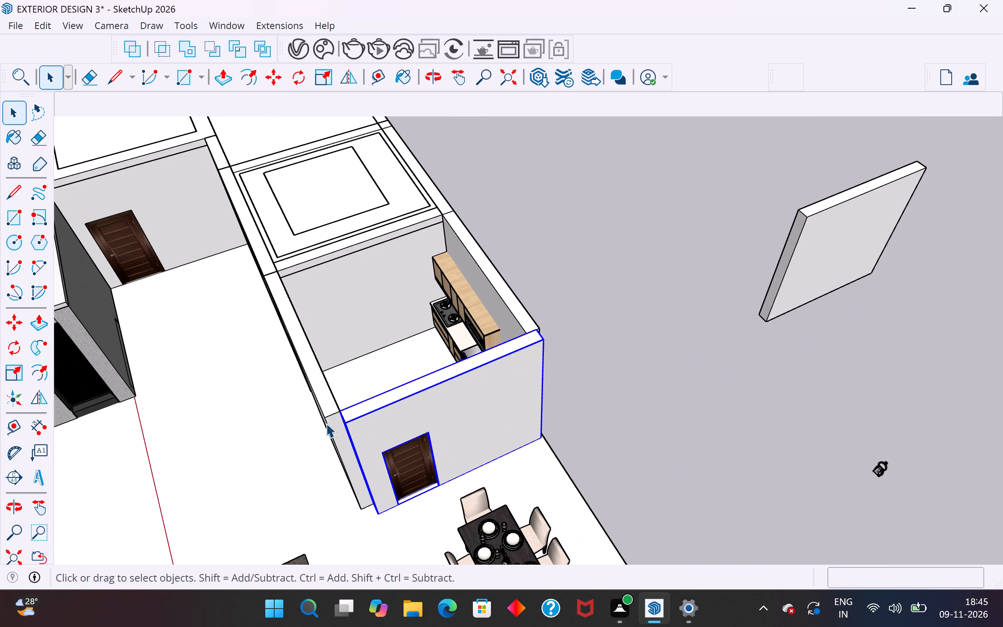
{"action": "left_click", "coordinate": [663, 411]}
Push the door wall's end face nearest the window wall inward about 7 5/8", to the window wall's inner corner.
{"action": "middle_click_drag", "start_coordinate": [686, 385], "coordinate": [362, 312]}
{"action": "scroll", "coordinate": [426, 292], "scroll_direction": "up", "scroll_amount": 8}
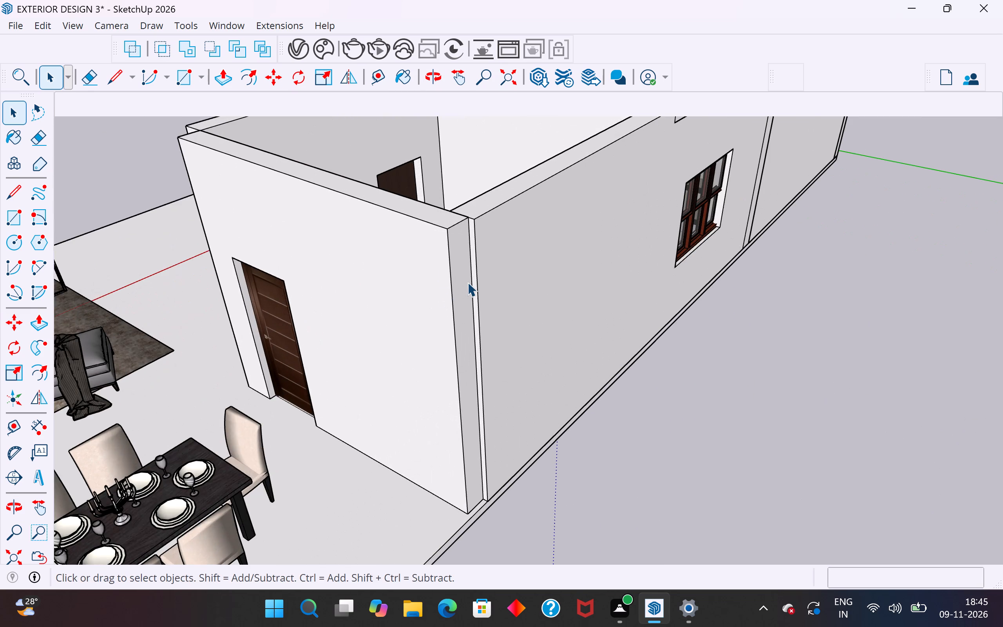
{"action": "double_click", "coordinate": [467, 282]}
{"action": "triple_click", "coordinate": [465, 274]}
{"action": "double_click", "coordinate": [462, 264]}
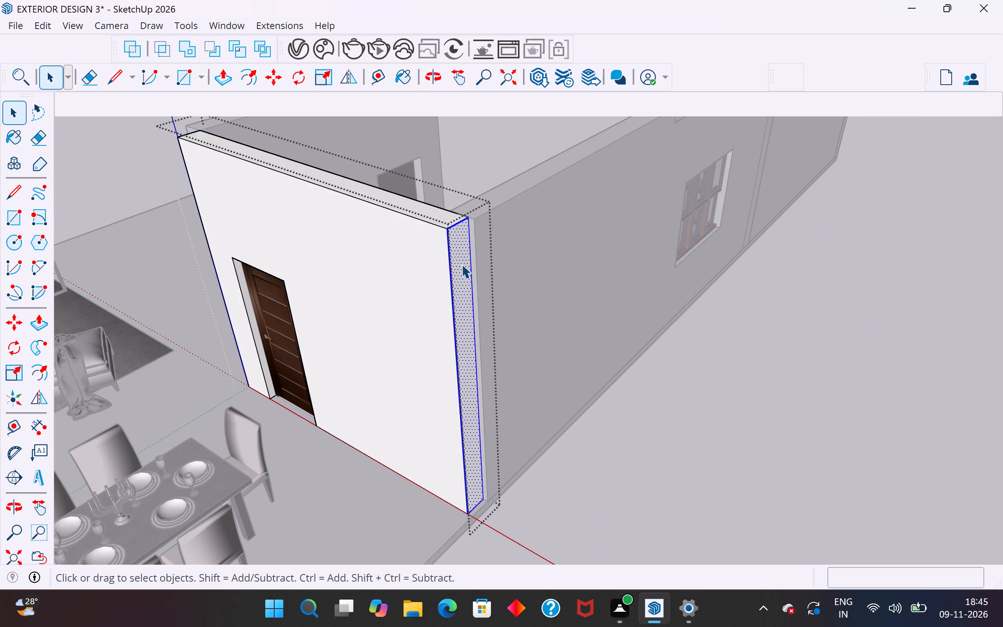
{"action": "scroll", "coordinate": [462, 264], "scroll_direction": "up", "scroll_amount": 5}
{"action": "scroll", "coordinate": [483, 349], "scroll_direction": "up", "scroll_amount": 1}
{"action": "middle_click_drag", "start_coordinate": [487, 352], "coordinate": [515, 390]}
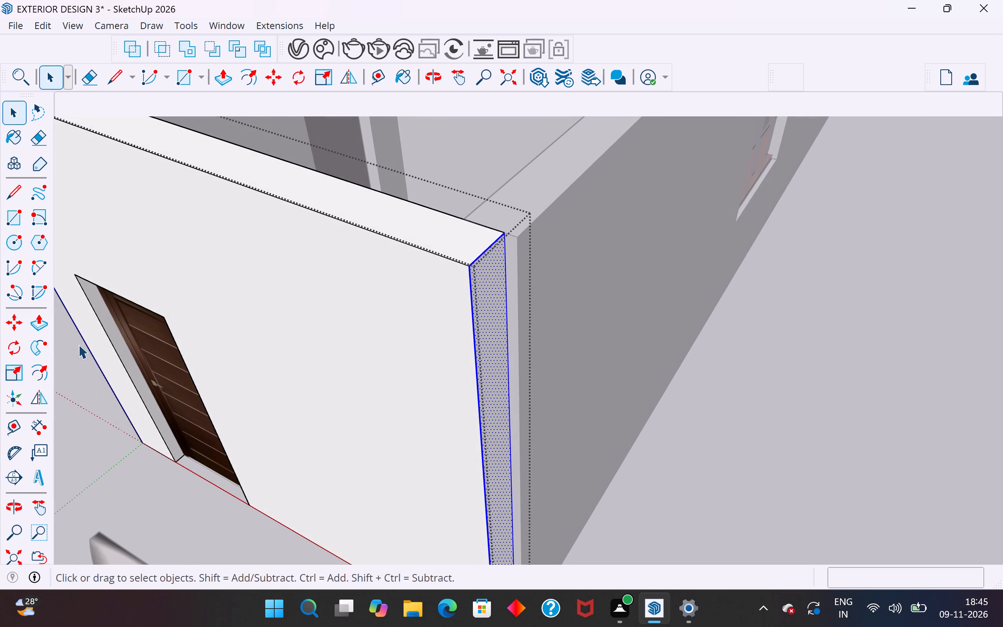
{"action": "left_click", "coordinate": [36, 325]}
{"action": "left_click", "coordinate": [497, 263]}
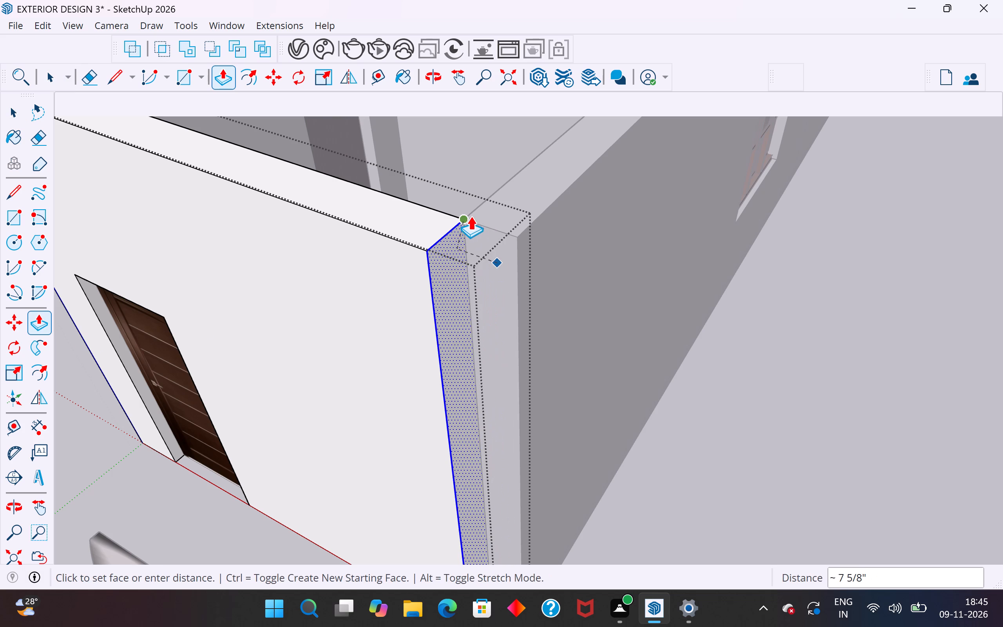
{"action": "left_click", "coordinate": [471, 215]}
{"action": "left_click", "coordinate": [20, 112]}
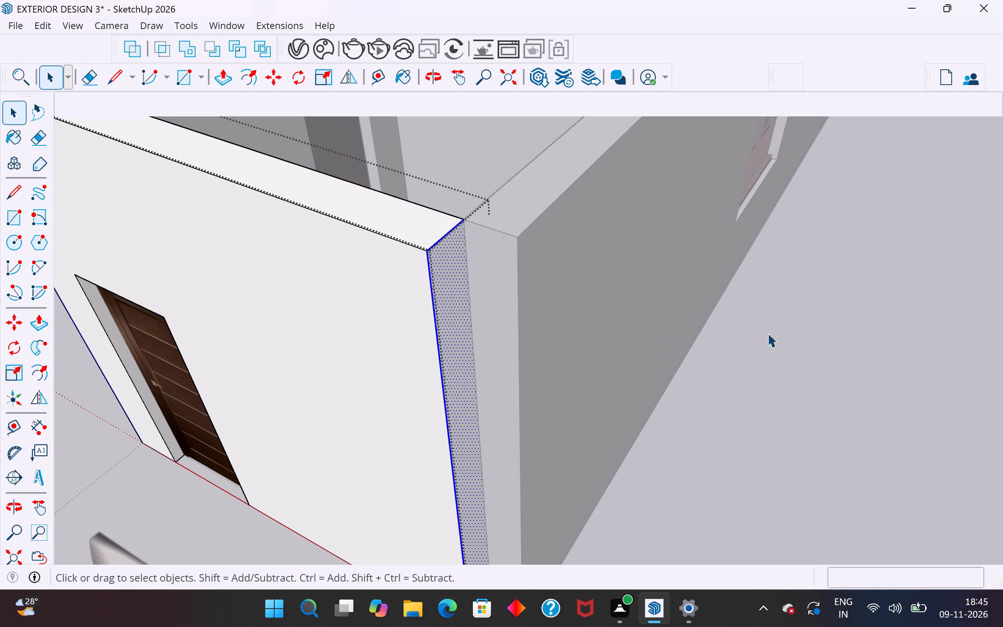
{"action": "left_click", "coordinate": [768, 333]}
{"action": "scroll", "coordinate": [768, 333], "scroll_direction": "down", "scroll_amount": 8}
{"action": "left_click", "coordinate": [777, 360]}
{"action": "scroll", "coordinate": [776, 355], "scroll_direction": "down", "scroll_amount": 6}
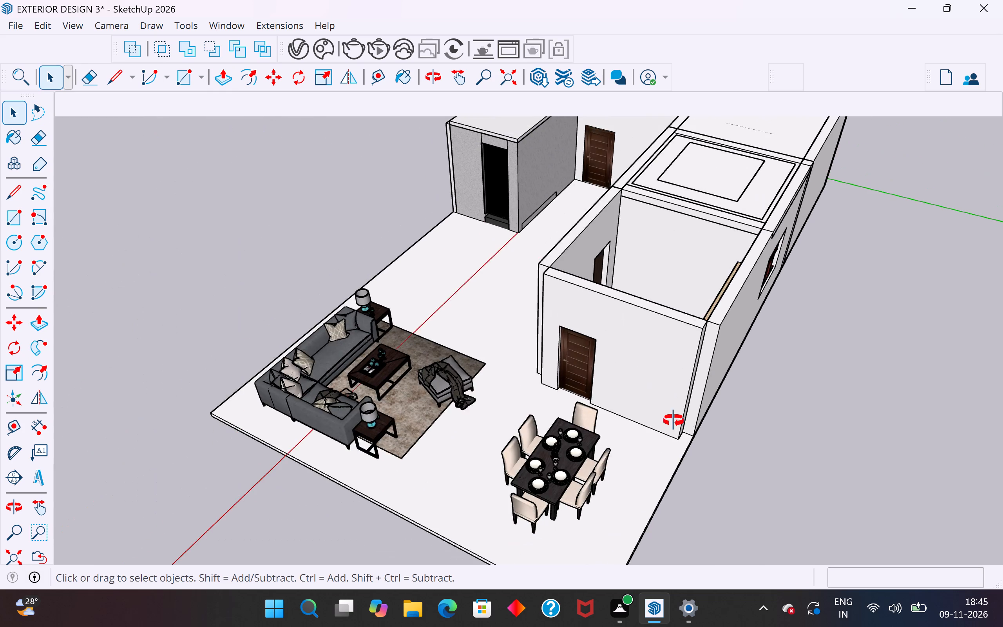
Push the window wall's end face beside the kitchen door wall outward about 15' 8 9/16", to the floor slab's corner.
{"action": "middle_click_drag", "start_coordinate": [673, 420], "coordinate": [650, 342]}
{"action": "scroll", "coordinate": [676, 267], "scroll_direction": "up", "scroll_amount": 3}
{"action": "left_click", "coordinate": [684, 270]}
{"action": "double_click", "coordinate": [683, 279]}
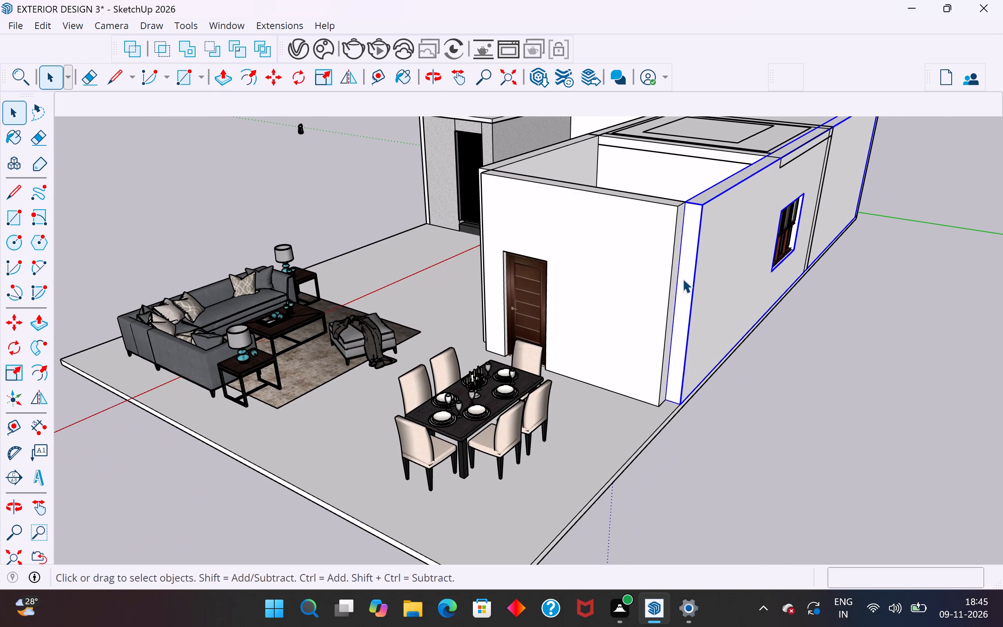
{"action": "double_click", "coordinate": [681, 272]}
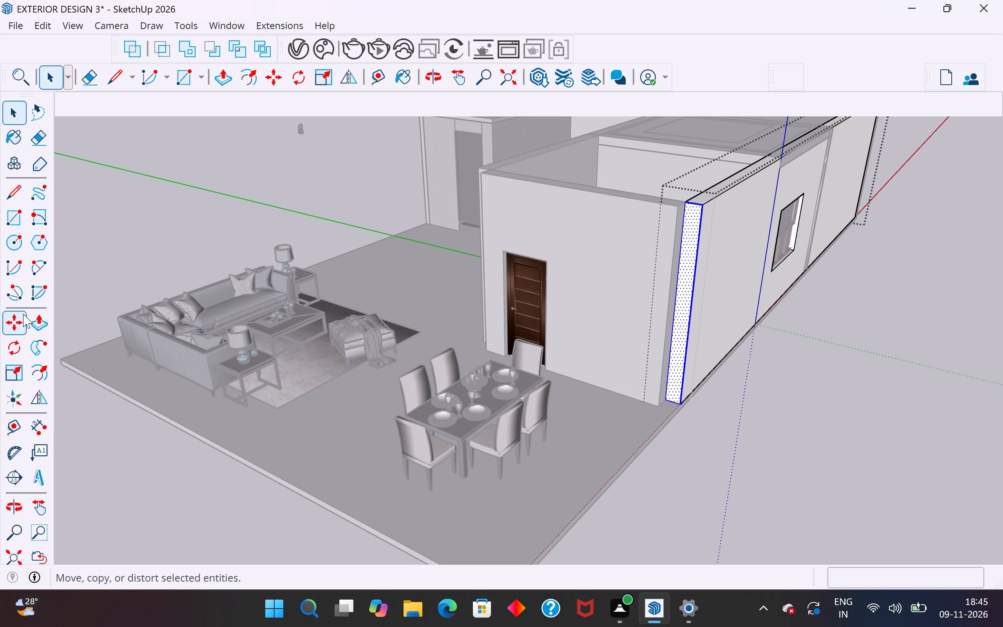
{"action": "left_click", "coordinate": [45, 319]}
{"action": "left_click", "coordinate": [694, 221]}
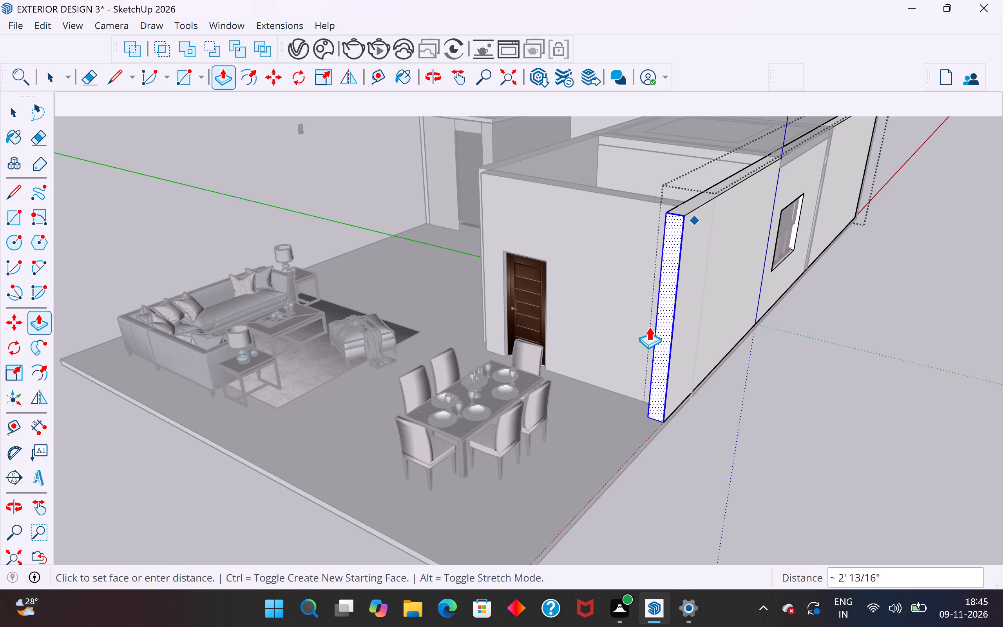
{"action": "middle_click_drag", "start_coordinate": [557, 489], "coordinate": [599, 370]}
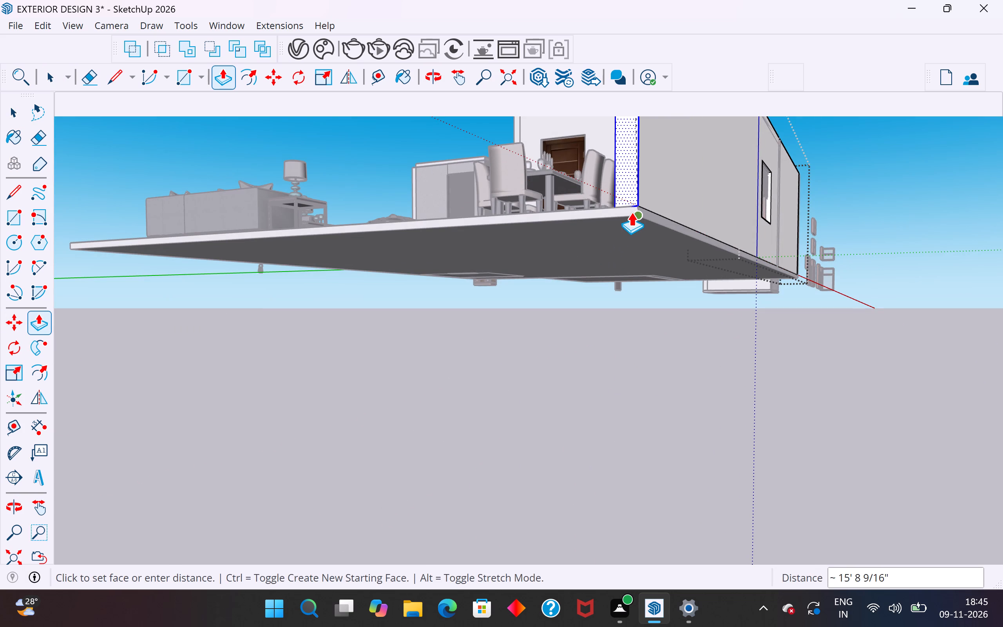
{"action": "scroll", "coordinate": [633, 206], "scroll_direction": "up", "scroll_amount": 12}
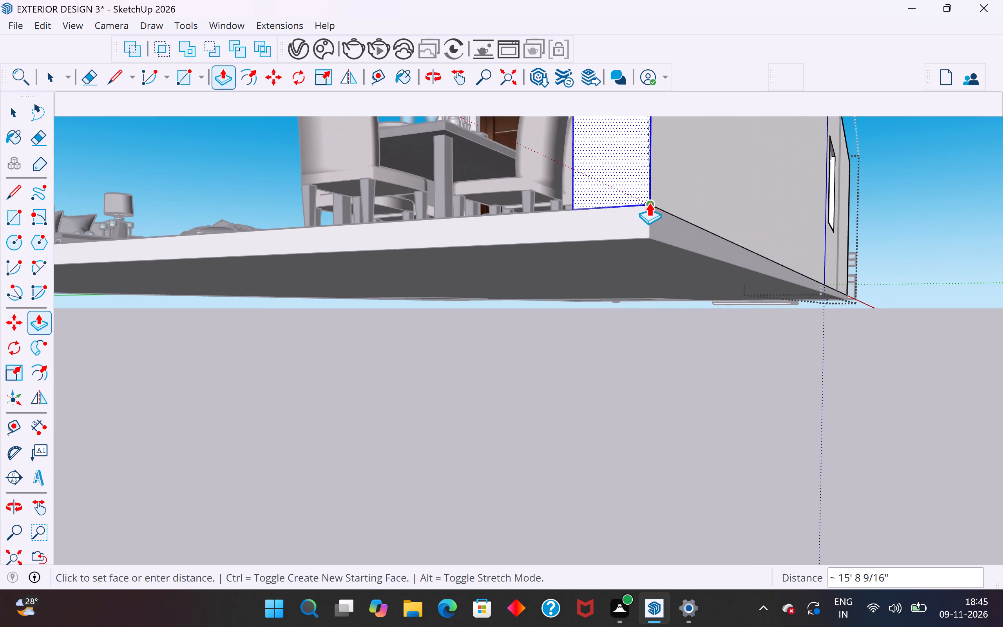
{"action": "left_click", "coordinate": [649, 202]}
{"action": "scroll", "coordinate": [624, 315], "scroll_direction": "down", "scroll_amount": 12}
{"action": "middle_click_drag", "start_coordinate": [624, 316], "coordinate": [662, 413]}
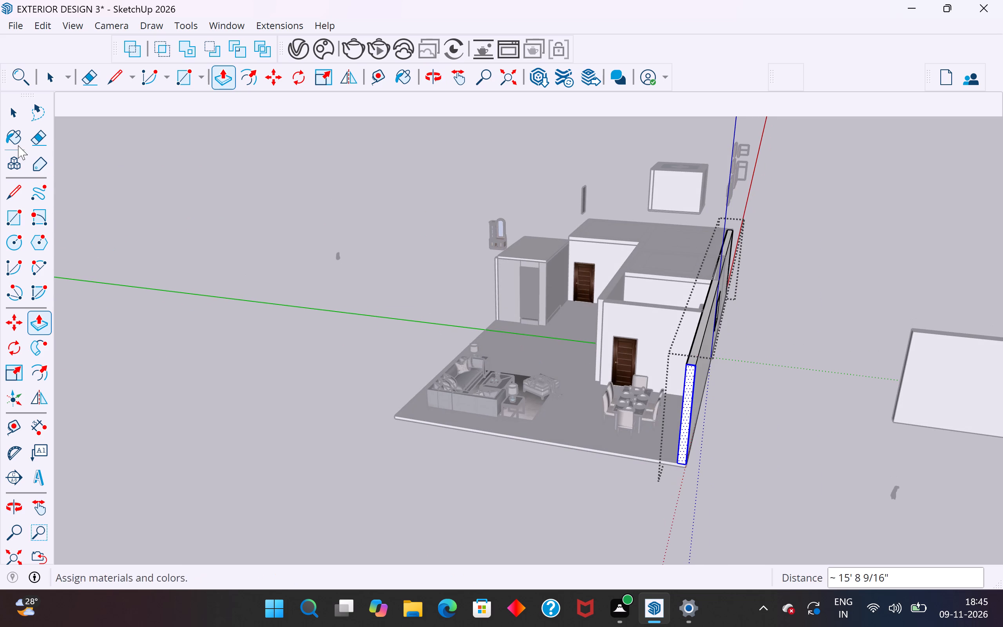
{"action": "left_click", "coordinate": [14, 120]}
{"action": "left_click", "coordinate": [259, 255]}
Examine the dining and living areas and the exterior side alongside the extended window wall.
{"action": "scroll", "coordinate": [572, 312], "scroll_direction": "down", "scroll_amount": 5}
{"action": "middle_click_drag", "start_coordinate": [601, 333], "coordinate": [925, 403]}
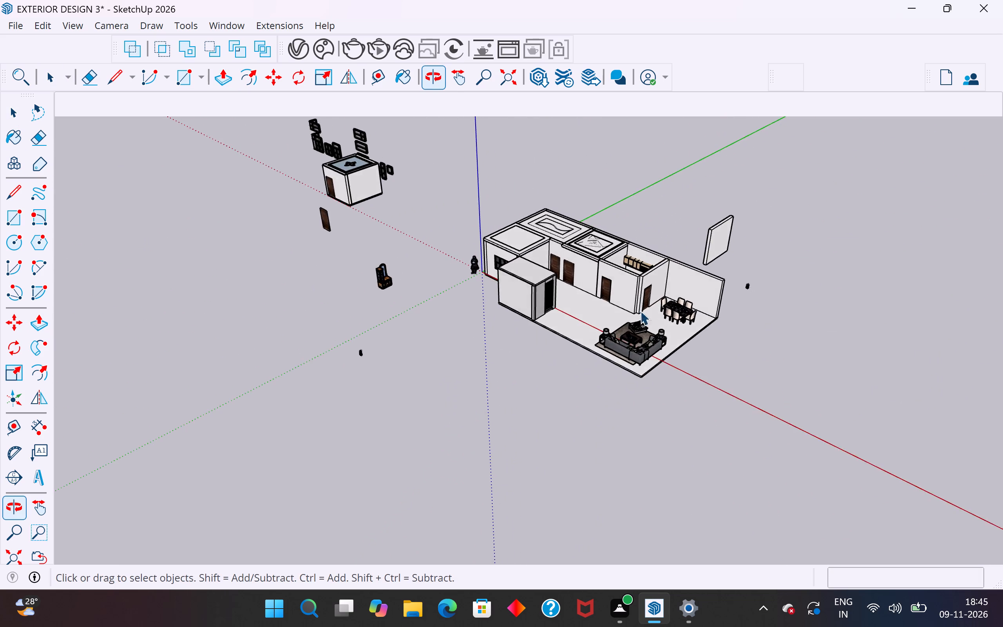
{"action": "scroll", "coordinate": [637, 303], "scroll_direction": "up", "scroll_amount": 9}
{"action": "middle_click_drag", "start_coordinate": [735, 347], "coordinate": [799, 324]}
{"action": "scroll", "coordinate": [724, 330], "scroll_direction": "up", "scroll_amount": 5}
{"action": "left_click", "coordinate": [730, 306]}
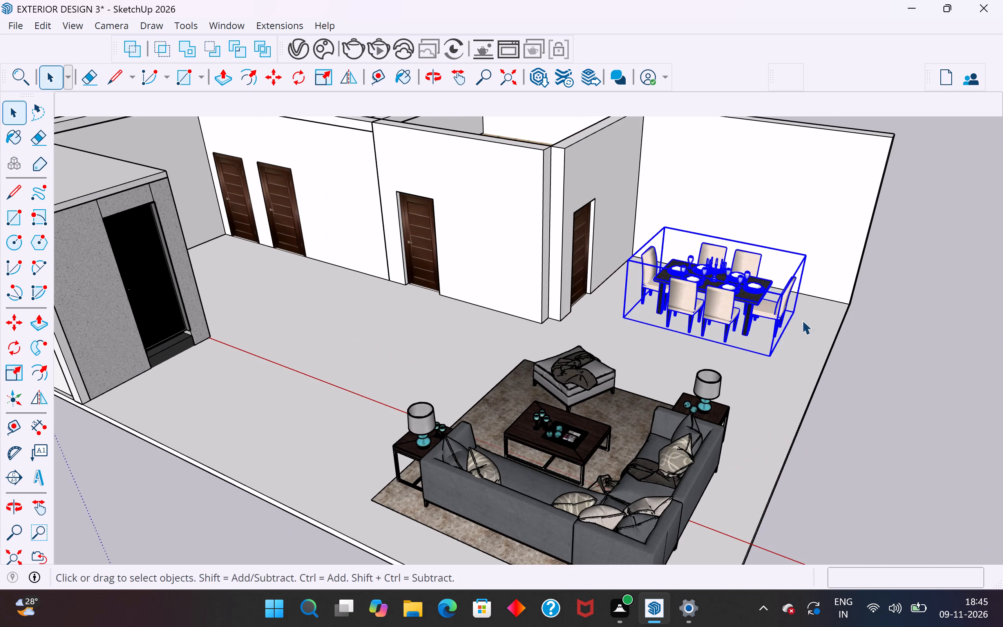
{"action": "middle_click_drag", "start_coordinate": [804, 320], "coordinate": [553, 402]}
{"action": "scroll", "coordinate": [556, 407], "scroll_direction": "up", "scroll_amount": 1}
{"action": "scroll", "coordinate": [721, 359], "scroll_direction": "down", "scroll_amount": 5}
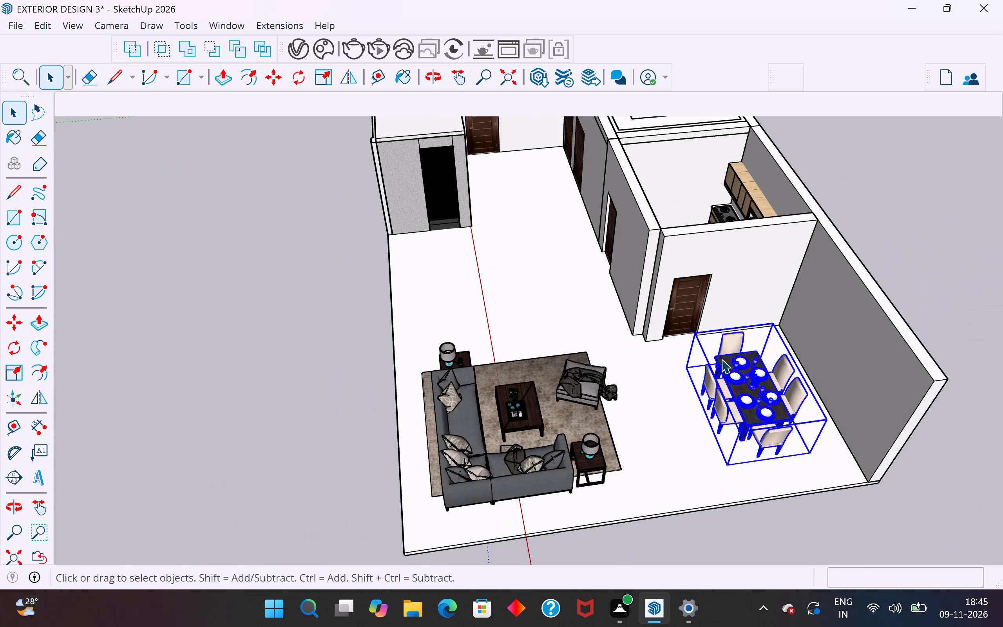
{"action": "scroll", "coordinate": [721, 359], "scroll_direction": "down", "scroll_amount": 6}
{"action": "middle_click_drag", "start_coordinate": [767, 376], "coordinate": [378, 313]}
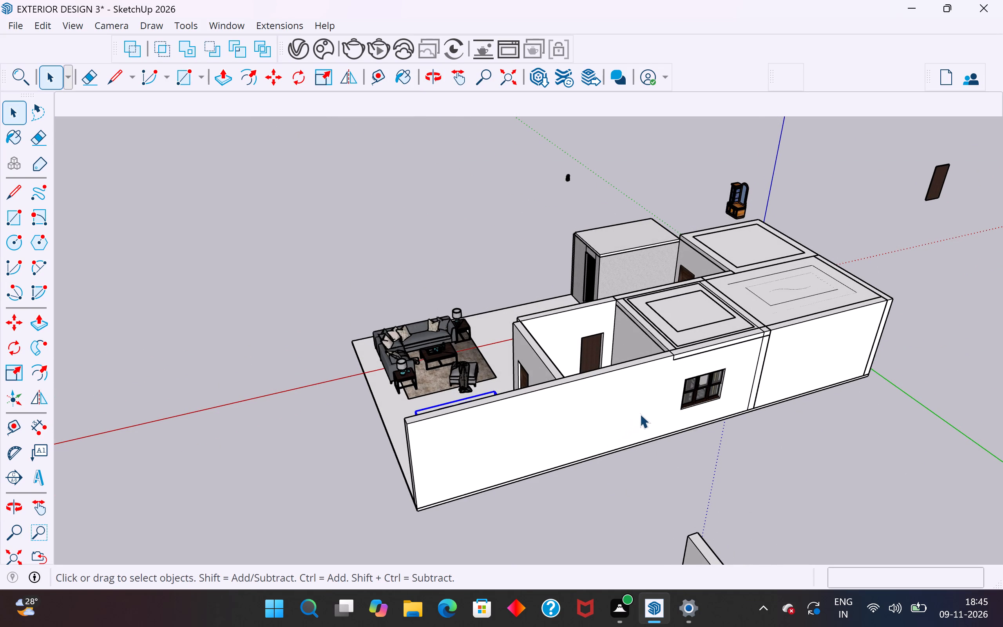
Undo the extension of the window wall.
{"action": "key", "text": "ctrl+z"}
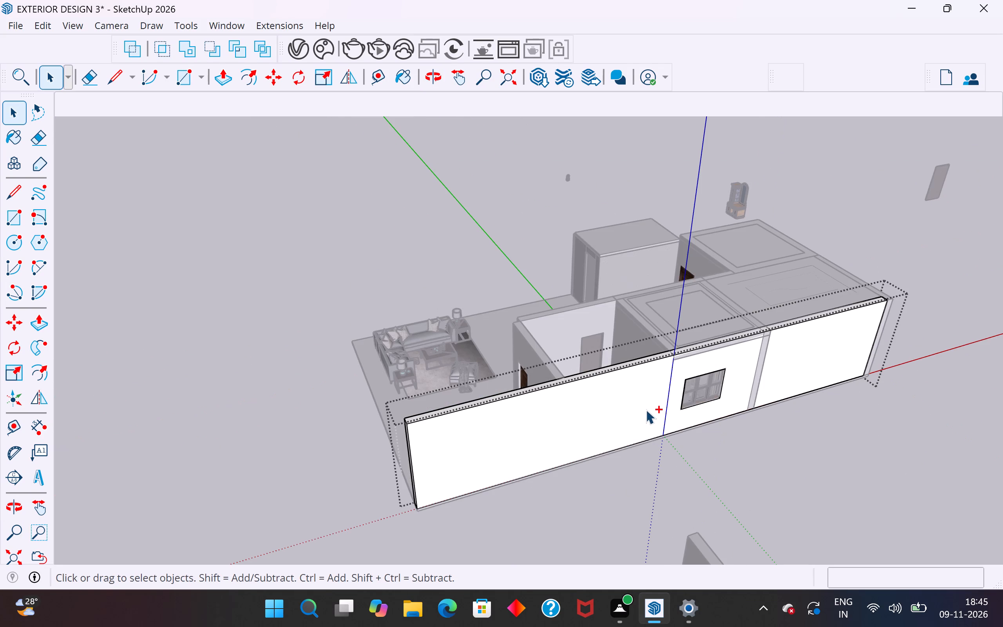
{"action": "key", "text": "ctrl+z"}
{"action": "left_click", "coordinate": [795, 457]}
Copy the window wall with its window about 40' 1 11/16" along its length, so it continues from the wall's living-area end.
{"action": "left_click", "coordinate": [663, 412]}
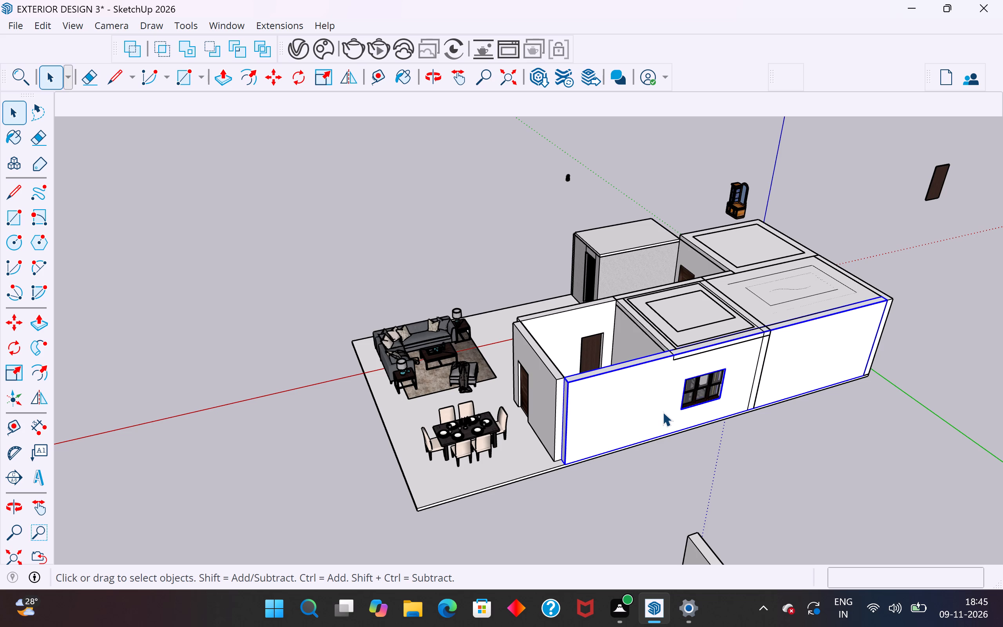
{"action": "scroll", "coordinate": [700, 403], "scroll_direction": "up", "scroll_amount": 4}
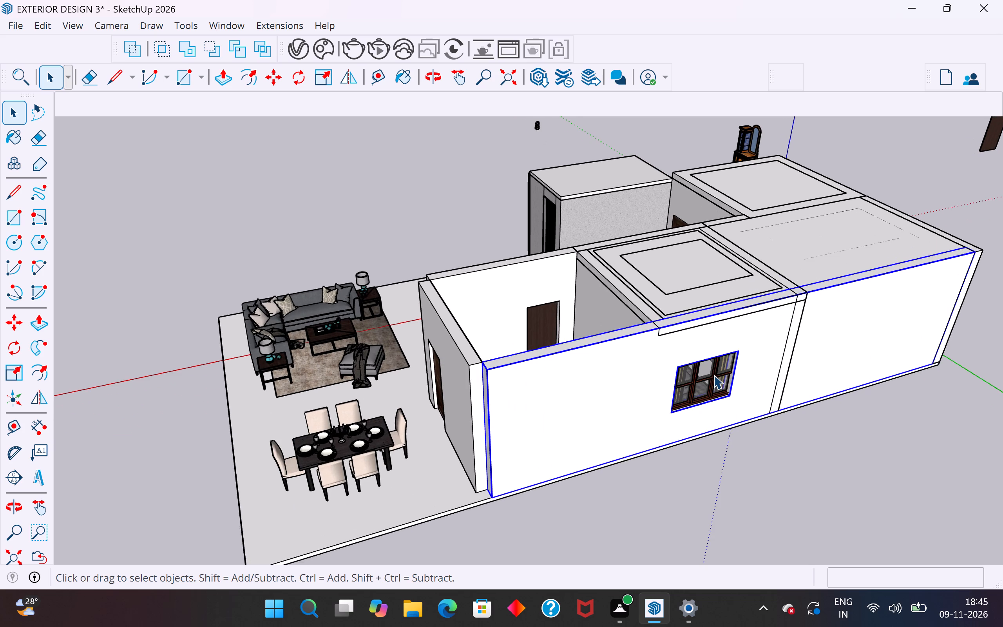
{"action": "scroll", "coordinate": [713, 375], "scroll_direction": "up", "scroll_amount": 10}
{"action": "left_click", "coordinate": [717, 409], "text": "ctrl"}
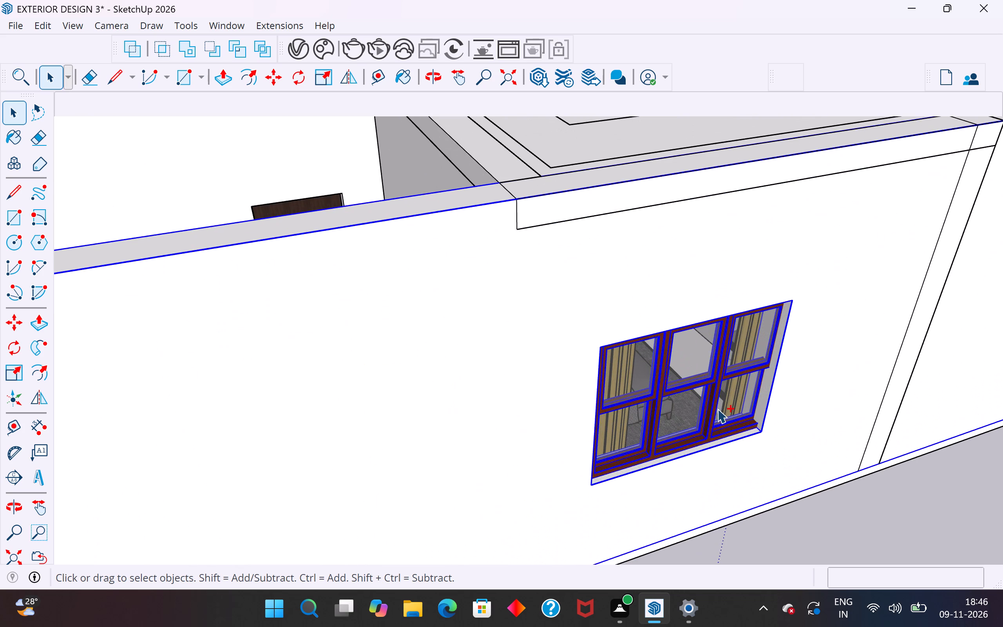
{"action": "scroll", "coordinate": [699, 415], "scroll_direction": "down", "scroll_amount": 11}
{"action": "key", "text": "m"}
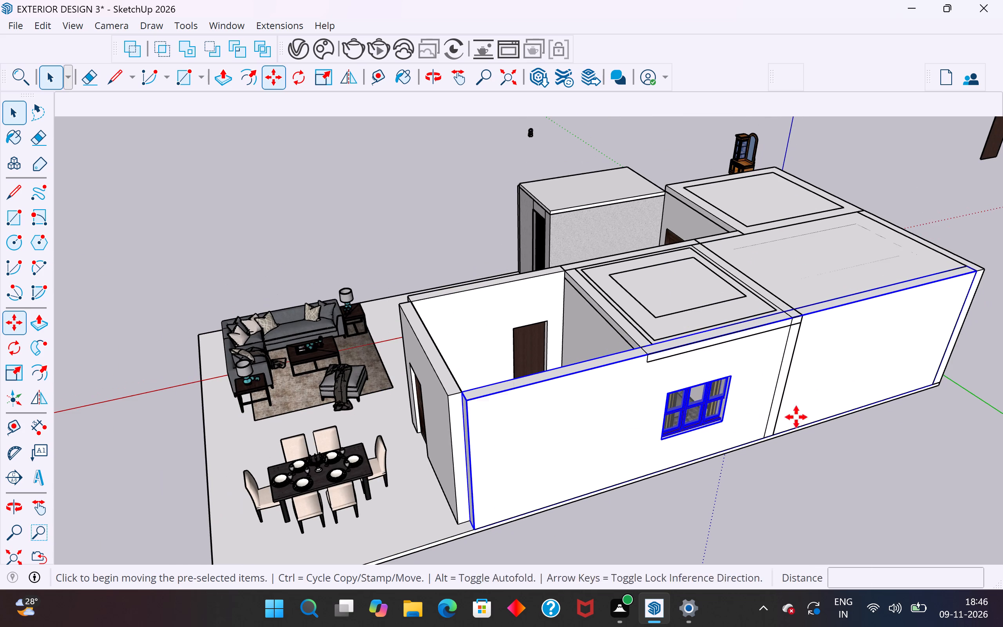
{"action": "left_click", "coordinate": [933, 382], "text": "ctrl"}
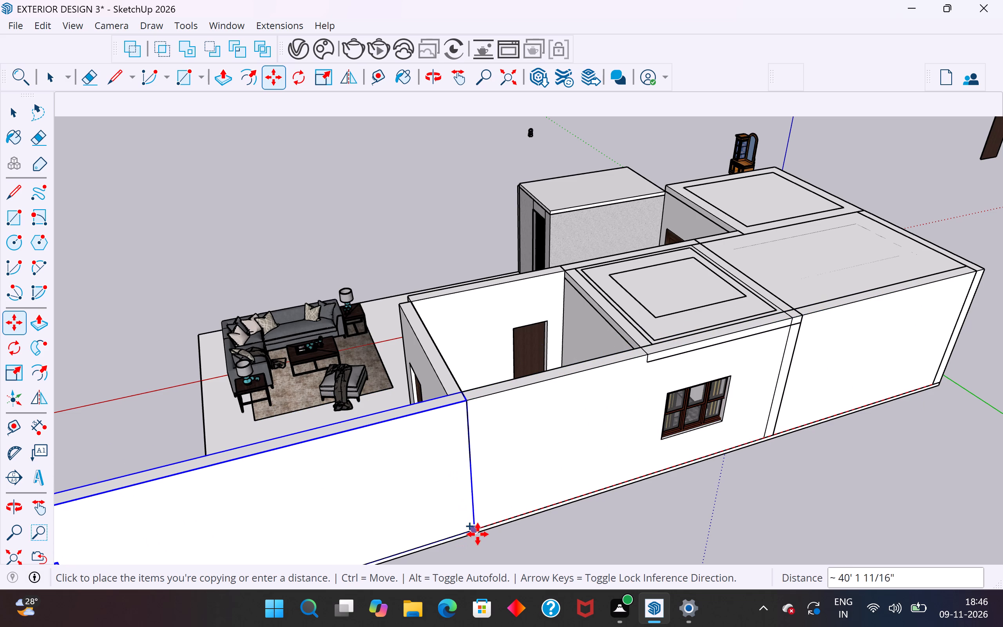
{"action": "left_click", "coordinate": [478, 534]}
{"action": "scroll", "coordinate": [860, 481], "scroll_direction": "down", "scroll_amount": 9}
{"action": "middle_click_drag", "start_coordinate": [678, 492], "coordinate": [661, 324]}
{"action": "left_click", "coordinate": [14, 114]}
{"action": "left_click", "coordinate": [205, 376]}
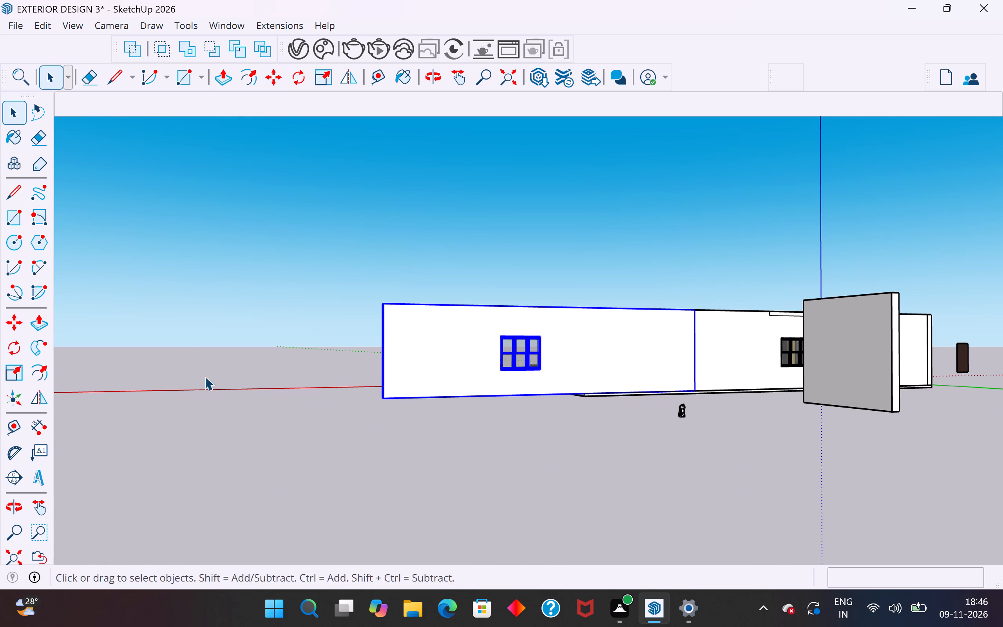
Push the wall copy's far end face inward about 11' 9 5/8", toward its window.
{"action": "middle_click_drag", "start_coordinate": [397, 451], "coordinate": [584, 467]}
{"action": "scroll", "coordinate": [650, 353], "scroll_direction": "up", "scroll_amount": 5}
{"action": "double_click", "coordinate": [646, 357]}
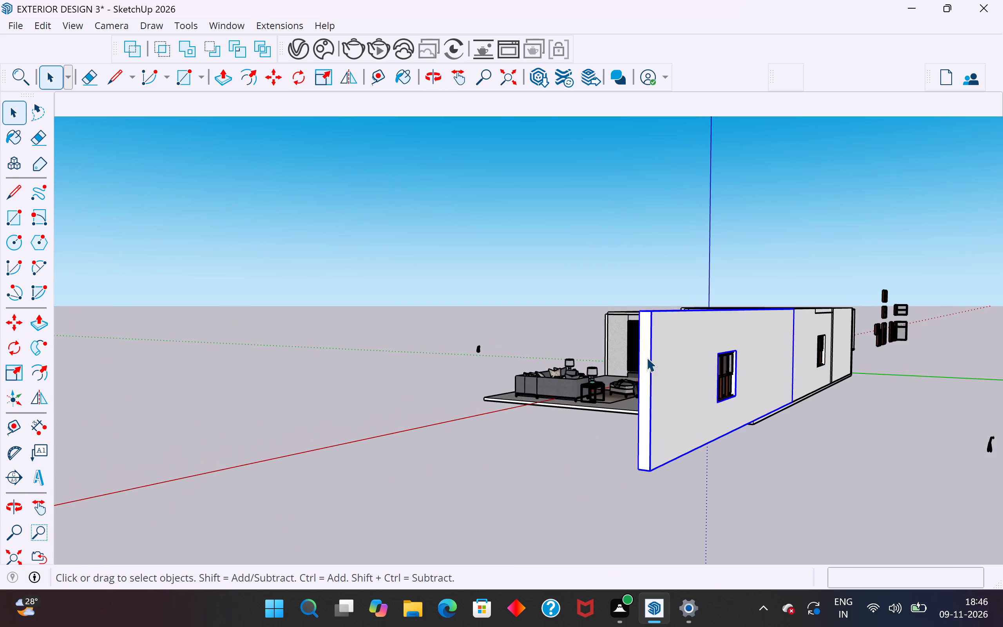
{"action": "double_click", "coordinate": [647, 353]}
{"action": "left_click", "coordinate": [647, 353]}
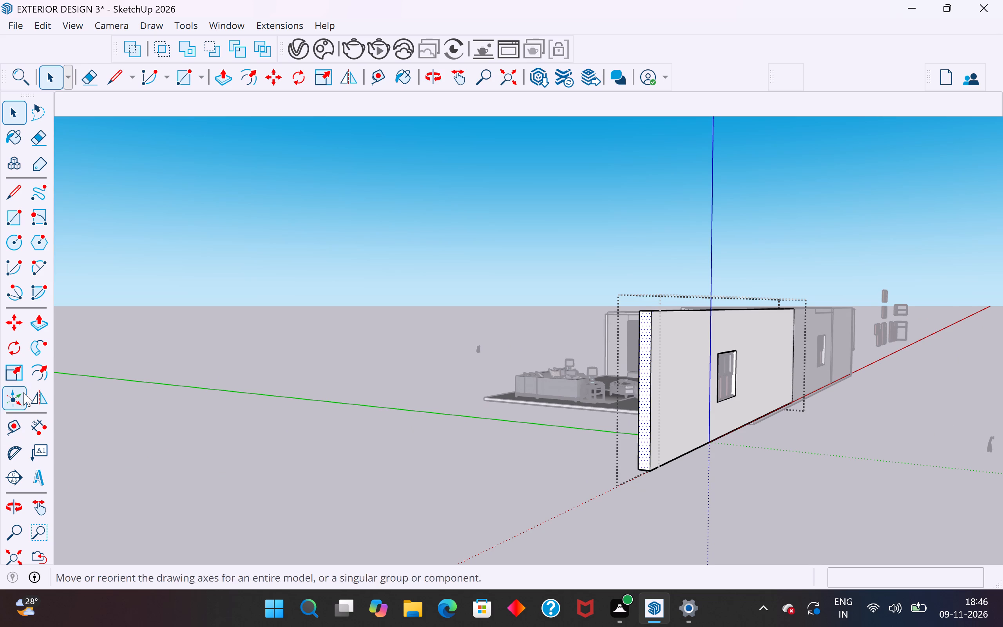
{"action": "left_click", "coordinate": [49, 319]}
{"action": "middle_click_drag", "start_coordinate": [616, 507], "coordinate": [606, 348]}
{"action": "scroll", "coordinate": [522, 587], "scroll_direction": "down", "scroll_amount": 2}
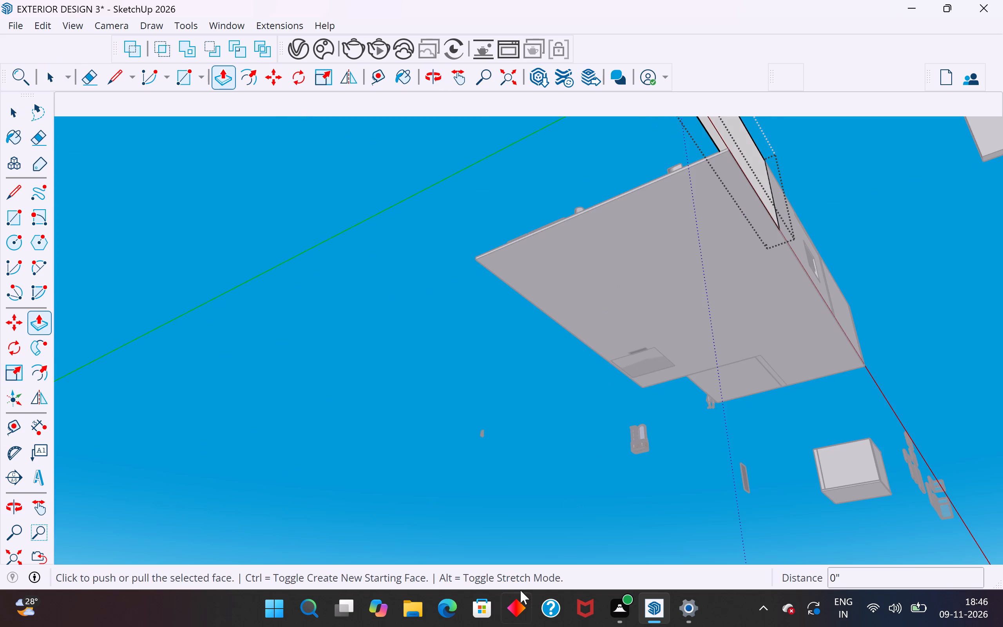
{"action": "scroll", "coordinate": [520, 590], "scroll_direction": "down", "scroll_amount": 2}
{"action": "scroll", "coordinate": [537, 507], "scroll_direction": "down", "scroll_amount": 4}
{"action": "middle_click_drag", "start_coordinate": [568, 440], "coordinate": [521, 476]}
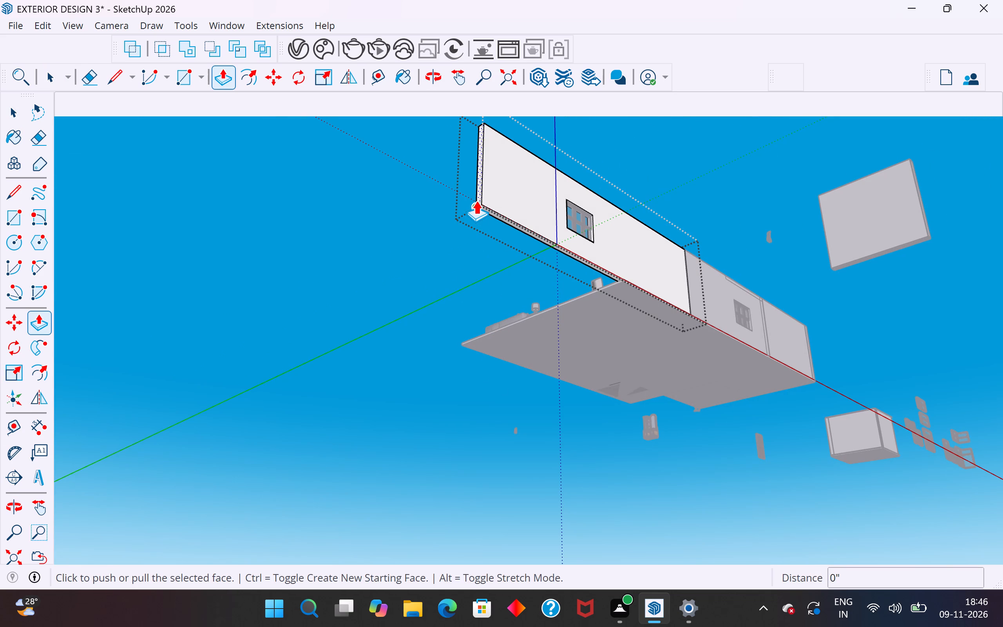
{"action": "left_click", "coordinate": [485, 205]}
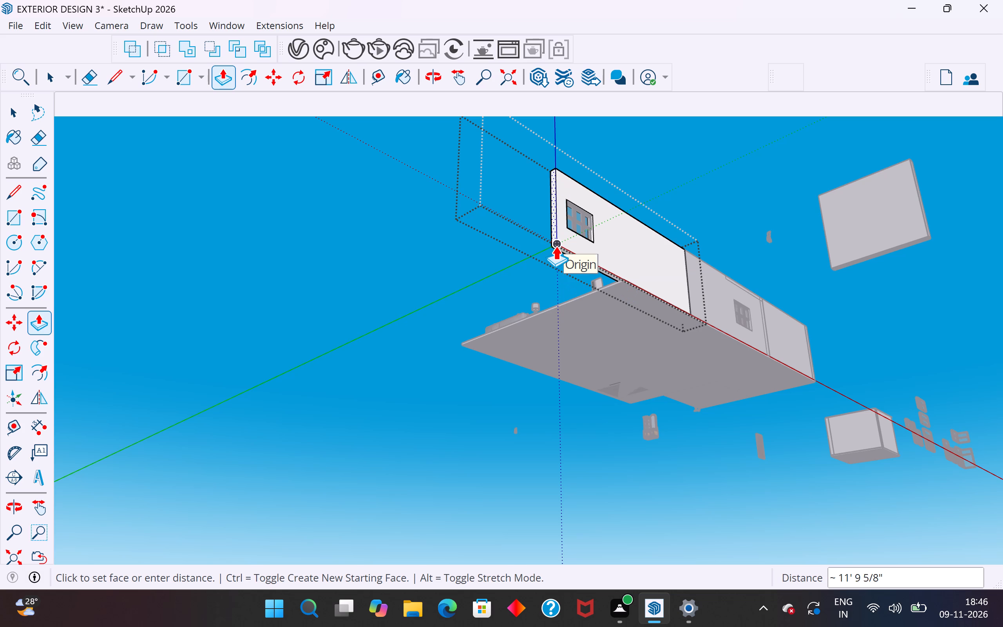
{"action": "left_click", "coordinate": [556, 246]}
{"action": "left_click", "coordinate": [20, 116]}
{"action": "left_click", "coordinate": [297, 290]}
Group the shortened wall copy together with its window.
{"action": "middle_click_drag", "start_coordinate": [403, 320], "coordinate": [343, 368]}
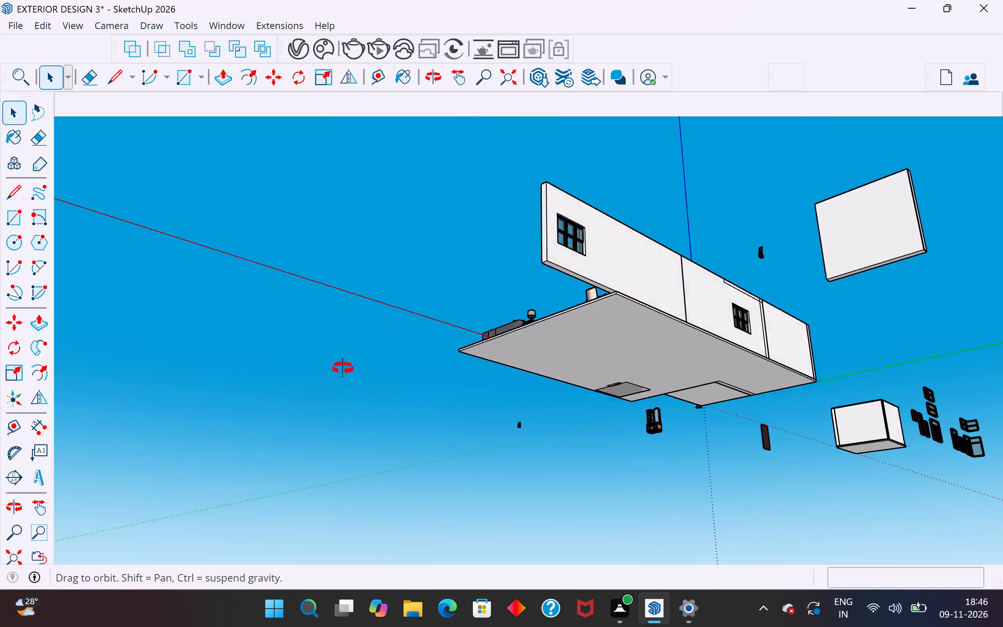
{"action": "middle_click_drag", "start_coordinate": [343, 368], "coordinate": [200, 474]}
{"action": "left_click_drag", "start_coordinate": [353, 355], "coordinate": [244, 520]}
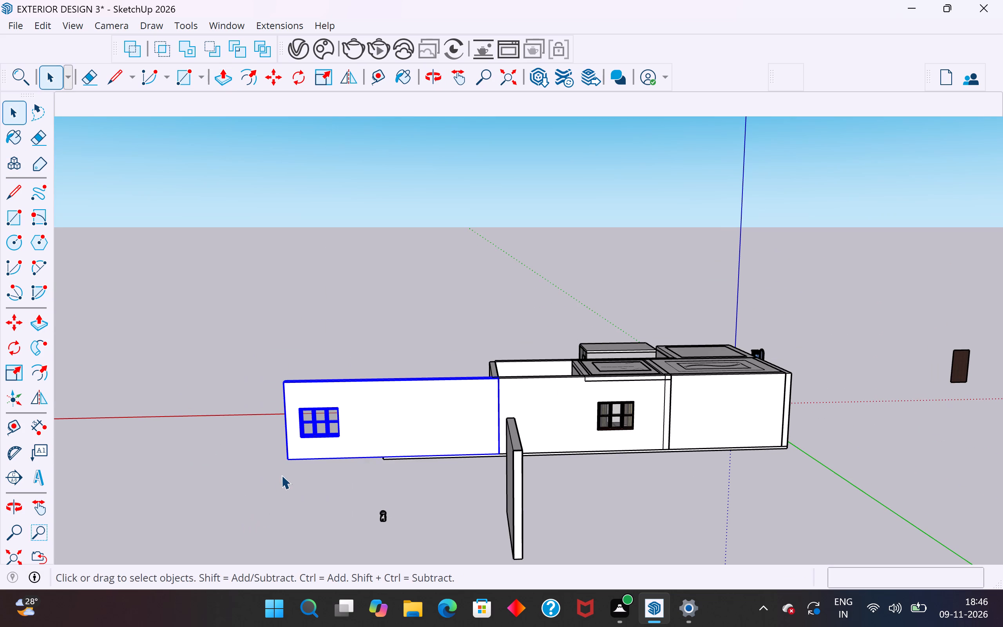
{"action": "left_click", "coordinate": [322, 455]}
{"action": "left_click_drag", "start_coordinate": [353, 358], "coordinate": [237, 493]}
{"action": "right_click", "coordinate": [322, 437]}
{"action": "left_click", "coordinate": [370, 167]}
Move the grouped window wall about 25' 5 13/16" away from the house, clear of the floor slab.
{"action": "left_click", "coordinate": [416, 408]}
{"action": "key", "text": "m"}
{"action": "left_click", "coordinate": [497, 383]}
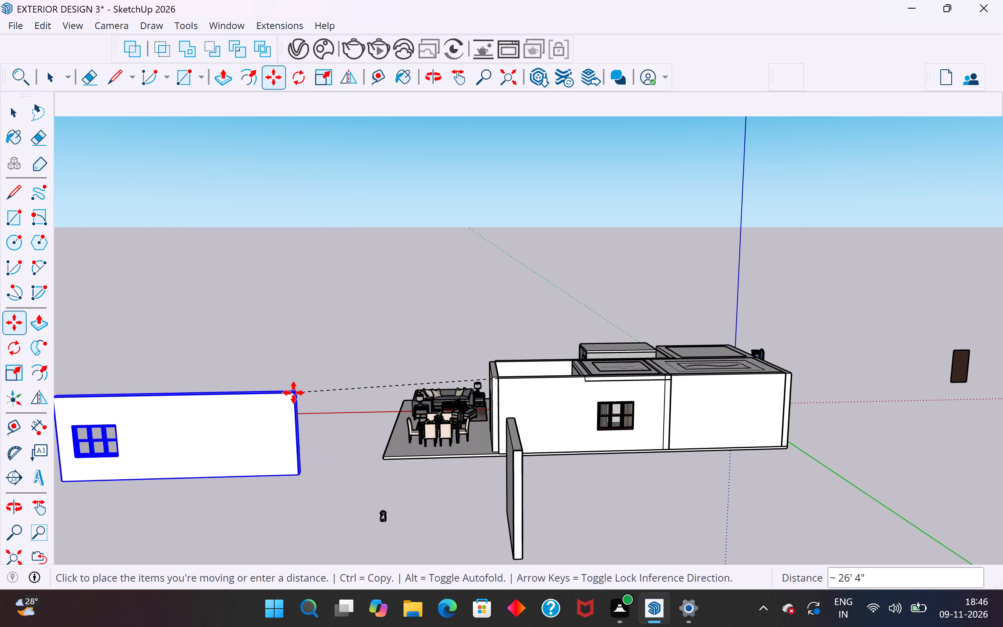
{"action": "left_click", "coordinate": [306, 380]}
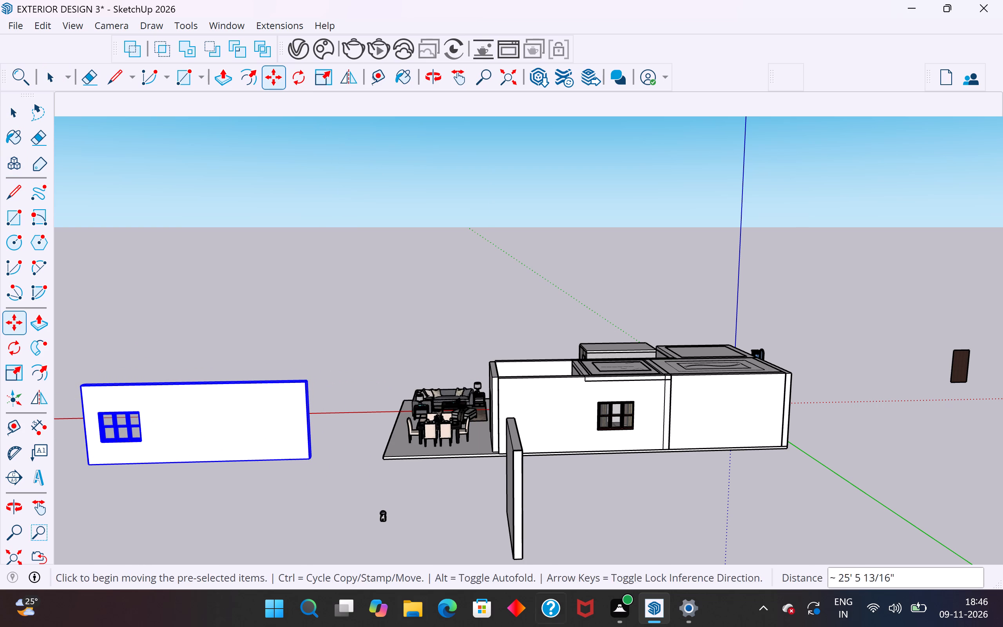
{"action": "left_click", "coordinate": [17, 113]}
{"action": "left_click", "coordinate": [264, 257]}
Inside the separated window wall group, push the wall's end face nearest the house inward about 15' 5", toward the window.
{"action": "middle_click_drag", "start_coordinate": [452, 343], "coordinate": [436, 373]}
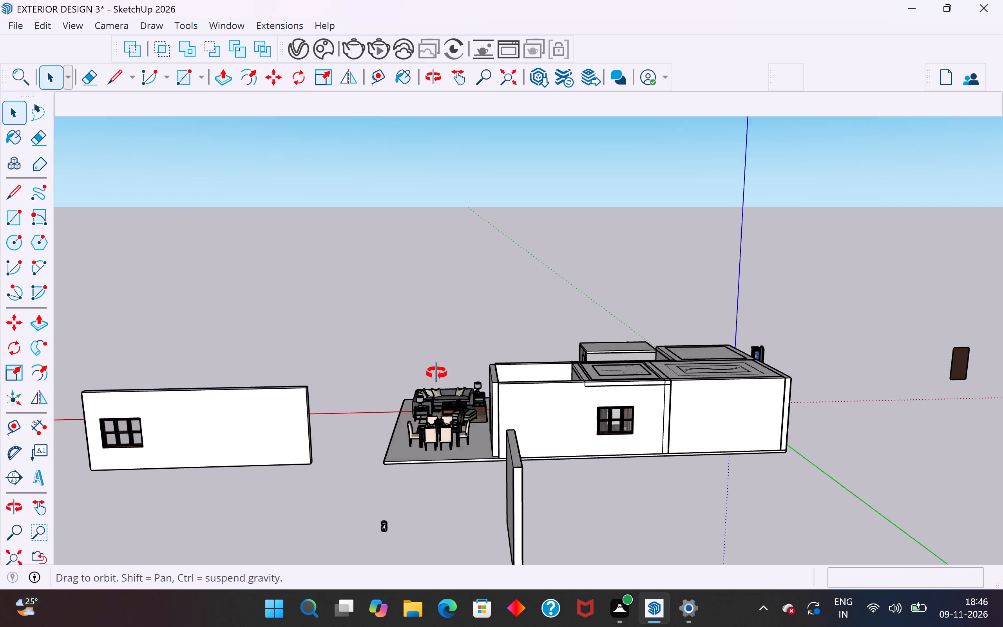
{"action": "middle_click_drag", "start_coordinate": [436, 373], "coordinate": [400, 396]}
{"action": "scroll", "coordinate": [560, 352], "scroll_direction": "down", "scroll_amount": 5}
{"action": "middle_click_drag", "start_coordinate": [516, 412], "coordinate": [323, 491]}
{"action": "scroll", "coordinate": [354, 381], "scroll_direction": "up", "scroll_amount": 12}
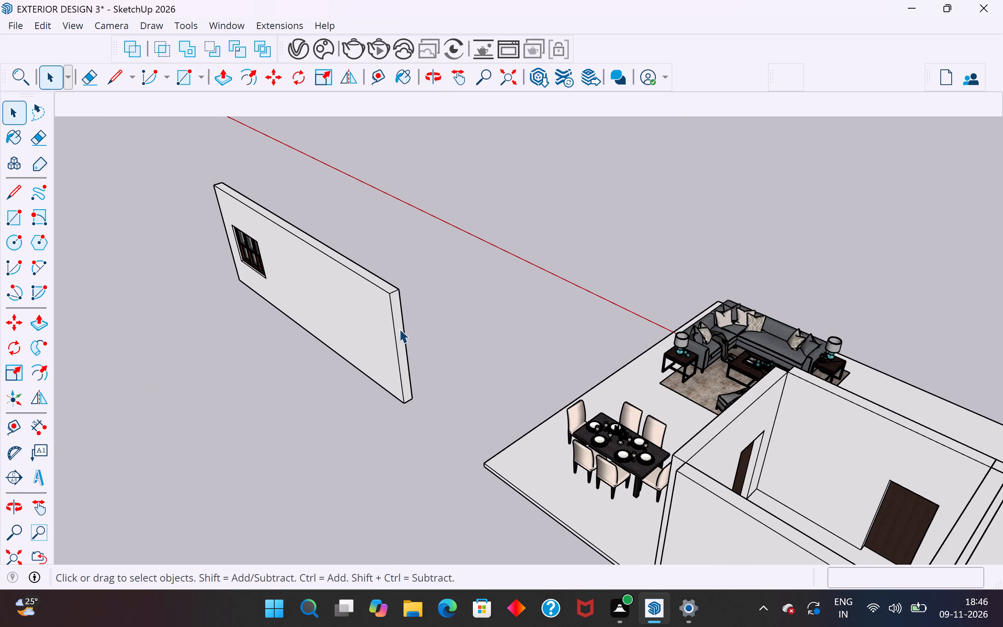
{"action": "double_click", "coordinate": [399, 316]}
{"action": "left_click", "coordinate": [398, 311]}
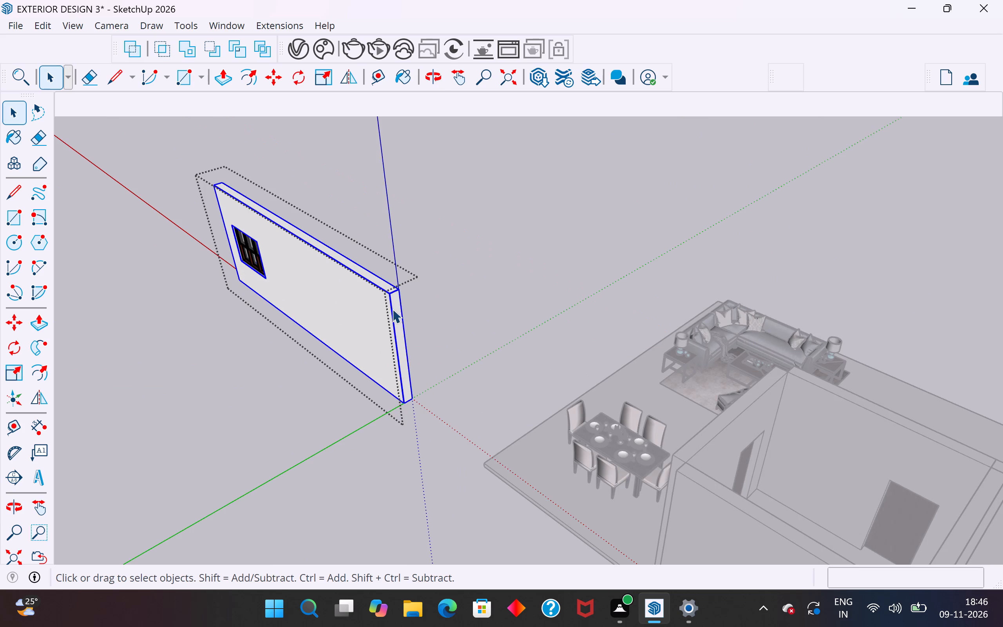
{"action": "left_click", "coordinate": [399, 311]}
{"action": "double_click", "coordinate": [394, 309]}
{"action": "left_click", "coordinate": [394, 310]}
{"action": "left_click", "coordinate": [396, 311]}
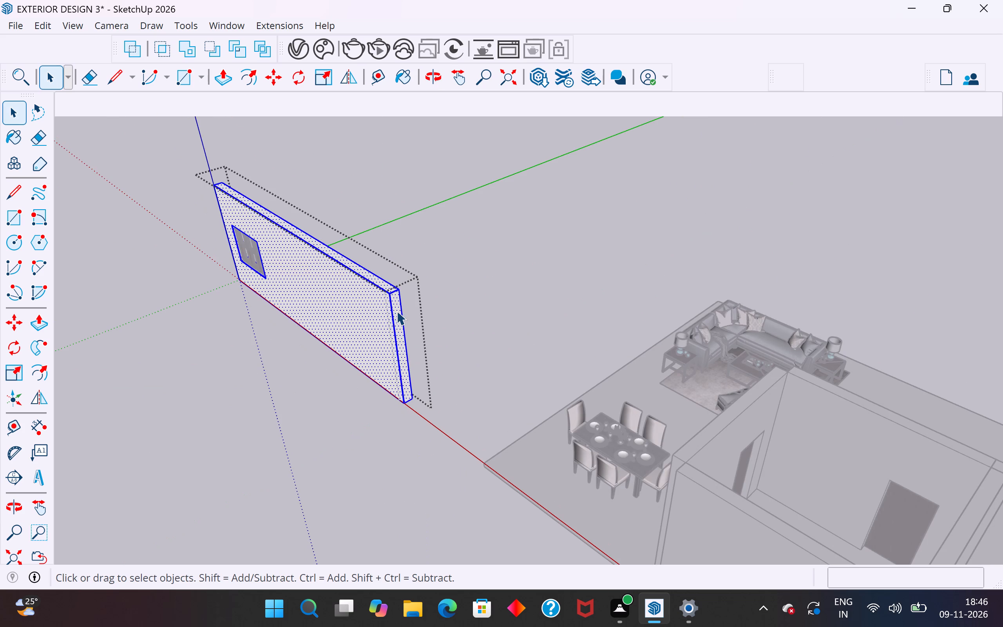
{"action": "left_click", "coordinate": [40, 326]}
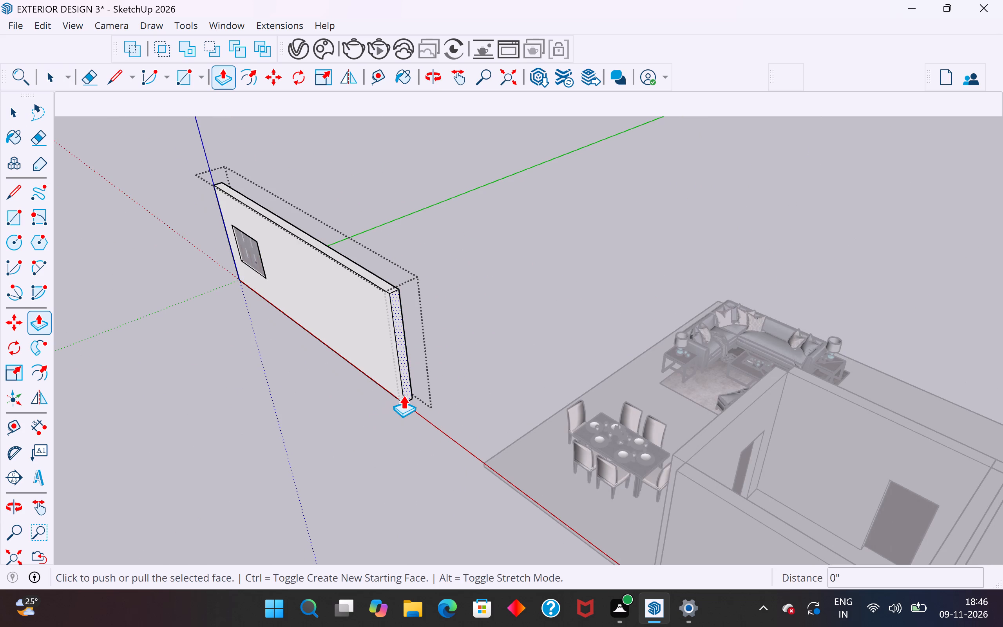
{"action": "left_click", "coordinate": [403, 395]}
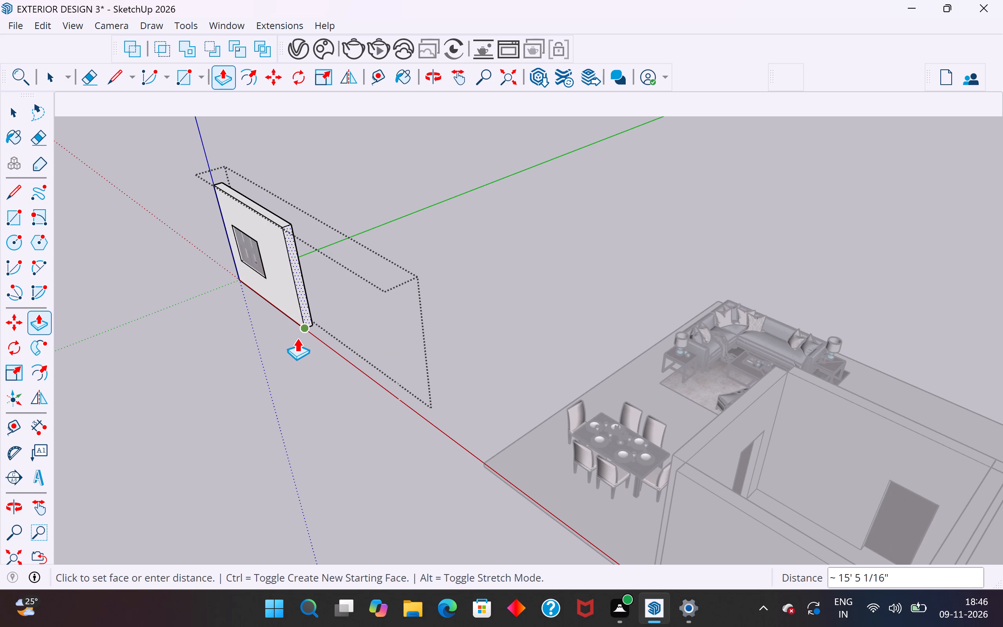
{"action": "left_click", "coordinate": [297, 338]}
{"action": "left_click", "coordinate": [13, 110]}
{"action": "left_click", "coordinate": [122, 335]}
{"action": "middle_click_drag", "start_coordinate": [257, 394], "coordinate": [557, 312]}
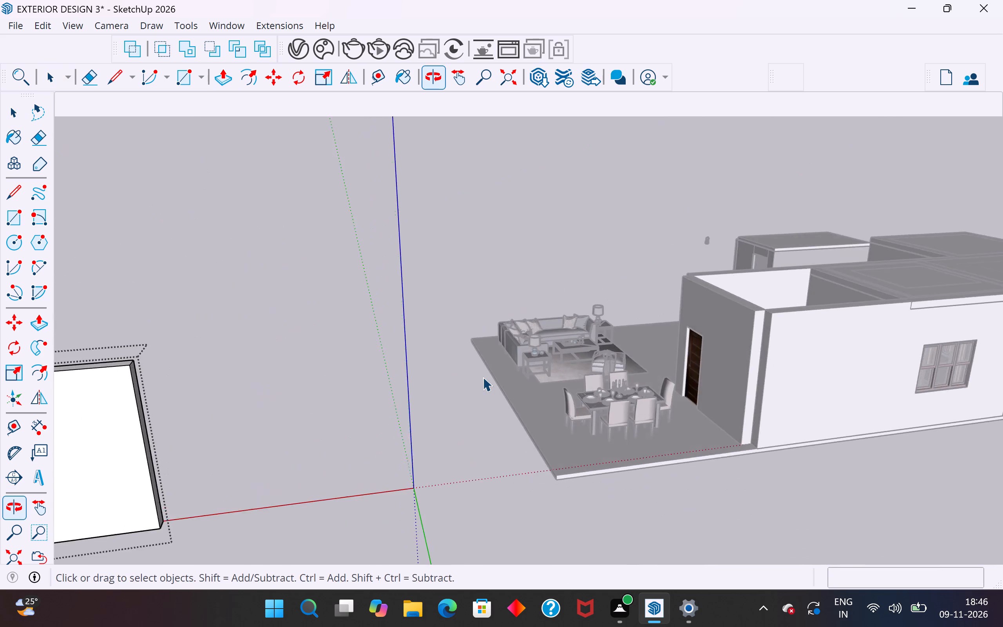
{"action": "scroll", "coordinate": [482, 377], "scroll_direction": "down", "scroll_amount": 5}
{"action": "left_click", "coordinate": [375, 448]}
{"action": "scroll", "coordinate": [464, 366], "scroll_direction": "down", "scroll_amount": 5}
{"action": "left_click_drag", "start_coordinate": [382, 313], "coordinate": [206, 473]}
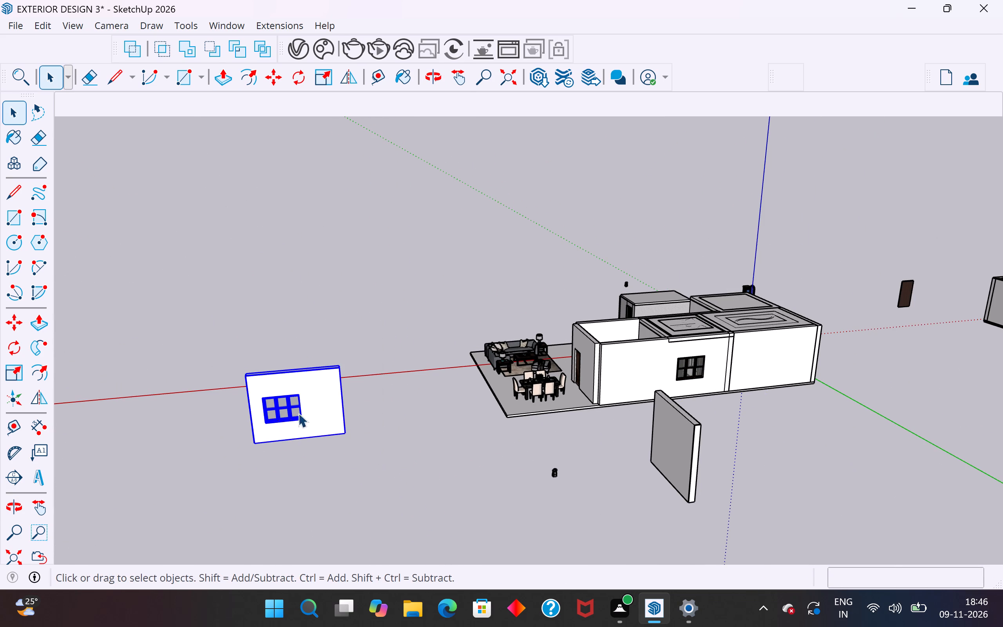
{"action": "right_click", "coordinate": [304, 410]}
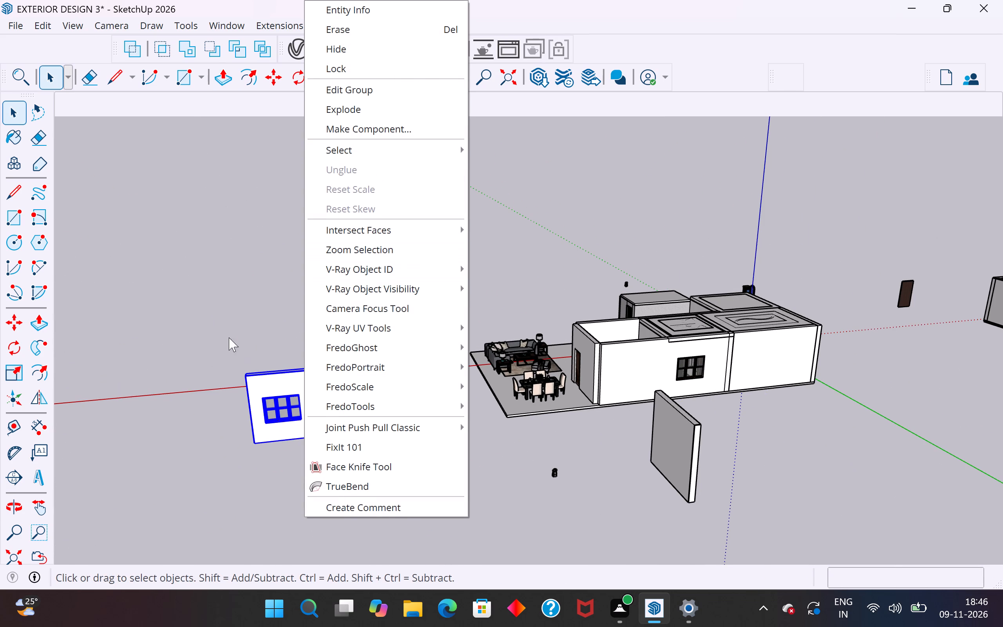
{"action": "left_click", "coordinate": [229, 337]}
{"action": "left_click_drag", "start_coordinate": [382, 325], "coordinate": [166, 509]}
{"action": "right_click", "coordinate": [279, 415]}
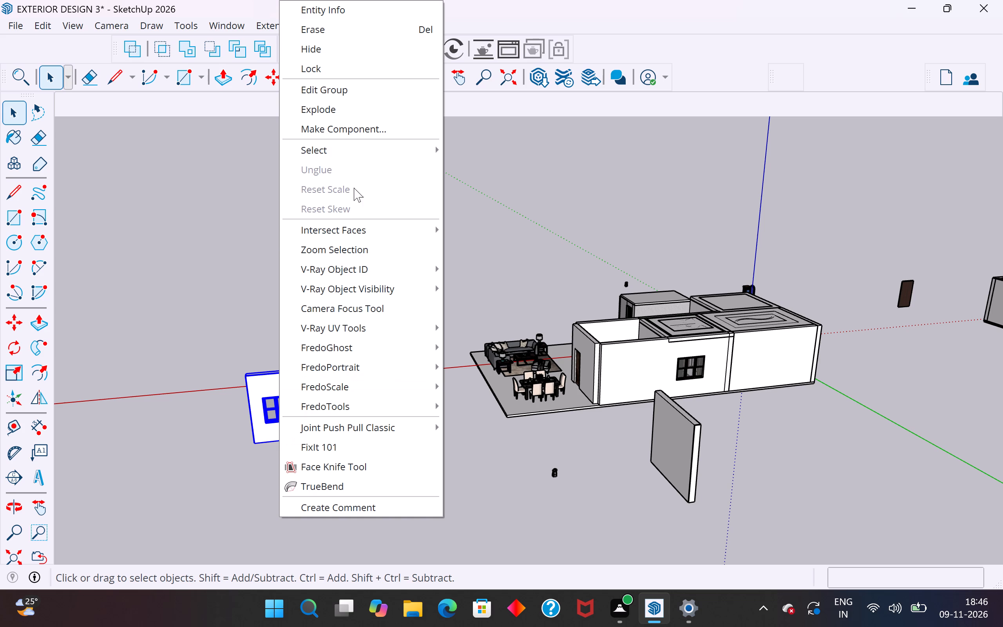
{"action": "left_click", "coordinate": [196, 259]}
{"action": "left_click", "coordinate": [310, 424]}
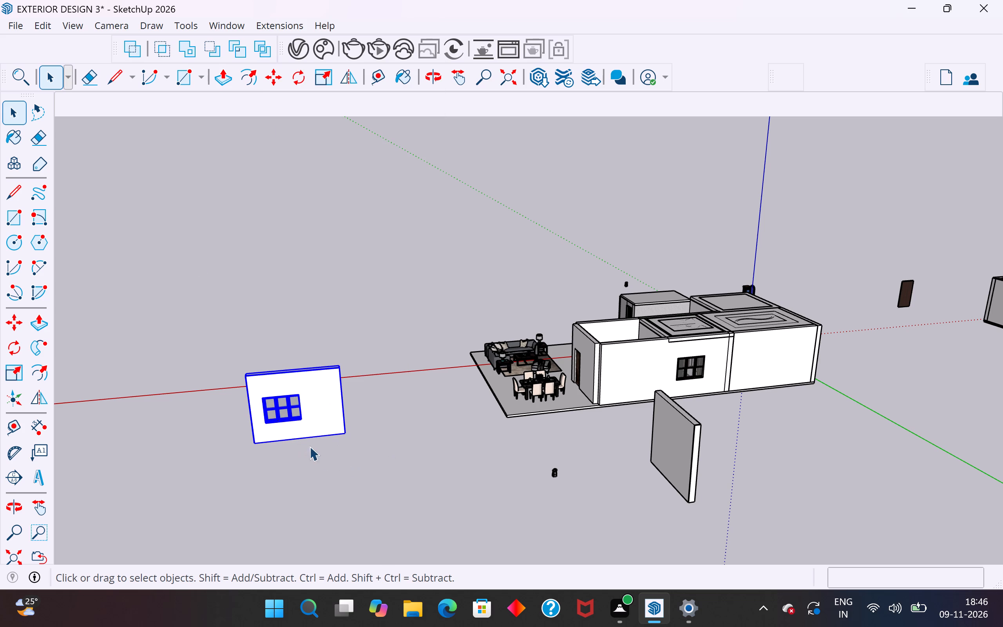
Inside the separated window wall group, push the end face nearest the house inward about 3', toward the window.
{"action": "middle_click_drag", "start_coordinate": [348, 455], "coordinate": [286, 469]}
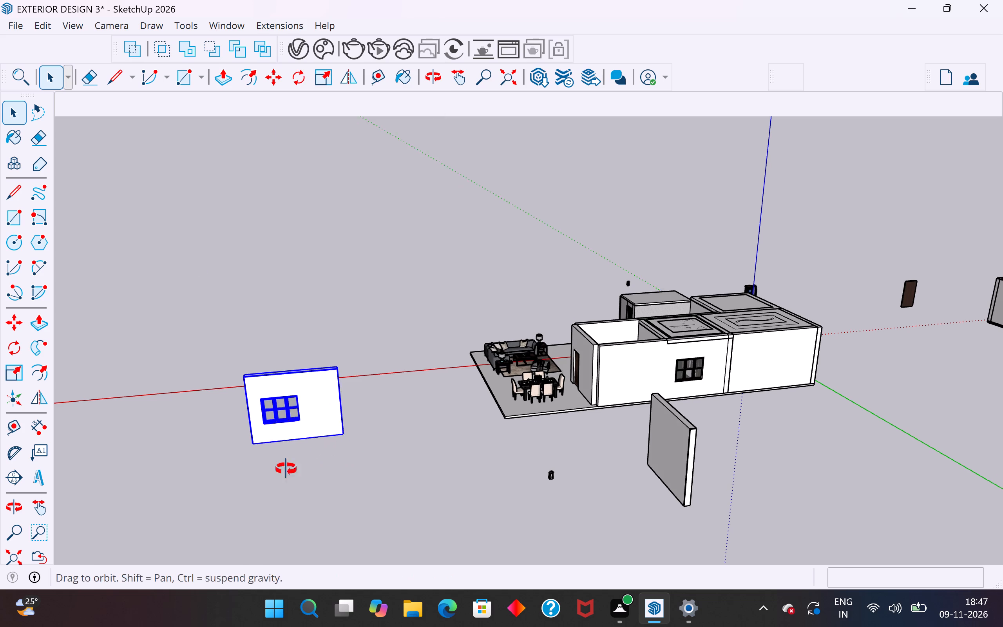
{"action": "middle_click_drag", "start_coordinate": [286, 469], "coordinate": [258, 476]}
{"action": "scroll", "coordinate": [292, 385], "scroll_direction": "up", "scroll_amount": 10}
{"action": "middle_click_drag", "start_coordinate": [390, 408], "coordinate": [299, 468]}
{"action": "left_click", "coordinate": [387, 434]}
{"action": "scroll", "coordinate": [212, 400], "scroll_direction": "up", "scroll_amount": 6}
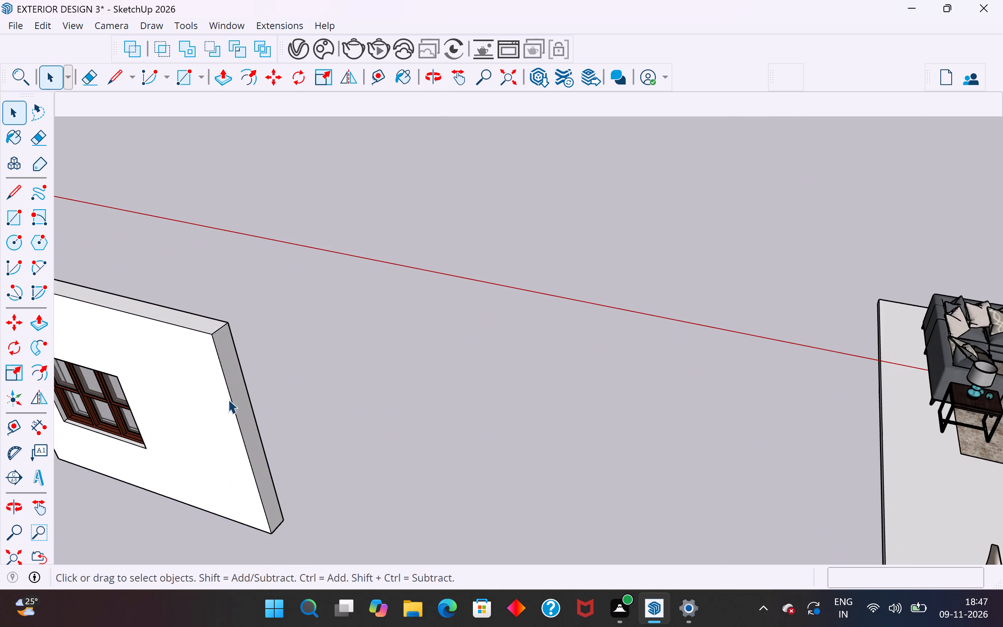
{"action": "triple_click", "coordinate": [242, 400]}
{"action": "left_click", "coordinate": [242, 401]}
{"action": "left_click", "coordinate": [248, 413]}
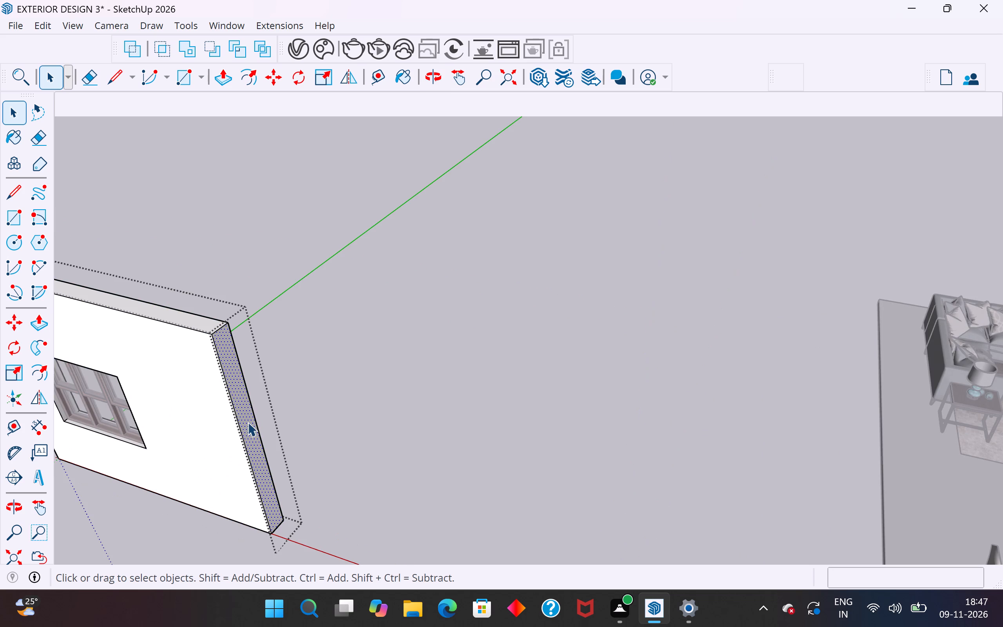
{"action": "left_click", "coordinate": [44, 325]}
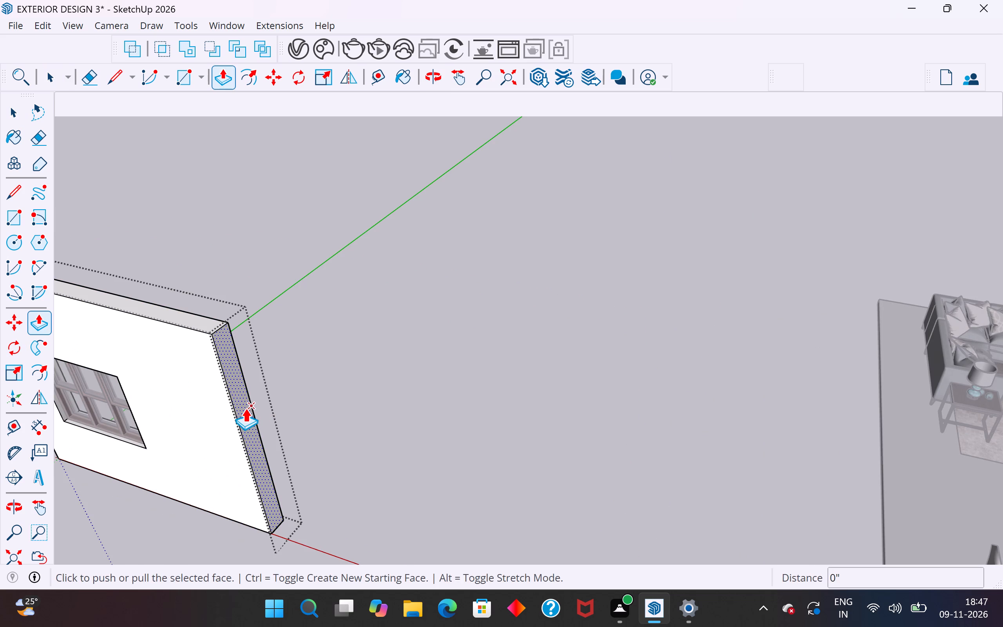
{"action": "left_click", "coordinate": [245, 408]}
{"action": "left_click", "coordinate": [188, 400]}
Push the same end face of the window wall inward about another 10 1/4" and leave the group.
{"action": "middle_click_drag", "start_coordinate": [449, 400], "coordinate": [509, 333]}
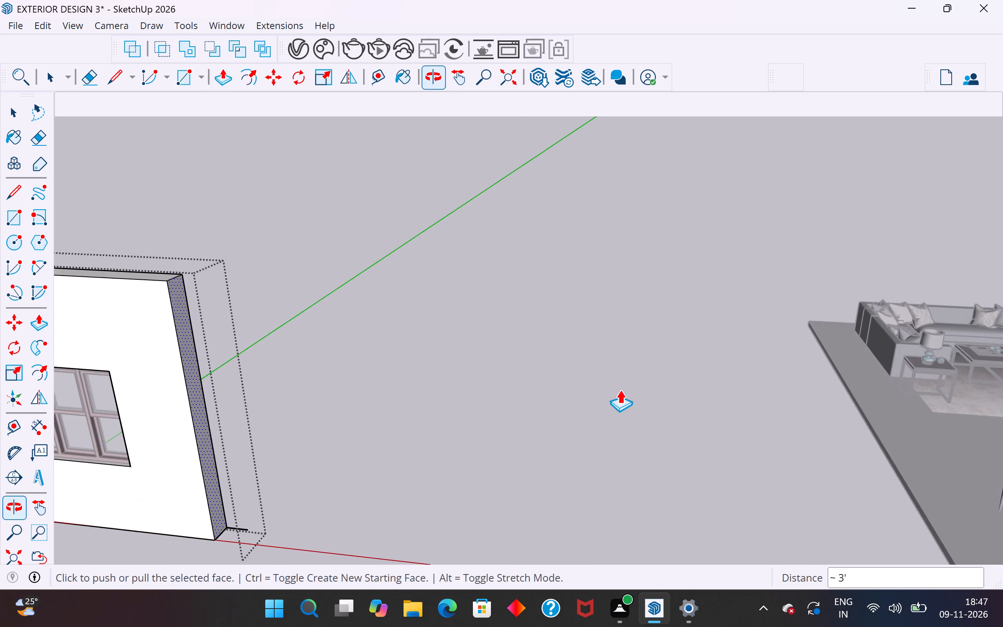
{"action": "scroll", "coordinate": [620, 390], "scroll_direction": "down", "scroll_amount": 5}
{"action": "middle_click_drag", "start_coordinate": [469, 359], "coordinate": [418, 334]}
{"action": "scroll", "coordinate": [343, 353], "scroll_direction": "up", "scroll_amount": 5}
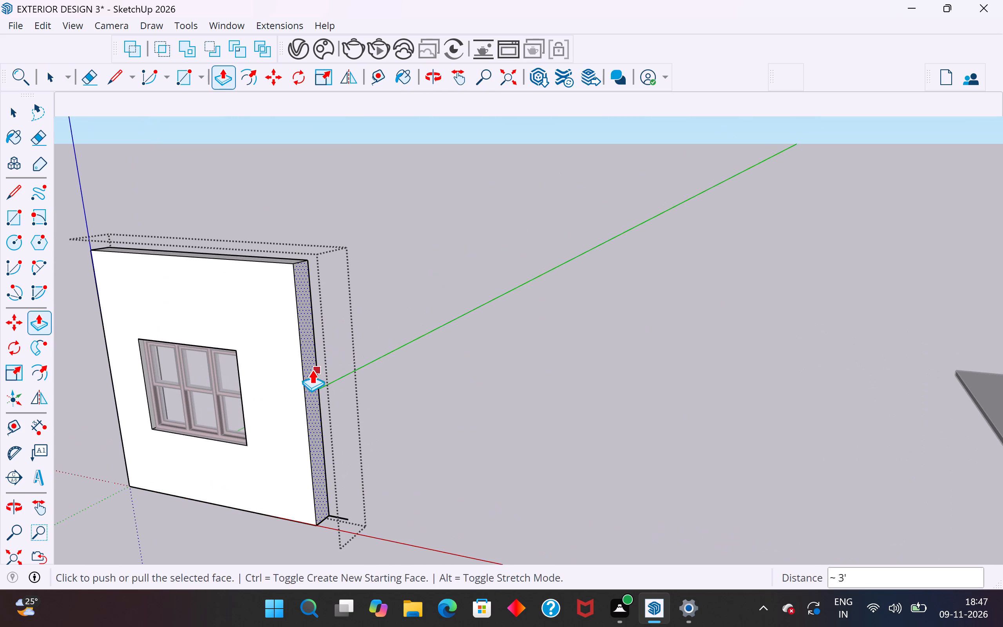
{"action": "left_click", "coordinate": [304, 371]}
{"action": "left_click", "coordinate": [284, 368]}
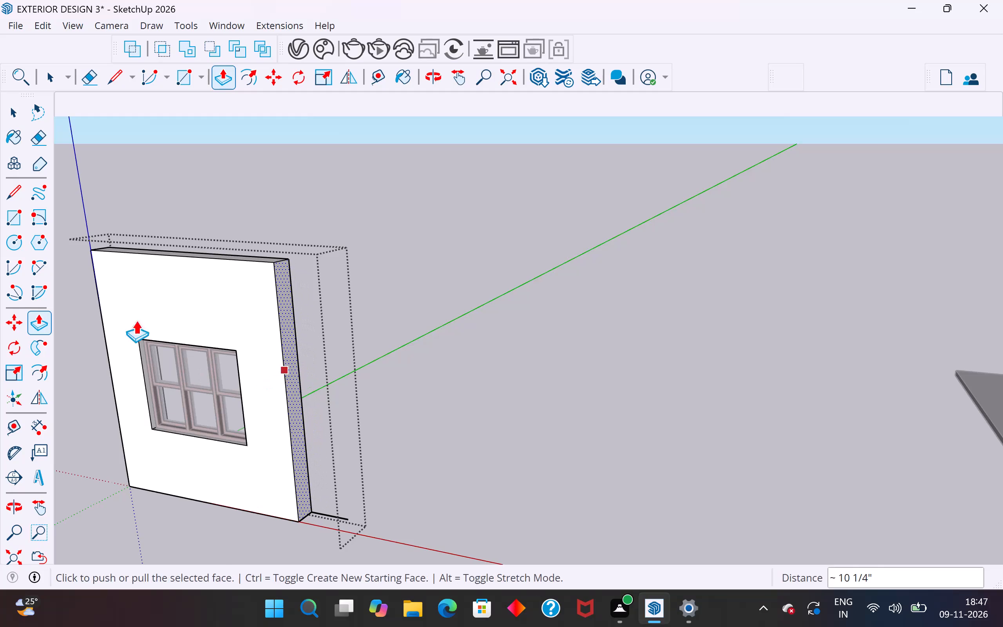
{"action": "left_click", "coordinate": [18, 116]}
{"action": "left_click", "coordinate": [257, 221]}
{"action": "scroll", "coordinate": [497, 437], "scroll_direction": "down", "scroll_amount": 5}
{"action": "left_click", "coordinate": [325, 460]}
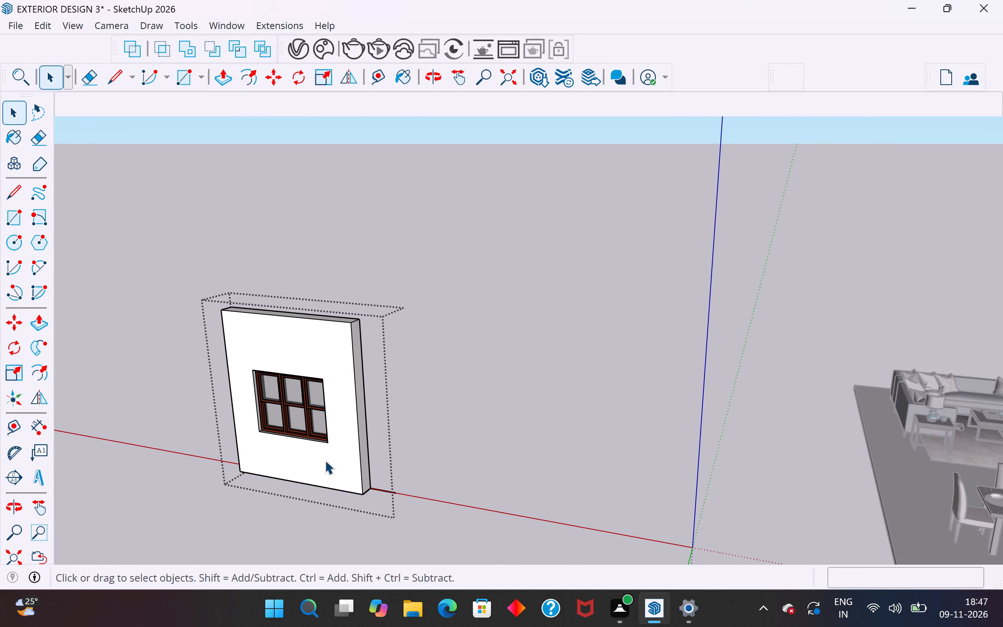
{"action": "left_click", "coordinate": [501, 449]}
Explode the window wall group, followed by the wall group nested inside it.
{"action": "middle_click_drag", "start_coordinate": [532, 437], "coordinate": [553, 404]}
{"action": "middle_click_drag", "start_coordinate": [384, 497], "coordinate": [219, 493]}
{"action": "scroll", "coordinate": [343, 421], "scroll_direction": "up", "scroll_amount": 5}
{"action": "middle_click_drag", "start_coordinate": [472, 480], "coordinate": [350, 626]}
{"action": "middle_click_drag", "start_coordinate": [548, 320], "coordinate": [261, 254]}
{"action": "left_click", "coordinate": [418, 391]}
{"action": "right_click", "coordinate": [418, 391]}
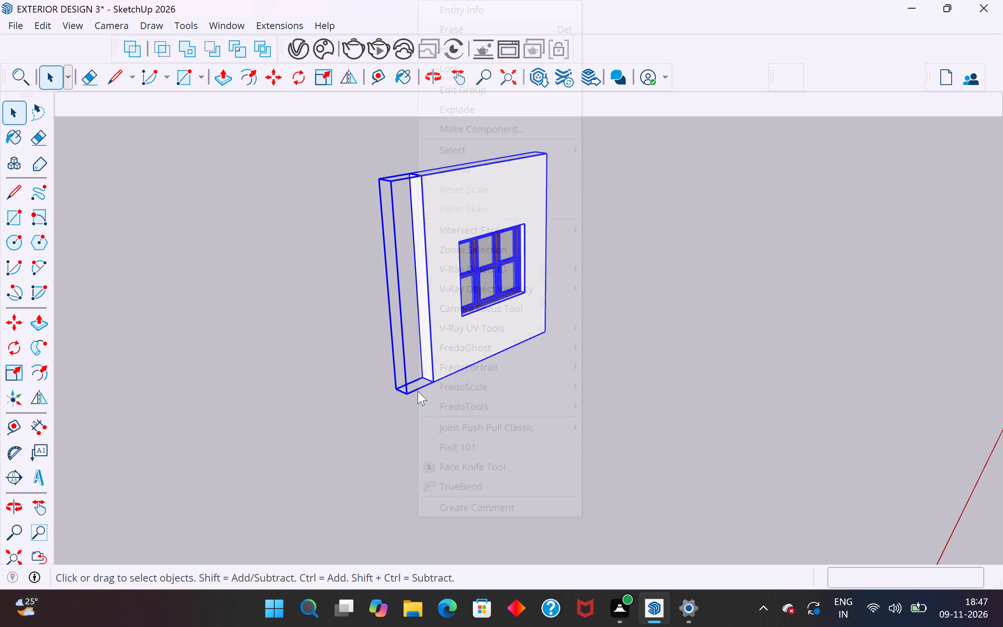
{"action": "left_click", "coordinate": [393, 433]}
{"action": "right_click", "coordinate": [445, 326]}
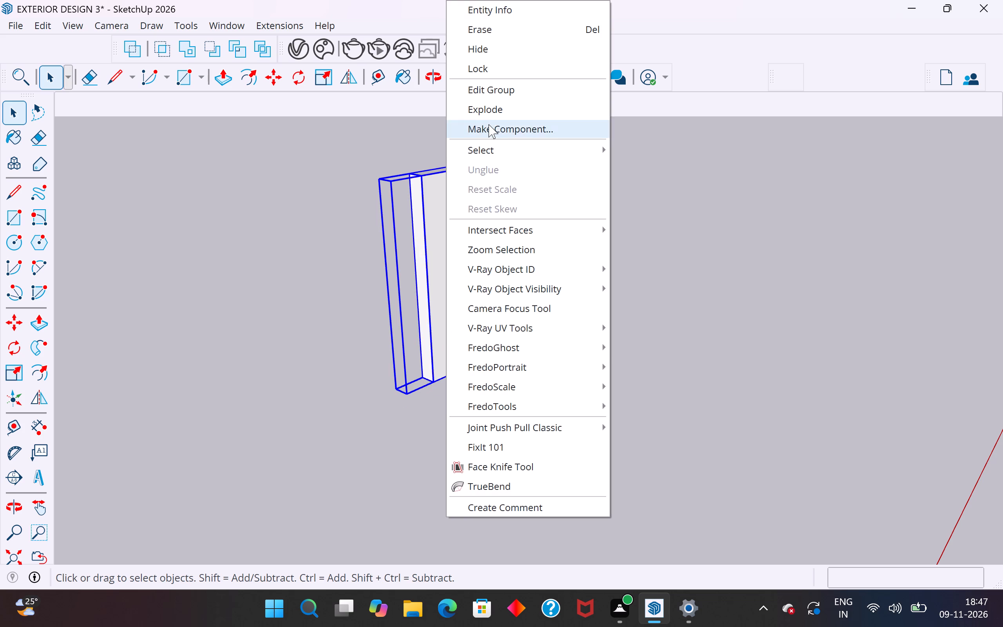
{"action": "left_click", "coordinate": [491, 112]}
{"action": "left_click", "coordinate": [624, 311]}
{"action": "left_click", "coordinate": [424, 385]}
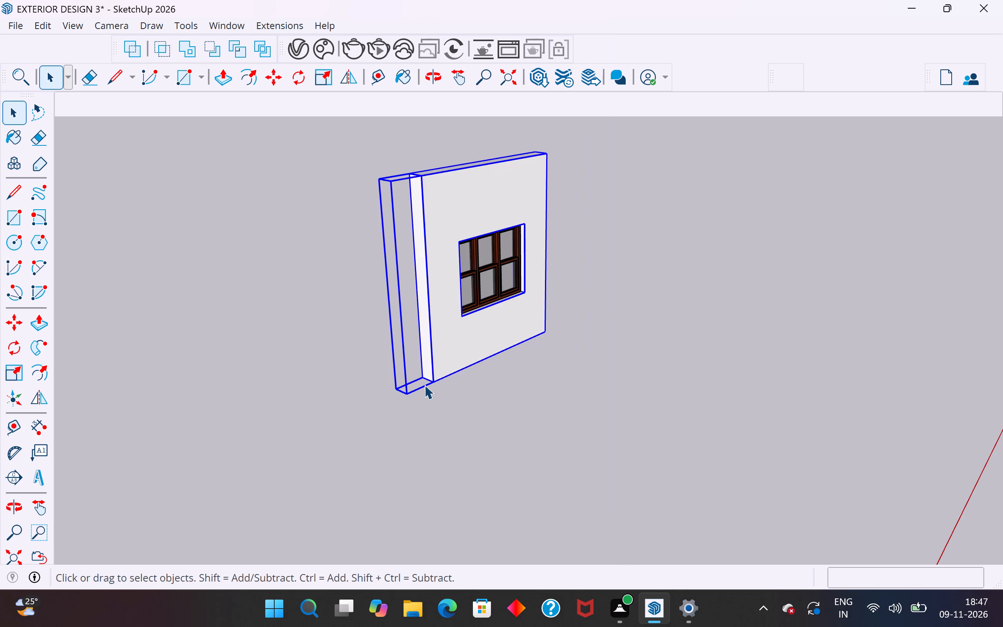
{"action": "right_click", "coordinate": [424, 385]}
{"action": "left_click", "coordinate": [494, 109]}
Delete the stray edge extending from the bottom corner of the exploded window wall.
{"action": "left_click", "coordinate": [585, 392]}
{"action": "left_click", "coordinate": [417, 390]}
{"action": "key", "text": "Delete"}
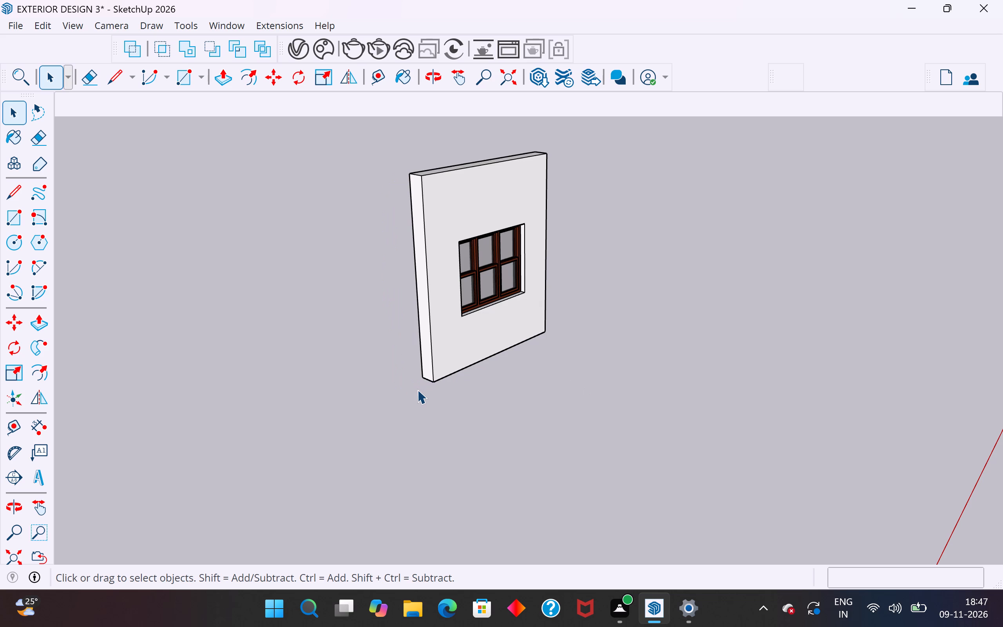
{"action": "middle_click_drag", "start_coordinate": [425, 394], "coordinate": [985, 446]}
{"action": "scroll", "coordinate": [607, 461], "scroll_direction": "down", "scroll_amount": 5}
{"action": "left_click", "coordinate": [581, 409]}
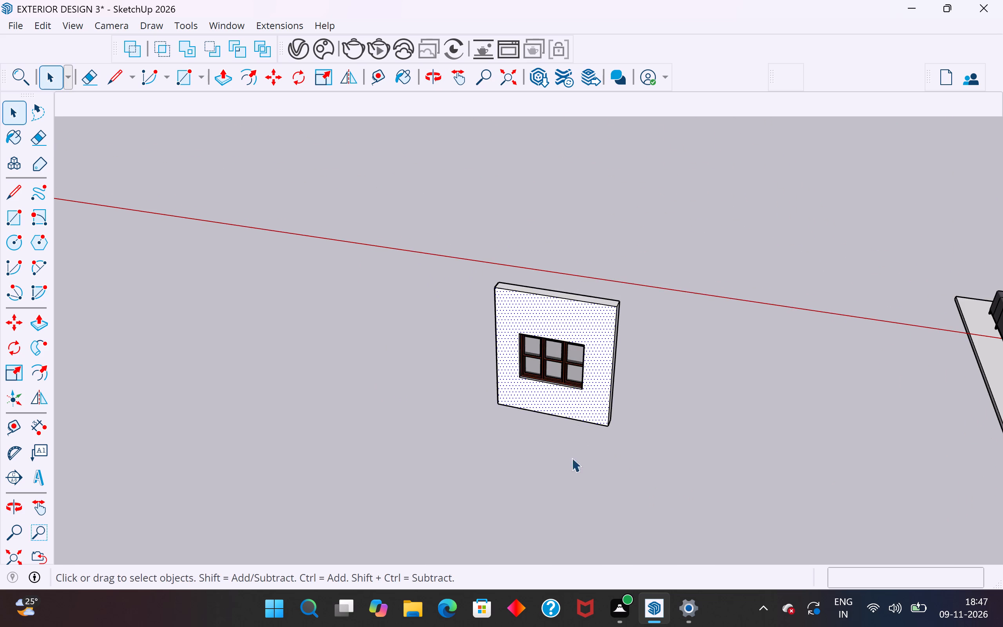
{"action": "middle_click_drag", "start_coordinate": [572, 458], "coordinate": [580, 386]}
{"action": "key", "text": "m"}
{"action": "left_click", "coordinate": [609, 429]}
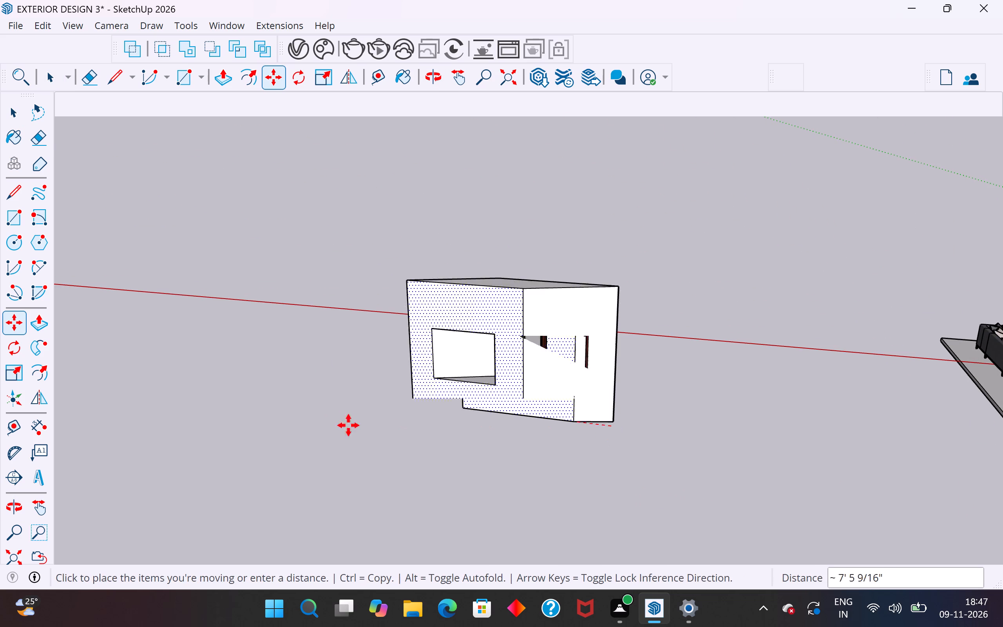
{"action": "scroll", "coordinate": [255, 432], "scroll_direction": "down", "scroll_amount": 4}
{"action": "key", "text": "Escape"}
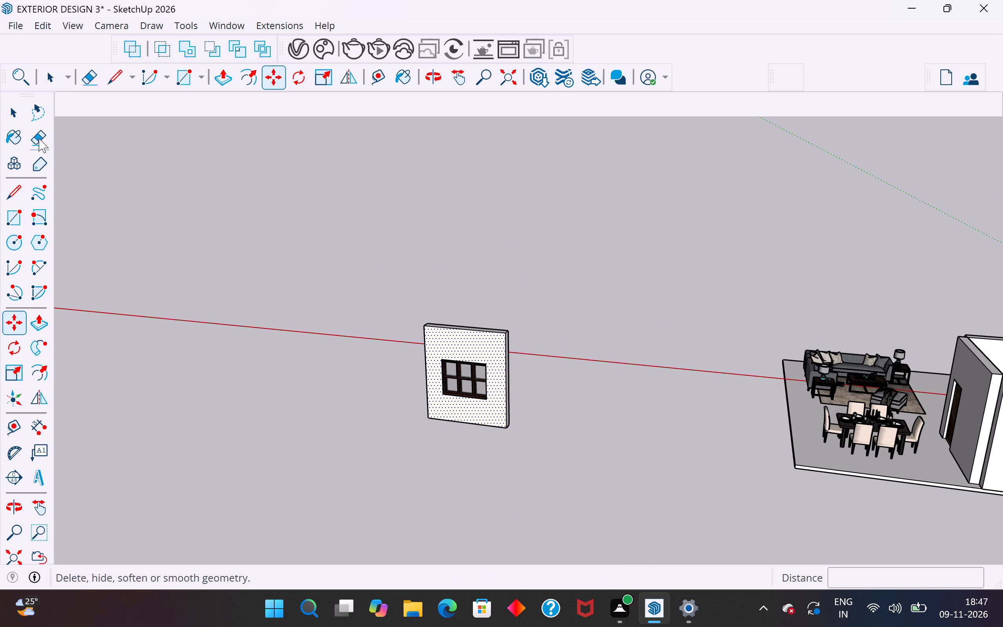
Move the complete window wall with its window about 41' 4 11/16" onto the floor slab's edge, beside the dining area.
{"action": "left_click", "coordinate": [19, 115]}
{"action": "left_click", "coordinate": [257, 314]}
{"action": "left_click_drag", "start_coordinate": [592, 296], "coordinate": [326, 477]}
{"action": "key", "text": "m"}
{"action": "left_click", "coordinate": [507, 430]}
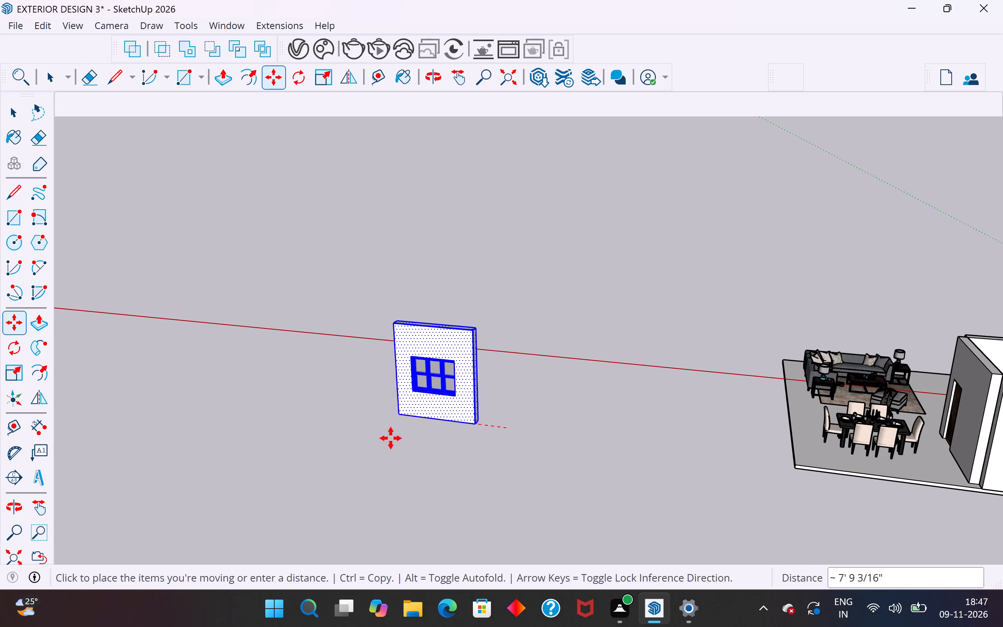
{"action": "scroll", "coordinate": [387, 439], "scroll_direction": "down", "scroll_amount": 5}
{"action": "scroll", "coordinate": [719, 465], "scroll_direction": "up", "scroll_amount": 3}
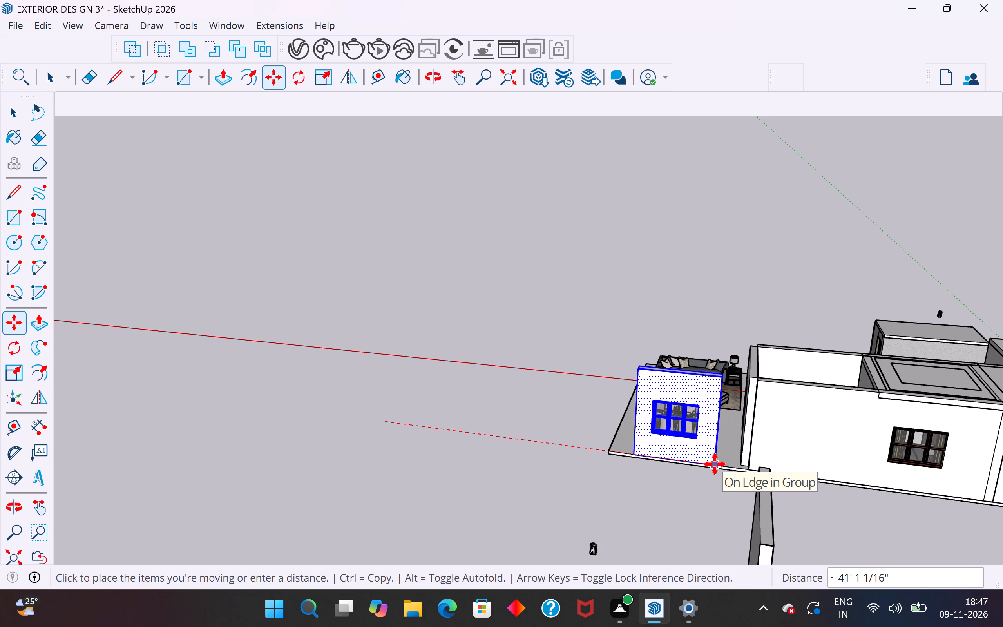
{"action": "left_click", "coordinate": [717, 464]}
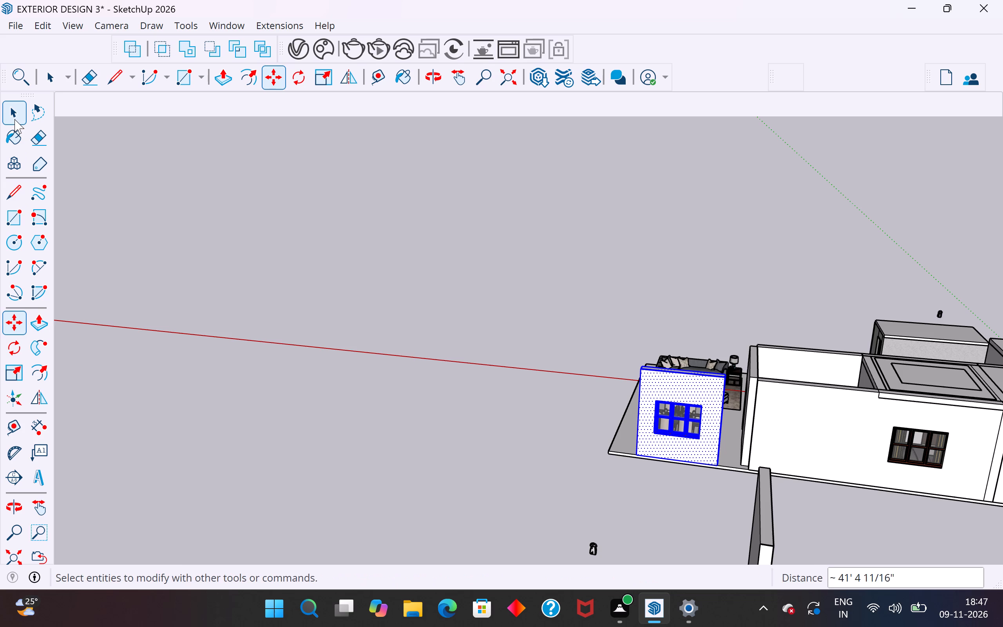
{"action": "left_click", "coordinate": [14, 119]}
{"action": "left_click", "coordinate": [129, 263]}
Pull the window wall's end face about 3' 4 7/16" to meet the corner of the house's side wall.
{"action": "scroll", "coordinate": [897, 437], "scroll_direction": "up", "scroll_amount": 6}
{"action": "middle_click_drag", "start_coordinate": [834, 438], "coordinate": [639, 411]}
{"action": "scroll", "coordinate": [752, 428], "scroll_direction": "up", "scroll_amount": 1}
{"action": "scroll", "coordinate": [407, 449], "scroll_direction": "up", "scroll_amount": 6}
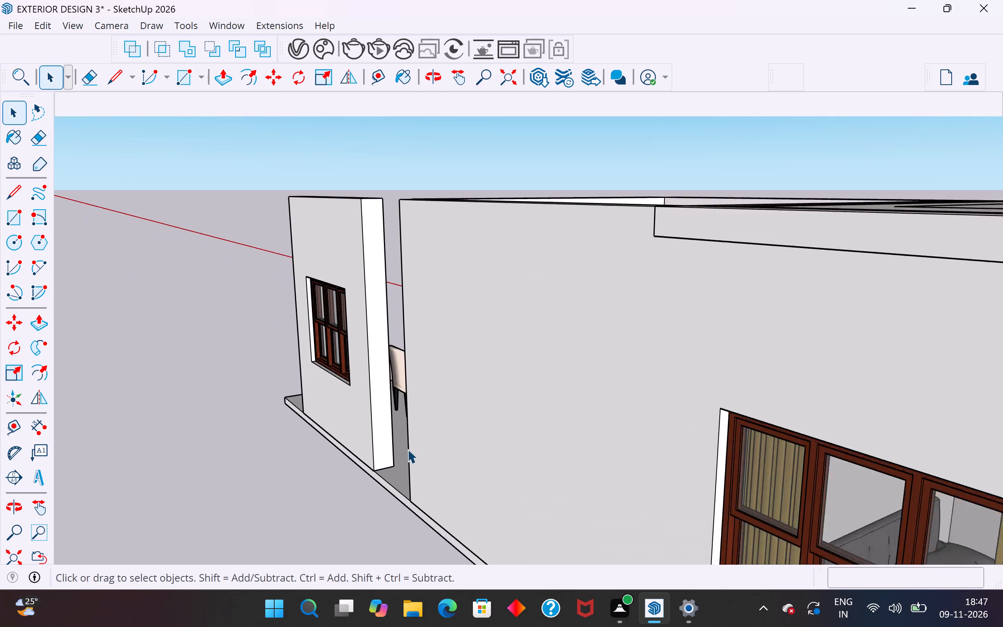
{"action": "scroll", "coordinate": [407, 449], "scroll_direction": "up", "scroll_amount": 2}
{"action": "middle_click_drag", "start_coordinate": [412, 451], "coordinate": [557, 553]}
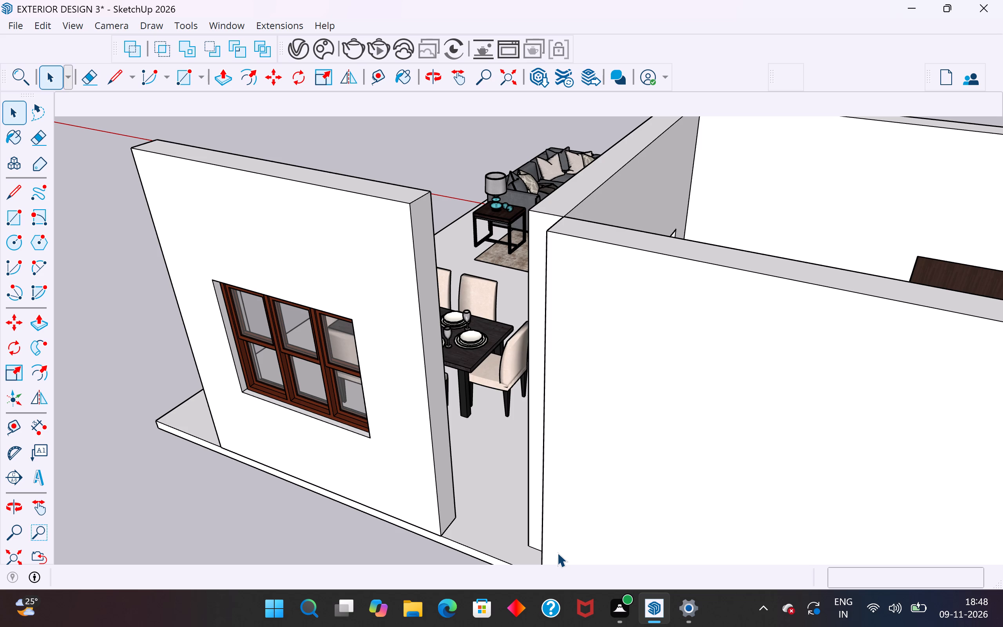
{"action": "scroll", "coordinate": [549, 406], "scroll_direction": "down", "scroll_amount": 5}
{"action": "middle_click_drag", "start_coordinate": [518, 411], "coordinate": [545, 414]}
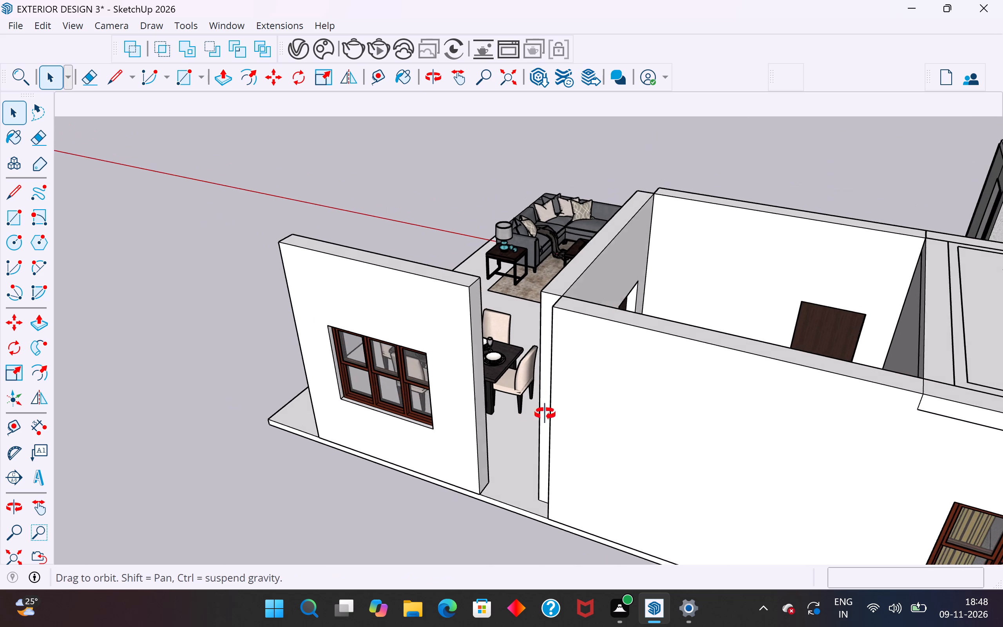
{"action": "middle_click_drag", "start_coordinate": [545, 414], "coordinate": [580, 405]}
{"action": "scroll", "coordinate": [599, 227], "scroll_direction": "up", "scroll_amount": 4}
{"action": "middle_click_drag", "start_coordinate": [577, 325], "coordinate": [483, 334]}
{"action": "triple_click", "coordinate": [189, 386]}
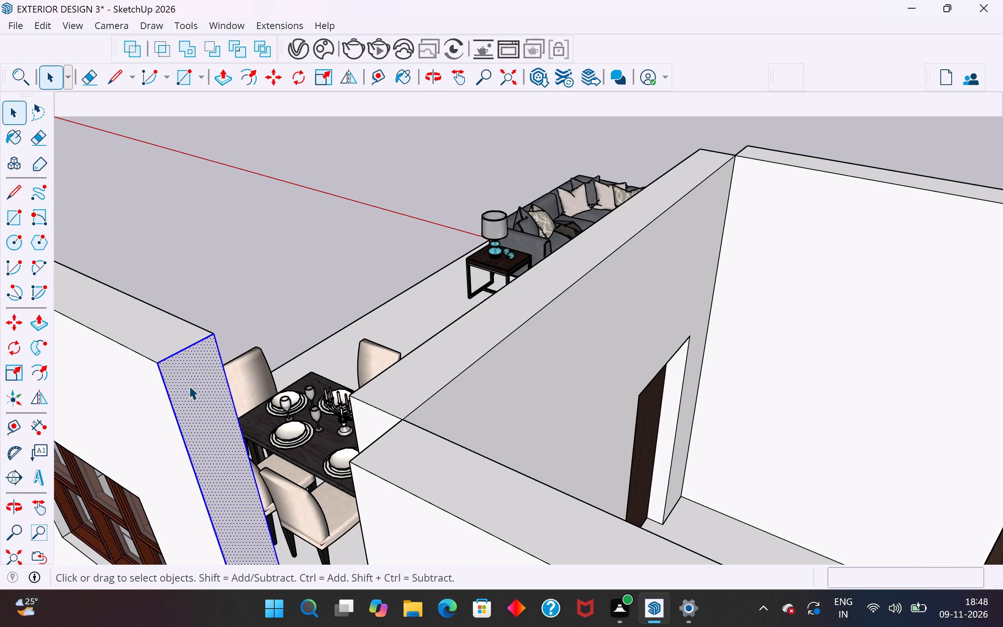
{"action": "left_click", "coordinate": [225, 370]}
{"action": "left_click", "coordinate": [205, 381]}
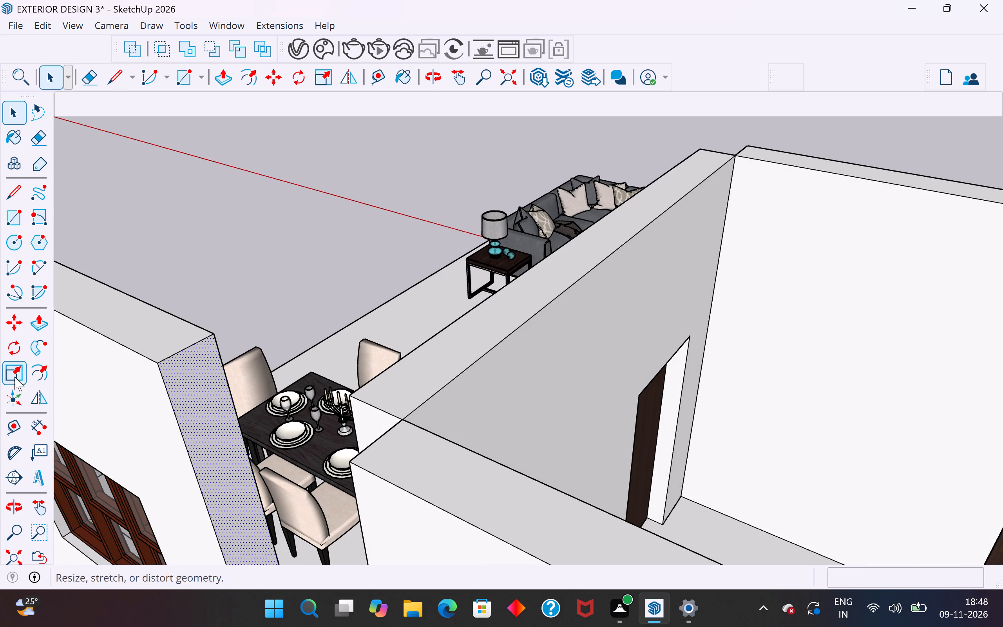
{"action": "left_click", "coordinate": [38, 319]}
{"action": "left_click", "coordinate": [161, 361]}
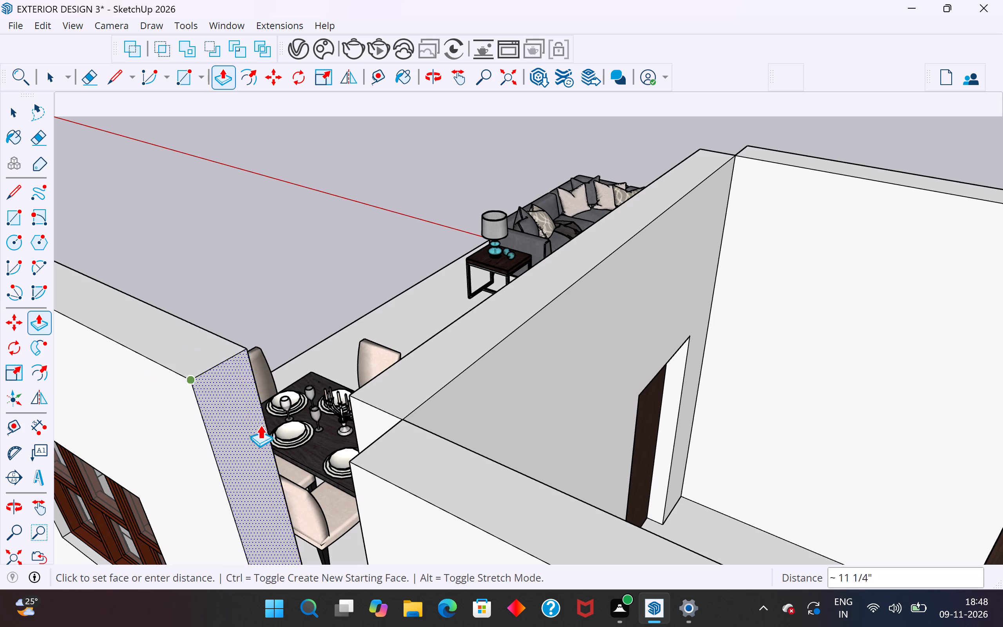
{"action": "left_click", "coordinate": [350, 461]}
{"action": "scroll", "coordinate": [592, 365], "scroll_direction": "down", "scroll_amount": 11}
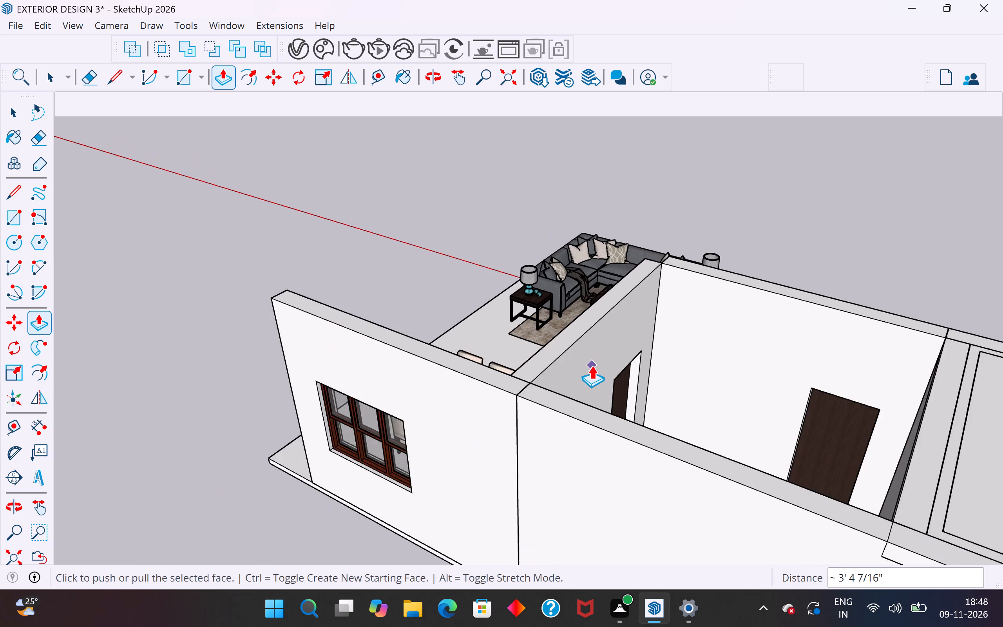
{"action": "middle_click_drag", "start_coordinate": [515, 425], "coordinate": [820, 362]}
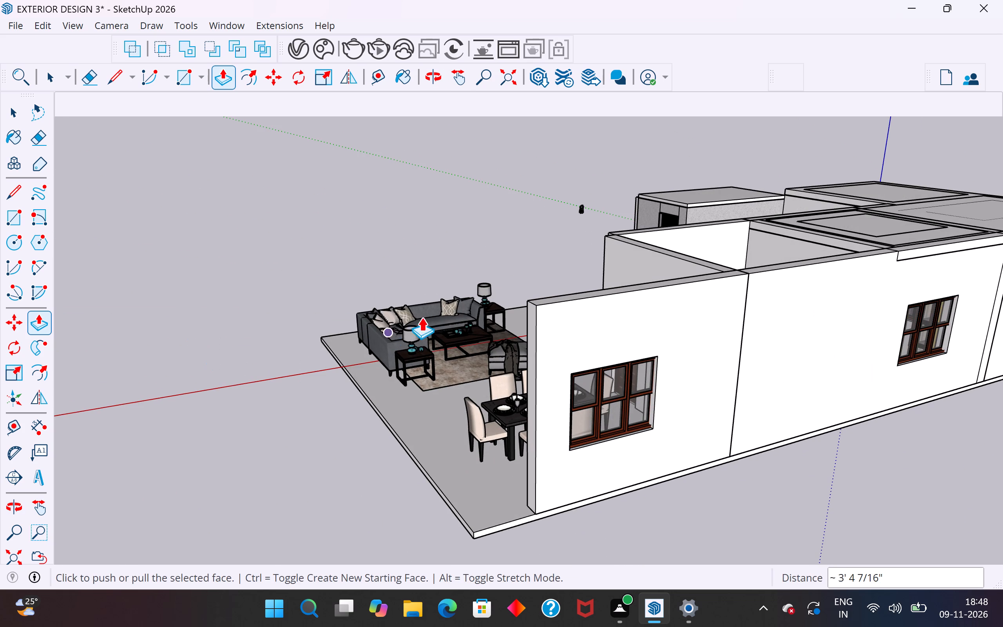
{"action": "left_click", "coordinate": [2, 109]}
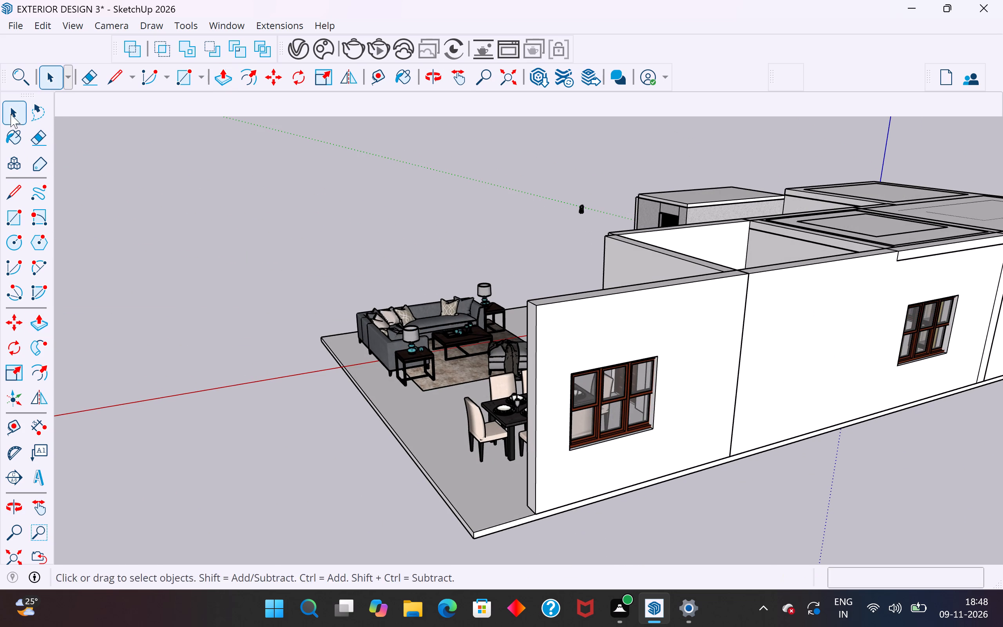
{"action": "left_click", "coordinate": [224, 201]}
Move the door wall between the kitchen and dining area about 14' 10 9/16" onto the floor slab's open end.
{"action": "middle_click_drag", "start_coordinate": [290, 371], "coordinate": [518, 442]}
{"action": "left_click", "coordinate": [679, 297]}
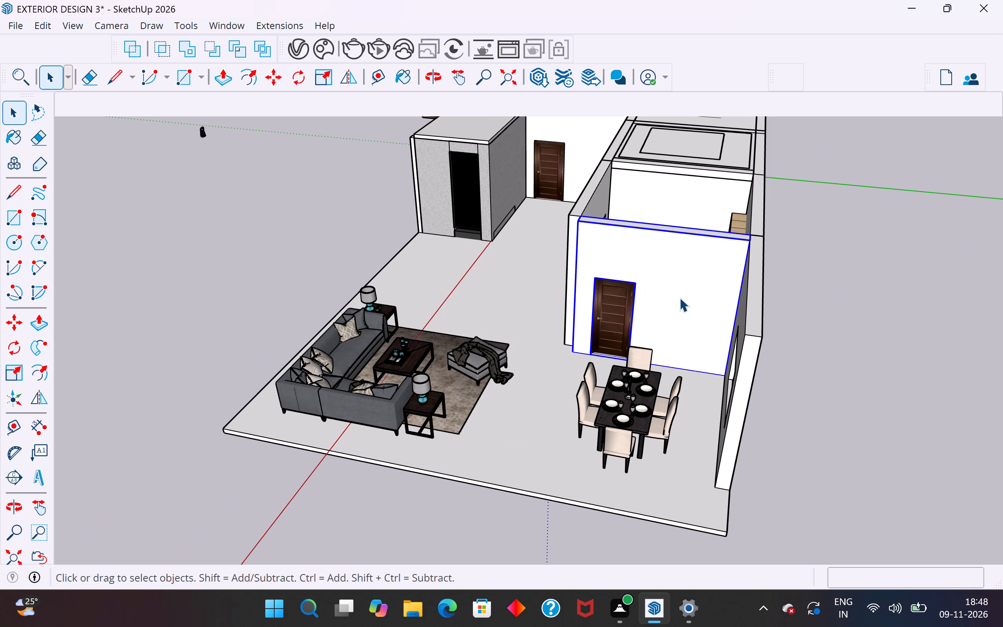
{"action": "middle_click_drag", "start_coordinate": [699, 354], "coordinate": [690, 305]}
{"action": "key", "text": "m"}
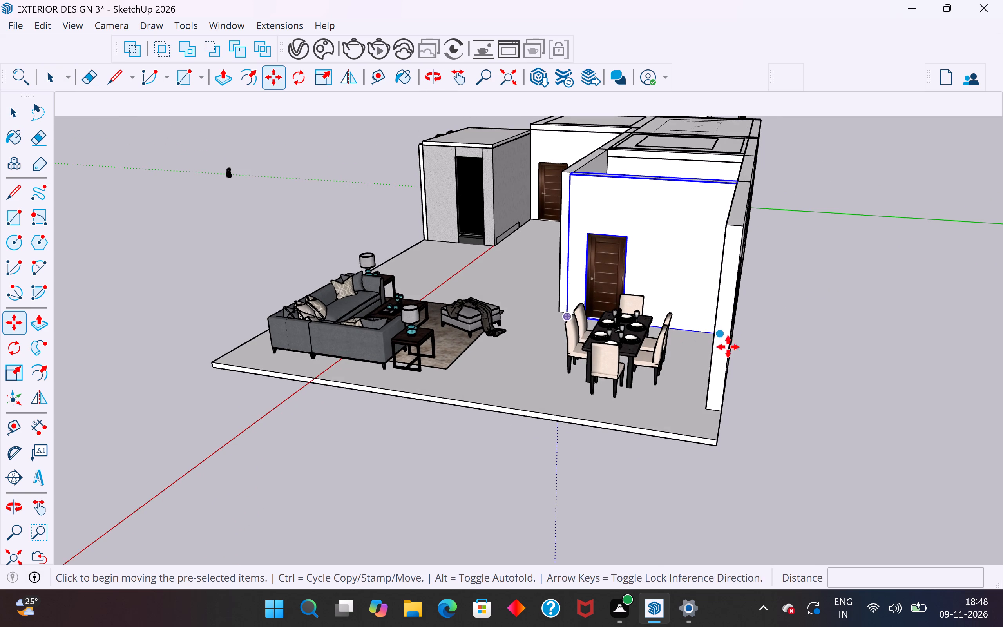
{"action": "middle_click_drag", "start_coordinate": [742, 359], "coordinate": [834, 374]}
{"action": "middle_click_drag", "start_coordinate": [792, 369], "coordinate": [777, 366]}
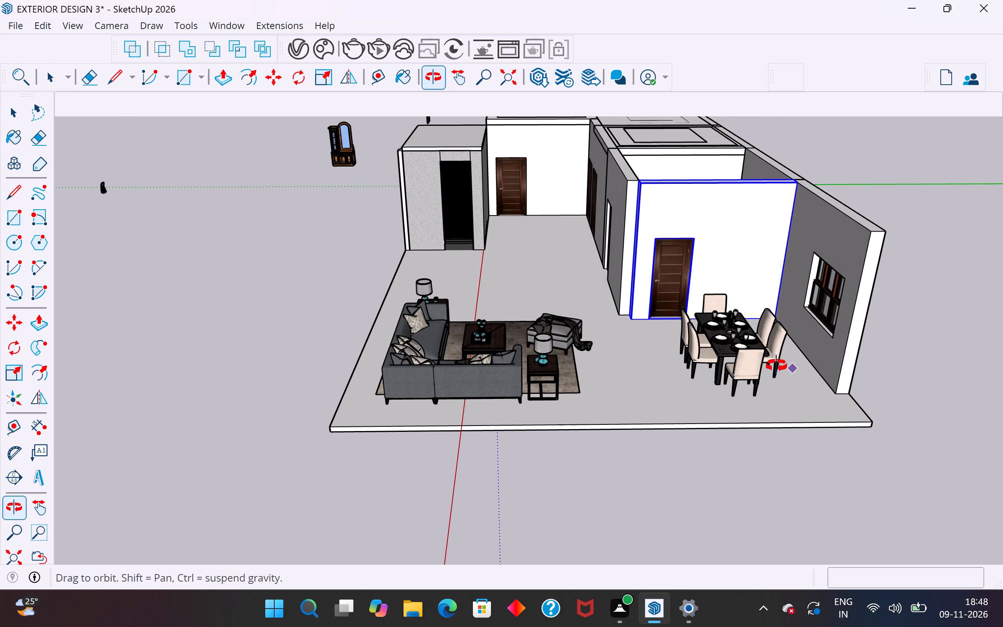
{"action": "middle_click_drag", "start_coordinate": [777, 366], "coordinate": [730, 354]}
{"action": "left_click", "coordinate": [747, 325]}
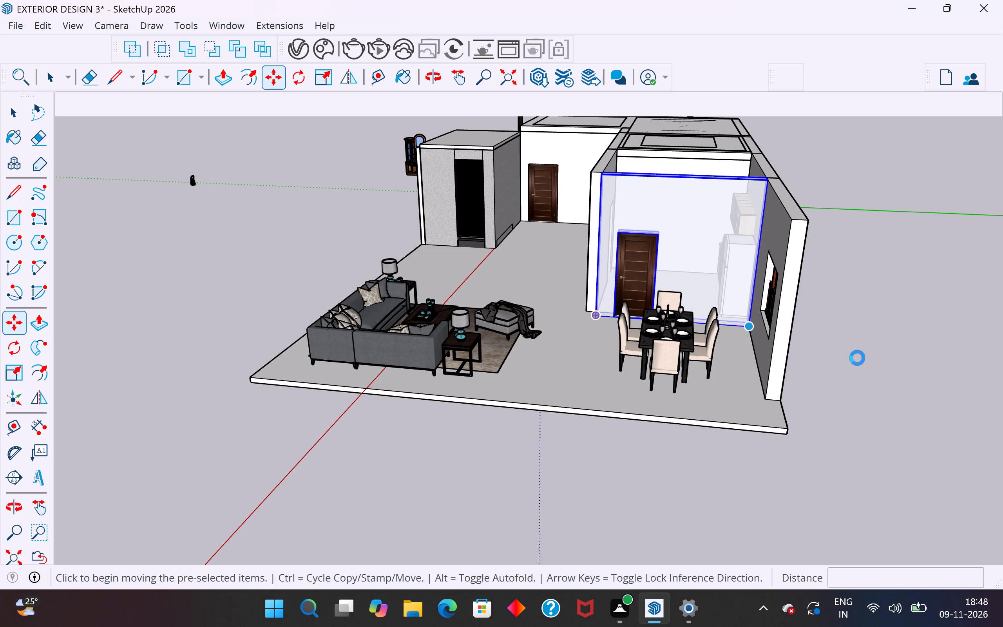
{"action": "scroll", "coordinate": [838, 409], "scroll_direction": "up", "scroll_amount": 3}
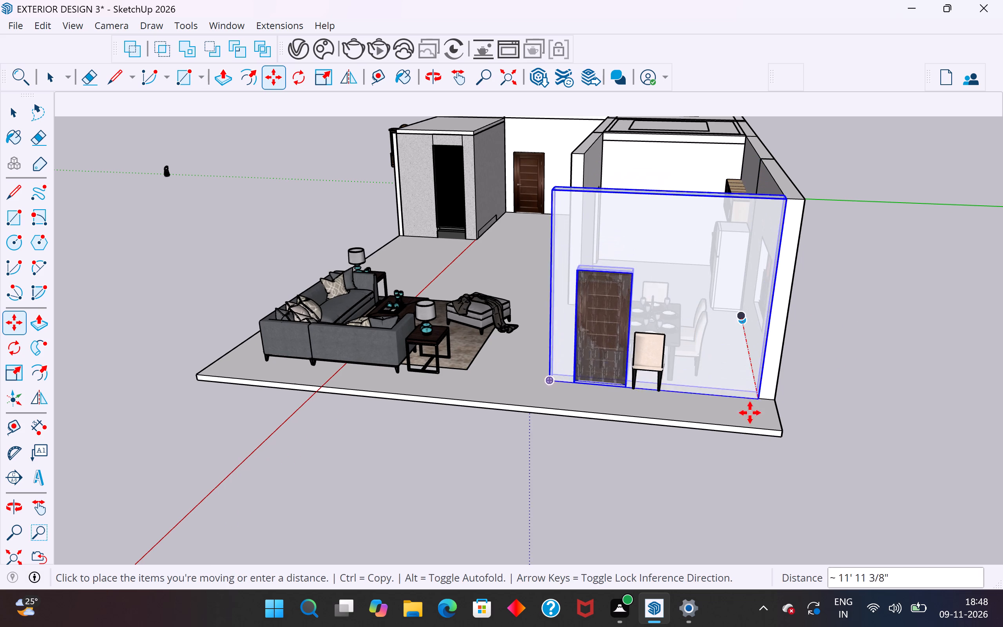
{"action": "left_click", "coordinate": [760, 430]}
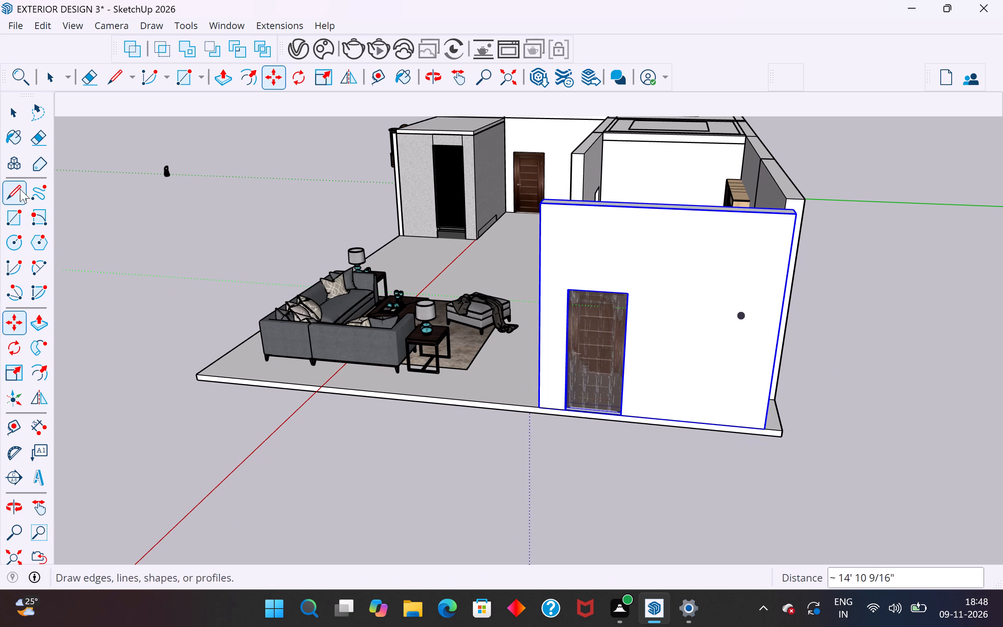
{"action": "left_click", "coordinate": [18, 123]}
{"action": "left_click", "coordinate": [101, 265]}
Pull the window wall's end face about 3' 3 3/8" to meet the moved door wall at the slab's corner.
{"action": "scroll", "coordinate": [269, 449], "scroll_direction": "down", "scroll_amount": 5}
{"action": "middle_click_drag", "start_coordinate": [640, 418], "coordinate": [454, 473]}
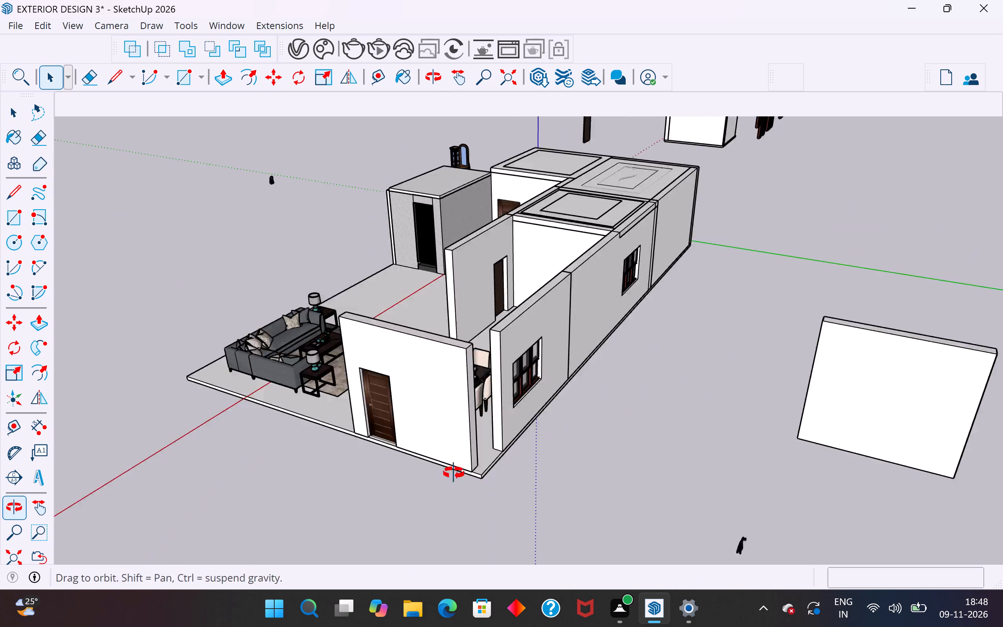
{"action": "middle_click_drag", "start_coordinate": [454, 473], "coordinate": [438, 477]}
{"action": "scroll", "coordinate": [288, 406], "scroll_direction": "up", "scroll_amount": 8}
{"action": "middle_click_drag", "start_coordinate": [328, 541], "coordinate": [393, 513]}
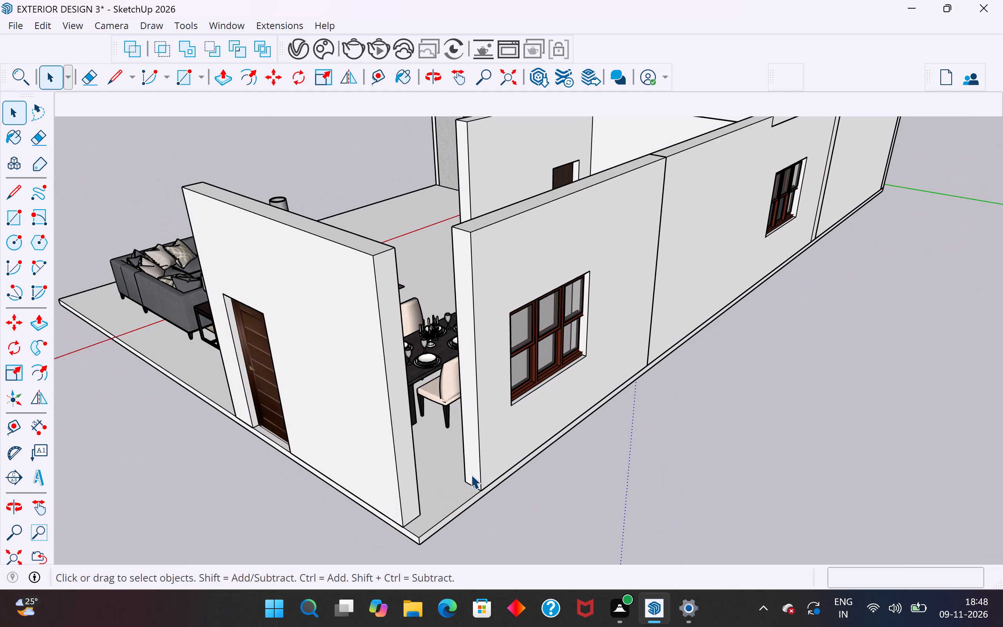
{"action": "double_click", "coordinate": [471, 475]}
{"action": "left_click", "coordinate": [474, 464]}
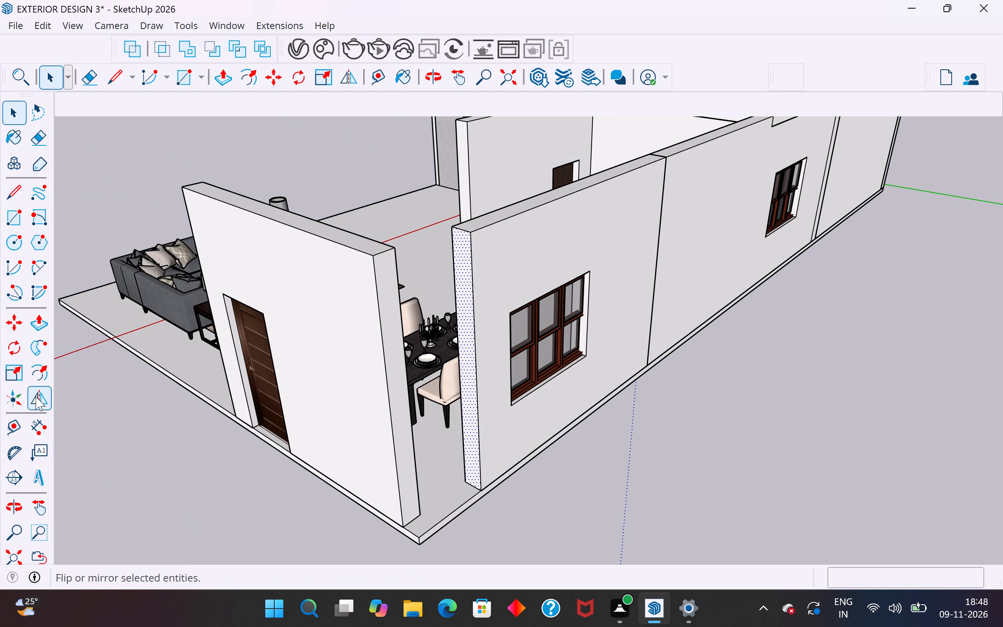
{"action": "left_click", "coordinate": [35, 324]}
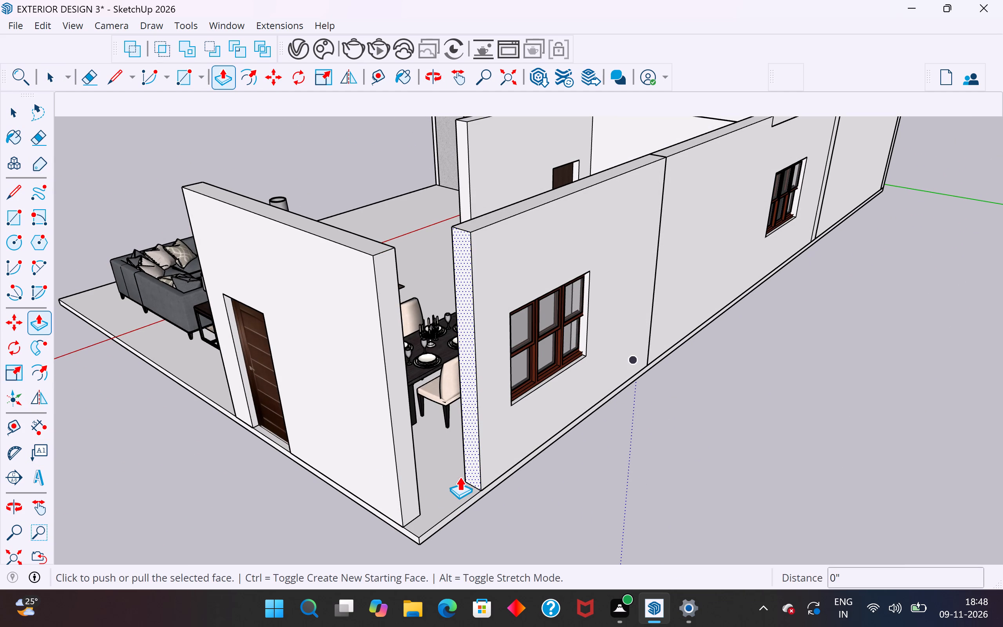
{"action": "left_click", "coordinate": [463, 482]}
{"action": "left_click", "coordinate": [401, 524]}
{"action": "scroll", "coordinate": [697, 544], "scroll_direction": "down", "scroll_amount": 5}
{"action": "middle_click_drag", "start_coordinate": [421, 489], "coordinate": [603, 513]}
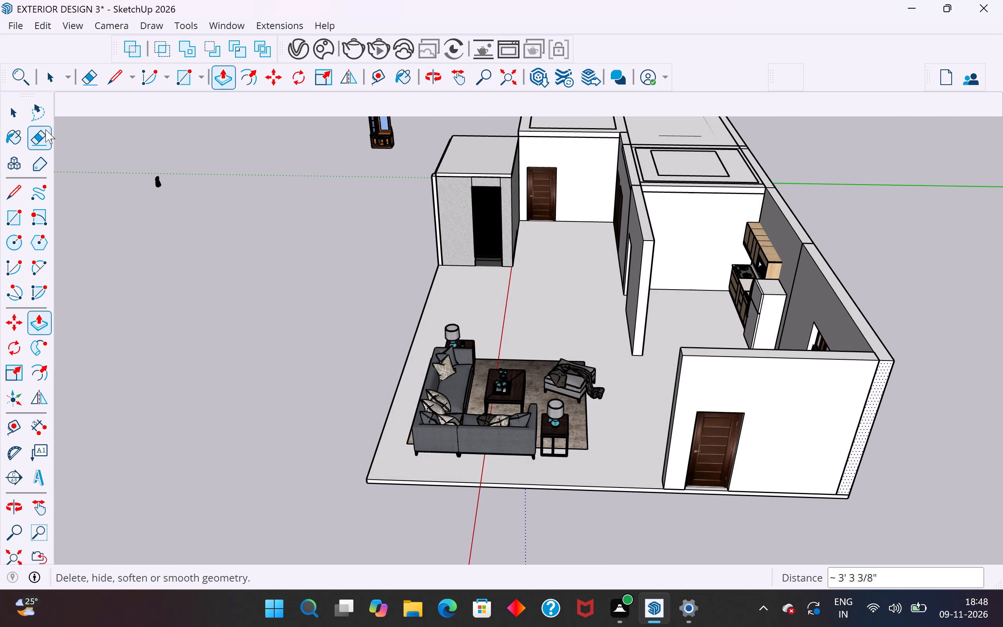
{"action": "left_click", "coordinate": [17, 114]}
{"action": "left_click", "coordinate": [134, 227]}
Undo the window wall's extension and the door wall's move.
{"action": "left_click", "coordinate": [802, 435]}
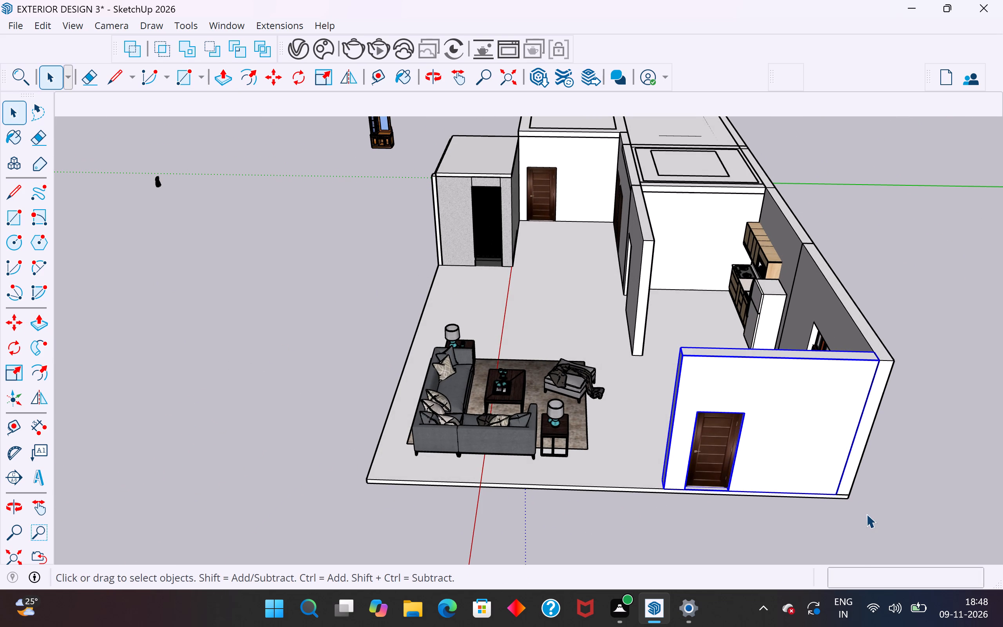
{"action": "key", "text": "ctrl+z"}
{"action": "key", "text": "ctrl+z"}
Copy the kitchen-side door wall about 14' 10 9/16" onto the floor slab's open end, beyond the dining table.
{"action": "left_click", "coordinate": [753, 339]}
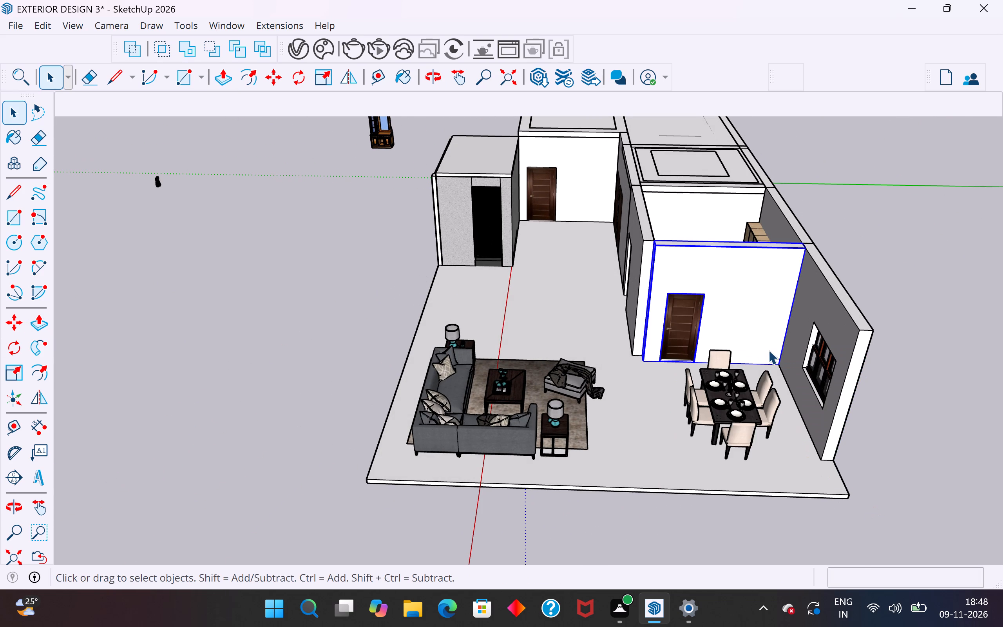
{"action": "key", "text": "m"}
{"action": "left_click", "coordinate": [779, 364], "text": "ctrl"}
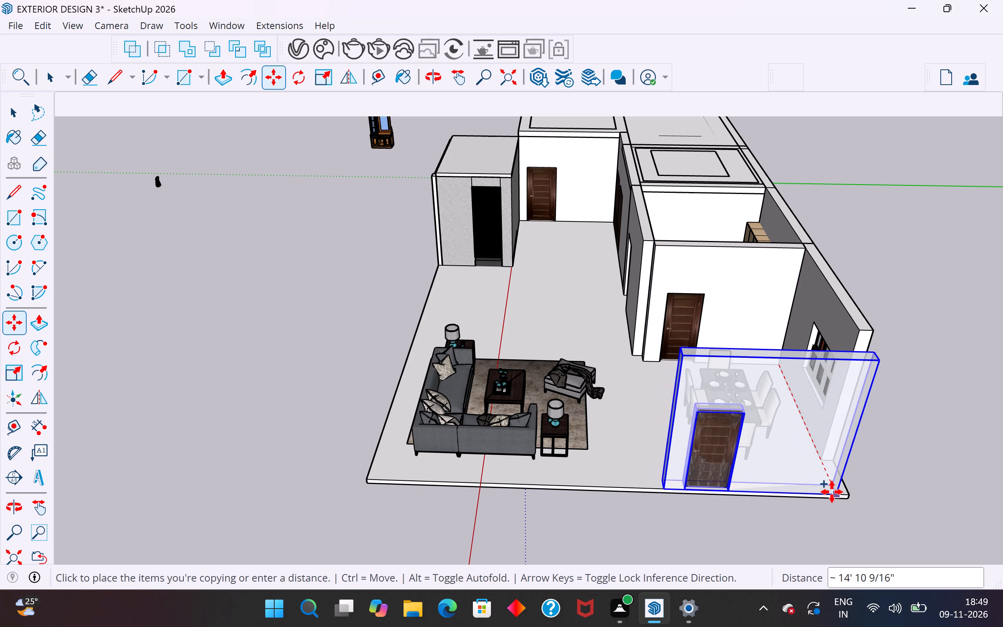
{"action": "left_click", "coordinate": [832, 492]}
{"action": "left_click", "coordinate": [15, 113]}
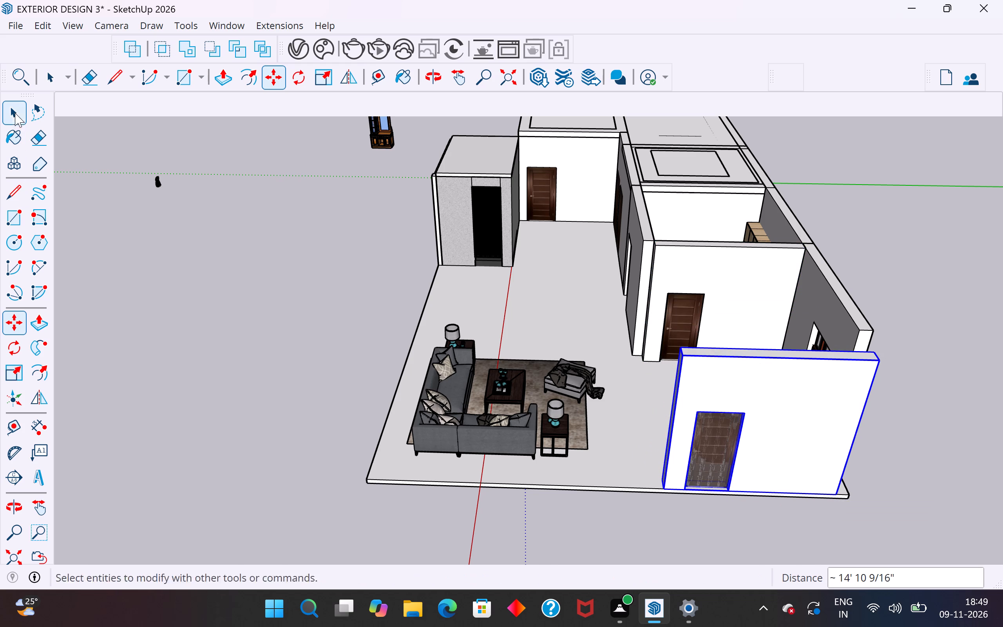
{"action": "left_click", "coordinate": [179, 359]}
Pull the window wall's end face about 3' 3 3/8" to close the corner with the copied door wall.
{"action": "scroll", "coordinate": [631, 416], "scroll_direction": "down", "scroll_amount": 5}
{"action": "middle_click_drag", "start_coordinate": [716, 455], "coordinate": [507, 382]}
{"action": "scroll", "coordinate": [550, 353], "scroll_direction": "up", "scroll_amount": 7}
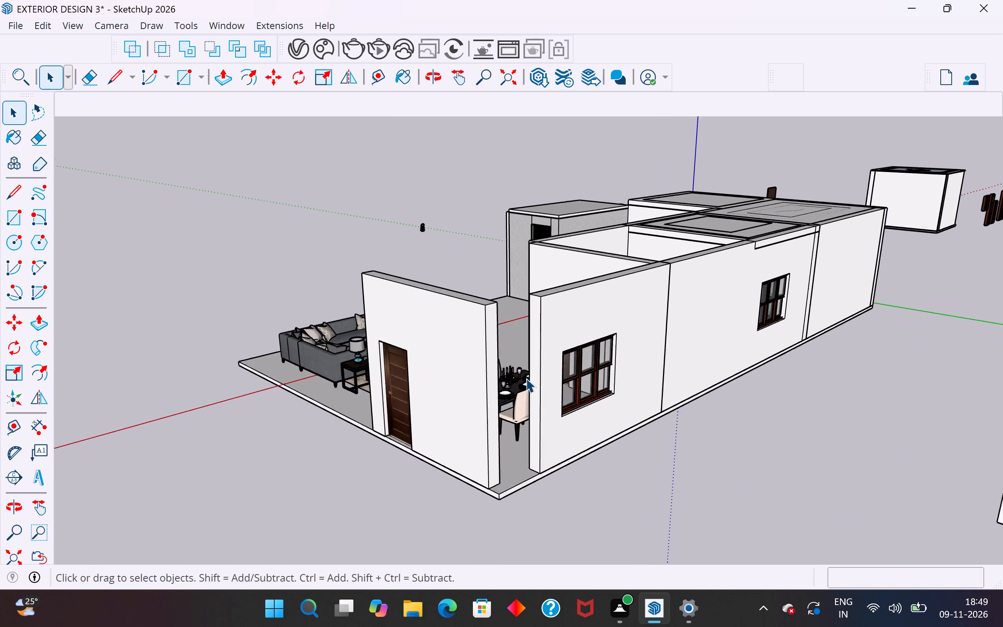
{"action": "scroll", "coordinate": [526, 378], "scroll_direction": "up", "scroll_amount": 2}
{"action": "left_click", "coordinate": [542, 381]}
{"action": "middle_click_drag", "start_coordinate": [572, 471], "coordinate": [578, 428]}
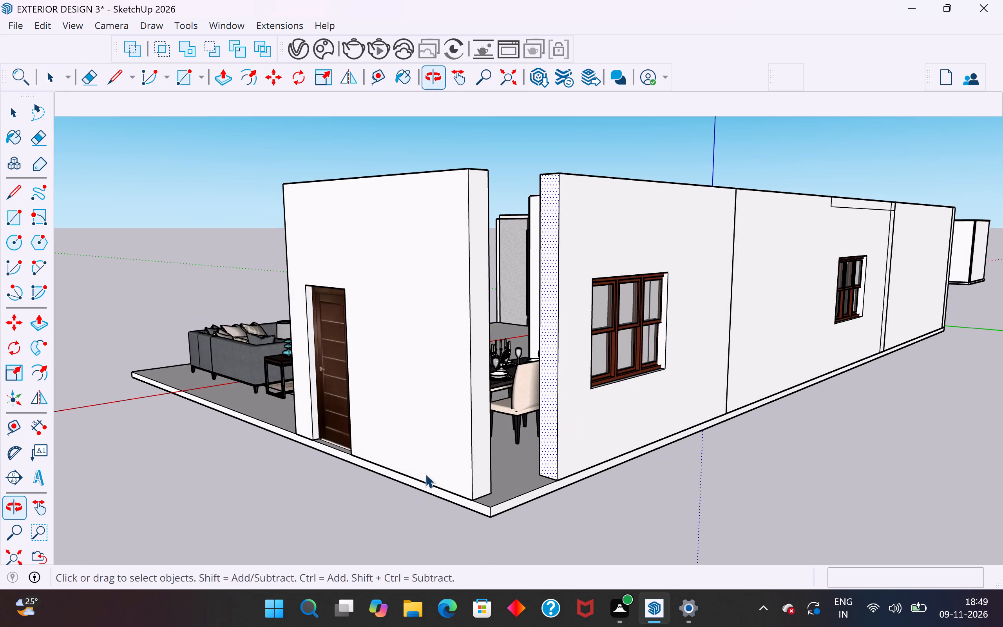
{"action": "left_click", "coordinate": [40, 318]}
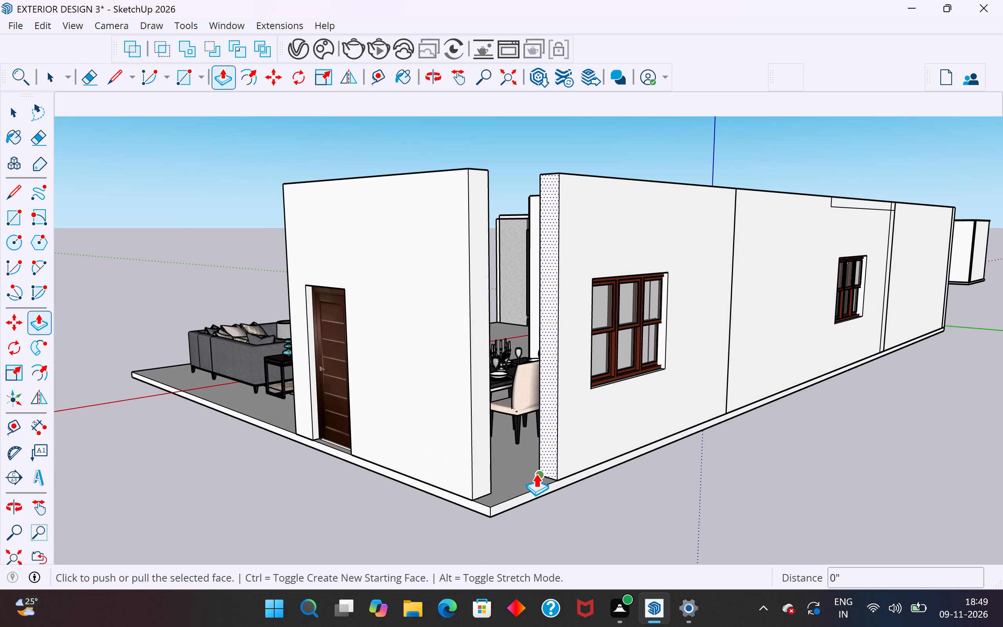
{"action": "left_click", "coordinate": [536, 473]}
{"action": "left_click", "coordinate": [471, 502]}
{"action": "middle_click_drag", "start_coordinate": [647, 497], "coordinate": [648, 497]}
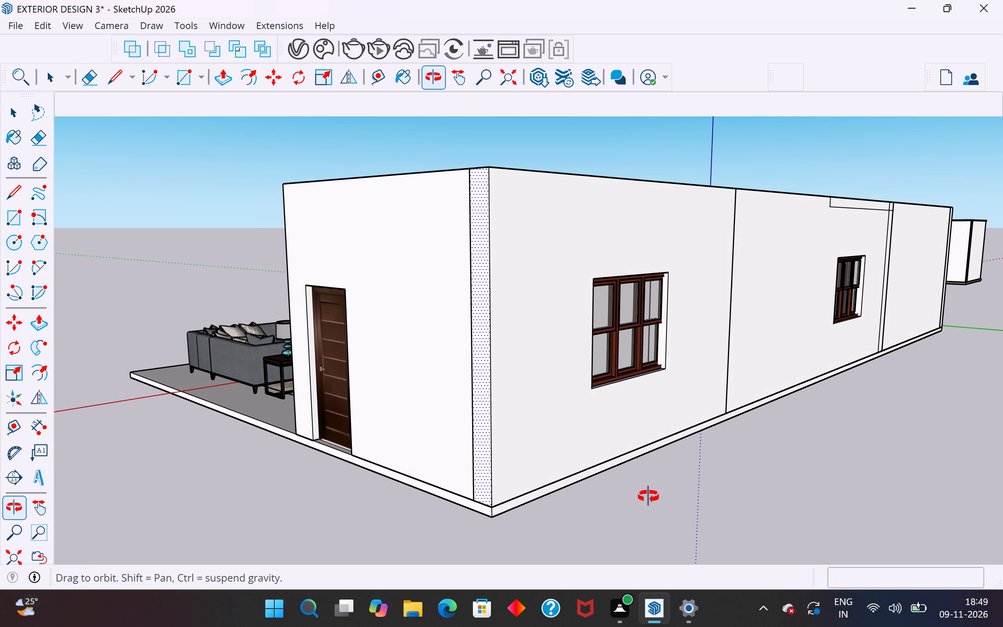
{"action": "middle_click_drag", "start_coordinate": [648, 497], "coordinate": [866, 524]}
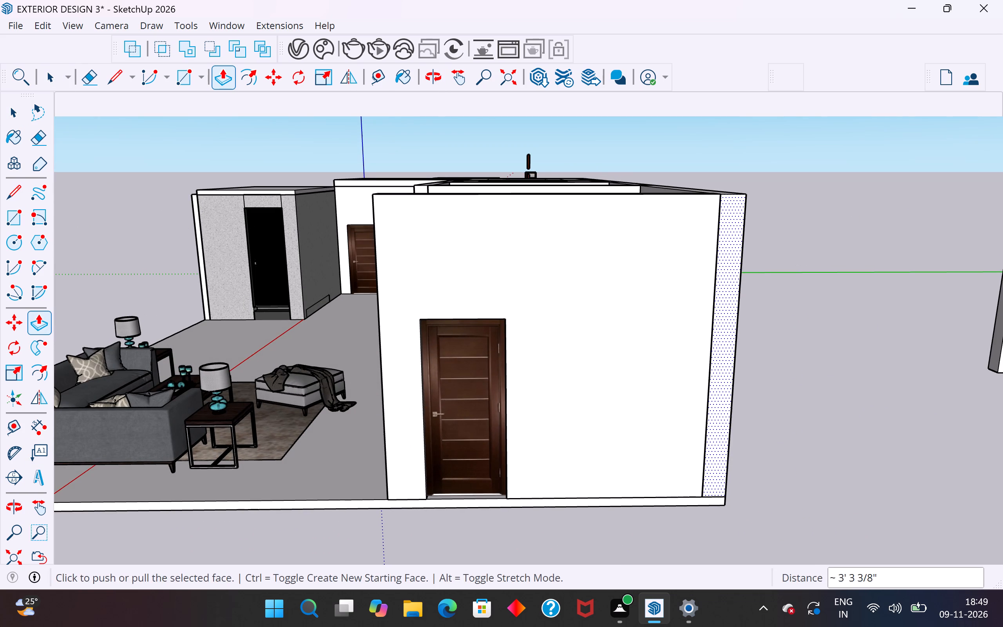
{"action": "left_click", "coordinate": [10, 115]}
{"action": "left_click", "coordinate": [137, 219]}
Examine the partly enclosed dining corner and the open living area from several angles.
{"action": "scroll", "coordinate": [326, 281], "scroll_direction": "down", "scroll_amount": 2}
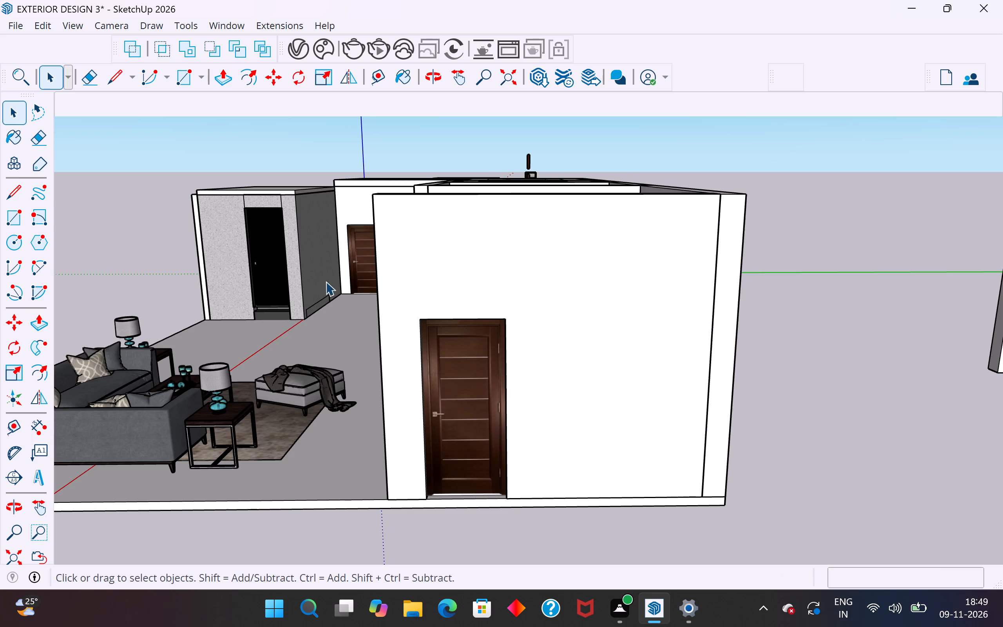
{"action": "scroll", "coordinate": [326, 281], "scroll_direction": "down", "scroll_amount": 3}
{"action": "middle_click_drag", "start_coordinate": [358, 302], "coordinate": [645, 334]}
{"action": "scroll", "coordinate": [560, 306], "scroll_direction": "up", "scroll_amount": 3}
{"action": "middle_click_drag", "start_coordinate": [560, 306], "coordinate": [643, 410]}
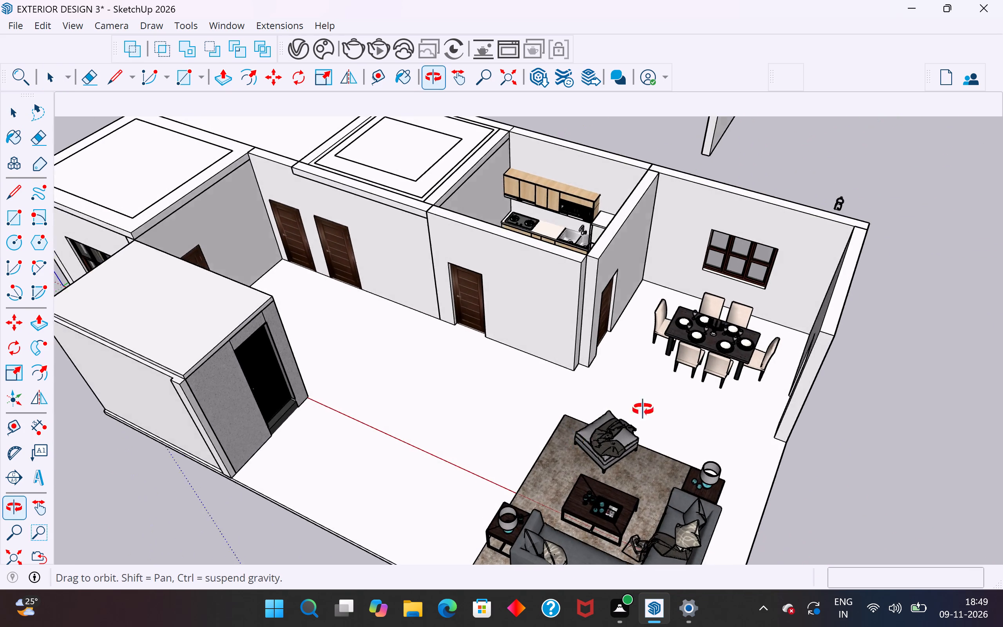
{"action": "middle_click_drag", "start_coordinate": [643, 410], "coordinate": [672, 402]}
{"action": "middle_click_drag", "start_coordinate": [478, 317], "coordinate": [356, 286]}
{"action": "scroll", "coordinate": [356, 286], "scroll_direction": "down", "scroll_amount": 6}
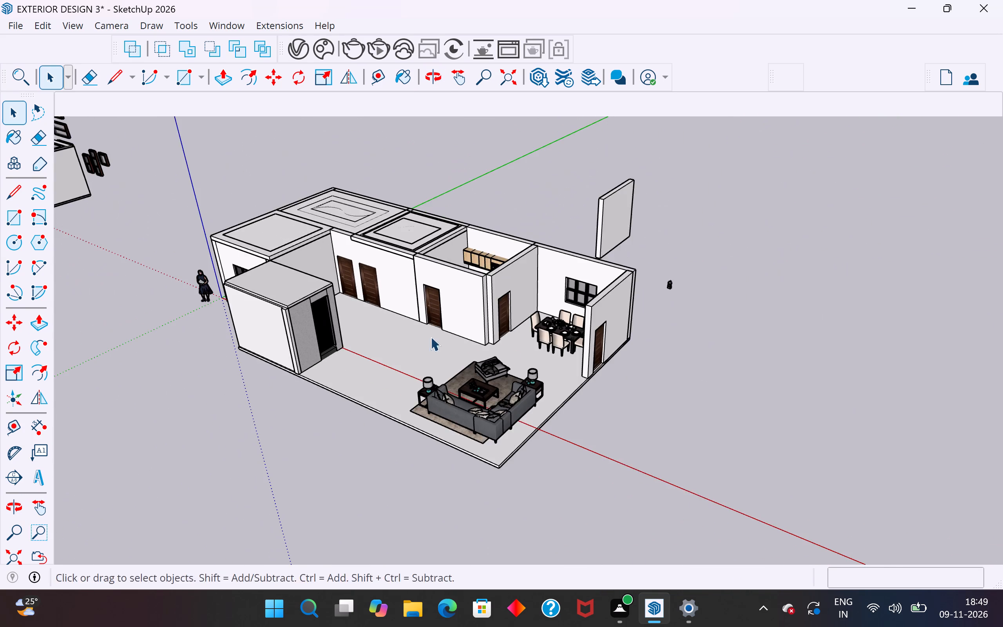
{"action": "middle_click_drag", "start_coordinate": [467, 347], "coordinate": [690, 358]}
{"action": "middle_click_drag", "start_coordinate": [621, 397], "coordinate": [581, 315]}
{"action": "scroll", "coordinate": [581, 315], "scroll_direction": "up", "scroll_amount": 4}
{"action": "middle_click_drag", "start_coordinate": [602, 352], "coordinate": [526, 394]}
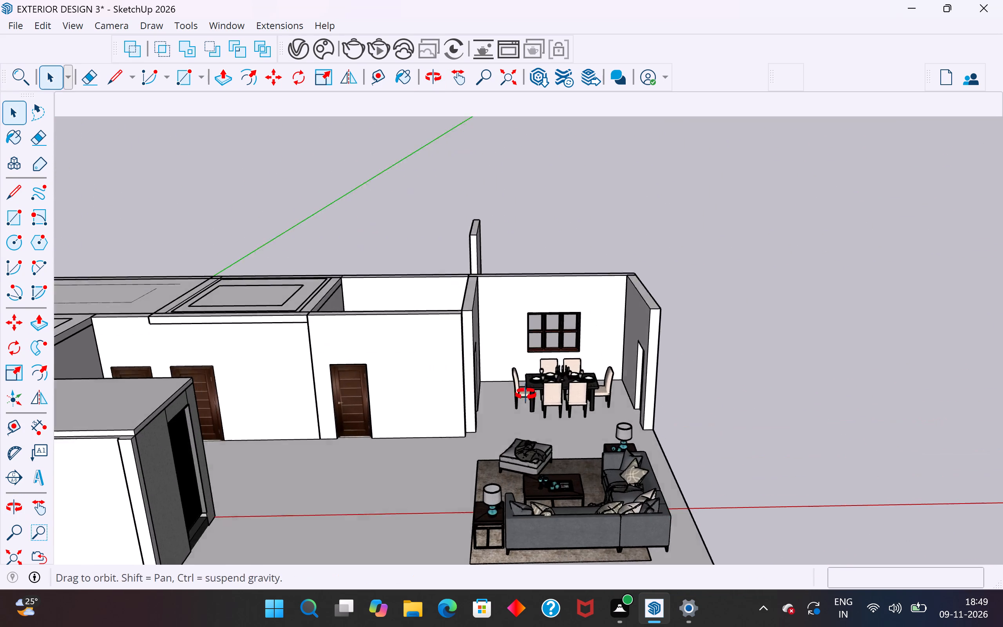
{"action": "middle_click_drag", "start_coordinate": [526, 394], "coordinate": [466, 424]}
{"action": "scroll", "coordinate": [364, 430], "scroll_direction": "down", "scroll_amount": 6}
{"action": "middle_click_drag", "start_coordinate": [455, 480], "coordinate": [362, 502]}
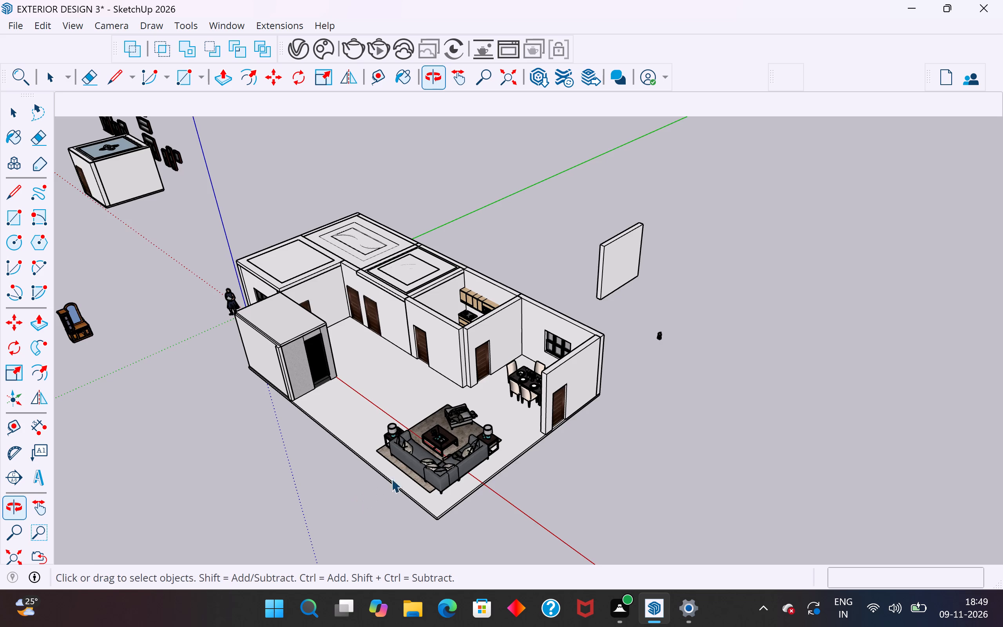
Move the living room furniture set about 9 9/16" away from the dining area, toward the slab's open long edge.
{"action": "middle_click_drag", "start_coordinate": [427, 450], "coordinate": [516, 446]}
{"action": "scroll", "coordinate": [492, 475], "scroll_direction": "up", "scroll_amount": 5}
{"action": "middle_click_drag", "start_coordinate": [492, 475], "coordinate": [612, 445]}
{"action": "left_click", "coordinate": [502, 469]}
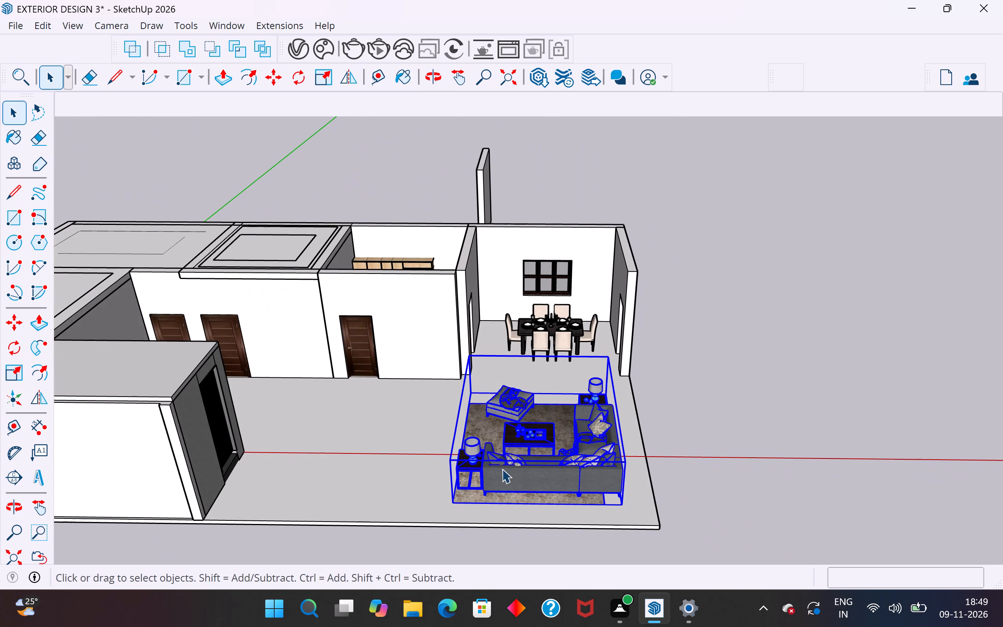
{"action": "scroll", "coordinate": [614, 508], "scroll_direction": "up", "scroll_amount": 5}
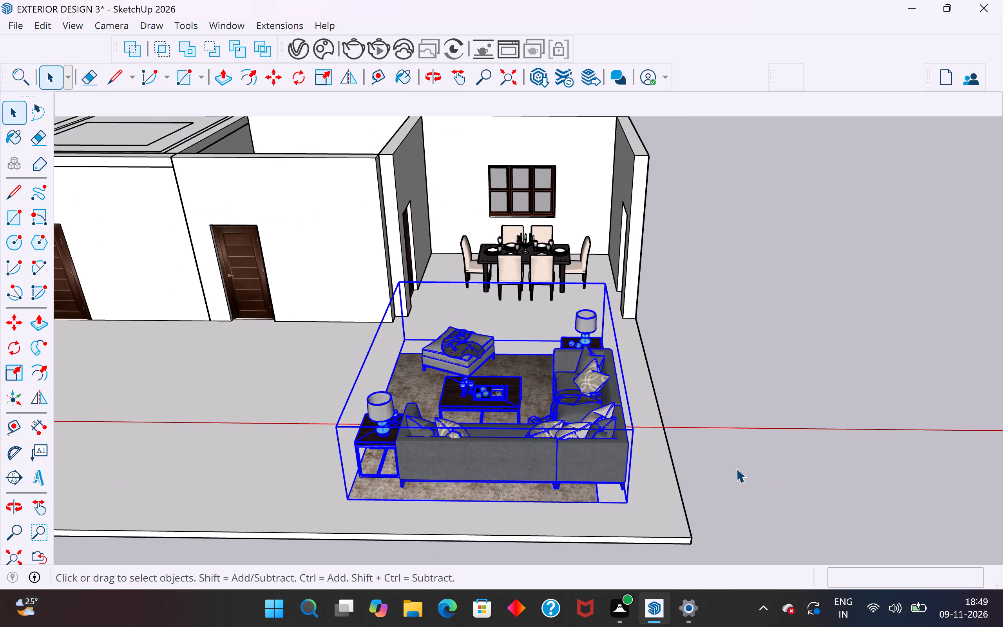
{"action": "scroll", "coordinate": [736, 468], "scroll_direction": "down", "scroll_amount": 4}
{"action": "middle_click_drag", "start_coordinate": [730, 469], "coordinate": [653, 517]}
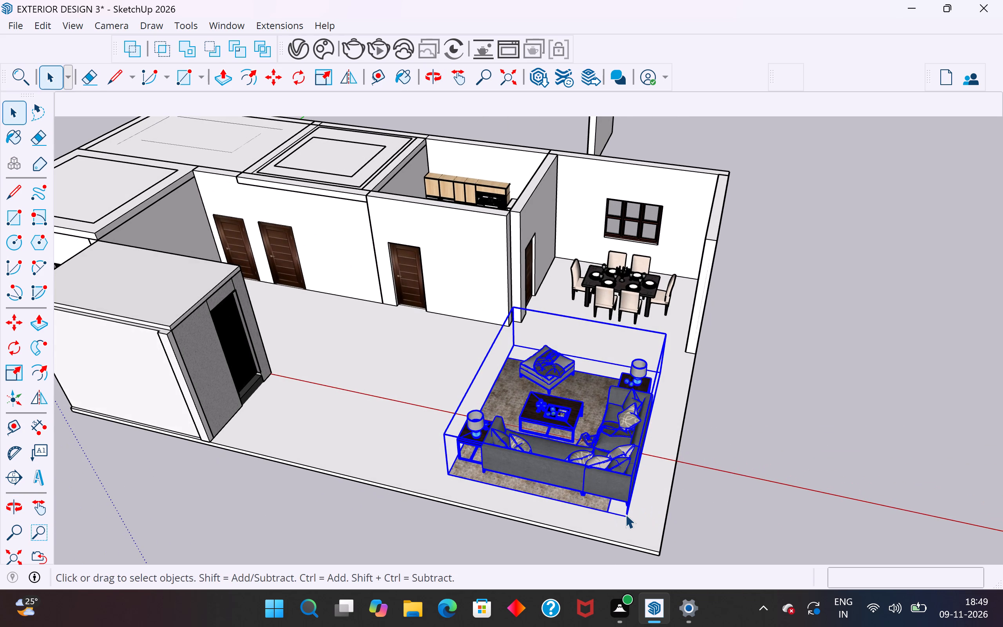
{"action": "key", "text": "m"}
{"action": "left_click", "coordinate": [628, 515]}
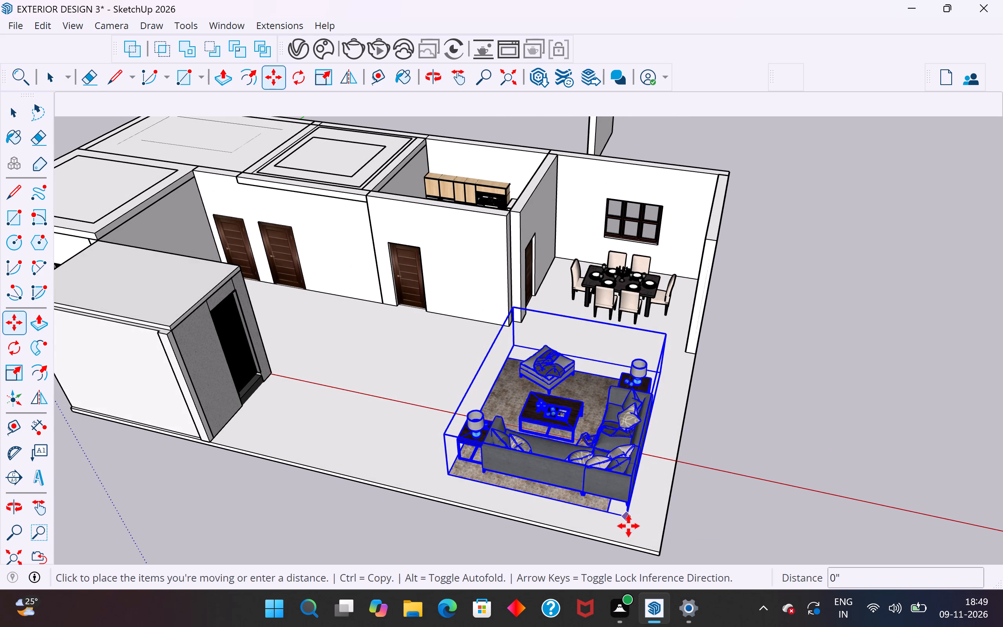
{"action": "left_click", "coordinate": [628, 528]}
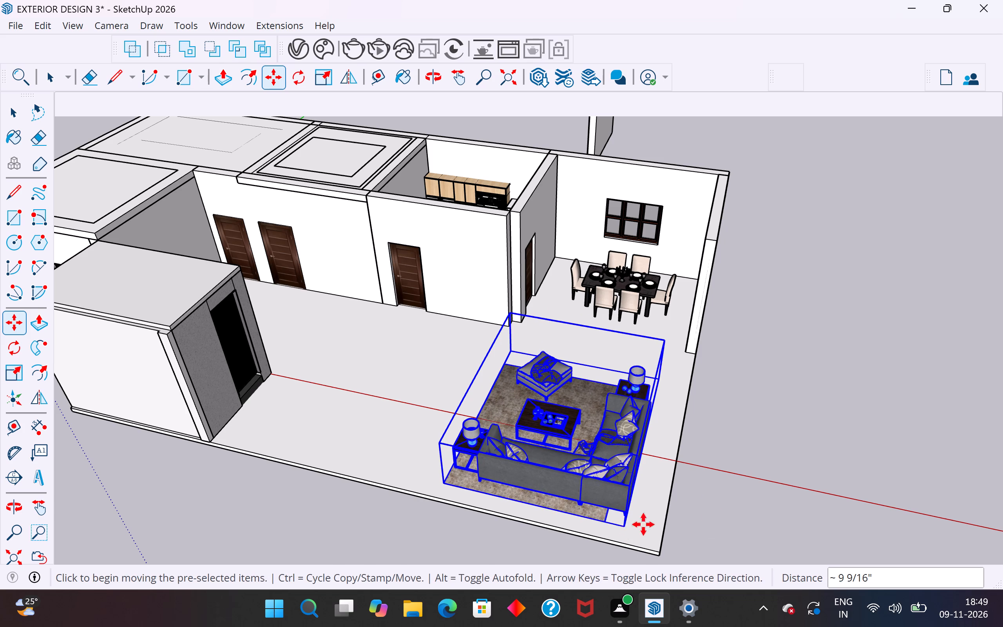
{"action": "left_click", "coordinate": [14, 114]}
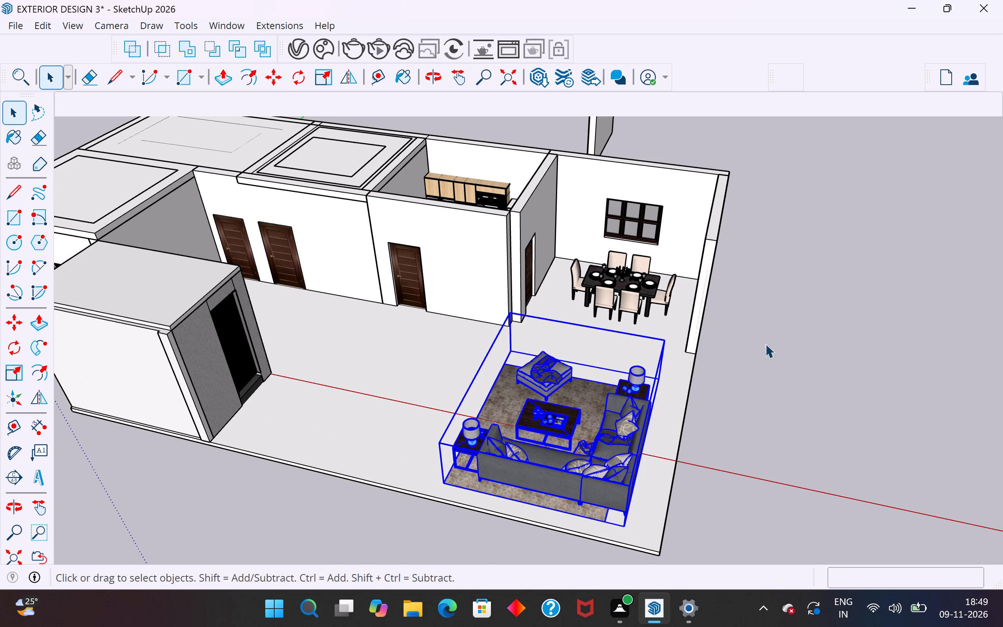
{"action": "left_click", "coordinate": [862, 378]}
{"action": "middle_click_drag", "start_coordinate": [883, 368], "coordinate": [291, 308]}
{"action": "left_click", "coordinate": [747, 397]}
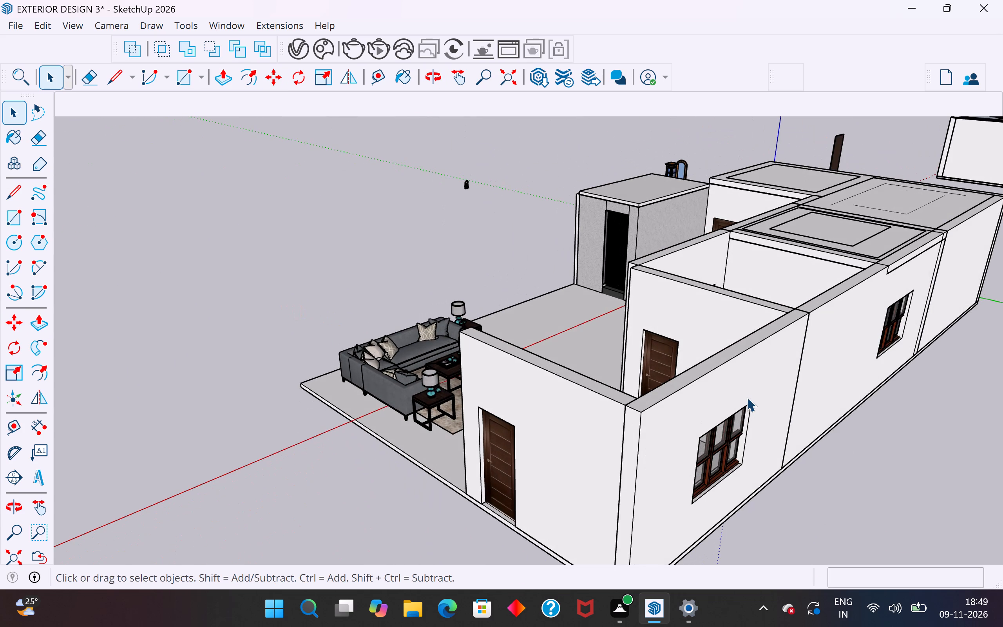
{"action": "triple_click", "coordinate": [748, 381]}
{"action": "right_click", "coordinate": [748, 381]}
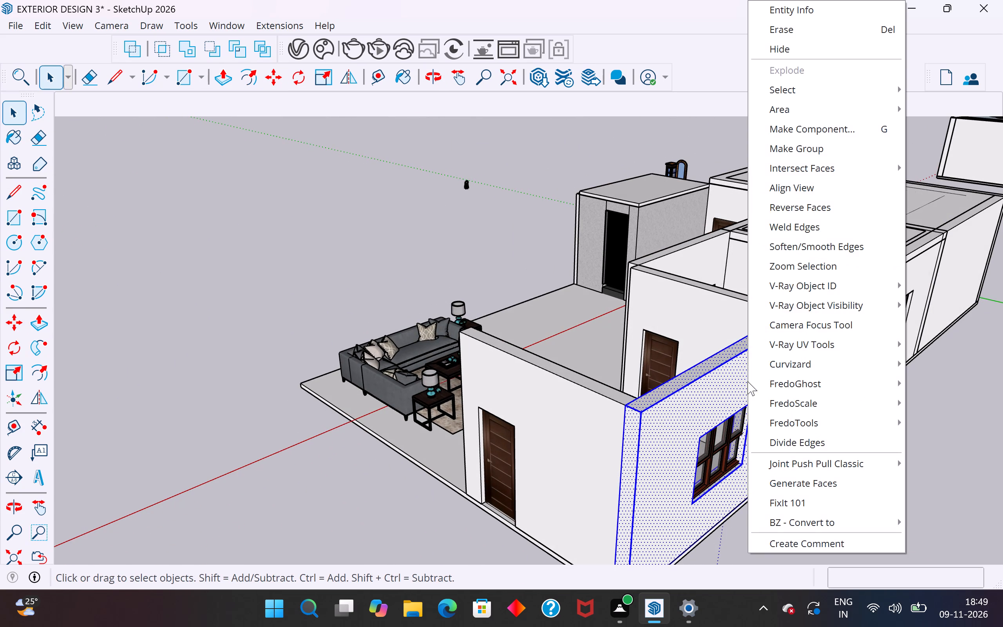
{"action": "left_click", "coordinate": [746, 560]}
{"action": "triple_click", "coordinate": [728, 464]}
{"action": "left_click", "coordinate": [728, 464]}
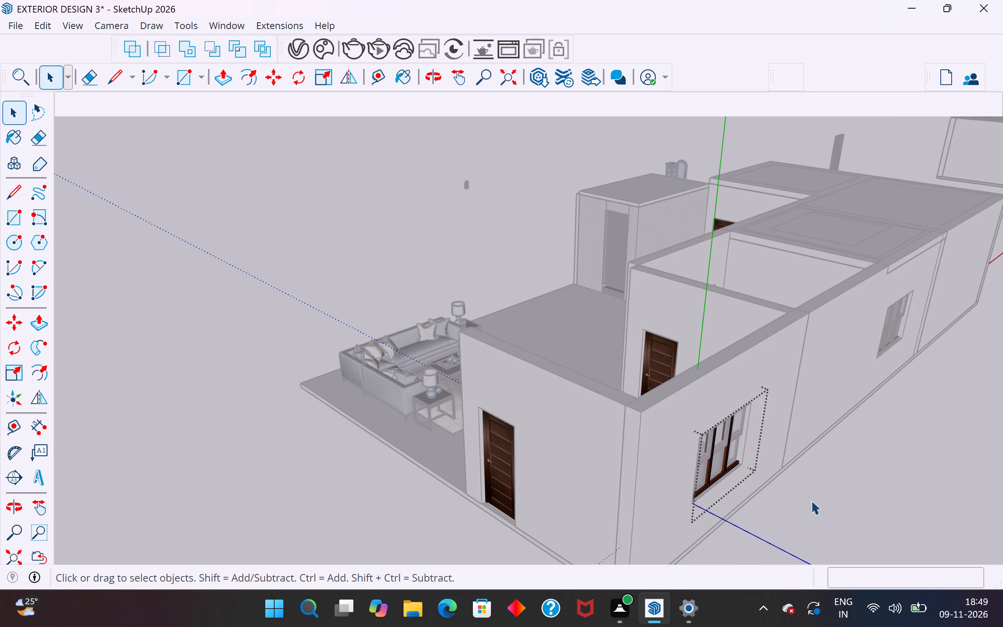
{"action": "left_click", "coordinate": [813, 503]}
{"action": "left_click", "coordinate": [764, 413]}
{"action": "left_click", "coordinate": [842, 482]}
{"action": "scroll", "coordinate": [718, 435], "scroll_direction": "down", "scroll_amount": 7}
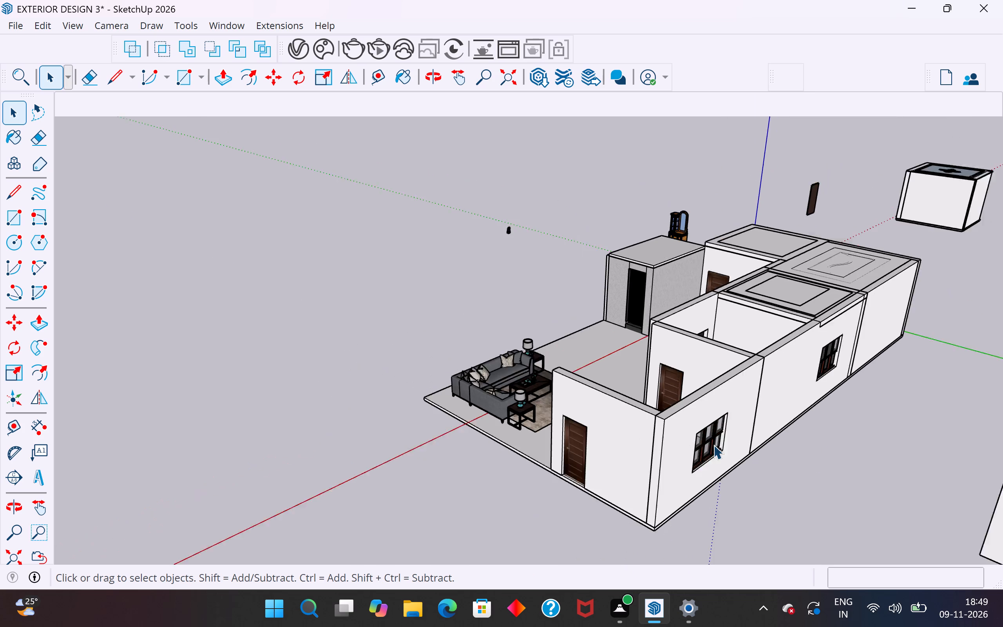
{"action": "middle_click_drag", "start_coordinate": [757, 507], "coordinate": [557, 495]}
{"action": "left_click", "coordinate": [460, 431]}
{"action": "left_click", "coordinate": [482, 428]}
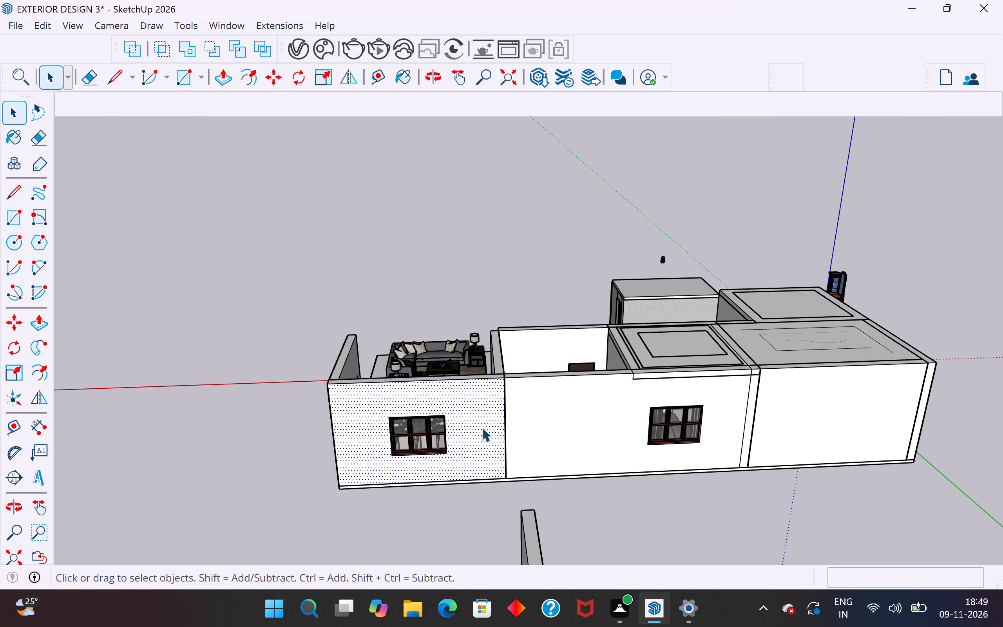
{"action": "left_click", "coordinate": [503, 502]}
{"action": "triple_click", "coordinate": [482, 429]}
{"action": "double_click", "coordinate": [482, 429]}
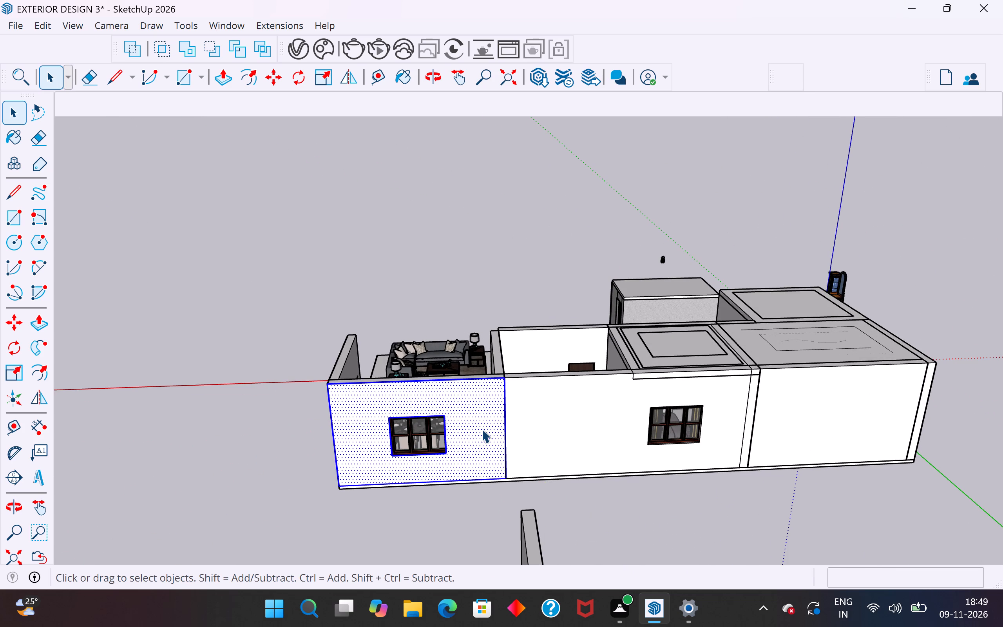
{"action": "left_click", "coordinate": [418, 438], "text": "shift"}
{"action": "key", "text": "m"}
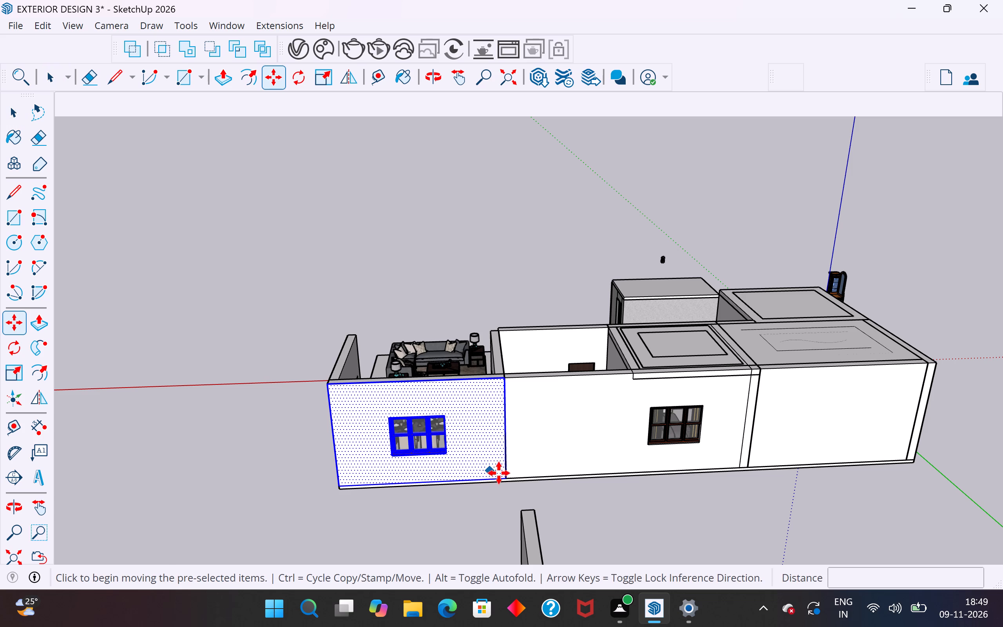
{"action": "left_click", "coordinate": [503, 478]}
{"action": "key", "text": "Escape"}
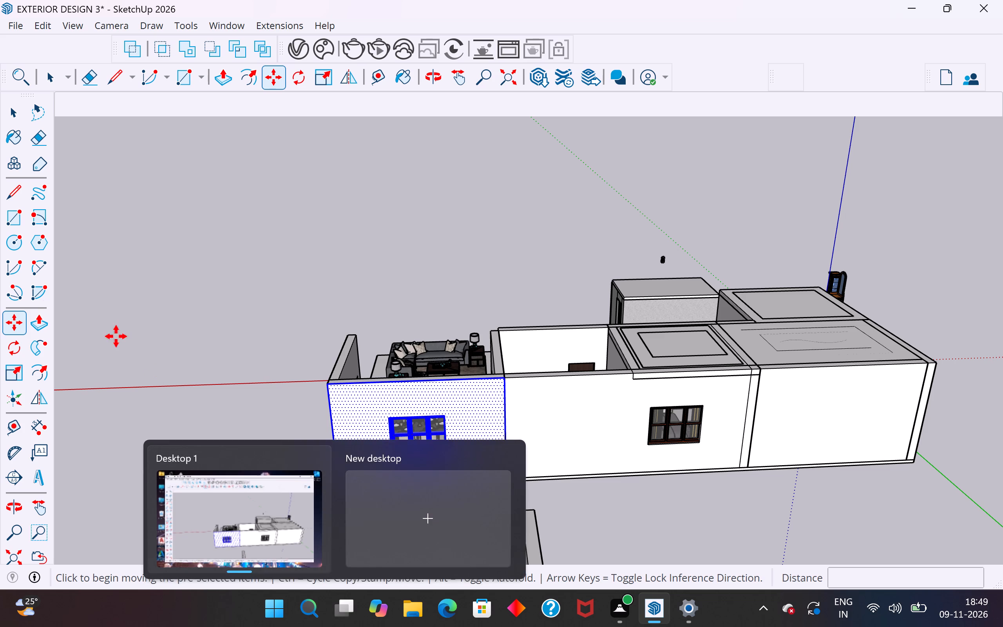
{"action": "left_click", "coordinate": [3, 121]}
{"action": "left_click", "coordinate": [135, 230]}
Copy the dining corner's window wall, including its window, about 22' along the red axis, clear of the house.
{"action": "middle_click_drag", "start_coordinate": [370, 380], "coordinate": [342, 485]}
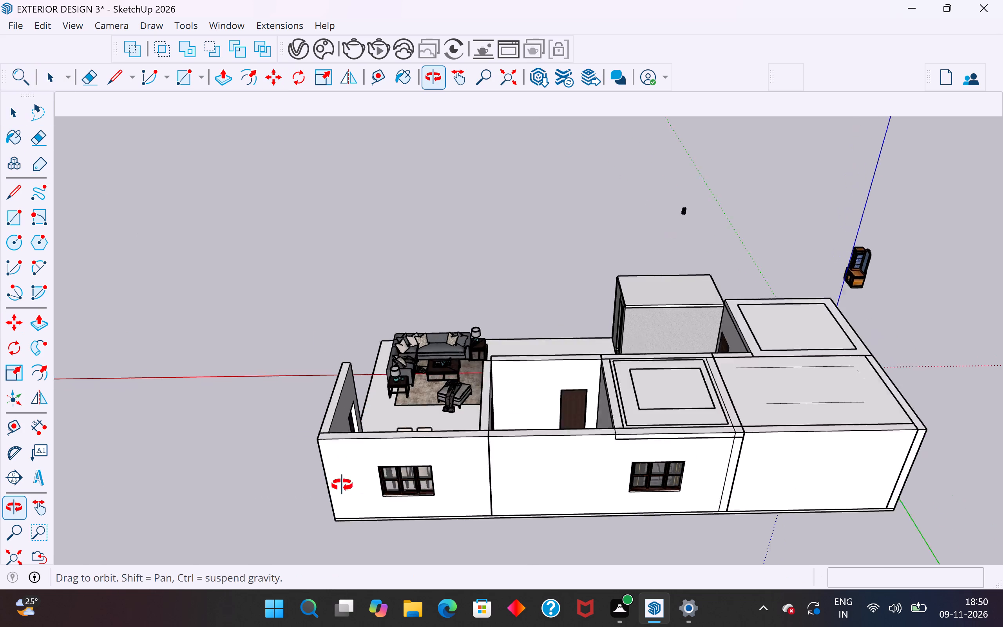
{"action": "middle_click_drag", "start_coordinate": [342, 485], "coordinate": [333, 524]}
{"action": "scroll", "coordinate": [333, 524], "scroll_direction": "up", "scroll_amount": 1}
{"action": "scroll", "coordinate": [390, 307], "scroll_direction": "down", "scroll_amount": 5}
{"action": "middle_click_drag", "start_coordinate": [433, 433], "coordinate": [0, 341]}
{"action": "middle_click_drag", "start_coordinate": [517, 321], "coordinate": [290, 251]}
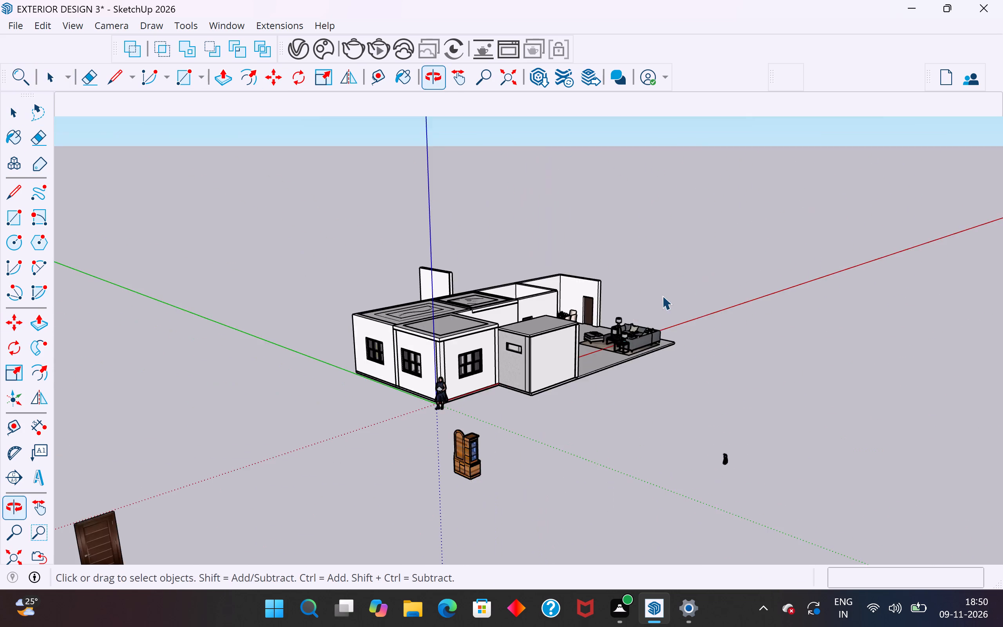
{"action": "scroll", "coordinate": [664, 294], "scroll_direction": "up", "scroll_amount": 10}
{"action": "middle_click_drag", "start_coordinate": [531, 304], "coordinate": [365, 278]}
{"action": "scroll", "coordinate": [697, 423], "scroll_direction": "up", "scroll_amount": 9}
{"action": "left_click", "coordinate": [722, 347]}
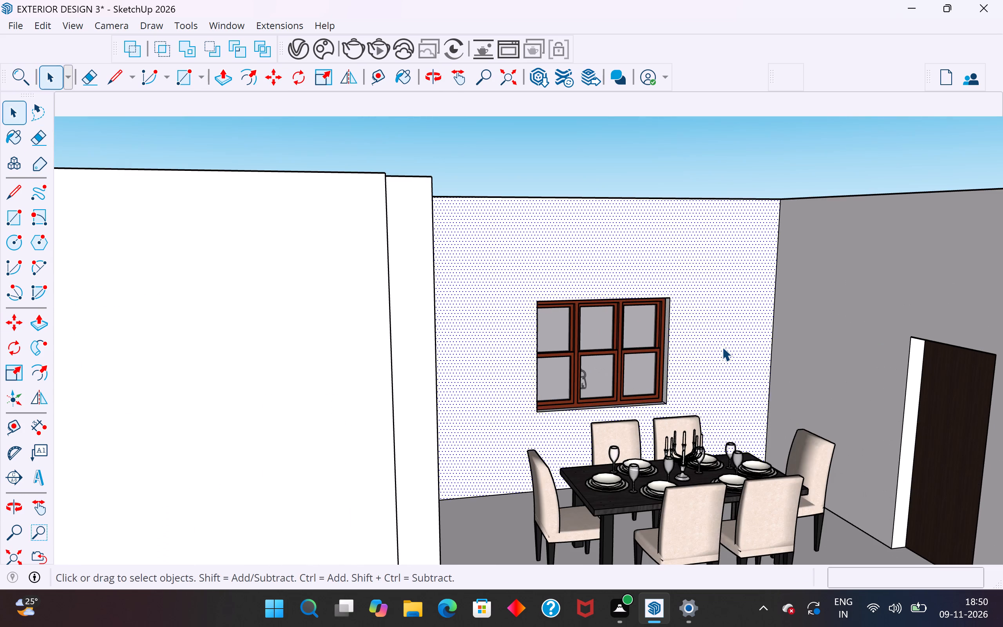
{"action": "scroll", "coordinate": [596, 368], "scroll_direction": "up", "scroll_amount": 4}
{"action": "middle_click_drag", "start_coordinate": [698, 388], "coordinate": [614, 388]}
{"action": "double_click", "coordinate": [744, 373]}
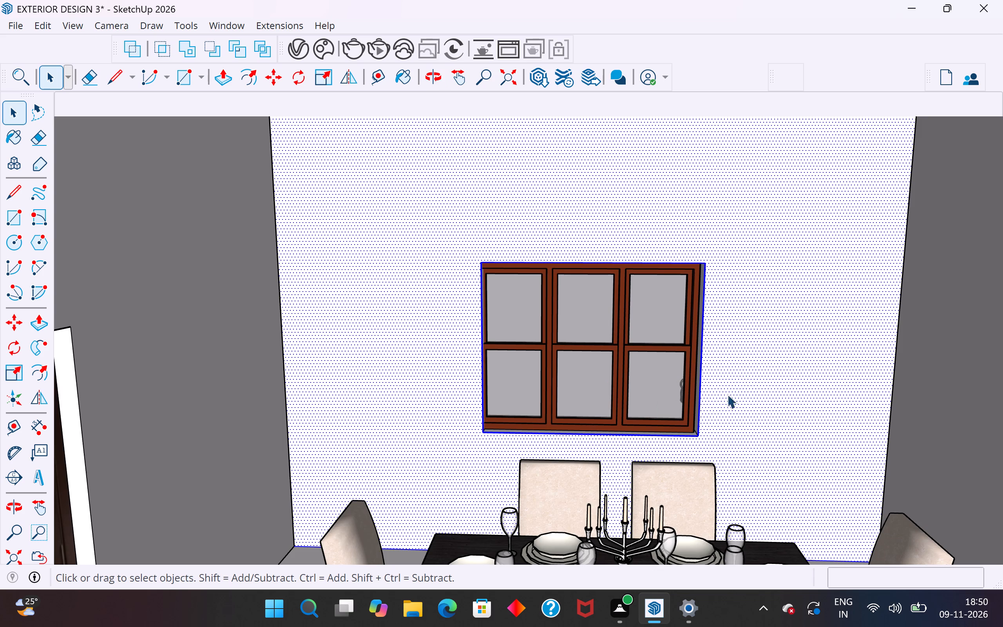
{"action": "scroll", "coordinate": [686, 424], "scroll_direction": "down", "scroll_amount": 8}
{"action": "double_click", "coordinate": [726, 375]}
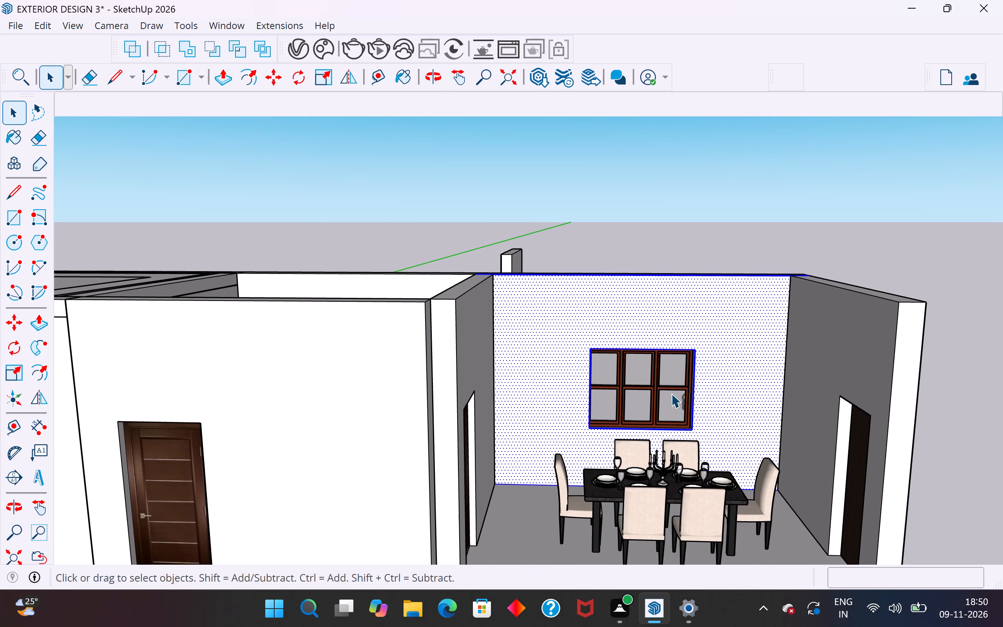
{"action": "left_click", "coordinate": [662, 386], "text": "shift"}
{"action": "middle_click_drag", "start_coordinate": [607, 397], "coordinate": [1002, 460]}
{"action": "middle_click_drag", "start_coordinate": [389, 444], "coordinate": [868, 454]}
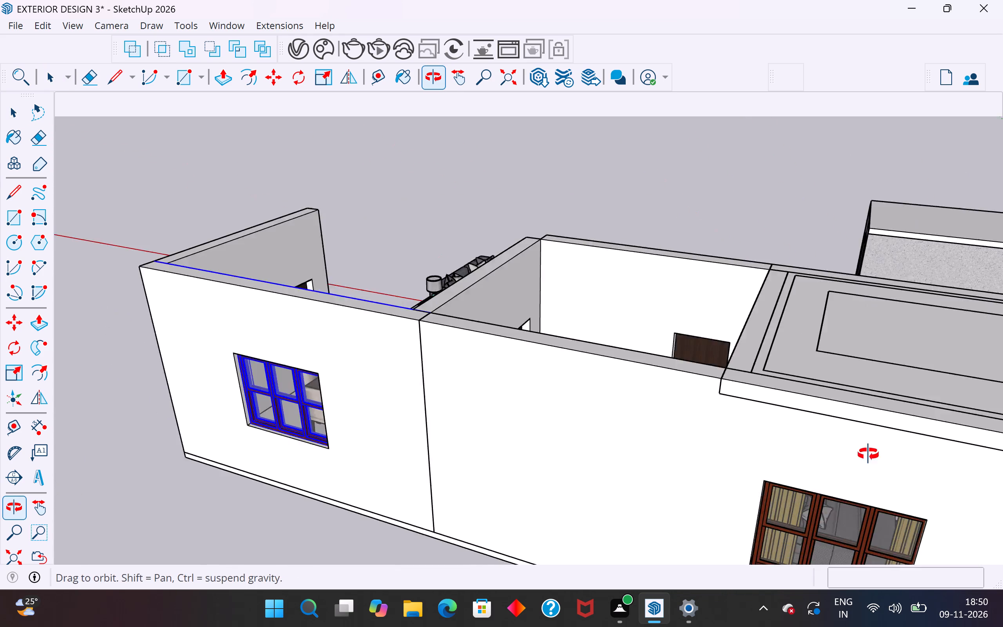
{"action": "middle_click_drag", "start_coordinate": [868, 454], "coordinate": [881, 451]}
{"action": "left_click", "coordinate": [354, 450], "text": "shift"}
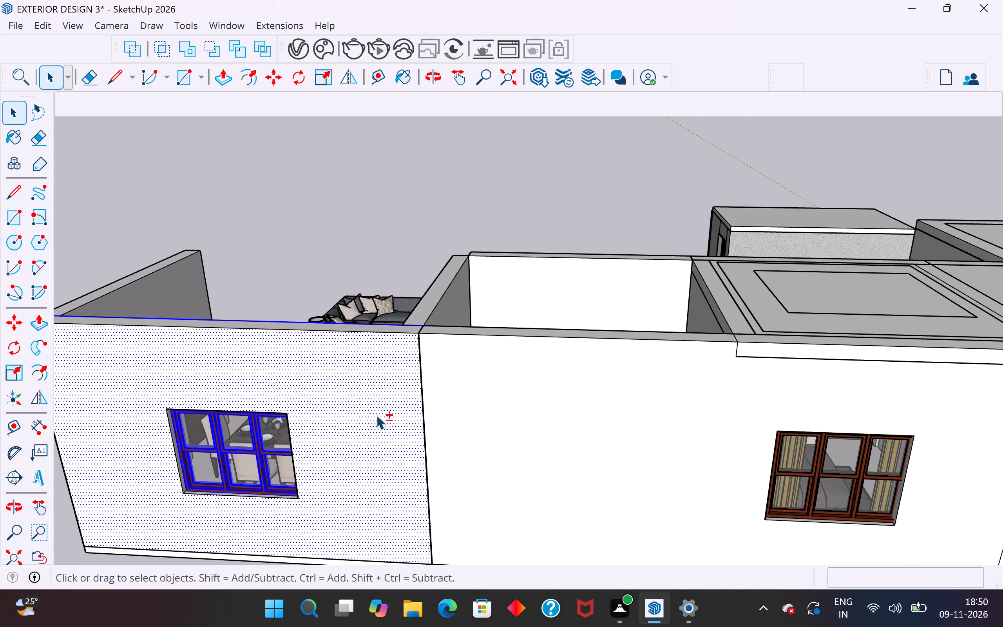
{"action": "left_click", "coordinate": [382, 332], "text": "shift"}
{"action": "scroll", "coordinate": [352, 499], "scroll_direction": "down", "scroll_amount": 4}
{"action": "middle_click_drag", "start_coordinate": [360, 495], "coordinate": [394, 489]}
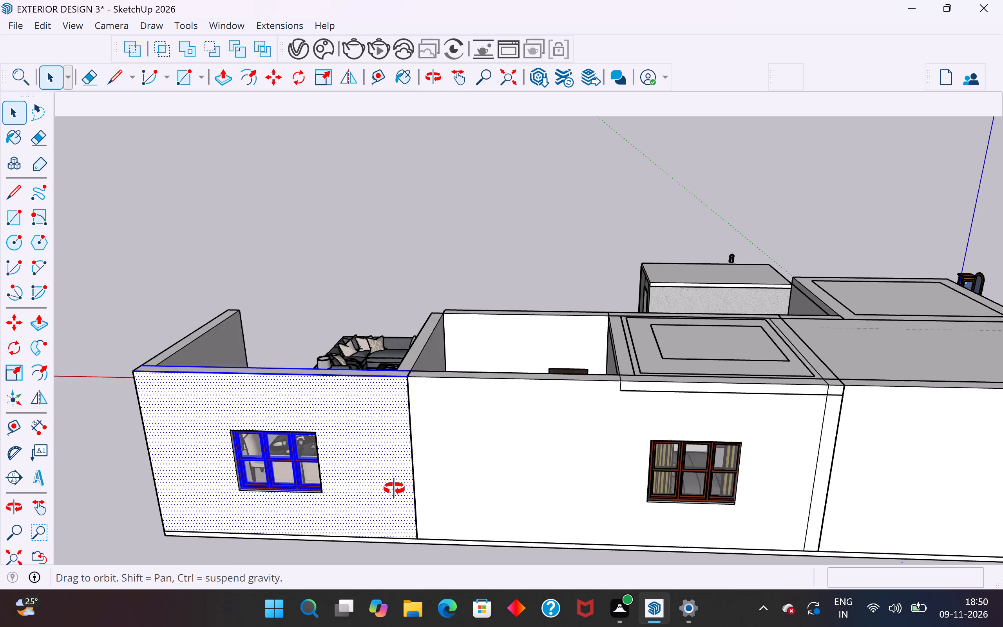
{"action": "middle_click_drag", "start_coordinate": [394, 489], "coordinate": [435, 565]}
{"action": "scroll", "coordinate": [417, 457], "scroll_direction": "up", "scroll_amount": 5}
{"action": "scroll", "coordinate": [509, 391], "scroll_direction": "down", "scroll_amount": 3}
{"action": "scroll", "coordinate": [496, 483], "scroll_direction": "up", "scroll_amount": 4}
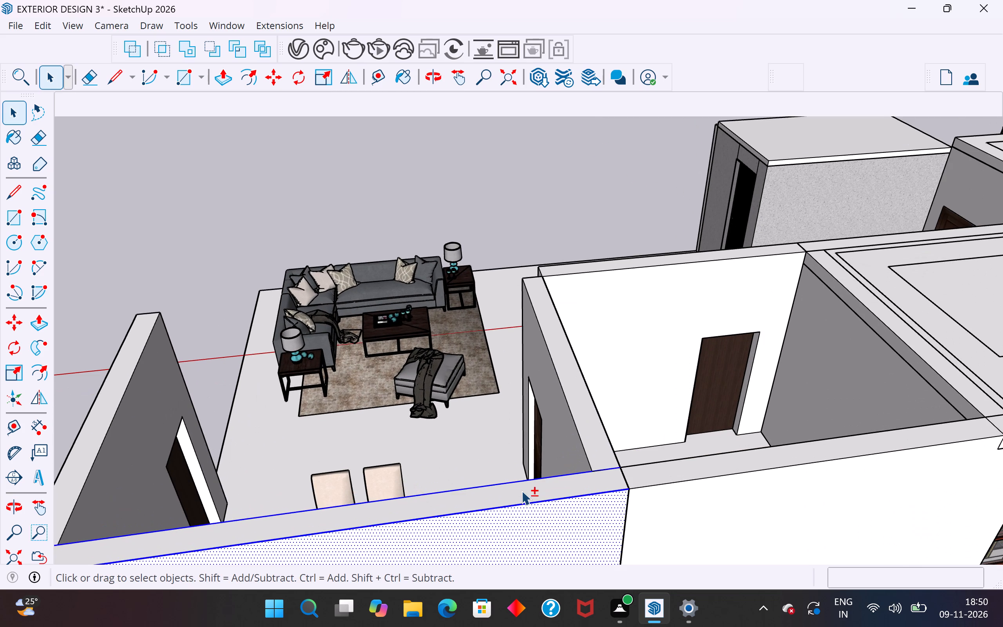
{"action": "left_click", "coordinate": [521, 491], "text": "shift"}
{"action": "scroll", "coordinate": [508, 360], "scroll_direction": "down", "scroll_amount": 7}
{"action": "middle_click_drag", "start_coordinate": [352, 472], "coordinate": [652, 391]}
{"action": "scroll", "coordinate": [717, 357], "scroll_direction": "up", "scroll_amount": 5}
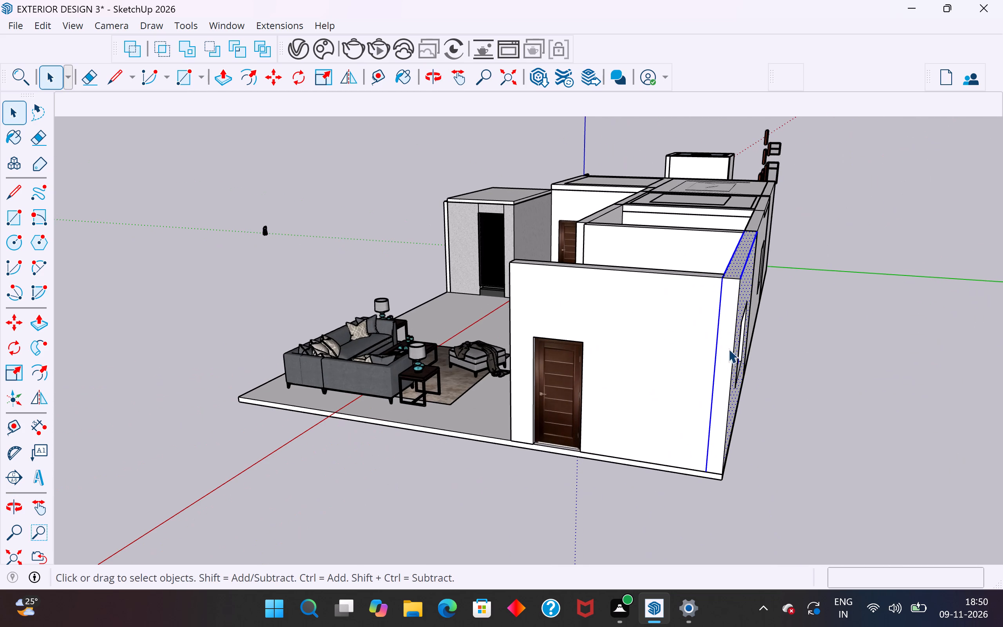
{"action": "left_click", "coordinate": [723, 330], "text": "shift"}
{"action": "scroll", "coordinate": [727, 282], "scroll_direction": "up", "scroll_amount": 9}
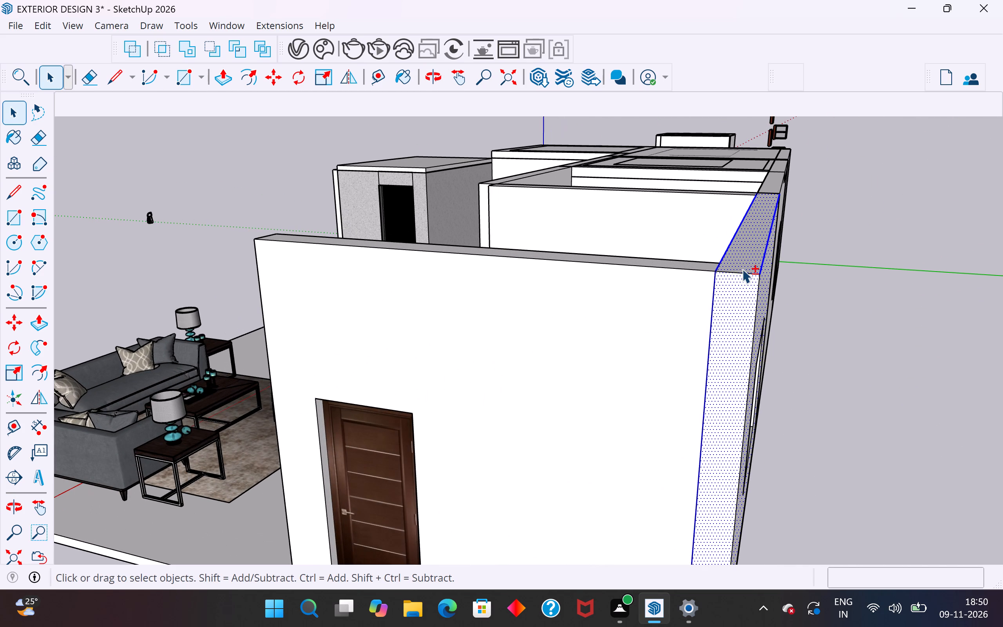
{"action": "left_click", "coordinate": [747, 274], "text": "shift"}
{"action": "middle_click_drag", "start_coordinate": [730, 287], "coordinate": [695, 300]}
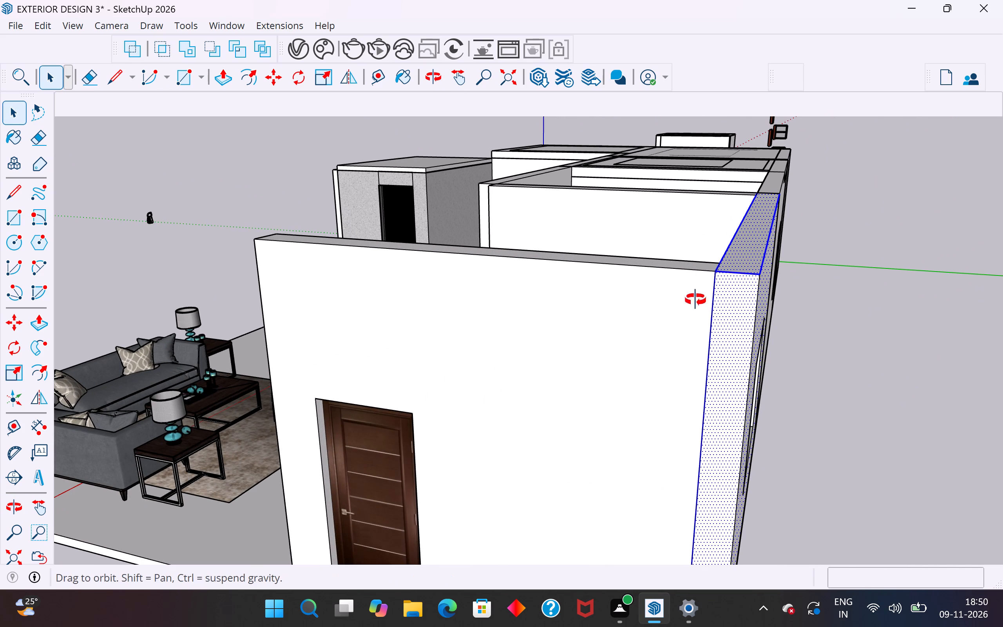
{"action": "middle_click_drag", "start_coordinate": [695, 300], "coordinate": [489, 387]}
{"action": "scroll", "coordinate": [405, 419], "scroll_direction": "down", "scroll_amount": 5}
{"action": "scroll", "coordinate": [405, 419], "scroll_direction": "up", "scroll_amount": 11}
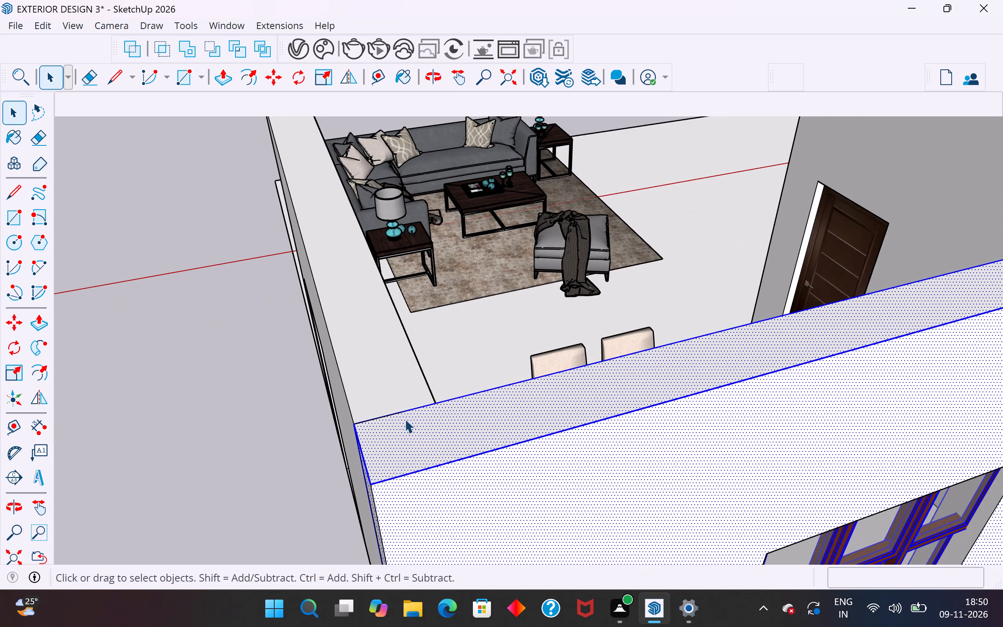
{"action": "left_click", "coordinate": [406, 411], "text": "shift"}
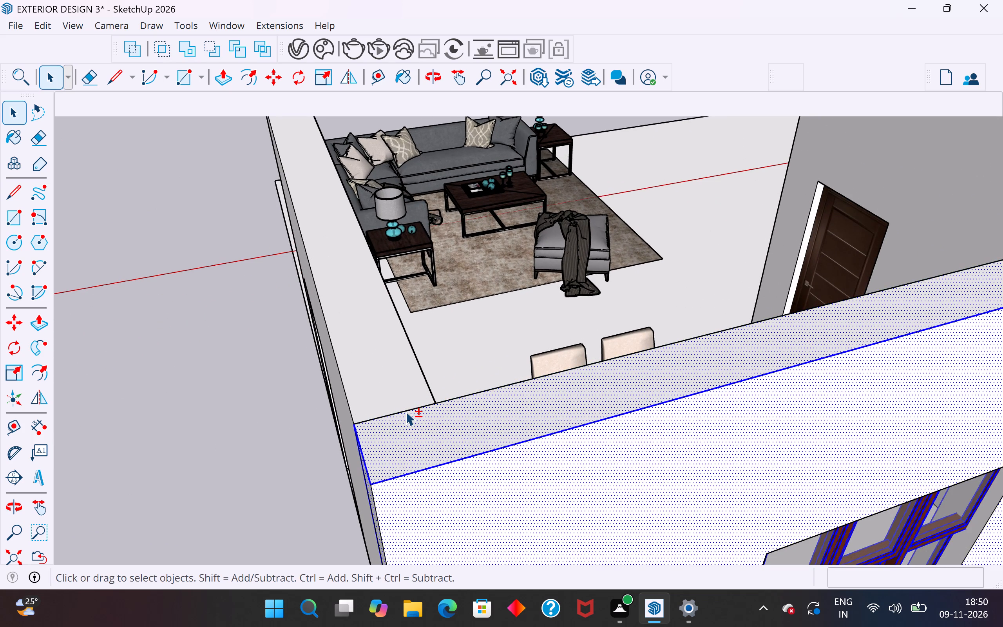
{"action": "left_click", "coordinate": [406, 411], "text": "shift"}
{"action": "scroll", "coordinate": [406, 411], "scroll_direction": "down", "scroll_amount": 12}
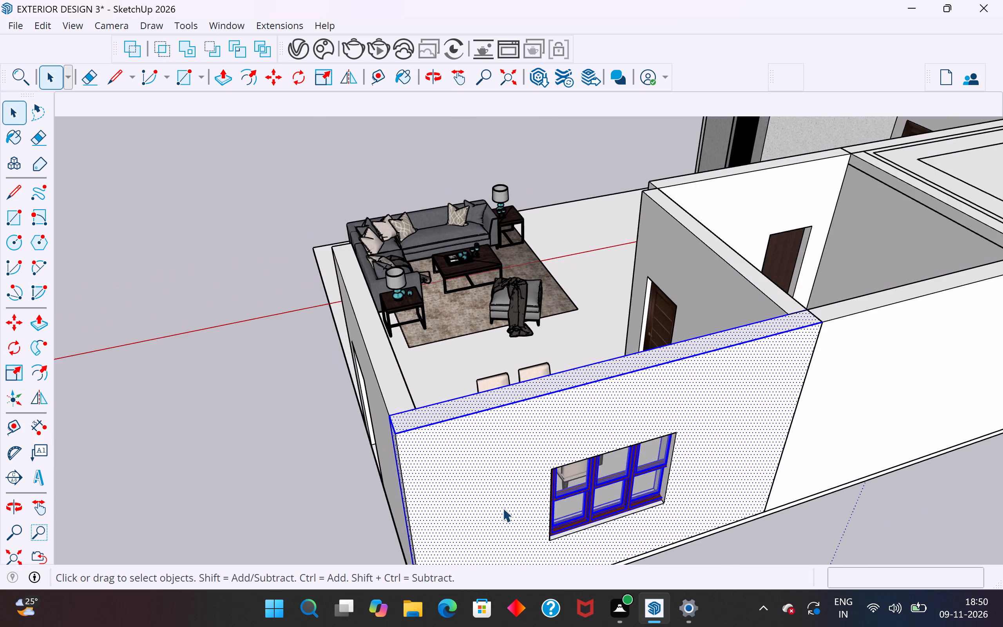
{"action": "middle_click_drag", "start_coordinate": [540, 528], "coordinate": [521, 209]}
{"action": "scroll", "coordinate": [471, 316], "scroll_direction": "up", "scroll_amount": 4}
{"action": "middle_click_drag", "start_coordinate": [485, 333], "coordinate": [650, 452]}
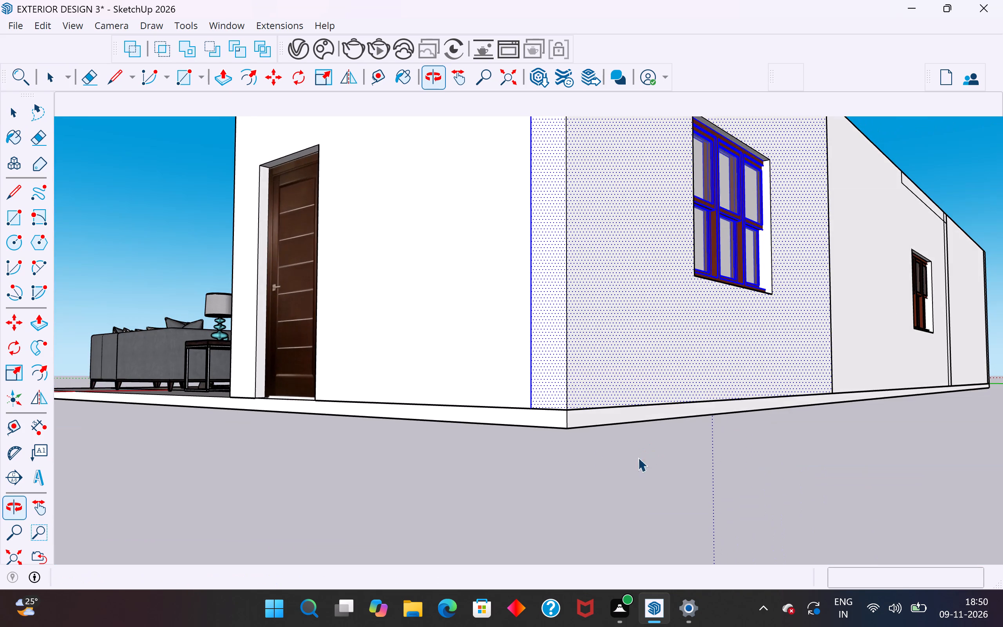
{"action": "left_click", "coordinate": [565, 371], "text": "shift"}
{"action": "scroll", "coordinate": [561, 371], "scroll_direction": "down", "scroll_amount": 3}
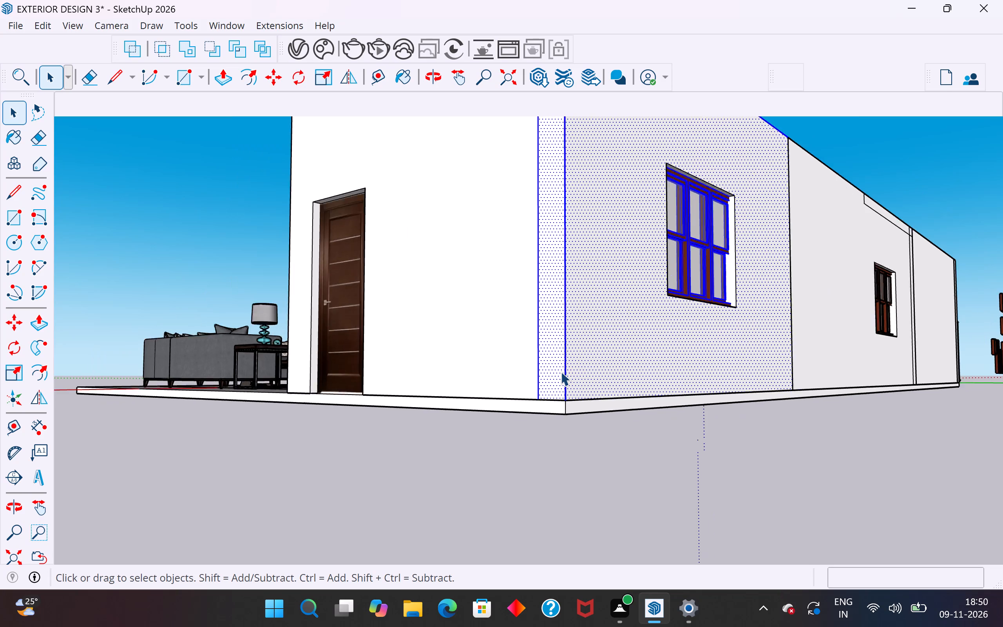
{"action": "scroll", "coordinate": [561, 371], "scroll_direction": "down", "scroll_amount": 7}
{"action": "middle_click_drag", "start_coordinate": [666, 383], "coordinate": [401, 484]}
{"action": "scroll", "coordinate": [545, 384], "scroll_direction": "down", "scroll_amount": 5}
{"action": "middle_click_drag", "start_coordinate": [400, 430], "coordinate": [404, 506]}
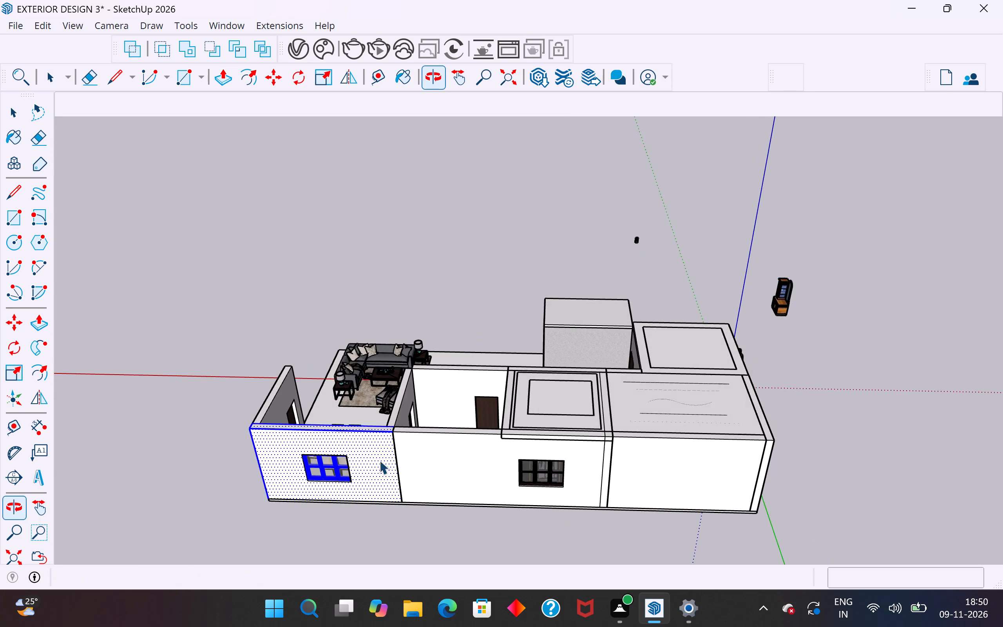
{"action": "scroll", "coordinate": [405, 314], "scroll_direction": "down", "scroll_amount": 5}
{"action": "scroll", "coordinate": [382, 444], "scroll_direction": "up", "scroll_amount": 9}
{"action": "key", "text": "m"}
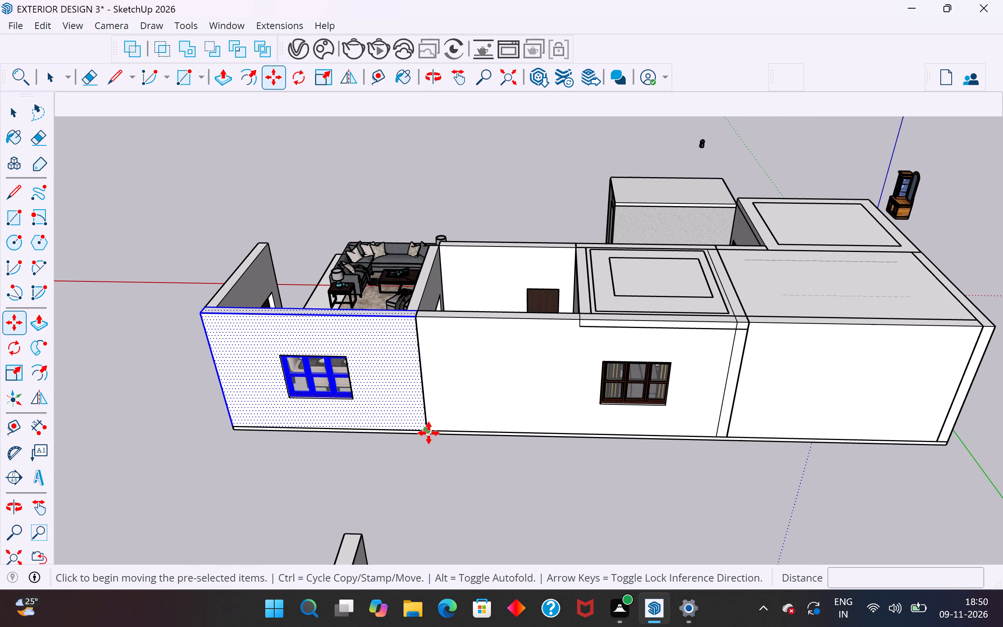
{"action": "left_click", "coordinate": [428, 432], "text": "ctrl"}
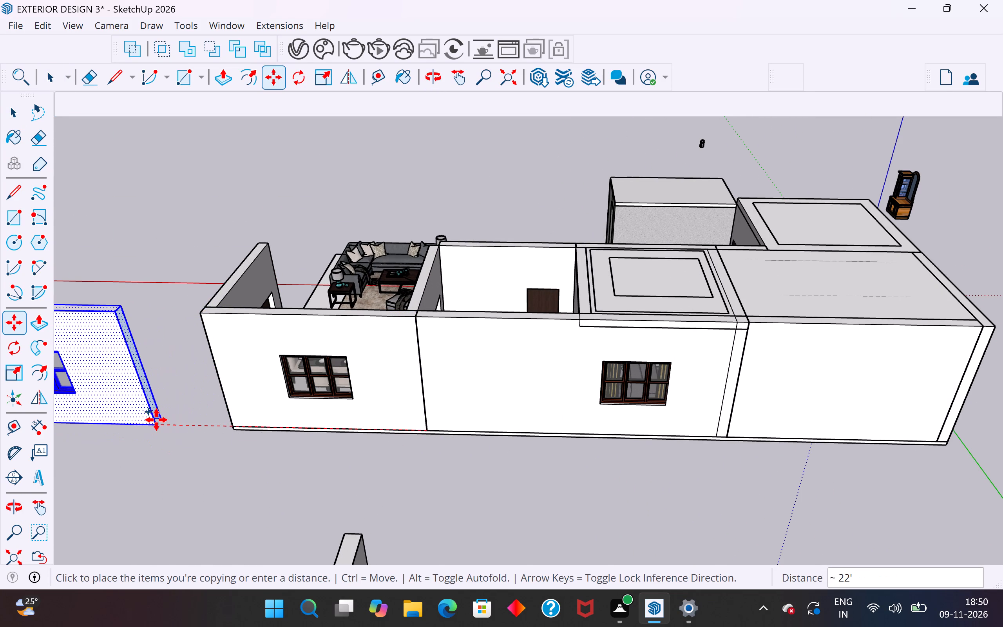
{"action": "left_click", "coordinate": [156, 420]}
{"action": "left_click", "coordinate": [21, 112]}
{"action": "left_click", "coordinate": [177, 216]}
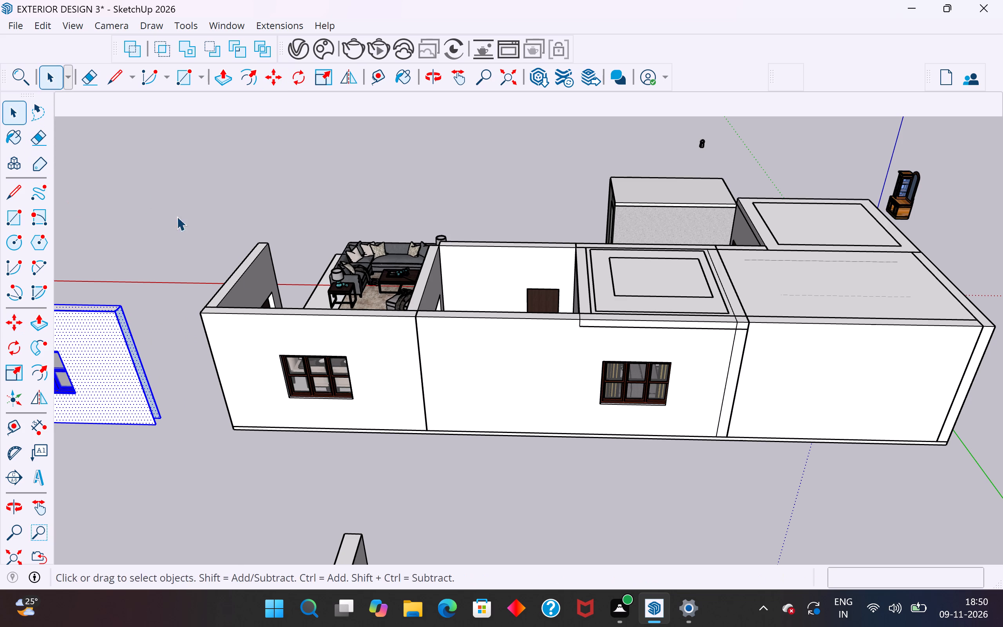
Draw a rectangle of about 10' 6 13/16" by 10" over the open end of the copied window wall.
{"action": "scroll", "coordinate": [498, 339], "scroll_direction": "down", "scroll_amount": 5}
{"action": "scroll", "coordinate": [277, 335], "scroll_direction": "up", "scroll_amount": 12}
{"action": "middle_click_drag", "start_coordinate": [241, 338], "coordinate": [226, 304]}
{"action": "left_click", "coordinate": [13, 217]}
{"action": "left_click", "coordinate": [261, 221]}
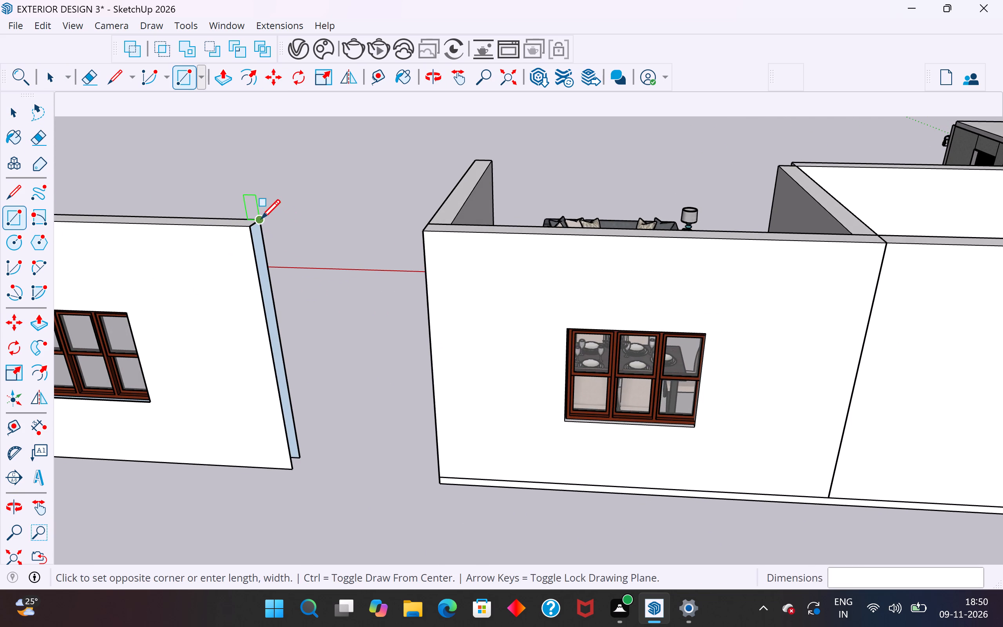
{"action": "left_click", "coordinate": [293, 472]}
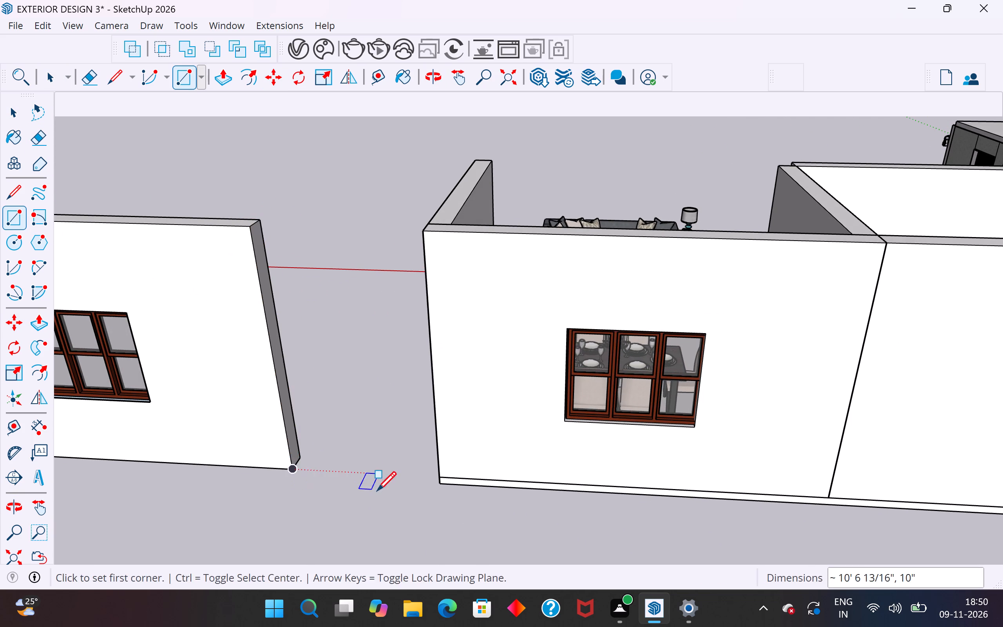
Group the whole copied wall together with its window.
{"action": "middle_click_drag", "start_coordinate": [377, 493], "coordinate": [505, 321]}
{"action": "scroll", "coordinate": [450, 442], "scroll_direction": "down", "scroll_amount": 5}
{"action": "middle_click_drag", "start_coordinate": [454, 437], "coordinate": [469, 394]}
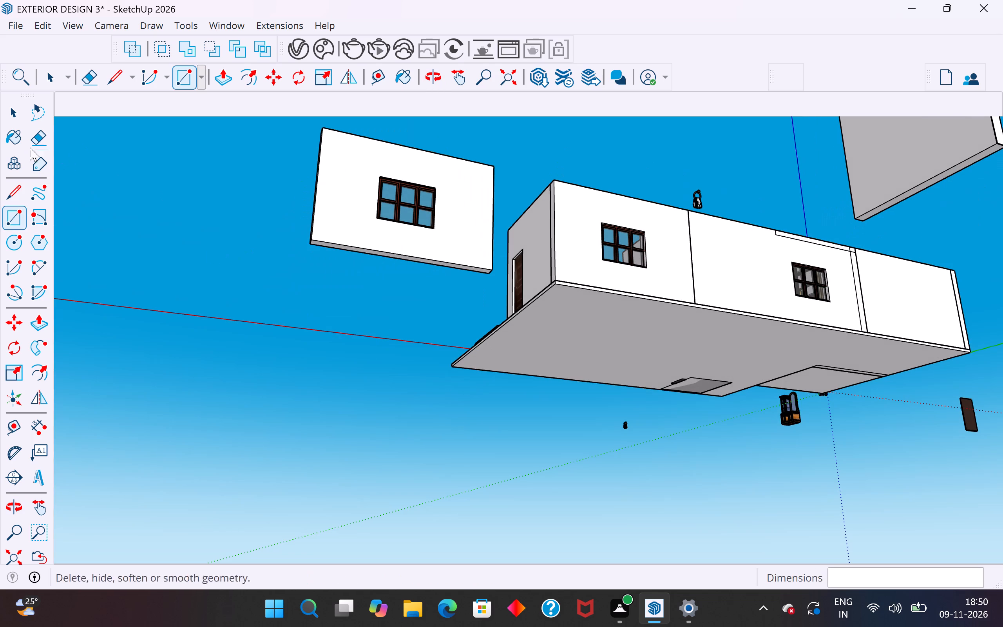
{"action": "left_click", "coordinate": [18, 120]}
{"action": "left_click", "coordinate": [227, 324]}
{"action": "middle_click_drag", "start_coordinate": [382, 366], "coordinate": [291, 440]}
{"action": "left_click_drag", "start_coordinate": [396, 238], "coordinate": [189, 419]}
{"action": "right_click", "coordinate": [246, 379]}
{"action": "left_click", "coordinate": [319, 169]}
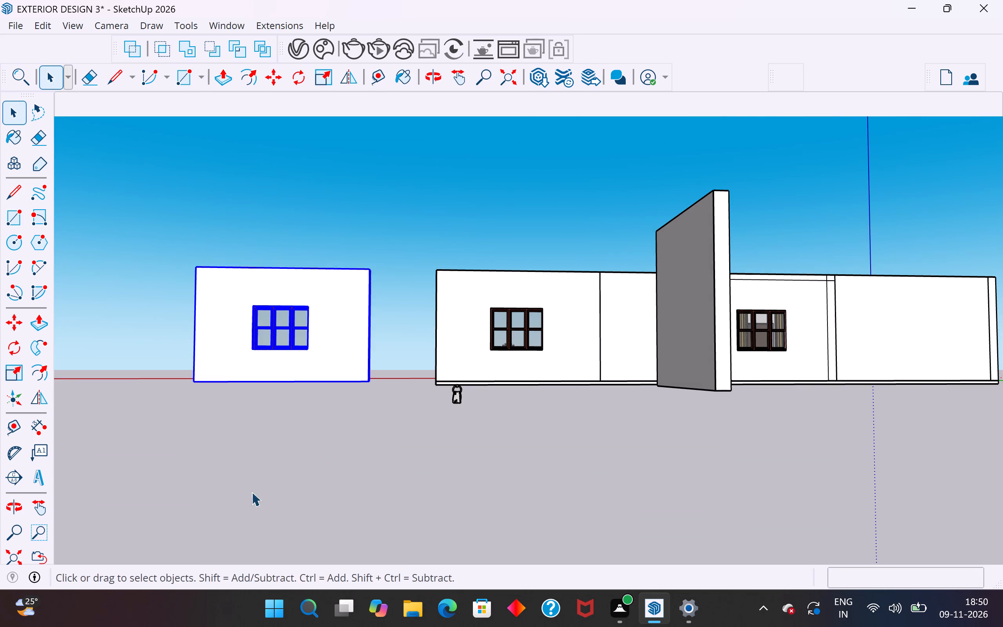
{"action": "left_click", "coordinate": [252, 492]}
Move the window wall group about 37' 11 1/4" onto the floor slab's open corner, behind the living room sofa.
{"action": "middle_click_drag", "start_coordinate": [425, 476], "coordinate": [565, 532]}
{"action": "scroll", "coordinate": [500, 479], "scroll_direction": "down", "scroll_amount": 5}
{"action": "middle_click_drag", "start_coordinate": [497, 495], "coordinate": [748, 548]}
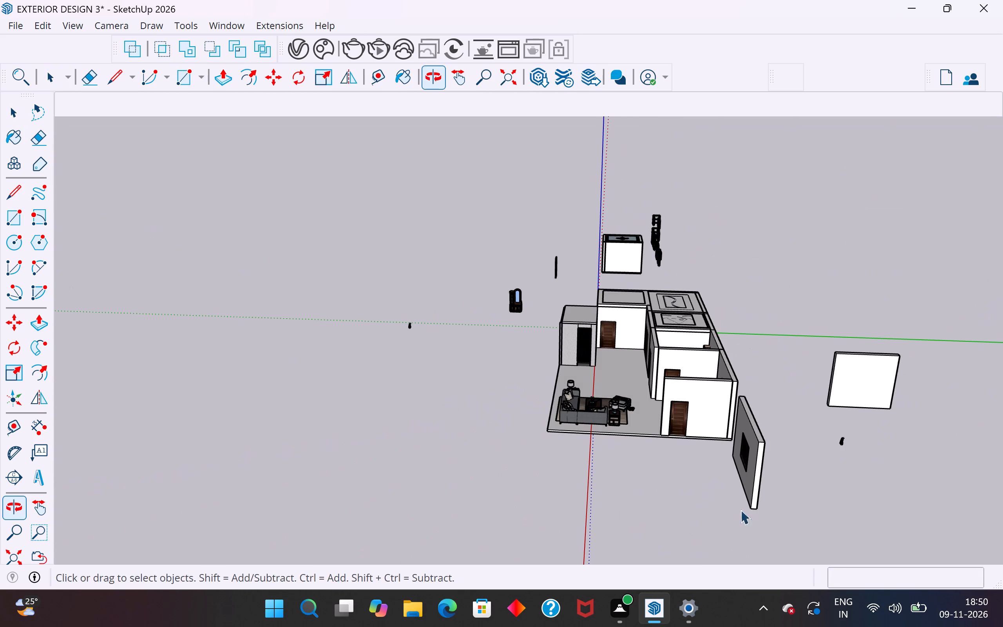
{"action": "left_click", "coordinate": [756, 493]}
{"action": "key", "text": "m"}
{"action": "scroll", "coordinate": [741, 511], "scroll_direction": "up", "scroll_amount": 5}
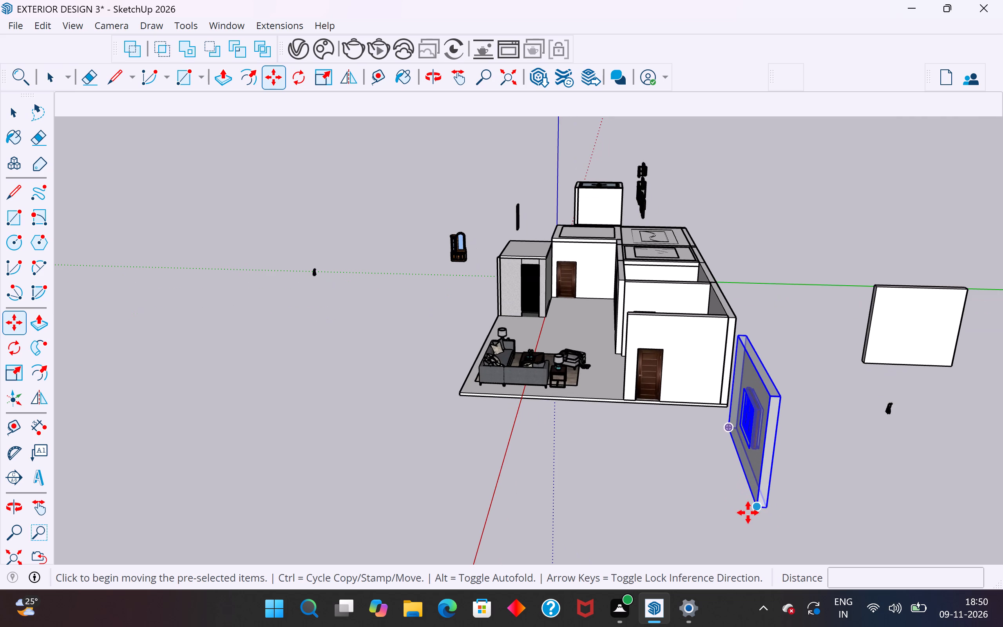
{"action": "left_click", "coordinate": [756, 509]}
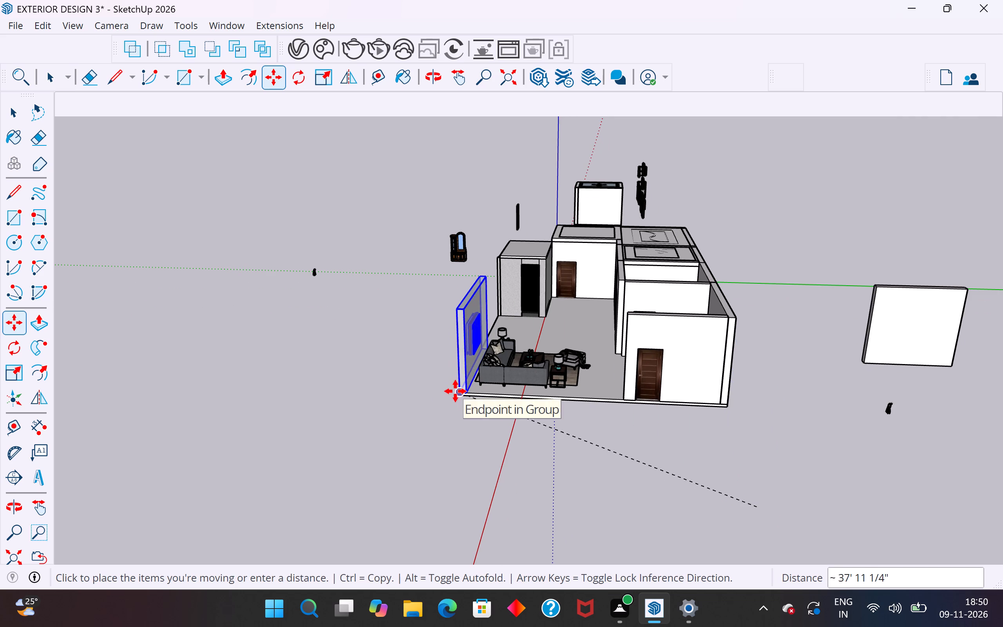
{"action": "left_click", "coordinate": [455, 391]}
{"action": "middle_click_drag", "start_coordinate": [465, 425], "coordinate": [546, 475]}
{"action": "scroll", "coordinate": [548, 432], "scroll_direction": "up", "scroll_amount": 9}
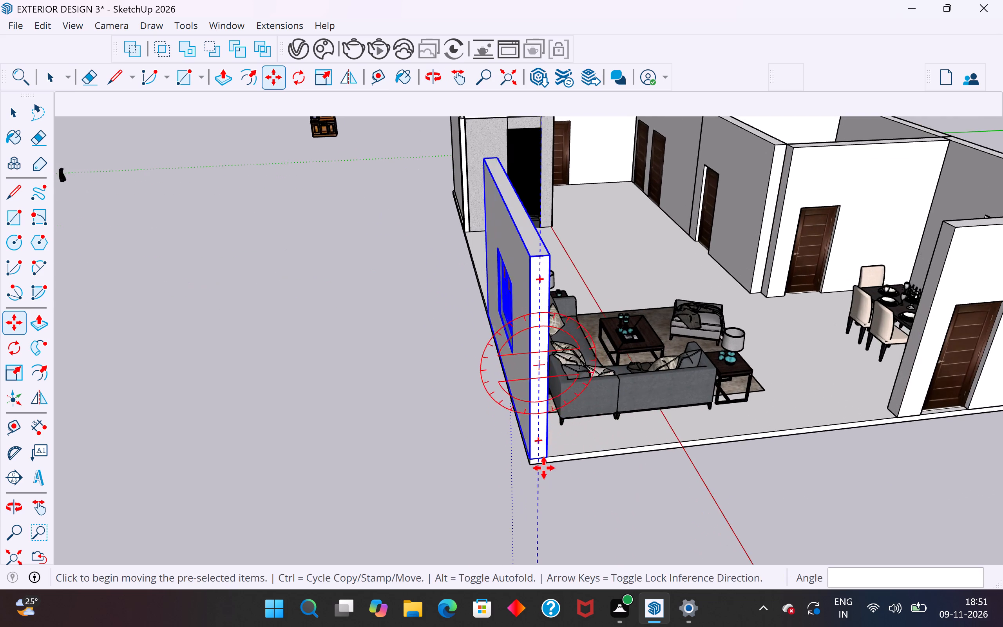
{"action": "scroll", "coordinate": [544, 471], "scroll_direction": "up", "scroll_amount": 1}
{"action": "middle_click_drag", "start_coordinate": [544, 472], "coordinate": [446, 411]}
{"action": "scroll", "coordinate": [445, 411], "scroll_direction": "down", "scroll_amount": 6}
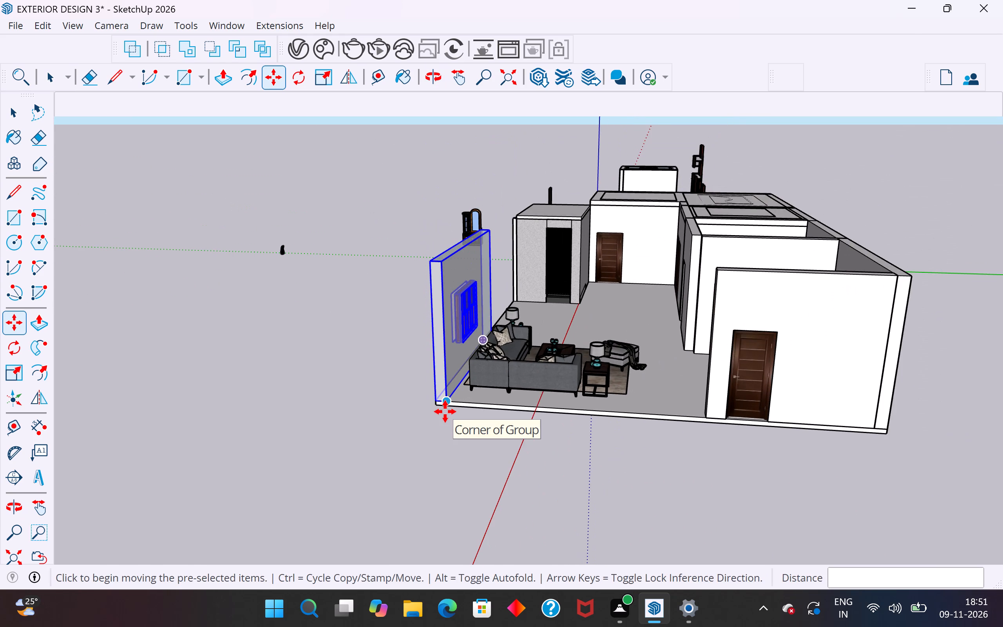
{"action": "middle_click_drag", "start_coordinate": [438, 411], "coordinate": [378, 403]}
{"action": "left_click", "coordinate": [7, 107]}
{"action": "left_click", "coordinate": [121, 253]}
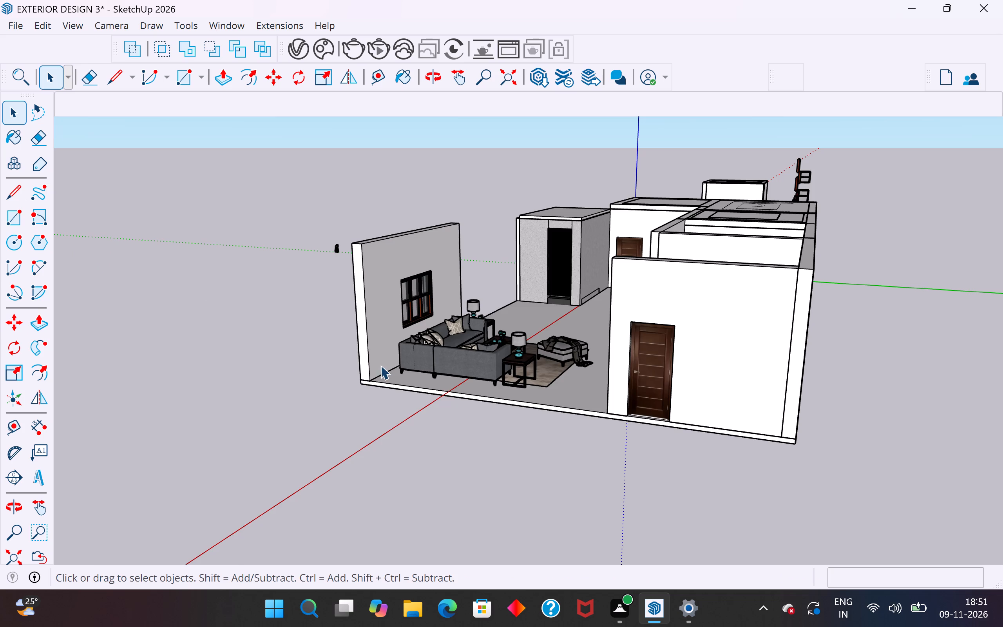
Copy the window wall behind the living room sofa about 5' outward, clear of the floor slab.
{"action": "middle_click_drag", "start_coordinate": [383, 365], "coordinate": [350, 383]}
{"action": "left_click", "coordinate": [345, 336]}
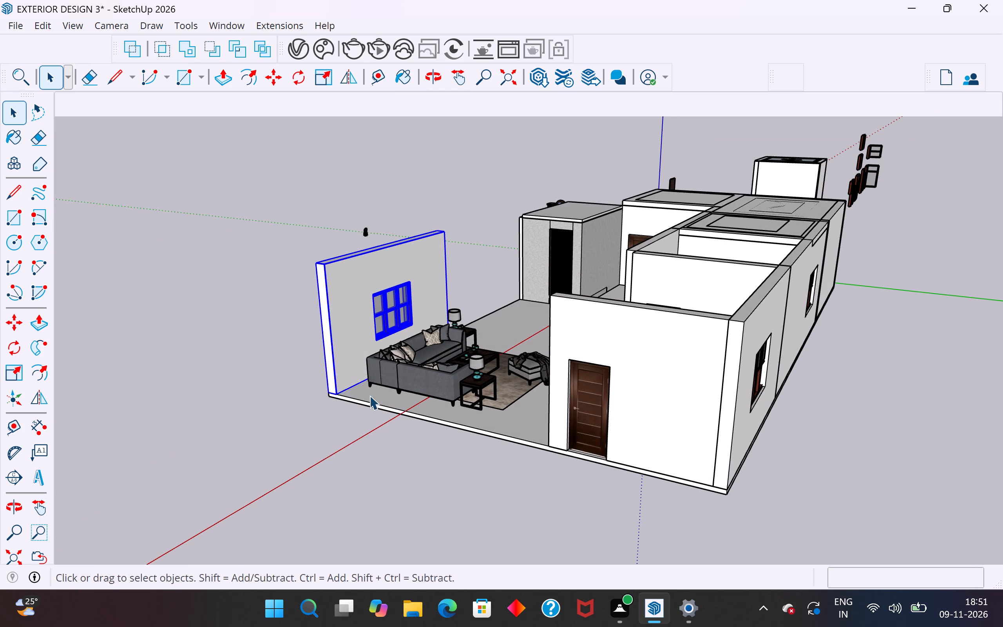
{"action": "key", "text": "m"}
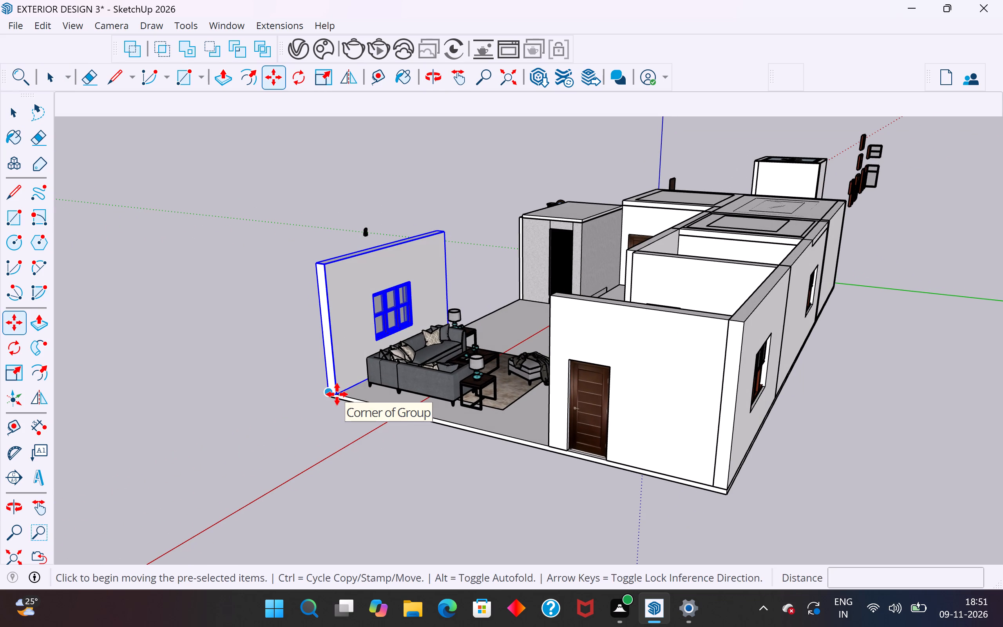
{"action": "left_click", "coordinate": [337, 394], "text": "ctrl"}
{"action": "left_click", "coordinate": [283, 381]}
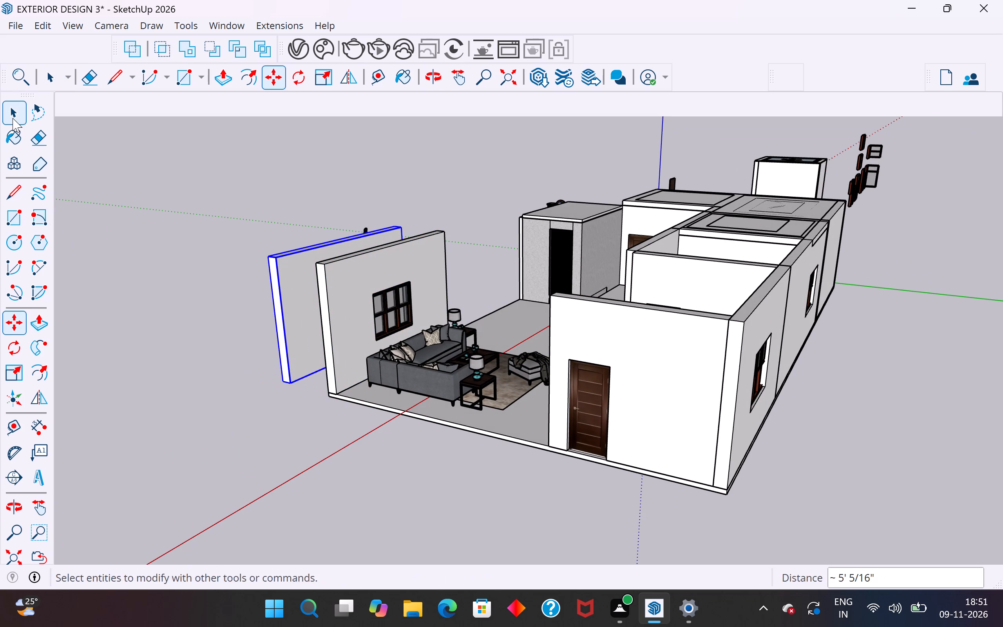
{"action": "left_click", "coordinate": [14, 109]}
{"action": "left_click", "coordinate": [138, 401]}
Rotate the copied window wall 90 degrees about its bottom outer corner so it runs along the green axis.
{"action": "middle_click_drag", "start_coordinate": [297, 442], "coordinate": [328, 453]}
{"action": "left_click", "coordinate": [325, 364]}
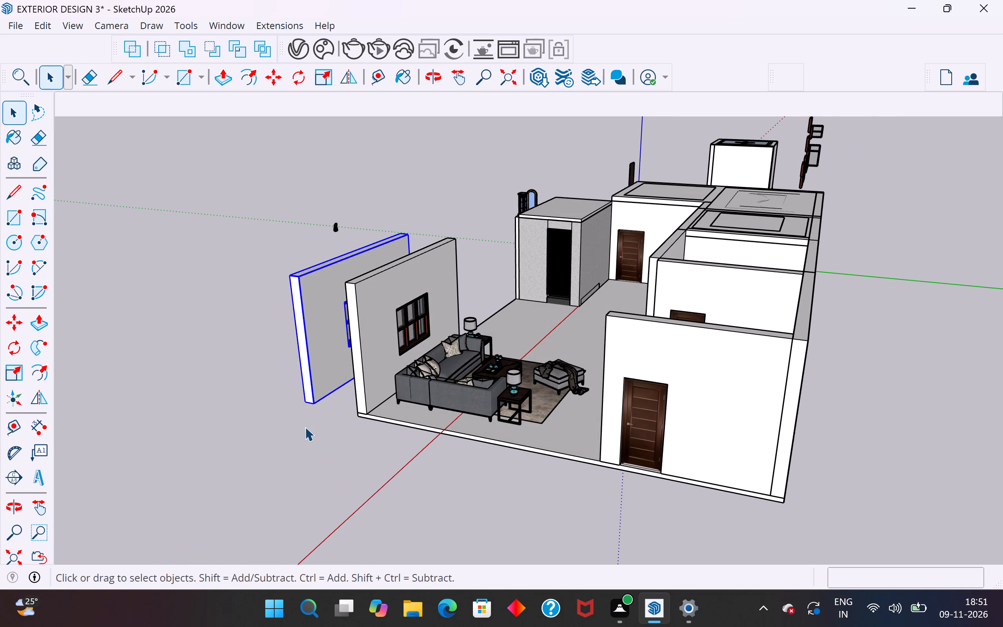
{"action": "left_click", "coordinate": [12, 347]}
{"action": "scroll", "coordinate": [367, 433], "scroll_direction": "up", "scroll_amount": 4}
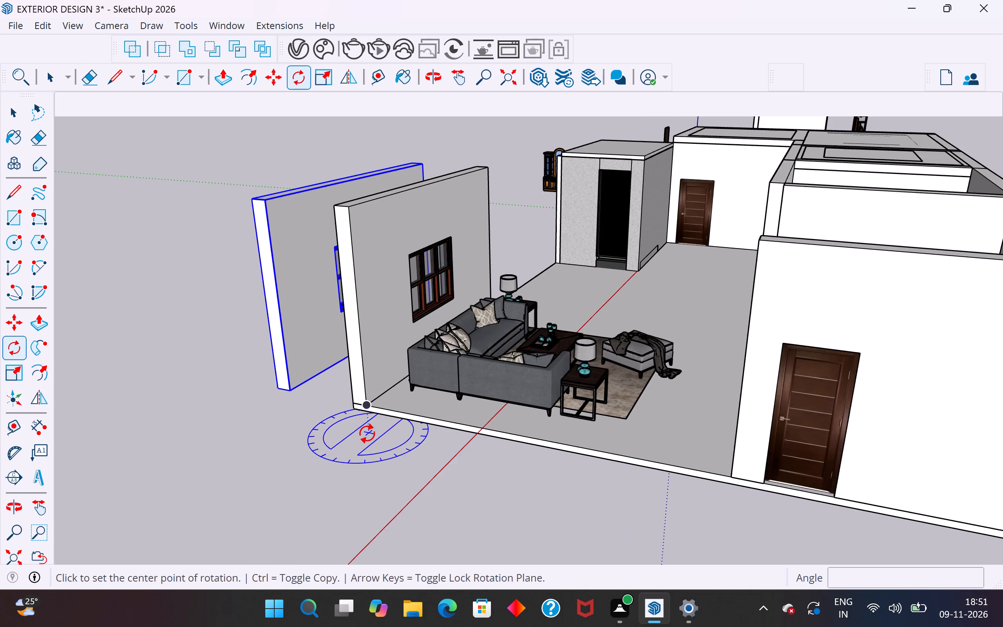
{"action": "scroll", "coordinate": [367, 433], "scroll_direction": "up", "scroll_amount": 4}
{"action": "middle_click_drag", "start_coordinate": [257, 383], "coordinate": [418, 438]}
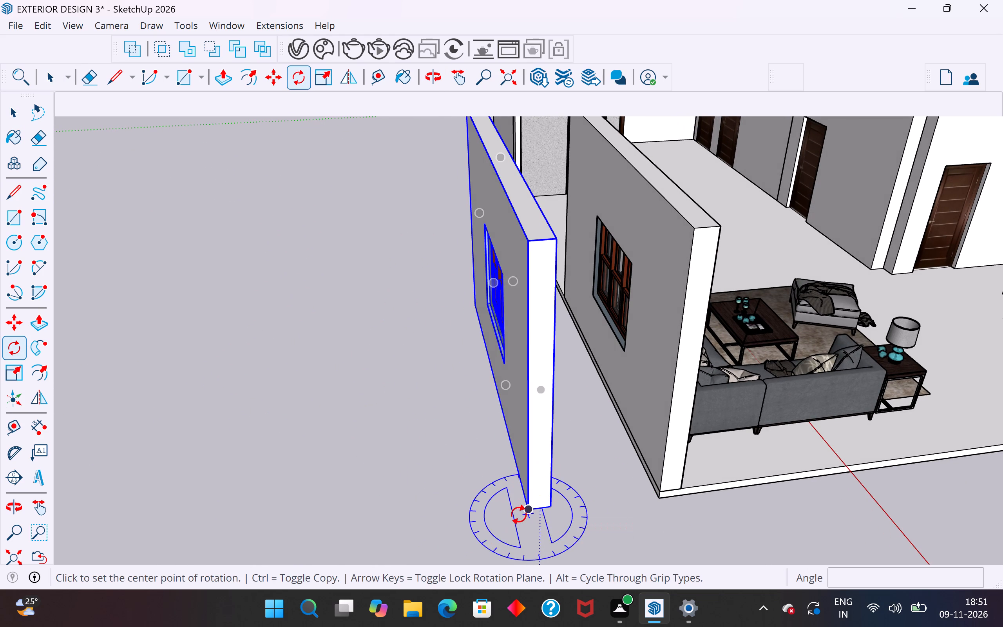
{"action": "left_click", "coordinate": [520, 513]}
{"action": "left_click", "coordinate": [462, 296]}
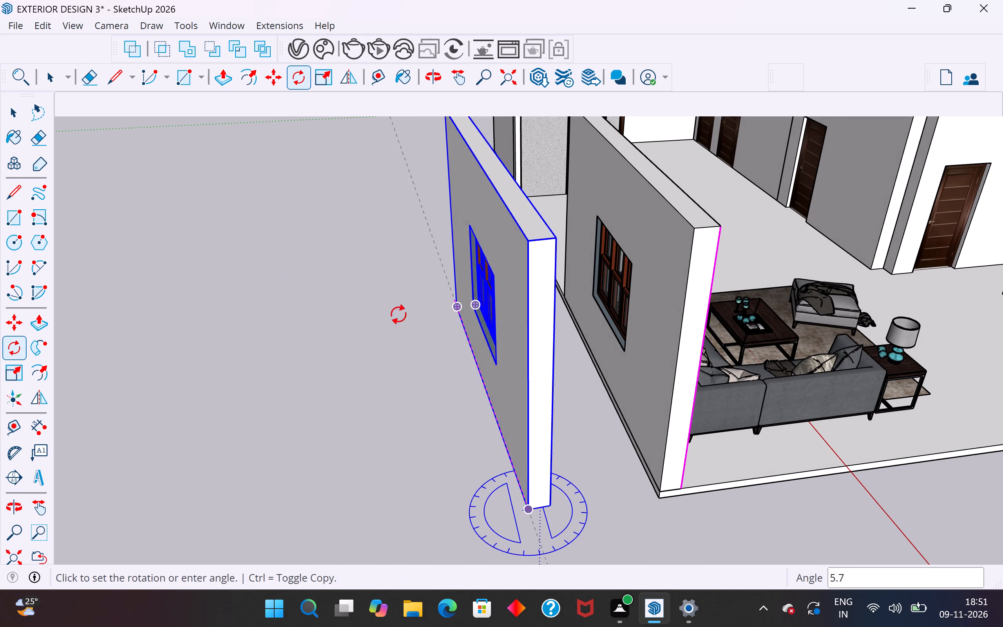
{"action": "scroll", "coordinate": [234, 389], "scroll_direction": "down", "scroll_amount": 10}
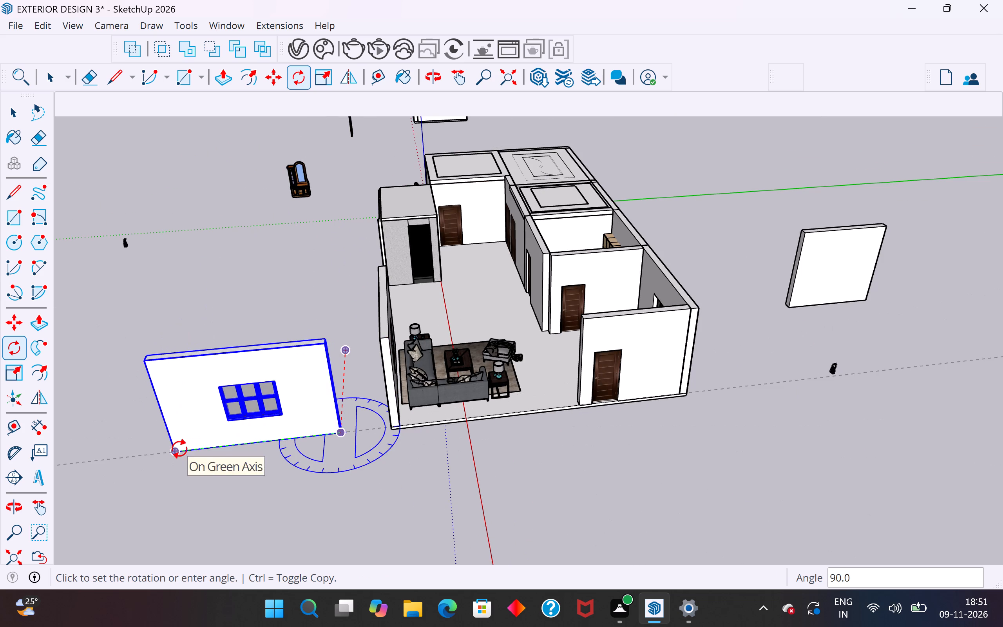
{"action": "left_click", "coordinate": [179, 448]}
{"action": "left_click", "coordinate": [14, 116]}
{"action": "left_click", "coordinate": [251, 329]}
Move the rotated window wall about 24' 9 3/16" onto the slab's open front edge, against the door wall's end.
{"action": "left_click", "coordinate": [324, 408]}
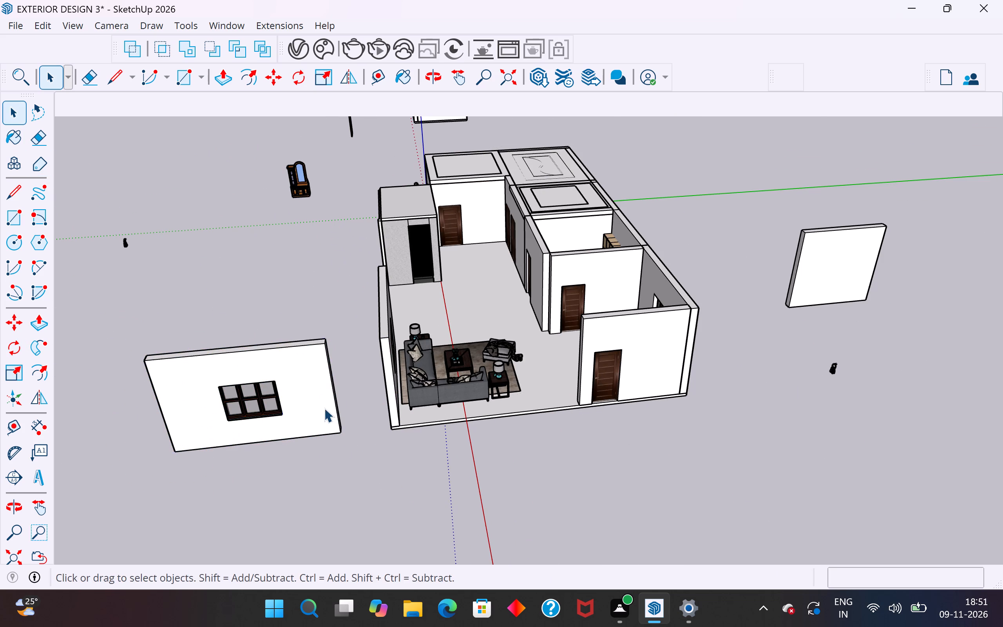
{"action": "key", "text": "m"}
{"action": "left_click", "coordinate": [340, 434]}
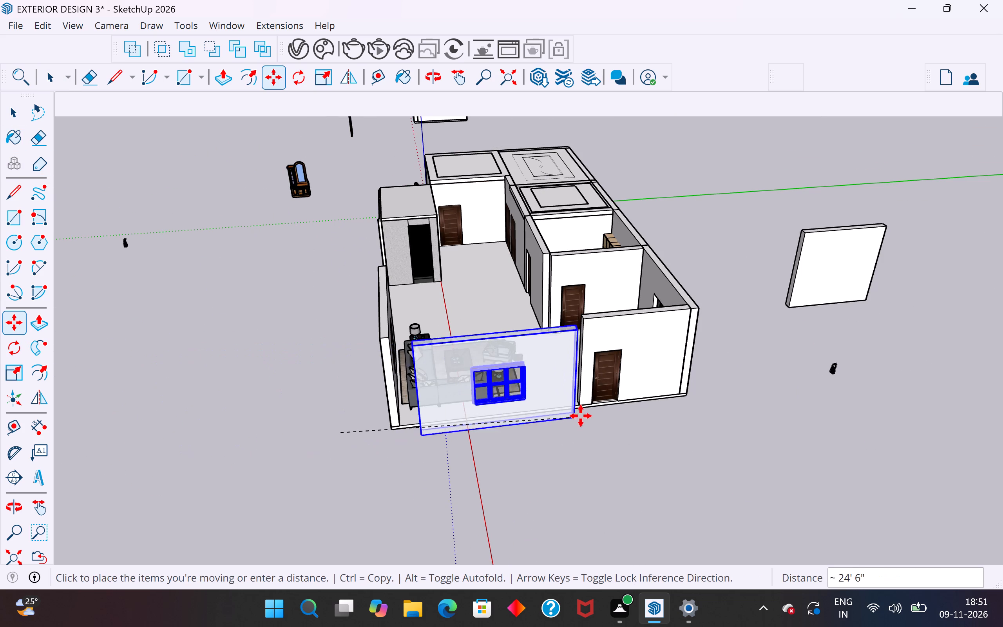
{"action": "left_click", "coordinate": [583, 400]}
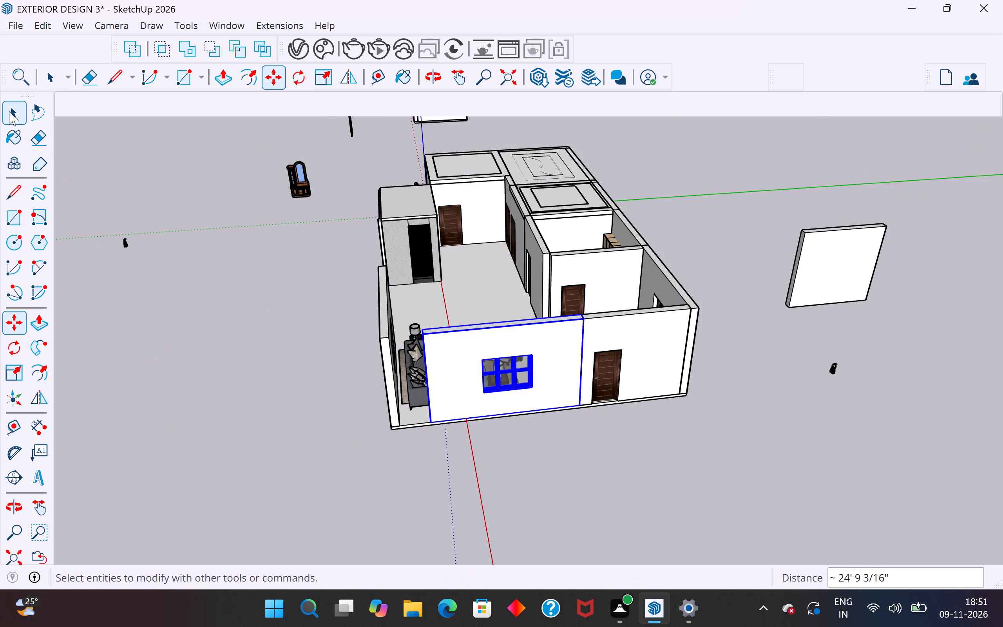
{"action": "left_click", "coordinate": [9, 111]}
{"action": "left_click", "coordinate": [208, 330]}
Slide the front window wall about 3' 2 3/8" along the slab edge to meet the wall behind the sofa.
{"action": "scroll", "coordinate": [402, 398], "scroll_direction": "up", "scroll_amount": 3}
{"action": "middle_click_drag", "start_coordinate": [428, 413], "coordinate": [492, 397]}
{"action": "scroll", "coordinate": [512, 382], "scroll_direction": "up", "scroll_amount": 6}
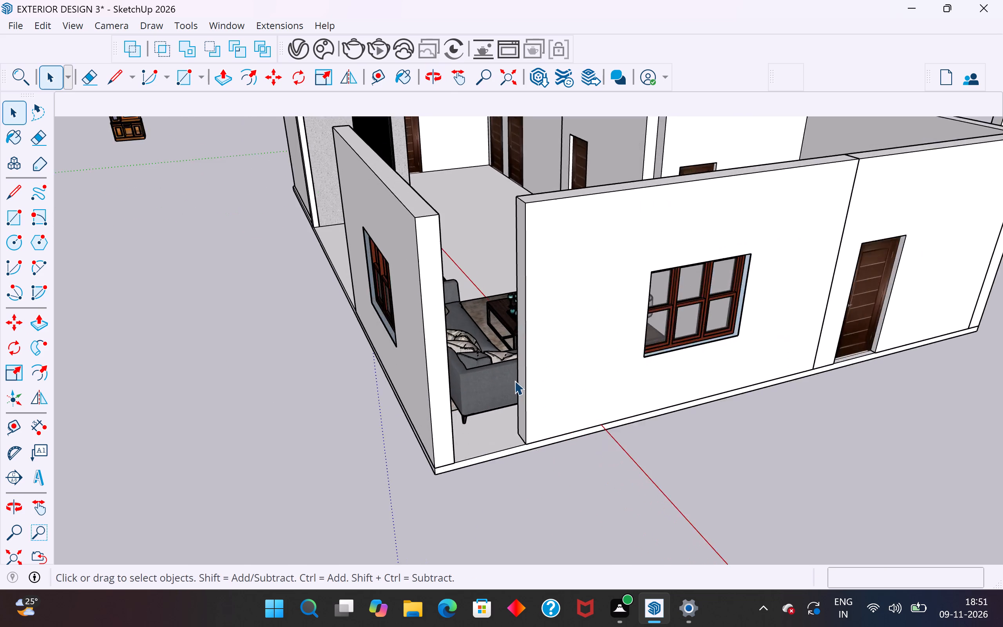
{"action": "scroll", "coordinate": [514, 381], "scroll_direction": "up", "scroll_amount": 3}
{"action": "left_click", "coordinate": [530, 387]}
{"action": "key", "text": "m"}
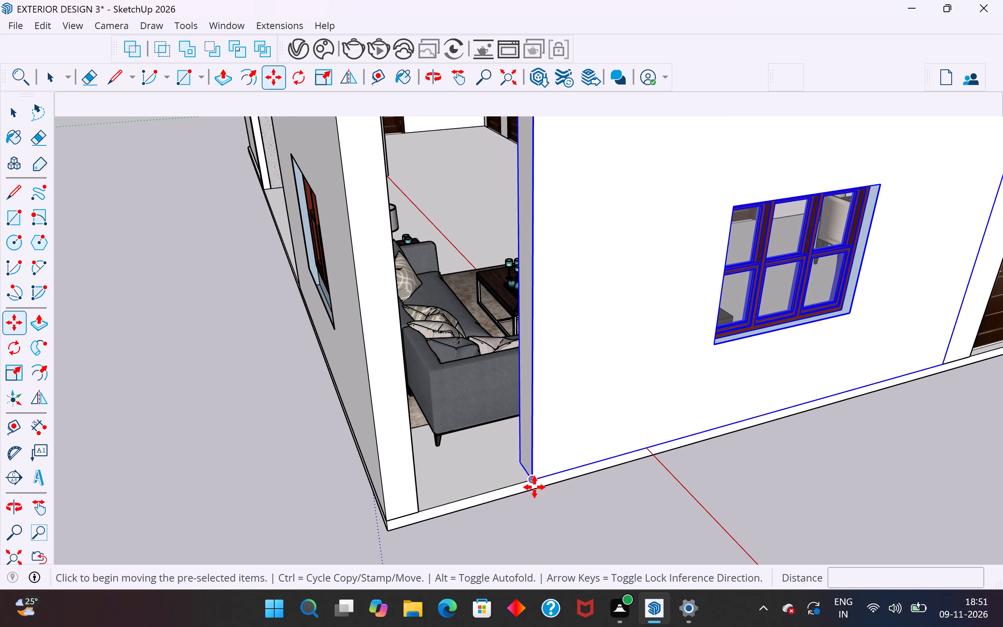
{"action": "left_click", "coordinate": [534, 485]}
{"action": "left_click", "coordinate": [419, 506]}
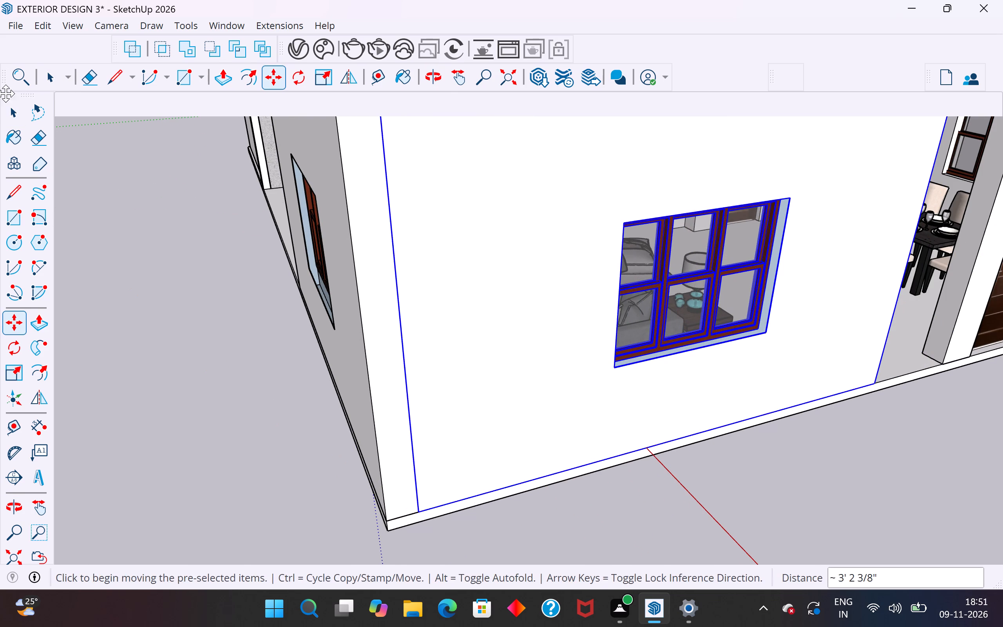
{"action": "left_click", "coordinate": [12, 107]}
{"action": "left_click", "coordinate": [94, 310]}
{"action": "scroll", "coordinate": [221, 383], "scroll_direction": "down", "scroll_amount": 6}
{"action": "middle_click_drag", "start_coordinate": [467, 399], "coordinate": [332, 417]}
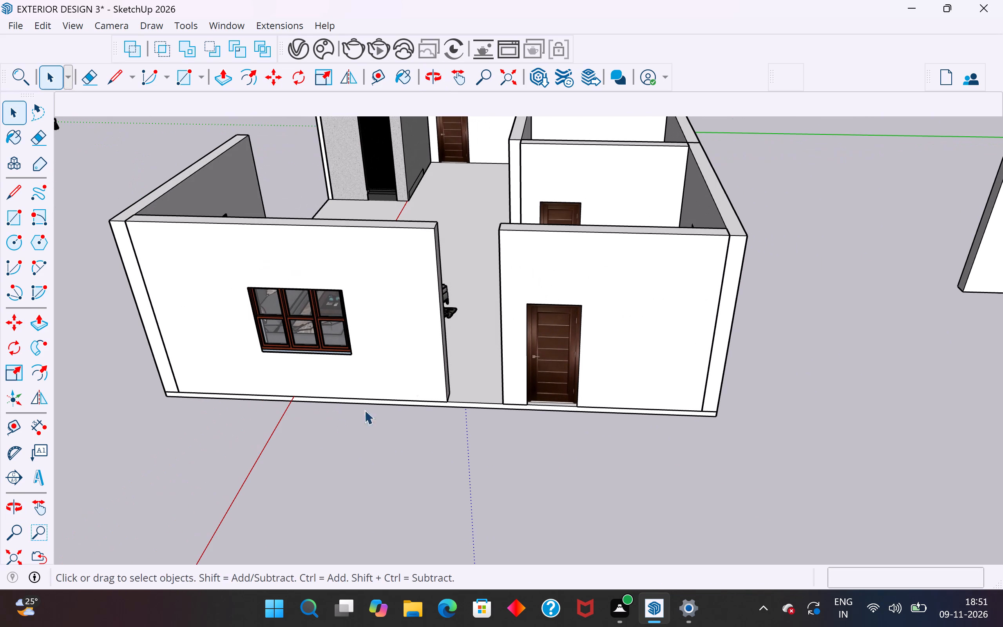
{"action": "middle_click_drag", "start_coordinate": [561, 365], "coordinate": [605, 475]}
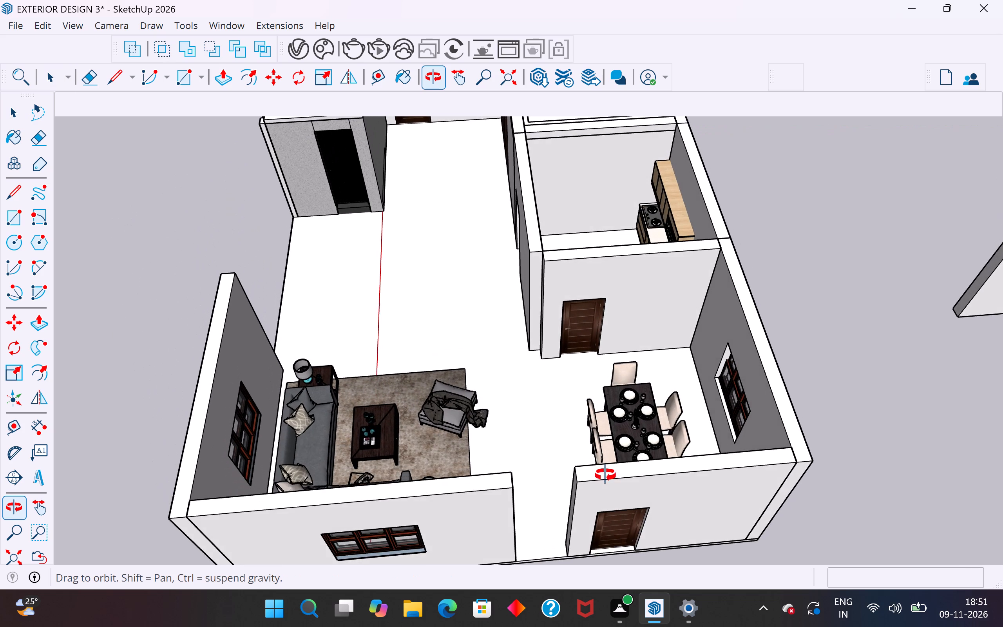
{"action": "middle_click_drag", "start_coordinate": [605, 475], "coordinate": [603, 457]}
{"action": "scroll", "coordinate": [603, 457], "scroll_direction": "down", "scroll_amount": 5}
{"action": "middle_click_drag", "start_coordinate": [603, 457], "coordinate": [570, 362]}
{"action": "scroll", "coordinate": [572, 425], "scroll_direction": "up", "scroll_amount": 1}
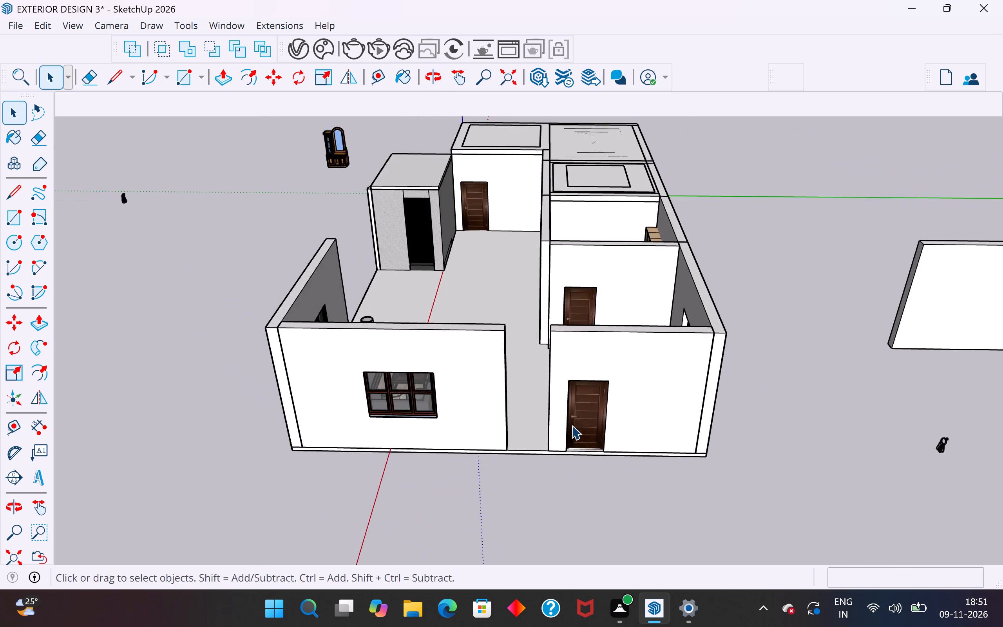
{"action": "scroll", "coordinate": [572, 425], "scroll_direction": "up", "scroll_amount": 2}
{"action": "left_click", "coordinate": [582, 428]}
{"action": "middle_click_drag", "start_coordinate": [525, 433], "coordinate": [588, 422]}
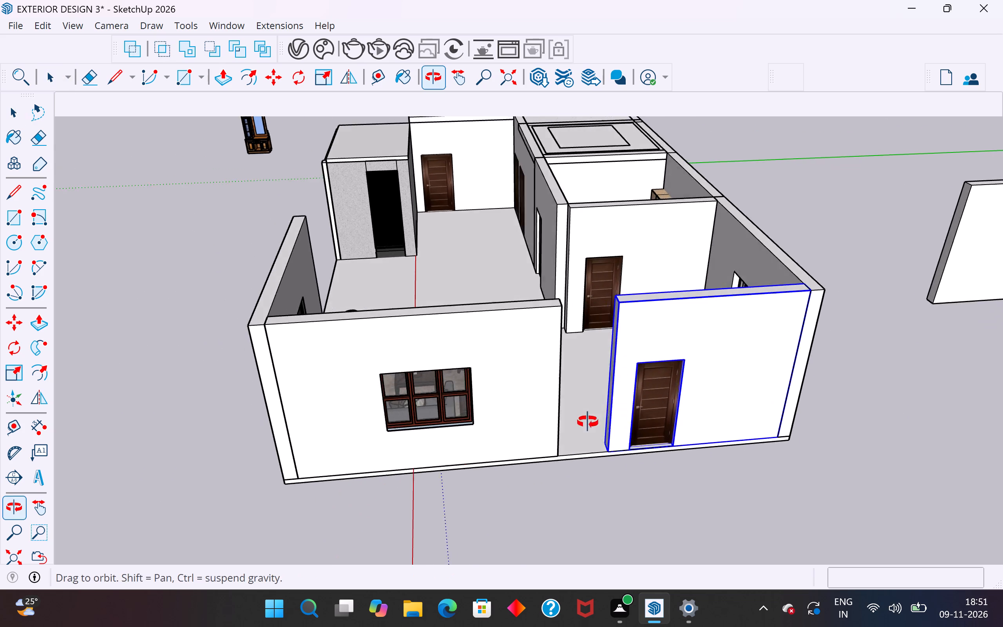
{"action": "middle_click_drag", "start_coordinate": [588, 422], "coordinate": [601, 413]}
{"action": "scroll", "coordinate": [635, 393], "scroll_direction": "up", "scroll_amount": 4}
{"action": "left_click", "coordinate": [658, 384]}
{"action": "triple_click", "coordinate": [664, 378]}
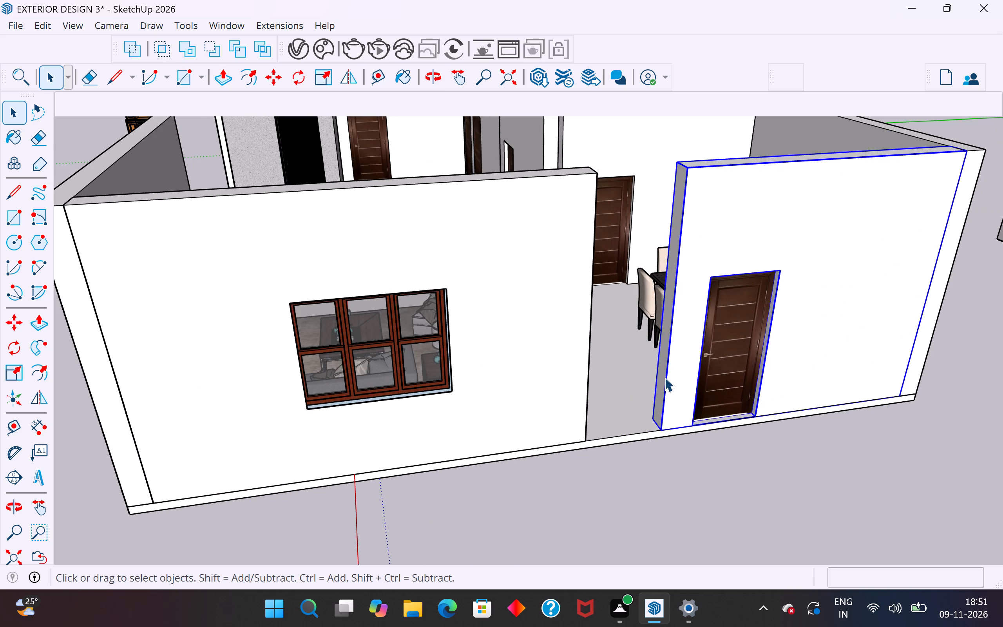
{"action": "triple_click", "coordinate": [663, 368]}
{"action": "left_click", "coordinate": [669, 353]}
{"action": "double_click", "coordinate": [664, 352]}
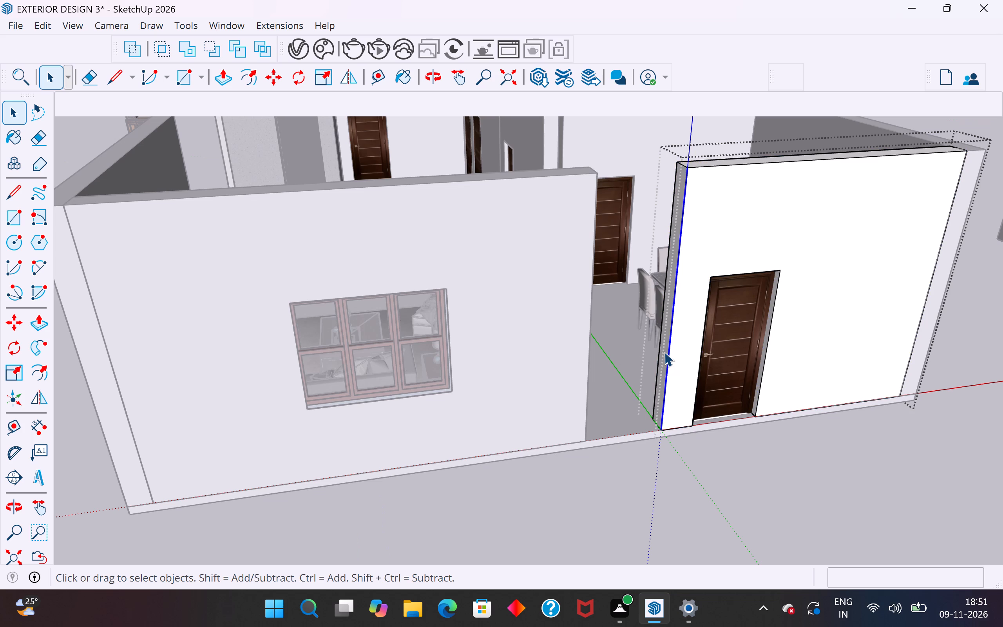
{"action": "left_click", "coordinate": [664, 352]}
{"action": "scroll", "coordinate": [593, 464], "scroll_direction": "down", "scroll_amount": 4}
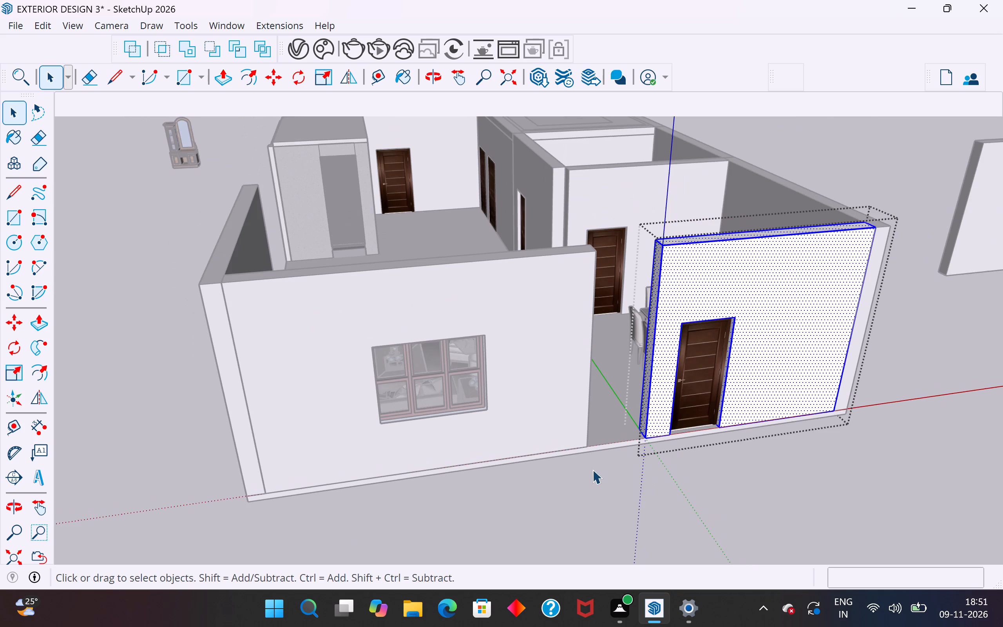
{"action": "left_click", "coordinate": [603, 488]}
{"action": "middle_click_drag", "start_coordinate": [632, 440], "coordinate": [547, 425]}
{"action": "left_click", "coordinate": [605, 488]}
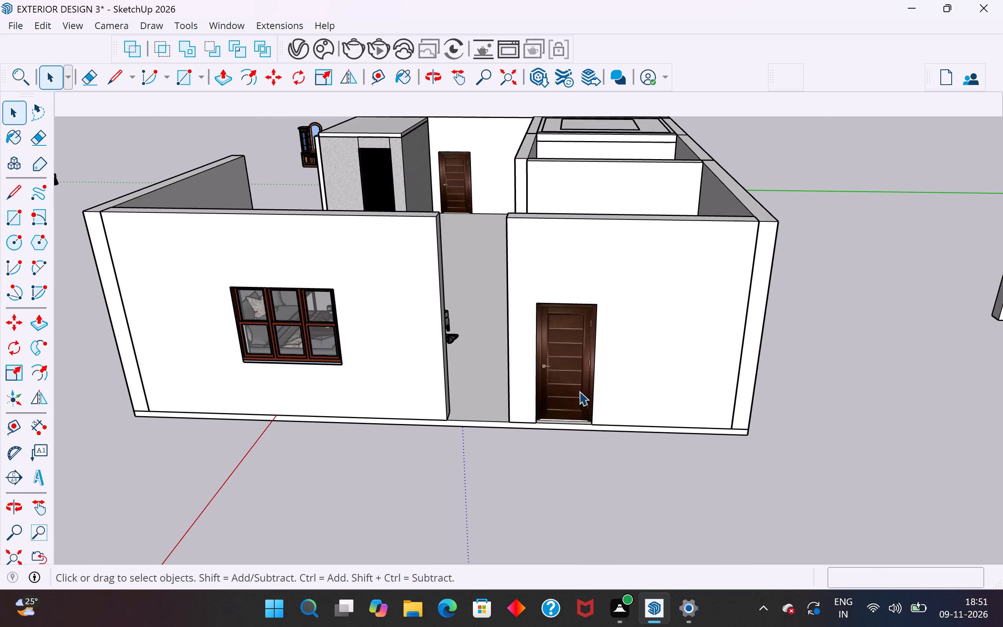
Inside the door wall group, Push/Pull its end face about 3' 2 3/8" to close the gap to the front window wall.
{"action": "left_click", "coordinate": [565, 386]}
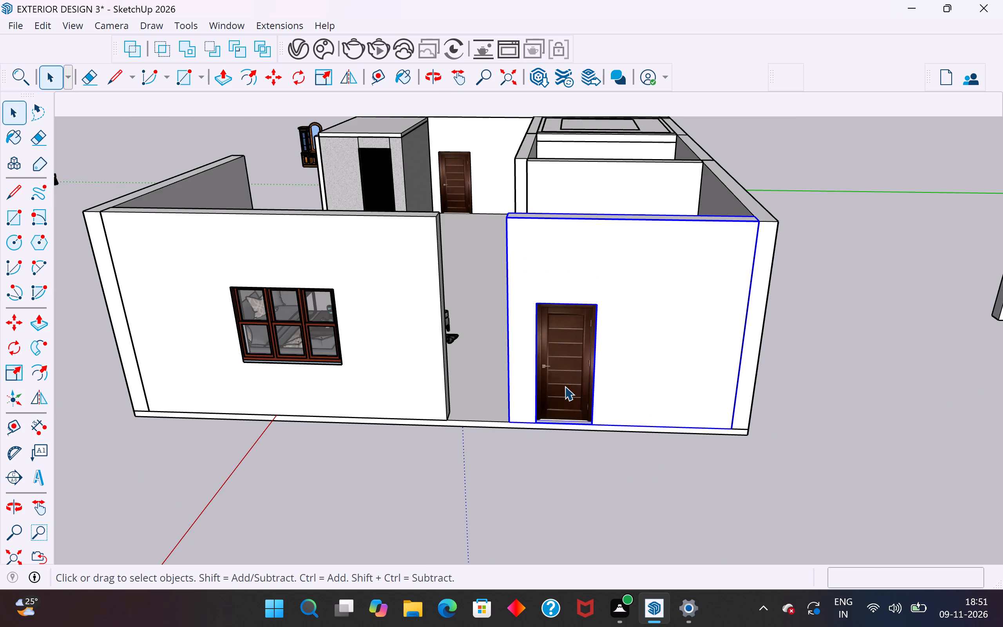
{"action": "middle_click_drag", "start_coordinate": [544, 374], "coordinate": [558, 376]}
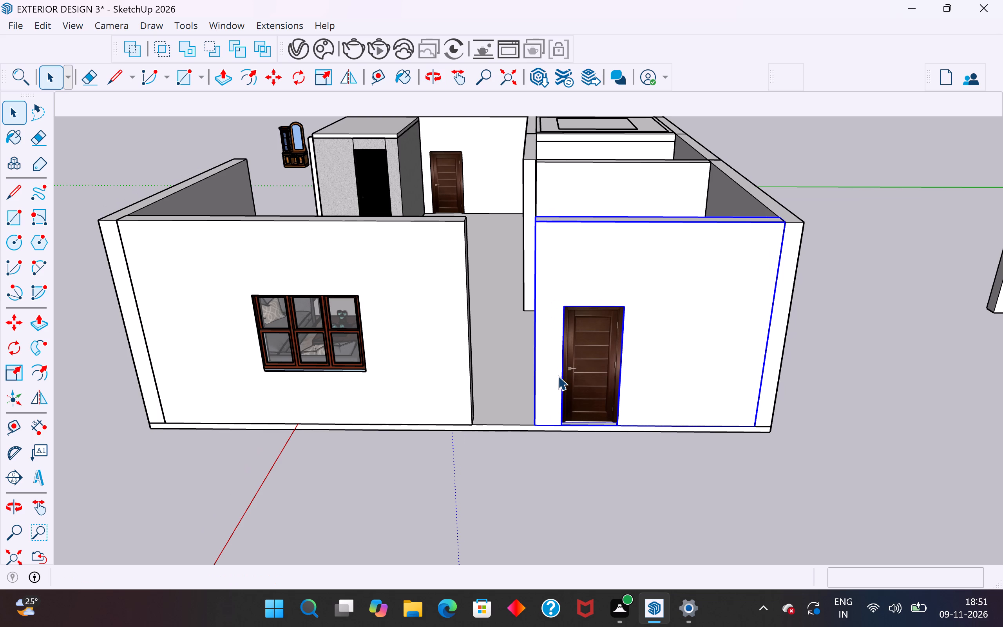
{"action": "scroll", "coordinate": [546, 341], "scroll_direction": "up", "scroll_amount": 2}
{"action": "middle_click_drag", "start_coordinate": [510, 351], "coordinate": [630, 377]}
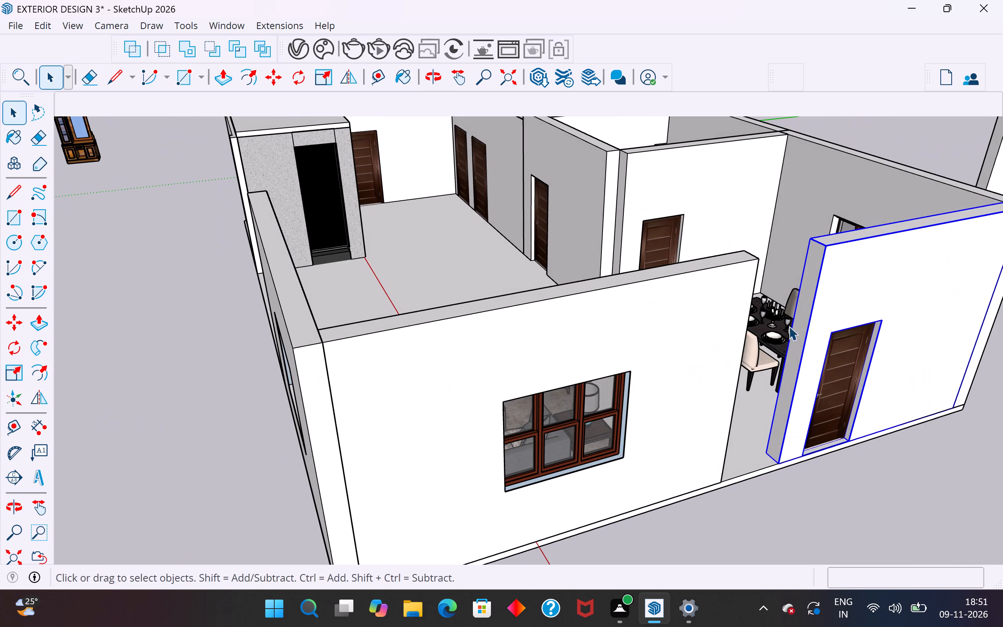
{"action": "double_click", "coordinate": [799, 341]}
{"action": "double_click", "coordinate": [800, 340]}
{"action": "left_click", "coordinate": [799, 327]}
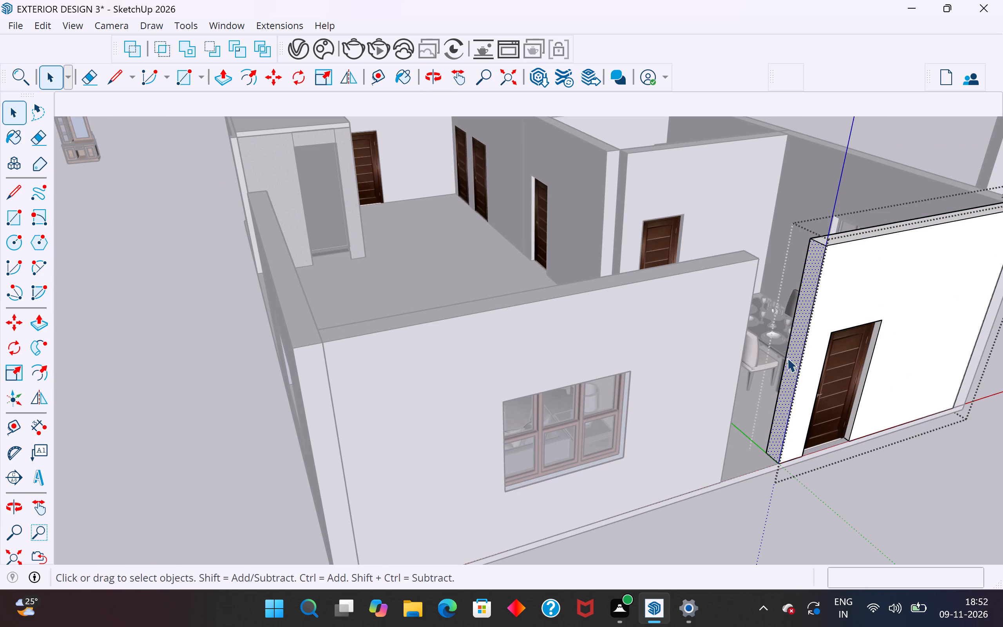
{"action": "left_click", "coordinate": [794, 352]}
{"action": "double_click", "coordinate": [799, 338]}
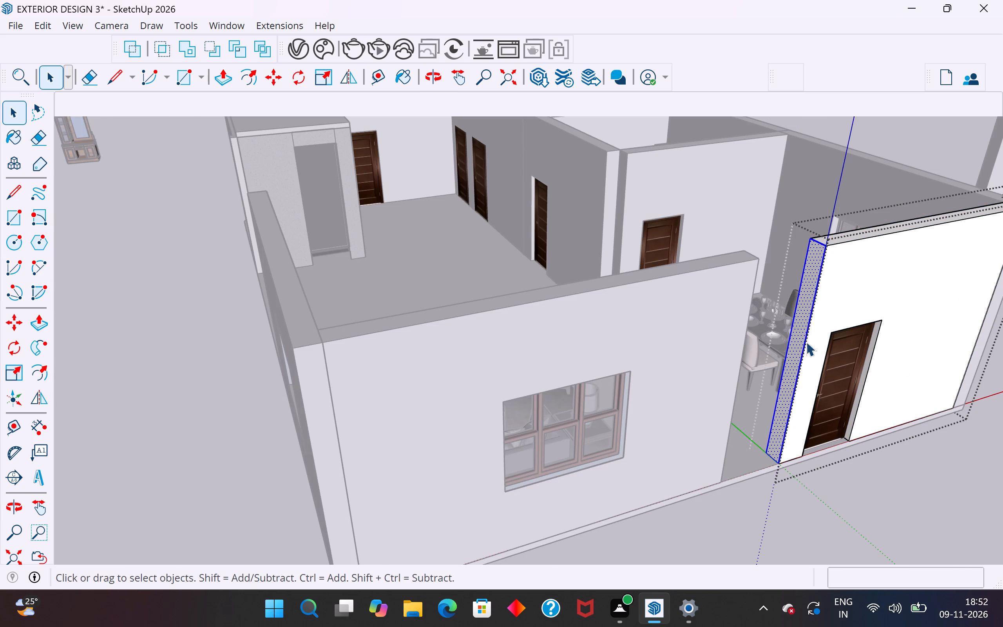
{"action": "left_click", "coordinate": [42, 324]}
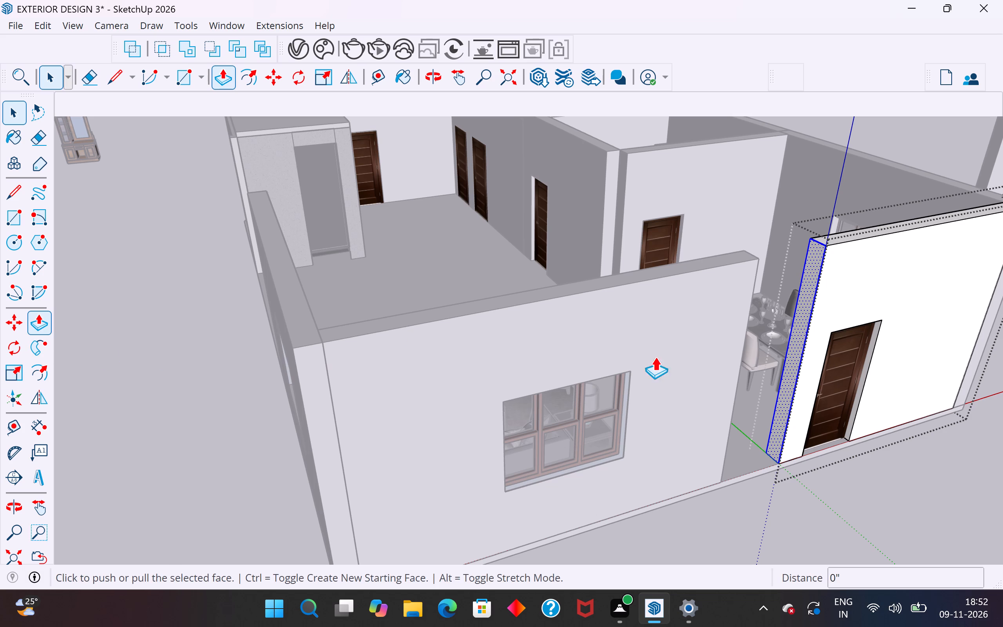
{"action": "left_click", "coordinate": [811, 312]}
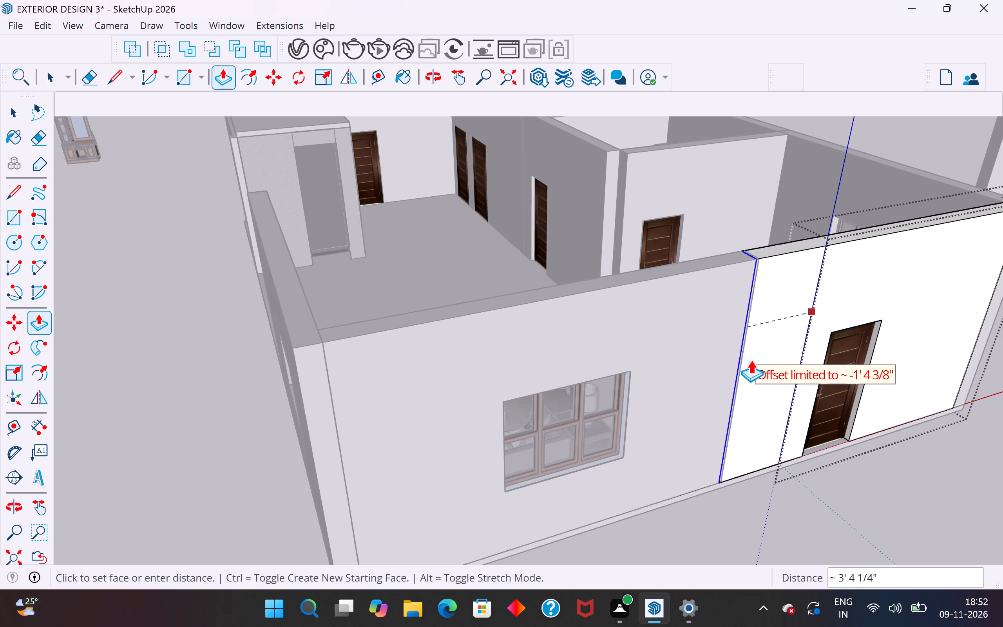
{"action": "left_click", "coordinate": [745, 362]}
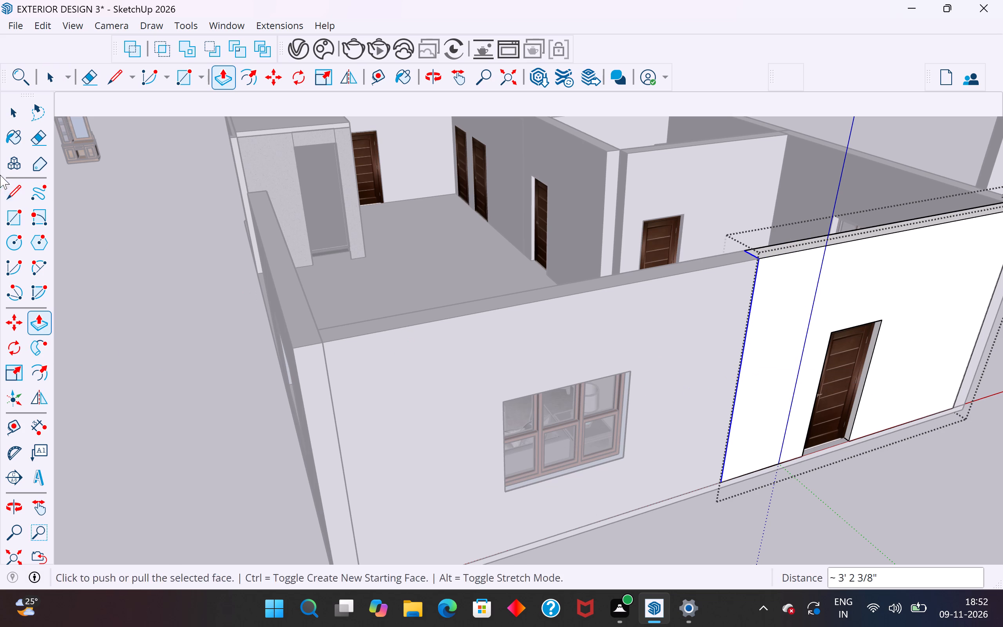
{"action": "left_click", "coordinate": [16, 120]}
{"action": "left_click", "coordinate": [109, 266]}
{"action": "middle_click_drag", "start_coordinate": [284, 377], "coordinate": [192, 321]}
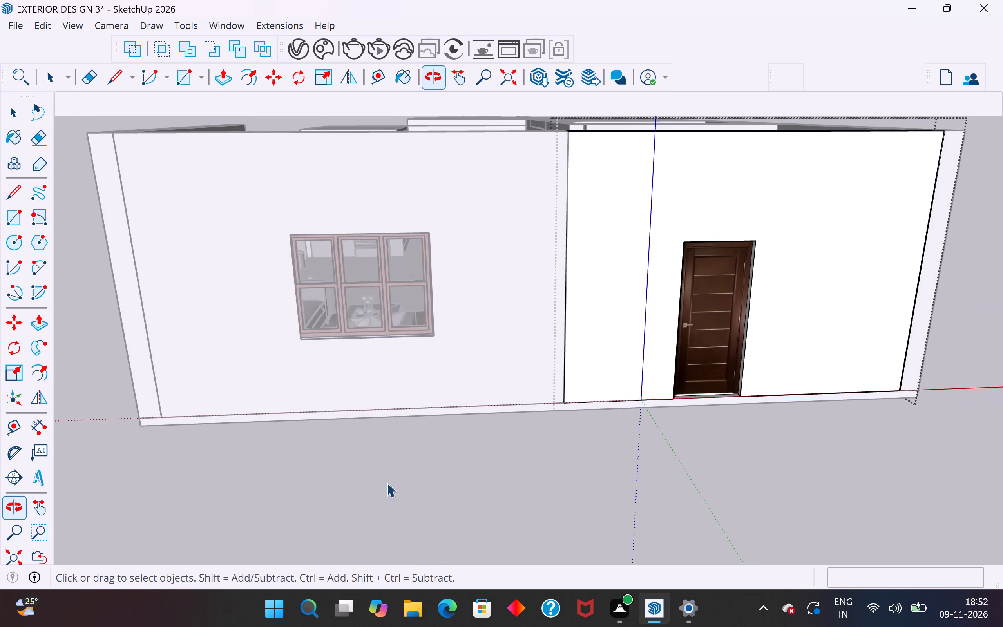
{"action": "left_click", "coordinate": [493, 502]}
Select the front window wall and door wall across their shared seam and explode their groups.
{"action": "middle_click_drag", "start_coordinate": [646, 478], "coordinate": [608, 522]}
{"action": "left_click", "coordinate": [508, 356]}
{"action": "scroll", "coordinate": [479, 309], "scroll_direction": "up", "scroll_amount": 2}
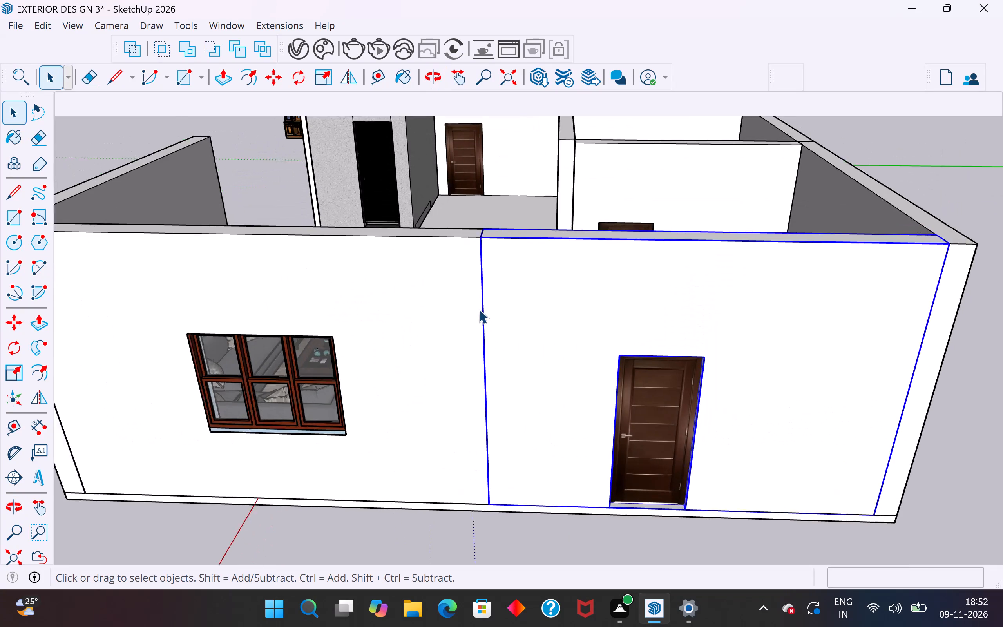
{"action": "scroll", "coordinate": [479, 309], "scroll_direction": "up", "scroll_amount": 3}
{"action": "left_click", "coordinate": [482, 314]}
{"action": "left_click_drag", "start_coordinate": [539, 294], "coordinate": [465, 354]}
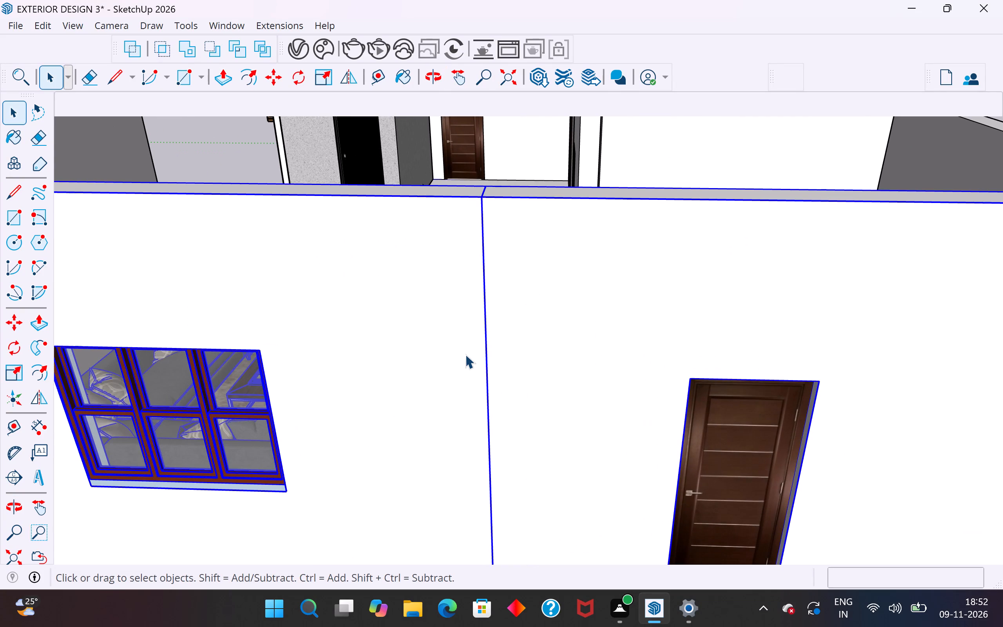
{"action": "right_click", "coordinate": [465, 354]}
{"action": "left_click", "coordinate": [500, 88]}
{"action": "scroll", "coordinate": [536, 294], "scroll_direction": "down", "scroll_amount": 5}
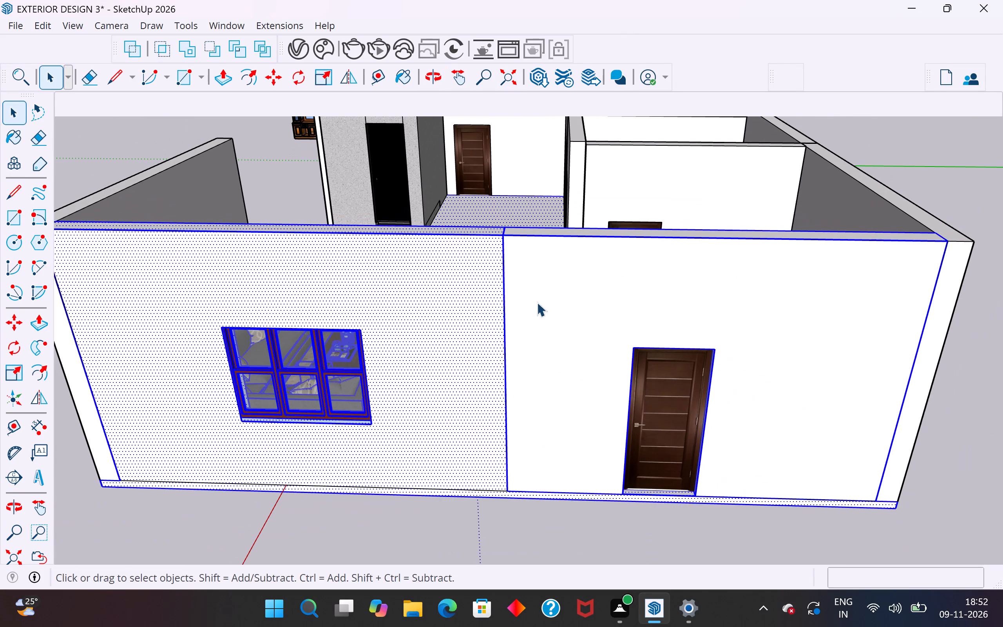
{"action": "left_click", "coordinate": [570, 535]}
{"action": "left_click", "coordinate": [515, 370]}
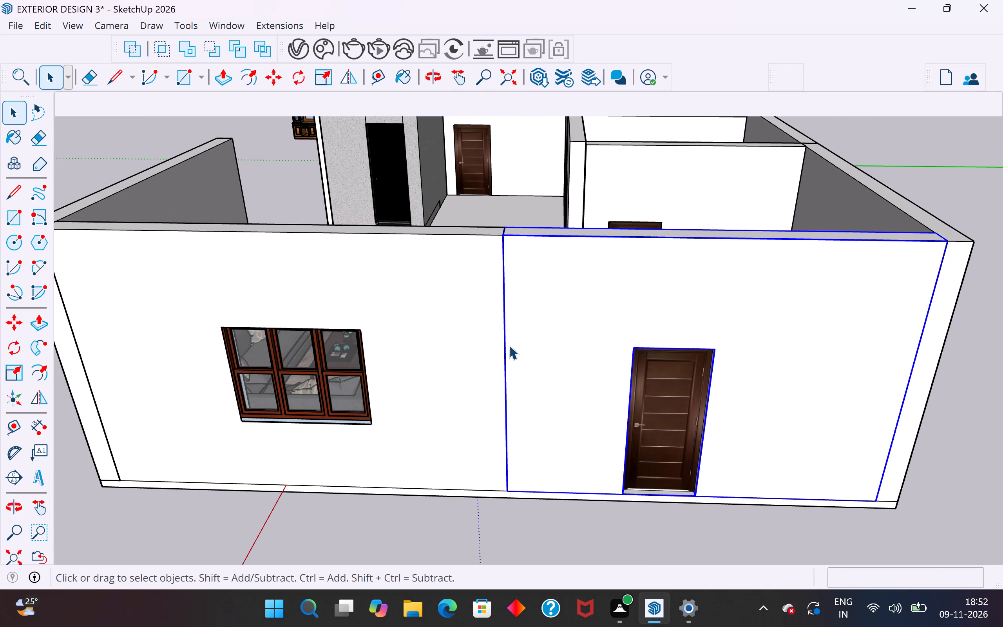
Explode the door wall group beside the front window wall.
{"action": "right_click", "coordinate": [509, 345]}
{"action": "left_click", "coordinate": [567, 110]}
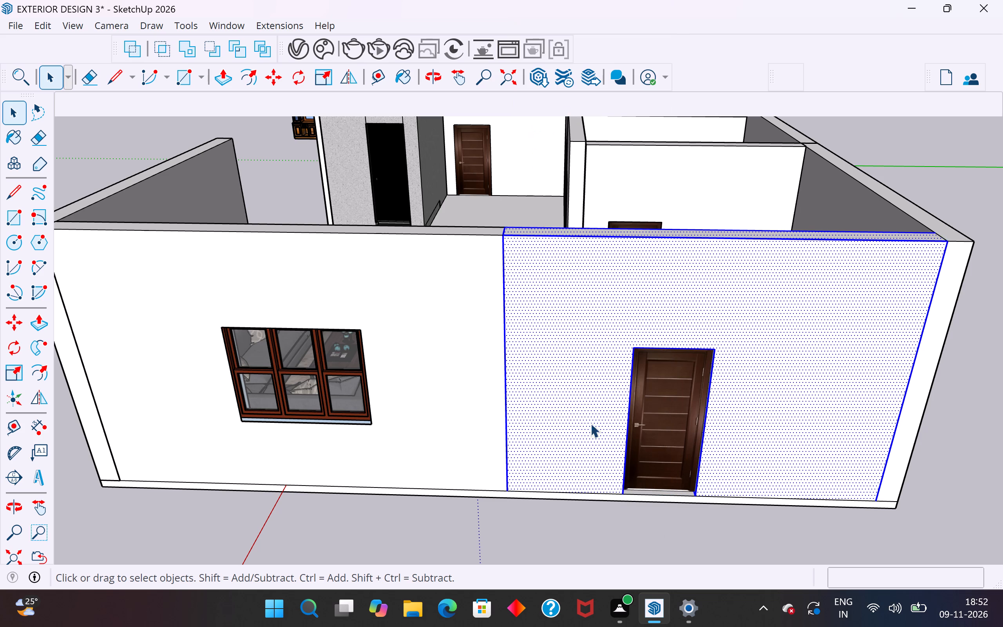
{"action": "left_click", "coordinate": [576, 546]}
{"action": "left_click", "coordinate": [490, 268]}
{"action": "right_click", "coordinate": [490, 268]}
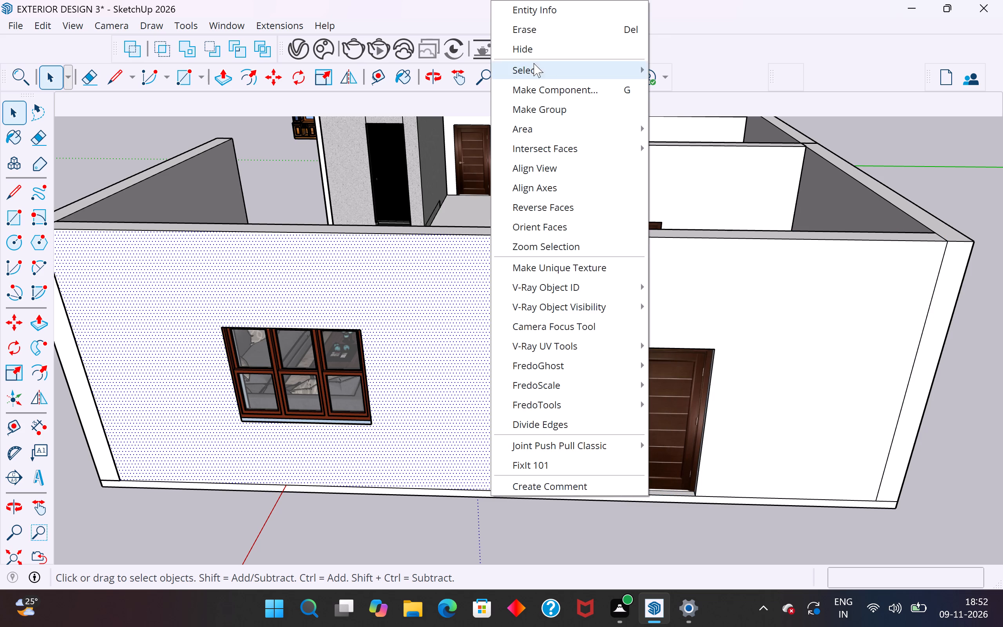
{"action": "left_click", "coordinate": [889, 161]}
Erase the seam edges between the front window wall and door wall on the outer face, inner face and top.
{"action": "middle_click_drag", "start_coordinate": [511, 283], "coordinate": [512, 288]}
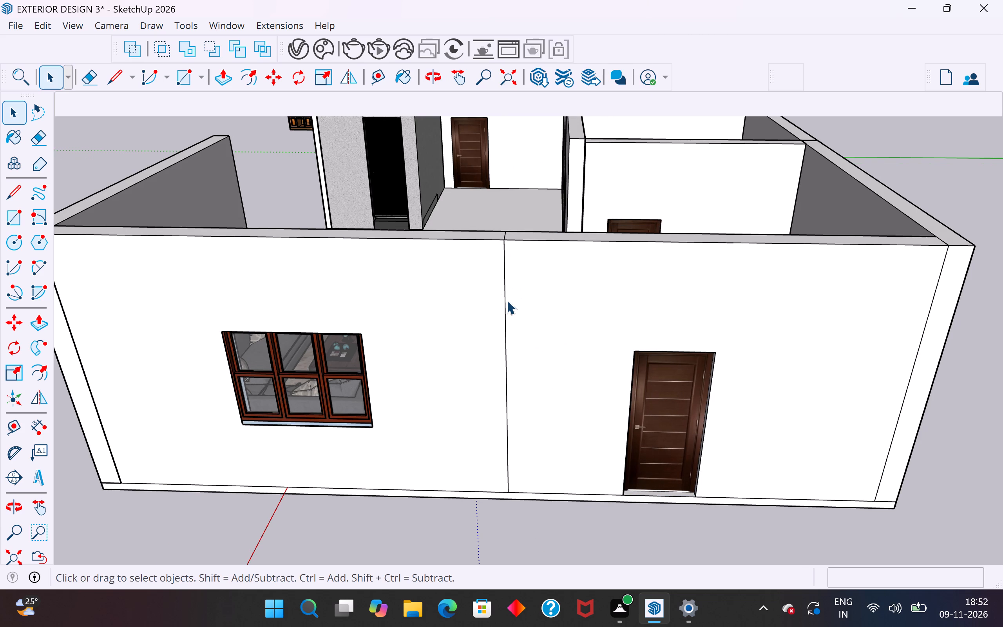
{"action": "left_click", "coordinate": [505, 298]}
{"action": "key", "text": "Delete"}
{"action": "middle_click_drag", "start_coordinate": [534, 321], "coordinate": [1002, 448]}
{"action": "middle_click_drag", "start_coordinate": [673, 414], "coordinate": [815, 394]}
{"action": "scroll", "coordinate": [678, 226], "scroll_direction": "up", "scroll_amount": 3}
{"action": "left_click", "coordinate": [666, 196]}
{"action": "key", "text": "Delete"}
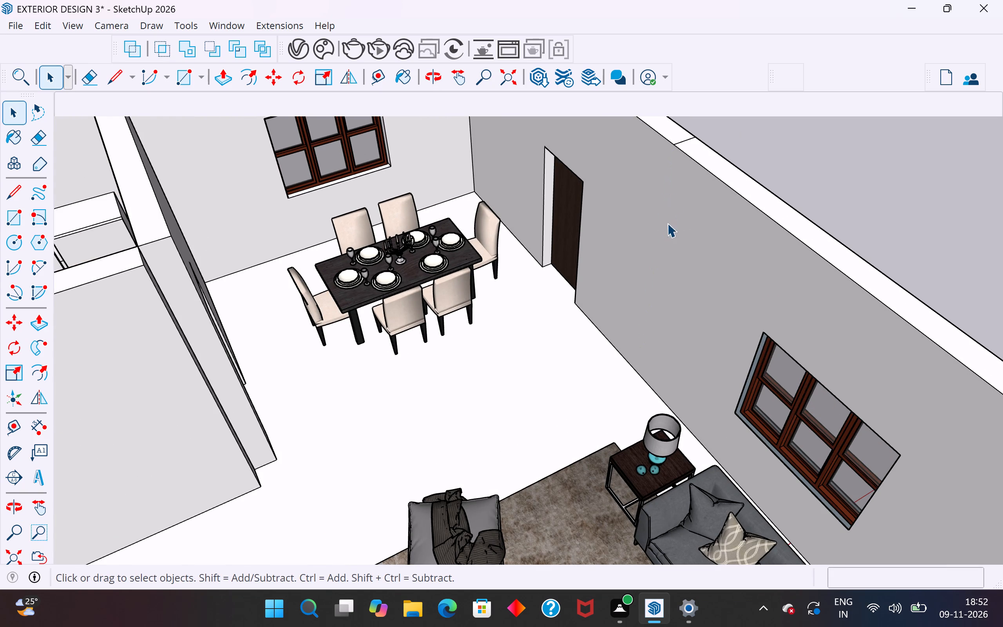
{"action": "middle_click_drag", "start_coordinate": [666, 224], "coordinate": [583, 236]}
{"action": "left_click", "coordinate": [688, 174]}
{"action": "key", "text": "Delete"}
Move the front door about 13' 8 13/16" out of its opening, onto the open ground outside the house.
{"action": "middle_click_drag", "start_coordinate": [840, 208], "coordinate": [829, 209]}
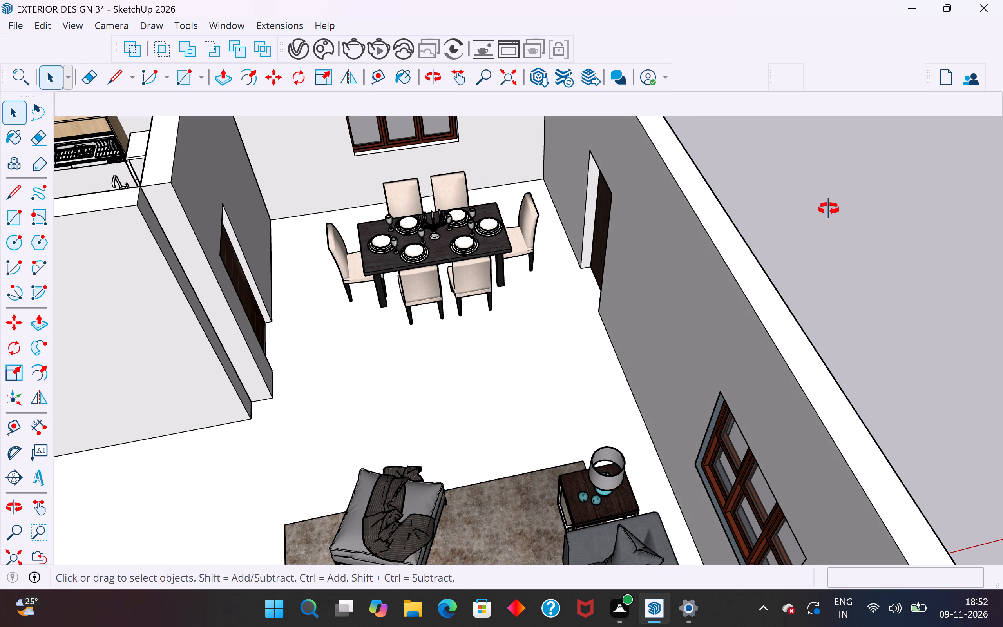
{"action": "middle_click_drag", "start_coordinate": [829, 209], "coordinate": [394, 181]}
{"action": "scroll", "coordinate": [527, 354], "scroll_direction": "down", "scroll_amount": 4}
{"action": "middle_click_drag", "start_coordinate": [569, 384], "coordinate": [641, 551]}
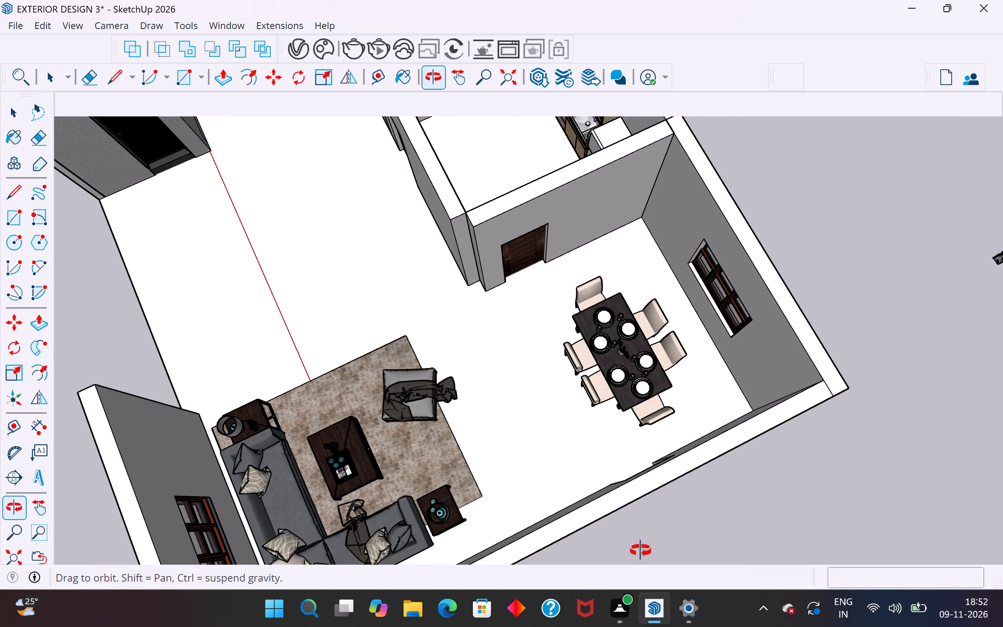
{"action": "middle_click_drag", "start_coordinate": [641, 551], "coordinate": [608, 259]}
{"action": "left_click", "coordinate": [634, 228]}
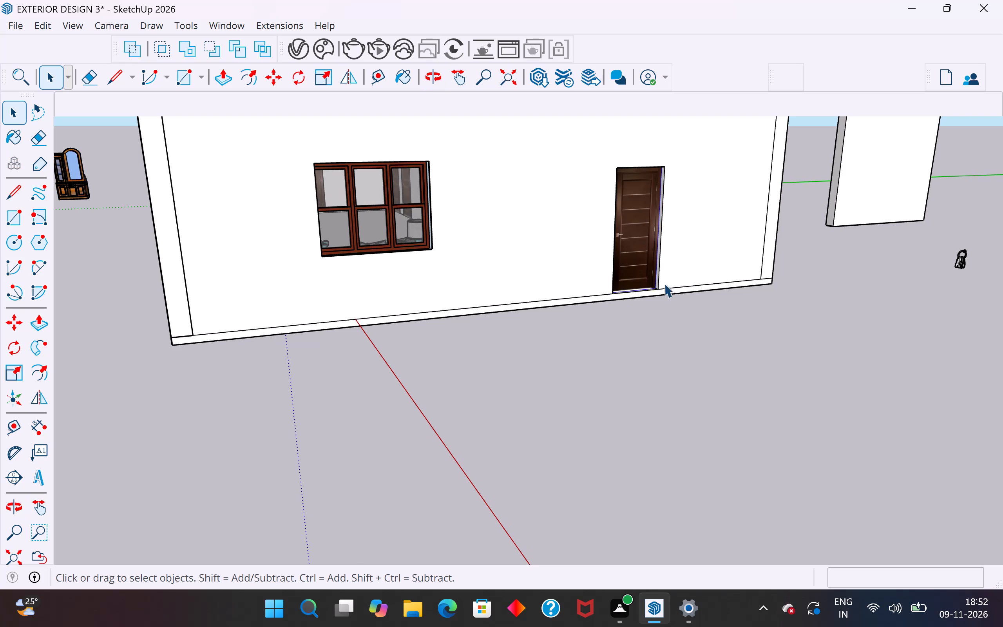
{"action": "left_click", "coordinate": [701, 364]}
{"action": "left_click", "coordinate": [628, 234]}
{"action": "key", "text": "m"}
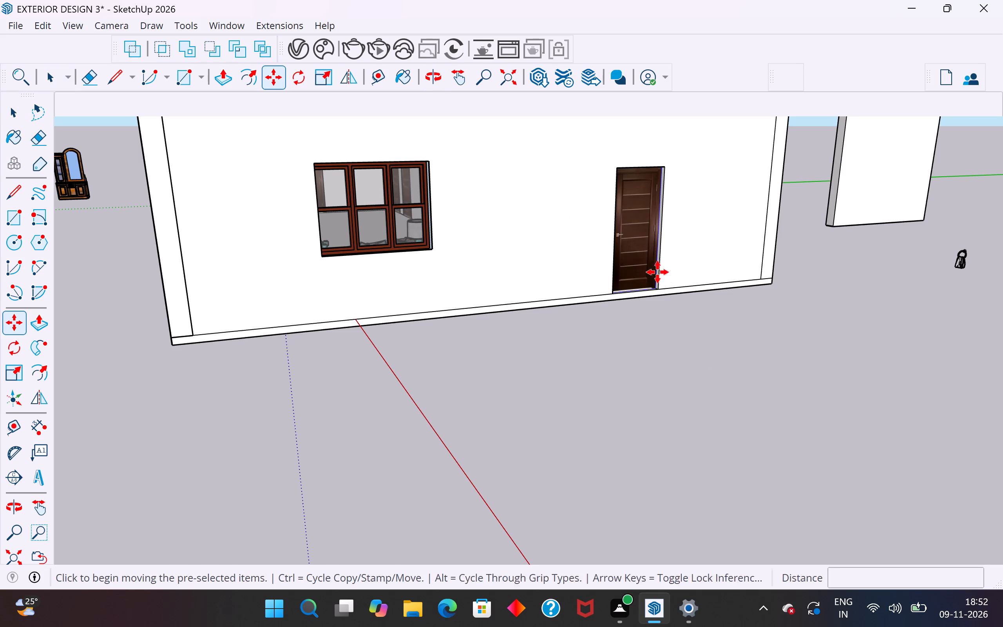
{"action": "left_click", "coordinate": [656, 289]}
{"action": "left_click", "coordinate": [938, 338]}
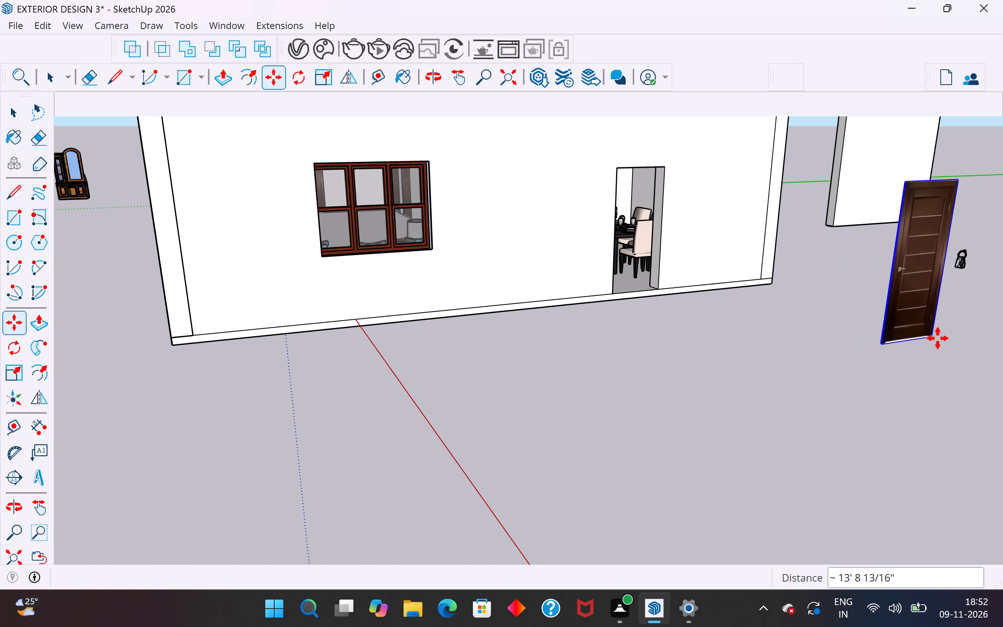
{"action": "left_click", "coordinate": [13, 110]}
{"action": "left_click", "coordinate": [464, 471]}
Push/Pull the empty door opening's window-side jamb about 4' 6 11/16" toward the front window.
{"action": "middle_click_drag", "start_coordinate": [623, 383], "coordinate": [699, 545]}
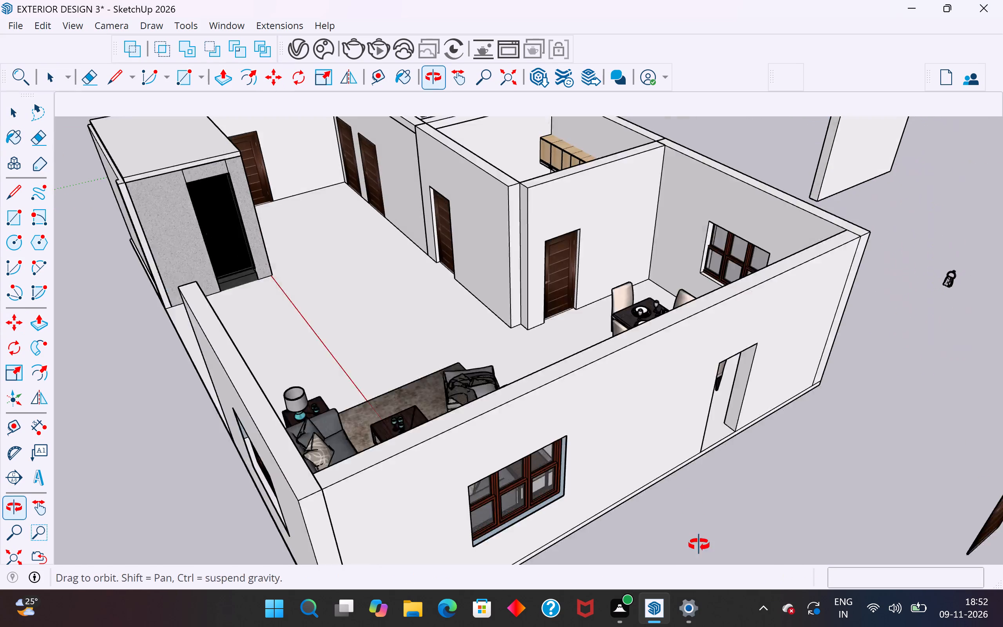
{"action": "middle_click_drag", "start_coordinate": [699, 545], "coordinate": [701, 550]}
{"action": "scroll", "coordinate": [667, 439], "scroll_direction": "down", "scroll_amount": 4}
{"action": "middle_click_drag", "start_coordinate": [655, 455], "coordinate": [900, 476]}
{"action": "scroll", "coordinate": [757, 314], "scroll_direction": "up", "scroll_amount": 4}
{"action": "middle_click_drag", "start_coordinate": [719, 338], "coordinate": [532, 304]}
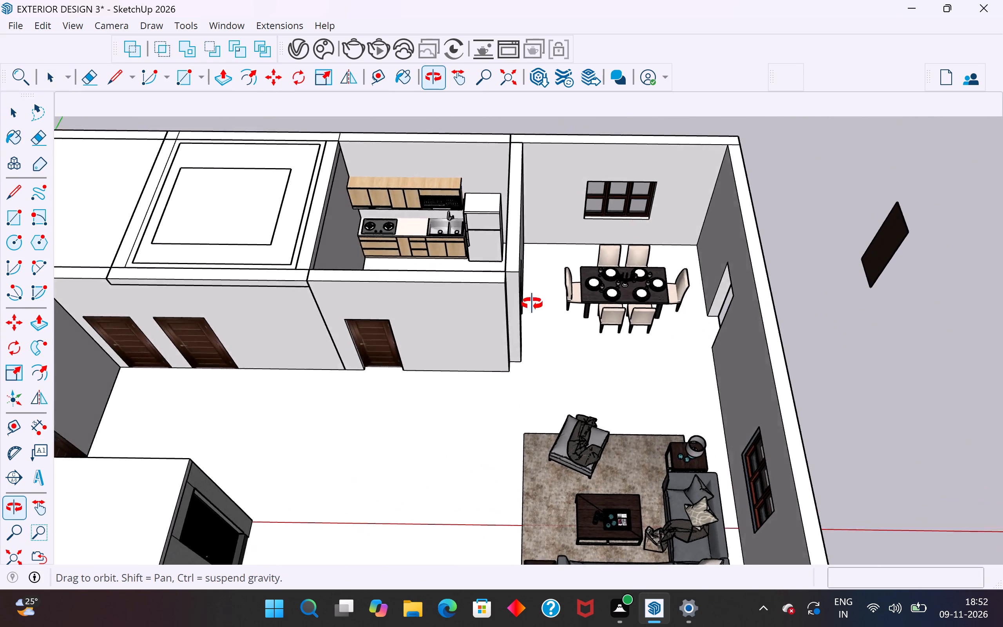
{"action": "middle_click_drag", "start_coordinate": [532, 304], "coordinate": [215, 91]}
{"action": "scroll", "coordinate": [488, 375], "scroll_direction": "up", "scroll_amount": 1}
{"action": "scroll", "coordinate": [524, 245], "scroll_direction": "down", "scroll_amount": 5}
{"action": "scroll", "coordinate": [562, 317], "scroll_direction": "up", "scroll_amount": 2}
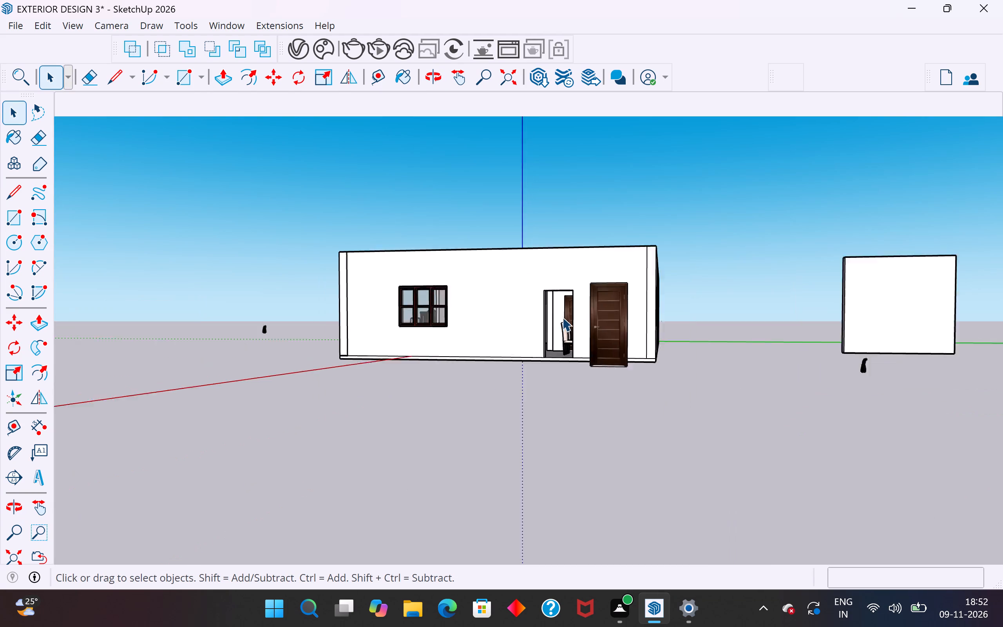
{"action": "scroll", "coordinate": [562, 317], "scroll_direction": "up", "scroll_amount": 5}
{"action": "middle_click_drag", "start_coordinate": [507, 344], "coordinate": [432, 359]}
{"action": "scroll", "coordinate": [445, 370], "scroll_direction": "up", "scroll_amount": 1}
{"action": "middle_click_drag", "start_coordinate": [386, 391], "coordinate": [488, 461]}
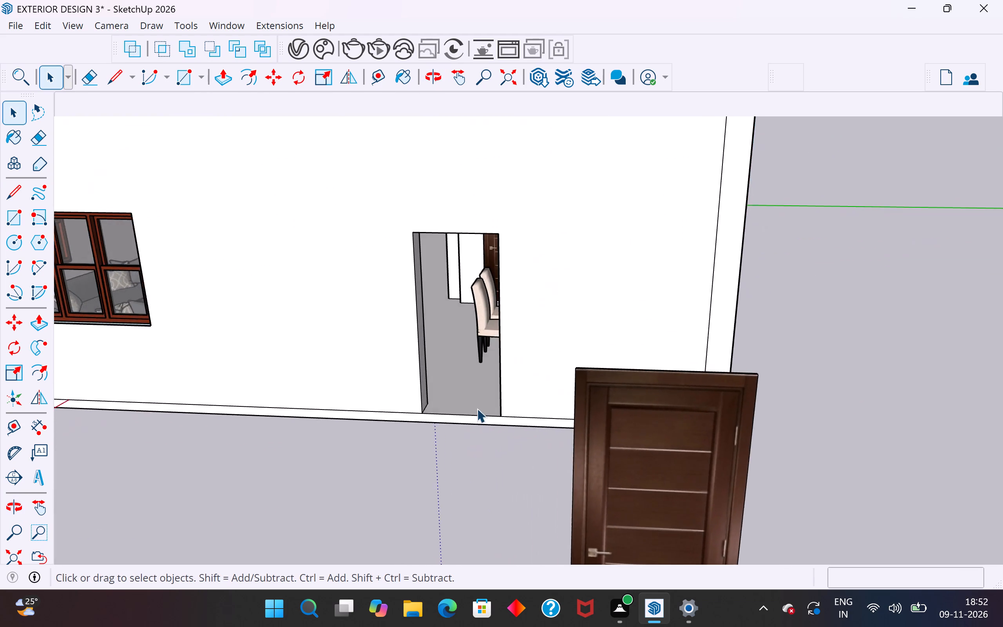
{"action": "scroll", "coordinate": [440, 355], "scroll_direction": "up", "scroll_amount": 5}
{"action": "double_click", "coordinate": [406, 403]}
{"action": "left_click", "coordinate": [406, 403]}
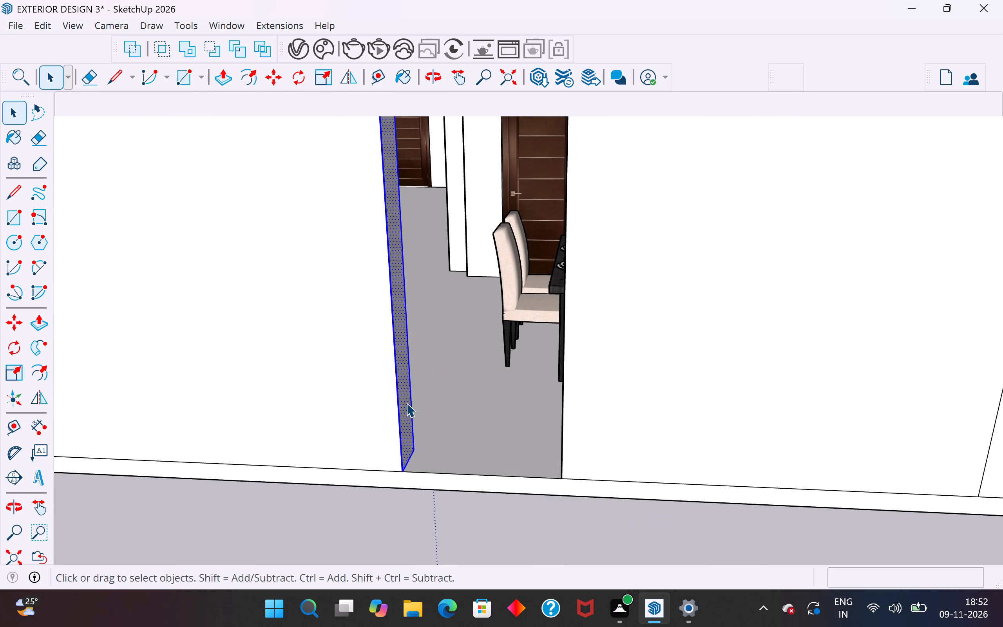
{"action": "left_click", "coordinate": [410, 411]}
{"action": "left_click", "coordinate": [406, 414]}
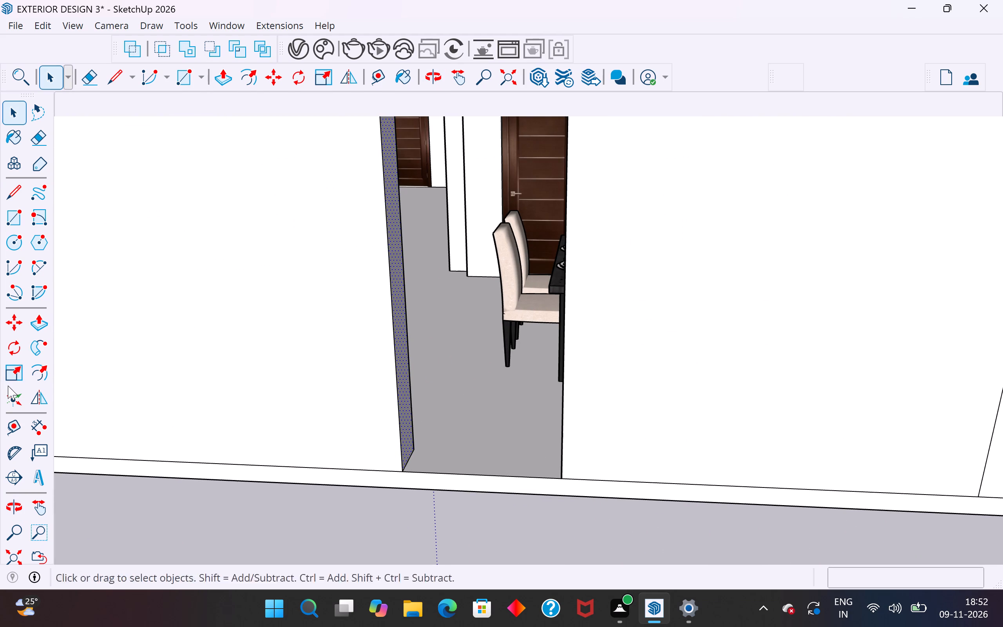
{"action": "left_click", "coordinate": [42, 321]}
{"action": "left_click", "coordinate": [398, 462]}
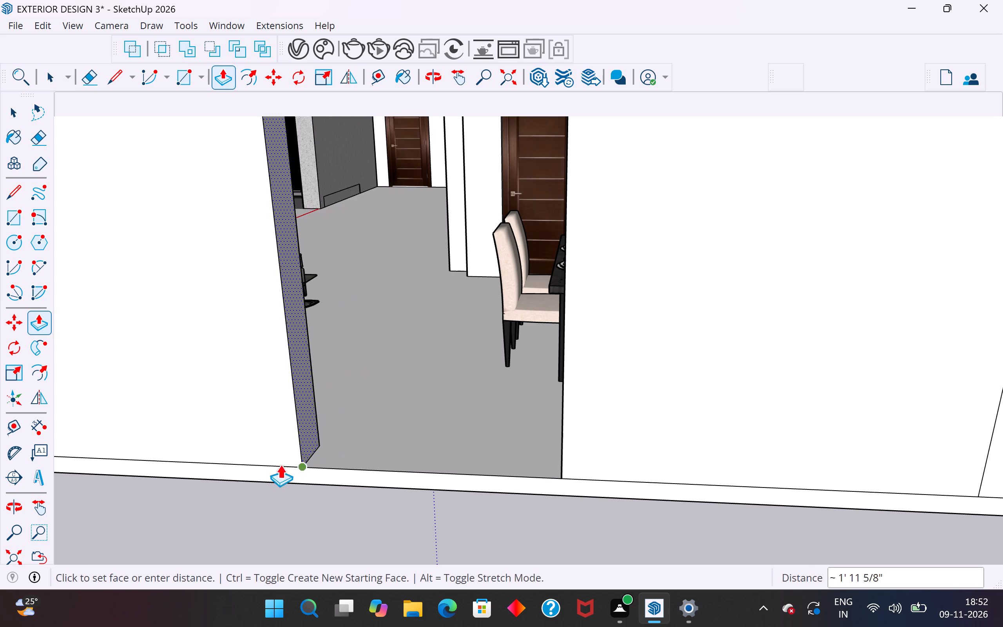
{"action": "scroll", "coordinate": [450, 460], "scroll_direction": "down", "scroll_amount": 10}
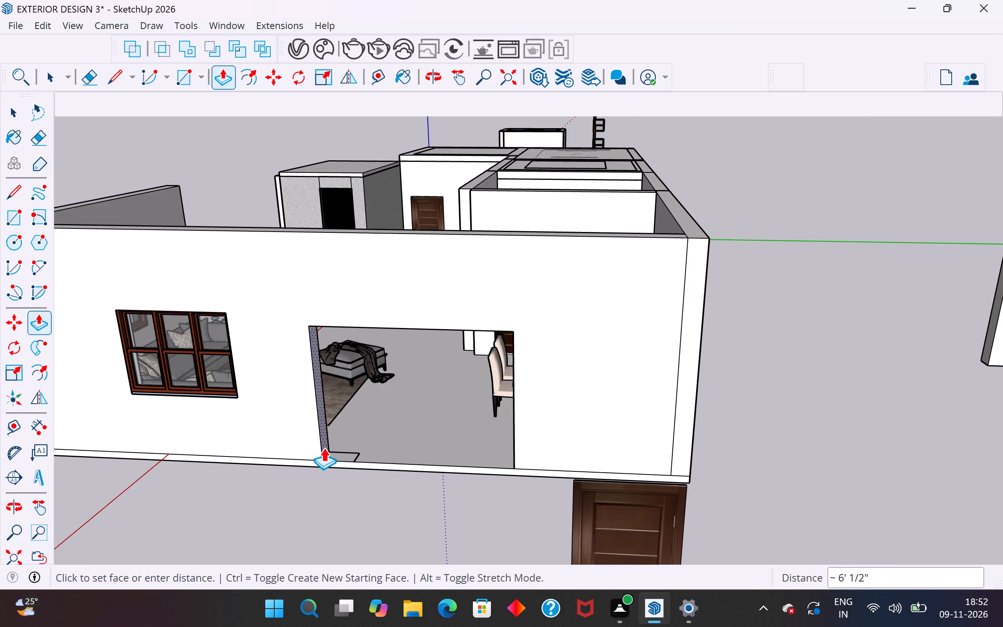
{"action": "left_click", "coordinate": [351, 455]}
Push/Pull the door opening's opposite jamb about 4' 8 1/8" toward the window to narrow the opening.
{"action": "middle_click_drag", "start_coordinate": [482, 459], "coordinate": [578, 437]}
{"action": "scroll", "coordinate": [765, 378], "scroll_direction": "up", "scroll_amount": 2}
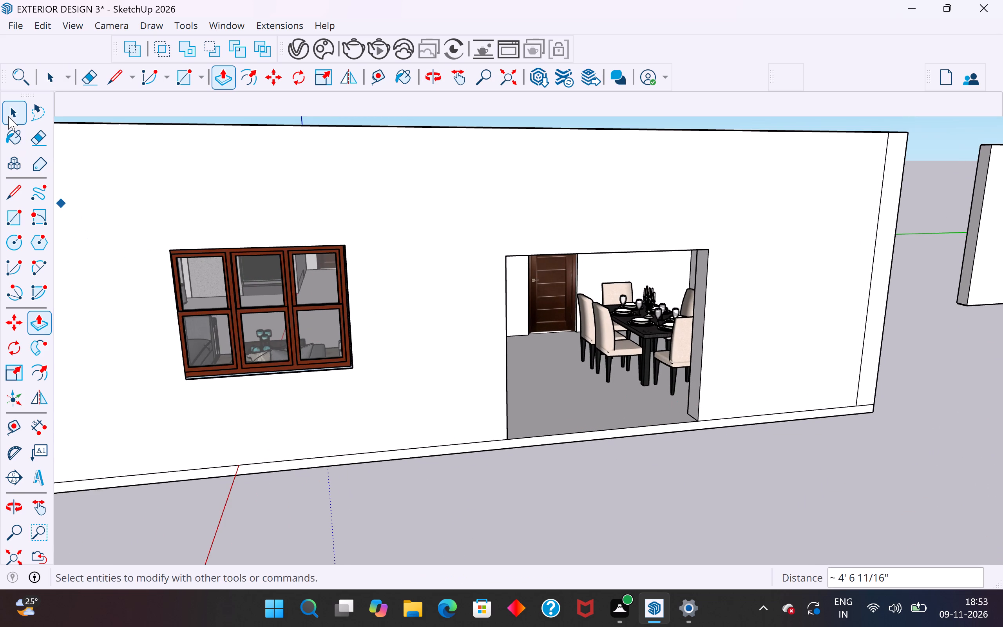
{"action": "left_click", "coordinate": [13, 114]}
{"action": "left_click", "coordinate": [503, 523]}
{"action": "double_click", "coordinate": [691, 398]}
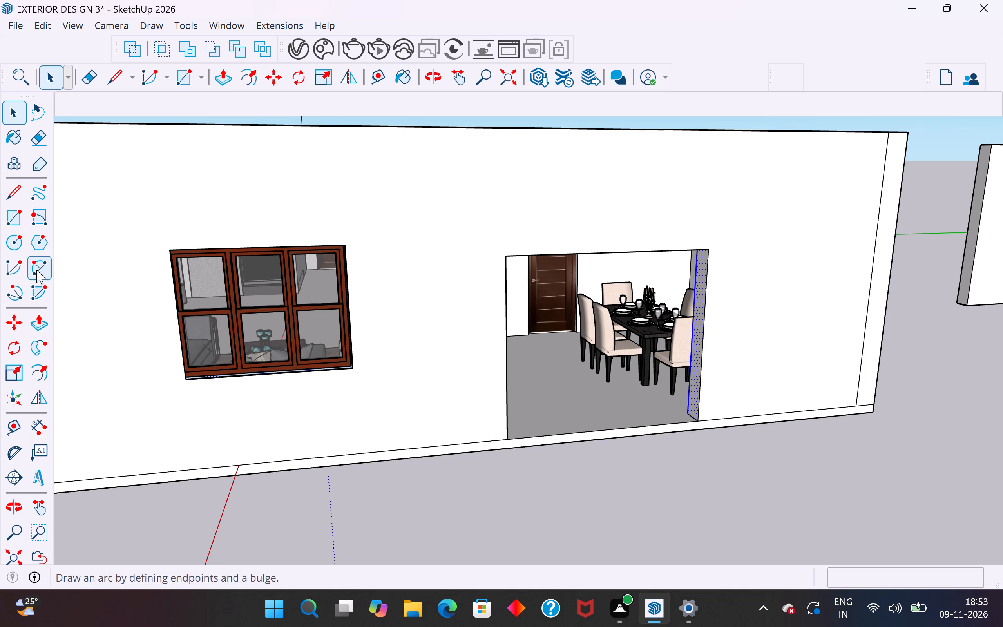
{"action": "left_click", "coordinate": [38, 322]}
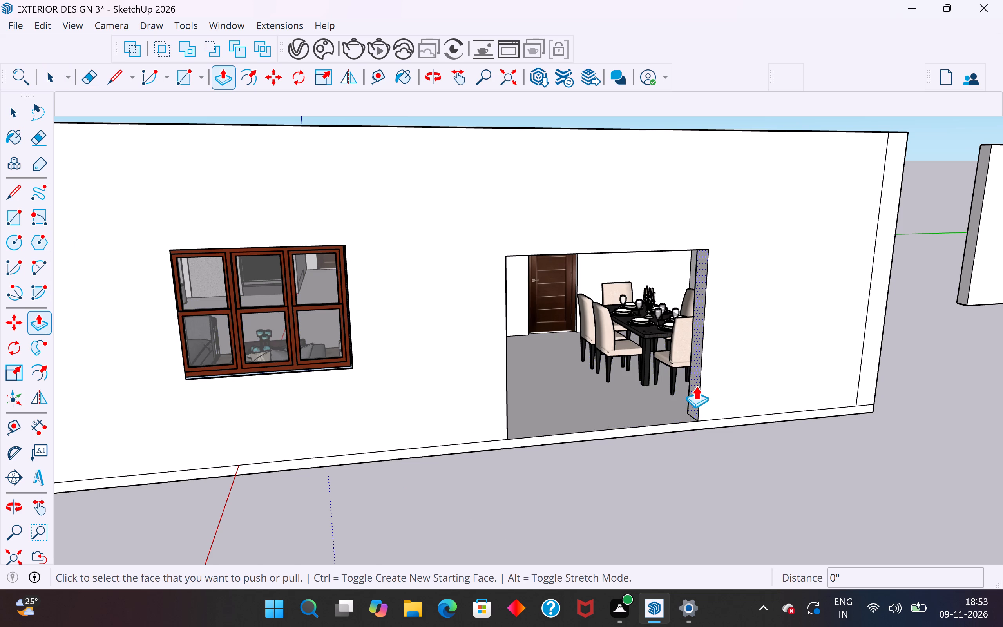
{"action": "left_click", "coordinate": [696, 386]}
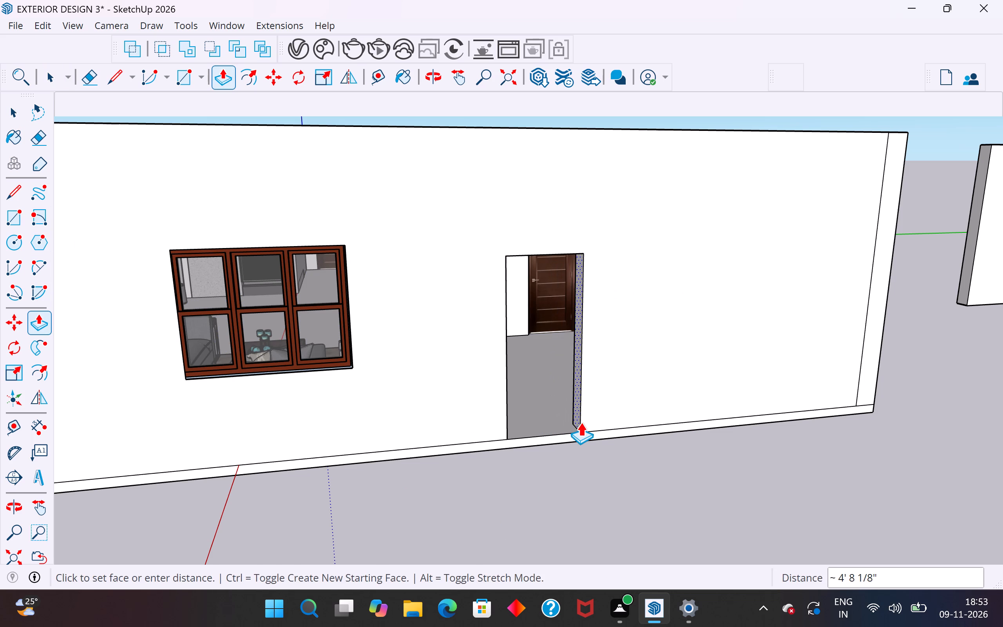
{"action": "left_click", "coordinate": [581, 422]}
{"action": "left_click", "coordinate": [13, 118]}
{"action": "left_click", "coordinate": [544, 480]}
Move the living-room rug about 4 15/16" toward the side window wall.
{"action": "scroll", "coordinate": [620, 430], "scroll_direction": "down", "scroll_amount": 4}
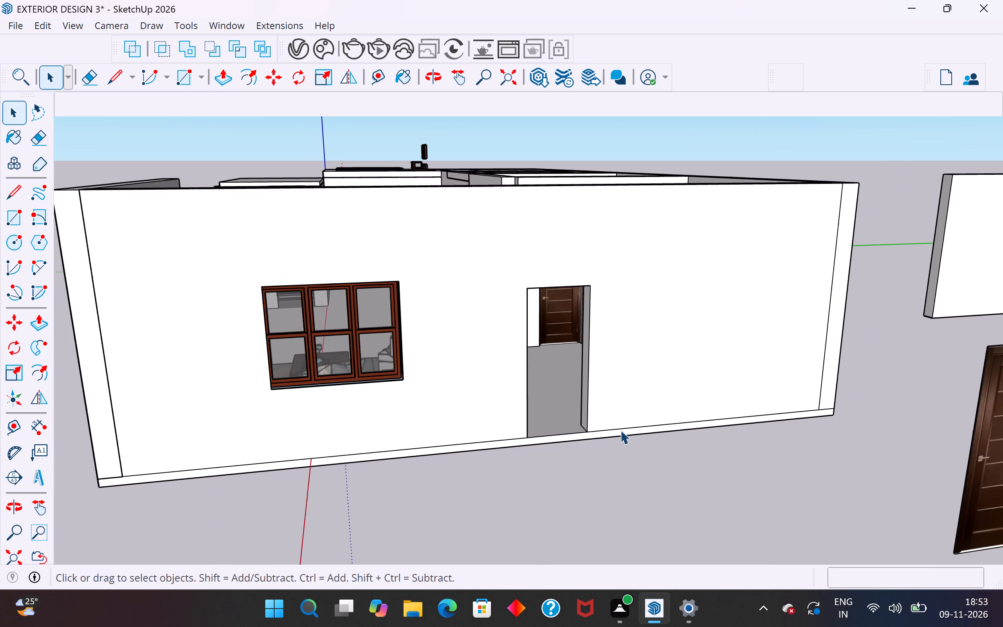
{"action": "middle_click_drag", "start_coordinate": [620, 430], "coordinate": [888, 550]}
{"action": "middle_click_drag", "start_coordinate": [743, 414], "coordinate": [1002, 457]}
{"action": "middle_click_drag", "start_coordinate": [729, 369], "coordinate": [826, 324]}
{"action": "scroll", "coordinate": [639, 311], "scroll_direction": "up", "scroll_amount": 3}
{"action": "middle_click_drag", "start_coordinate": [672, 321], "coordinate": [796, 327]}
{"action": "left_click", "coordinate": [758, 408]}
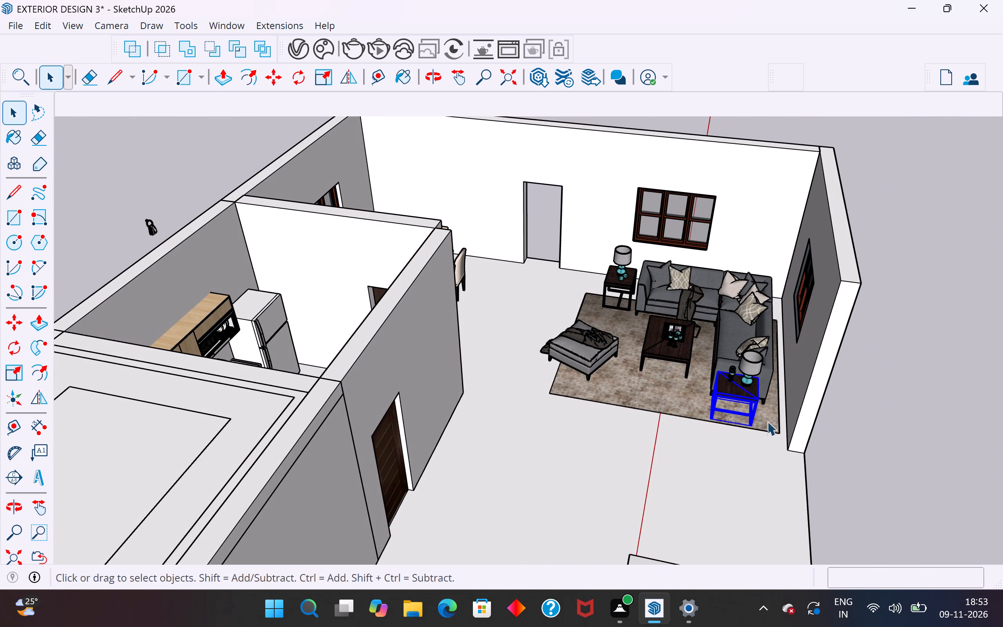
{"action": "scroll", "coordinate": [773, 426], "scroll_direction": "up", "scroll_amount": 3}
{"action": "left_click", "coordinate": [884, 470]}
{"action": "left_click", "coordinate": [775, 417]}
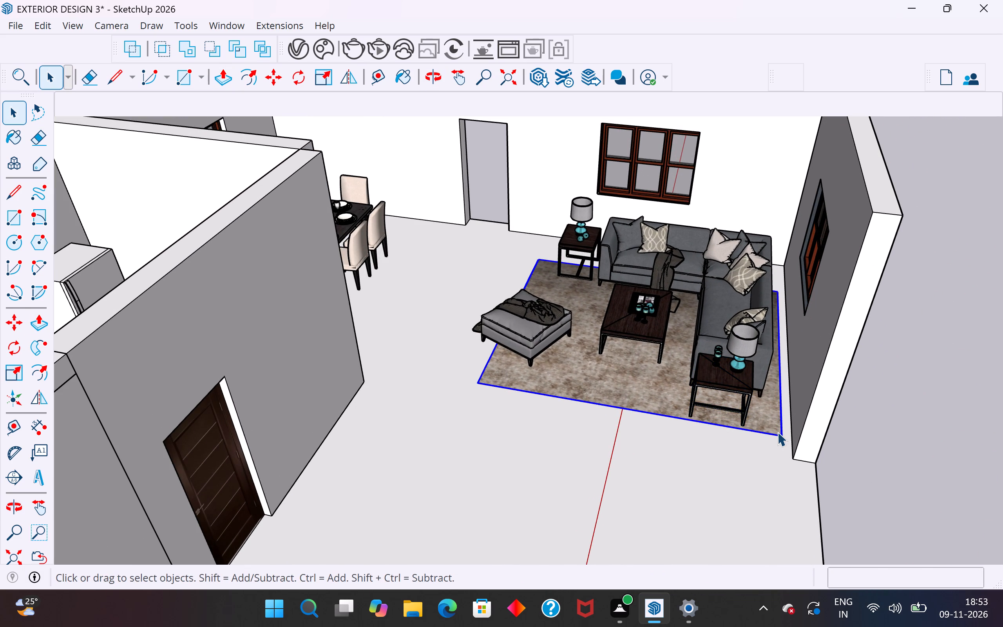
{"action": "key", "text": "m"}
{"action": "left_click", "coordinate": [783, 438]}
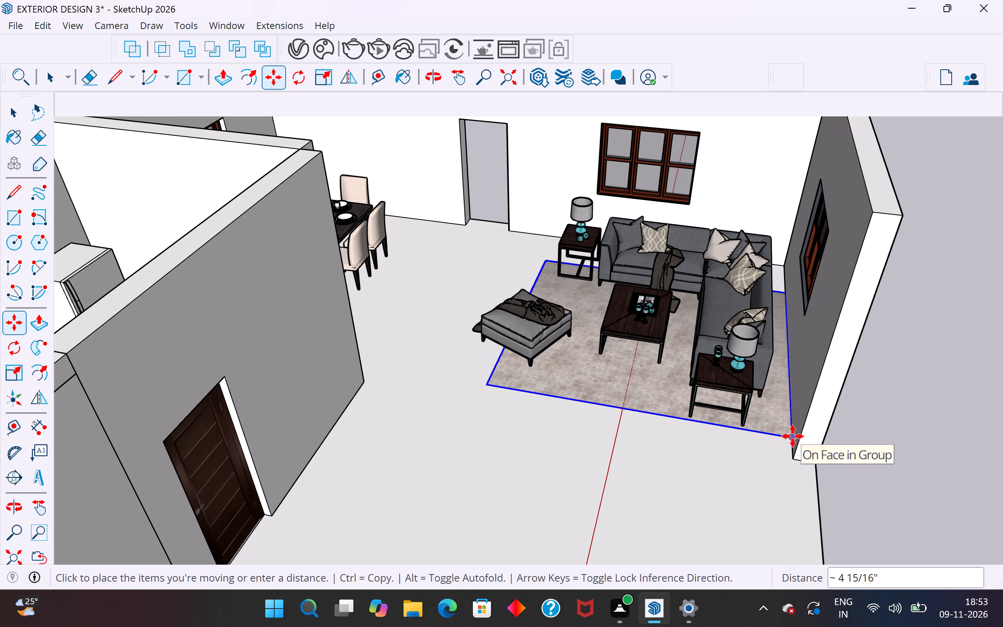
{"action": "left_click", "coordinate": [793, 436]}
{"action": "left_click", "coordinate": [8, 113]}
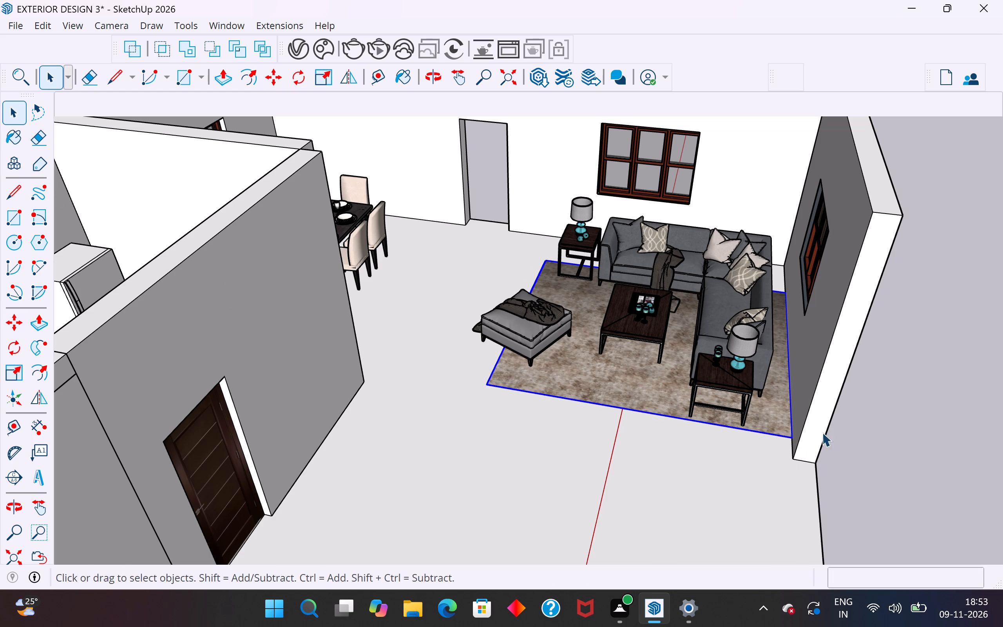
{"action": "left_click", "coordinate": [881, 425]}
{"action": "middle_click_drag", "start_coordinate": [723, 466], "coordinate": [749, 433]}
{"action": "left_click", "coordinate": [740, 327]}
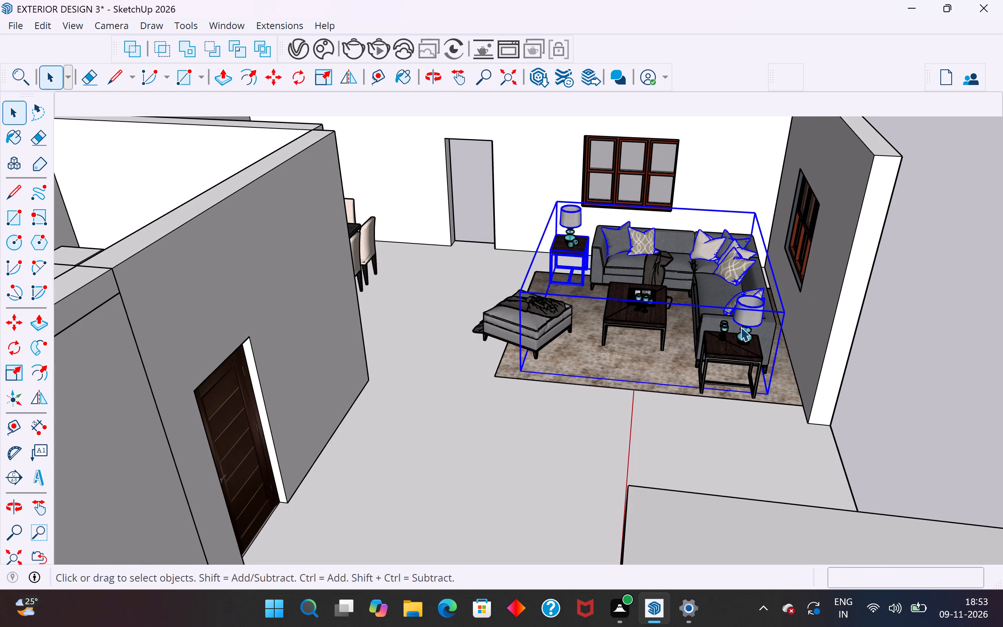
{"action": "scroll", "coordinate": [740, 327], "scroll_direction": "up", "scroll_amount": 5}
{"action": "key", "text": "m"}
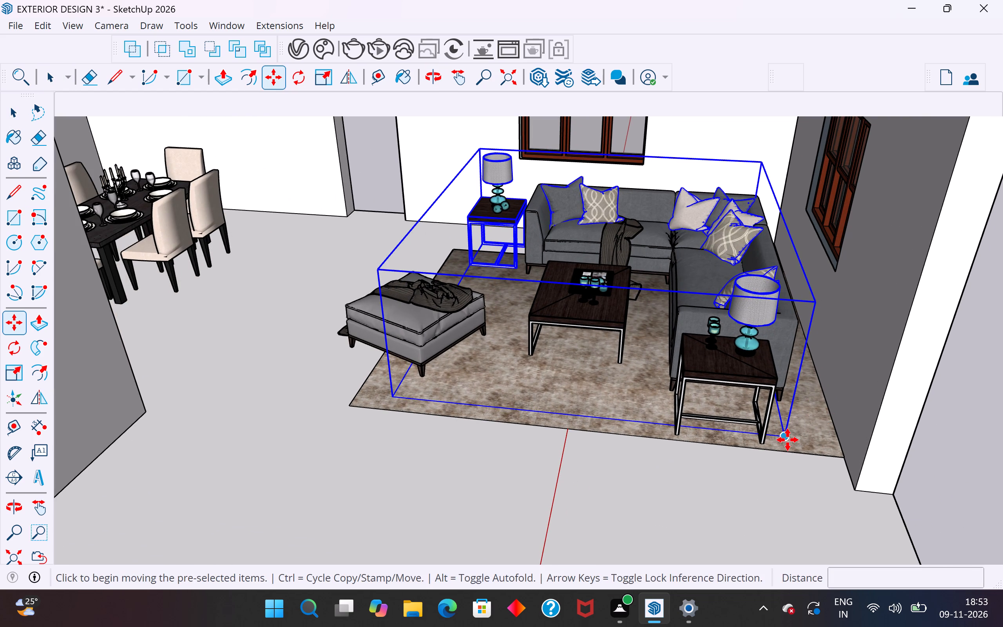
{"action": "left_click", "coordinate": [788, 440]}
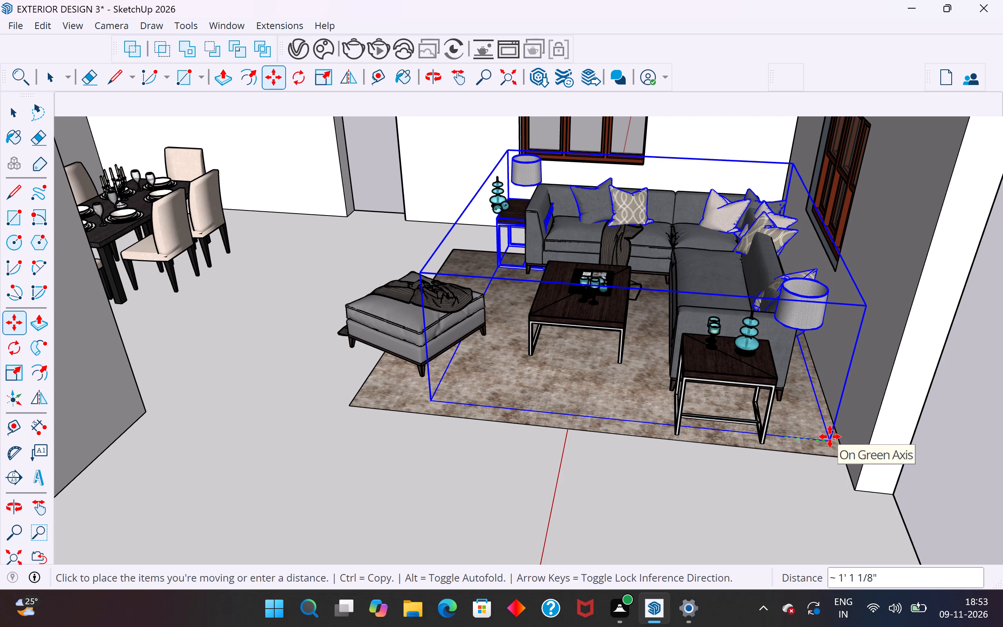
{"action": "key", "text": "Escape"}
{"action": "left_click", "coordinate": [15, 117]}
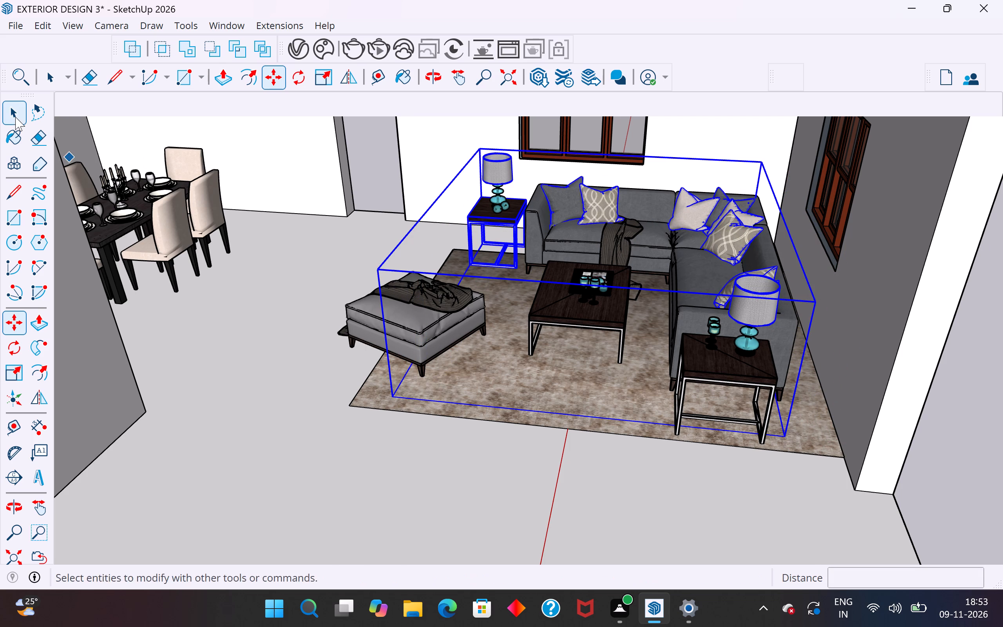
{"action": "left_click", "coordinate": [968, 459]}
Move the sofa, pillows, side tables, lampshades, coffee-table top with decor, and ottoman cushion with throw about 1' 1 11/16" toward the side window wall.
{"action": "left_click", "coordinate": [765, 368]}
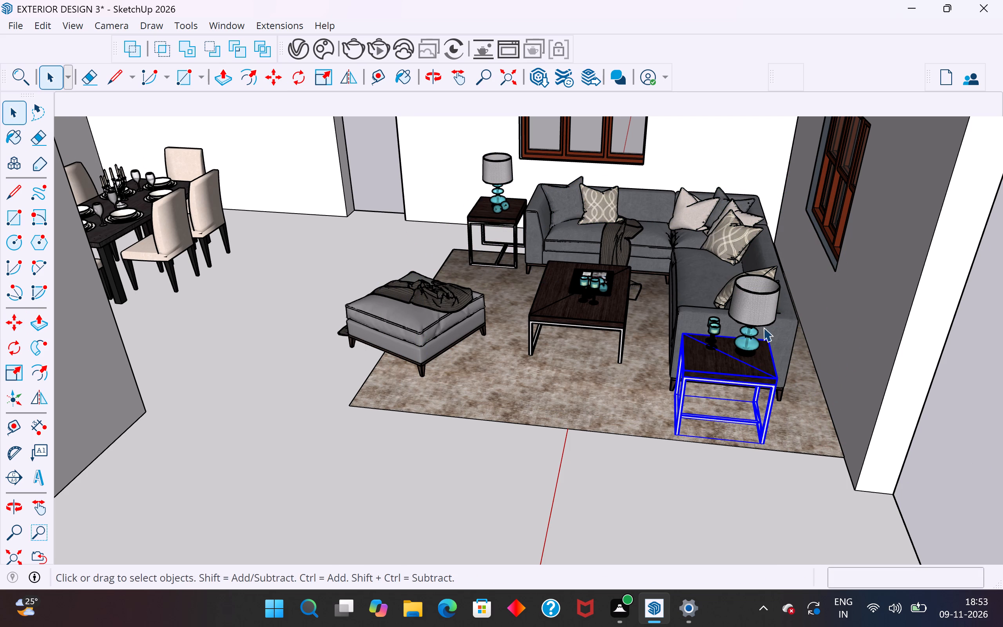
{"action": "left_click", "coordinate": [744, 305], "text": "shift"}
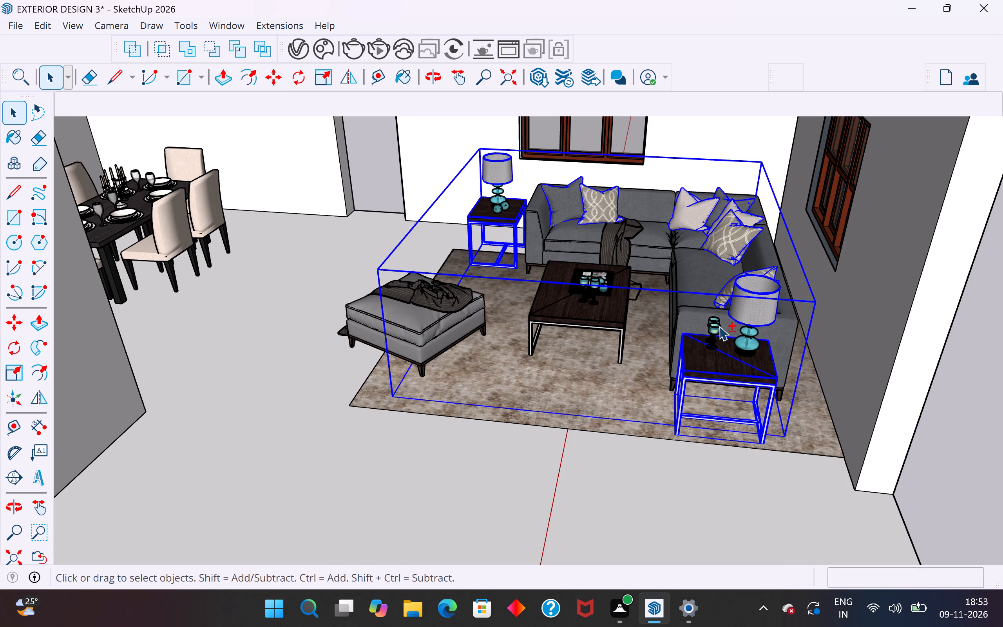
{"action": "left_click", "coordinate": [715, 328], "text": "shift"}
{"action": "scroll", "coordinate": [713, 326], "scroll_direction": "up", "scroll_amount": 15, "text": "shift"}
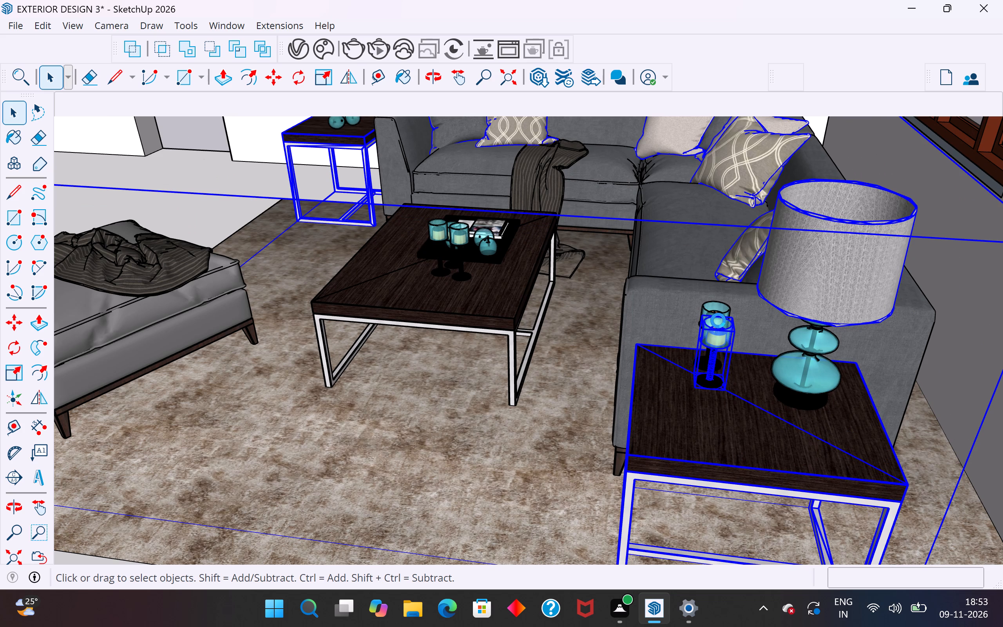
{"action": "scroll", "coordinate": [718, 321], "scroll_direction": "up", "scroll_amount": 8}
{"action": "scroll", "coordinate": [718, 321], "scroll_direction": "down", "scroll_amount": 3}
{"action": "left_click", "coordinate": [721, 308], "text": "shift"}
{"action": "scroll", "coordinate": [715, 302], "scroll_direction": "up", "scroll_amount": 11}
{"action": "left_click", "coordinate": [621, 303], "text": "shift"}
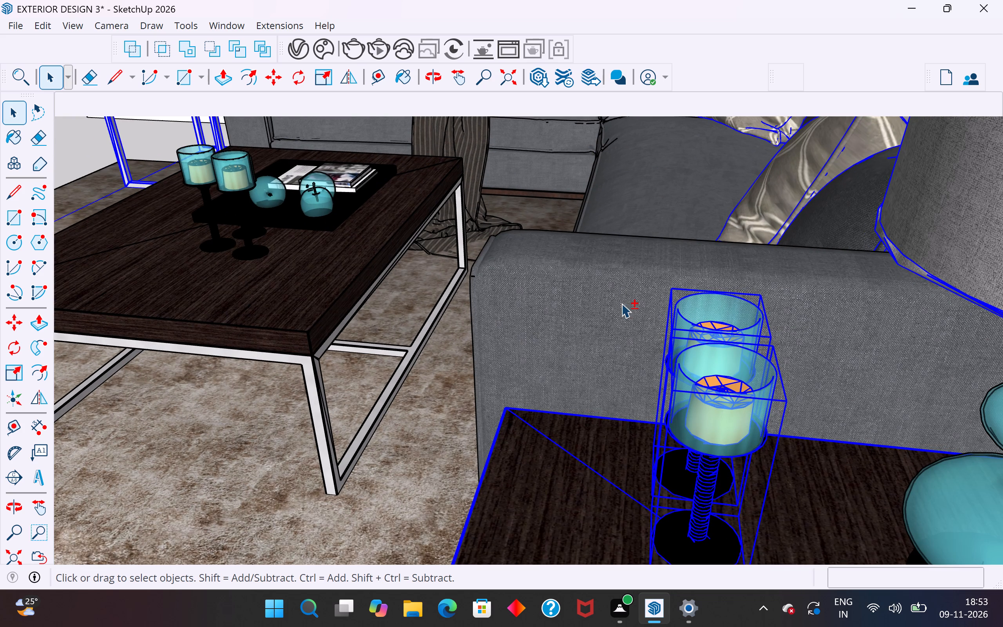
{"action": "scroll", "coordinate": [686, 304], "scroll_direction": "down", "scroll_amount": 12}
{"action": "left_click", "coordinate": [463, 311], "text": "shift"}
{"action": "scroll", "coordinate": [462, 240], "scroll_direction": "up", "scroll_amount": 2}
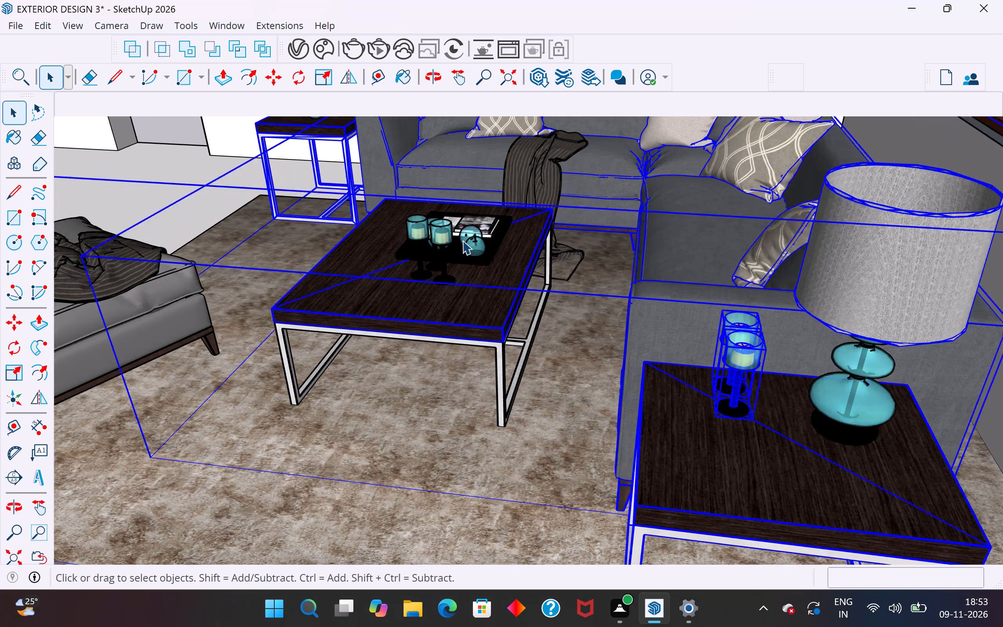
{"action": "scroll", "coordinate": [462, 240], "scroll_direction": "up", "scroll_amount": 7}
{"action": "left_click", "coordinate": [496, 256], "text": "shift"}
{"action": "left_click", "coordinate": [519, 205], "text": "shift"}
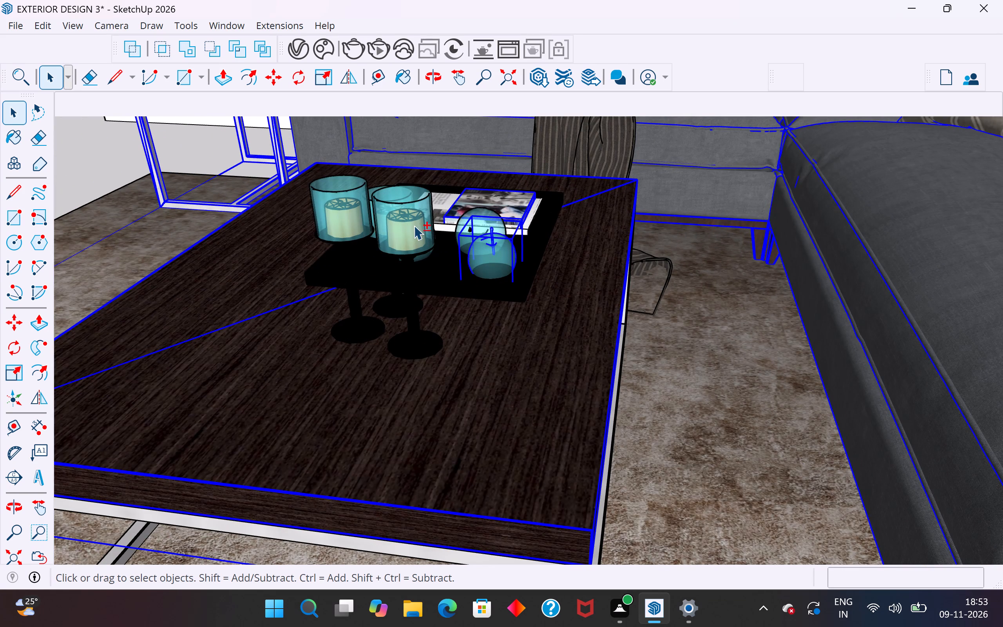
{"action": "left_click", "coordinate": [409, 222], "text": "shift"}
{"action": "left_click", "coordinate": [349, 207], "text": "shift"}
{"action": "middle_click_drag", "start_coordinate": [481, 296], "coordinate": [411, 398]}
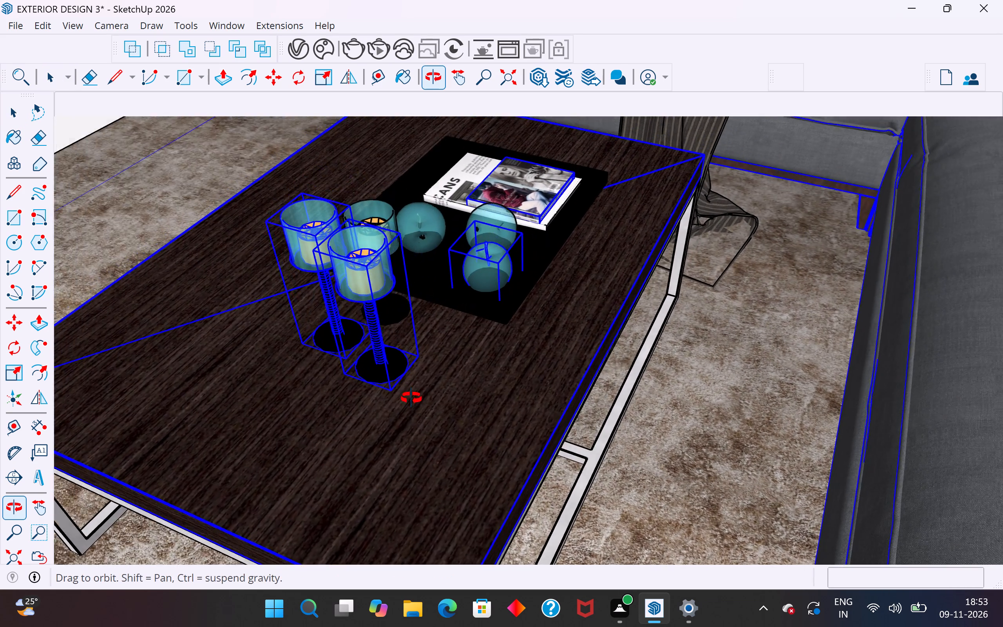
{"action": "middle_click_drag", "start_coordinate": [411, 398], "coordinate": [424, 427]}
{"action": "left_click", "coordinate": [419, 243], "text": "shift"}
{"action": "left_click", "coordinate": [489, 180], "text": "shift"}
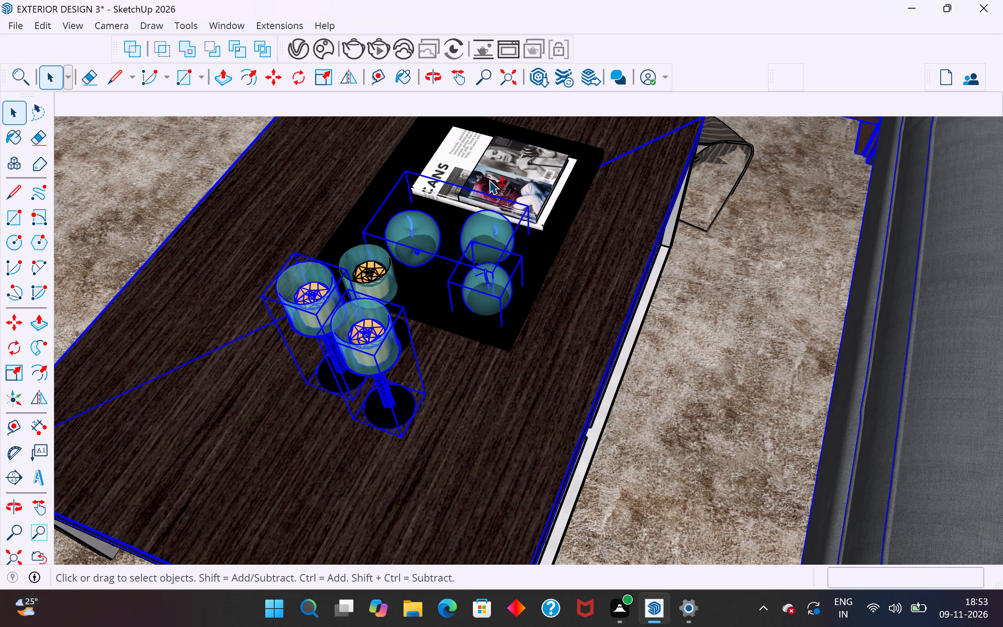
{"action": "left_click", "coordinate": [455, 156], "text": "shift"}
{"action": "left_click", "coordinate": [522, 172], "text": "shift"}
{"action": "scroll", "coordinate": [561, 229], "scroll_direction": "down", "scroll_amount": 10}
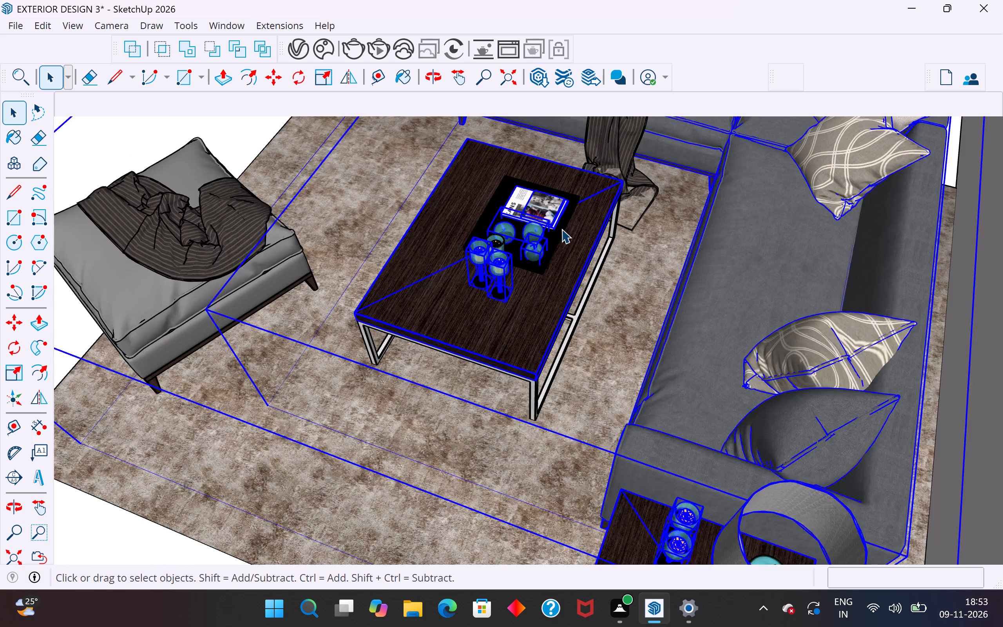
{"action": "scroll", "coordinate": [561, 229], "scroll_direction": "down", "scroll_amount": 1}
{"action": "middle_click_drag", "start_coordinate": [545, 297], "coordinate": [639, 201]}
{"action": "left_click", "coordinate": [186, 354], "text": "shift"}
{"action": "left_click", "coordinate": [197, 306], "text": "shift"}
{"action": "scroll", "coordinate": [441, 391], "scroll_direction": "down", "scroll_amount": 4}
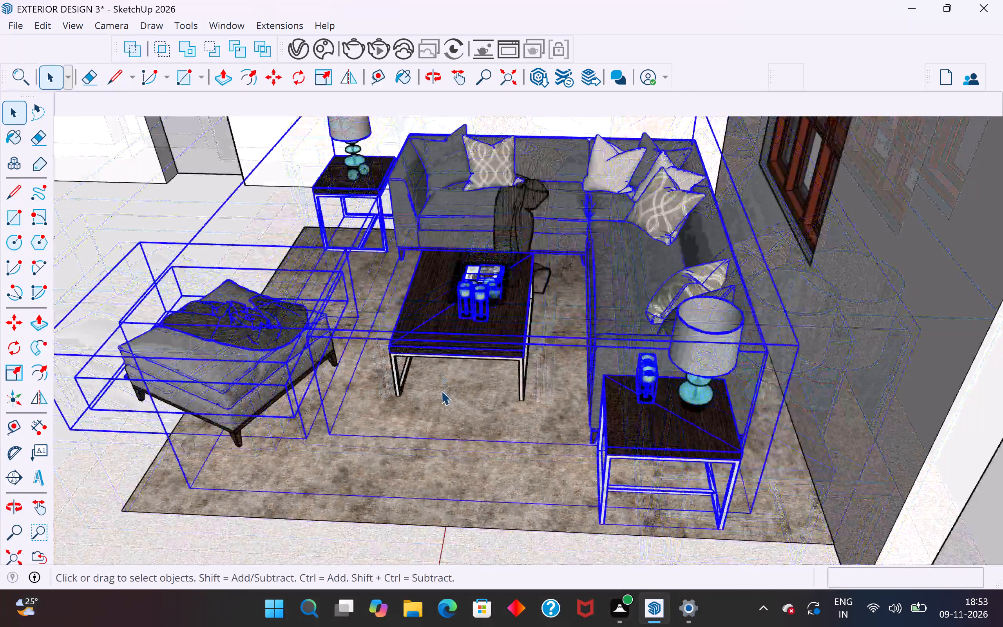
{"action": "left_click", "coordinate": [364, 198], "text": "shift"}
{"action": "left_click", "coordinate": [498, 179], "text": "shift"}
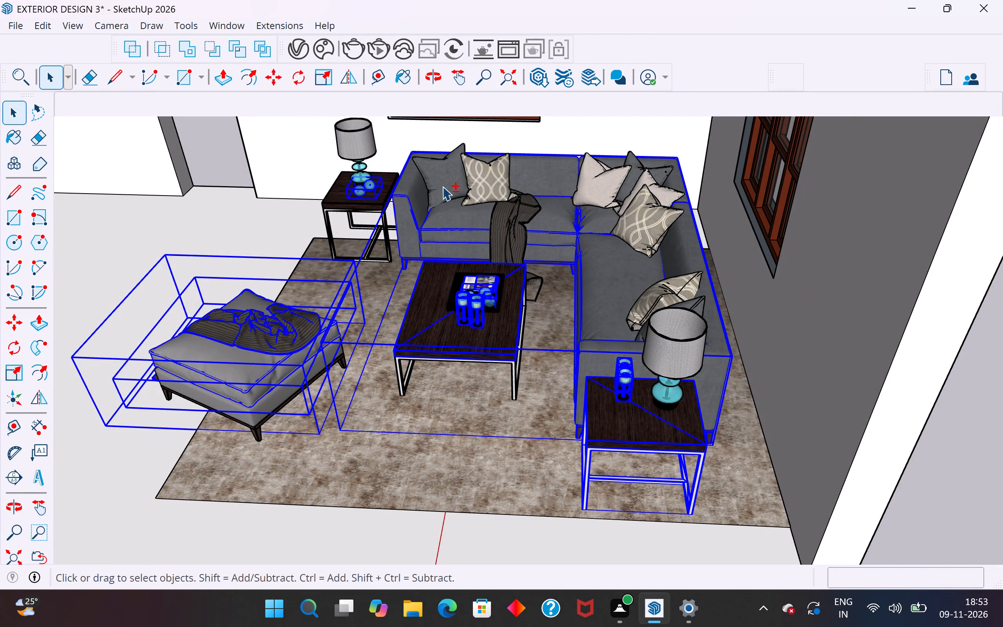
{"action": "left_click", "coordinate": [495, 172], "text": "shift"}
{"action": "scroll", "coordinate": [475, 259], "scroll_direction": "down", "scroll_amount": 9}
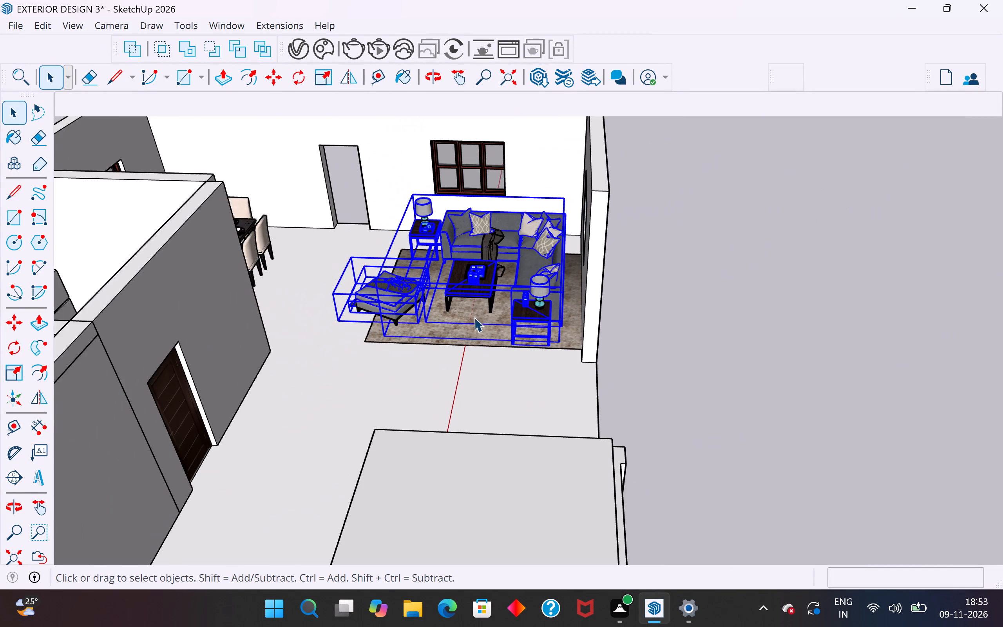
{"action": "middle_click_drag", "start_coordinate": [478, 319], "coordinate": [503, 241]}
{"action": "middle_click_drag", "start_coordinate": [430, 353], "coordinate": [467, 407]}
{"action": "scroll", "coordinate": [495, 368], "scroll_direction": "up", "scroll_amount": 7}
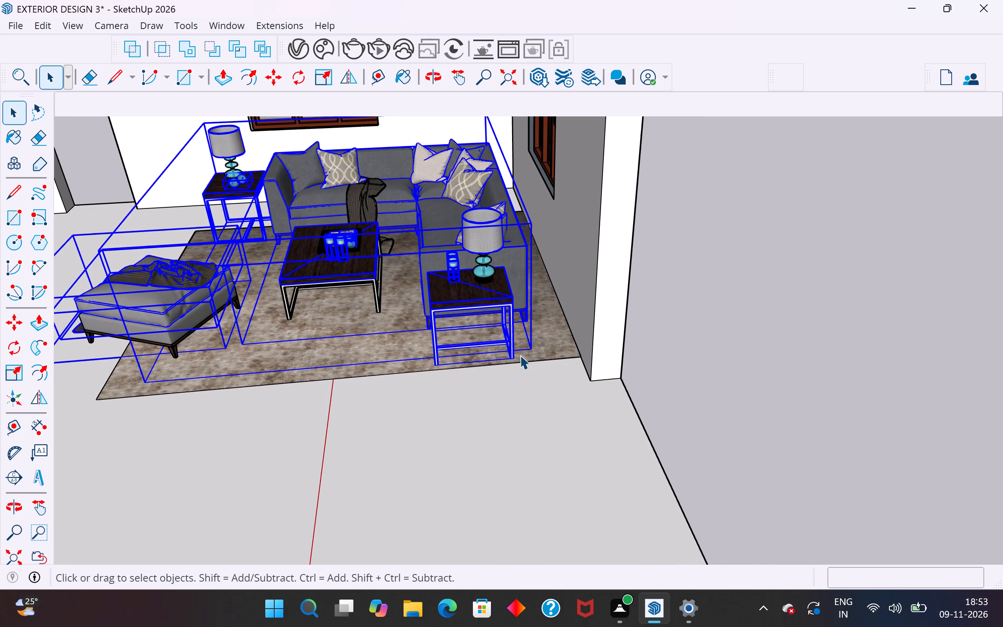
{"action": "key", "text": "m"}
{"action": "left_click", "coordinate": [514, 355]}
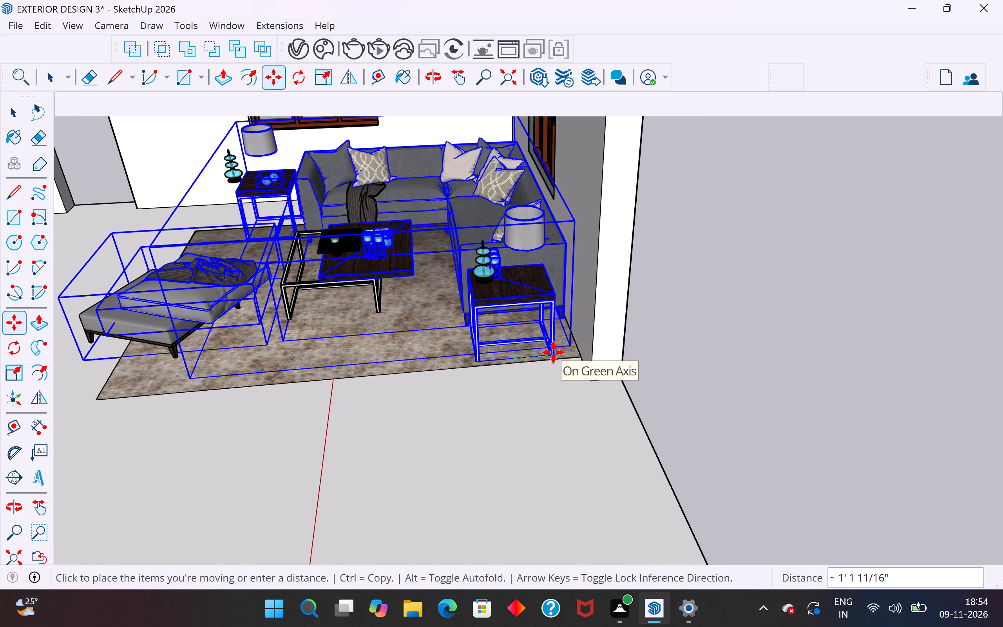
{"action": "left_click", "coordinate": [553, 352]}
{"action": "left_click", "coordinate": [14, 105]}
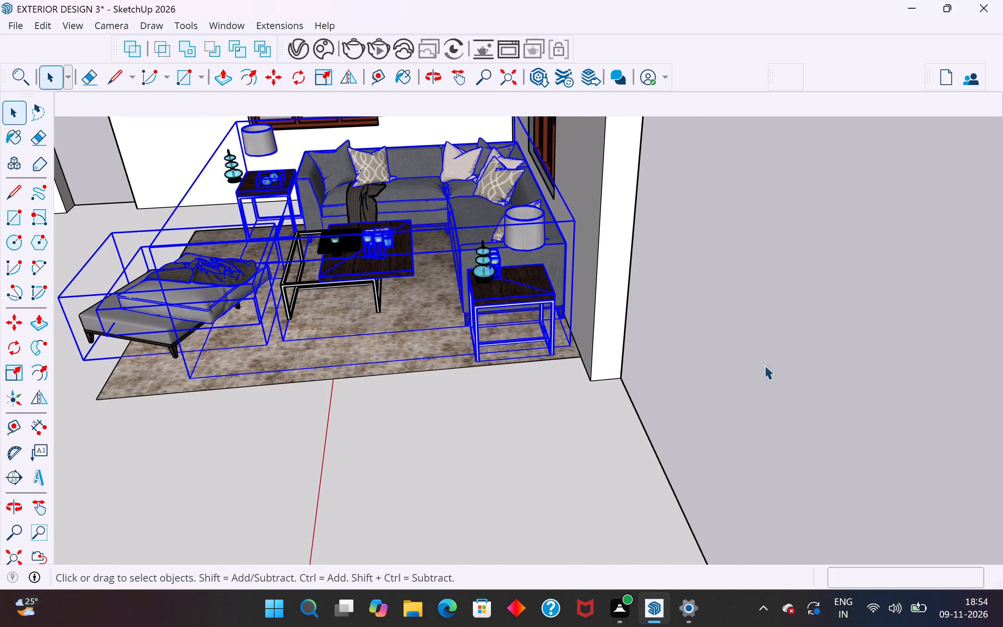
{"action": "left_click", "coordinate": [815, 361]}
Move the ottoman's upholstered base and leg frame toward the coffee table so they sit directly beneath the shifted cushion.
{"action": "scroll", "coordinate": [816, 359], "scroll_direction": "down", "scroll_amount": 5}
{"action": "middle_click_drag", "start_coordinate": [611, 418], "coordinate": [520, 473]}
{"action": "scroll", "coordinate": [639, 480], "scroll_direction": "down", "scroll_amount": 6}
{"action": "middle_click_drag", "start_coordinate": [706, 415], "coordinate": [688, 350]}
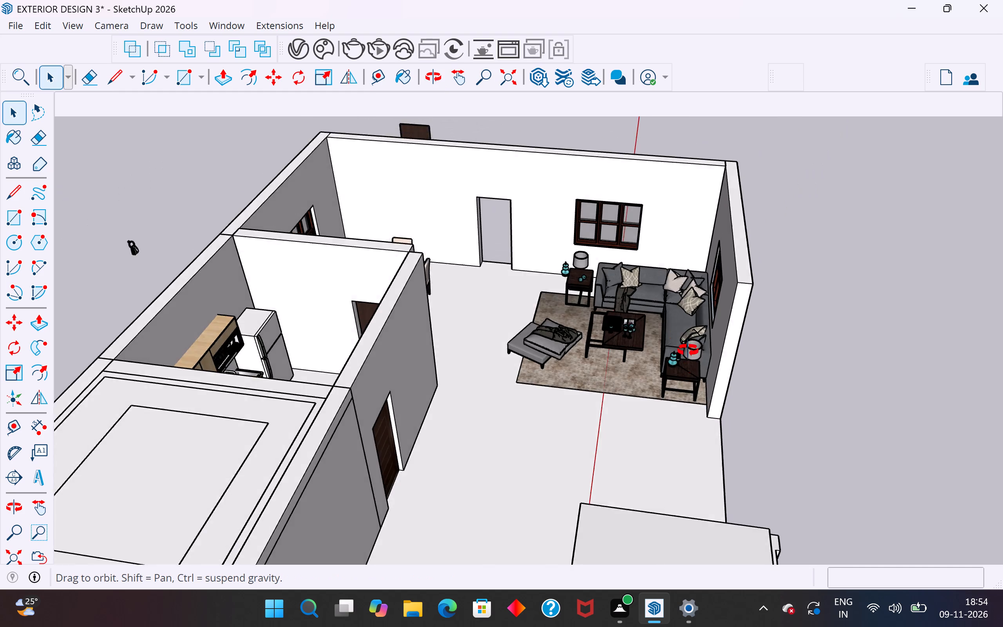
{"action": "middle_click_drag", "start_coordinate": [688, 350], "coordinate": [683, 363]}
{"action": "scroll", "coordinate": [536, 306], "scroll_direction": "up", "scroll_amount": 4}
{"action": "middle_click_drag", "start_coordinate": [552, 293], "coordinate": [628, 295]}
{"action": "scroll", "coordinate": [538, 402], "scroll_direction": "up", "scroll_amount": 1}
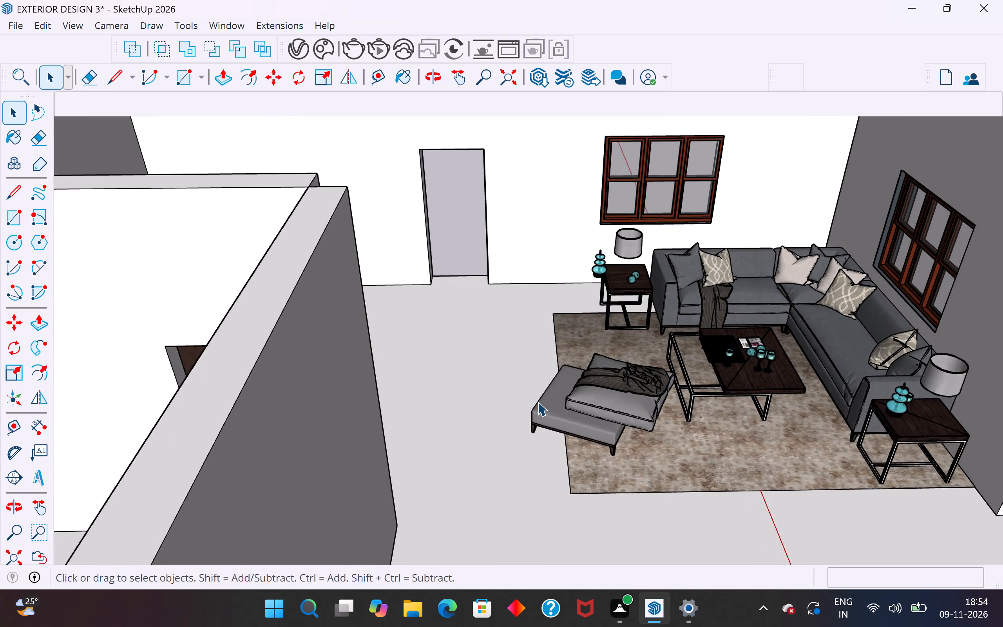
{"action": "scroll", "coordinate": [538, 402], "scroll_direction": "up", "scroll_amount": 2}
{"action": "left_click", "coordinate": [579, 424]}
{"action": "middle_click_drag", "start_coordinate": [665, 468], "coordinate": [583, 275]}
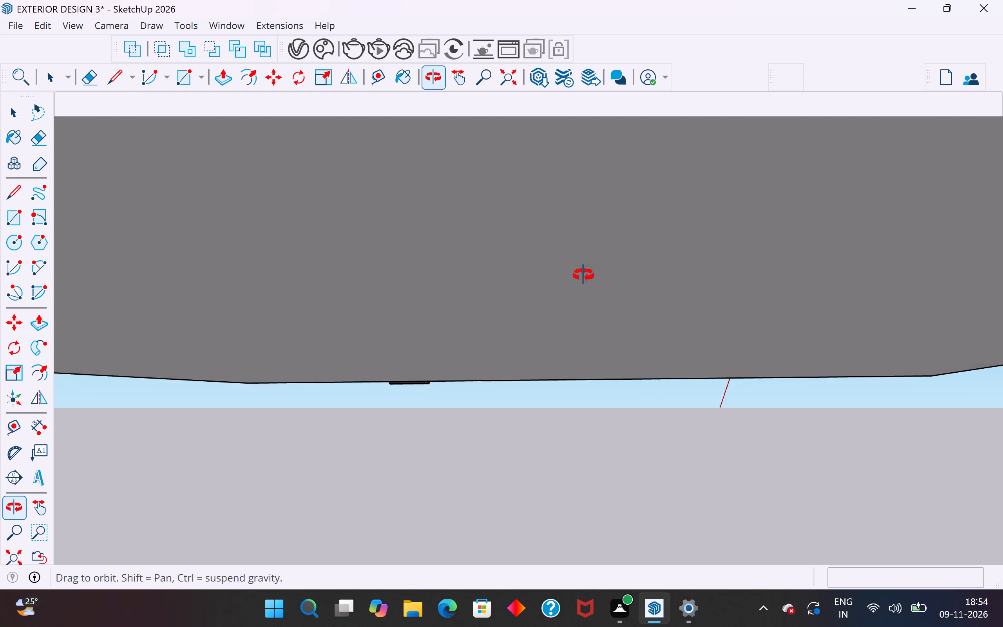
{"action": "middle_click_drag", "start_coordinate": [583, 275], "coordinate": [596, 326]}
{"action": "scroll", "coordinate": [608, 391], "scroll_direction": "up", "scroll_amount": 9}
{"action": "middle_click_drag", "start_coordinate": [630, 344], "coordinate": [597, 295]}
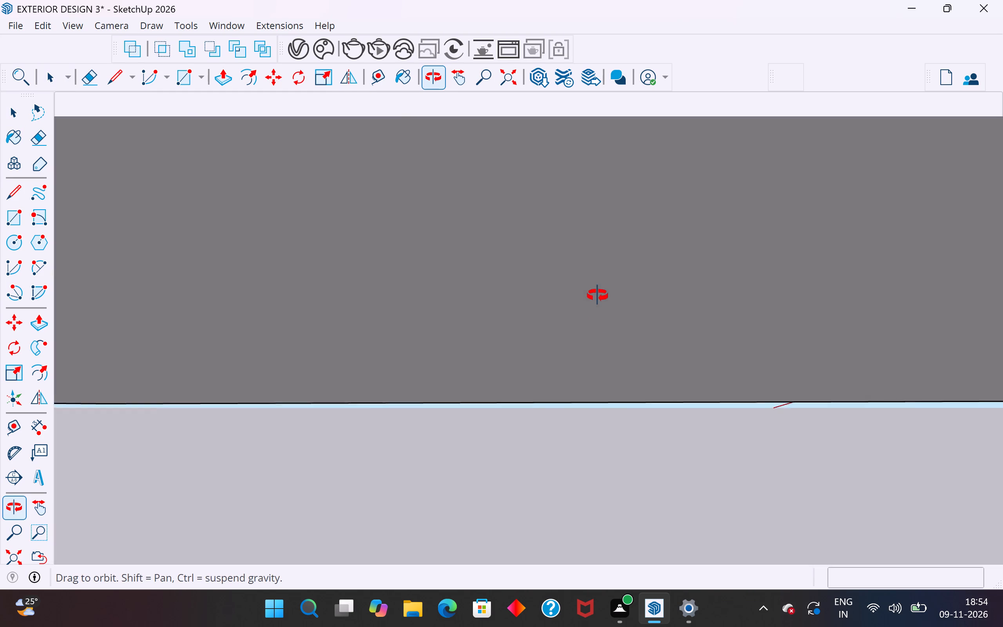
{"action": "middle_click_drag", "start_coordinate": [597, 295], "coordinate": [605, 330]}
{"action": "left_click", "coordinate": [473, 386]}
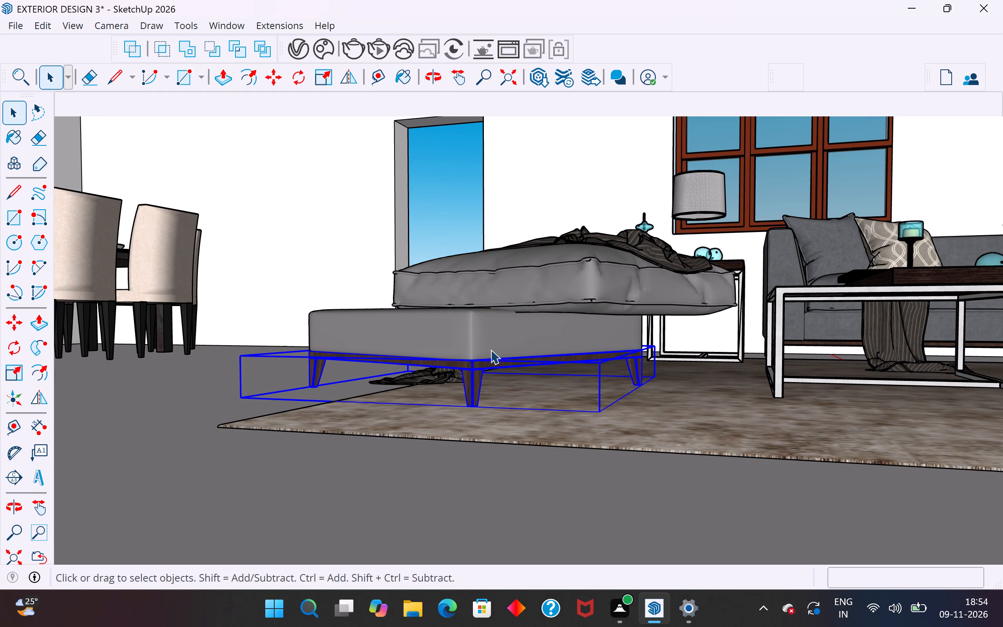
{"action": "left_click", "coordinate": [492, 339], "text": "shift"}
{"action": "key", "text": "m"}
{"action": "left_click", "coordinate": [604, 414]}
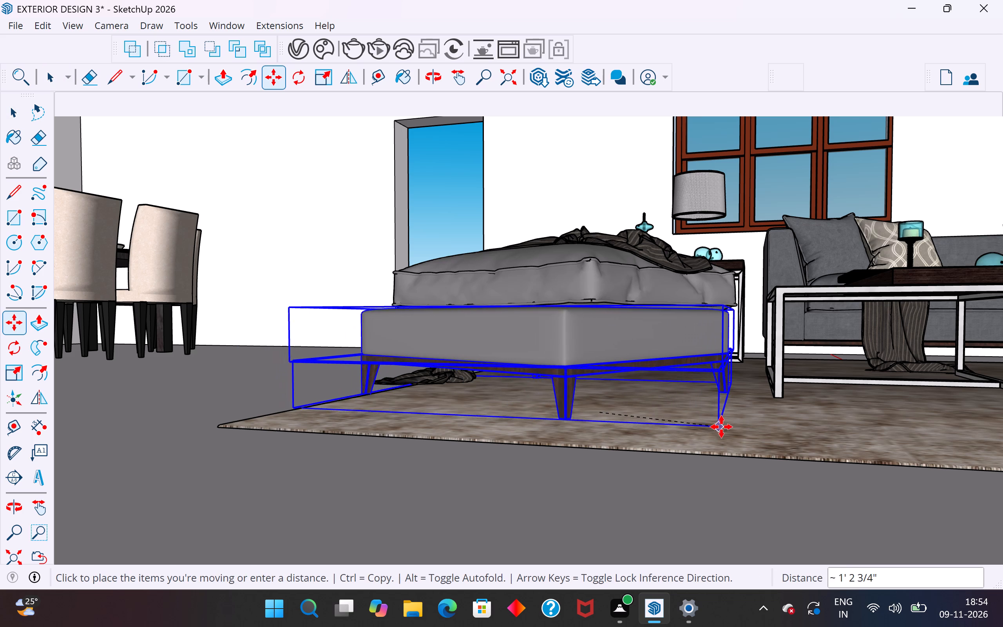
{"action": "left_click", "coordinate": [736, 424]}
{"action": "middle_click_drag", "start_coordinate": [666, 402], "coordinate": [690, 595]}
{"action": "scroll", "coordinate": [561, 410], "scroll_direction": "down", "scroll_amount": 3}
{"action": "middle_click_drag", "start_coordinate": [632, 428], "coordinate": [430, 421]}
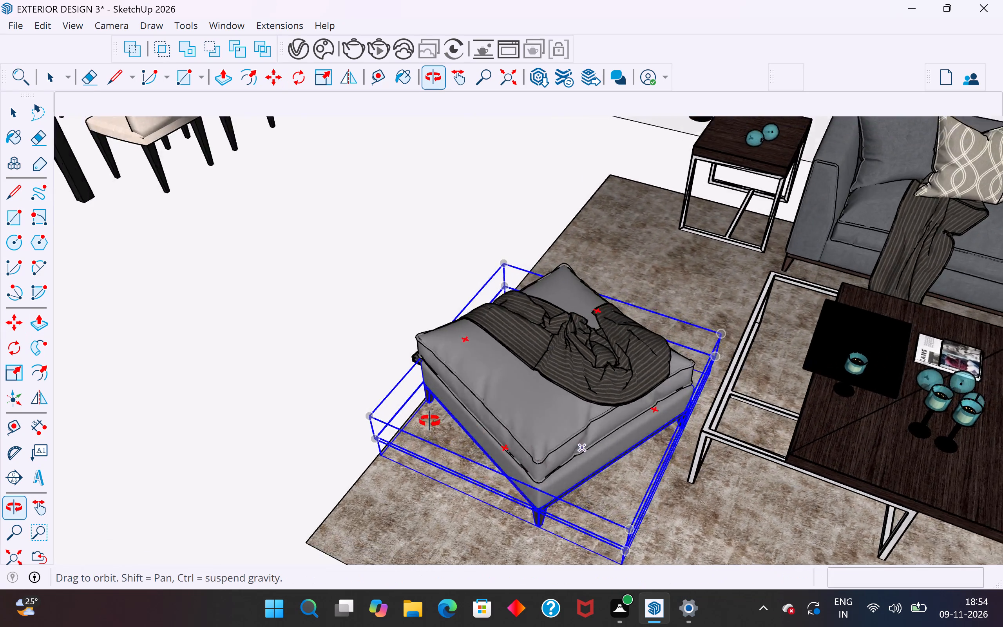
{"action": "middle_click_drag", "start_coordinate": [430, 421], "coordinate": [477, 525]}
{"action": "scroll", "coordinate": [575, 458], "scroll_direction": "down", "scroll_amount": 5}
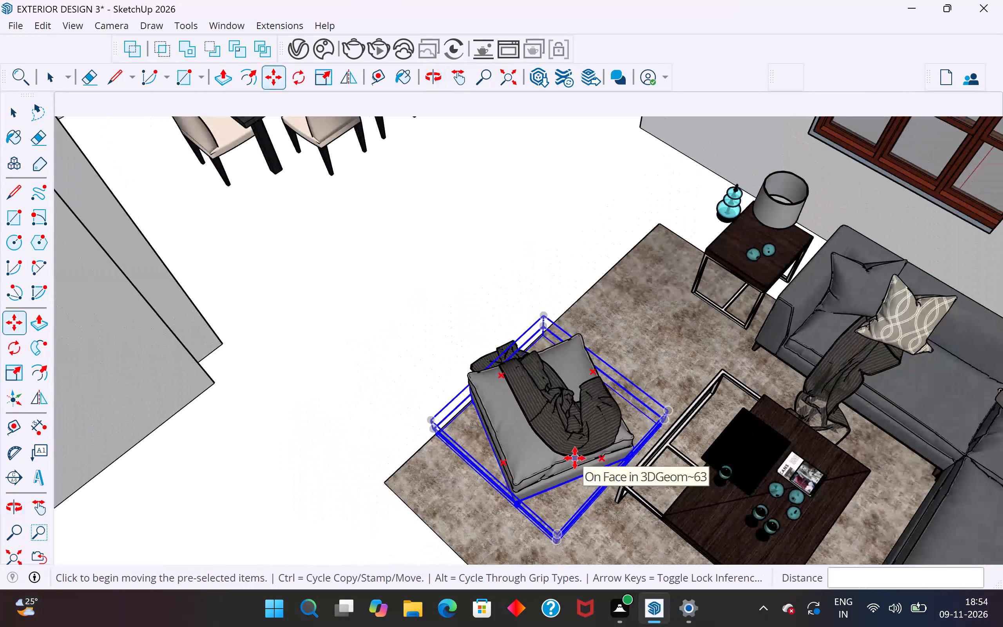
{"action": "scroll", "coordinate": [575, 458], "scroll_direction": "down", "scroll_amount": 3}
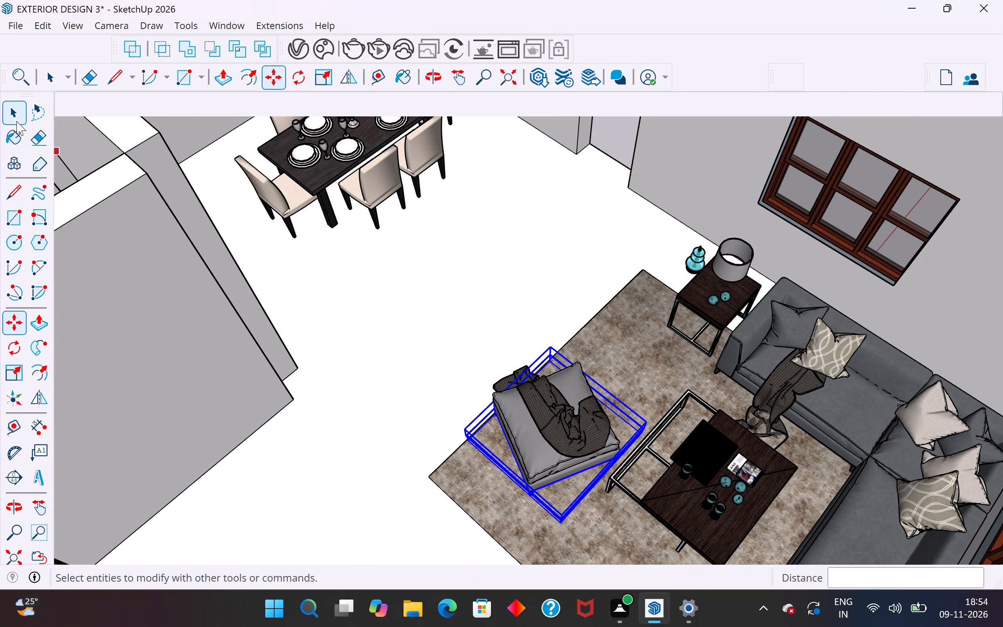
{"action": "left_click", "coordinate": [14, 114]}
{"action": "left_click", "coordinate": [449, 312]}
Examine the living-room furniture arrangement, the surrounding walls and the empty door opening from several angles.
{"action": "middle_click_drag", "start_coordinate": [659, 274], "coordinate": [838, 119]}
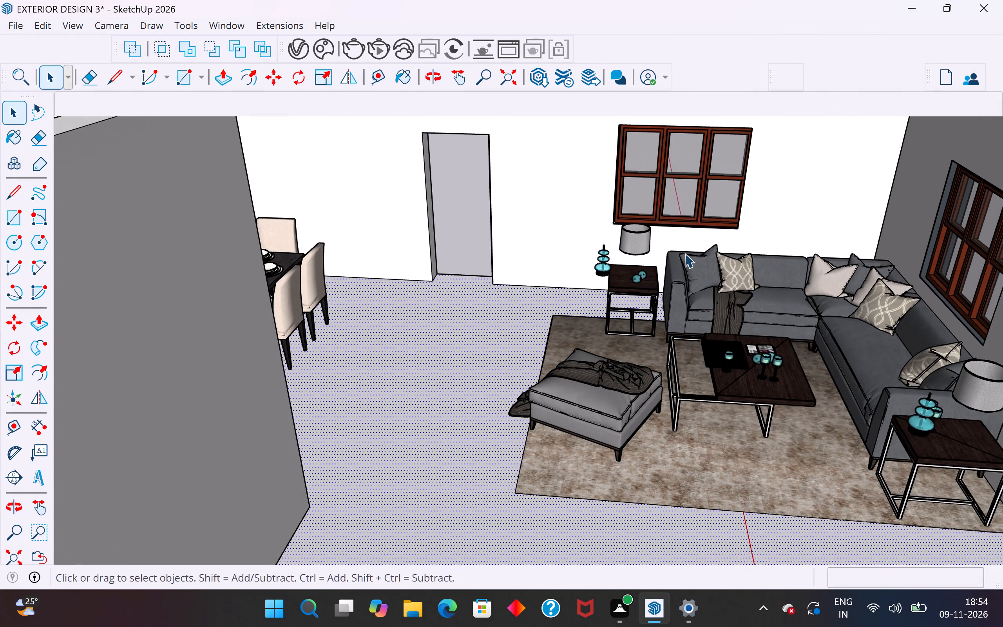
{"action": "middle_click_drag", "start_coordinate": [683, 257], "coordinate": [647, 204]}
{"action": "scroll", "coordinate": [543, 291], "scroll_direction": "down", "scroll_amount": 19}
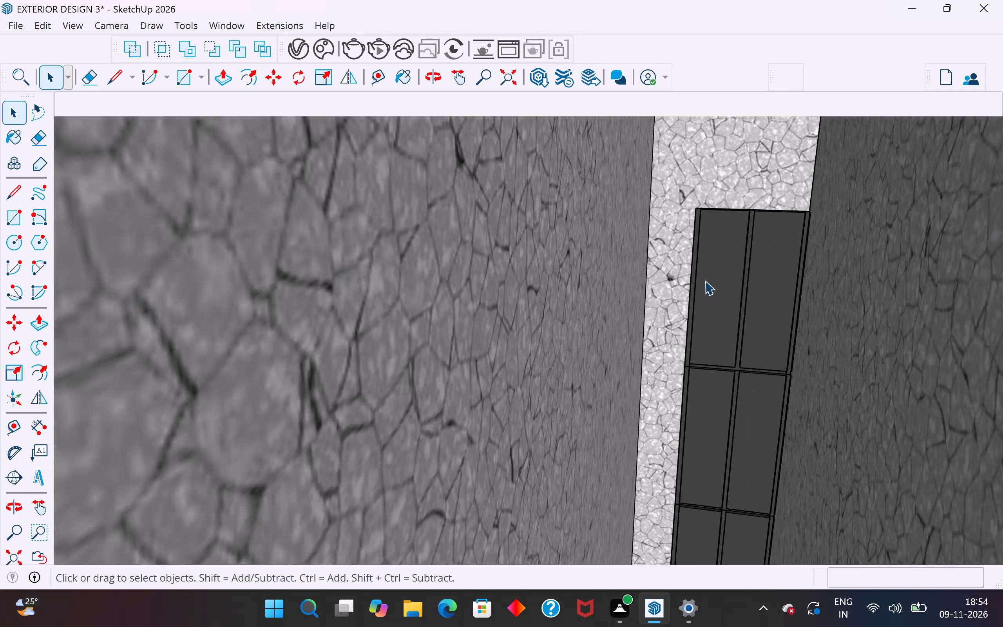
{"action": "scroll", "coordinate": [705, 281], "scroll_direction": "down", "scroll_amount": 20}
{"action": "scroll", "coordinate": [705, 281], "scroll_direction": "down", "scroll_amount": 9}
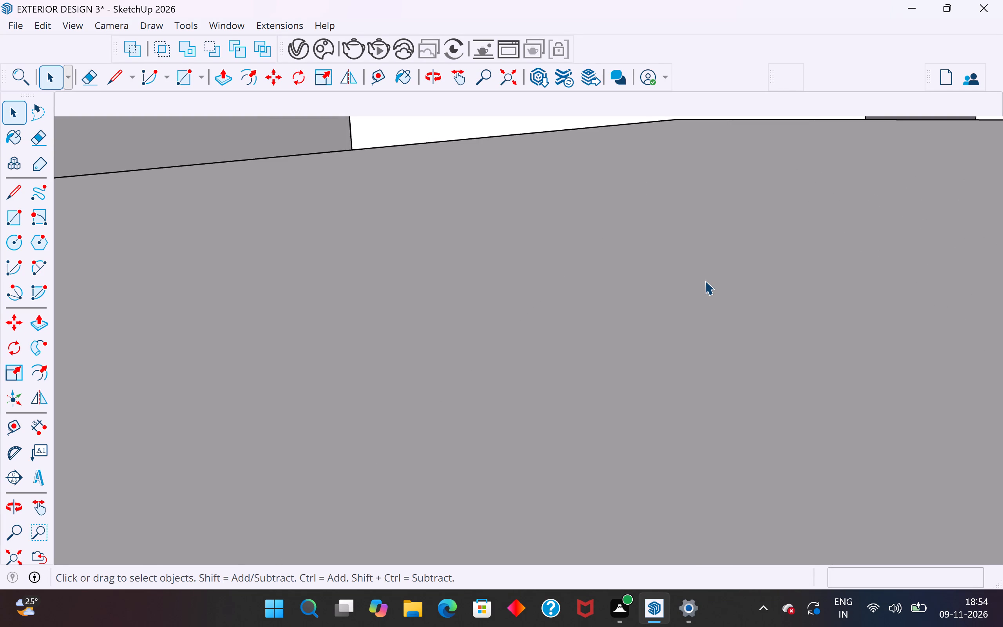
{"action": "scroll", "coordinate": [661, 324], "scroll_direction": "down", "scroll_amount": 12}
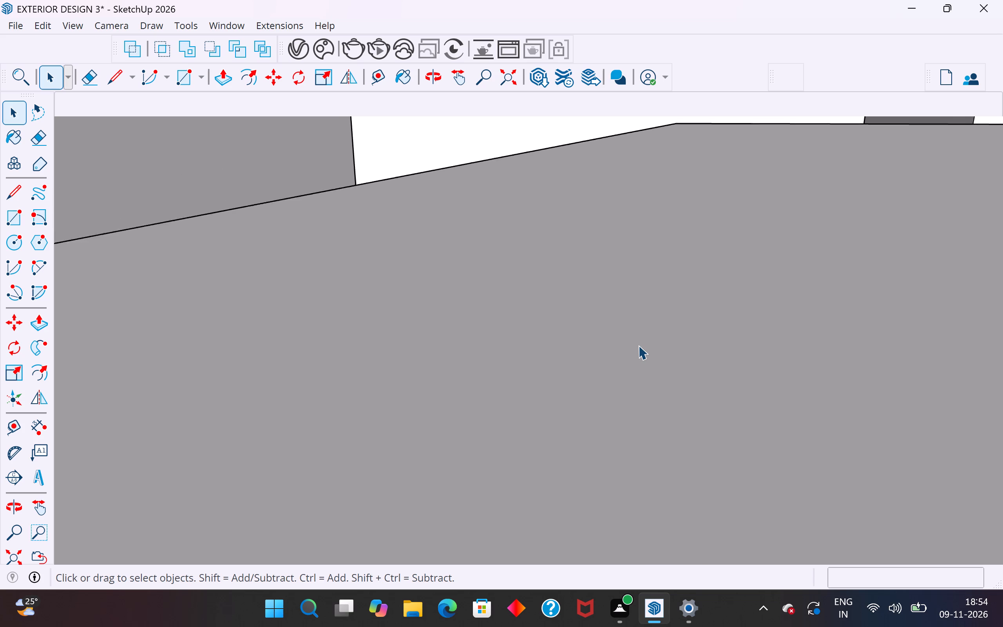
{"action": "scroll", "coordinate": [638, 345], "scroll_direction": "down", "scroll_amount": 11}
{"action": "scroll", "coordinate": [638, 345], "scroll_direction": "up", "scroll_amount": 1}
{"action": "scroll", "coordinate": [638, 345], "scroll_direction": "down", "scroll_amount": 7}
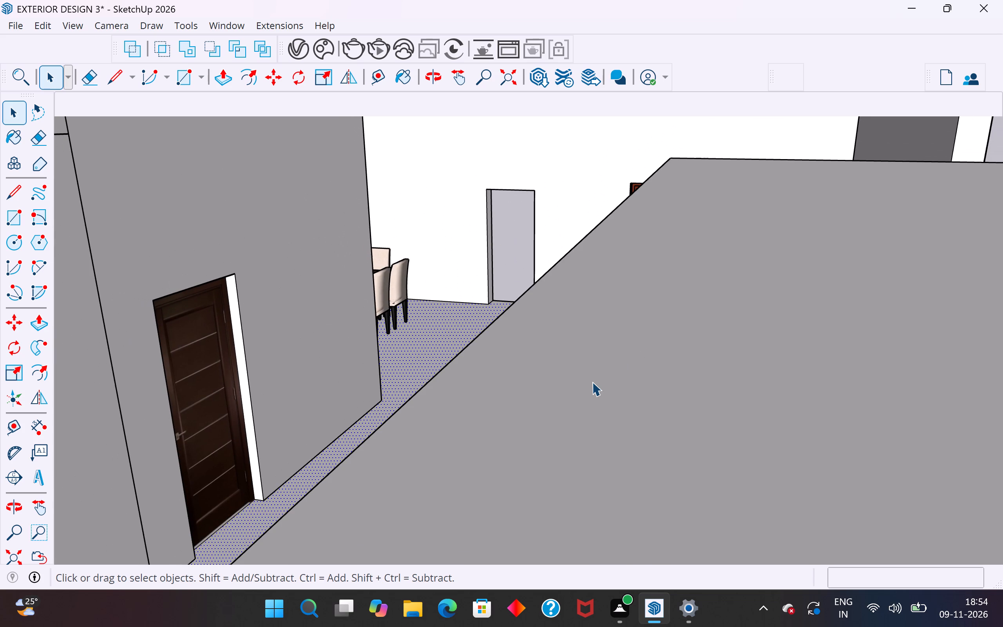
{"action": "scroll", "coordinate": [520, 547], "scroll_direction": "down", "scroll_amount": 4}
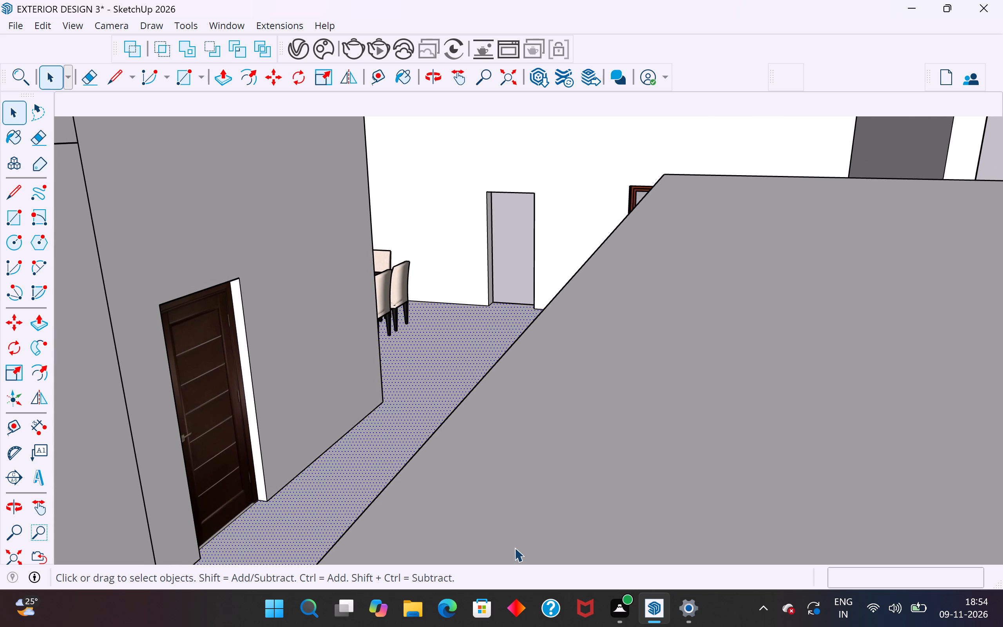
{"action": "scroll", "coordinate": [514, 547], "scroll_direction": "down", "scroll_amount": 6}
{"action": "left_click", "coordinate": [516, 243]}
{"action": "middle_click_drag", "start_coordinate": [555, 357], "coordinate": [646, 390]}
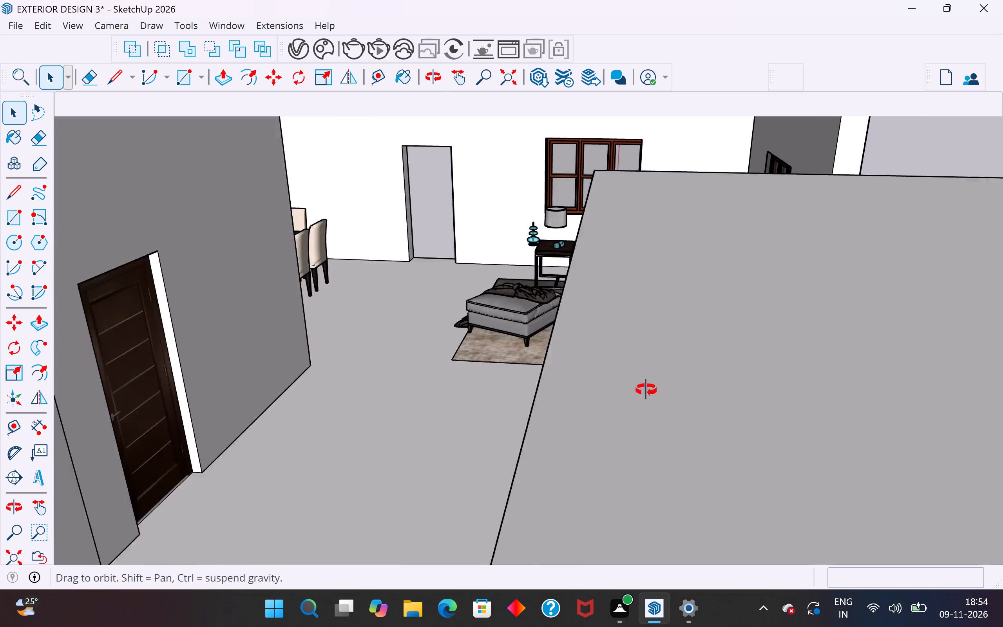
{"action": "middle_click_drag", "start_coordinate": [646, 390], "coordinate": [679, 386]}
{"action": "scroll", "coordinate": [246, 442], "scroll_direction": "down", "scroll_amount": 6}
{"action": "scroll", "coordinate": [184, 246], "scroll_direction": "up", "scroll_amount": 4}
{"action": "middle_click_drag", "start_coordinate": [292, 326], "coordinate": [334, 300]}
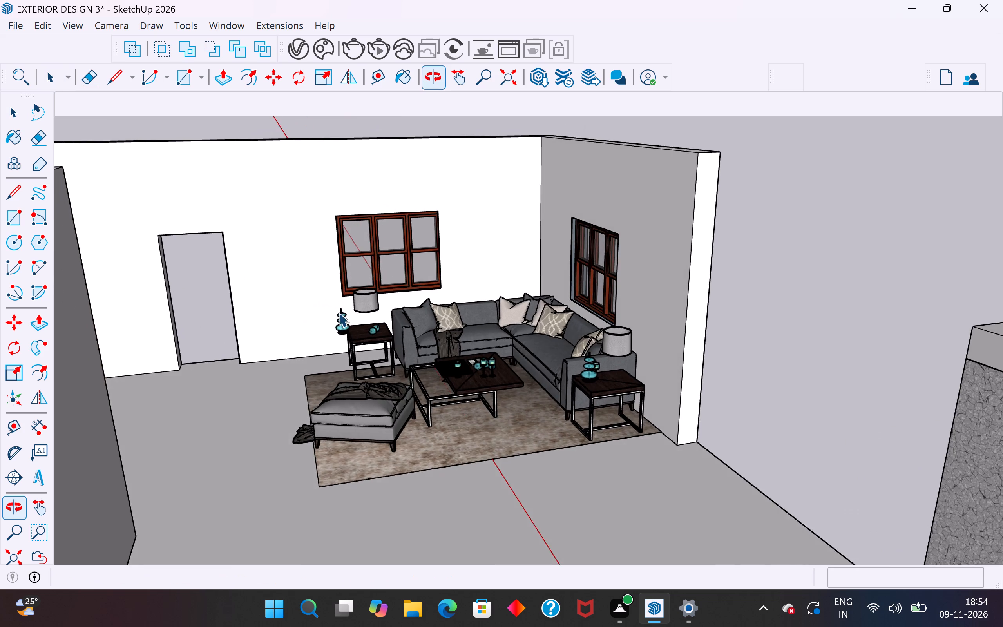
Move the turquoise lamp base about 1' 1 9/16" onto the side table, directly beneath its lampshade.
{"action": "scroll", "coordinate": [346, 332], "scroll_direction": "up", "scroll_amount": 15}
{"action": "left_click", "coordinate": [345, 325]}
{"action": "middle_click_drag", "start_coordinate": [338, 337], "coordinate": [362, 334]}
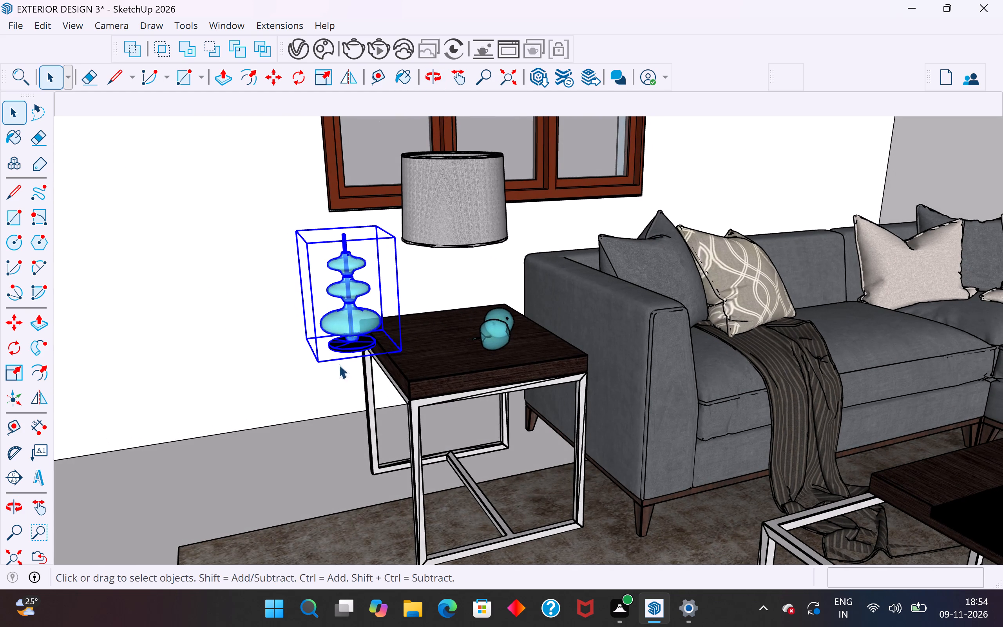
{"action": "key", "text": "m"}
{"action": "left_click", "coordinate": [319, 366]}
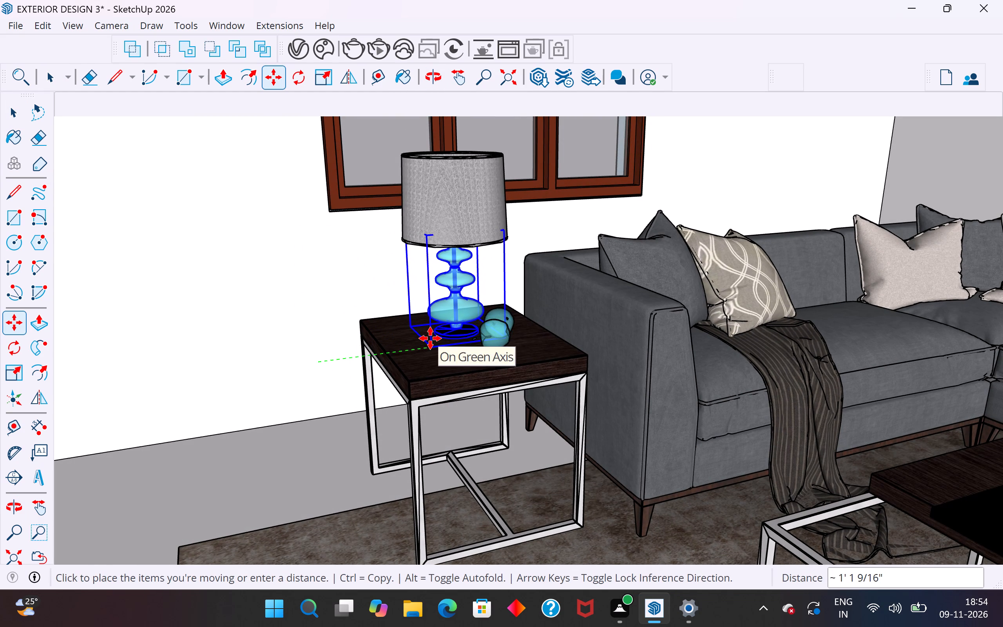
{"action": "left_click", "coordinate": [430, 338]}
Examine from several angles how the lamp base and decor sit on the side table beneath the lampshade.
{"action": "scroll", "coordinate": [394, 459], "scroll_direction": "down", "scroll_amount": 2}
{"action": "middle_click_drag", "start_coordinate": [448, 385], "coordinate": [503, 411]}
{"action": "scroll", "coordinate": [466, 369], "scroll_direction": "up", "scroll_amount": 5}
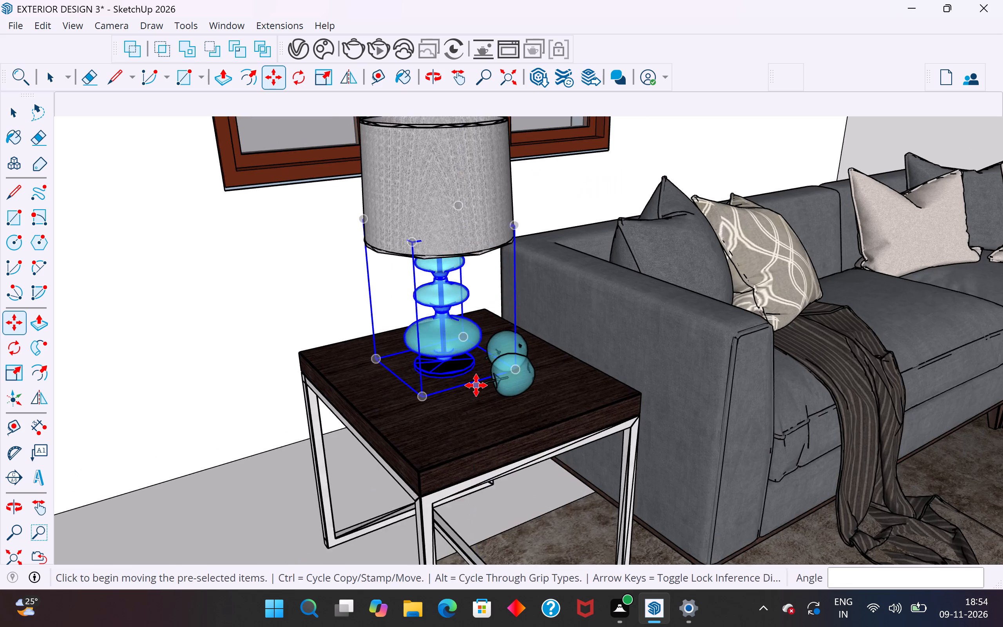
{"action": "scroll", "coordinate": [476, 385], "scroll_direction": "up", "scroll_amount": 6}
{"action": "middle_click_drag", "start_coordinate": [476, 385], "coordinate": [597, 338]}
{"action": "scroll", "coordinate": [574, 372], "scroll_direction": "up", "scroll_amount": 1}
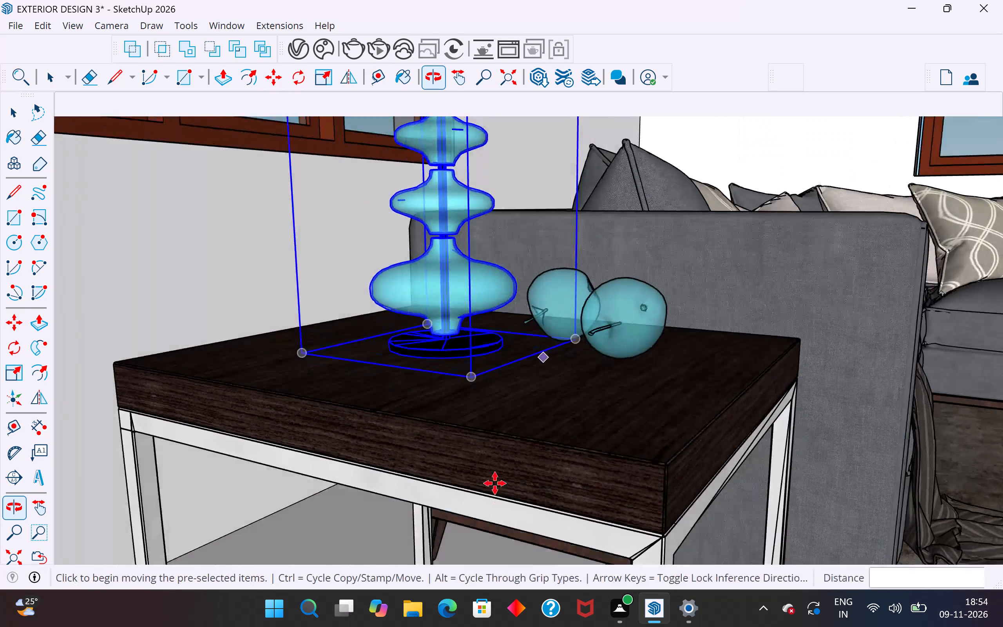
{"action": "scroll", "coordinate": [493, 487], "scroll_direction": "down", "scroll_amount": 7}
{"action": "scroll", "coordinate": [467, 273], "scroll_direction": "down", "scroll_amount": 3}
{"action": "middle_click_drag", "start_coordinate": [463, 368], "coordinate": [382, 277]}
{"action": "scroll", "coordinate": [375, 204], "scroll_direction": "up", "scroll_amount": 5}
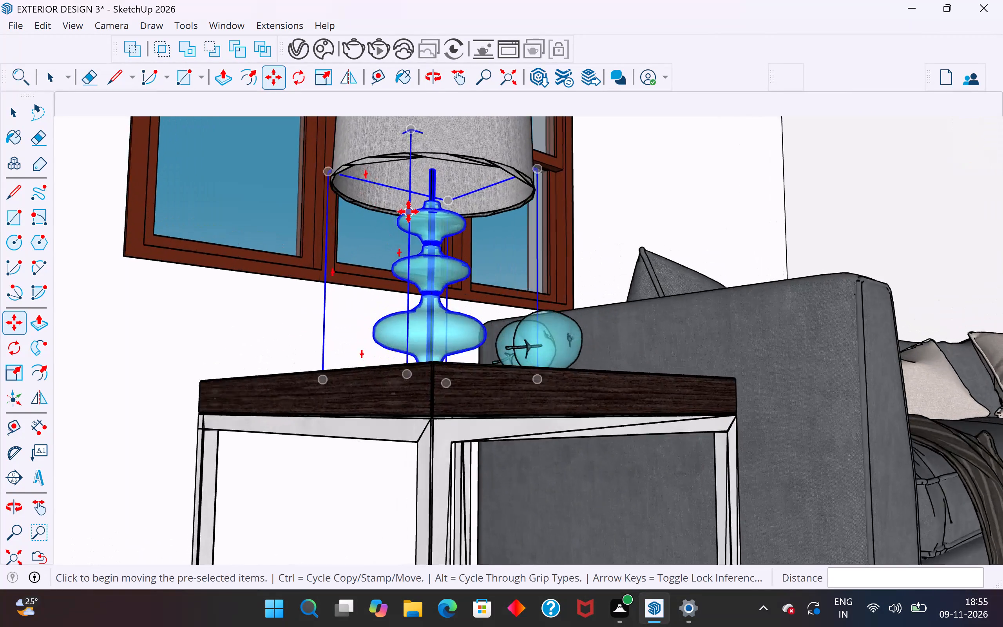
{"action": "scroll", "coordinate": [408, 212], "scroll_direction": "up", "scroll_amount": 3}
{"action": "scroll", "coordinate": [426, 246], "scroll_direction": "up", "scroll_amount": 2}
{"action": "middle_click_drag", "start_coordinate": [447, 274], "coordinate": [325, 390]}
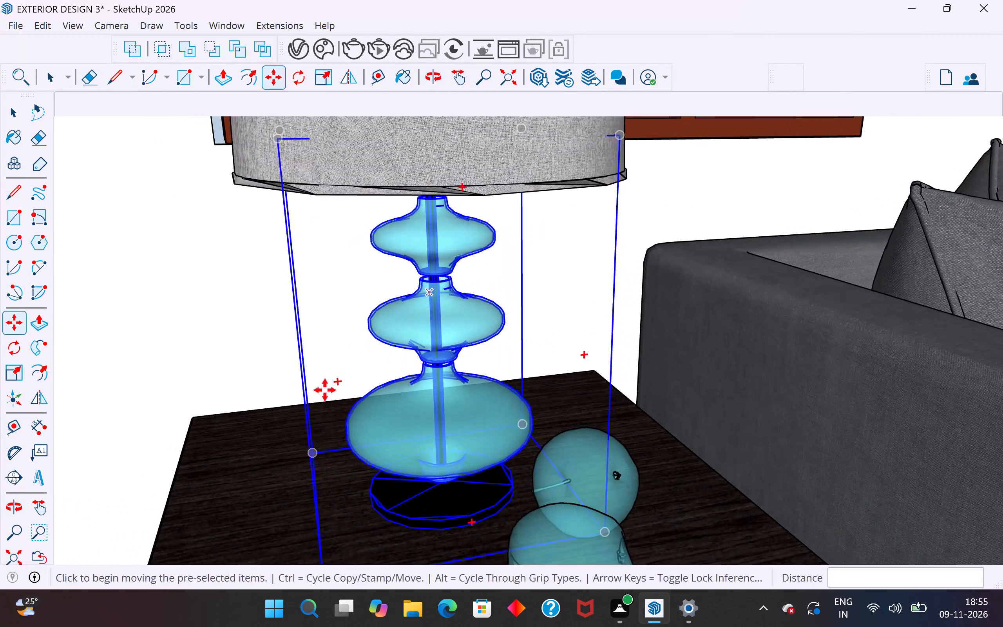
{"action": "scroll", "coordinate": [331, 339], "scroll_direction": "down", "scroll_amount": 4}
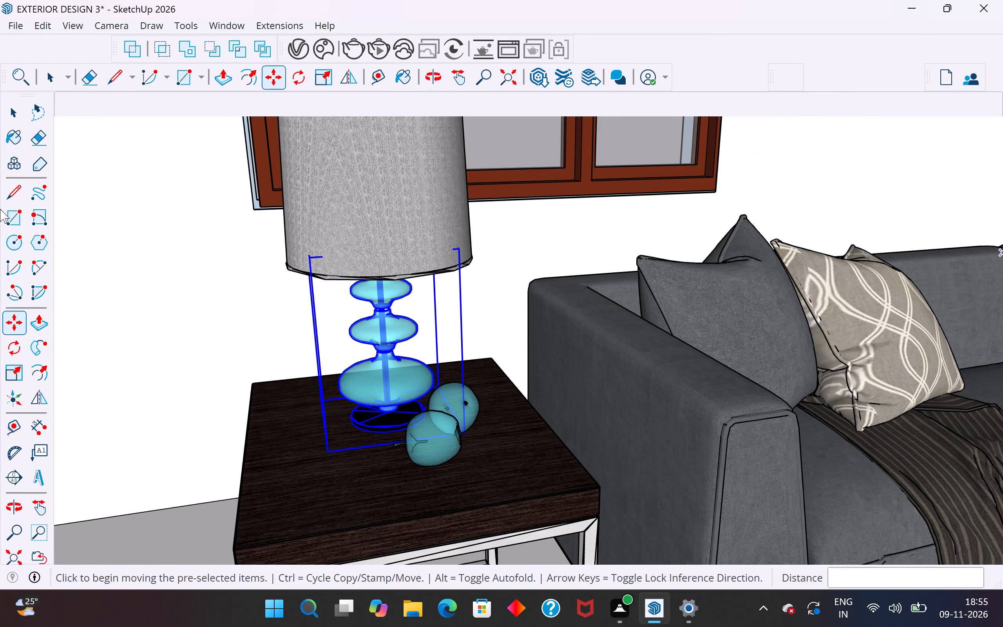
{"action": "left_click", "coordinate": [18, 118]}
{"action": "left_click", "coordinate": [320, 512]}
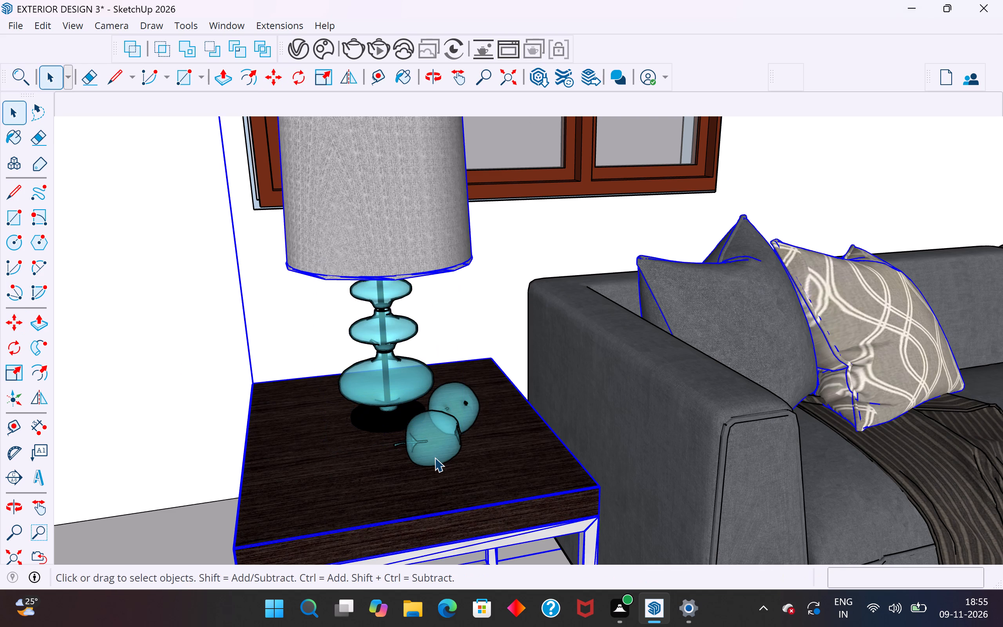
{"action": "left_click", "coordinate": [435, 457]}
{"action": "scroll", "coordinate": [435, 457], "scroll_direction": "down", "scroll_amount": 13}
{"action": "scroll", "coordinate": [455, 413], "scroll_direction": "down", "scroll_amount": 7}
{"action": "middle_click_drag", "start_coordinate": [462, 419], "coordinate": [456, 423]}
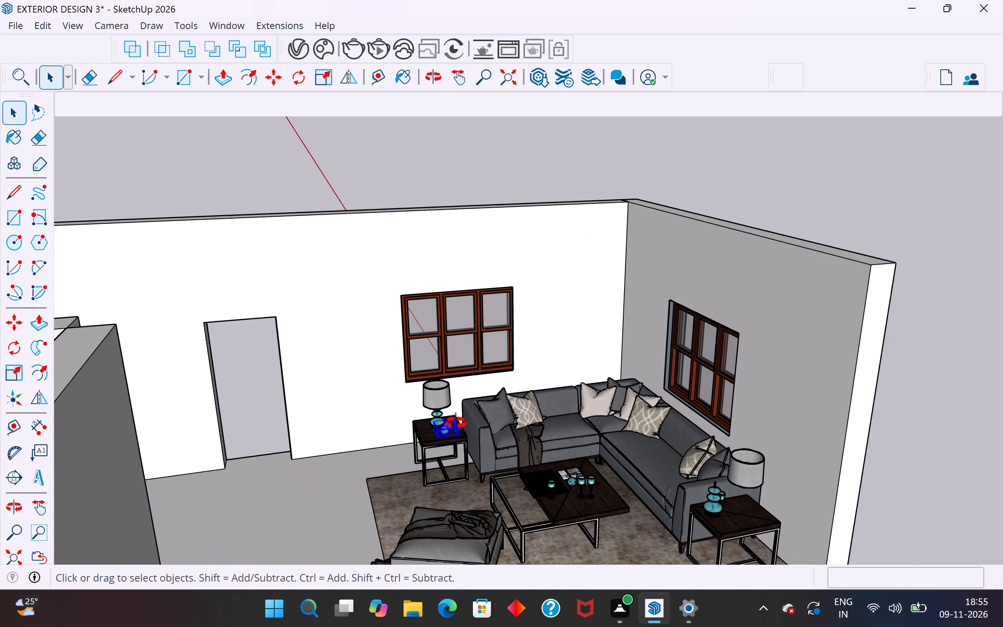
{"action": "middle_click_drag", "start_coordinate": [456, 423], "coordinate": [358, 447]}
Move the loose wooden door outside the house into the empty door opening in the front wall.
{"action": "left_click", "coordinate": [822, 243]}
{"action": "middle_click_drag", "start_coordinate": [831, 250], "coordinate": [771, 320]}
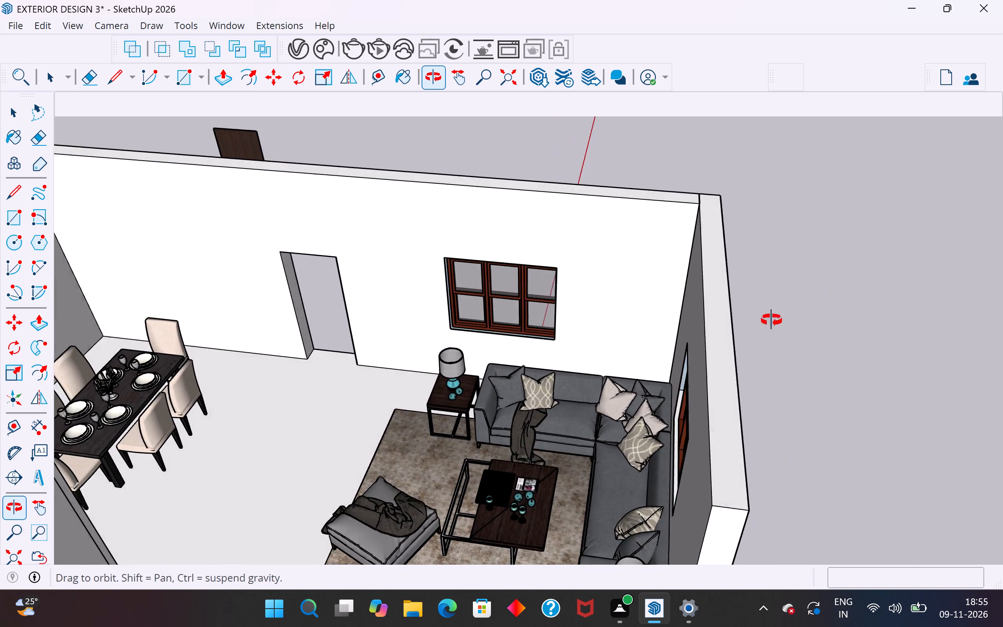
{"action": "middle_click_drag", "start_coordinate": [771, 320], "coordinate": [90, 269]}
{"action": "scroll", "coordinate": [237, 280], "scroll_direction": "down", "scroll_amount": 10}
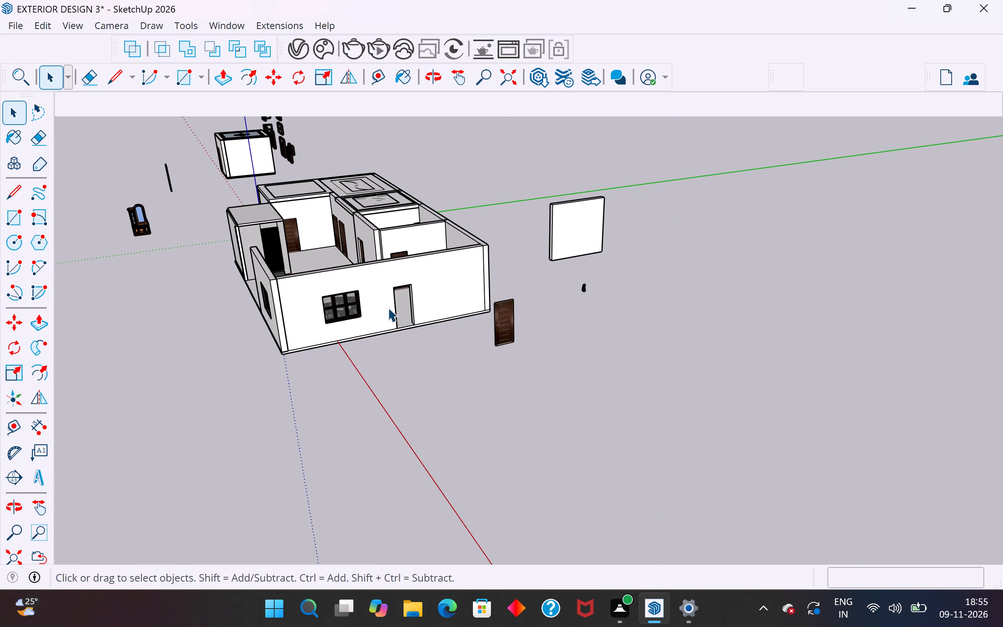
{"action": "left_click", "coordinate": [525, 345]}
{"action": "left_click", "coordinate": [505, 337]}
{"action": "middle_click_drag", "start_coordinate": [556, 350], "coordinate": [382, 359]}
{"action": "scroll", "coordinate": [400, 328], "scroll_direction": "up", "scroll_amount": 10}
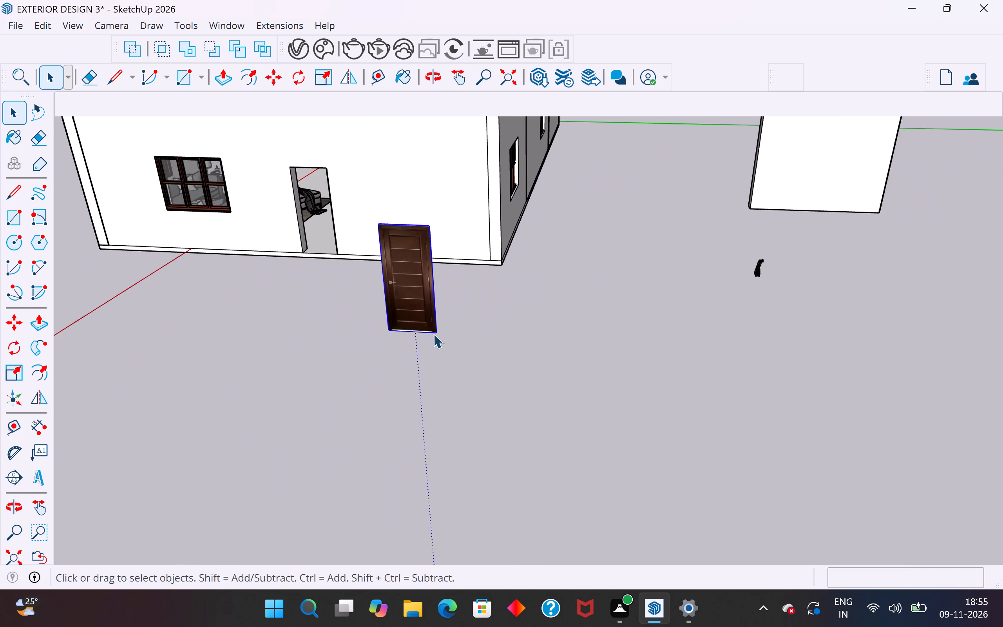
{"action": "key", "text": "m"}
{"action": "scroll", "coordinate": [435, 327], "scroll_direction": "up", "scroll_amount": 4}
{"action": "left_click", "coordinate": [444, 335]}
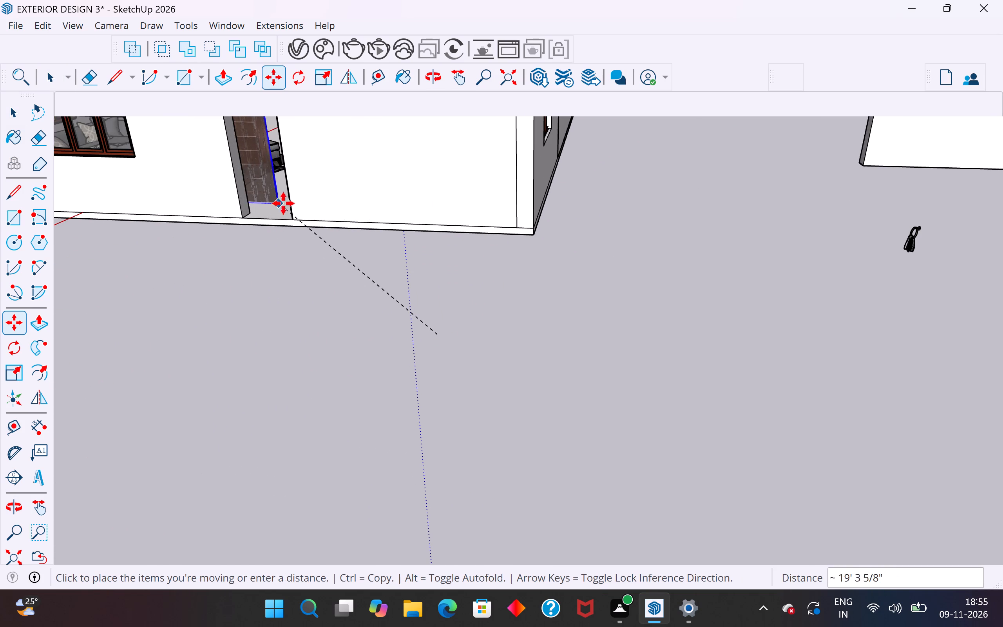
{"action": "left_click", "coordinate": [286, 217]}
Move the front door 5" inward within its wall opening.
{"action": "scroll", "coordinate": [511, 394], "scroll_direction": "down", "scroll_amount": 5}
{"action": "middle_click_drag", "start_coordinate": [543, 401], "coordinate": [779, 410]}
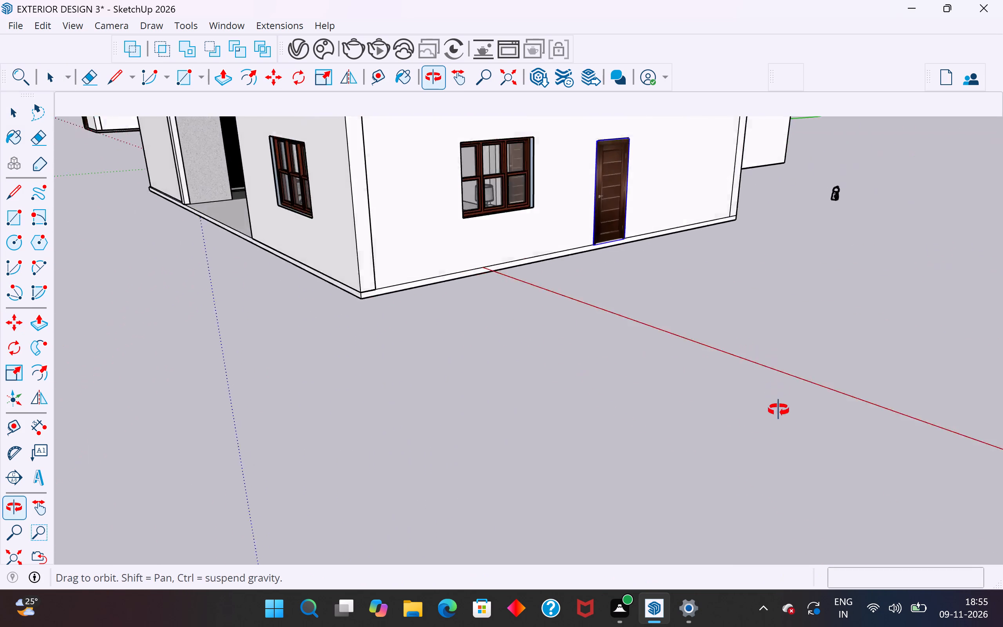
{"action": "middle_click_drag", "start_coordinate": [779, 410], "coordinate": [1002, 464]}
{"action": "middle_click_drag", "start_coordinate": [581, 408], "coordinate": [682, 443]}
{"action": "scroll", "coordinate": [756, 111], "scroll_direction": "up", "scroll_amount": 6}
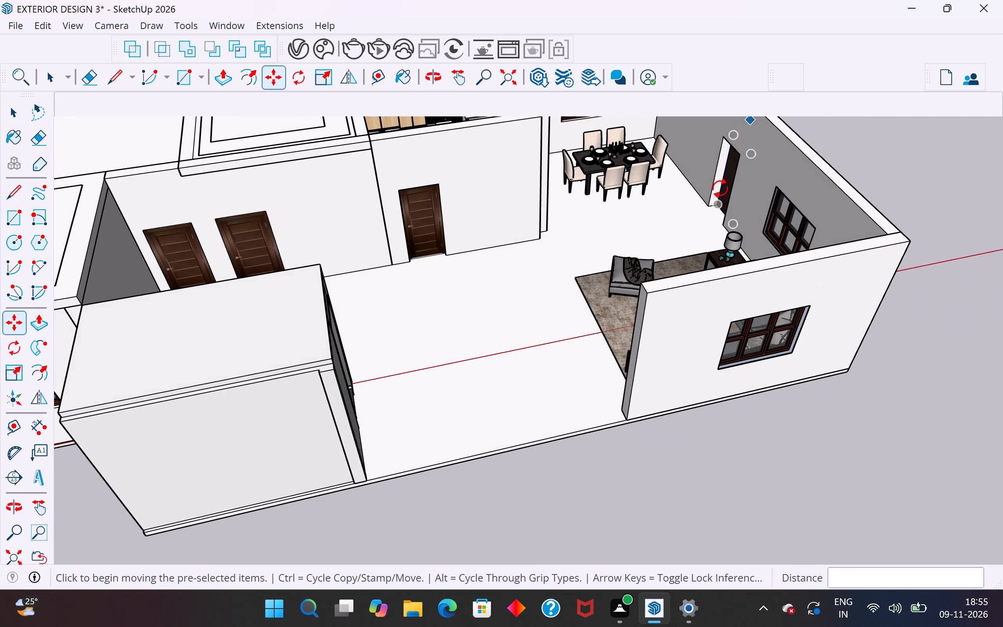
{"action": "scroll", "coordinate": [720, 188], "scroll_direction": "up", "scroll_amount": 15}
{"action": "left_click", "coordinate": [724, 257]}
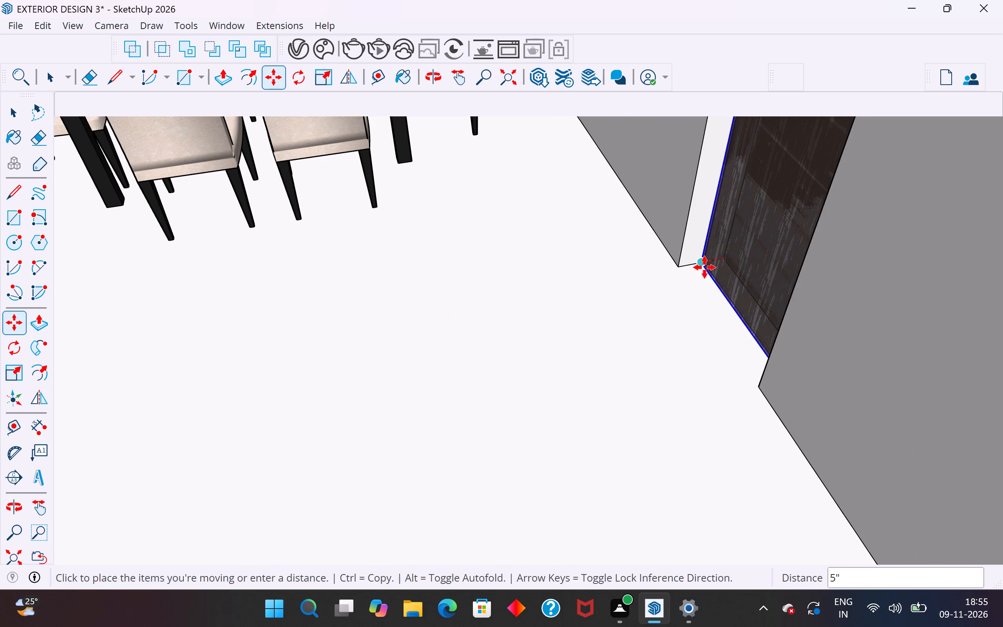
{"action": "left_click", "coordinate": [704, 267]}
{"action": "scroll", "coordinate": [652, 317], "scroll_direction": "down", "scroll_amount": 13}
{"action": "middle_click_drag", "start_coordinate": [609, 338], "coordinate": [446, 393]}
{"action": "left_click", "coordinate": [16, 117]}
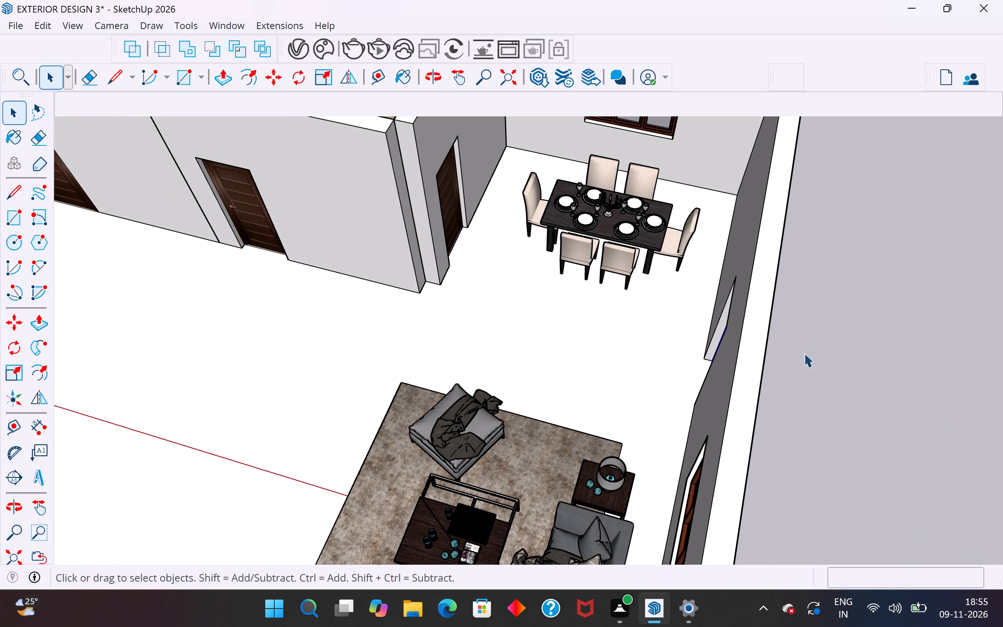
{"action": "left_click", "coordinate": [843, 349]}
Copy the kitchen wall with the door opening about 14' 1/16" sideways so it stands in front of the dining area.
{"action": "scroll", "coordinate": [471, 288], "scroll_direction": "up", "scroll_amount": 2}
{"action": "left_click", "coordinate": [410, 271]}
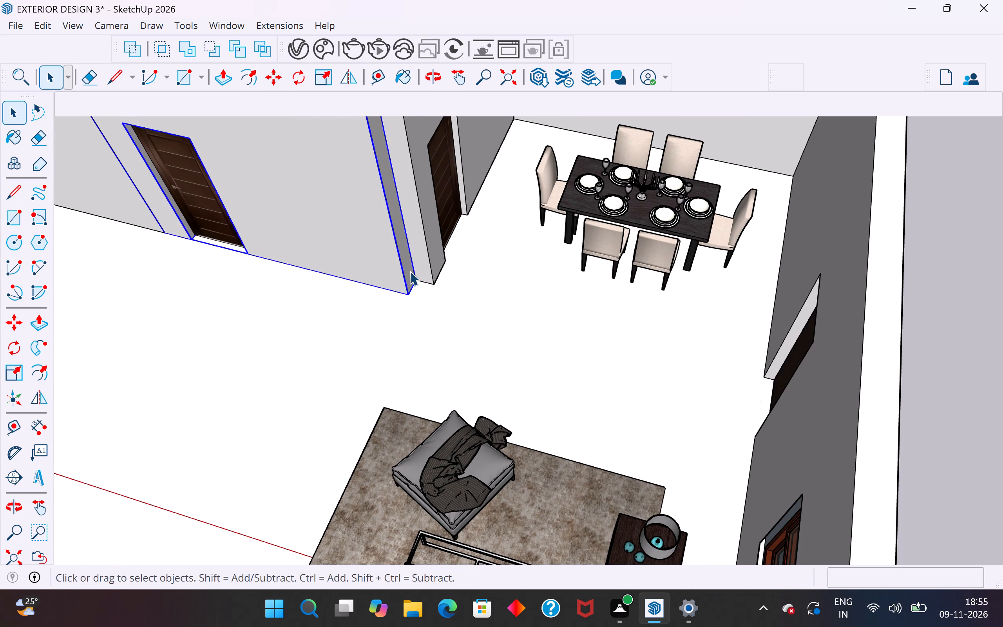
{"action": "scroll", "coordinate": [410, 271], "scroll_direction": "down", "scroll_amount": 6}
{"action": "middle_click_drag", "start_coordinate": [375, 299], "coordinate": [459, 257]}
{"action": "left_click", "coordinate": [329, 286]}
{"action": "scroll", "coordinate": [253, 298], "scroll_direction": "up", "scroll_amount": 3}
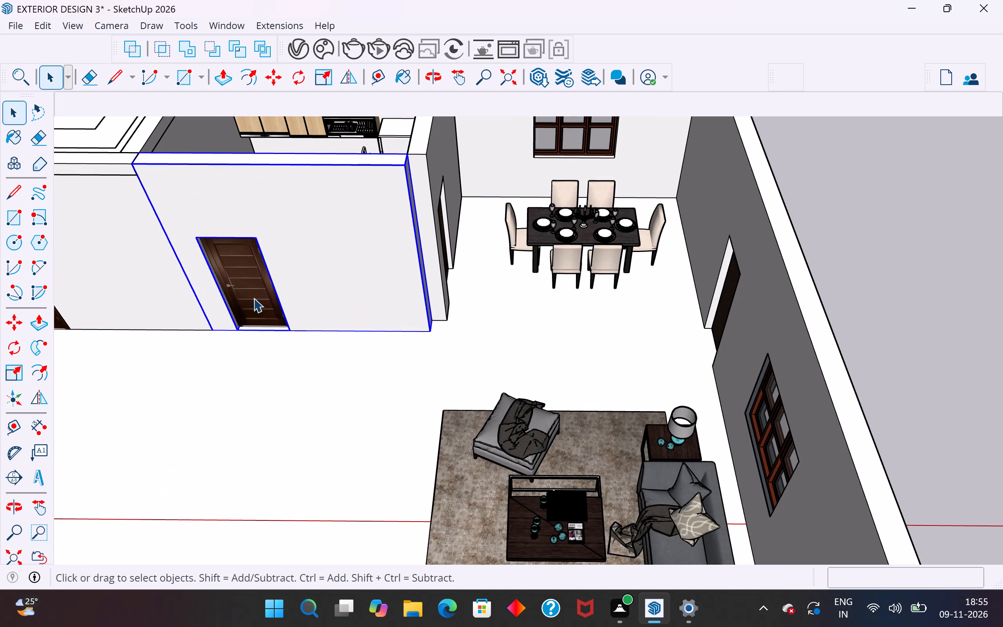
{"action": "key", "text": "m"}
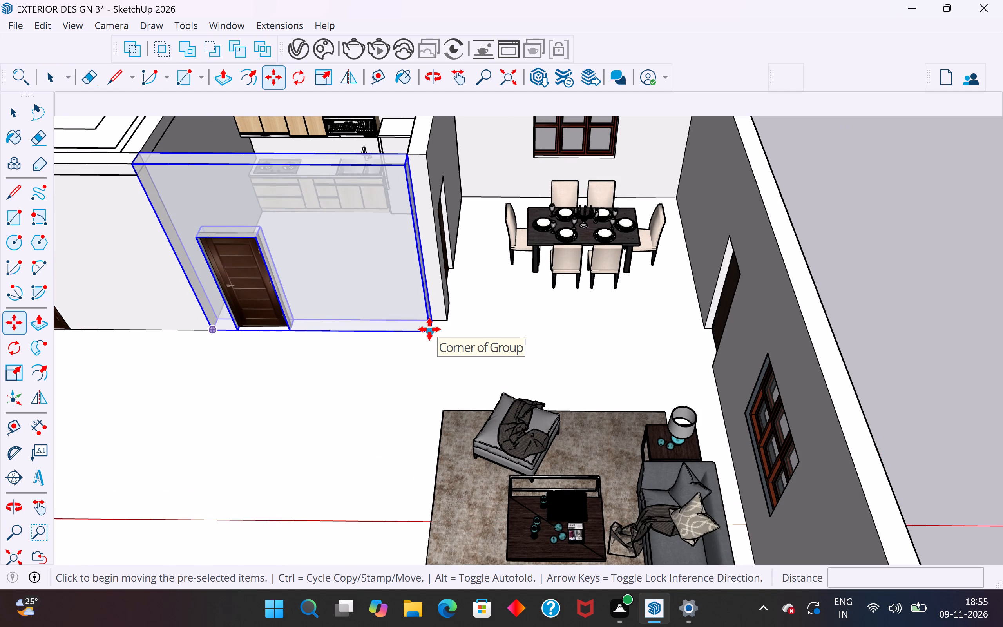
{"action": "left_click", "coordinate": [429, 329], "text": "ctrl"}
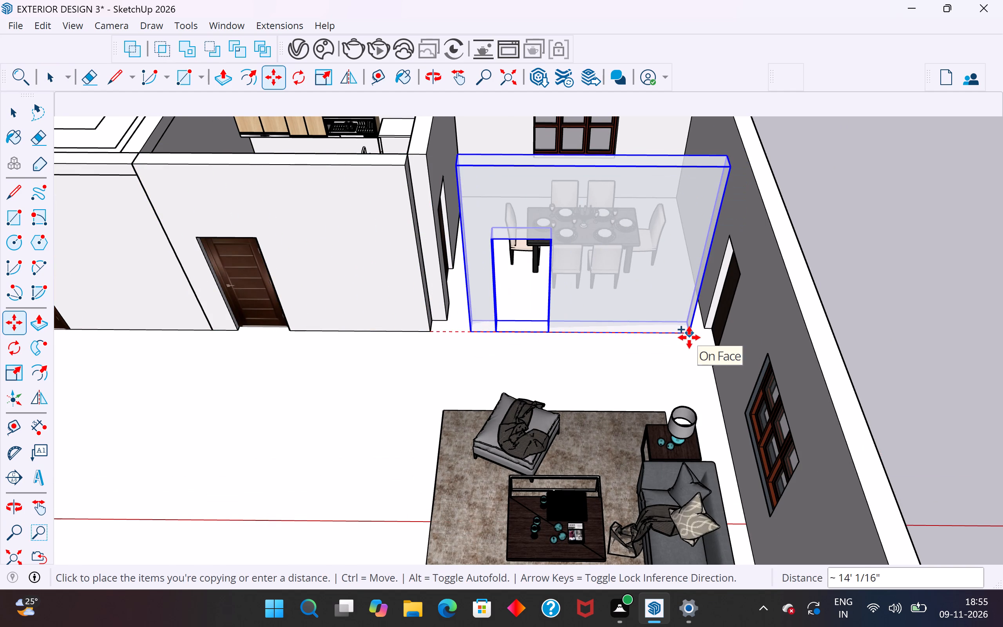
{"action": "left_click", "coordinate": [689, 337]}
Copy the kitchen door about 14' 1/16" sideways into the opening of the new dining-area wall.
{"action": "left_click", "coordinate": [19, 102]}
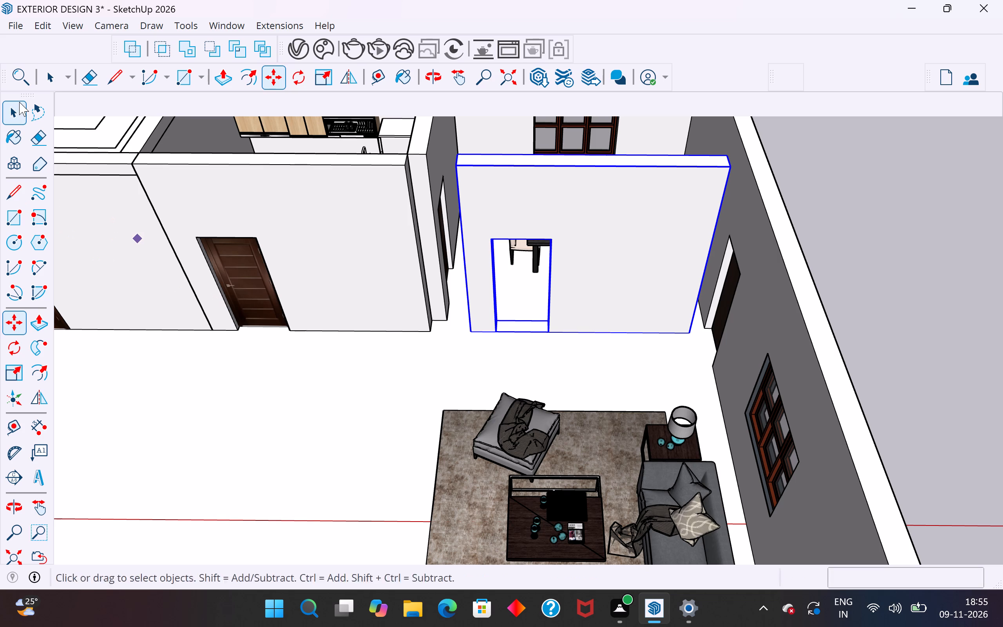
{"action": "left_click", "coordinate": [240, 282]}
{"action": "key", "text": "m"}
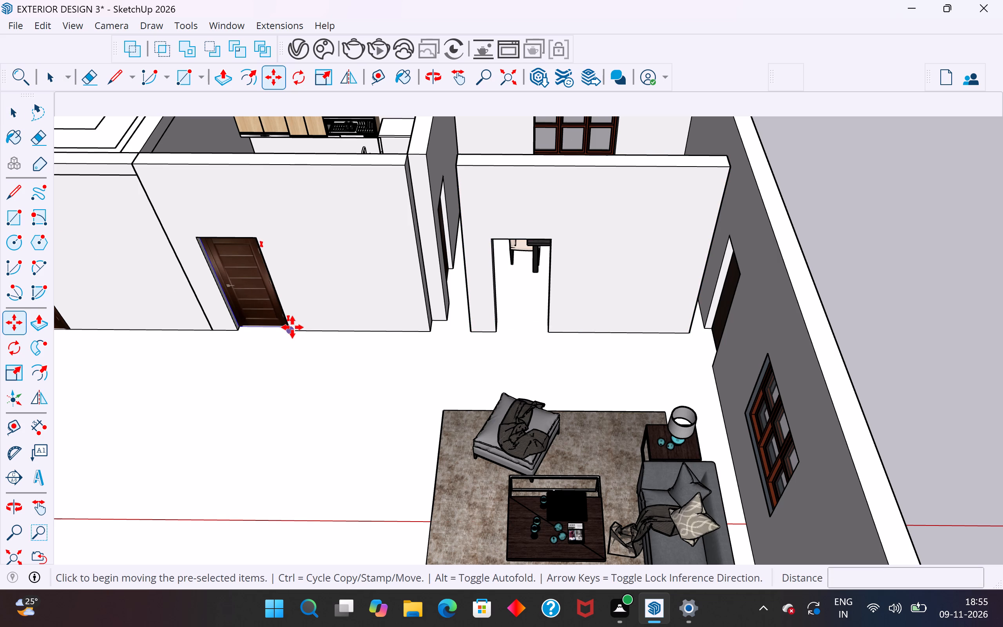
{"action": "left_click", "coordinate": [292, 327]}
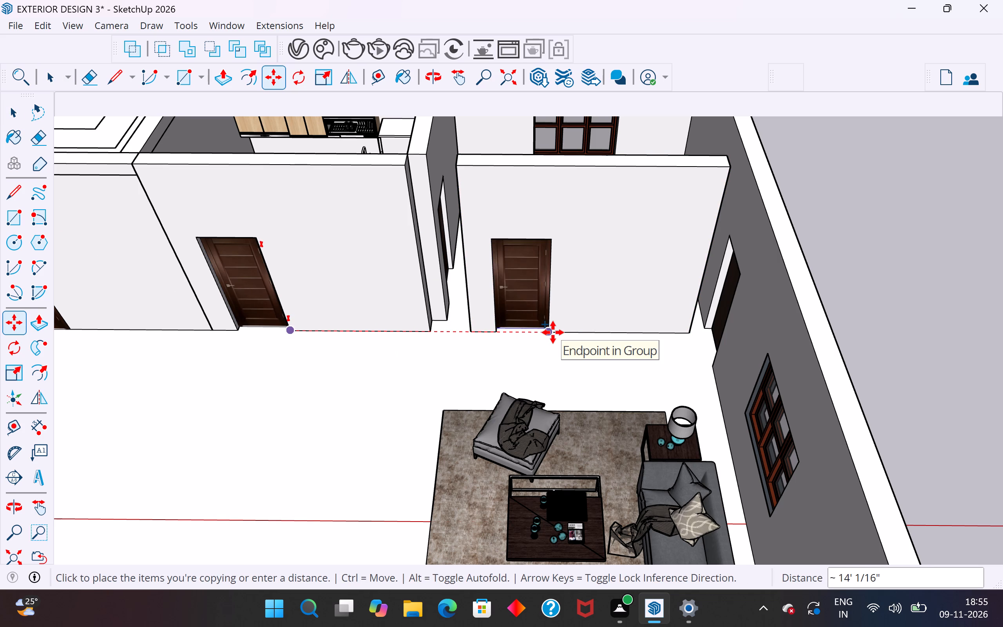
{"action": "left_click", "coordinate": [553, 332]}
{"action": "left_click", "coordinate": [15, 114]}
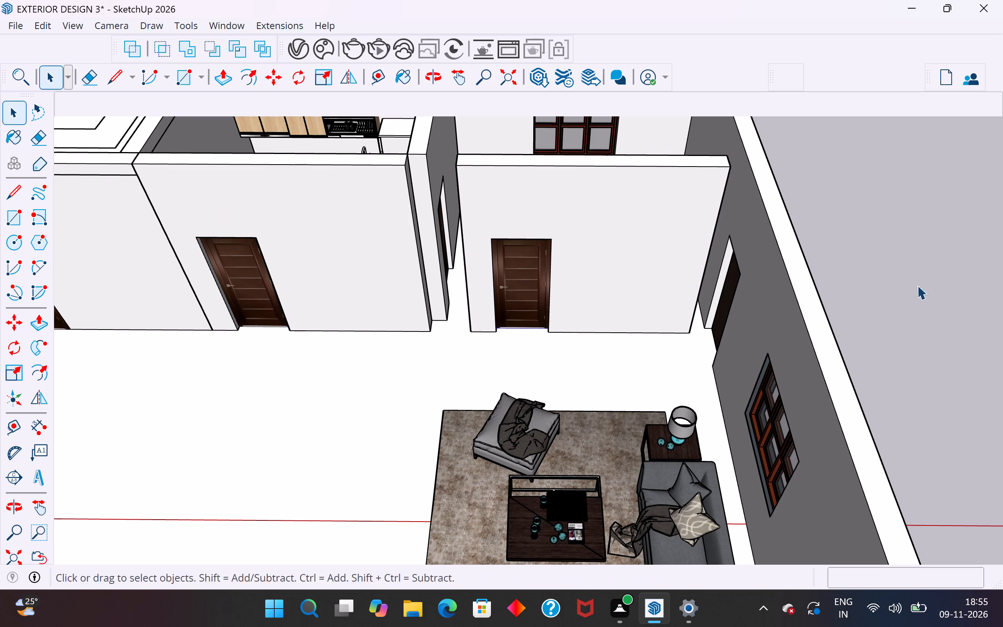
{"action": "left_click", "coordinate": [937, 274]}
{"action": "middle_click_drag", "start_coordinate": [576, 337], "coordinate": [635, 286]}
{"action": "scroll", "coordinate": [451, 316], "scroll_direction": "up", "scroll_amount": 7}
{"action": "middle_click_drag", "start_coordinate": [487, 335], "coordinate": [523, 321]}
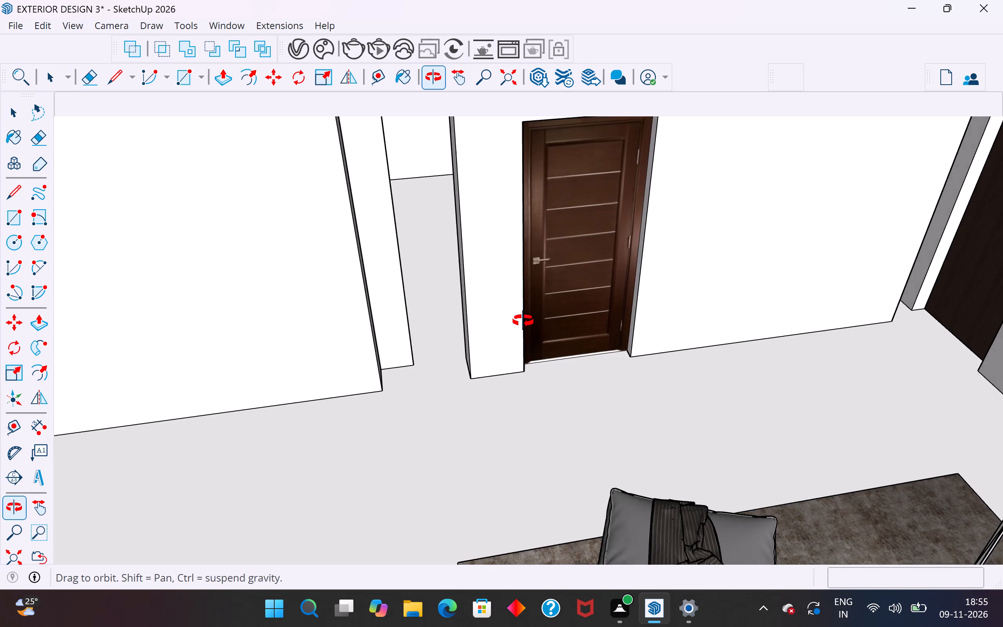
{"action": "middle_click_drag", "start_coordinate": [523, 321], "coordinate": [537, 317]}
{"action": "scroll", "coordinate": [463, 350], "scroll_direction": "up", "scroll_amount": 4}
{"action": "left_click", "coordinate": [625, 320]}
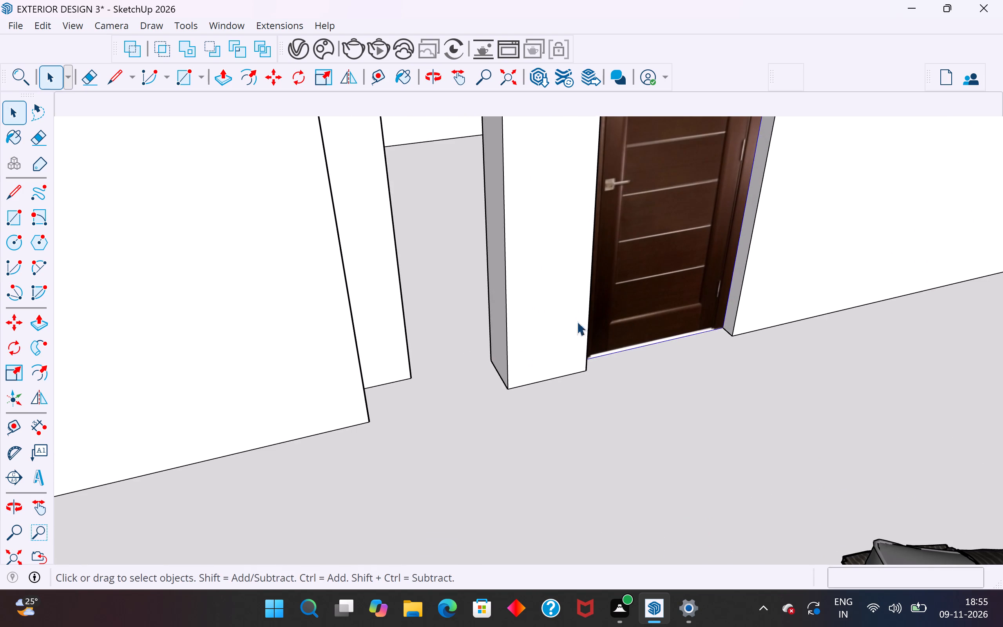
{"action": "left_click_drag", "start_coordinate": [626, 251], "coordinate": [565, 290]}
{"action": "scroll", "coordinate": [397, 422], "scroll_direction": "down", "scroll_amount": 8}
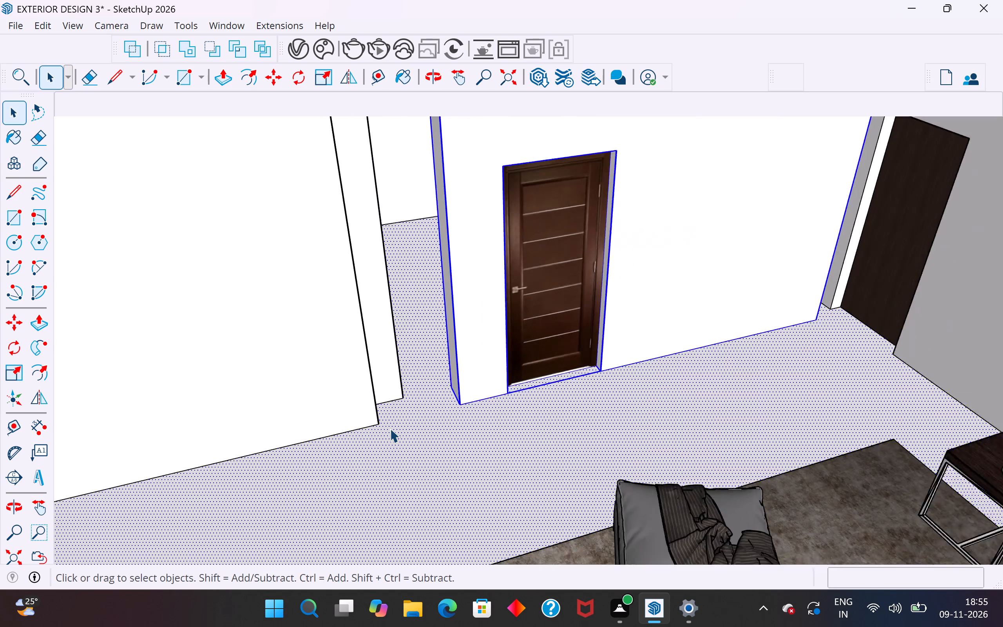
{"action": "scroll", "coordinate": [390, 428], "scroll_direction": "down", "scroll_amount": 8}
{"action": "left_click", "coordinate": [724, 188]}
Move the dining-area wall together with its door about 1' 4 7/16" so its corner meets the kitchen partition wall.
{"action": "left_click", "coordinate": [451, 304]}
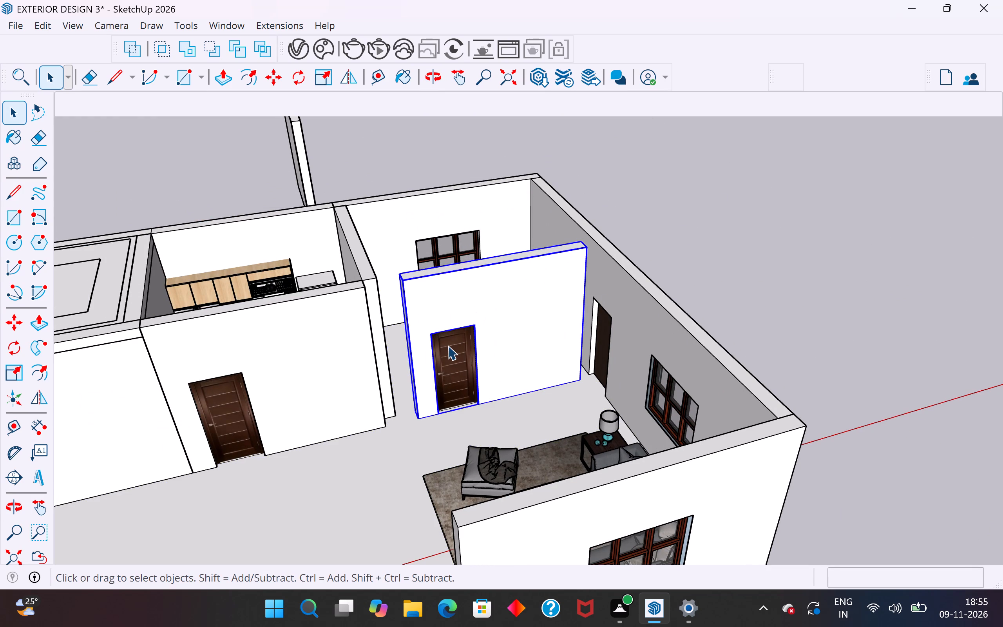
{"action": "left_click", "coordinate": [449, 356], "text": "shift"}
{"action": "key", "text": "m"}
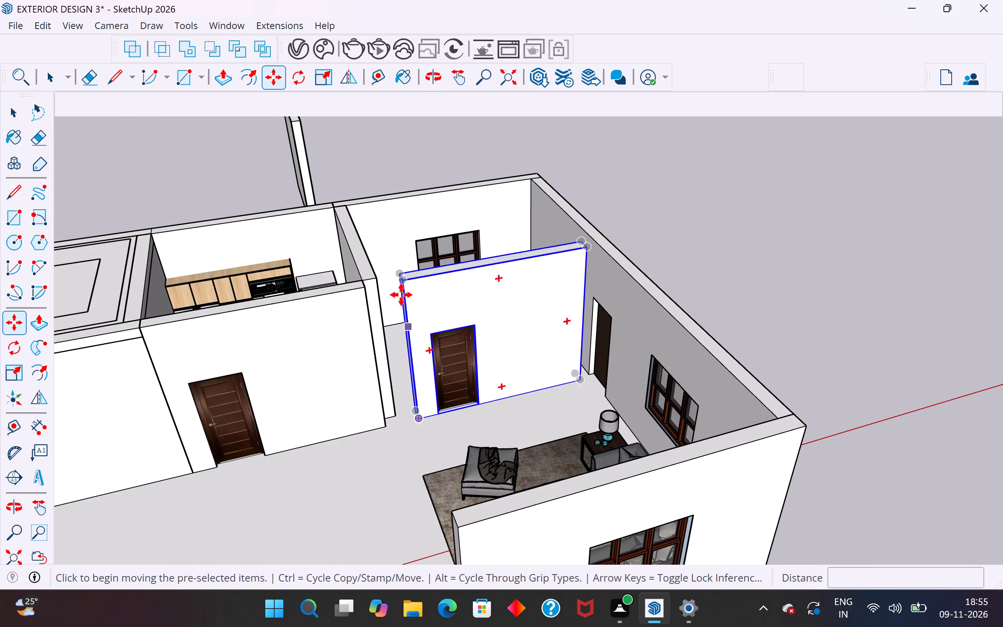
{"action": "scroll", "coordinate": [397, 280], "scroll_direction": "up", "scroll_amount": 4}
{"action": "left_click", "coordinate": [400, 273]}
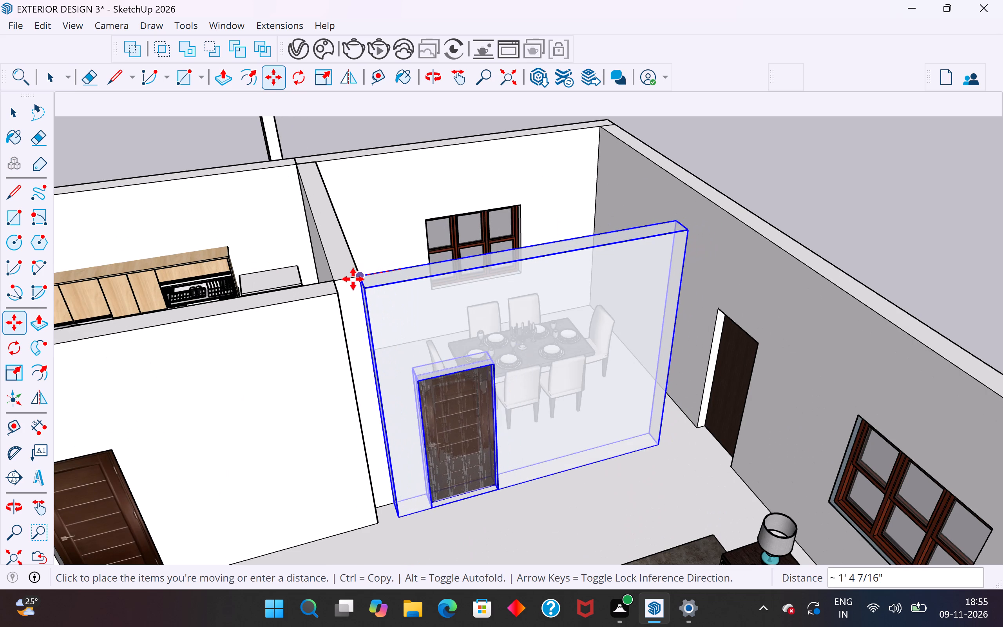
{"action": "left_click", "coordinate": [353, 279]}
{"action": "left_click", "coordinate": [5, 121]}
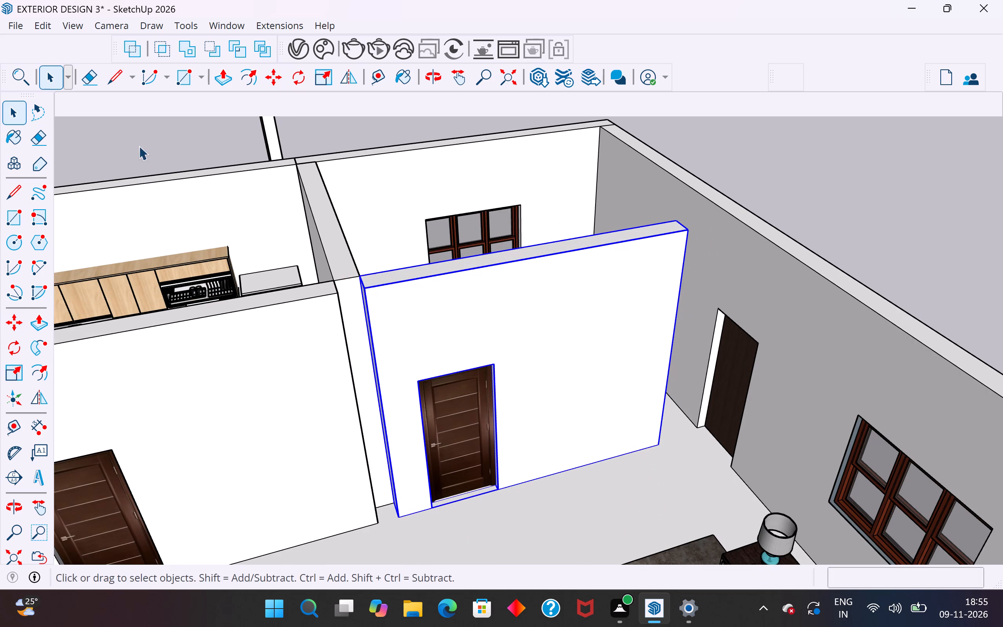
{"action": "left_click", "coordinate": [139, 146]}
Extend the end face of the kitchen's door wall 10" so it meets the corner of the dining-area wall.
{"action": "middle_click_drag", "start_coordinate": [382, 413], "coordinate": [323, 422]}
{"action": "scroll", "coordinate": [346, 296], "scroll_direction": "up", "scroll_amount": 12}
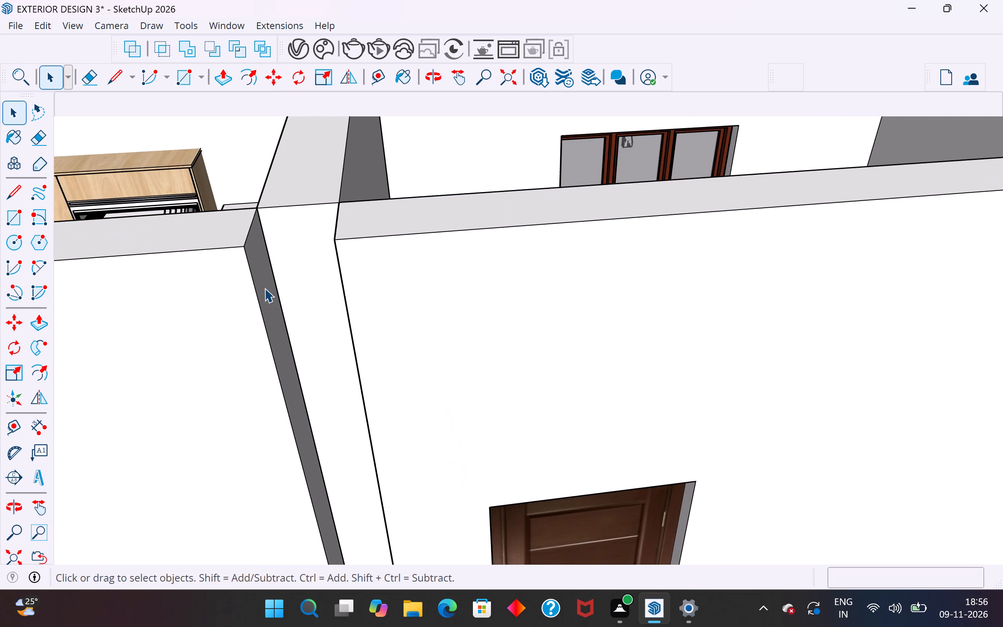
{"action": "triple_click", "coordinate": [264, 288]}
{"action": "left_click", "coordinate": [264, 288]}
{"action": "left_click", "coordinate": [264, 288]}
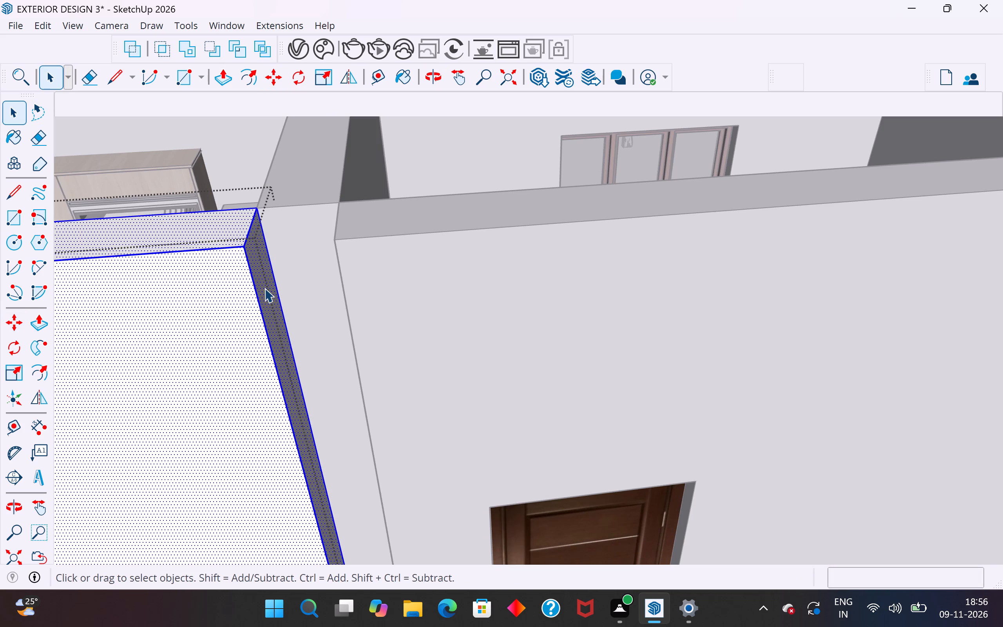
{"action": "left_click", "coordinate": [36, 320]}
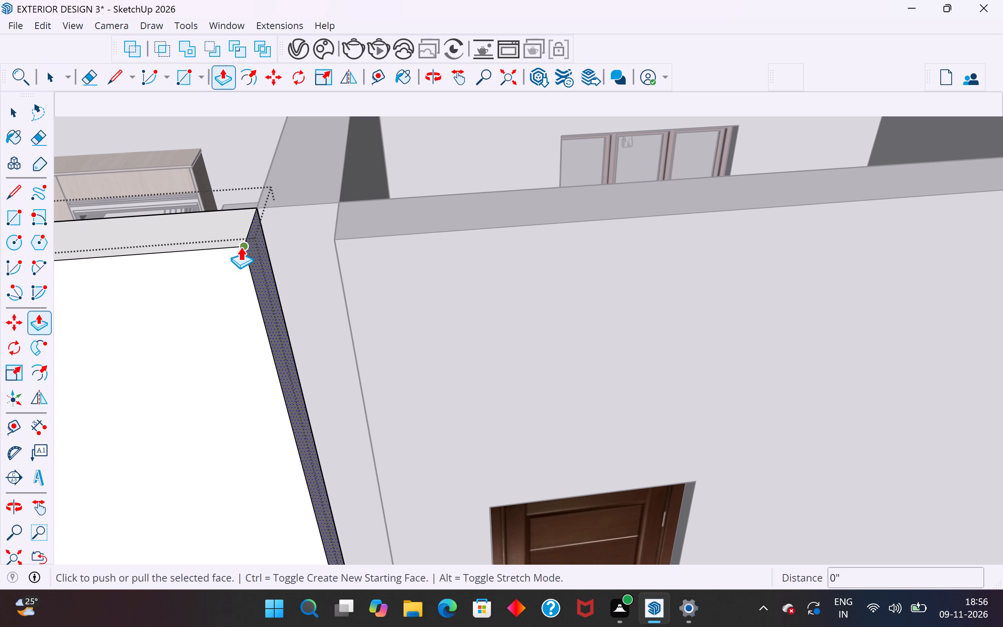
{"action": "left_click", "coordinate": [243, 246]}
{"action": "left_click", "coordinate": [335, 241]}
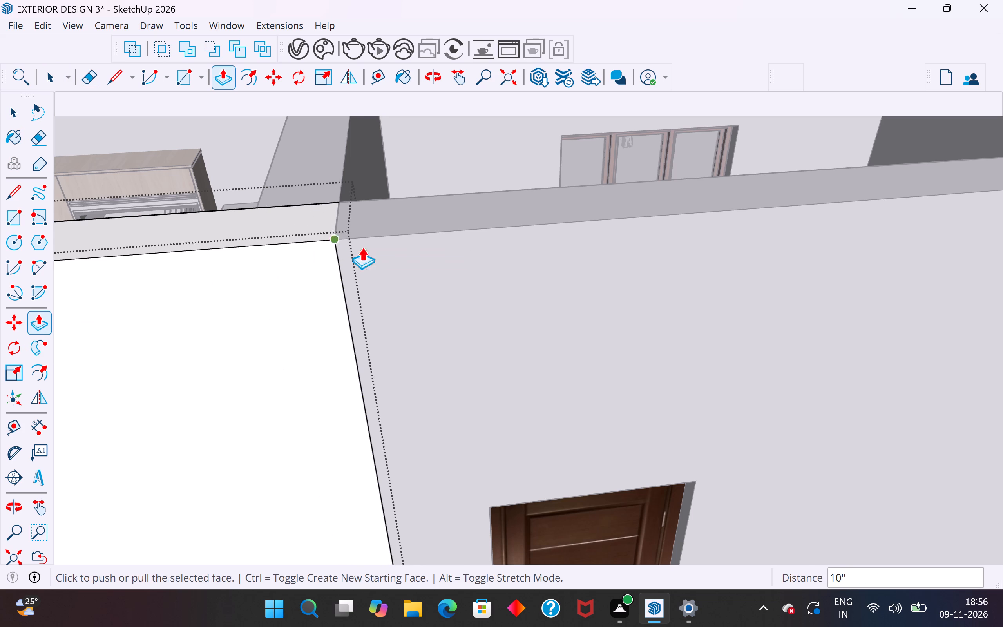
{"action": "scroll", "coordinate": [381, 338], "scroll_direction": "down", "scroll_amount": 18}
{"action": "left_click", "coordinate": [11, 106]}
{"action": "left_click", "coordinate": [268, 153]}
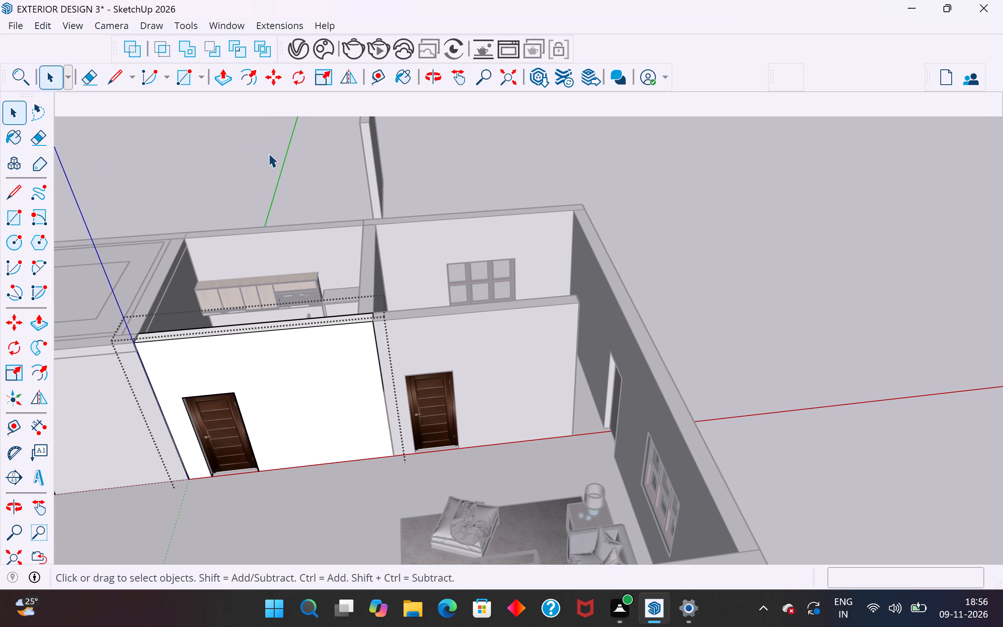
Extend the free end of the dining-area wall about 2' 2 15/16" to close the gap to the outer wall.
{"action": "middle_click_drag", "start_coordinate": [508, 386], "coordinate": [673, 344]}
{"action": "scroll", "coordinate": [651, 328], "scroll_direction": "up", "scroll_amount": 5}
{"action": "middle_click_drag", "start_coordinate": [640, 341], "coordinate": [613, 299]}
{"action": "scroll", "coordinate": [581, 428], "scroll_direction": "up", "scroll_amount": 4}
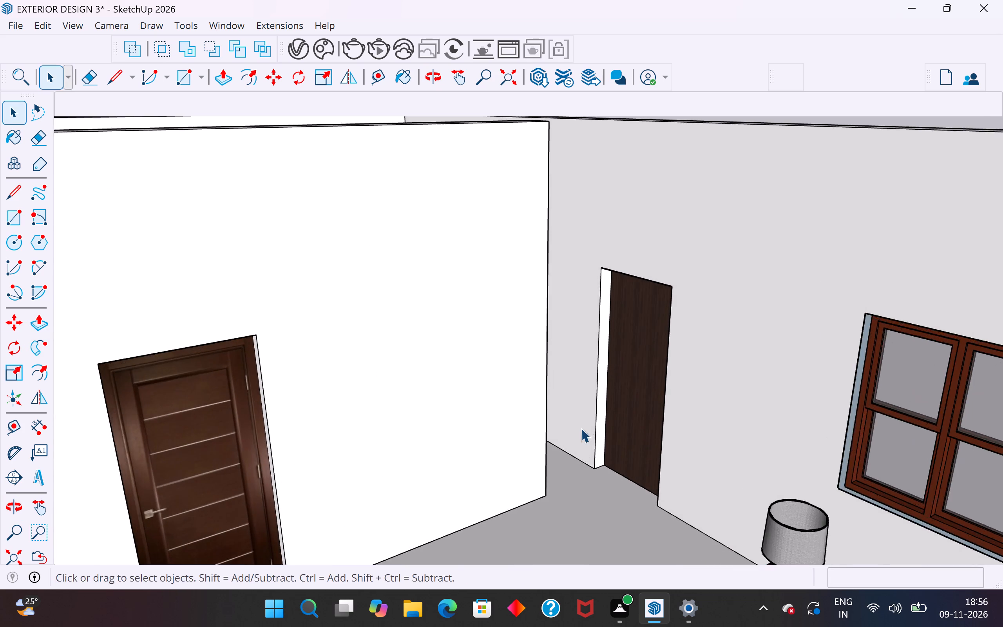
{"action": "middle_click_drag", "start_coordinate": [600, 422], "coordinate": [448, 600]}
{"action": "scroll", "coordinate": [616, 323], "scroll_direction": "up", "scroll_amount": 2}
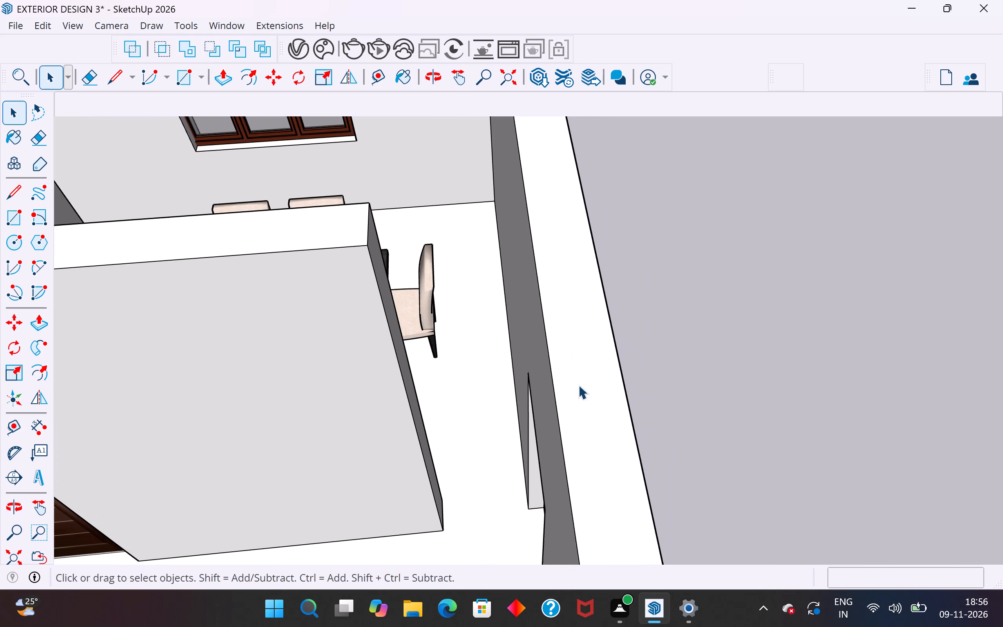
{"action": "middle_click_drag", "start_coordinate": [565, 398], "coordinate": [491, 417]}
{"action": "scroll", "coordinate": [491, 417], "scroll_direction": "down", "scroll_amount": 3}
{"action": "triple_click", "coordinate": [409, 295]}
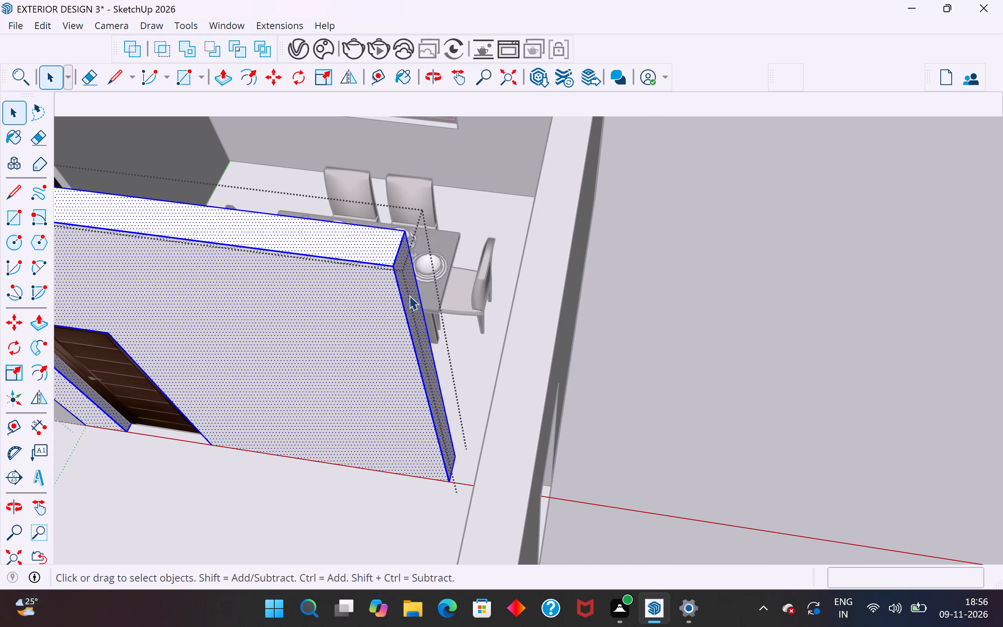
{"action": "left_click", "coordinate": [409, 295]}
{"action": "left_click", "coordinate": [406, 281]}
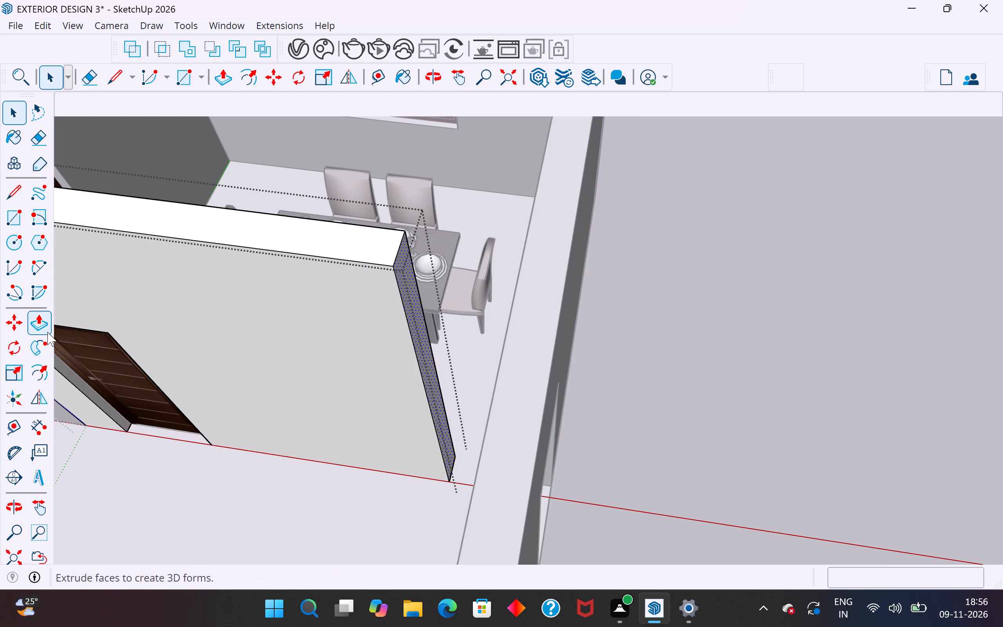
{"action": "left_click", "coordinate": [40, 324]}
{"action": "left_click", "coordinate": [398, 261]}
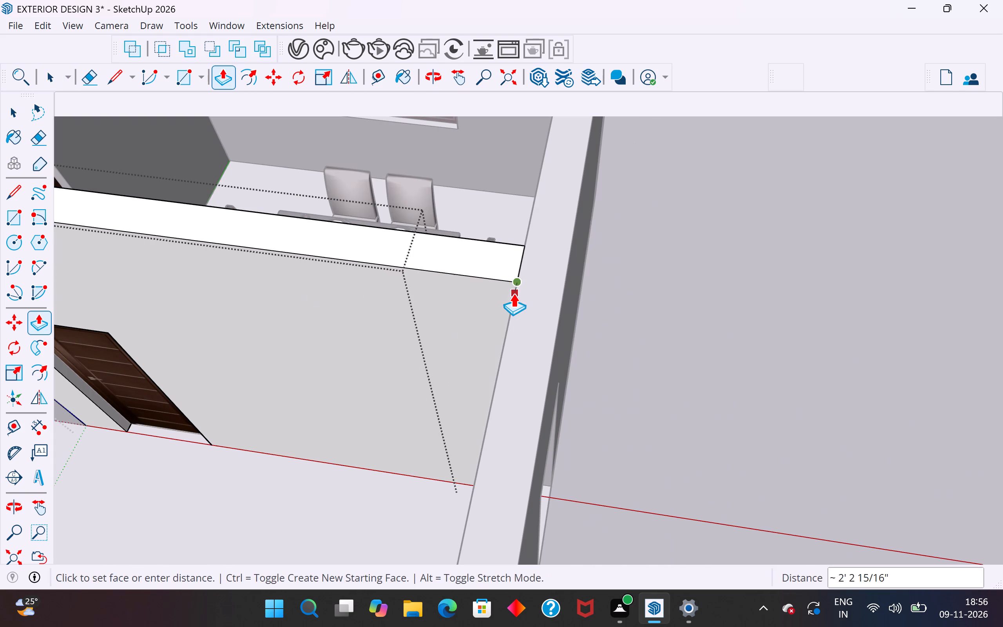
{"action": "left_click", "coordinate": [513, 293]}
{"action": "scroll", "coordinate": [712, 420], "scroll_direction": "down", "scroll_amount": 6}
{"action": "middle_click_drag", "start_coordinate": [688, 437], "coordinate": [896, 277]}
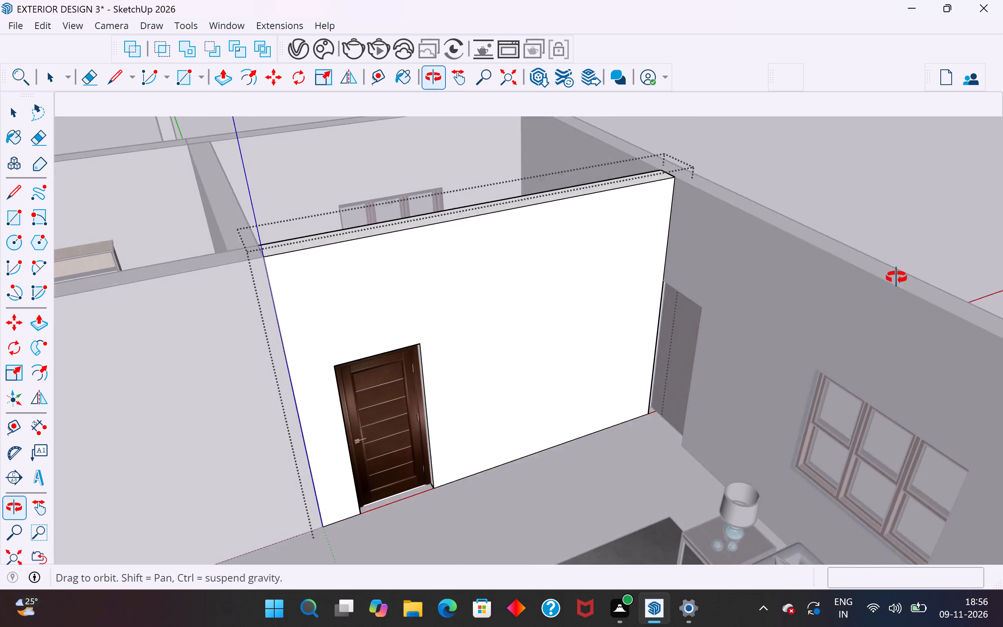
{"action": "middle_click_drag", "start_coordinate": [896, 277], "coordinate": [900, 268]}
{"action": "left_click", "coordinate": [25, 107]}
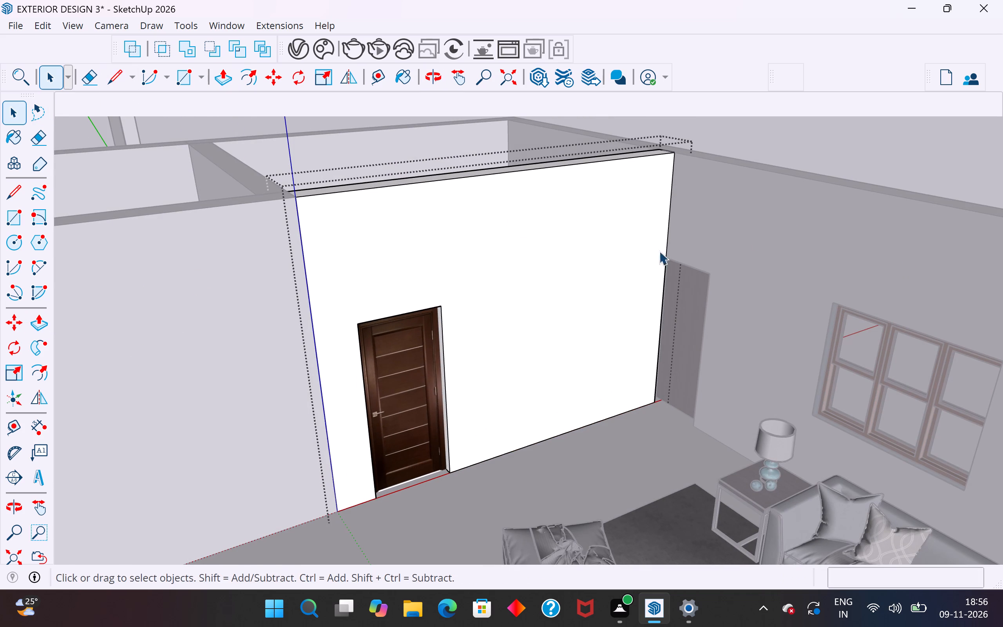
{"action": "left_click", "coordinate": [807, 140]}
Push the handle-side jamb of the front door opening back about 10 1/8" to widen the opening.
{"action": "middle_click_drag", "start_coordinate": [800, 293], "coordinate": [215, 298]}
{"action": "scroll", "coordinate": [215, 298], "scroll_direction": "down", "scroll_amount": 1}
{"action": "scroll", "coordinate": [419, 428], "scroll_direction": "up", "scroll_amount": 5}
{"action": "middle_click_drag", "start_coordinate": [413, 433], "coordinate": [388, 402]}
{"action": "scroll", "coordinate": [294, 333], "scroll_direction": "up", "scroll_amount": 5}
{"action": "middle_click_drag", "start_coordinate": [427, 364], "coordinate": [328, 370]}
{"action": "scroll", "coordinate": [166, 269], "scroll_direction": "up", "scroll_amount": 5}
{"action": "double_click", "coordinate": [256, 317]}
{"action": "left_click", "coordinate": [264, 319]}
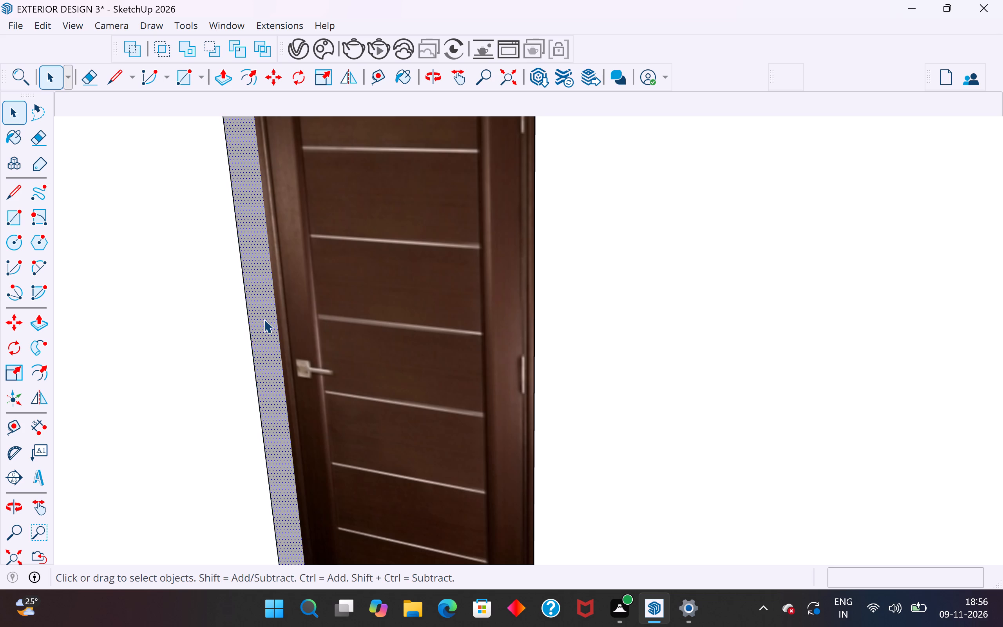
{"action": "left_click", "coordinate": [43, 324]}
{"action": "left_click", "coordinate": [261, 358]}
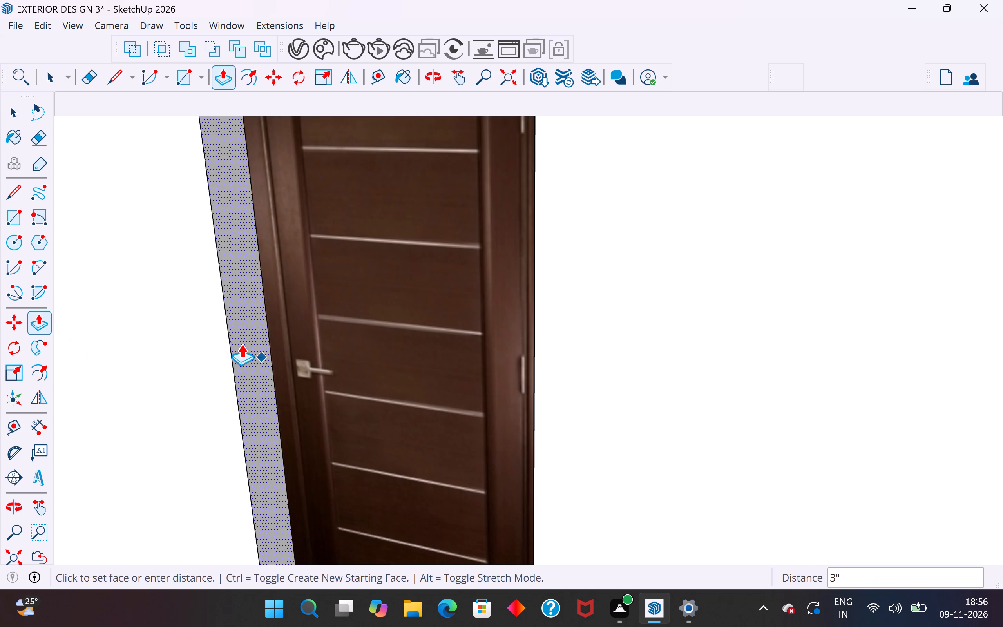
{"action": "left_click", "coordinate": [193, 330]}
{"action": "scroll", "coordinate": [354, 368], "scroll_direction": "down", "scroll_amount": 7}
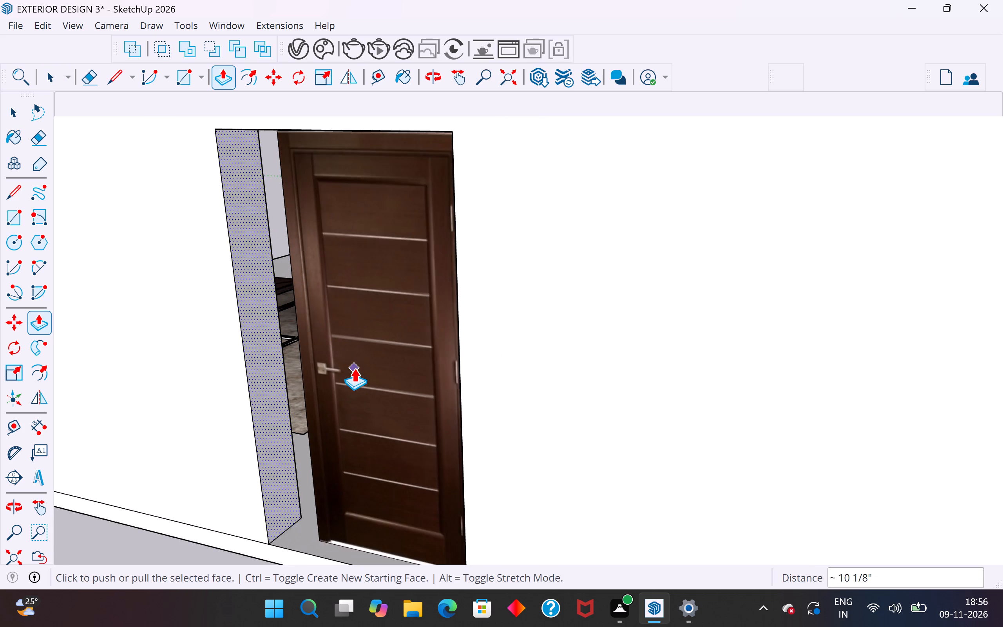
{"action": "scroll", "coordinate": [354, 368], "scroll_direction": "down", "scroll_amount": 3}
{"action": "middle_click_drag", "start_coordinate": [360, 370], "coordinate": [440, 350]}
{"action": "left_click", "coordinate": [10, 114]}
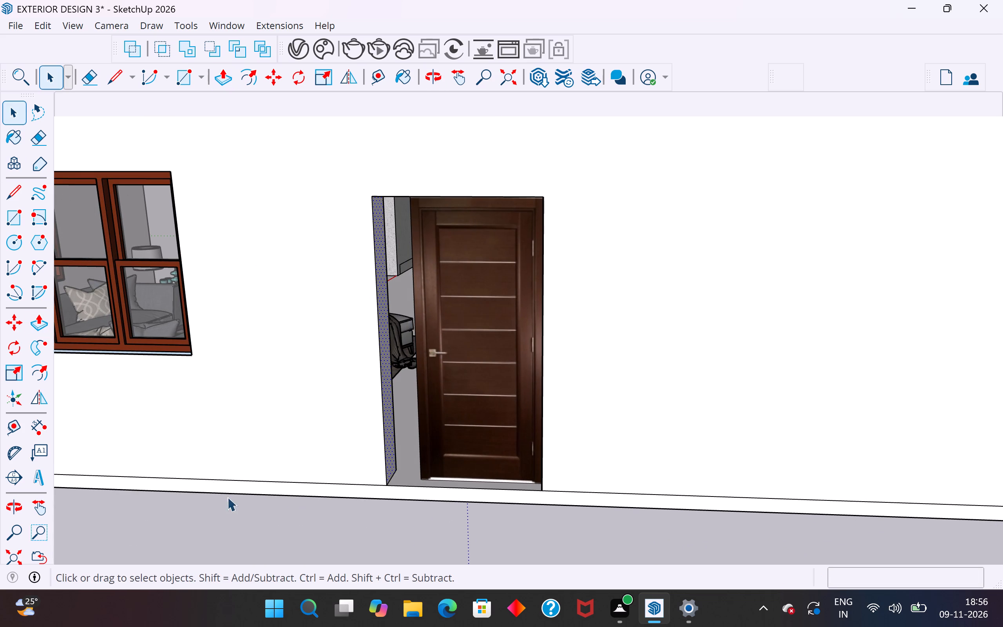
{"action": "left_click", "coordinate": [238, 541]}
Move the front door about 8 11/16" sideways so its handle-side edge sits against the pushed-back jamb.
{"action": "middle_click_drag", "start_coordinate": [418, 489], "coordinate": [416, 494]}
{"action": "left_click", "coordinate": [457, 453]}
{"action": "middle_click_drag", "start_coordinate": [482, 511], "coordinate": [499, 497]}
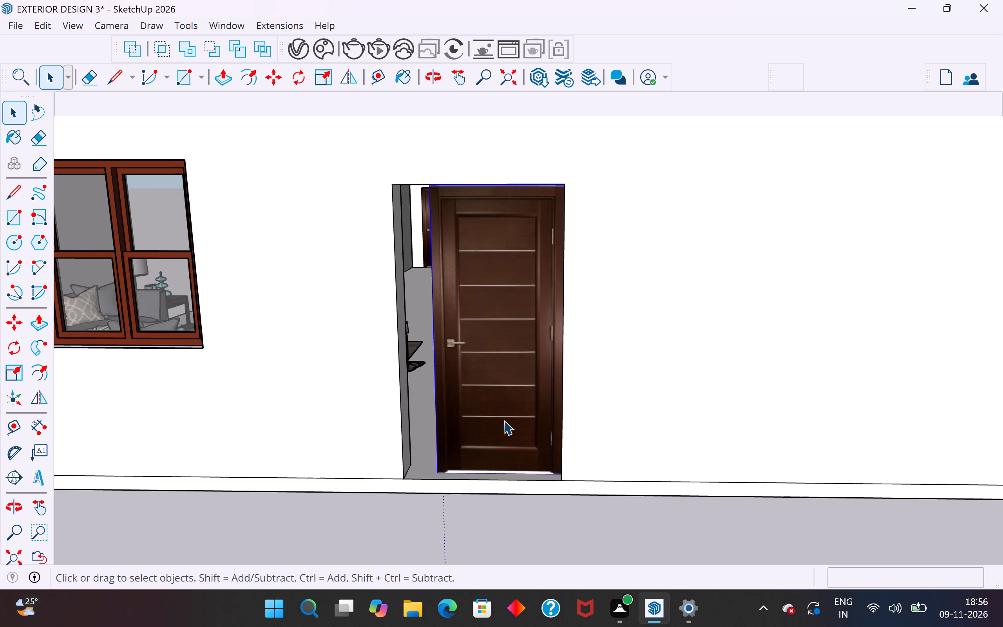
{"action": "key", "text": "m"}
{"action": "left_click", "coordinate": [438, 475]}
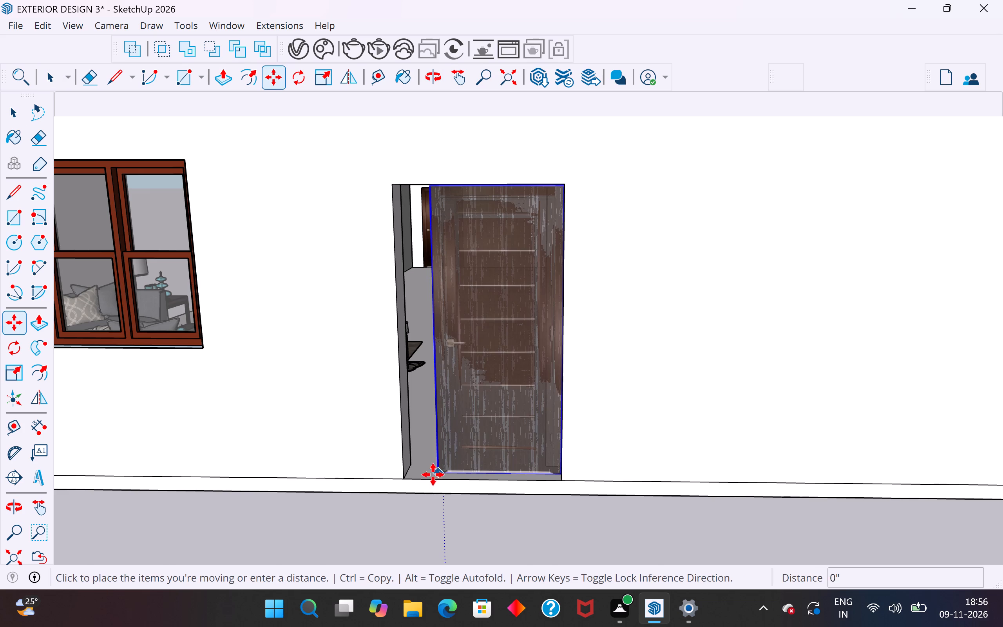
{"action": "scroll", "coordinate": [404, 473], "scroll_direction": "up", "scroll_amount": 9}
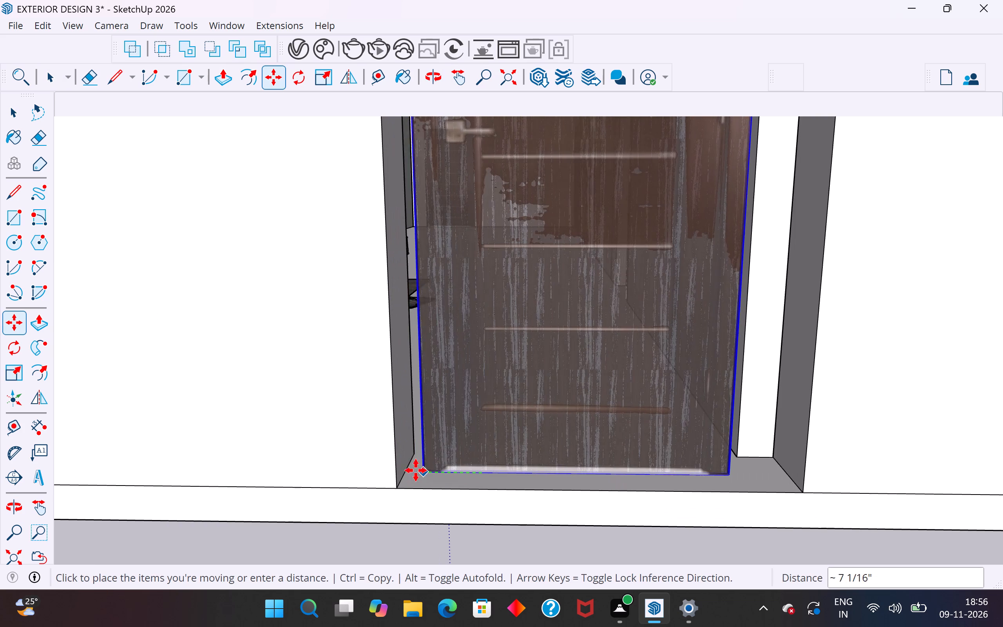
{"action": "left_click", "coordinate": [408, 468]}
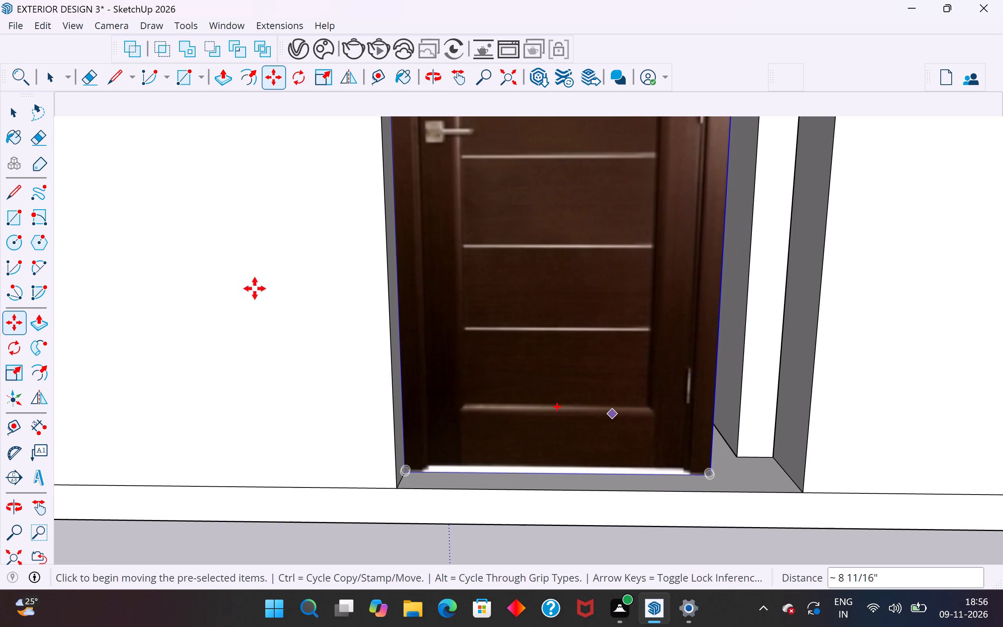
{"action": "left_click", "coordinate": [18, 114]}
{"action": "left_click", "coordinate": [456, 543]}
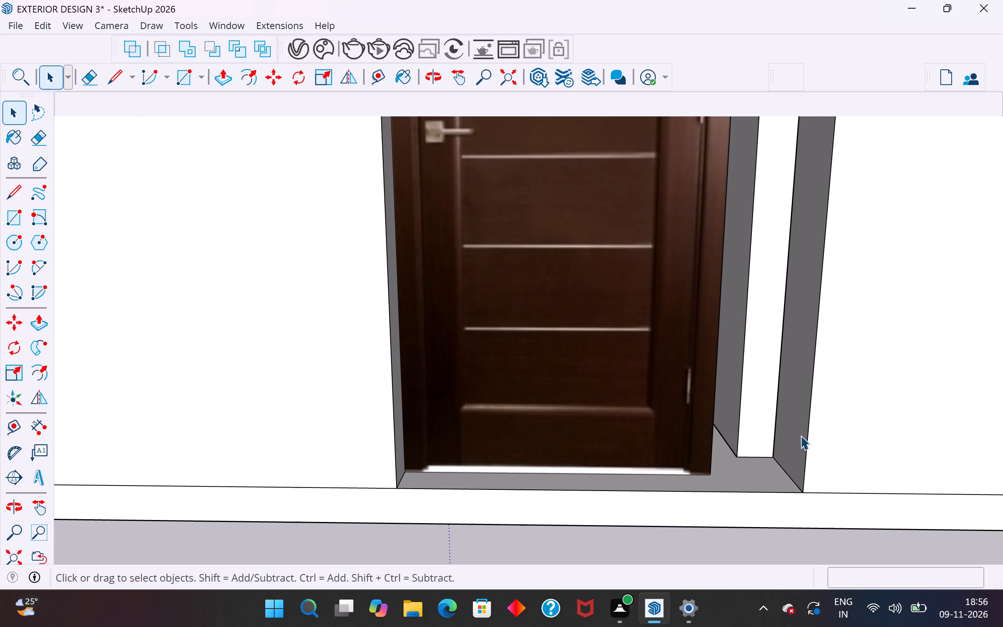
Pull the hinge-side jamb of the front door opening in about 8 11/16" to meet the door's edge.
{"action": "left_click", "coordinate": [800, 435]}
{"action": "left_click", "coordinate": [40, 324]}
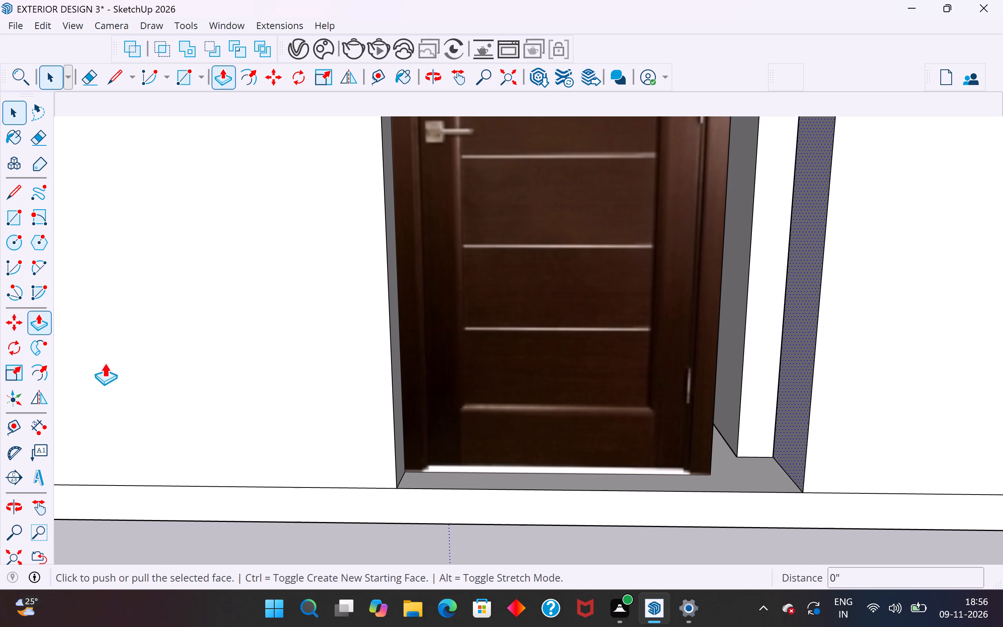
{"action": "left_click", "coordinate": [776, 449]}
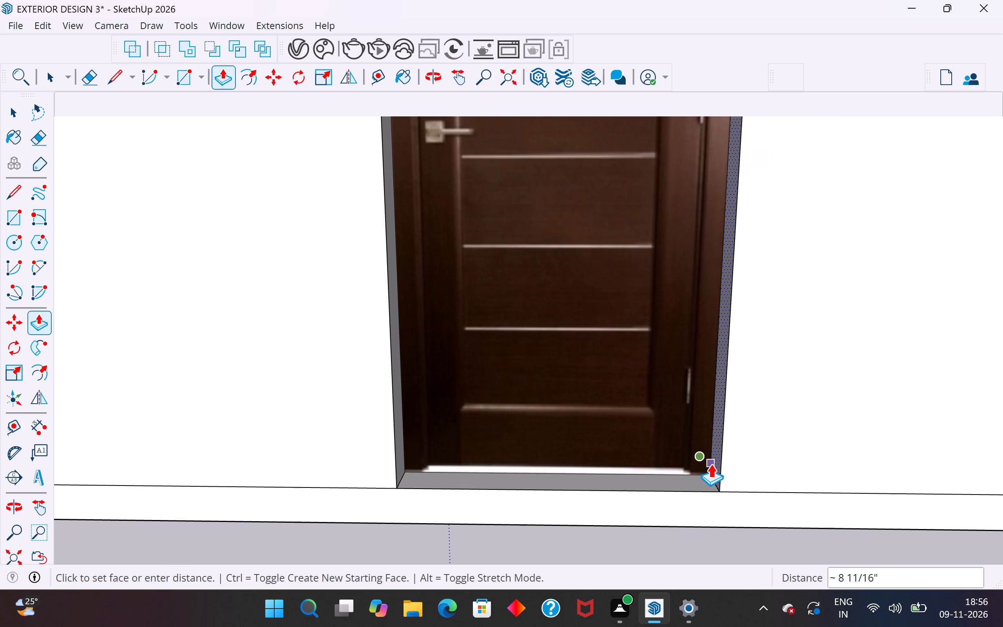
{"action": "left_click", "coordinate": [711, 464]}
{"action": "scroll", "coordinate": [789, 491], "scroll_direction": "down", "scroll_amount": 11}
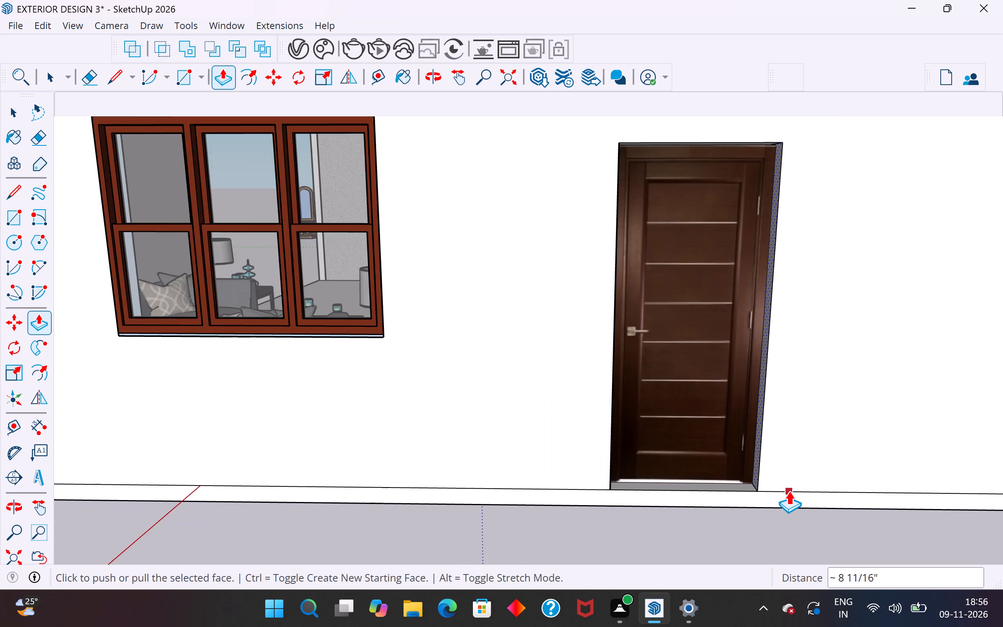
{"action": "scroll", "coordinate": [789, 491], "scroll_direction": "down", "scroll_amount": 3}
{"action": "scroll", "coordinate": [738, 413], "scroll_direction": "down", "scroll_amount": 4}
{"action": "middle_click_drag", "start_coordinate": [742, 417], "coordinate": [1002, 558]}
{"action": "middle_click_drag", "start_coordinate": [719, 451], "coordinate": [857, 462]}
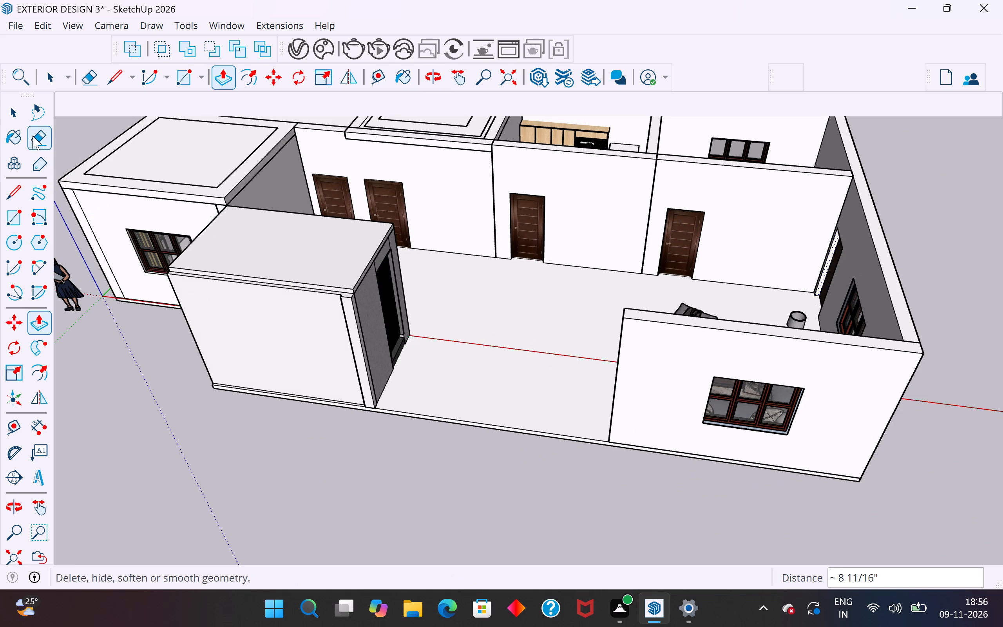
{"action": "left_click", "coordinate": [16, 112]}
{"action": "left_click", "coordinate": [281, 394]}
Move the dining table set a little over 1' across the dining room toward the window wall.
{"action": "middle_click_drag", "start_coordinate": [499, 449], "coordinate": [829, 405]}
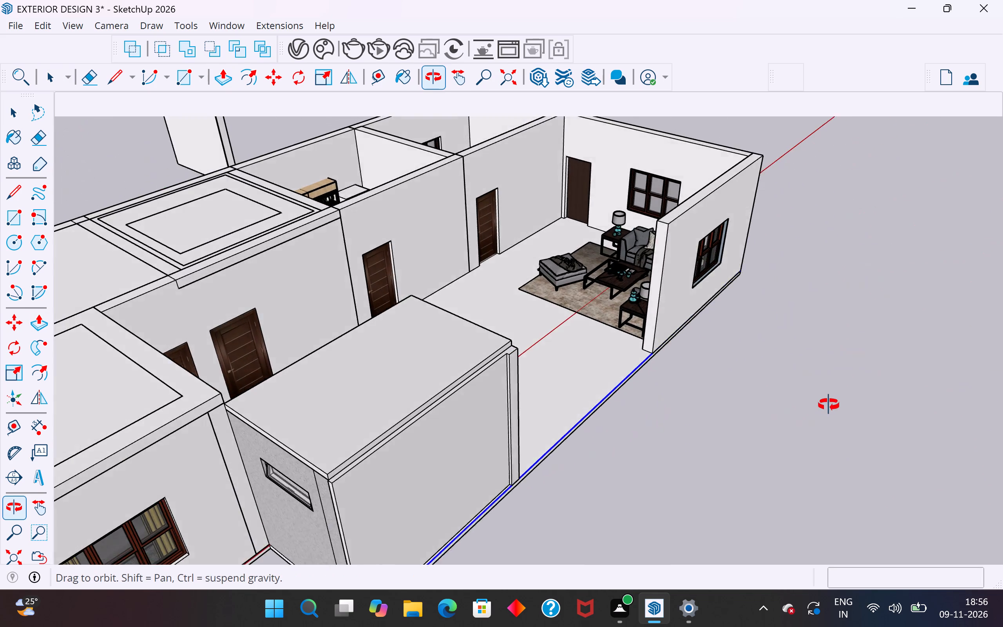
{"action": "middle_click_drag", "start_coordinate": [829, 405], "coordinate": [831, 399]}
{"action": "scroll", "coordinate": [610, 335], "scroll_direction": "up", "scroll_amount": 3}
{"action": "middle_click_drag", "start_coordinate": [606, 324], "coordinate": [556, 375]}
{"action": "scroll", "coordinate": [485, 481], "scroll_direction": "down", "scroll_amount": 6}
{"action": "middle_click_drag", "start_coordinate": [545, 214], "coordinate": [377, 199]}
{"action": "scroll", "coordinate": [587, 144], "scroll_direction": "up", "scroll_amount": 6}
{"action": "middle_click_drag", "start_coordinate": [737, 207], "coordinate": [562, 351]}
{"action": "scroll", "coordinate": [592, 380], "scroll_direction": "up", "scroll_amount": 3}
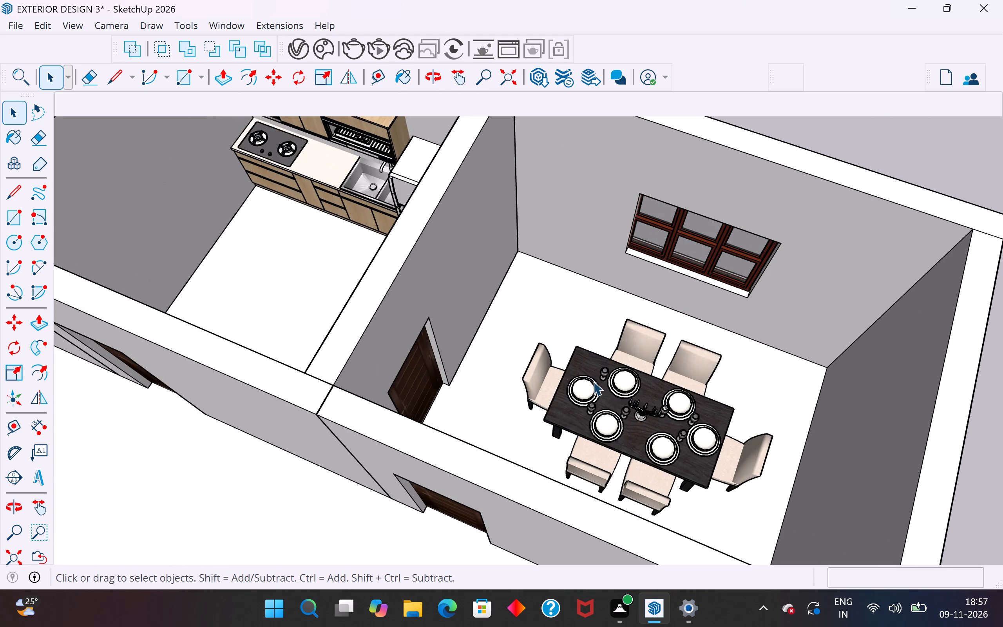
{"action": "middle_click_drag", "start_coordinate": [619, 399], "coordinate": [887, 413]}
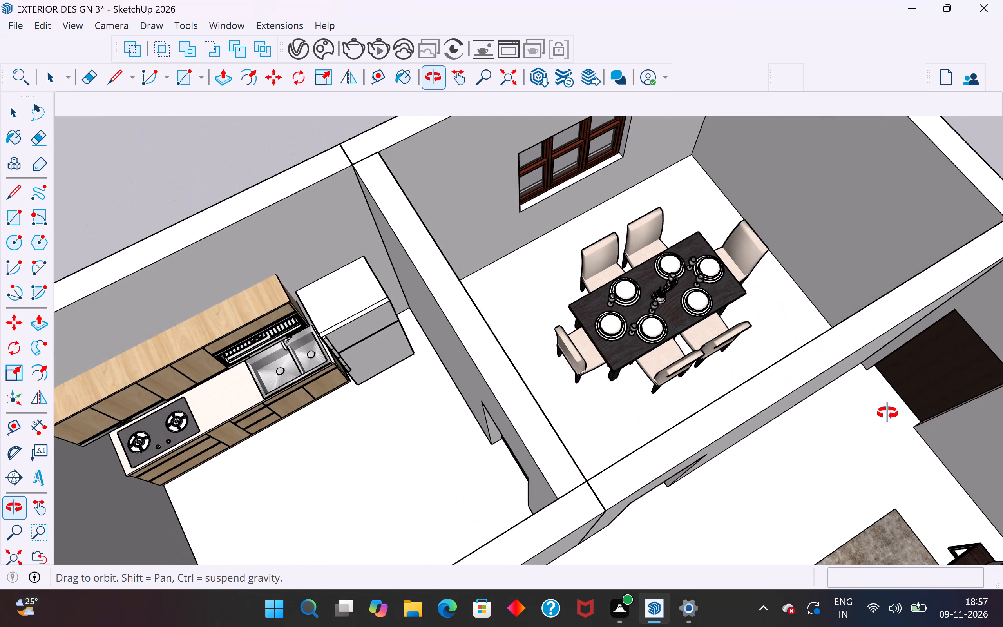
{"action": "middle_click_drag", "start_coordinate": [887, 413], "coordinate": [345, 419]}
{"action": "scroll", "coordinate": [661, 337], "scroll_direction": "down", "scroll_amount": 5}
{"action": "middle_click_drag", "start_coordinate": [598, 424], "coordinate": [528, 384]}
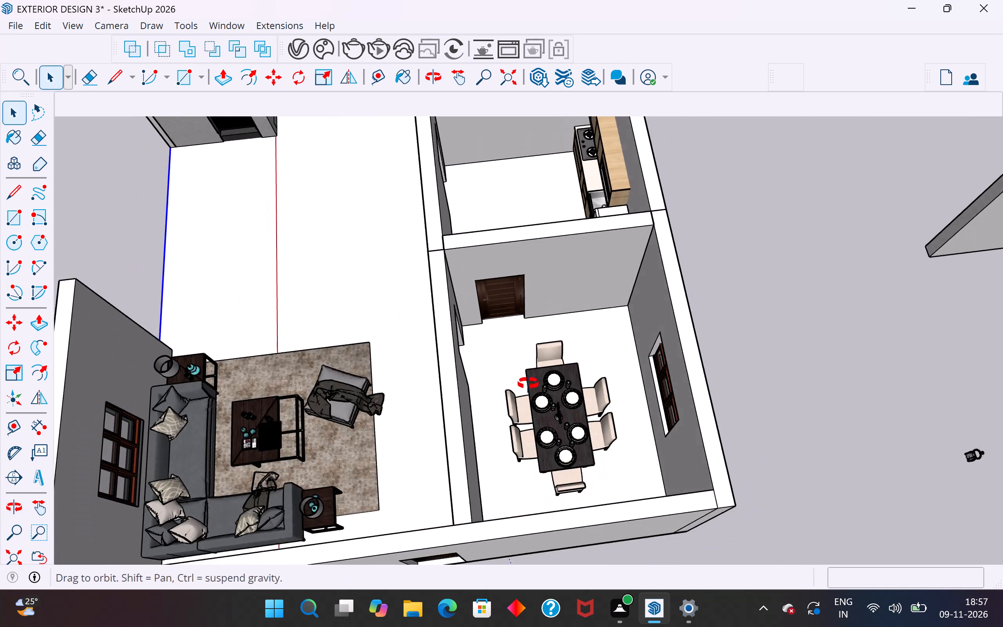
{"action": "middle_click_drag", "start_coordinate": [528, 384], "coordinate": [527, 382]}
{"action": "scroll", "coordinate": [563, 438], "scroll_direction": "up", "scroll_amount": 8}
{"action": "left_click", "coordinate": [561, 434]}
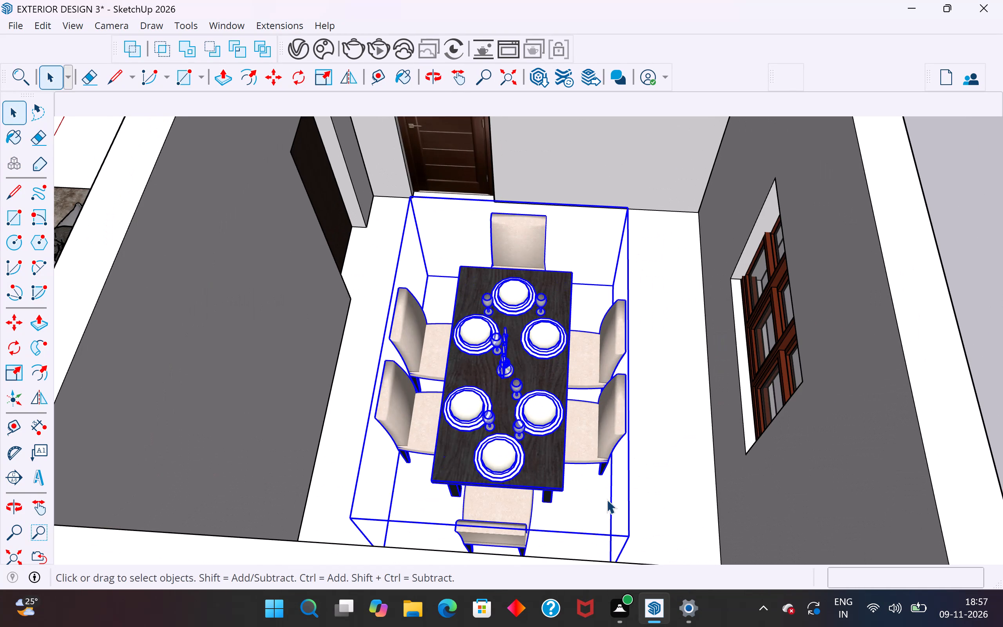
{"action": "middle_click_drag", "start_coordinate": [634, 502], "coordinate": [628, 522]}
{"action": "key", "text": "m"}
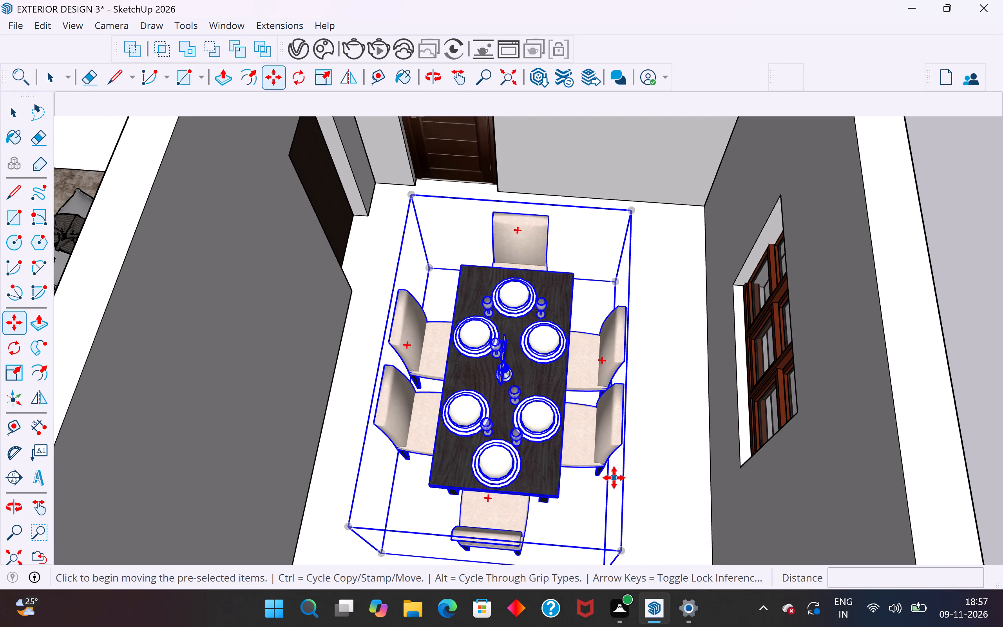
{"action": "left_click", "coordinate": [607, 479]}
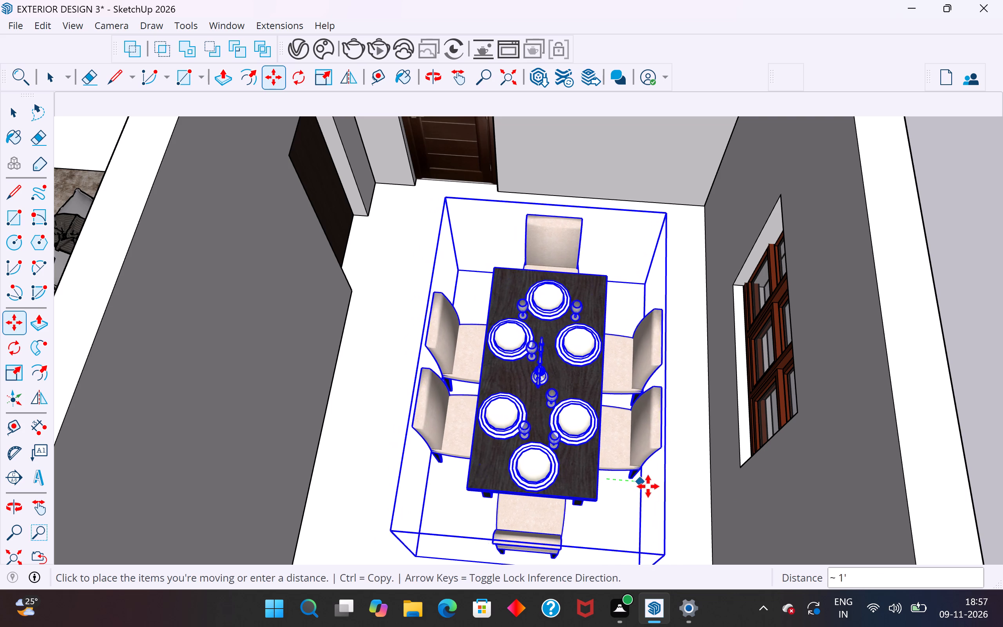
{"action": "left_click", "coordinate": [654, 487]}
{"action": "scroll", "coordinate": [655, 471], "scroll_direction": "down", "scroll_amount": 4}
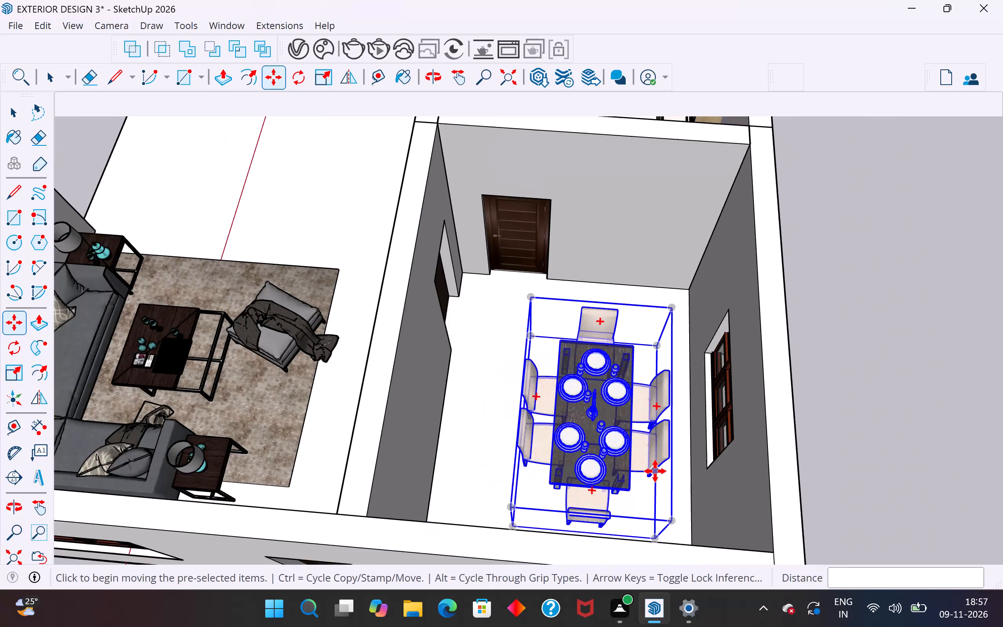
{"action": "scroll", "coordinate": [655, 471], "scroll_direction": "down", "scroll_amount": 3}
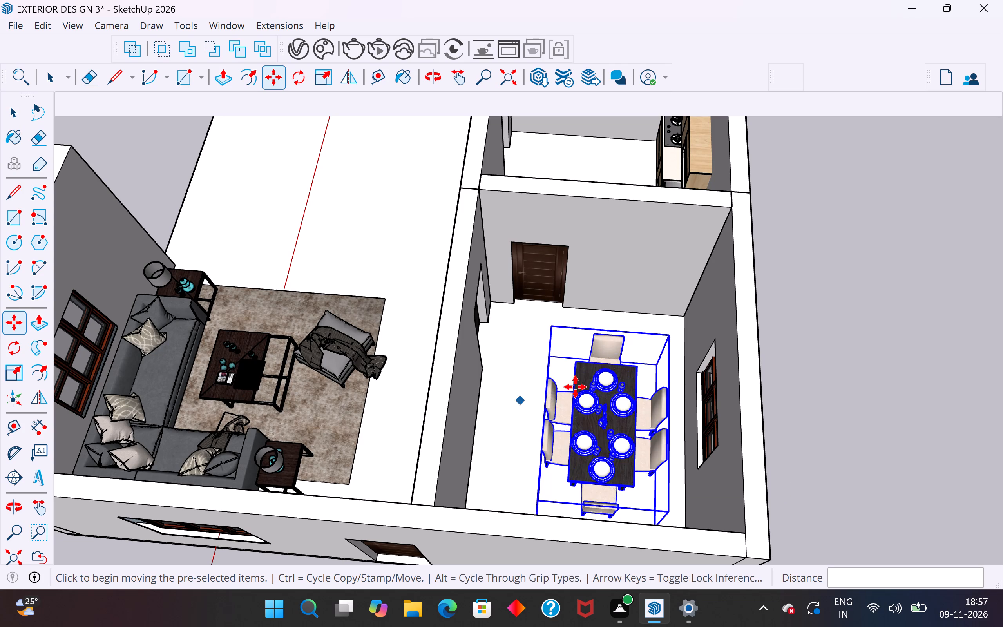
{"action": "scroll", "coordinate": [575, 387], "scroll_direction": "down", "scroll_amount": 8}
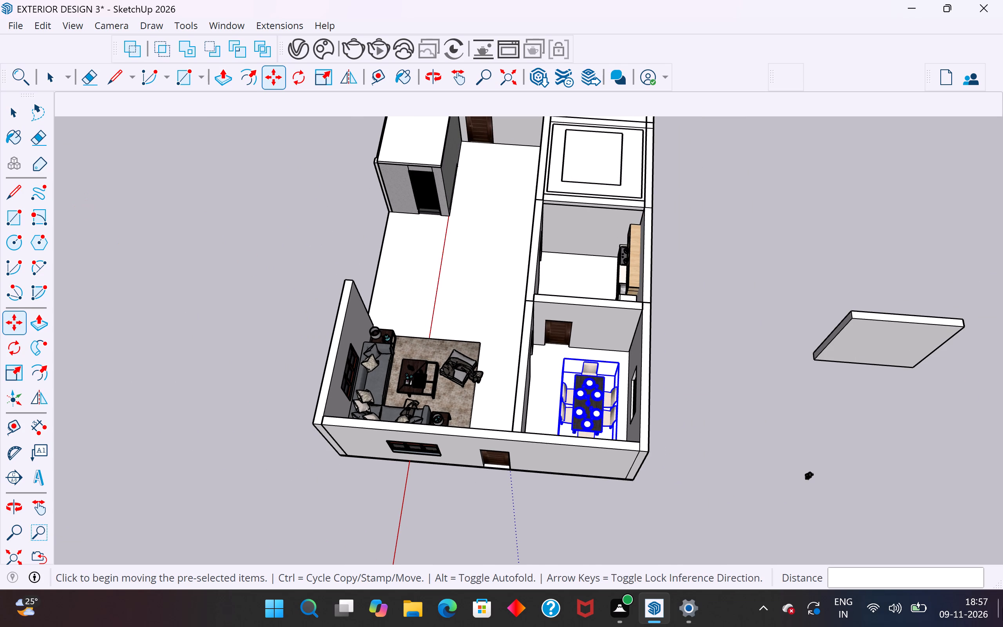
Deselect the dining set and examine the open floor between the living room seating and the black-door room.
{"action": "left_click", "coordinate": [19, 116]}
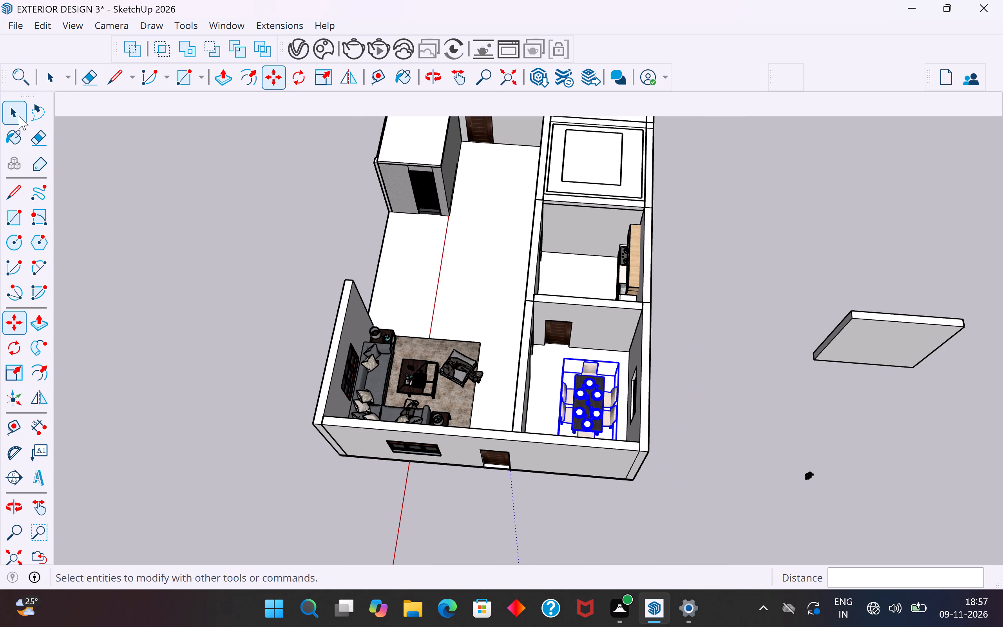
{"action": "left_click", "coordinate": [168, 269]}
{"action": "middle_click_drag", "start_coordinate": [402, 313], "coordinate": [445, 240]}
{"action": "scroll", "coordinate": [442, 241], "scroll_direction": "up", "scroll_amount": 3}
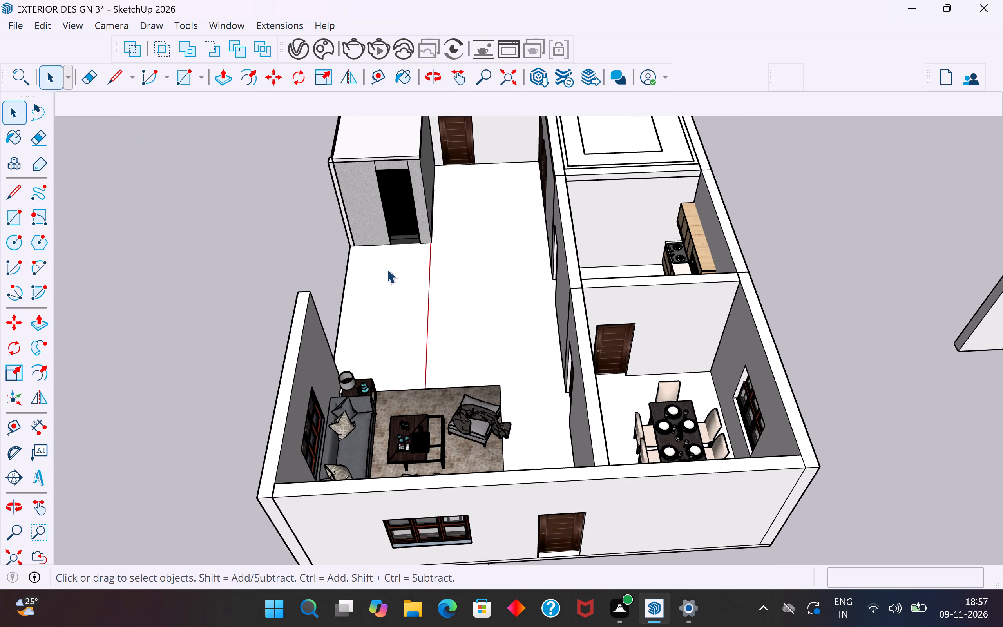
{"action": "middle_click_drag", "start_coordinate": [465, 272], "coordinate": [273, 280]}
{"action": "scroll", "coordinate": [473, 243], "scroll_direction": "up", "scroll_amount": 4}
{"action": "middle_click_drag", "start_coordinate": [471, 242], "coordinate": [335, 248]}
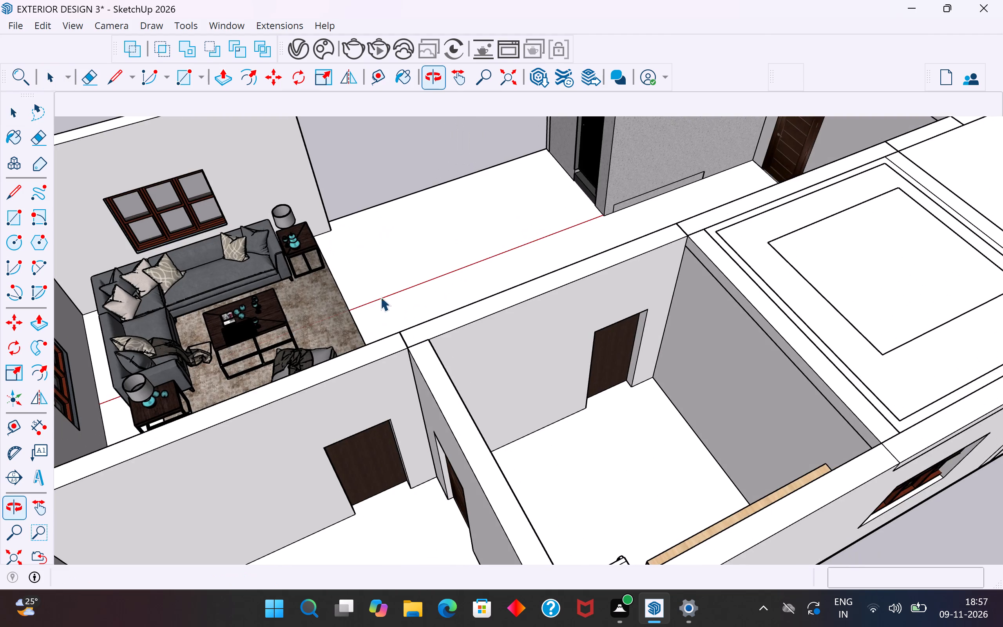
{"action": "scroll", "coordinate": [387, 310], "scroll_direction": "down", "scroll_amount": 4}
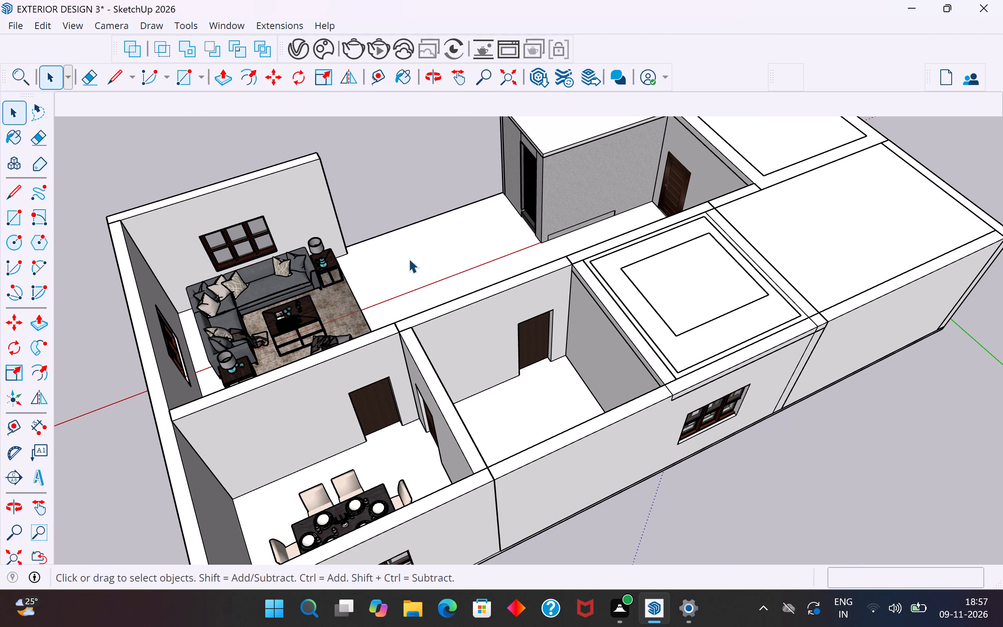
{"action": "middle_click_drag", "start_coordinate": [406, 269], "coordinate": [326, 308]}
{"action": "scroll", "coordinate": [521, 277], "scroll_direction": "down", "scroll_amount": 4}
{"action": "middle_click_drag", "start_coordinate": [521, 281], "coordinate": [657, 288]}
{"action": "scroll", "coordinate": [398, 229], "scroll_direction": "up", "scroll_amount": 4}
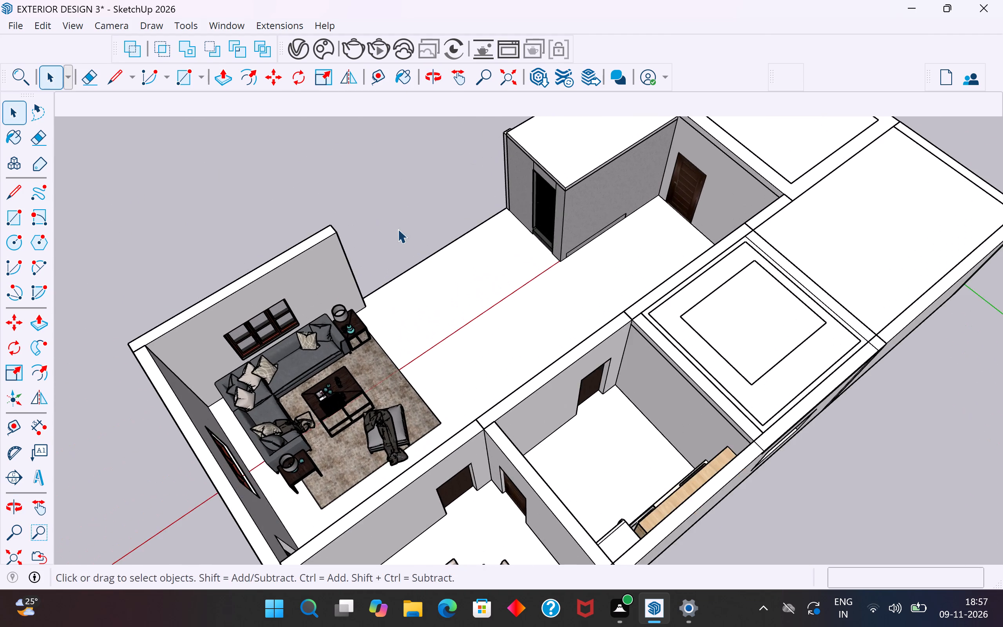
{"action": "middle_click_drag", "start_coordinate": [439, 274], "coordinate": [551, 259]}
{"action": "scroll", "coordinate": [436, 301], "scroll_direction": "up", "scroll_amount": 3}
{"action": "middle_click_drag", "start_coordinate": [487, 302], "coordinate": [575, 257]}
{"action": "scroll", "coordinate": [454, 320], "scroll_direction": "up", "scroll_amount": 2}
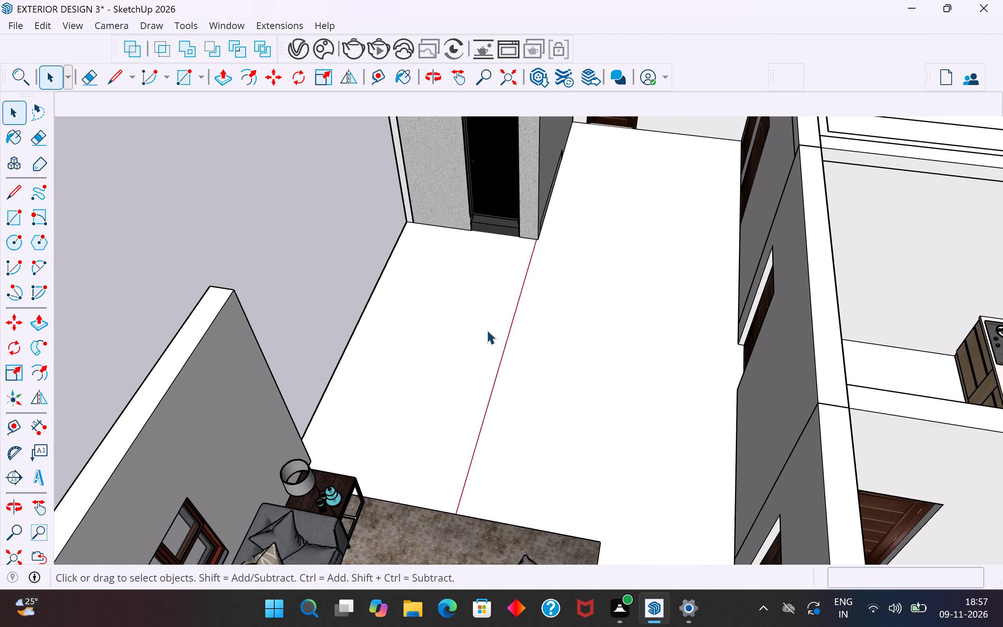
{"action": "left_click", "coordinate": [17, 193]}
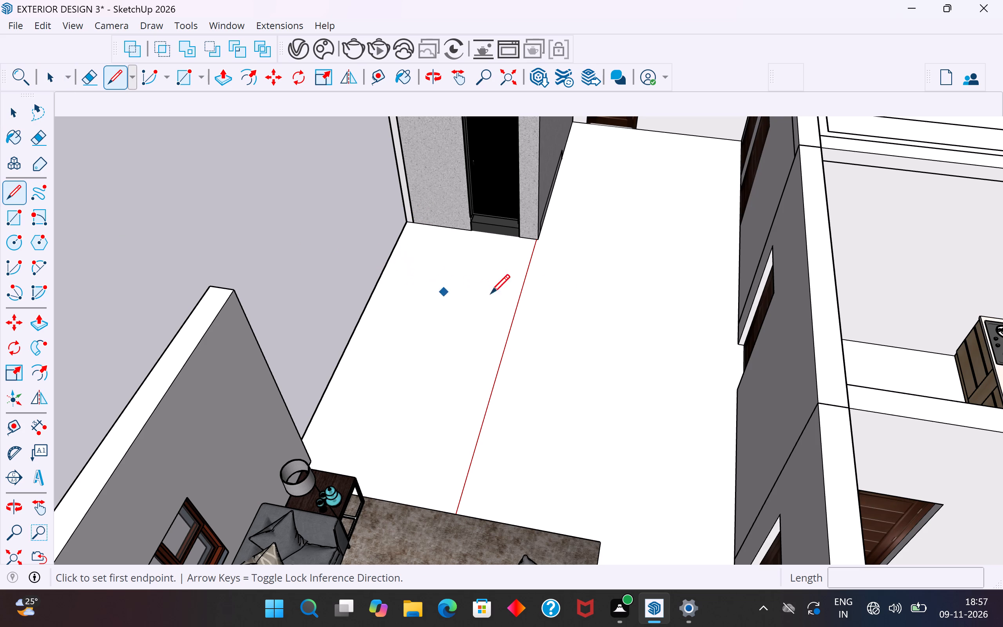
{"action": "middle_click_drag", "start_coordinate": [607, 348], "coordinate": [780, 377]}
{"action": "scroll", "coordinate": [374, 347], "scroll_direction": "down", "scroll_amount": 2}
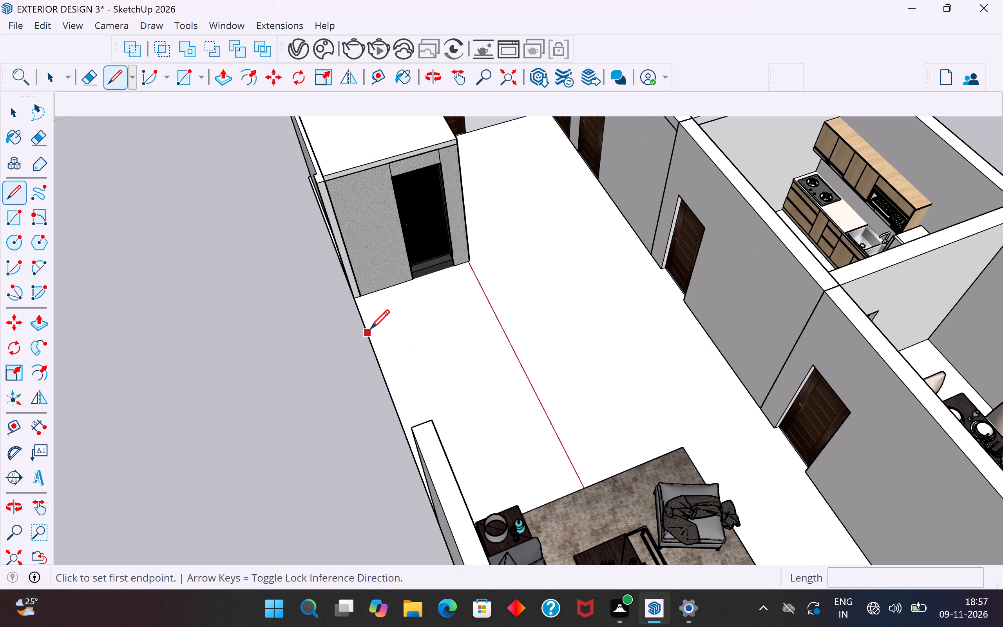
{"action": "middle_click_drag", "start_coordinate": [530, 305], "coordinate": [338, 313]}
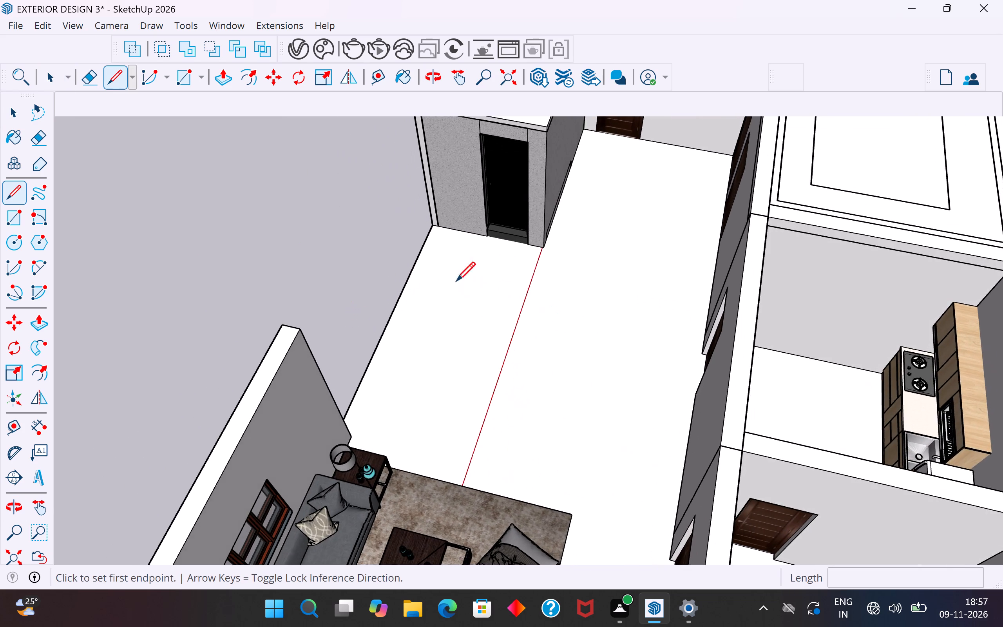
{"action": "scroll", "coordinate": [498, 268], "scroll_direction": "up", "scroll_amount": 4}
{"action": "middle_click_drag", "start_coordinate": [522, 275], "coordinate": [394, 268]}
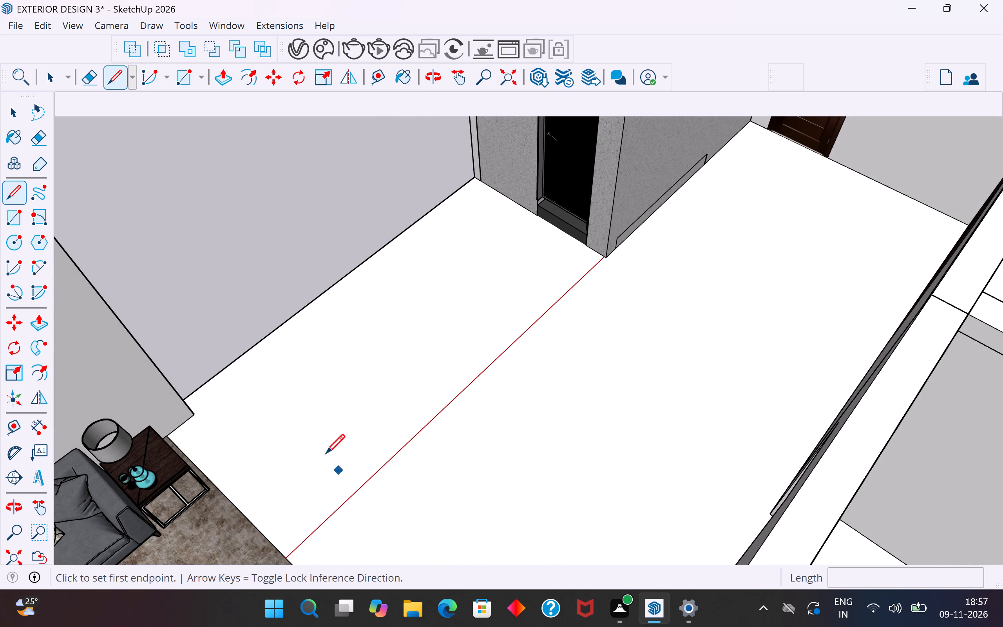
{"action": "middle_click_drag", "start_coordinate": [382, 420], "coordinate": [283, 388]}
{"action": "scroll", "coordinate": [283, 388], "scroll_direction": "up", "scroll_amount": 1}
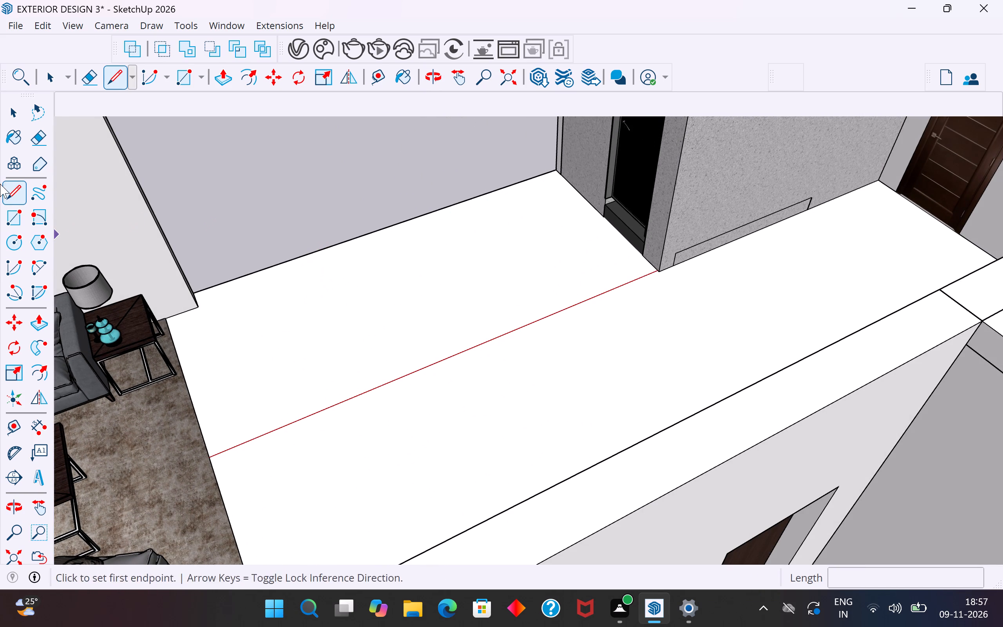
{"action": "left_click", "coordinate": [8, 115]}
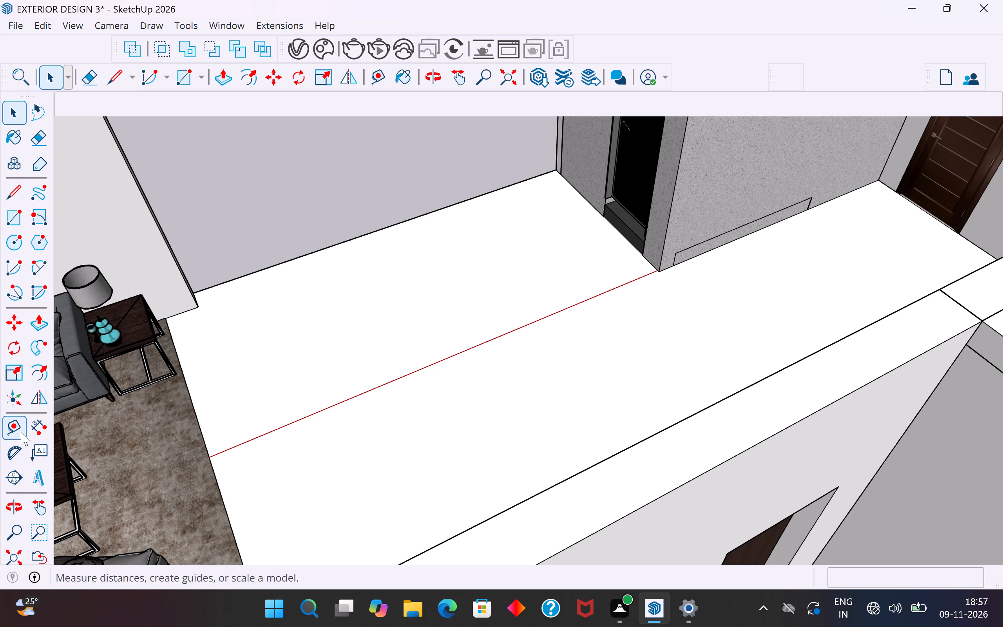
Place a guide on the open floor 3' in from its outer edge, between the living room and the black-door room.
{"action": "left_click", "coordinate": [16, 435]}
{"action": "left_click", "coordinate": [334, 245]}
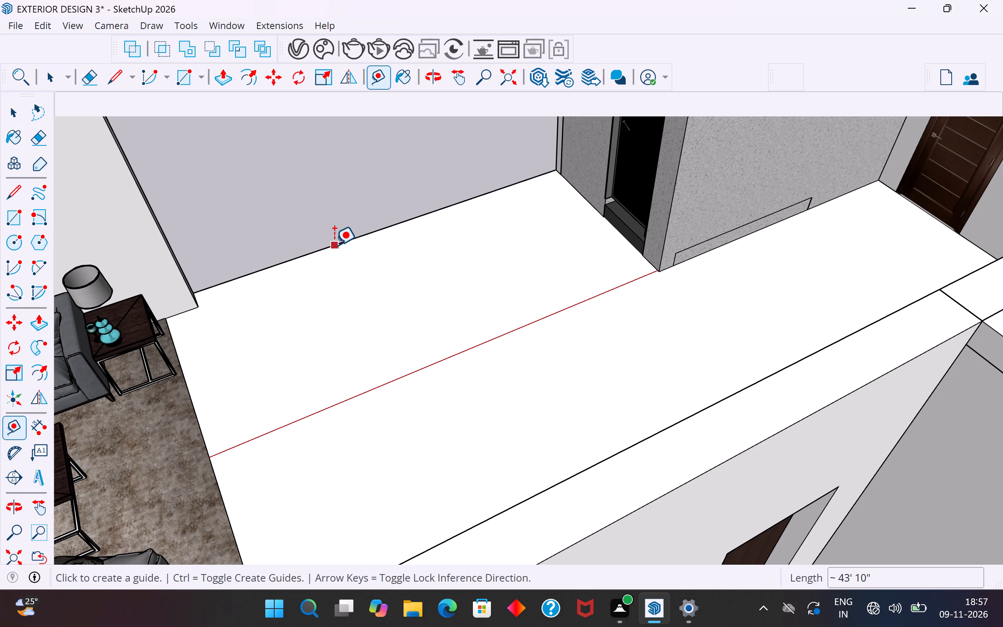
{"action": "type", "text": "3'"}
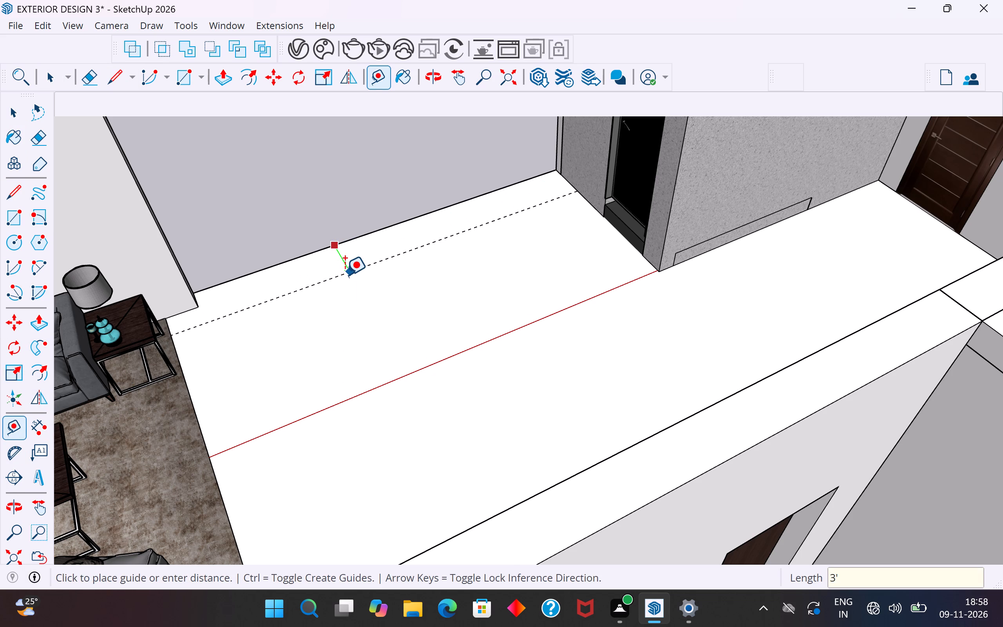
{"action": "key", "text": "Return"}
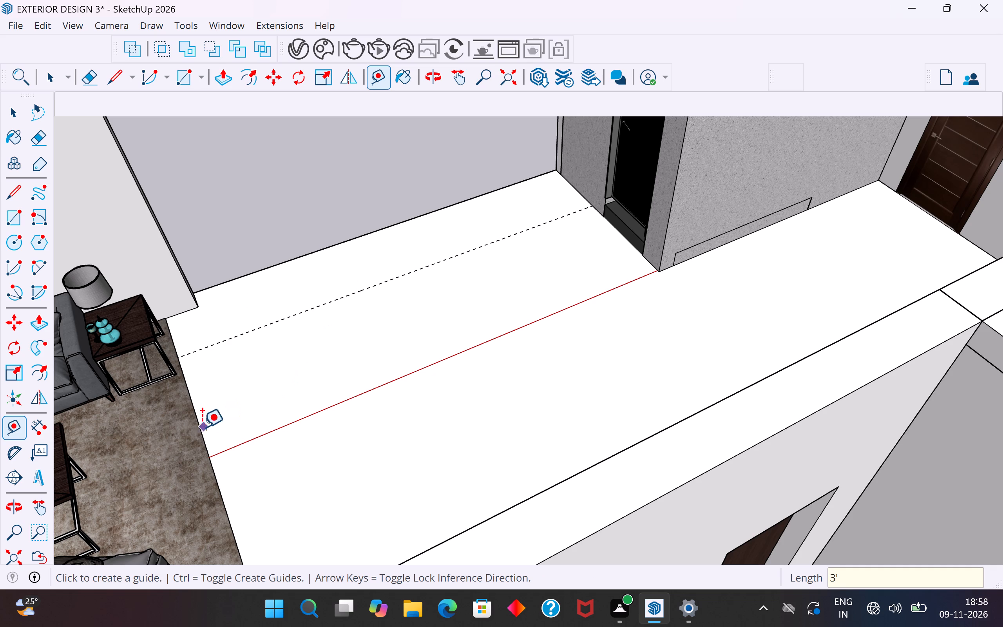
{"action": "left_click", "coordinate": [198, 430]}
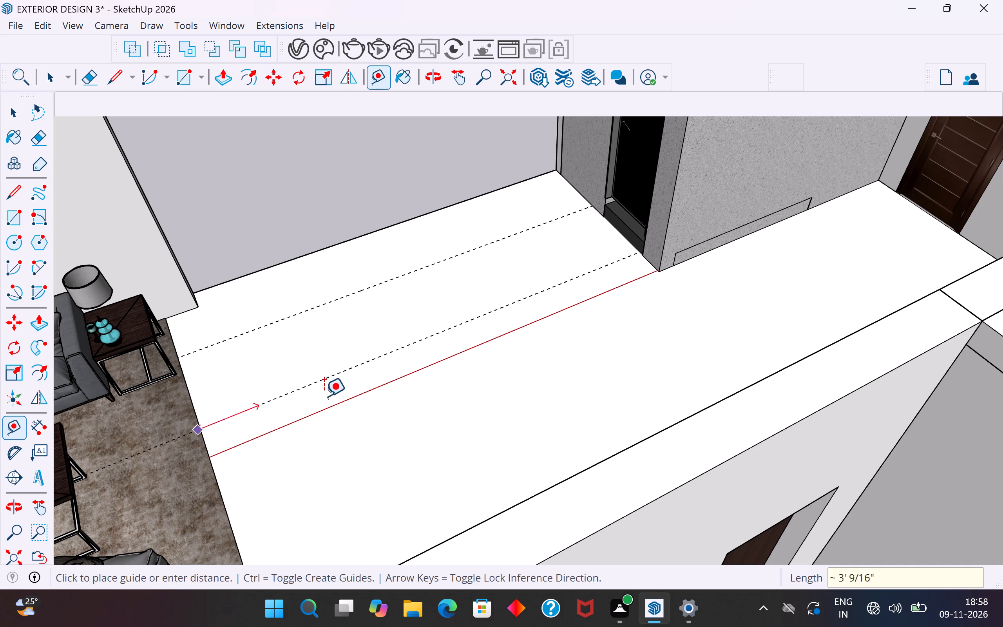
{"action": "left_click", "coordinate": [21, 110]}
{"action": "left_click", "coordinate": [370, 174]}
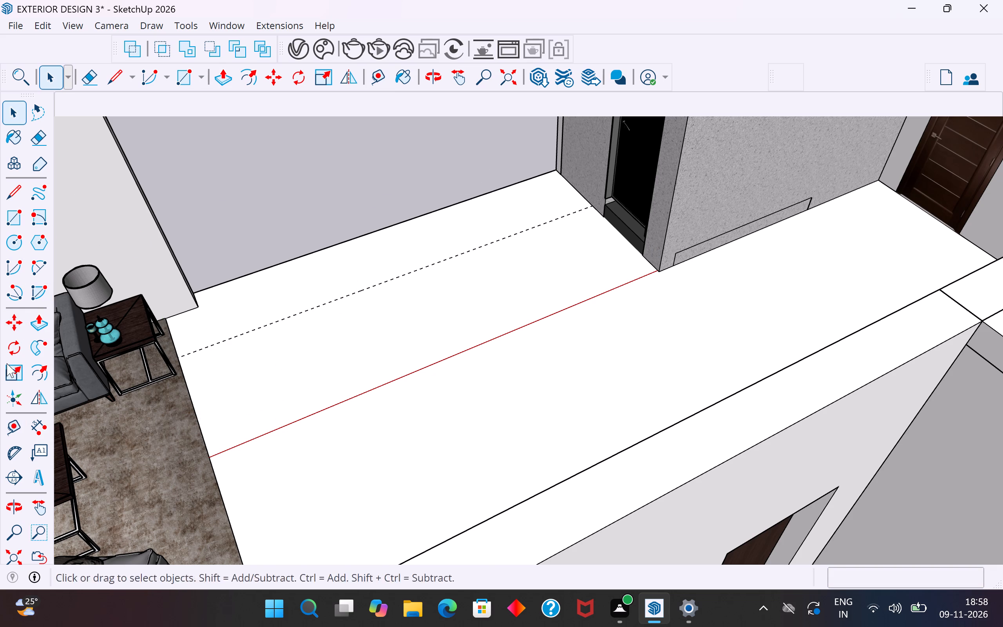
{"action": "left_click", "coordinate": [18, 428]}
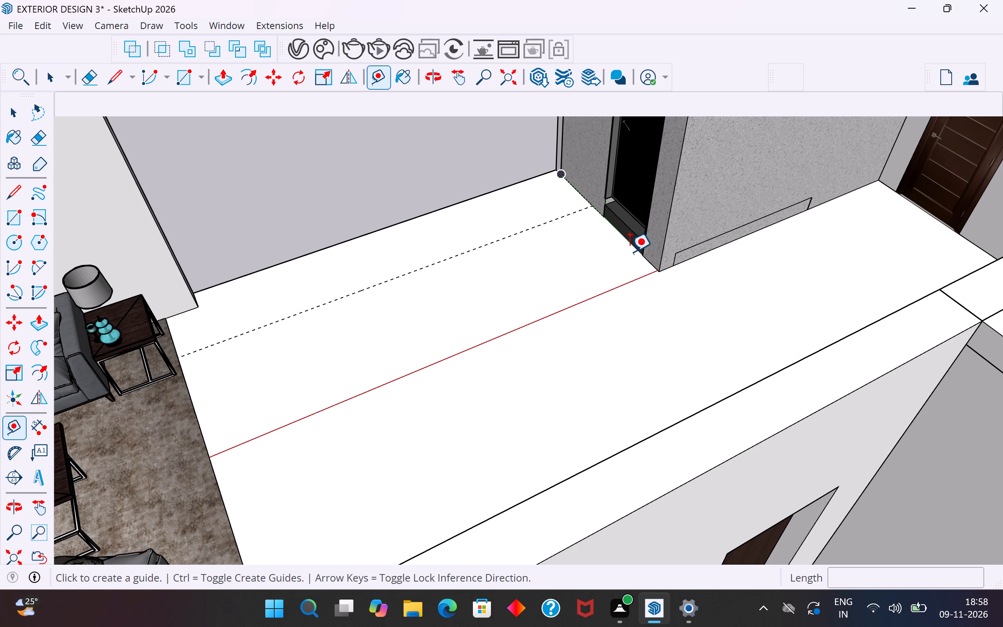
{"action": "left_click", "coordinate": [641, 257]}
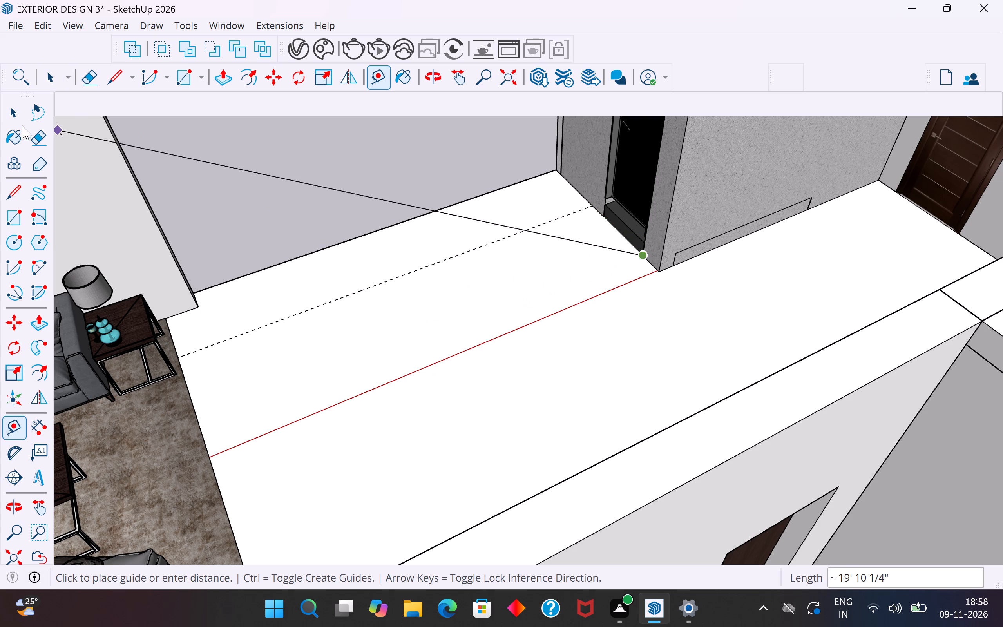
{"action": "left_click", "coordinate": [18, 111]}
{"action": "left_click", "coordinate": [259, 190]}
Place a guide about 14' 11" from the living room's end wall, aligned with the free end of the window wall behind the sofa.
{"action": "scroll", "coordinate": [642, 283], "scroll_direction": "down", "scroll_amount": 6}
{"action": "middle_click_drag", "start_coordinate": [642, 283], "coordinate": [527, 348]}
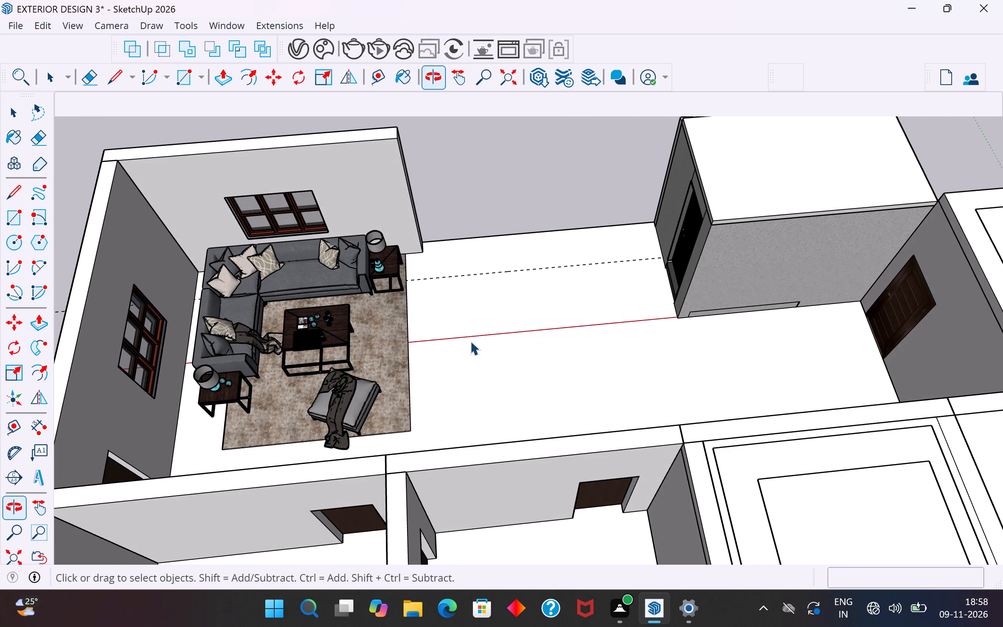
{"action": "left_click", "coordinate": [13, 415]}
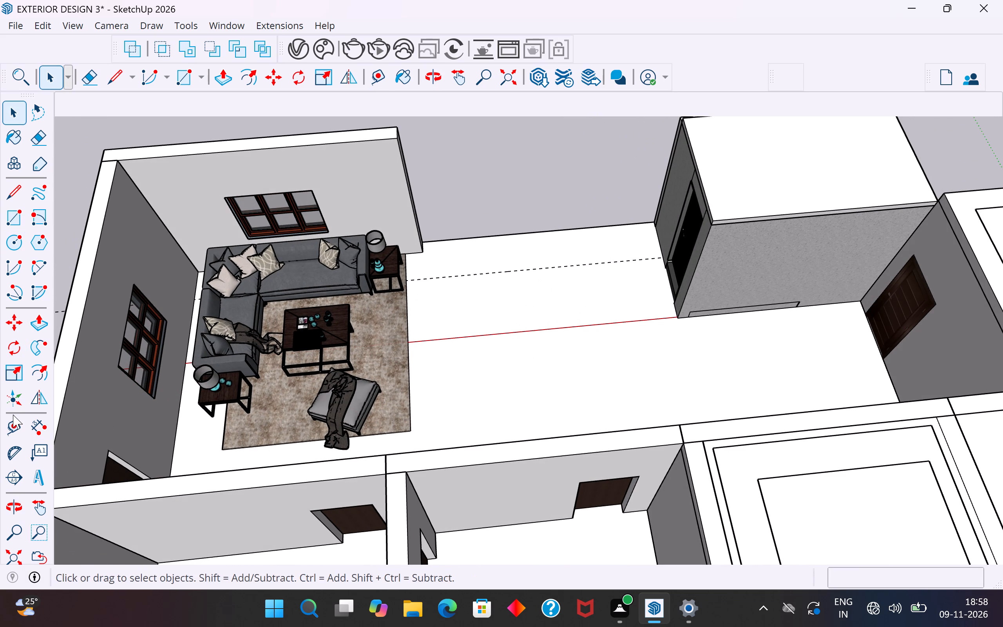
{"action": "left_click", "coordinate": [21, 422]}
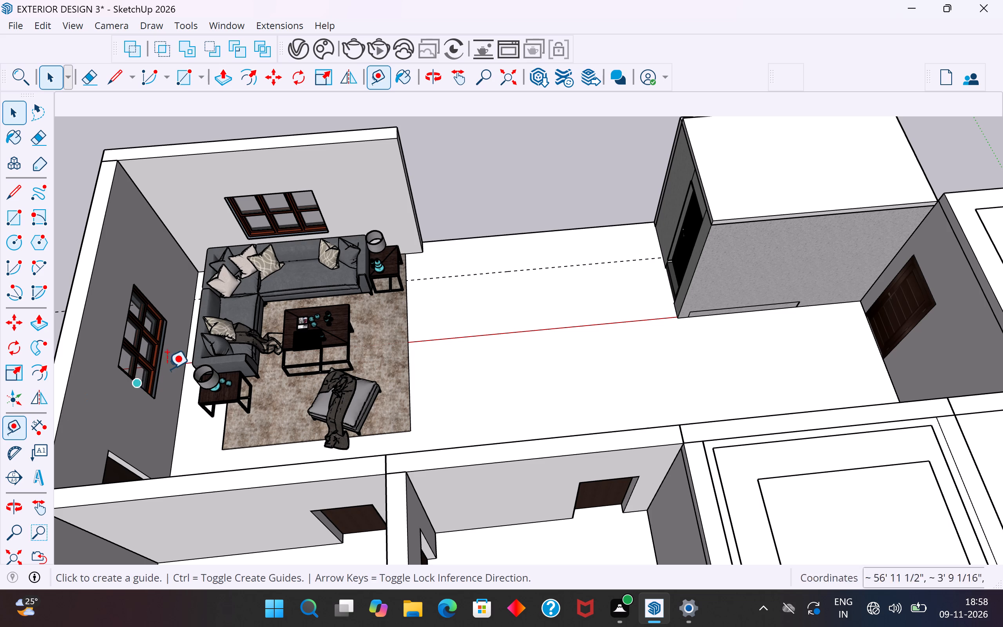
{"action": "left_click", "coordinate": [184, 359]}
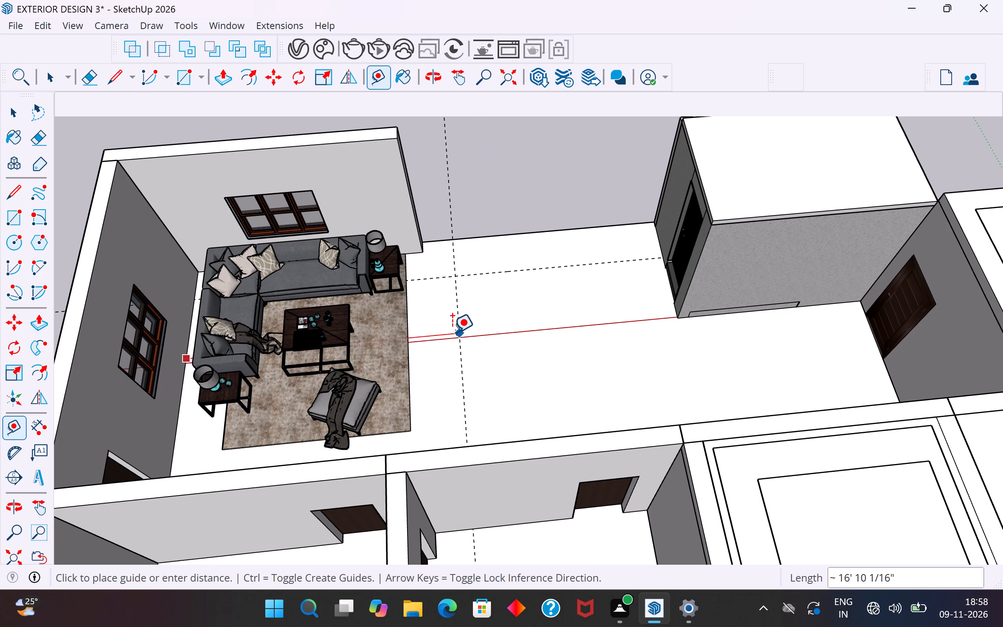
{"action": "left_click", "coordinate": [424, 252]}
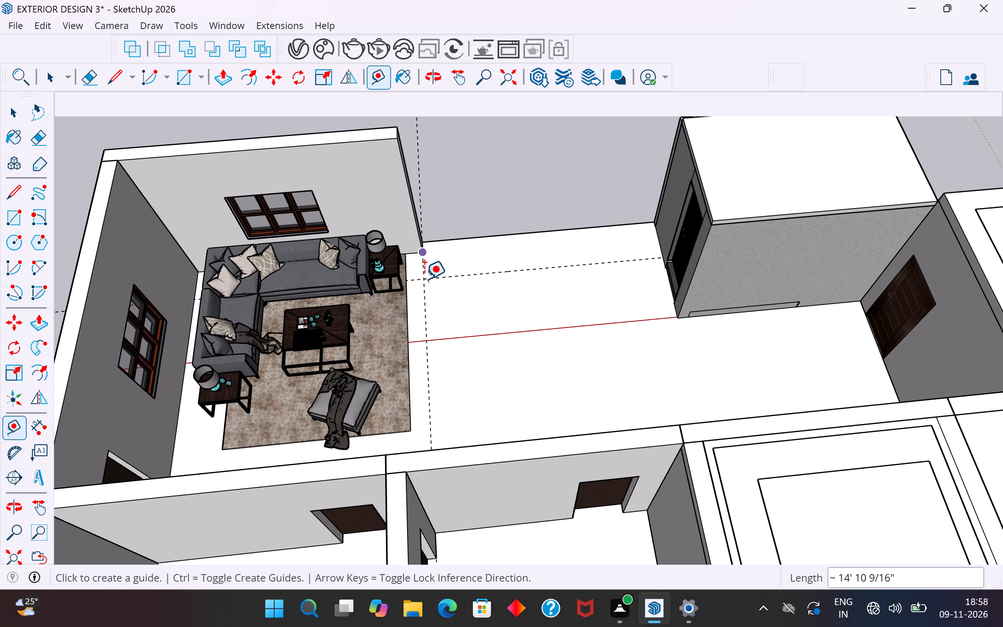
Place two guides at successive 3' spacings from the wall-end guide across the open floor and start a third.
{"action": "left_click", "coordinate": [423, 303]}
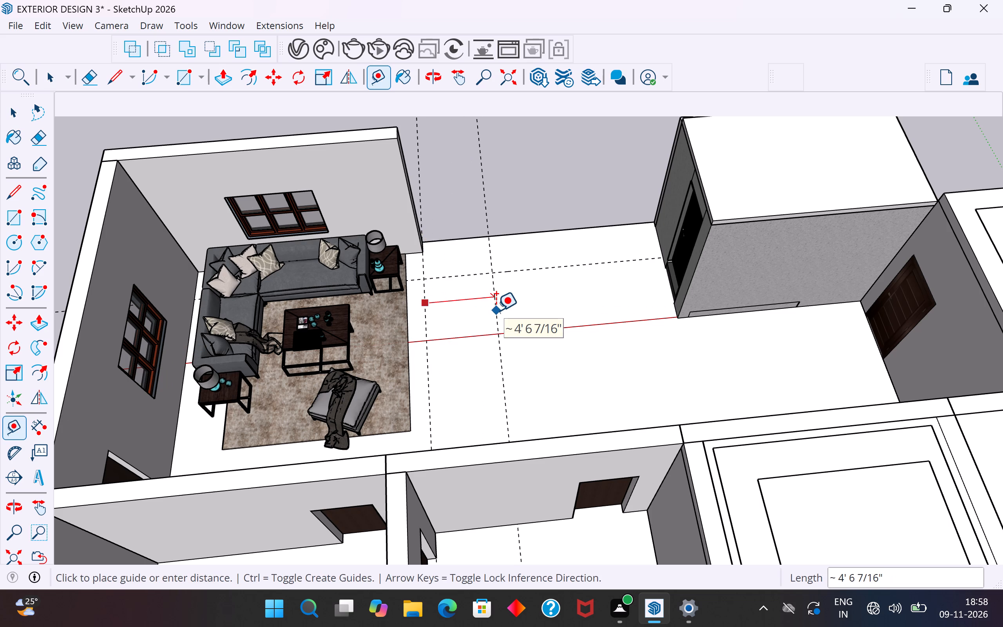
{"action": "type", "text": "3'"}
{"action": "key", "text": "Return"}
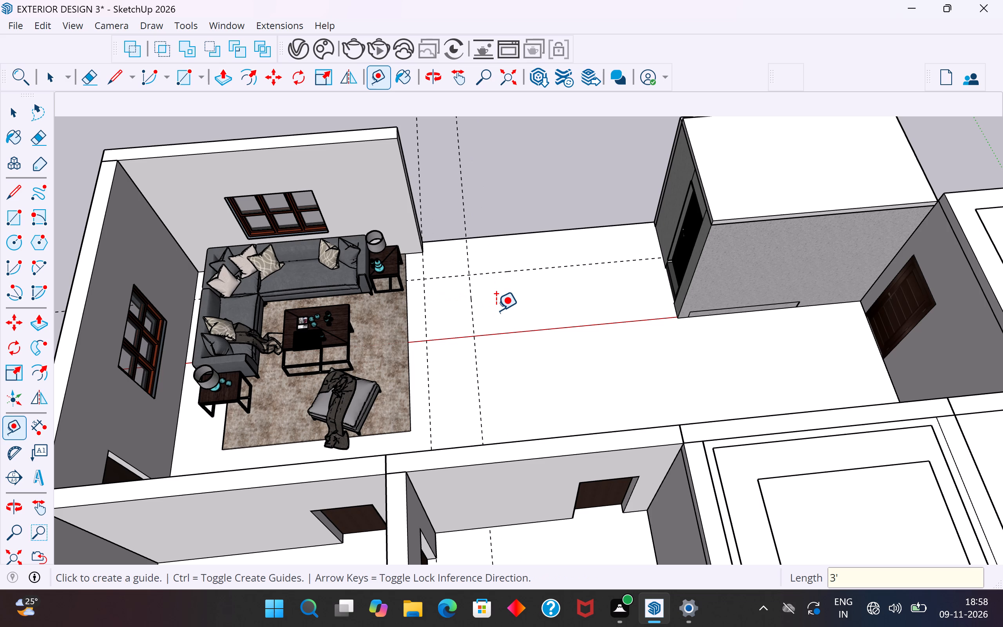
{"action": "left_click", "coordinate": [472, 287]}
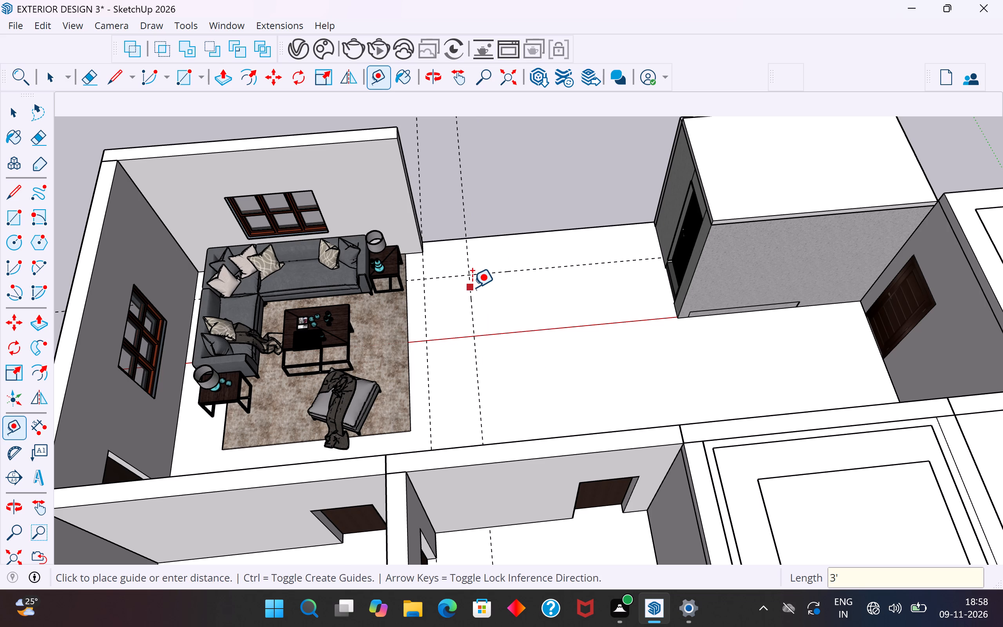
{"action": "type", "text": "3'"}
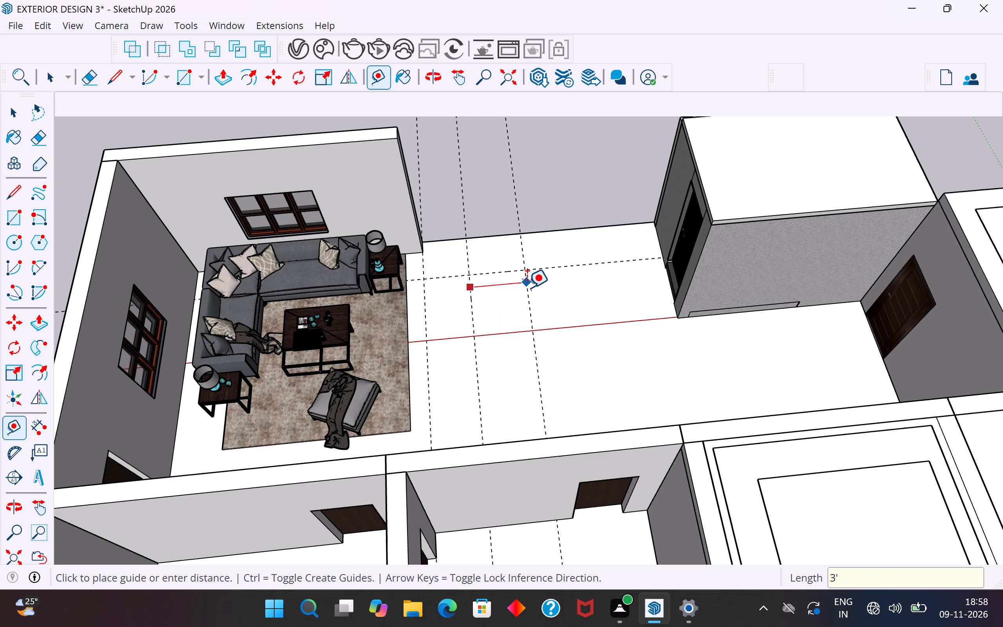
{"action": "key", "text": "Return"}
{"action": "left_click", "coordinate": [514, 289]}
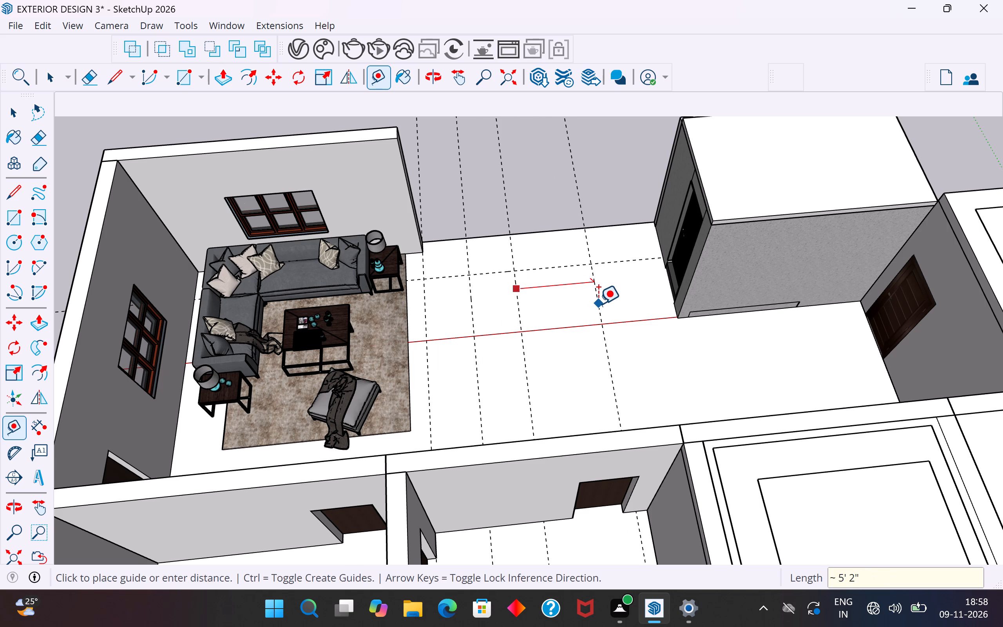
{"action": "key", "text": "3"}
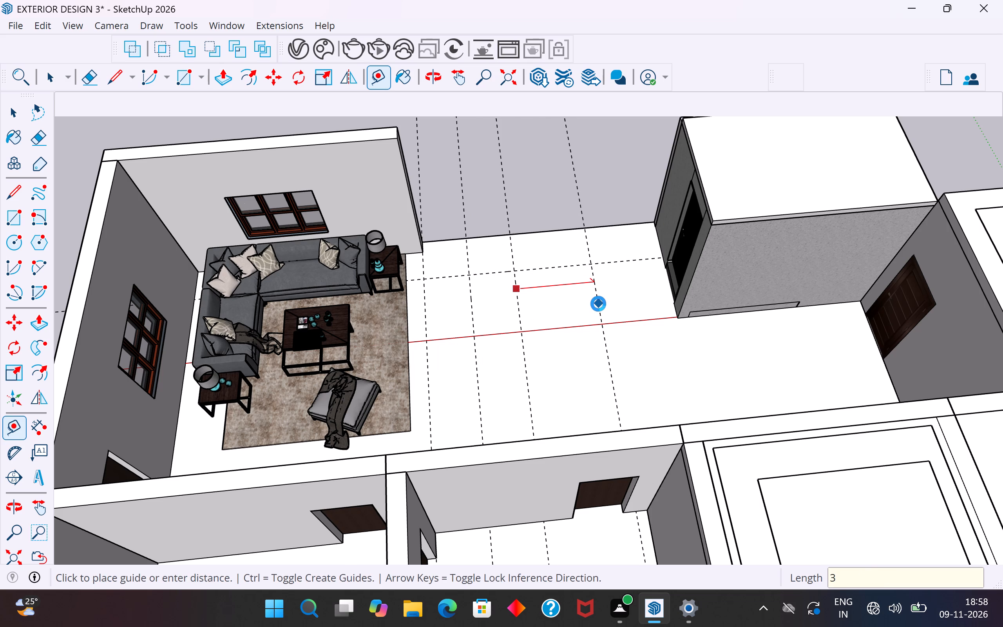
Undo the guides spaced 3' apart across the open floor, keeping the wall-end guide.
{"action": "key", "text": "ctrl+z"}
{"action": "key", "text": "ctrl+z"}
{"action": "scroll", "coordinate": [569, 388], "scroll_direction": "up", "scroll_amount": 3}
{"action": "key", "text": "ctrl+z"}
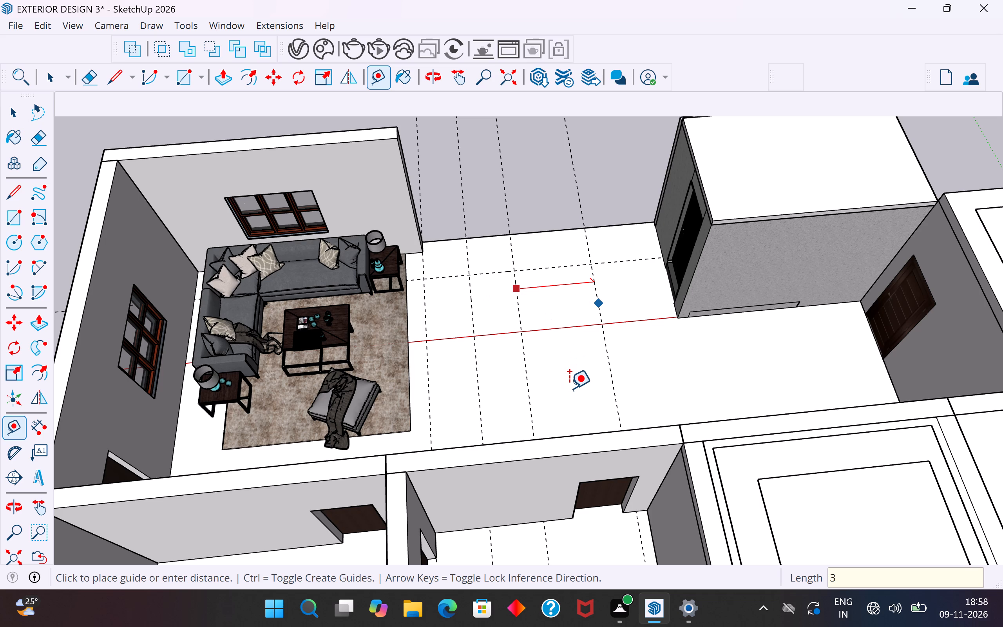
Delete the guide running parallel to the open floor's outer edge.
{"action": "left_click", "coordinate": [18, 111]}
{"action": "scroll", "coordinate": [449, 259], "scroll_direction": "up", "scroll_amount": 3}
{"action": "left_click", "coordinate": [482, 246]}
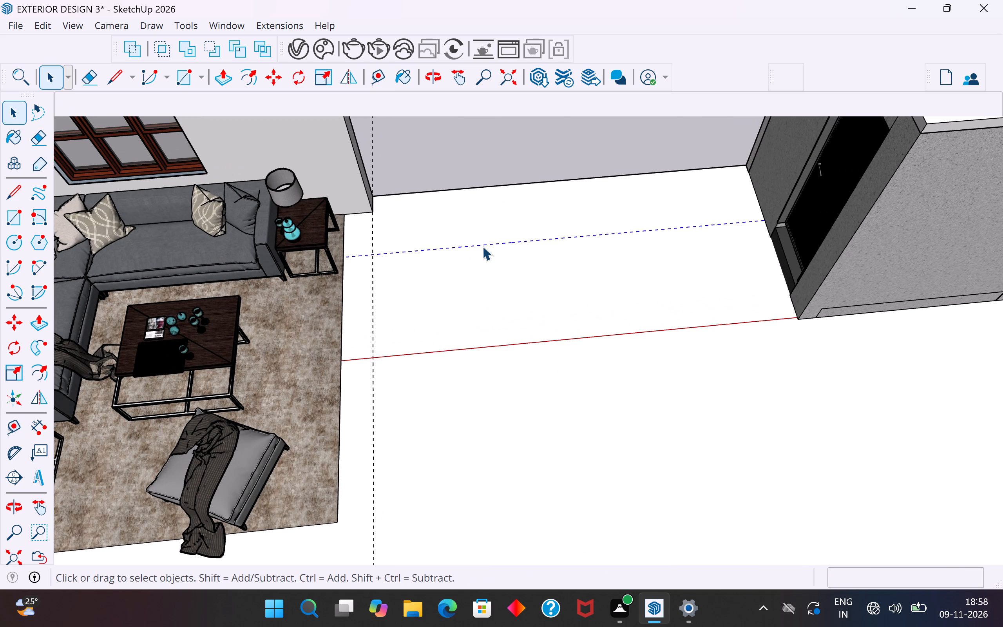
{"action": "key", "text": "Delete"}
Place a guide on the open floor parallel to its outer edge at a distance of 3'3".
{"action": "left_click", "coordinate": [19, 429]}
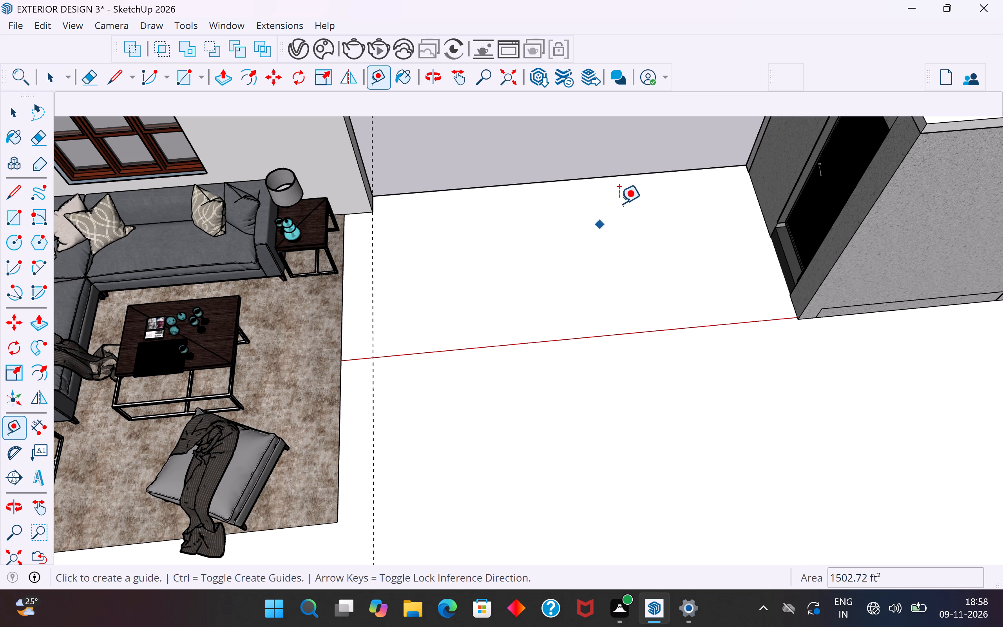
{"action": "left_click", "coordinate": [538, 181]}
{"action": "type", "text": "3'3\""}
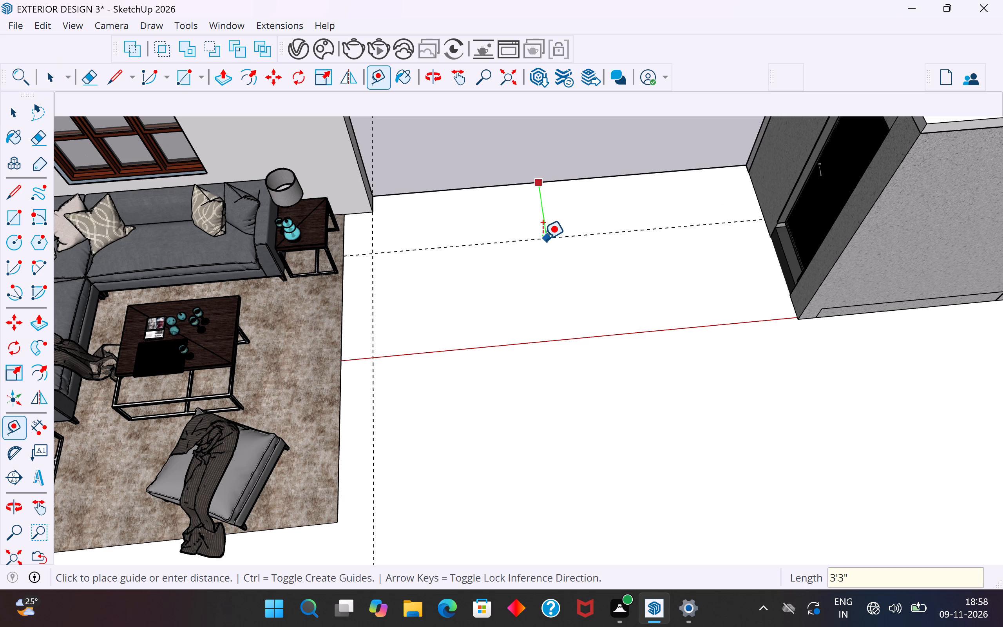
{"action": "key", "text": "Return"}
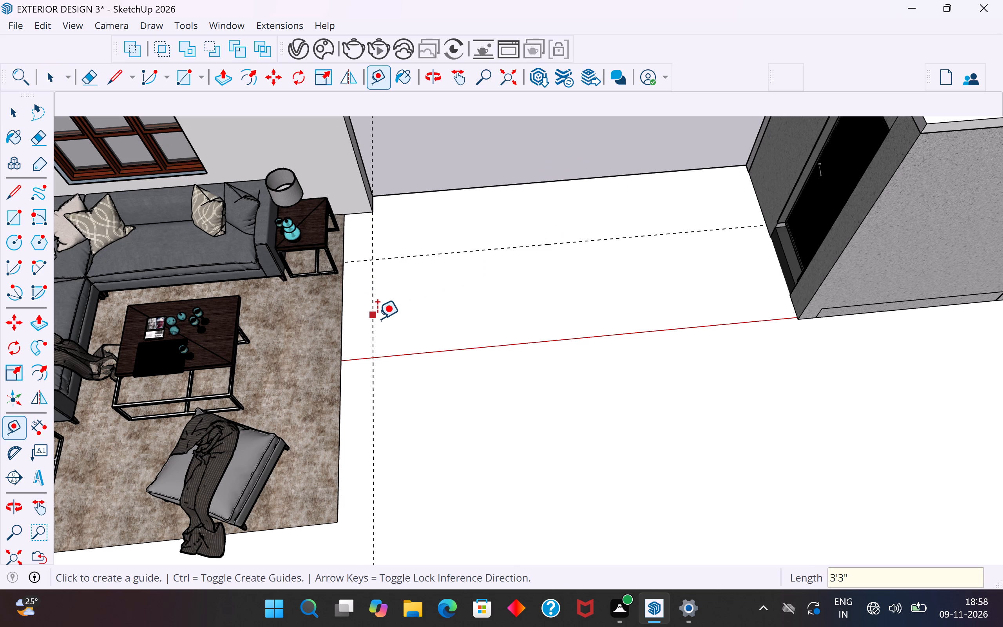
Place three guides across the open floor at successive 3'3" spacings from the wall-end guide toward the black-door room.
{"action": "left_click", "coordinate": [377, 319]}
{"action": "type", "text": "3'3\""}
{"action": "key", "text": "Return"}
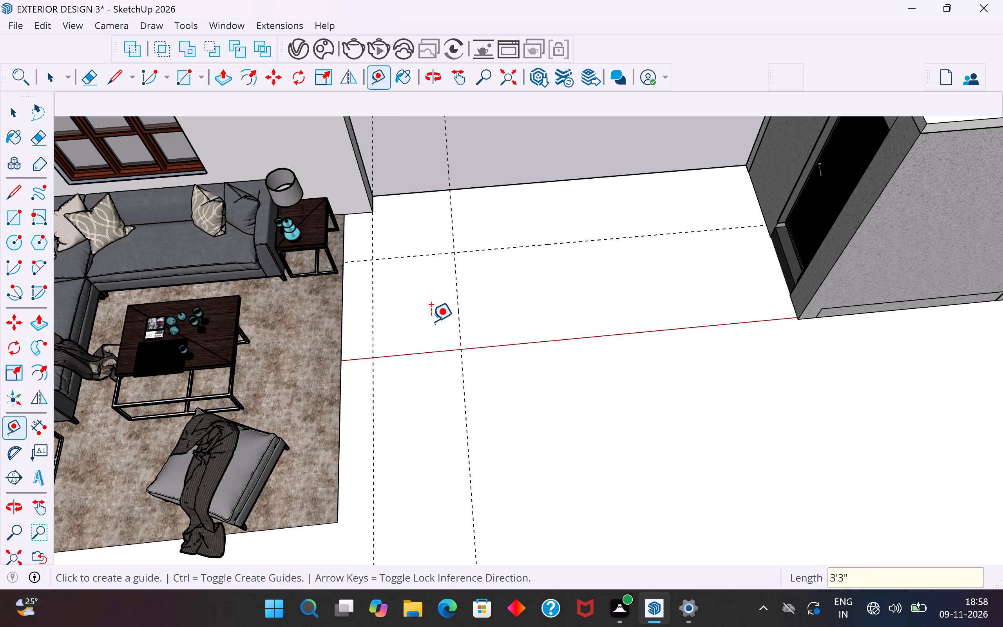
{"action": "left_click", "coordinate": [453, 282]}
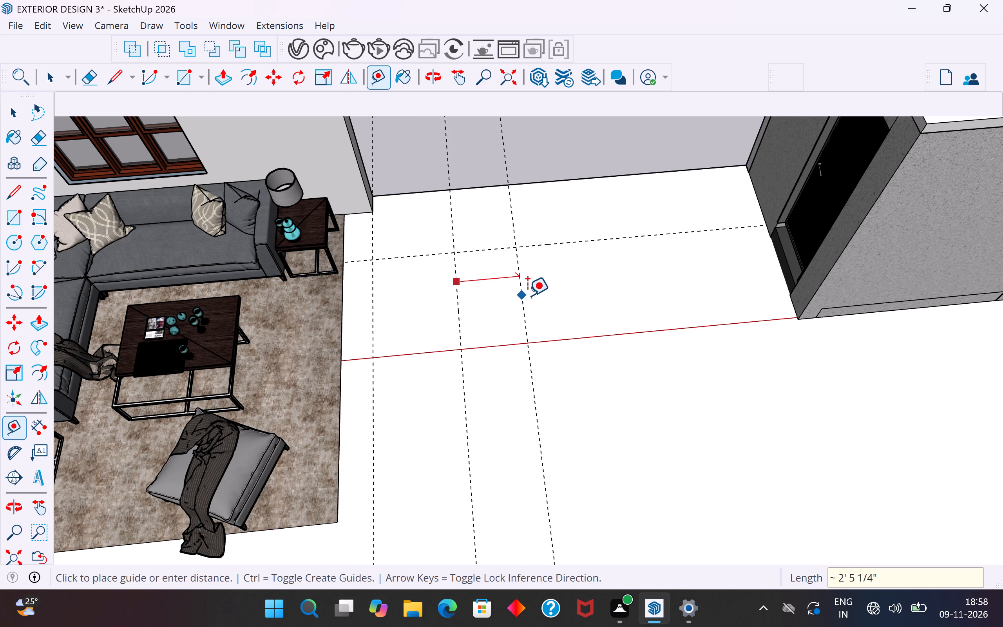
{"action": "type", "text": "3'3\""}
{"action": "key", "text": "Return"}
{"action": "left_click", "coordinate": [539, 295]}
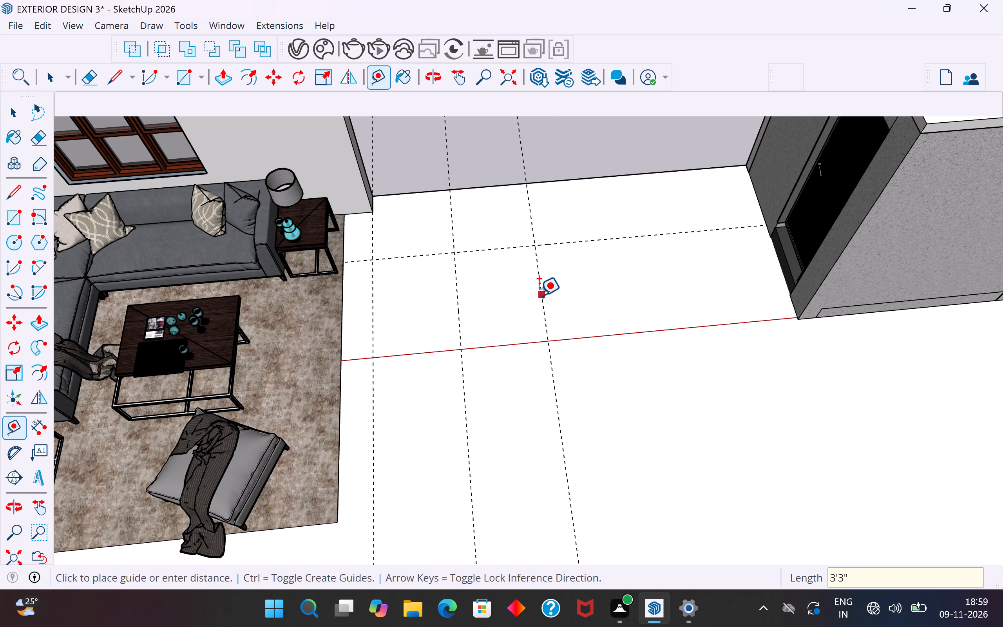
{"action": "type", "text": "3'3\""}
{"action": "key", "text": "Return"}
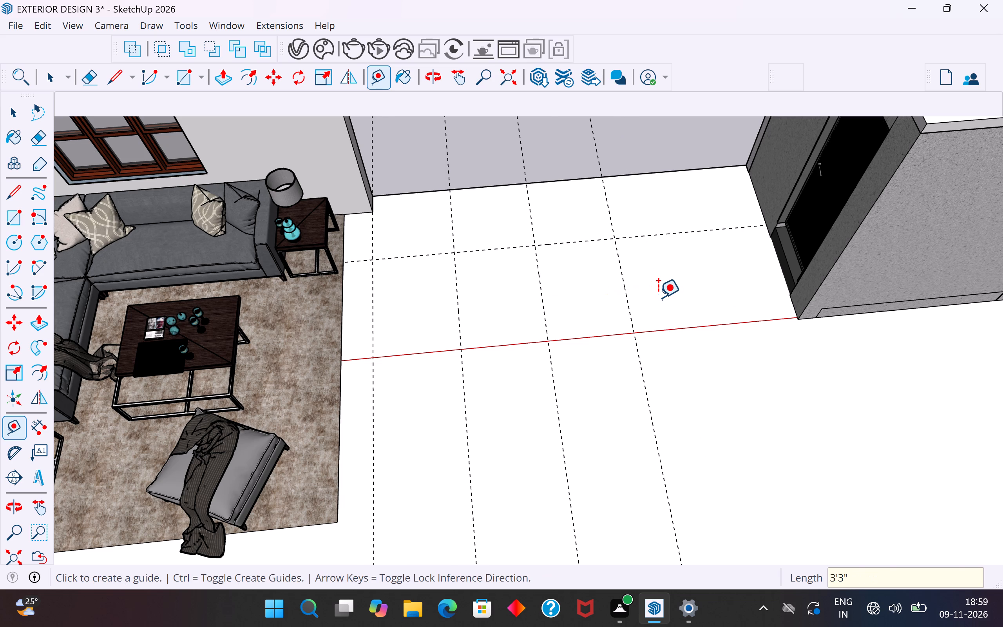
Examine the guide grid on the open floor from several angles, checking it against the living room and the black-door room.
{"action": "scroll", "coordinate": [597, 379], "scroll_direction": "down", "scroll_amount": 2}
{"action": "middle_click_drag", "start_coordinate": [599, 377], "coordinate": [636, 313]}
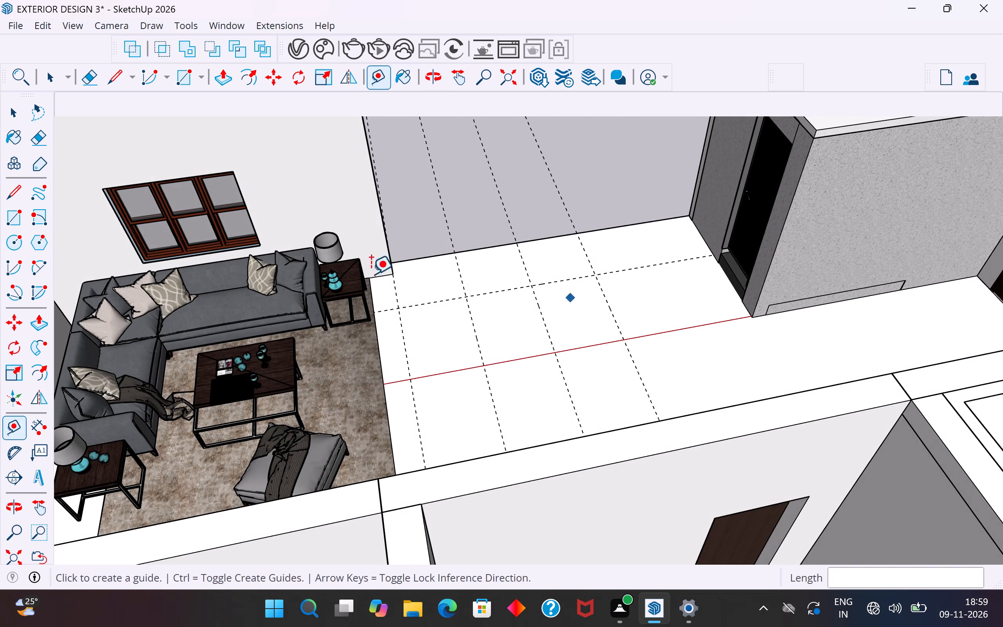
{"action": "left_click", "coordinate": [13, 109]}
{"action": "left_click", "coordinate": [480, 150]}
{"action": "left_click", "coordinate": [463, 161]}
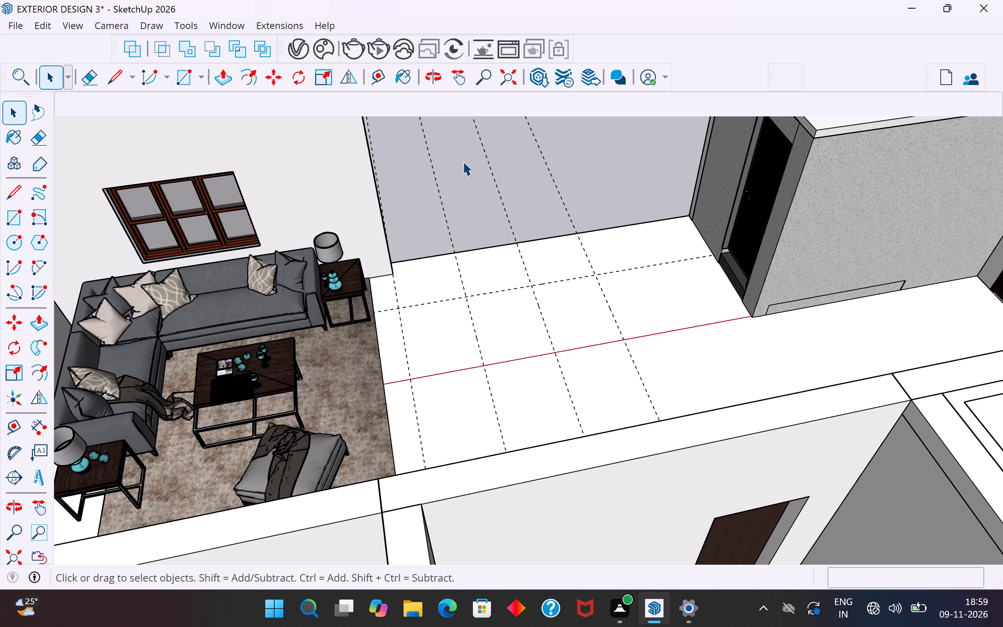
{"action": "middle_click_drag", "start_coordinate": [472, 288], "coordinate": [482, 332]}
{"action": "scroll", "coordinate": [466, 355], "scroll_direction": "up", "scroll_amount": 4}
{"action": "middle_click_drag", "start_coordinate": [481, 364], "coordinate": [423, 283]}
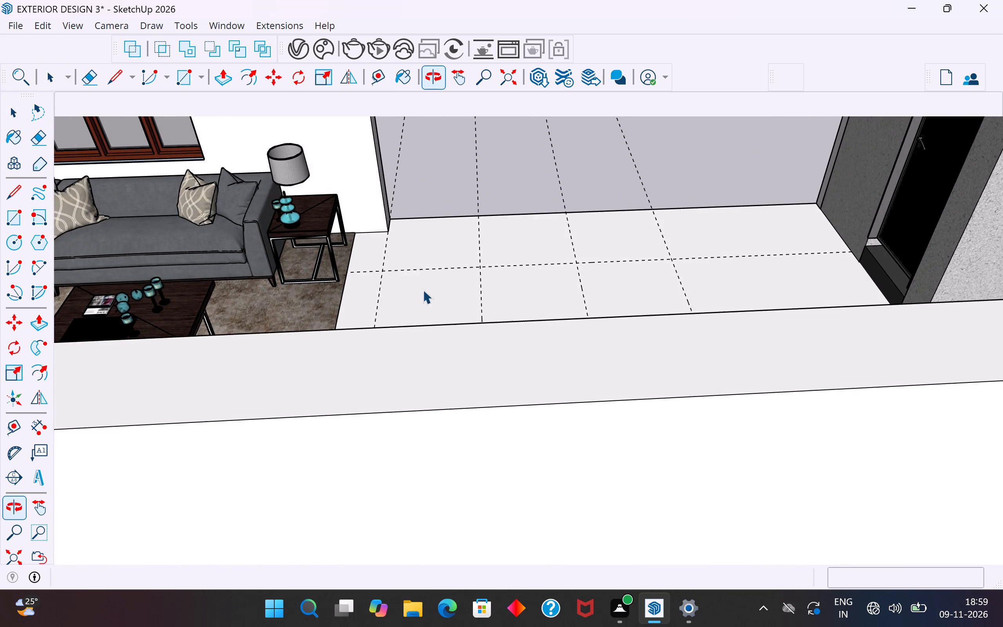
{"action": "scroll", "coordinate": [422, 294], "scroll_direction": "down", "scroll_amount": 4}
{"action": "middle_click_drag", "start_coordinate": [427, 308], "coordinate": [572, 331]}
{"action": "scroll", "coordinate": [384, 366], "scroll_direction": "down", "scroll_amount": 4}
{"action": "middle_click_drag", "start_coordinate": [390, 373], "coordinate": [520, 337]}
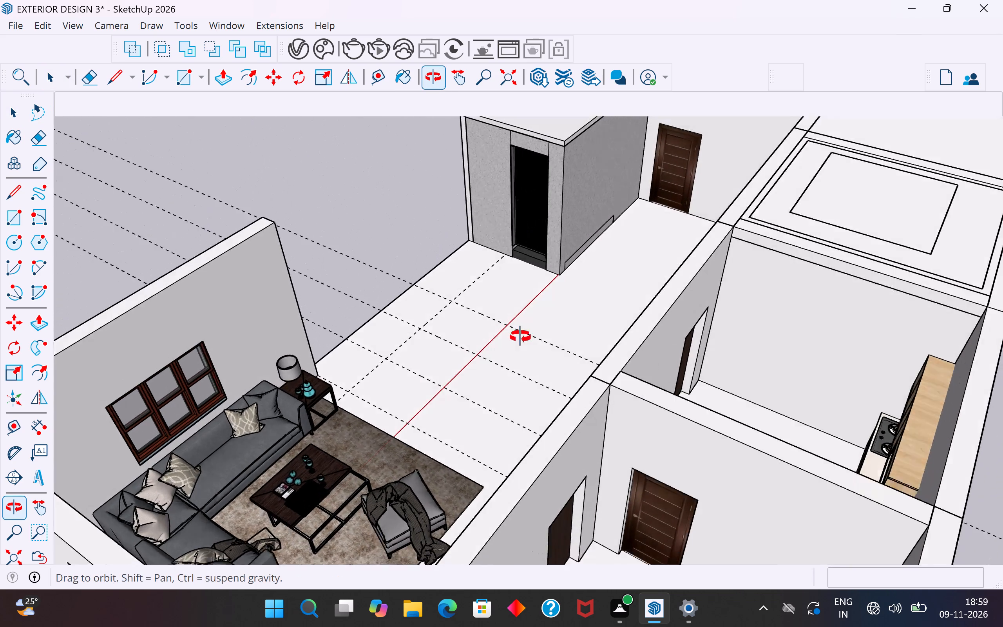
{"action": "middle_click_drag", "start_coordinate": [520, 337], "coordinate": [540, 366]}
{"action": "scroll", "coordinate": [456, 433], "scroll_direction": "up", "scroll_amount": 3}
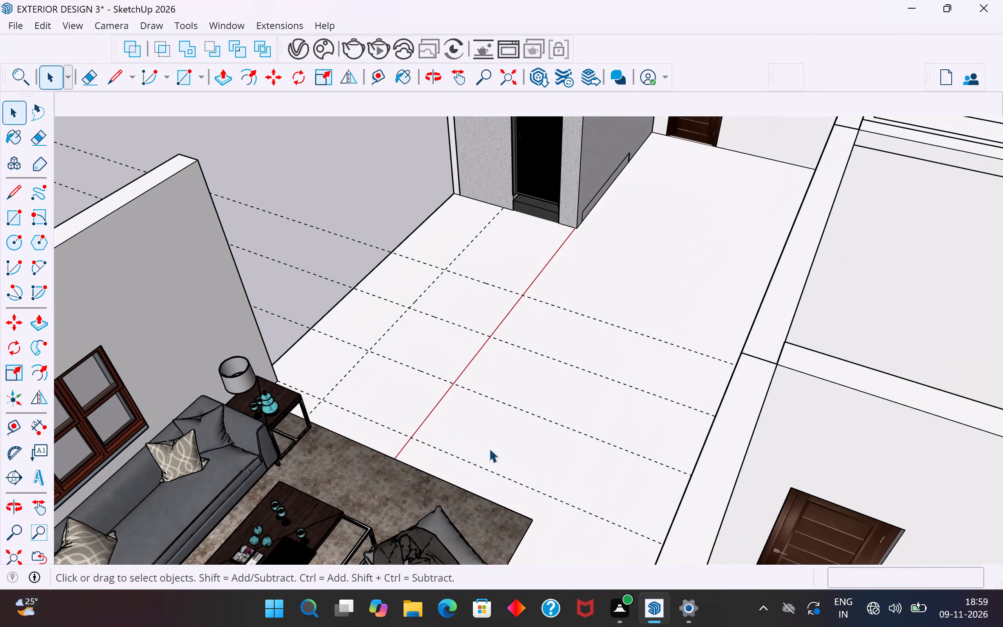
{"action": "middle_click_drag", "start_coordinate": [543, 491], "coordinate": [603, 485]}
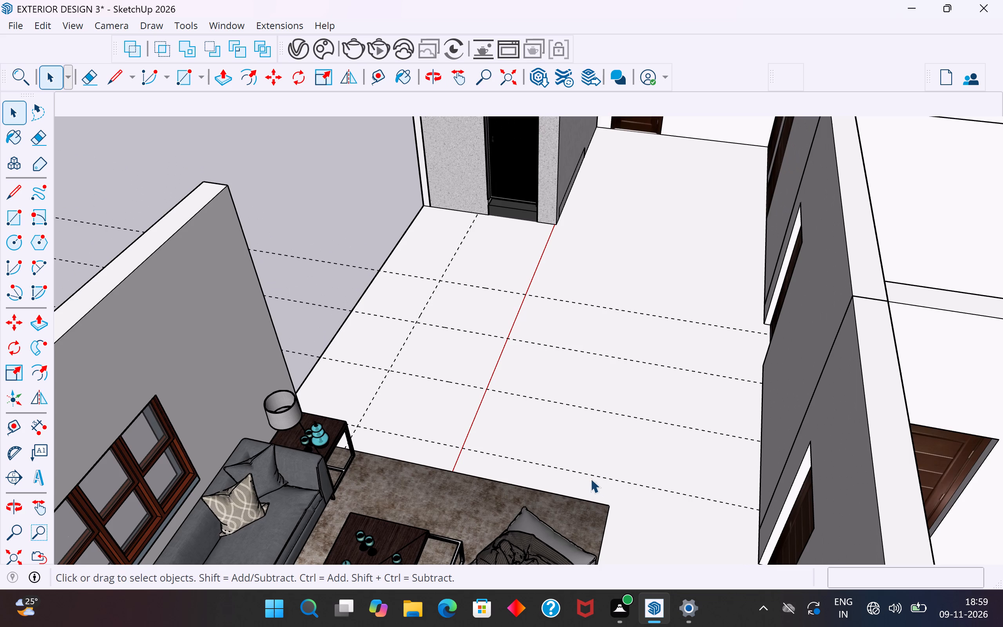
{"action": "middle_click_drag", "start_coordinate": [583, 470], "coordinate": [603, 464]}
{"action": "scroll", "coordinate": [603, 464], "scroll_direction": "up", "scroll_amount": 1}
{"action": "middle_click_drag", "start_coordinate": [603, 453], "coordinate": [607, 473]}
{"action": "scroll", "coordinate": [607, 440], "scroll_direction": "down", "scroll_amount": 2}
{"action": "middle_click_drag", "start_coordinate": [606, 441], "coordinate": [579, 469]}
{"action": "scroll", "coordinate": [558, 482], "scroll_direction": "up", "scroll_amount": 2}
{"action": "middle_click_drag", "start_coordinate": [565, 501], "coordinate": [572, 497]}
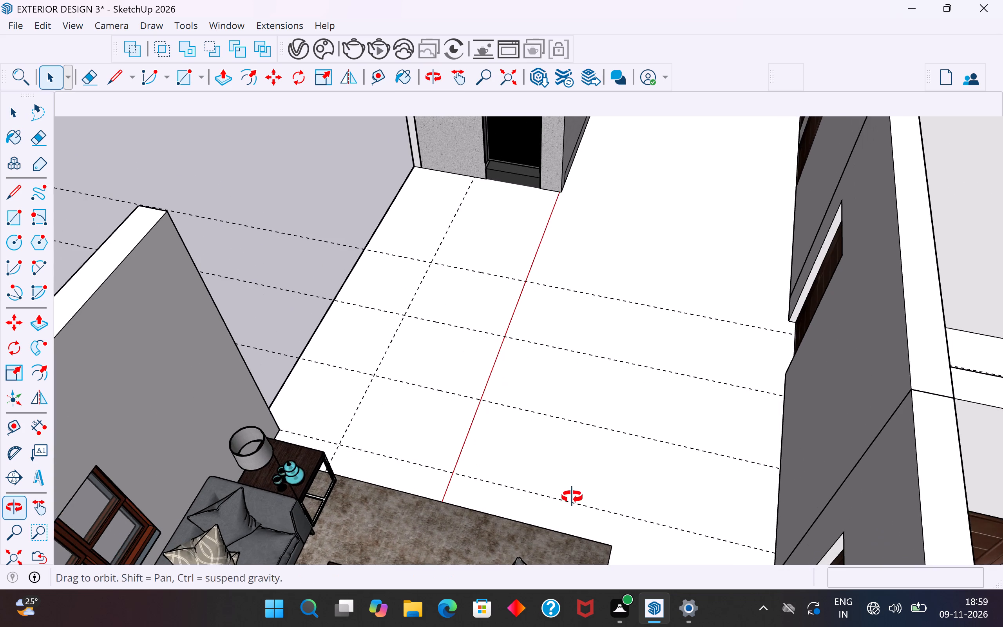
{"action": "middle_click_drag", "start_coordinate": [572, 497], "coordinate": [582, 485]}
{"action": "scroll", "coordinate": [46, 362], "scroll_direction": "down", "scroll_amount": 2}
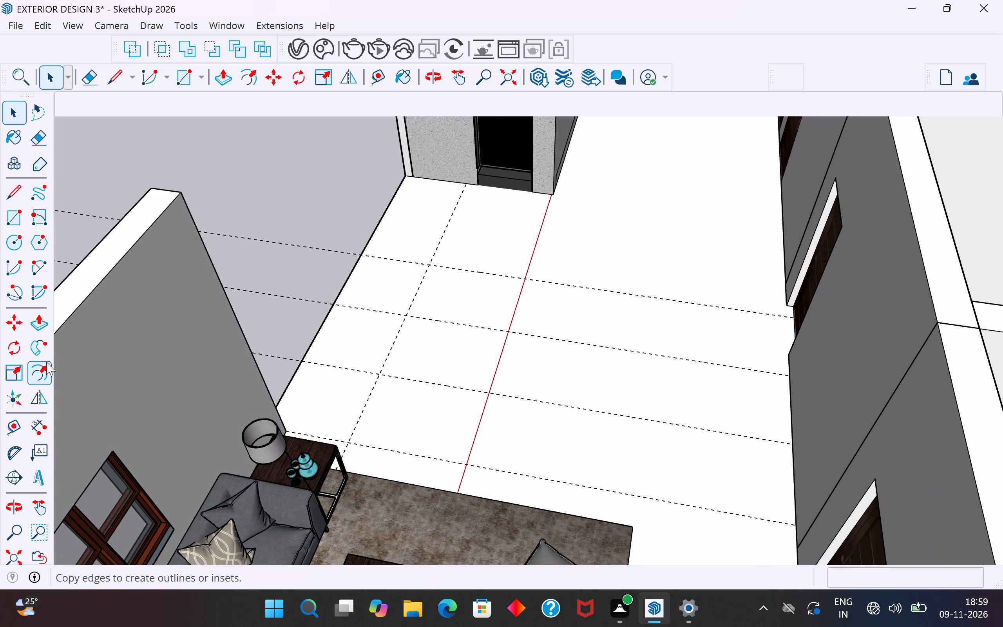
{"action": "scroll", "coordinate": [46, 362], "scroll_direction": "down", "scroll_amount": 5}
{"action": "middle_click_drag", "start_coordinate": [442, 328], "coordinate": [480, 396]}
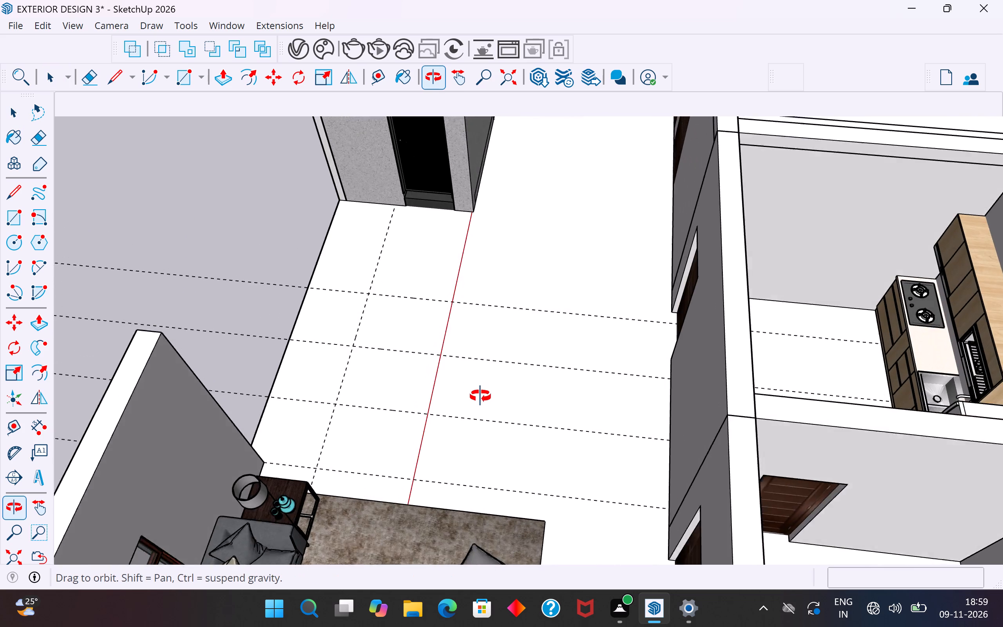
{"action": "middle_click_drag", "start_coordinate": [480, 396], "coordinate": [289, 360]}
{"action": "scroll", "coordinate": [308, 326], "scroll_direction": "up", "scroll_amount": 4}
{"action": "middle_click_drag", "start_coordinate": [360, 324], "coordinate": [147, 340]}
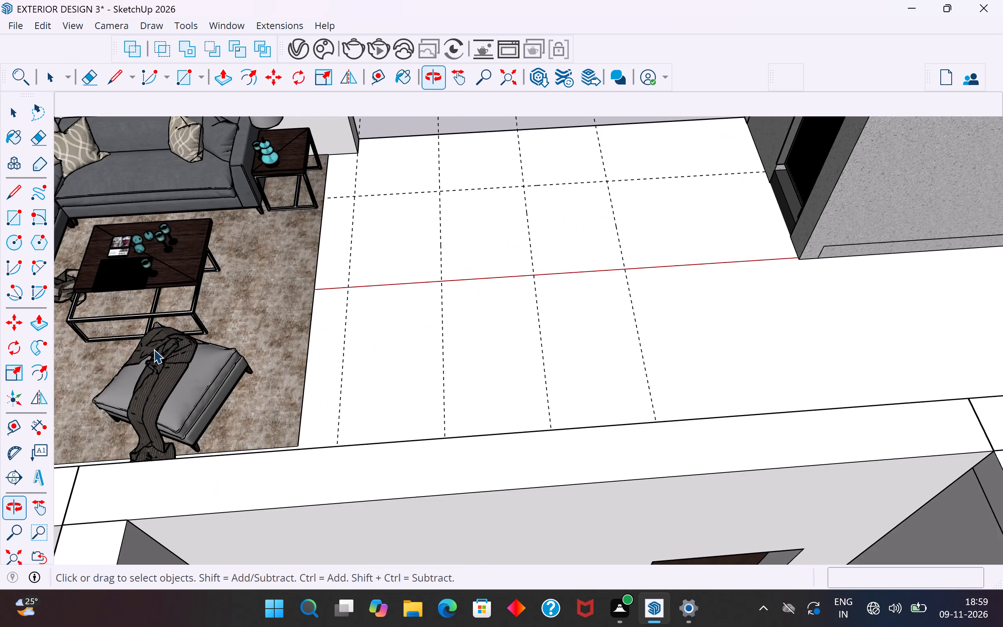
{"action": "scroll", "coordinate": [383, 421], "scroll_direction": "down", "scroll_amount": 6}
{"action": "middle_click_drag", "start_coordinate": [610, 350], "coordinate": [291, 257]}
{"action": "scroll", "coordinate": [512, 271], "scroll_direction": "up", "scroll_amount": 3}
{"action": "middle_click_drag", "start_coordinate": [552, 296], "coordinate": [645, 320]}
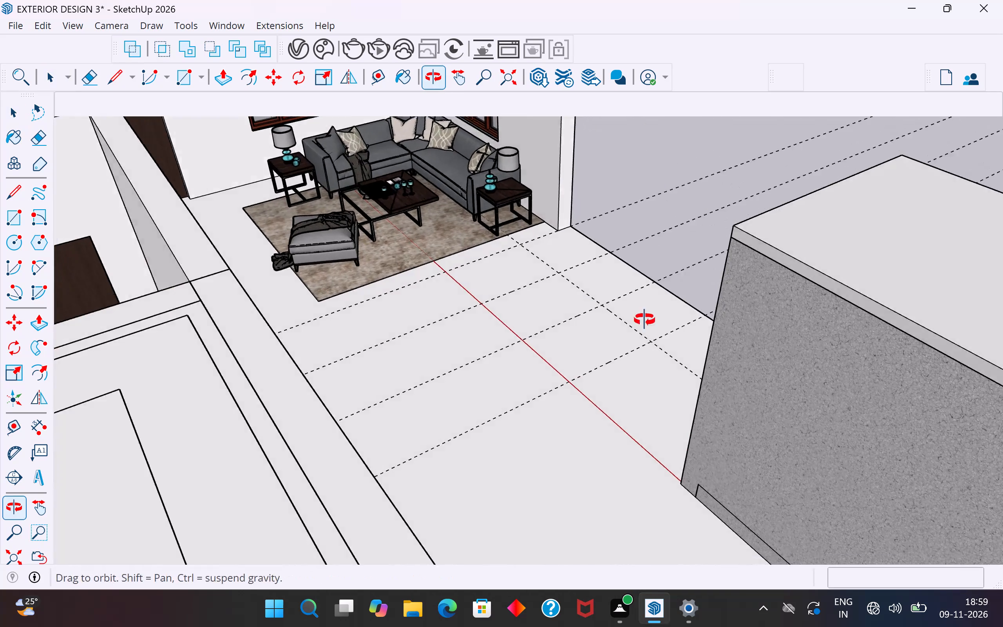
{"action": "middle_click_drag", "start_coordinate": [645, 320], "coordinate": [770, 324]}
{"action": "middle_click_drag", "start_coordinate": [333, 246], "coordinate": [601, 257]}
{"action": "middle_click_drag", "start_coordinate": [438, 357], "coordinate": [520, 338]}
{"action": "scroll", "coordinate": [509, 182], "scroll_direction": "down", "scroll_amount": 3}
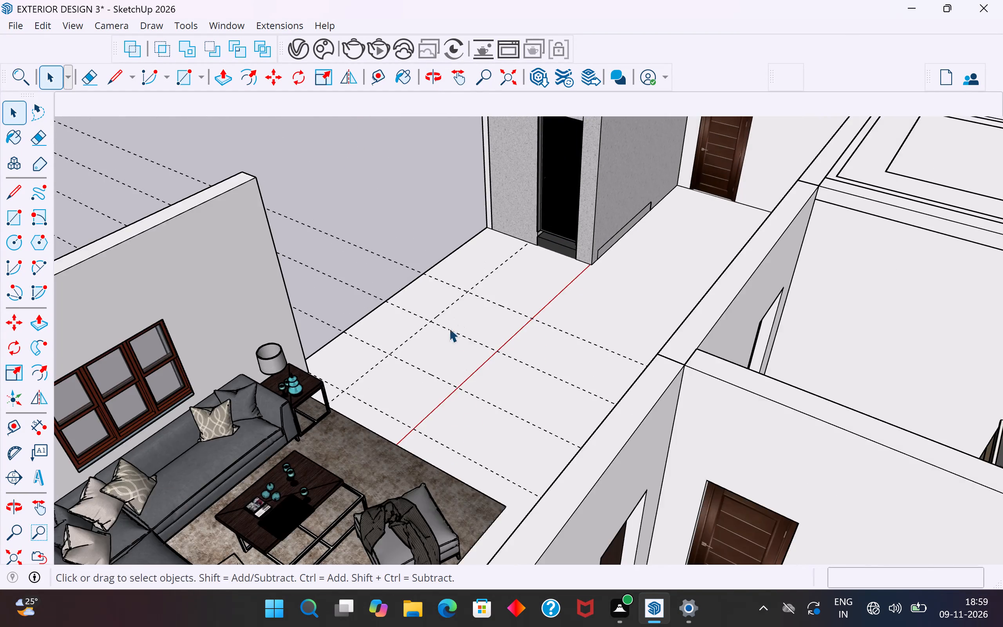
{"action": "middle_click_drag", "start_coordinate": [455, 347], "coordinate": [541, 362]}
{"action": "scroll", "coordinate": [542, 361], "scroll_direction": "up", "scroll_amount": 2}
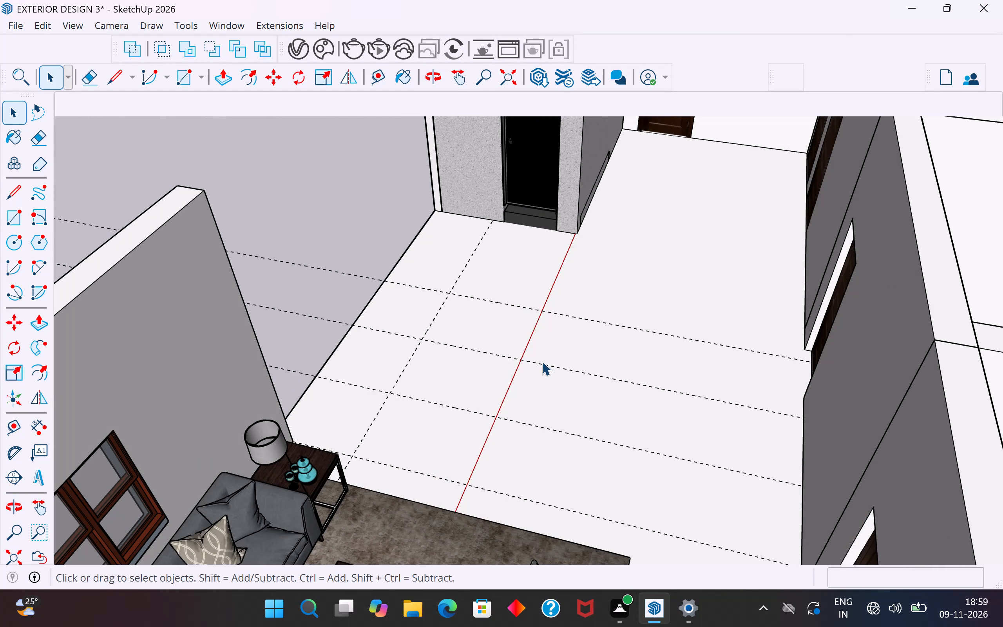
{"action": "scroll", "coordinate": [467, 359], "scroll_direction": "down", "scroll_amount": 2}
{"action": "middle_click_drag", "start_coordinate": [467, 358], "coordinate": [525, 337]}
Place three parallel guides at successive 7" spacings inward from the guide that runs along the open floor's outer edge.
{"action": "left_click", "coordinate": [11, 430]}
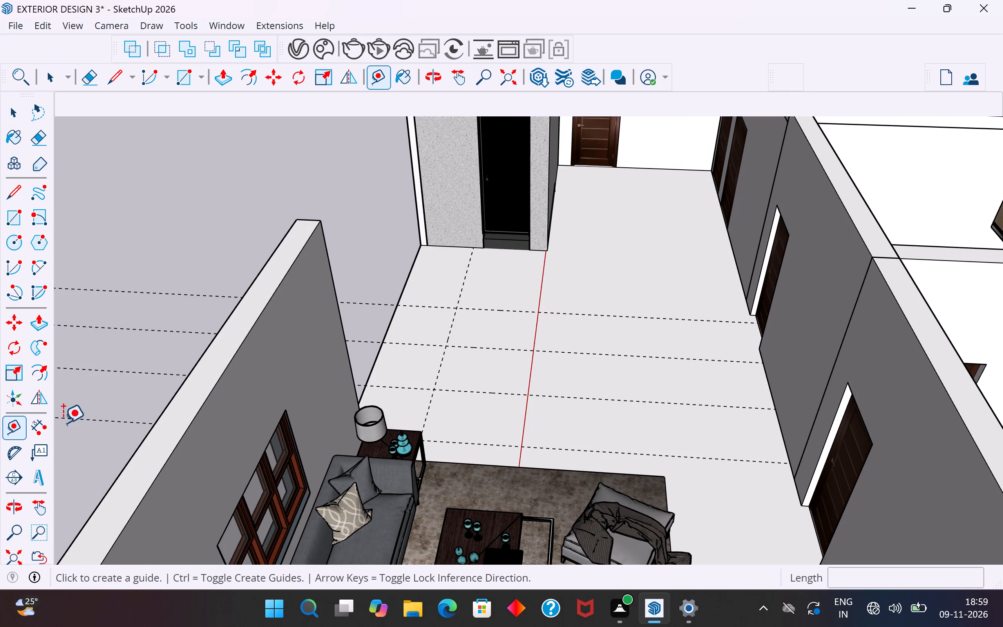
{"action": "scroll", "coordinate": [417, 352], "scroll_direction": "up", "scroll_amount": 4}
{"action": "middle_click_drag", "start_coordinate": [451, 378], "coordinate": [426, 371]}
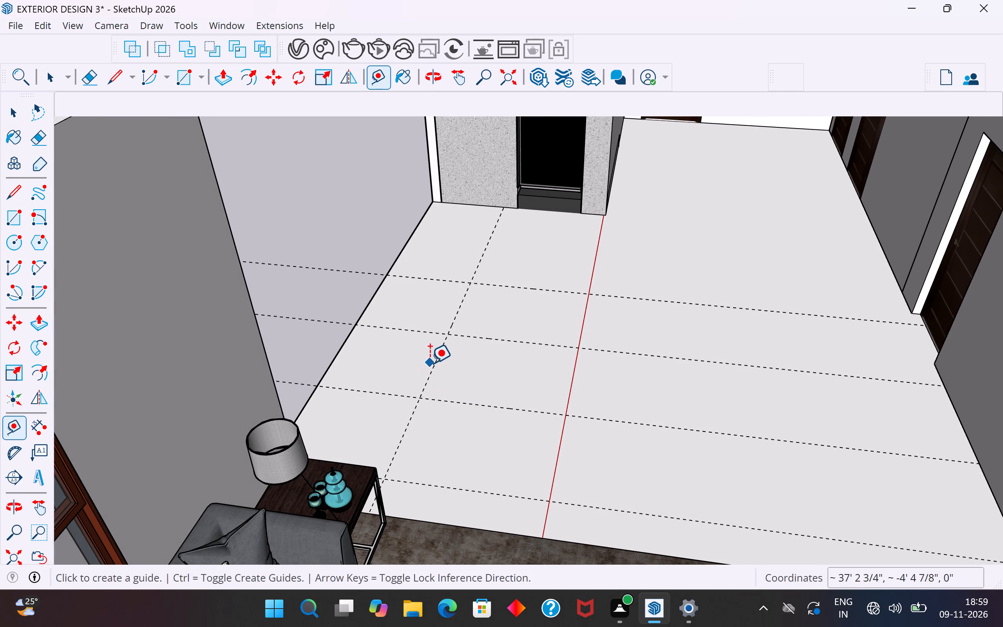
{"action": "left_click", "coordinate": [434, 362]}
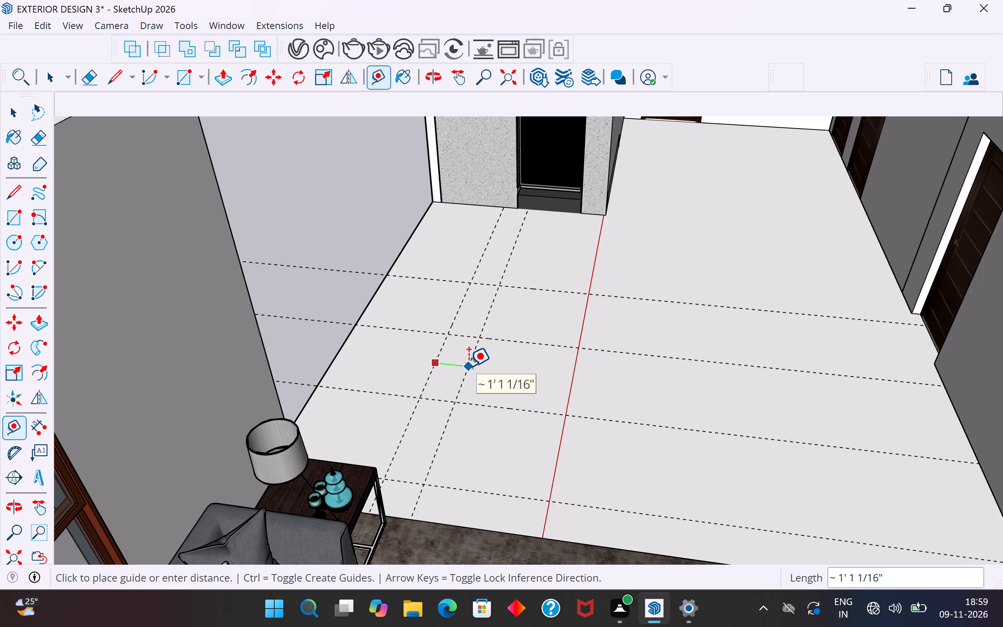
{"action": "type", "text": "7\""}
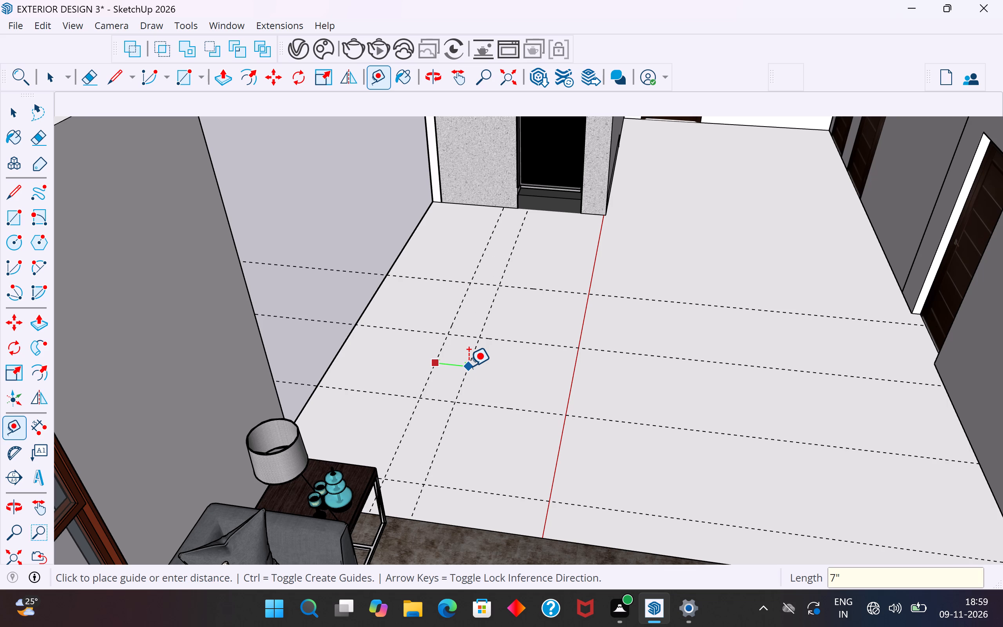
{"action": "key", "text": "Return"}
{"action": "left_click", "coordinate": [426, 427]}
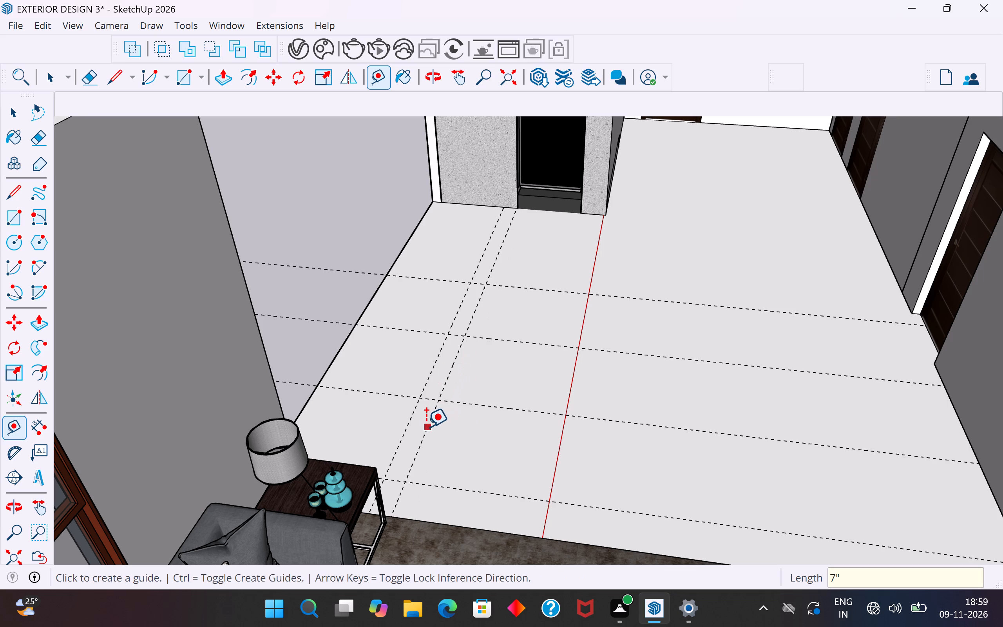
{"action": "type", "text": "7\""}
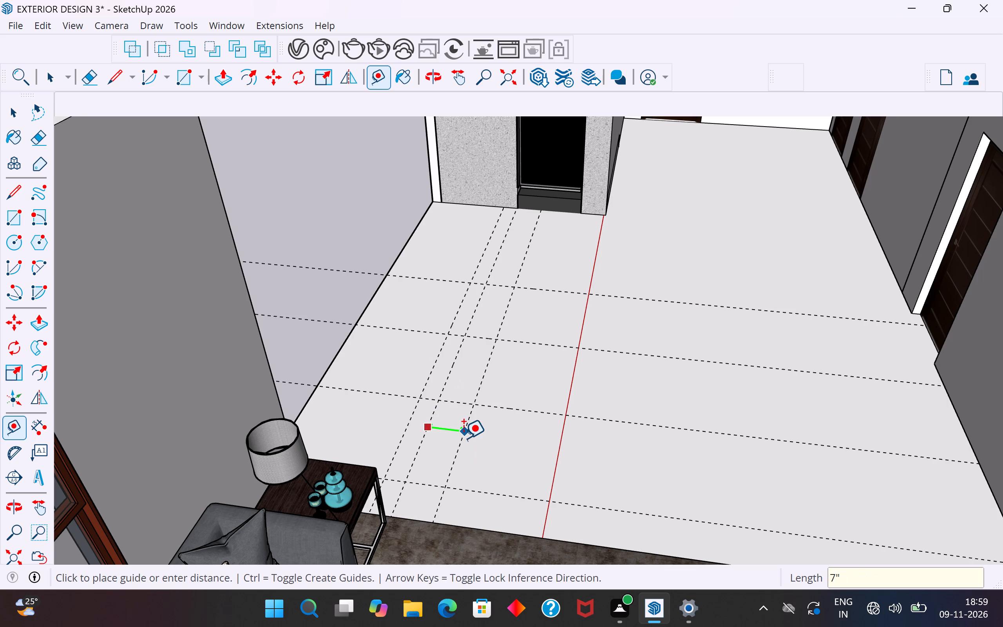
{"action": "key", "text": "Return"}
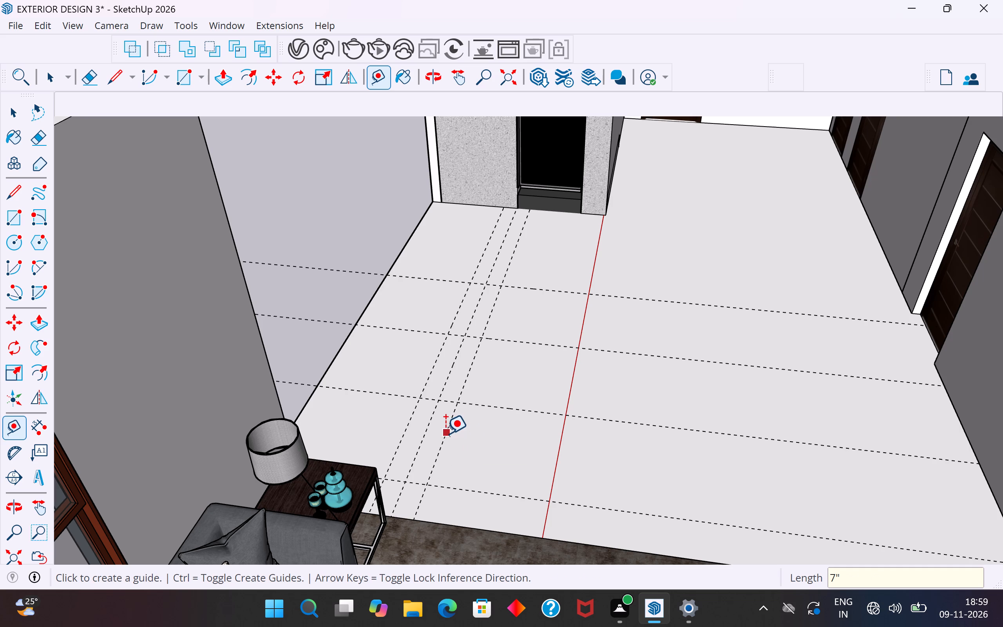
{"action": "left_click", "coordinate": [444, 433]}
{"action": "type", "text": "7\""}
{"action": "key", "text": "Return"}
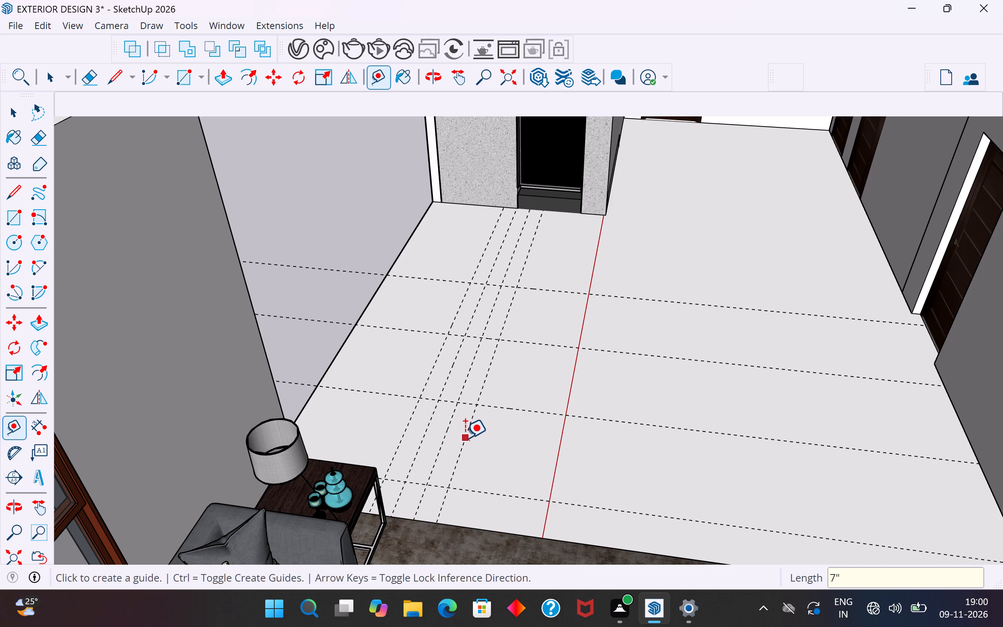
Place four more parallel guides at successive 7" spacings on the open floor, continuing inward toward the red axis line.
{"action": "left_click", "coordinate": [465, 438]}
{"action": "type", "text": "7\""}
{"action": "key", "text": "Return"}
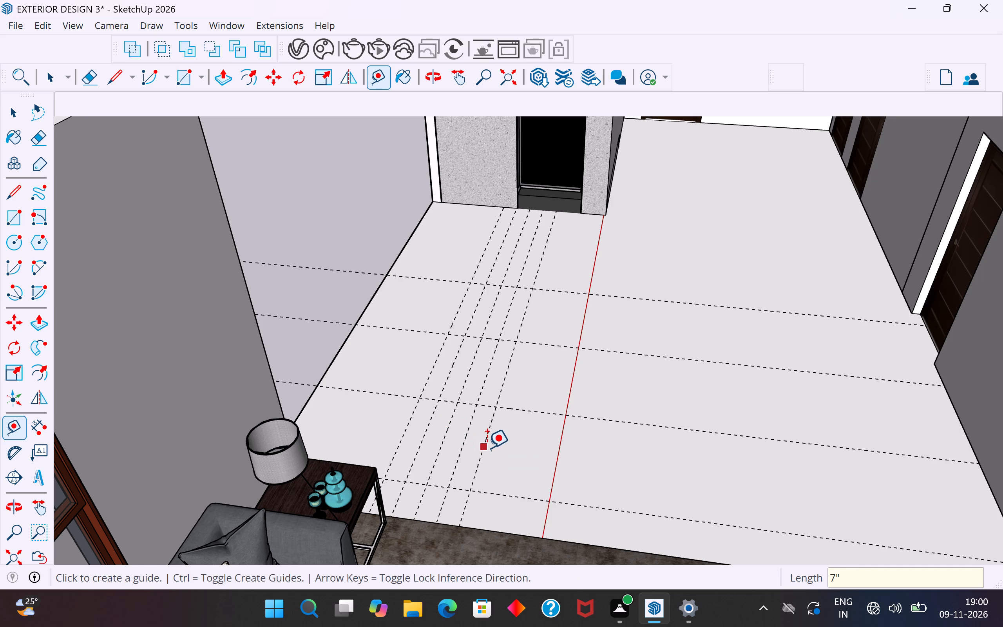
{"action": "left_click", "coordinate": [487, 448]}
{"action": "type", "text": "7\""}
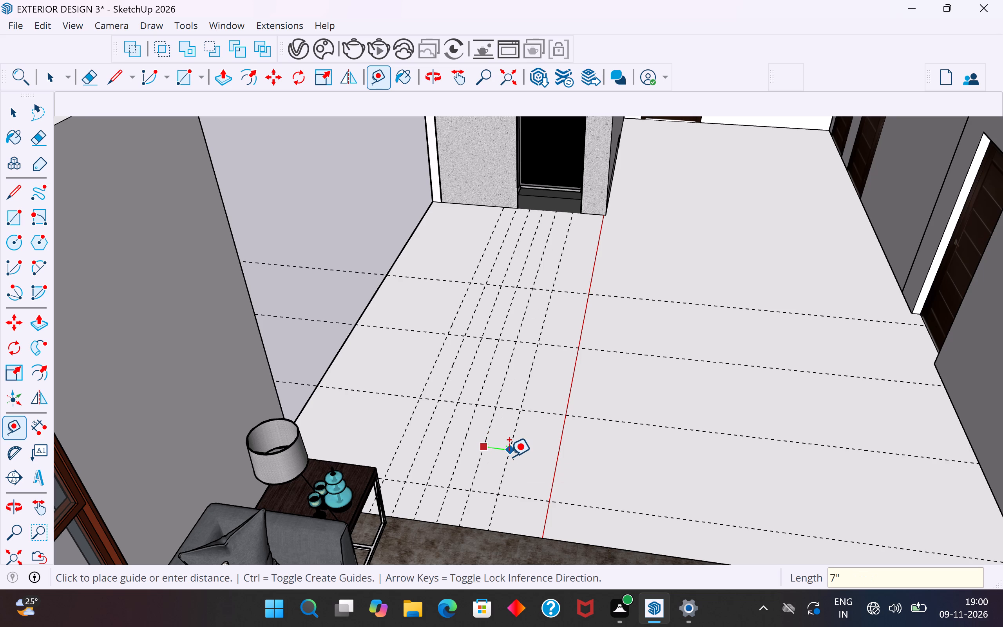
{"action": "key", "text": "Return"}
{"action": "left_click", "coordinate": [510, 442]}
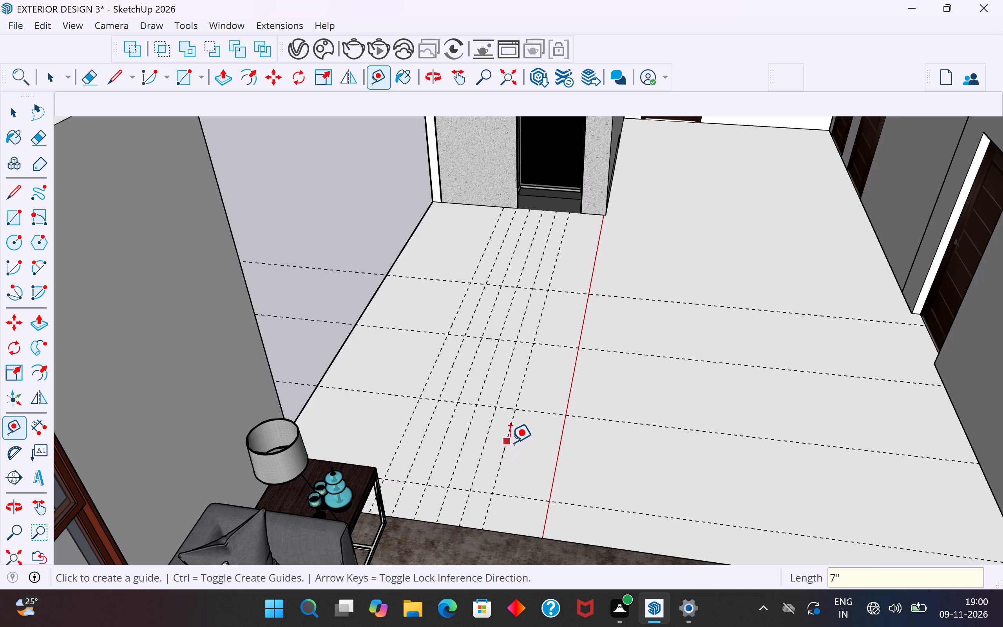
{"action": "type", "text": "7\""}
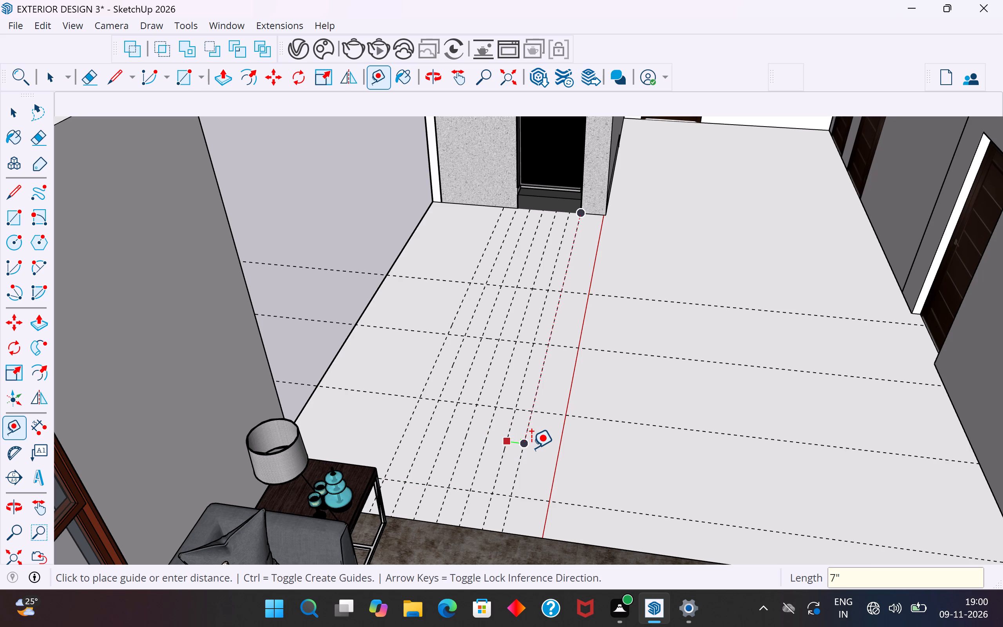
{"action": "key", "text": "Return"}
{"action": "left_click", "coordinate": [525, 443]}
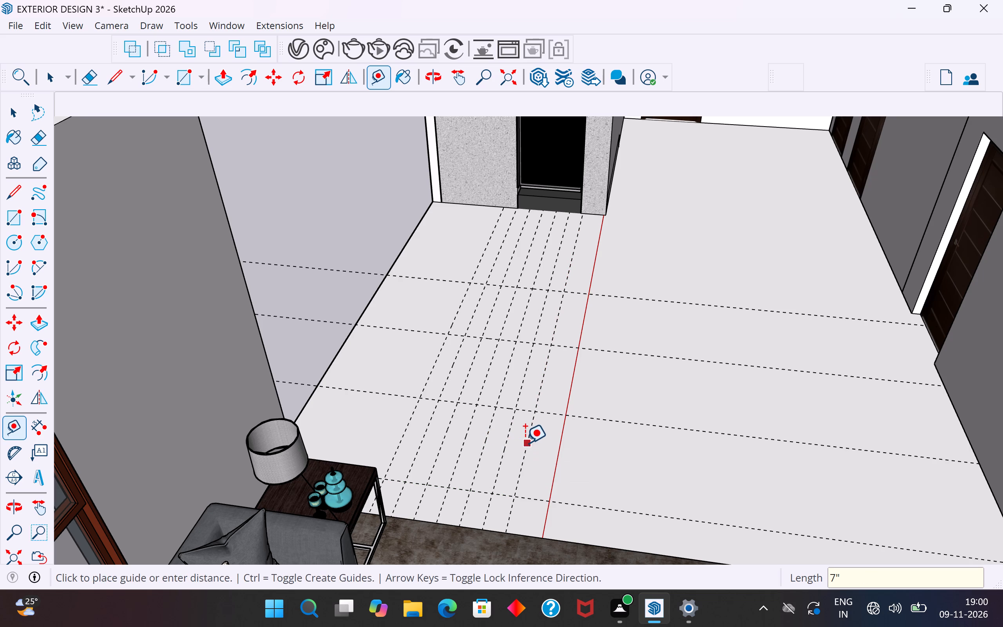
{"action": "type", "text": "7\""}
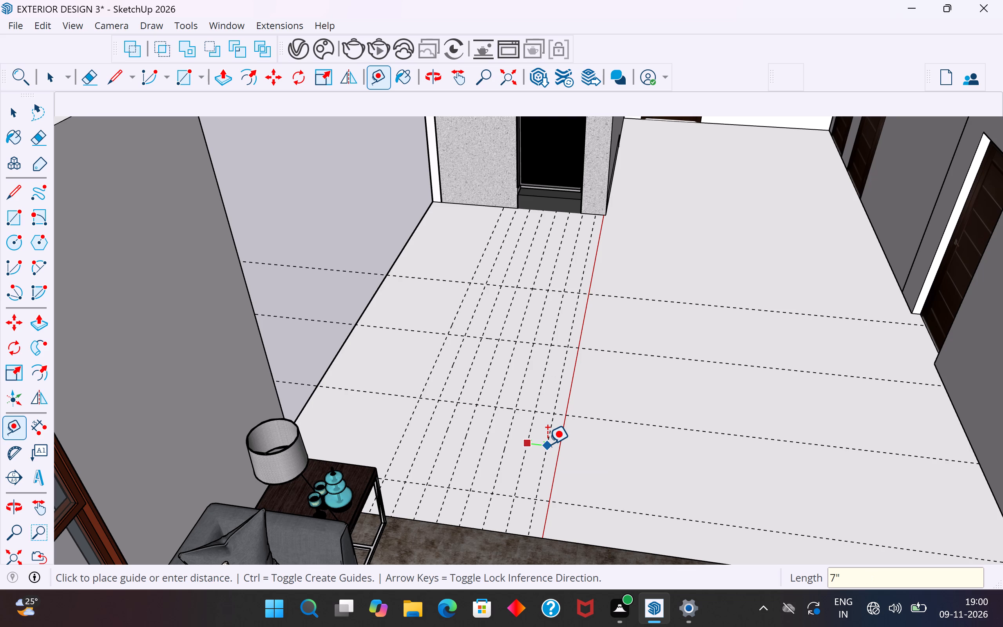
{"action": "key", "text": "Return"}
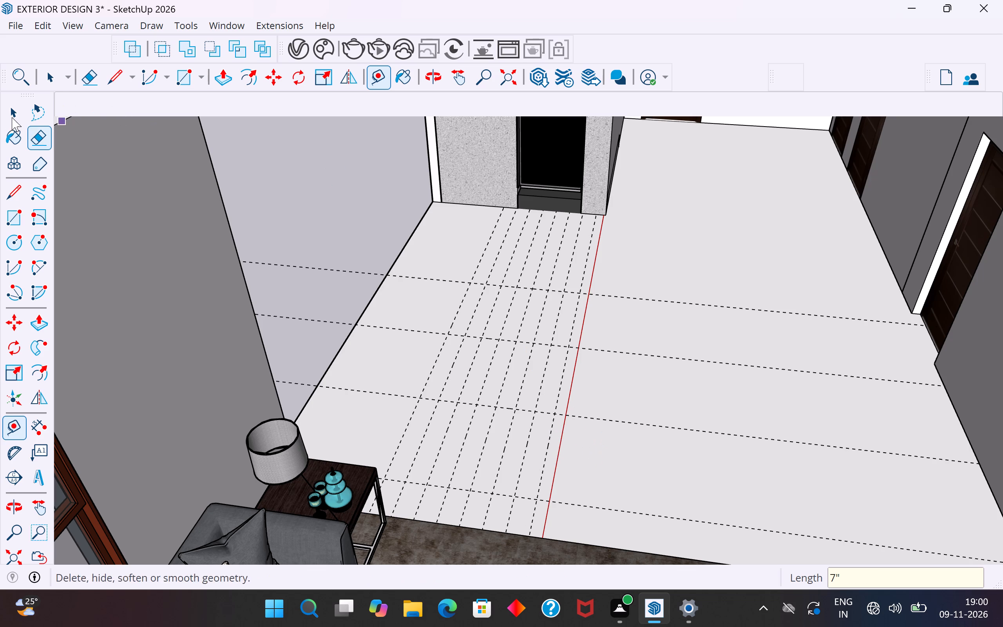
Place one more parallel guide 7" from the last one, on the far side of the red axis line.
{"action": "left_click", "coordinate": [7, 114]}
{"action": "scroll", "coordinate": [527, 455], "scroll_direction": "up", "scroll_amount": 4}
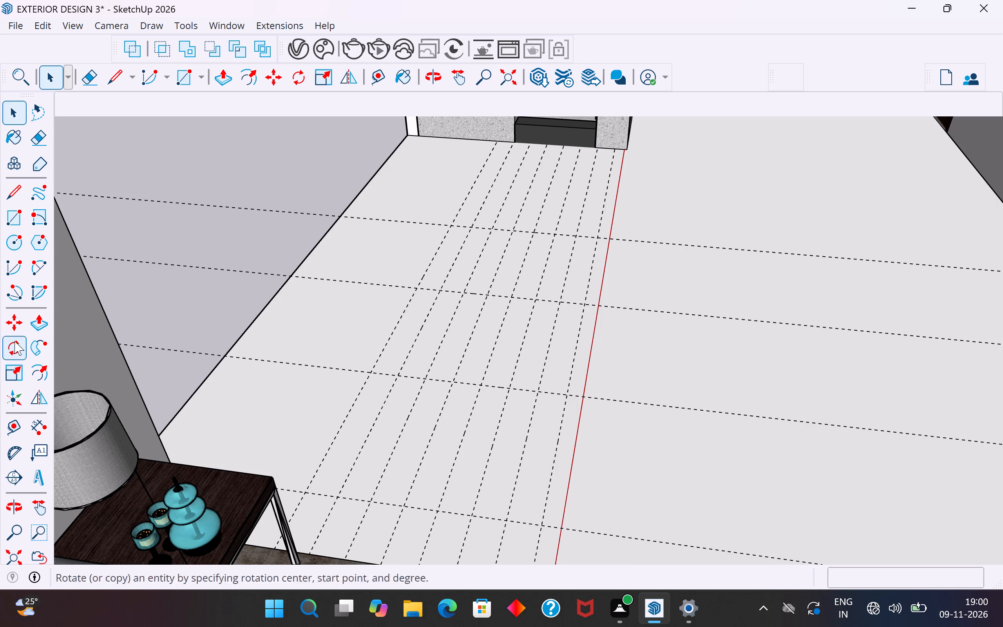
{"action": "left_click", "coordinate": [22, 423]}
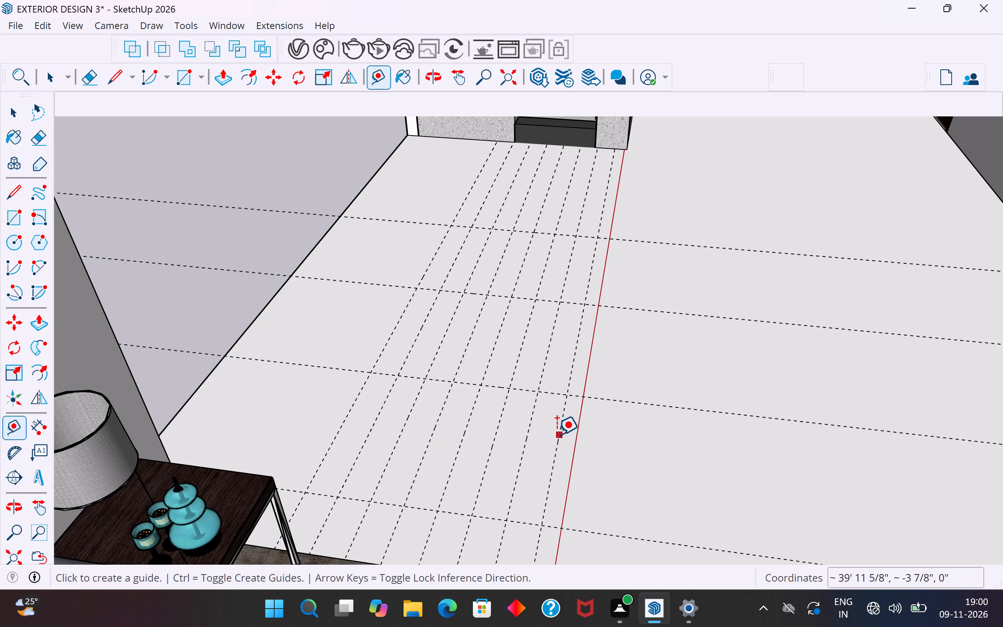
{"action": "left_click", "coordinate": [557, 435]}
{"action": "type", "text": "7\""}
{"action": "key", "text": "Return"}
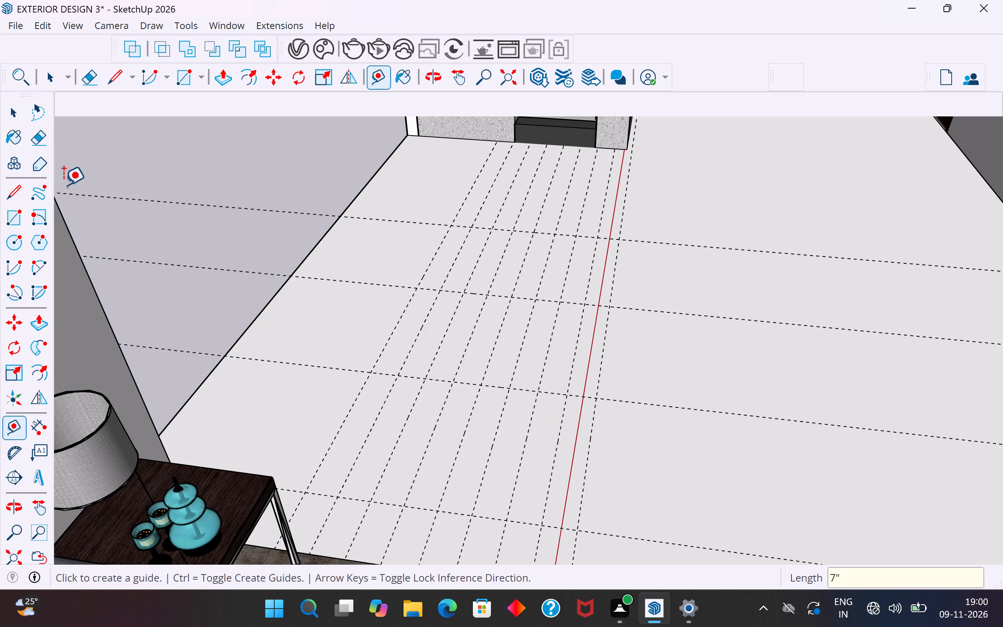
{"action": "left_click", "coordinate": [18, 123]}
Draw a 3'3" by 7" rectangle between the guide intersections straddling the red axis line, in the bay nearest the rug.
{"action": "middle_click_drag", "start_coordinate": [254, 181], "coordinate": [38, 188]}
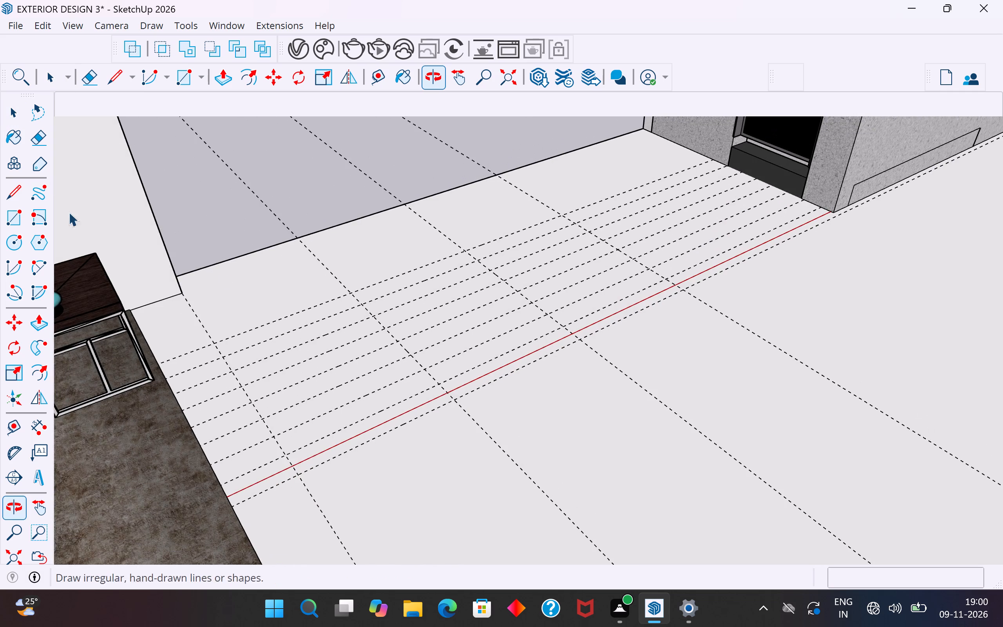
{"action": "scroll", "coordinate": [387, 340], "scroll_direction": "up", "scroll_amount": 1}
{"action": "middle_click_drag", "start_coordinate": [431, 377], "coordinate": [357, 376]}
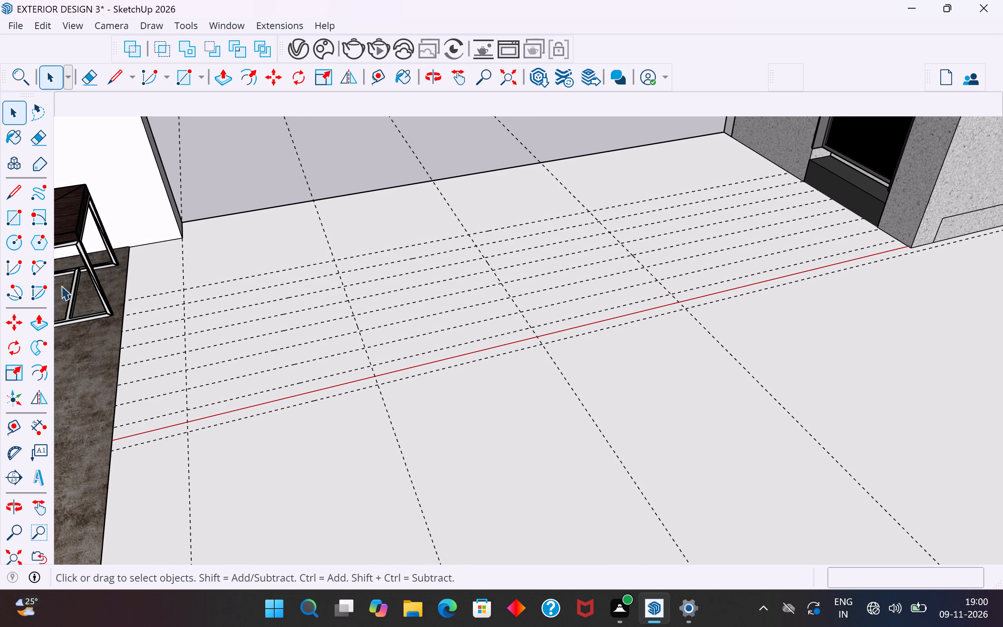
{"action": "left_click", "coordinate": [18, 220]}
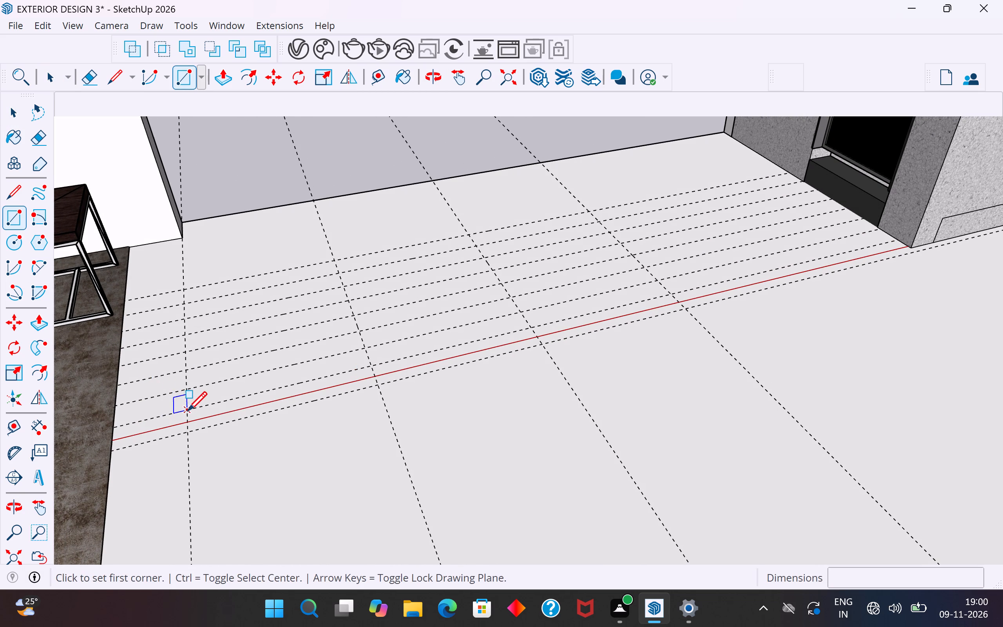
{"action": "left_click", "coordinate": [188, 413]}
{"action": "left_click", "coordinate": [380, 388]}
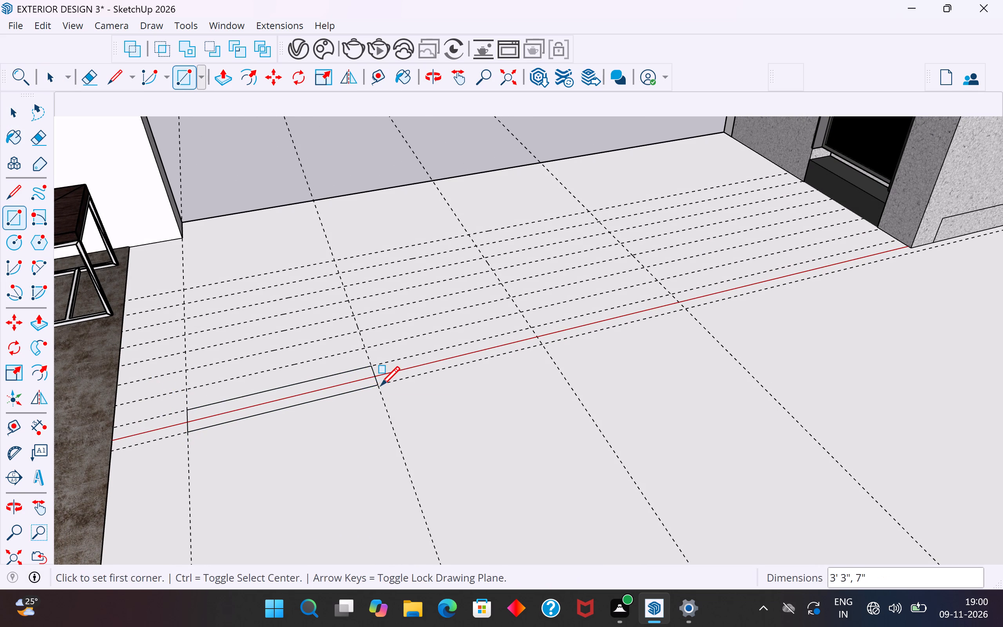
{"action": "left_click", "coordinate": [18, 113]}
Push/Pull the 3'3" by 7" rectangle up 6" into a block.
{"action": "left_click", "coordinate": [40, 328]}
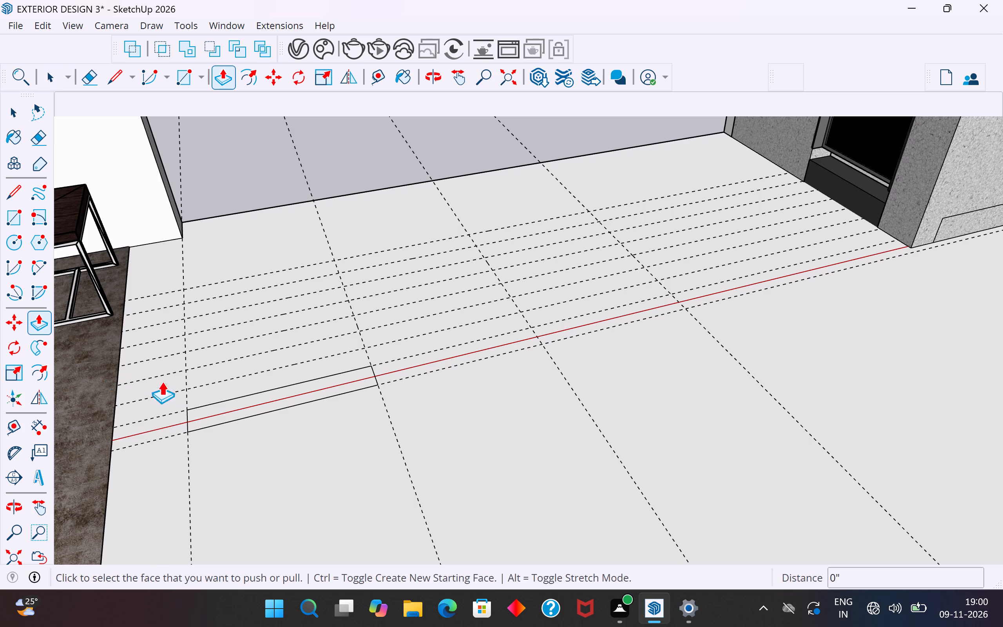
{"action": "left_click", "coordinate": [253, 399]}
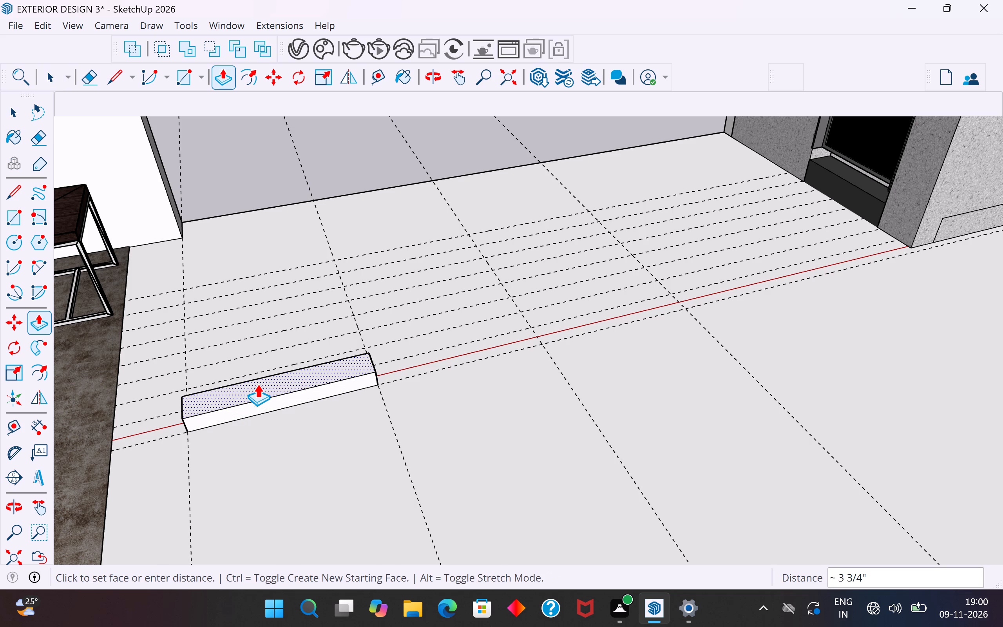
{"action": "type", "text": "6\""}
{"action": "key", "text": "Return"}
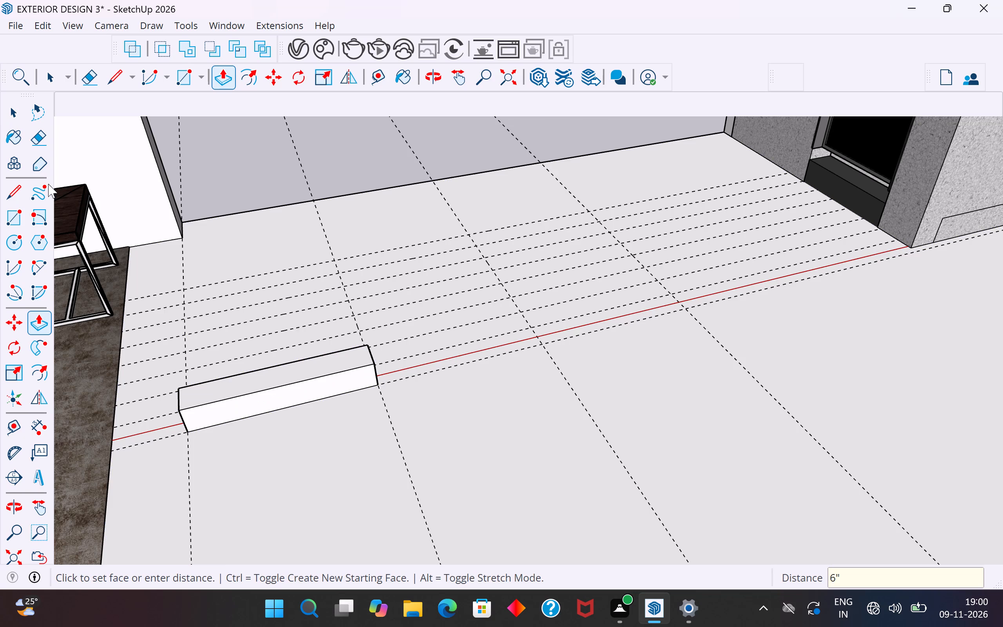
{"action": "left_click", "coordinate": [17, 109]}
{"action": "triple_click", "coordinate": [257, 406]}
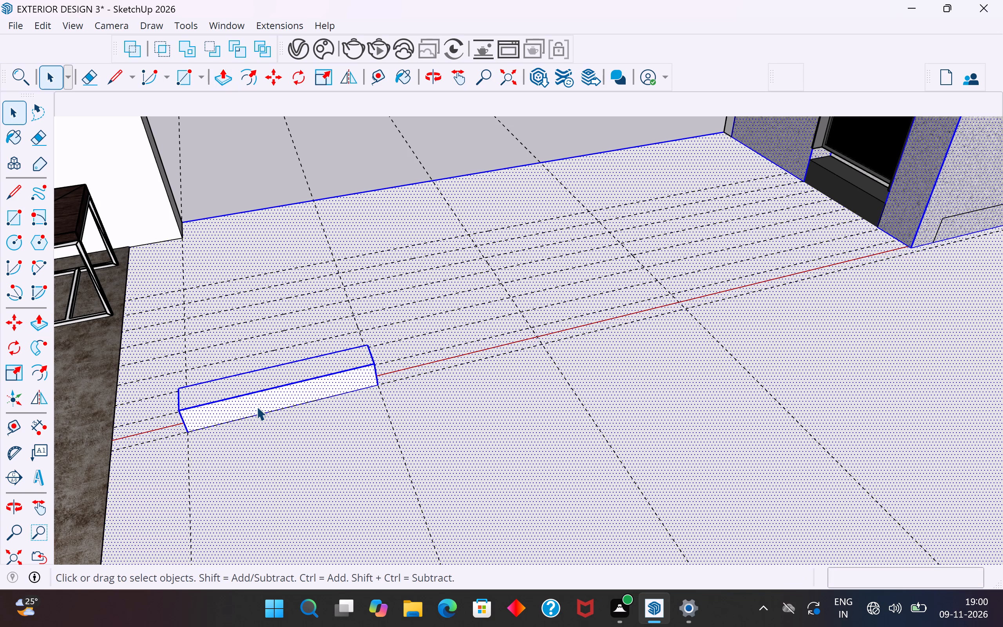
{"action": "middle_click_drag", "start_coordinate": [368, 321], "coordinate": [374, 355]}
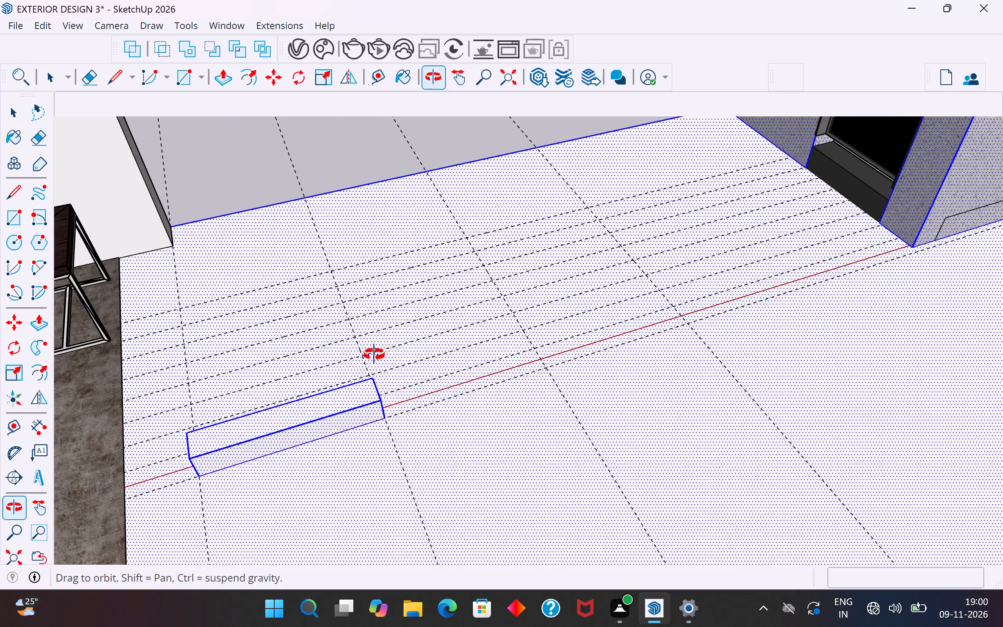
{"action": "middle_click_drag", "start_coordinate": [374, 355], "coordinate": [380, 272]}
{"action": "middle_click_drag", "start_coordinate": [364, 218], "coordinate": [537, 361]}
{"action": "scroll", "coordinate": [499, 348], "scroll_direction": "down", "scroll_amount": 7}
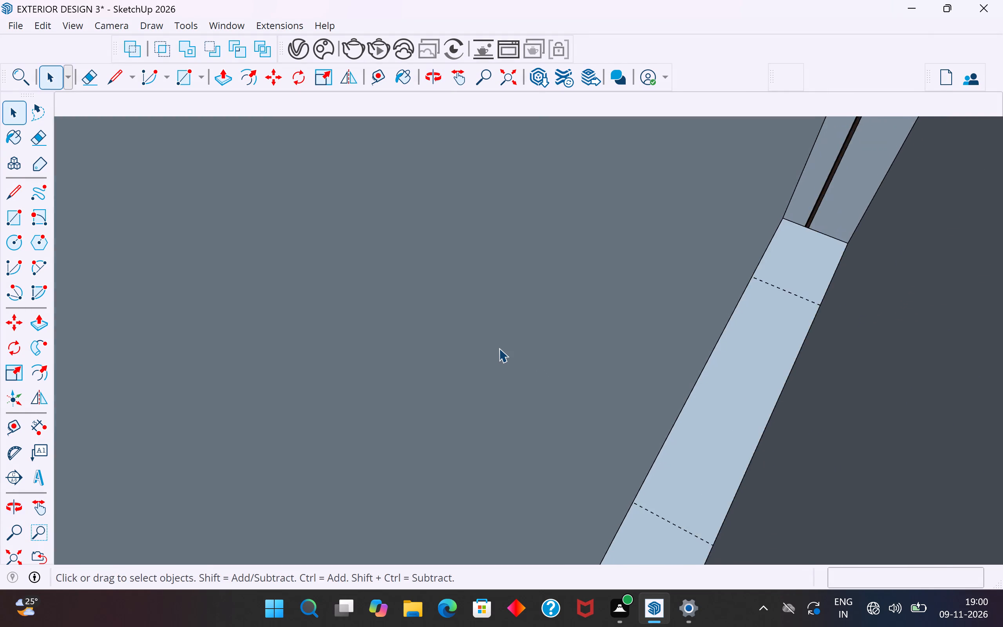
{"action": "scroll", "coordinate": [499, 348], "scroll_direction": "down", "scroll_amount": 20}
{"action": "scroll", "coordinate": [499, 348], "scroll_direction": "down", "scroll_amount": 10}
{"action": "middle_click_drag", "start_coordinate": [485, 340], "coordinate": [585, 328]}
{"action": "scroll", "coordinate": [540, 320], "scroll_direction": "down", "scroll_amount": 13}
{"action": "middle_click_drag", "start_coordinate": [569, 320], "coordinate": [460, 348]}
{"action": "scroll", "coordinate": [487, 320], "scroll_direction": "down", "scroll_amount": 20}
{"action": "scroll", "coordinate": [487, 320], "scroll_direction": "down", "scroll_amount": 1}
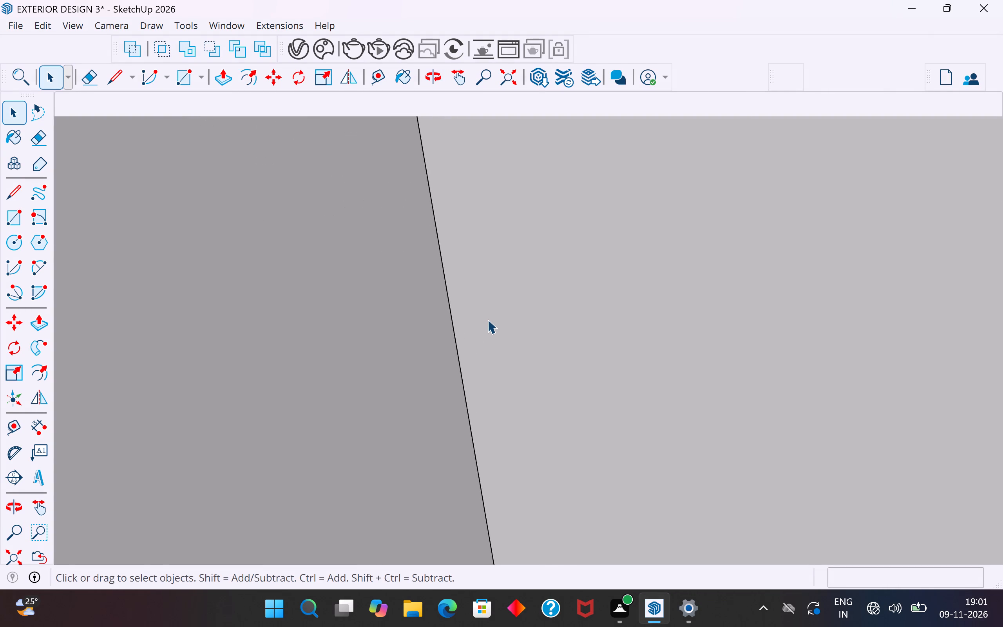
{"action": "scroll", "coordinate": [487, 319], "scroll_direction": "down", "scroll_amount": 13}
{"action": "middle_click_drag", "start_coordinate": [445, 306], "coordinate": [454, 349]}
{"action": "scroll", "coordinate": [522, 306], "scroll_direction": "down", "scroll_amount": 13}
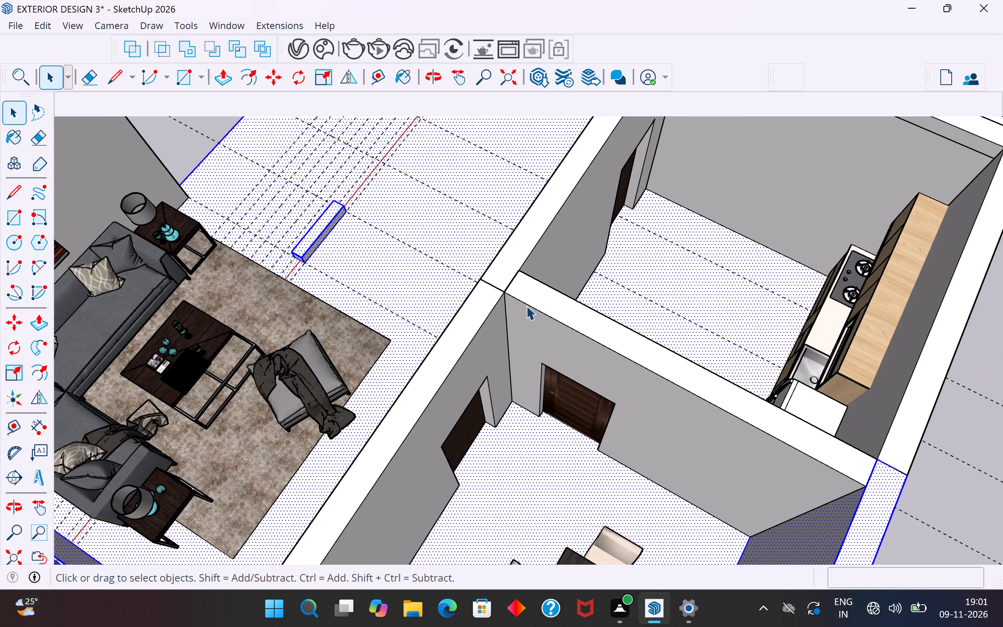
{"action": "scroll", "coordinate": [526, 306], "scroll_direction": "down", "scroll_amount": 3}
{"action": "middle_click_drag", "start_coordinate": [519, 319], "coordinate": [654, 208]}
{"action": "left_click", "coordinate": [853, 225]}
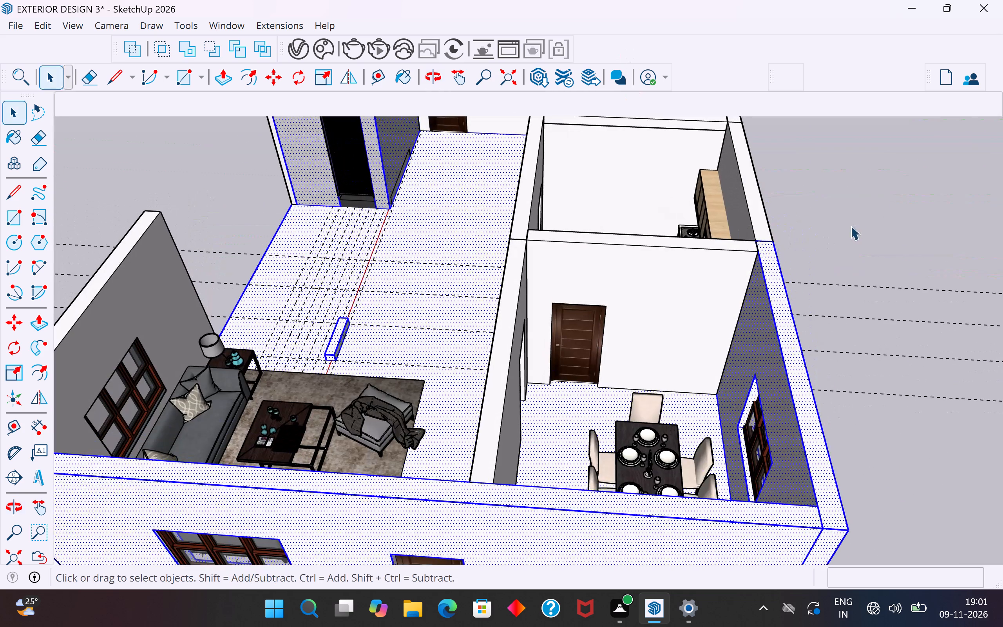
Select the block's faces and edges and copy it to the empty space outside the living area's open side, about 17' away.
{"action": "scroll", "coordinate": [358, 275], "scroll_direction": "up", "scroll_amount": 5}
{"action": "middle_click_drag", "start_coordinate": [331, 330], "coordinate": [395, 332]}
{"action": "left_click", "coordinate": [369, 425]}
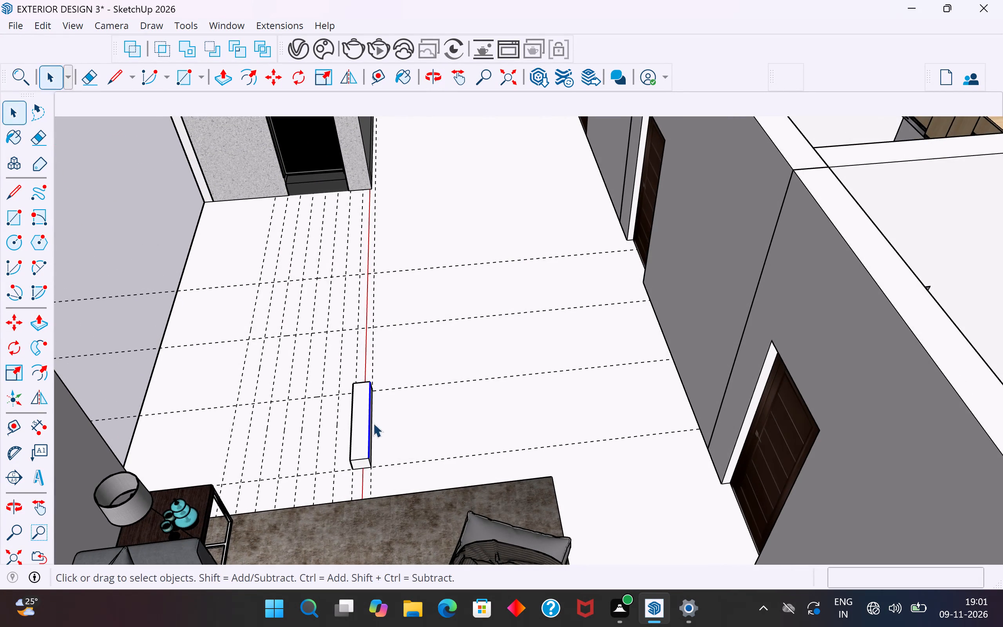
{"action": "middle_click_drag", "start_coordinate": [371, 422], "coordinate": [344, 390]}
{"action": "scroll", "coordinate": [344, 390], "scroll_direction": "up", "scroll_amount": 14}
{"action": "middle_click_drag", "start_coordinate": [328, 377], "coordinate": [233, 268]}
{"action": "scroll", "coordinate": [322, 370], "scroll_direction": "up", "scroll_amount": 1}
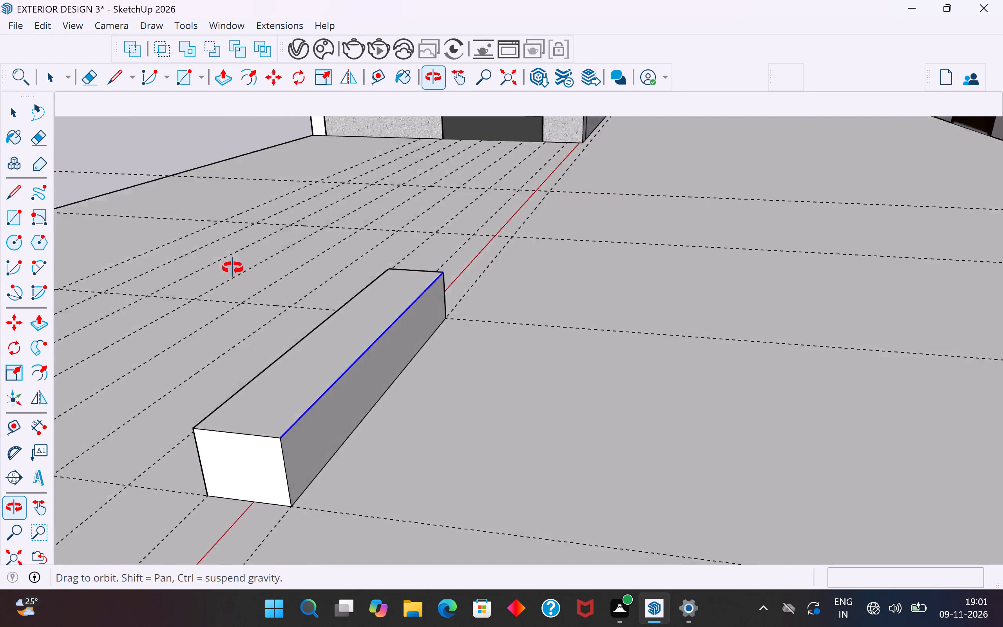
{"action": "middle_click_drag", "start_coordinate": [233, 268], "coordinate": [105, 263]}
{"action": "middle_click_drag", "start_coordinate": [297, 358], "coordinate": [236, 332]}
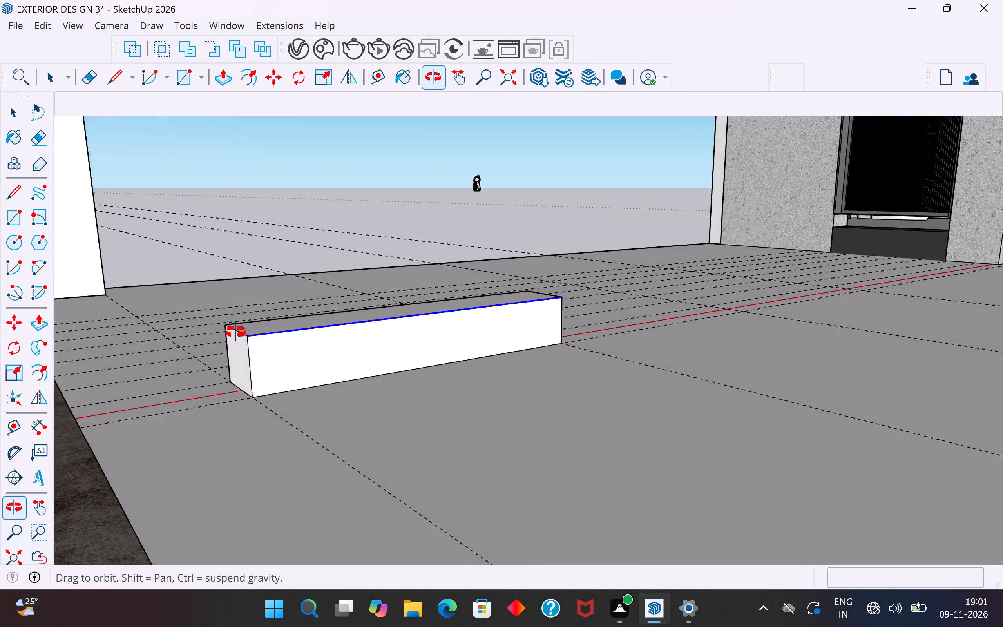
{"action": "middle_click_drag", "start_coordinate": [236, 332], "coordinate": [233, 332]}
{"action": "left_click", "coordinate": [267, 347]}
{"action": "scroll", "coordinate": [278, 349], "scroll_direction": "up", "scroll_amount": 4}
{"action": "middle_click_drag", "start_coordinate": [282, 338], "coordinate": [265, 323]}
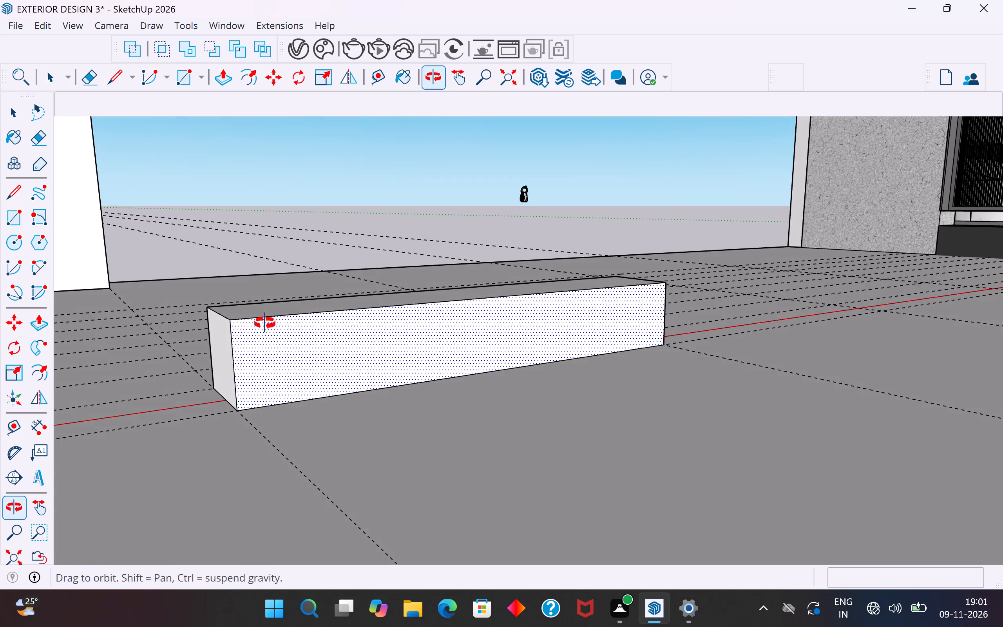
{"action": "middle_click_drag", "start_coordinate": [265, 323], "coordinate": [263, 287]}
{"action": "left_click_drag", "start_coordinate": [284, 259], "coordinate": [209, 313]}
{"action": "middle_click_drag", "start_coordinate": [258, 369], "coordinate": [268, 375]}
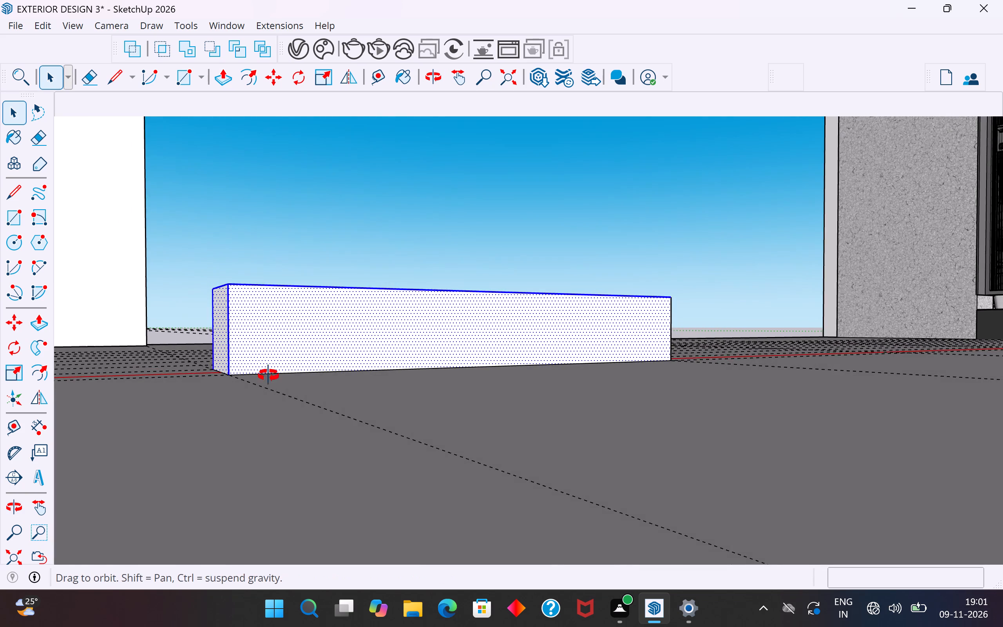
{"action": "middle_click_drag", "start_coordinate": [268, 375], "coordinate": [701, 386]}
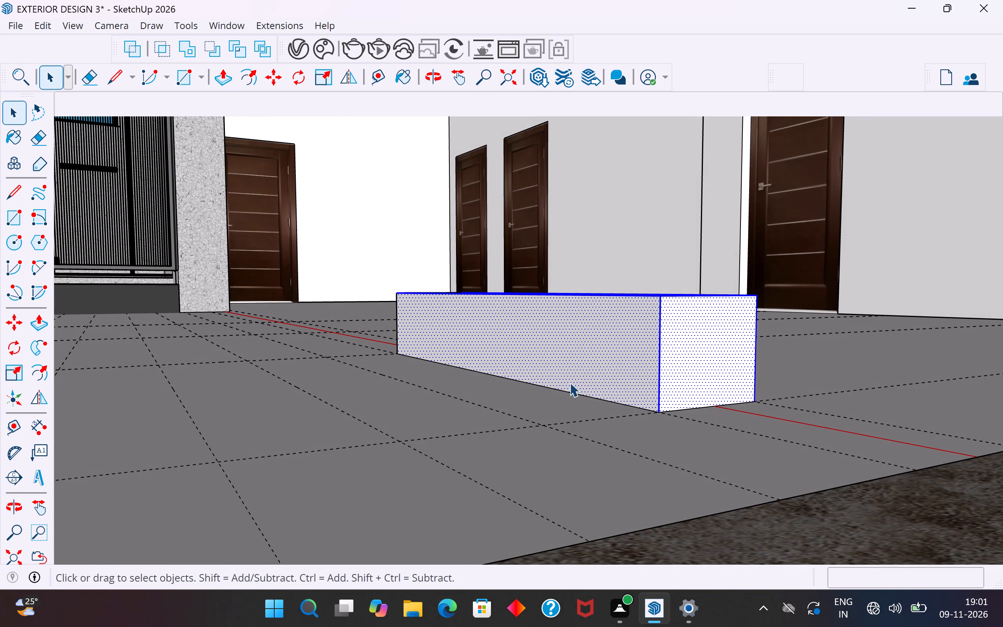
{"action": "middle_click_drag", "start_coordinate": [570, 383], "coordinate": [214, 382]}
{"action": "middle_click_drag", "start_coordinate": [678, 319], "coordinate": [228, 367]}
{"action": "middle_click_drag", "start_coordinate": [546, 402], "coordinate": [248, 396]}
{"action": "left_click", "coordinate": [426, 378], "text": "shift"}
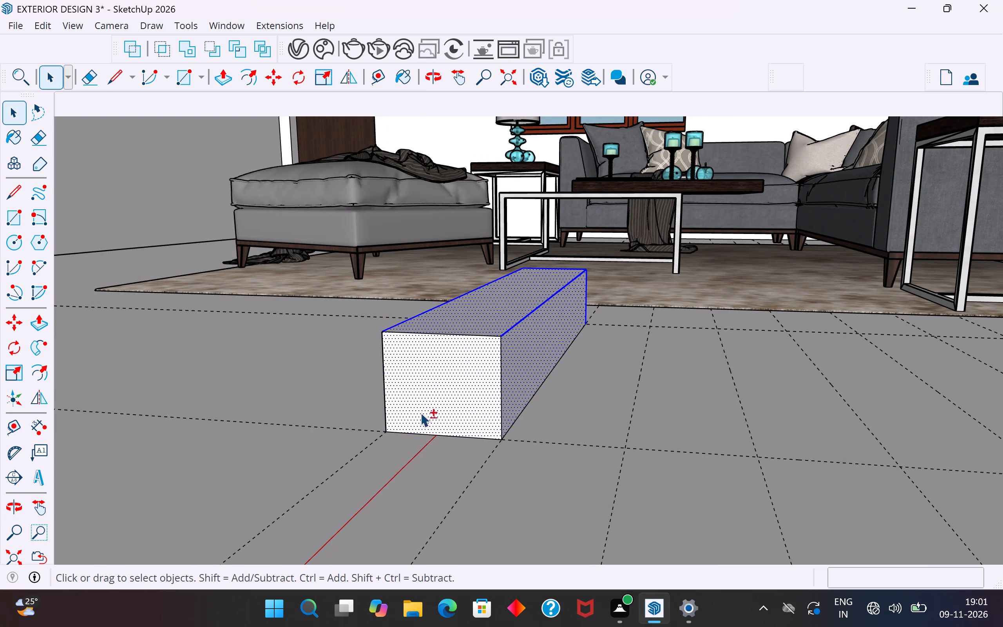
{"action": "middle_click_drag", "start_coordinate": [425, 427], "coordinate": [330, 386]}
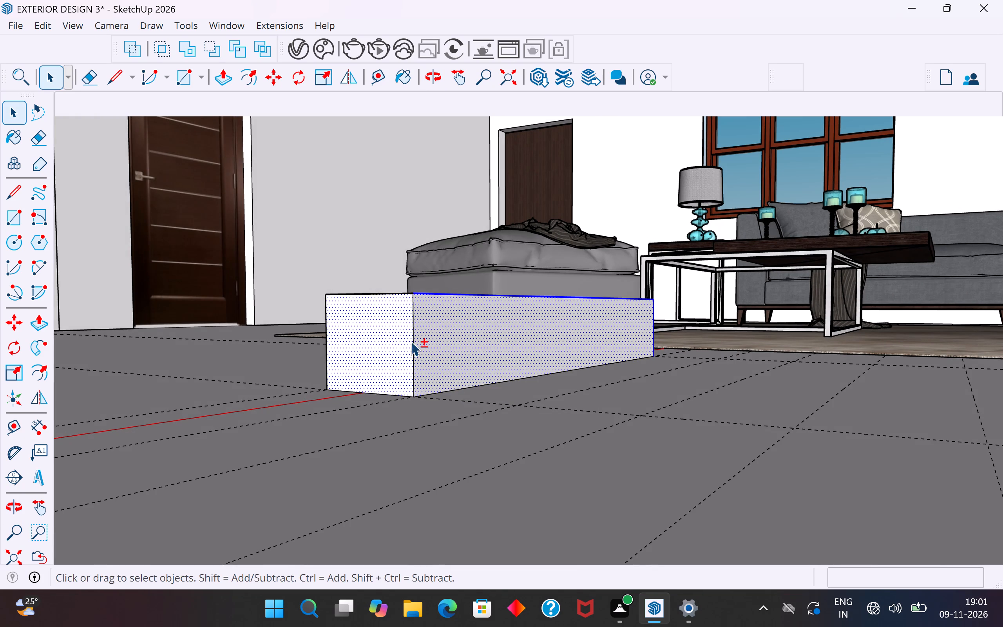
{"action": "left_click", "coordinate": [411, 342], "text": "shift"}
{"action": "left_click", "coordinate": [326, 345], "text": "shift"}
{"action": "middle_click_drag", "start_coordinate": [576, 368], "coordinate": [451, 417]}
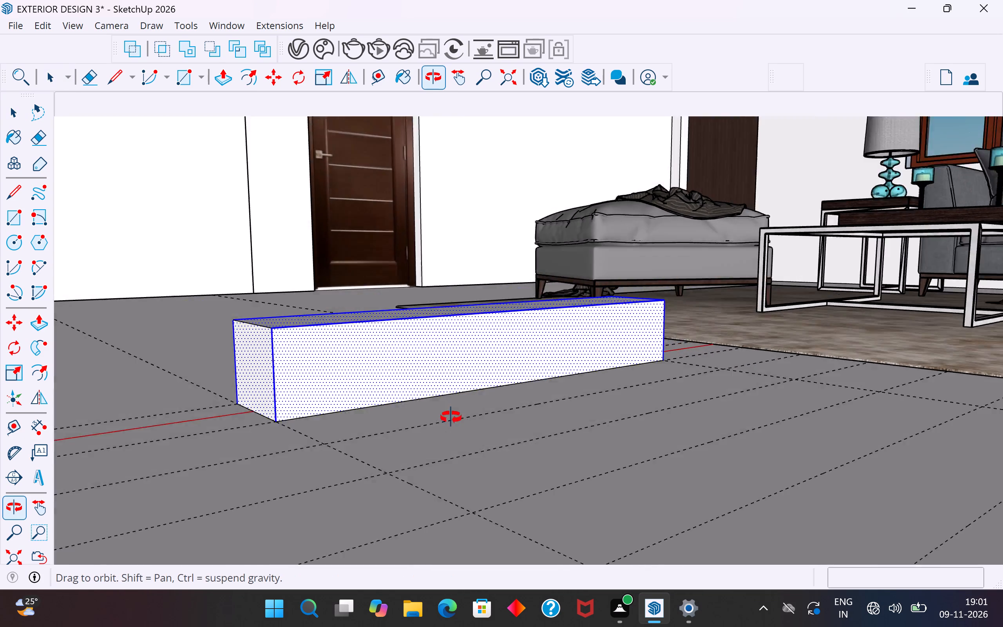
{"action": "middle_click_drag", "start_coordinate": [451, 417], "coordinate": [987, 429]}
{"action": "middle_click_drag", "start_coordinate": [524, 413], "coordinate": [950, 449]}
{"action": "middle_click_drag", "start_coordinate": [480, 402], "coordinate": [555, 401]}
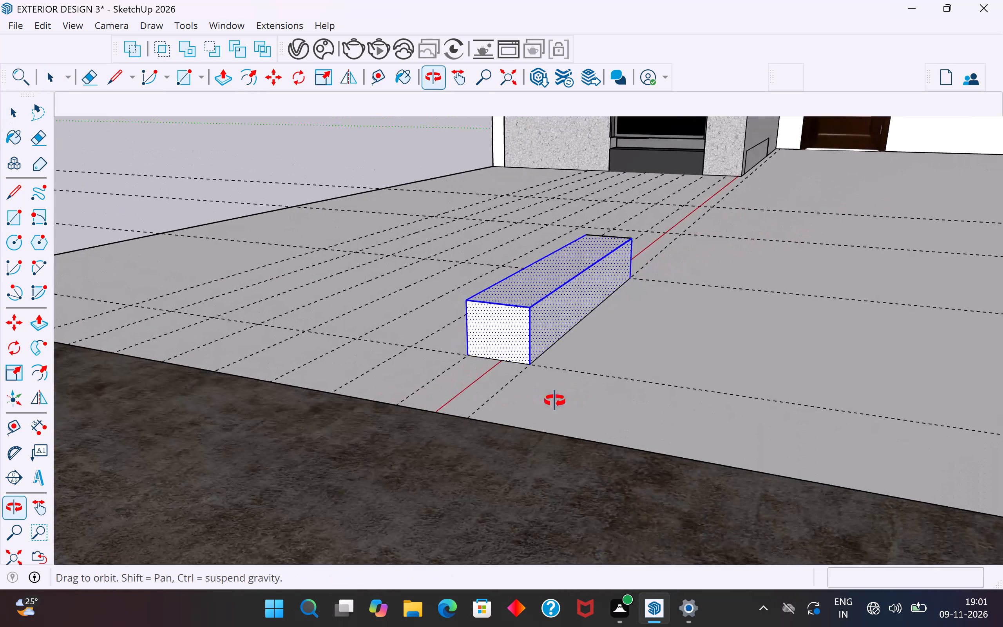
{"action": "middle_click_drag", "start_coordinate": [555, 401], "coordinate": [391, 404]}
{"action": "key", "text": "m"}
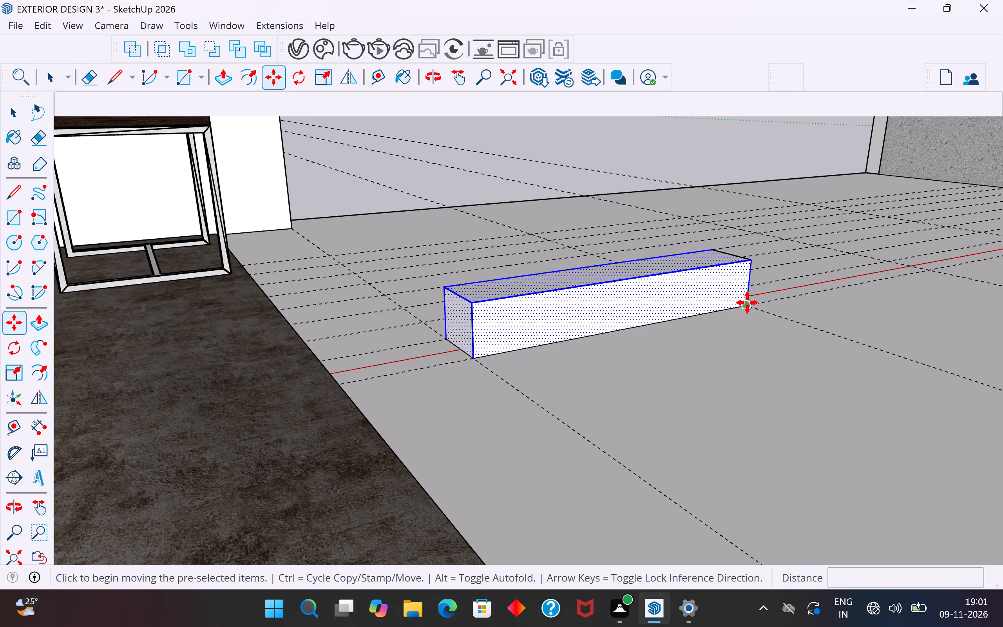
{"action": "left_click", "coordinate": [747, 303], "text": "ctrl"}
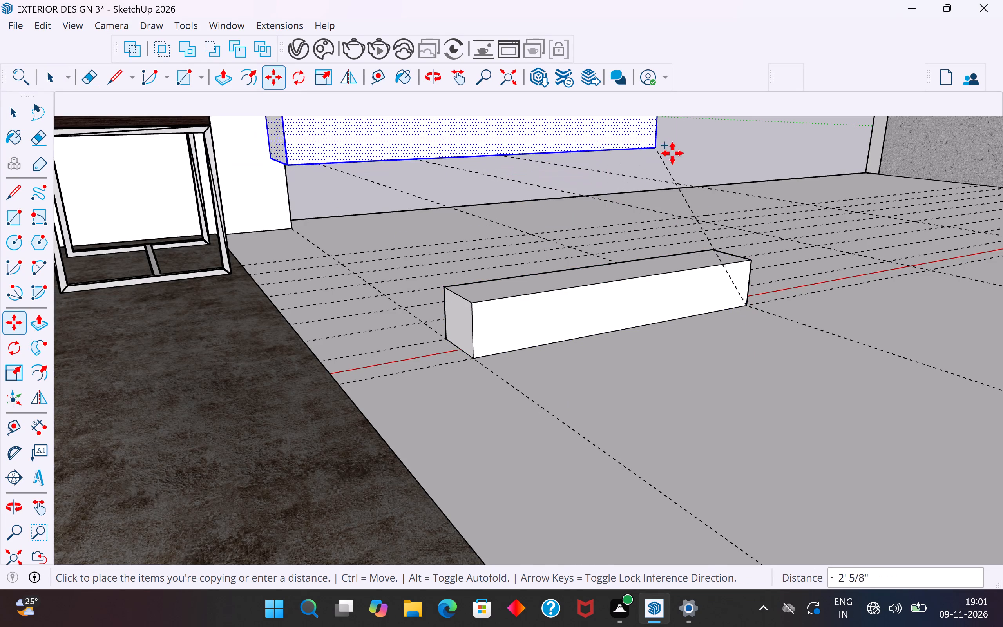
{"action": "scroll", "coordinate": [649, 321], "scroll_direction": "down", "scroll_amount": 5}
{"action": "middle_click_drag", "start_coordinate": [659, 332], "coordinate": [587, 546]}
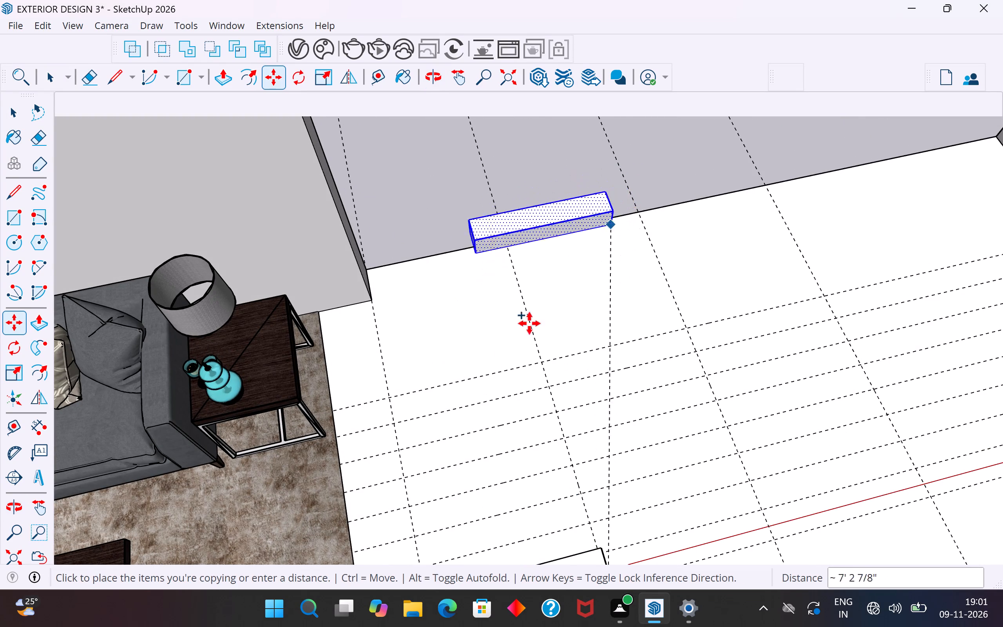
{"action": "scroll", "coordinate": [451, 394], "scroll_direction": "down", "scroll_amount": 8}
{"action": "left_click", "coordinate": [681, 201]}
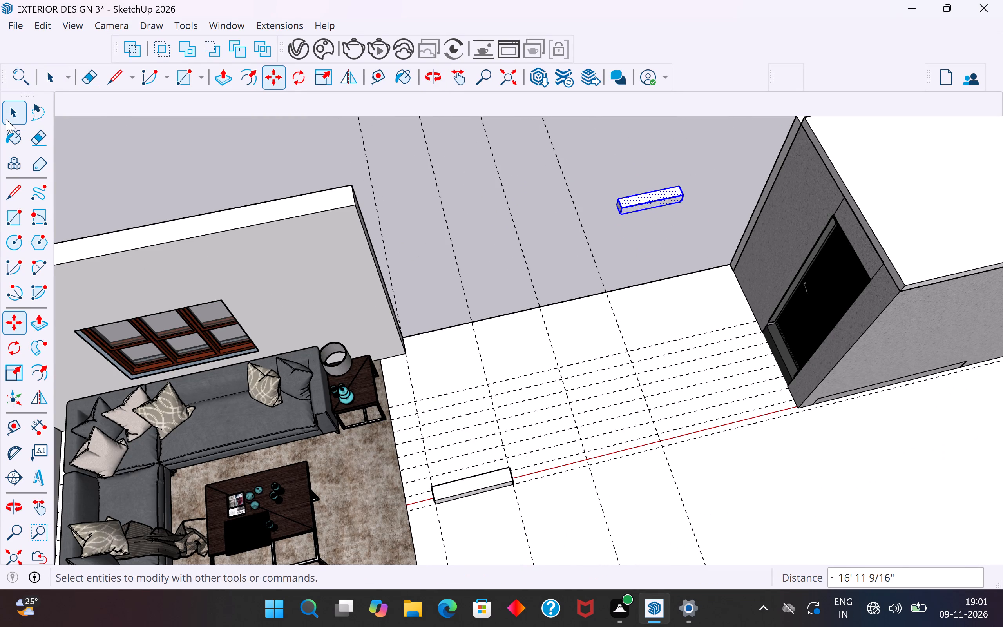
{"action": "left_click", "coordinate": [8, 121]}
{"action": "left_click", "coordinate": [277, 175]}
Close the open underside of the copied block with a 3'3" by 7" rectangle drawn between opposite bottom corners.
{"action": "middle_click_drag", "start_coordinate": [562, 249], "coordinate": [427, 224]}
{"action": "middle_click_drag", "start_coordinate": [718, 293], "coordinate": [610, 212]}
{"action": "scroll", "coordinate": [598, 351], "scroll_direction": "down", "scroll_amount": 5}
{"action": "middle_click_drag", "start_coordinate": [946, 339], "coordinate": [445, 242]}
{"action": "scroll", "coordinate": [704, 335], "scroll_direction": "down", "scroll_amount": 4}
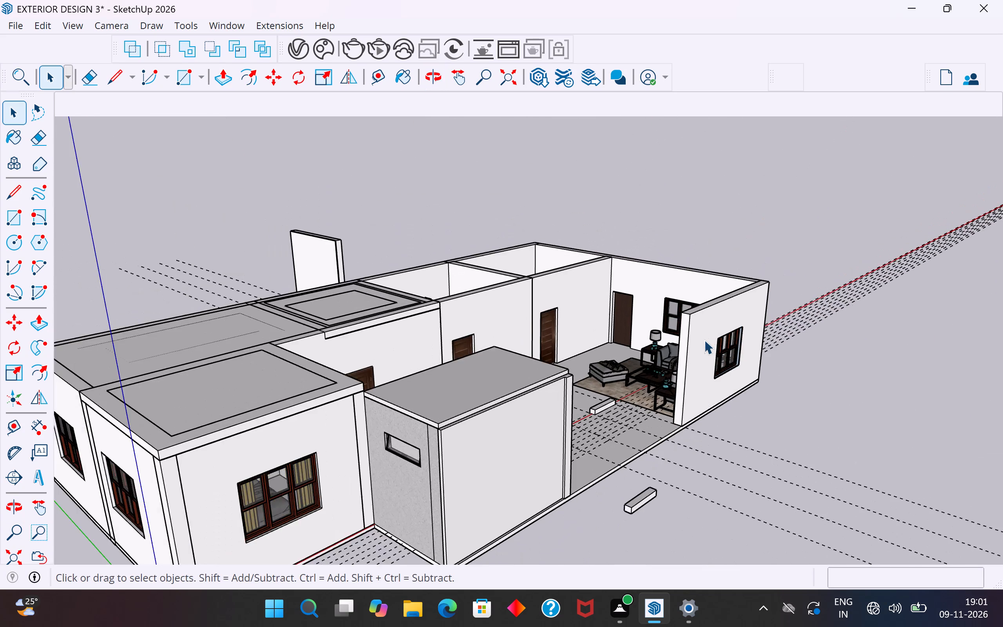
{"action": "scroll", "coordinate": [635, 532], "scroll_direction": "up", "scroll_amount": 14}
{"action": "middle_click_drag", "start_coordinate": [673, 512], "coordinate": [601, 437]}
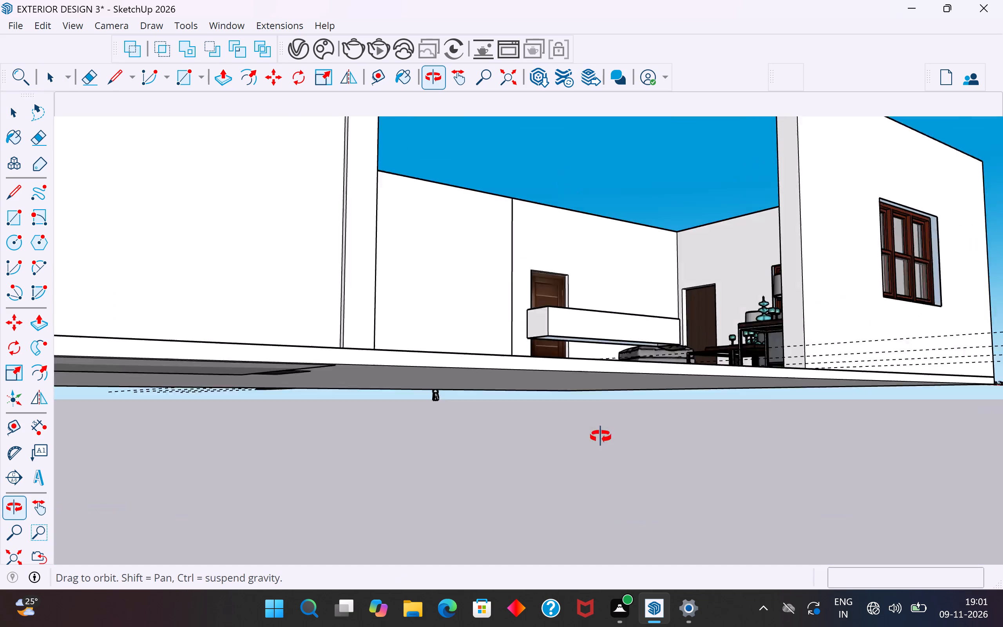
{"action": "middle_click_drag", "start_coordinate": [601, 437], "coordinate": [623, 339]}
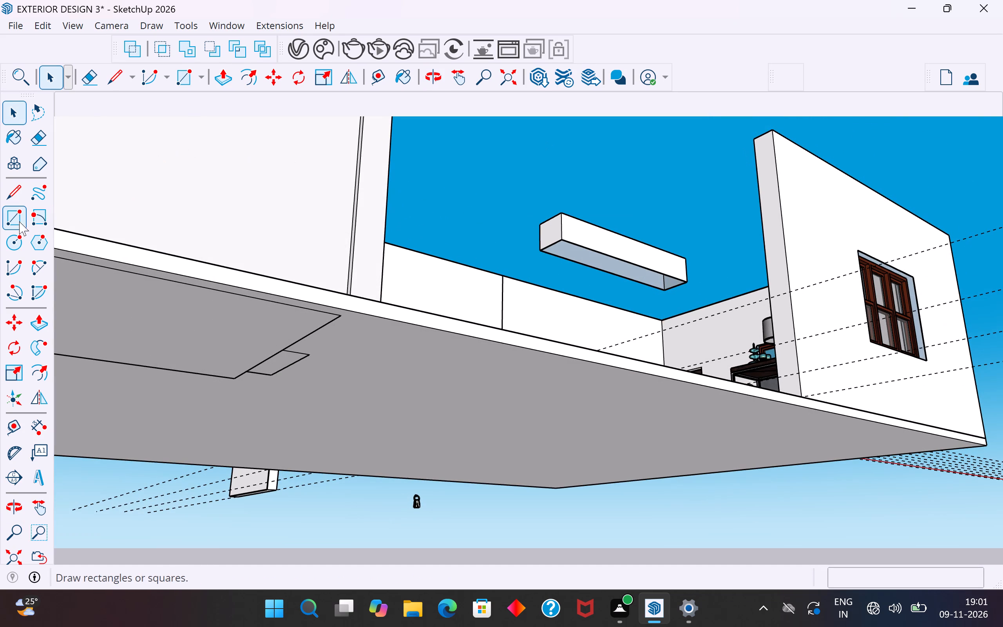
{"action": "left_click", "coordinate": [14, 225]}
{"action": "scroll", "coordinate": [557, 272], "scroll_direction": "up", "scroll_amount": 7}
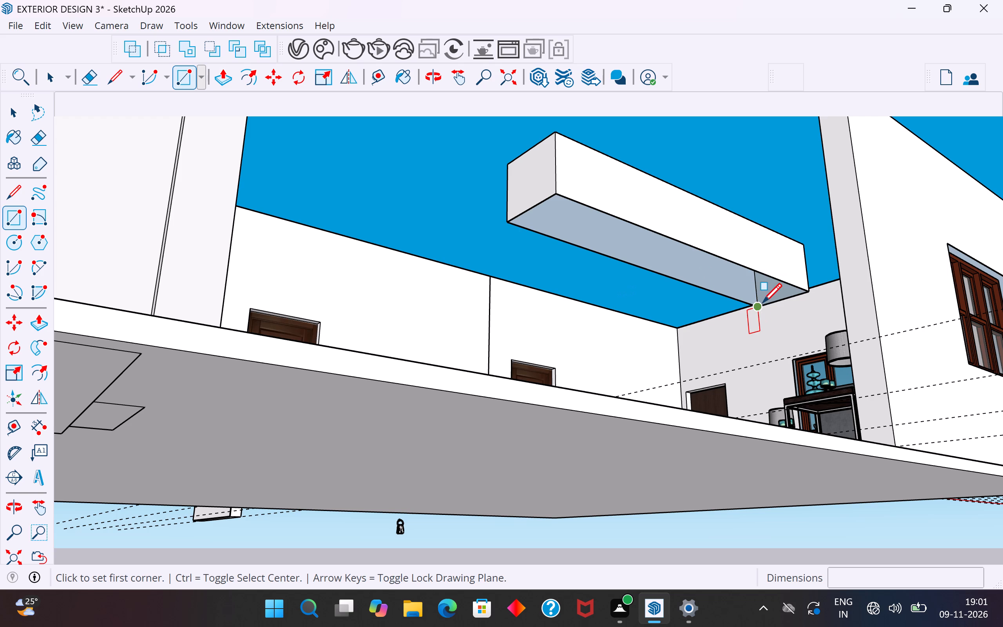
{"action": "left_click", "coordinate": [761, 304]}
{"action": "left_click", "coordinate": [556, 191]}
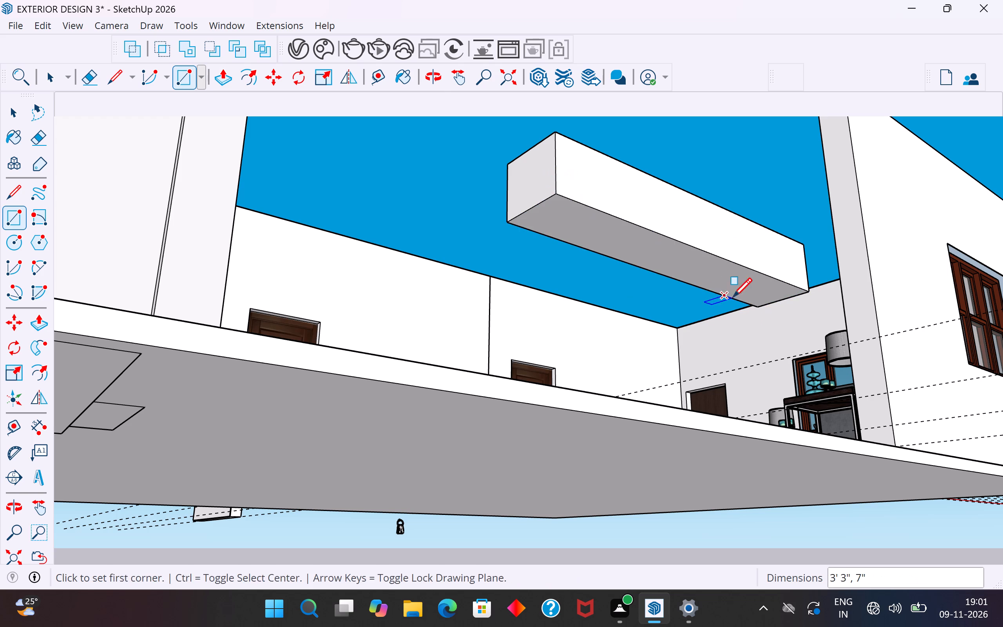
Select the entire copied block outside the house and make it a group.
{"action": "middle_click_drag", "start_coordinate": [733, 299], "coordinate": [861, 507]}
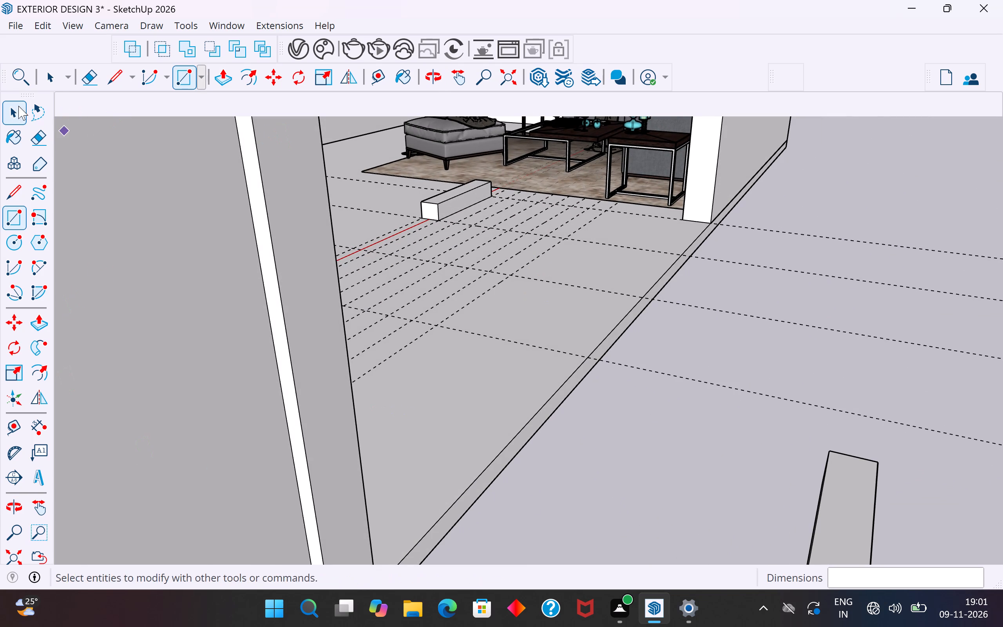
{"action": "left_click", "coordinate": [18, 106]}
{"action": "left_click", "coordinate": [596, 498]}
{"action": "scroll", "coordinate": [645, 260], "scroll_direction": "down", "scroll_amount": 6}
{"action": "middle_click_drag", "start_coordinate": [655, 301], "coordinate": [808, 447]}
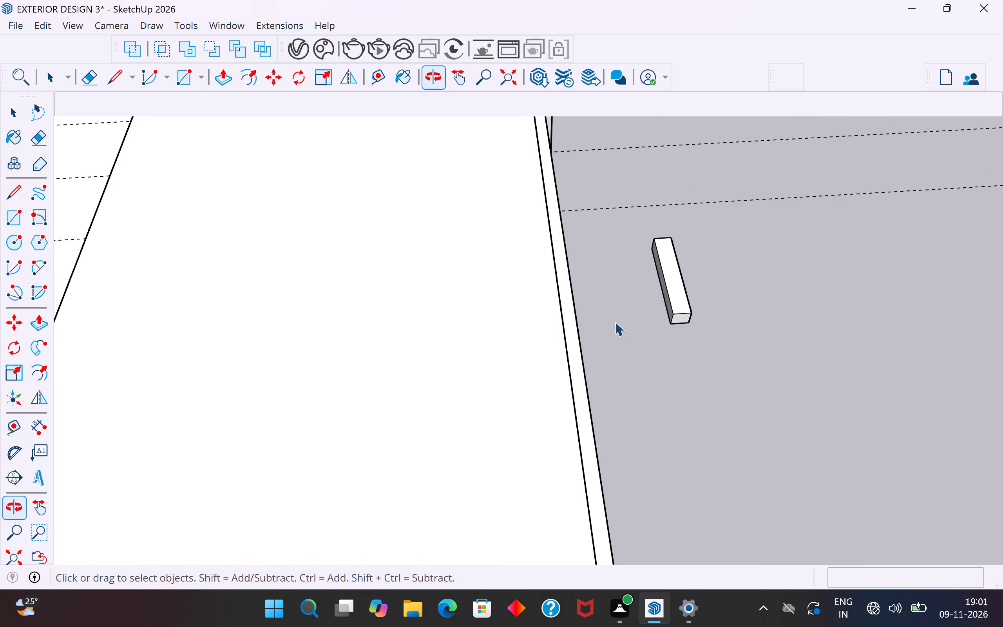
{"action": "middle_click_drag", "start_coordinate": [605, 319], "coordinate": [965, 330]}
{"action": "scroll", "coordinate": [746, 397], "scroll_direction": "down", "scroll_amount": 6}
{"action": "middle_click_drag", "start_coordinate": [548, 368], "coordinate": [659, 305]}
{"action": "scroll", "coordinate": [418, 324], "scroll_direction": "up", "scroll_amount": 3}
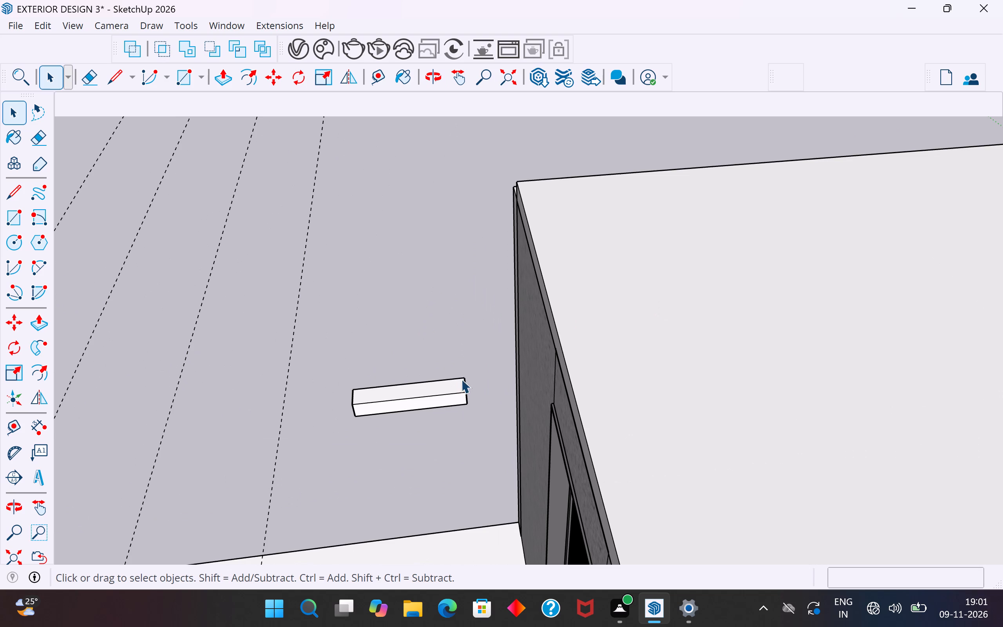
{"action": "left_click_drag", "start_coordinate": [479, 357], "coordinate": [330, 436]}
{"action": "right_click", "coordinate": [376, 403]}
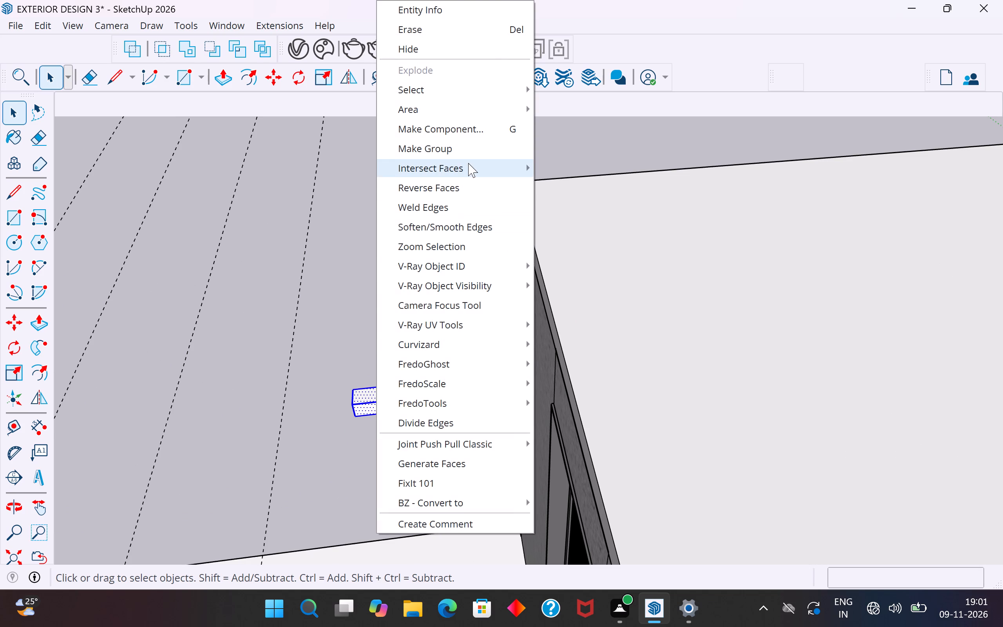
{"action": "left_click", "coordinate": [455, 150]}
{"action": "left_click", "coordinate": [659, 129]}
Delete the original floor block's long side faces, top face and two long top edges.
{"action": "scroll", "coordinate": [414, 321], "scroll_direction": "down", "scroll_amount": 8}
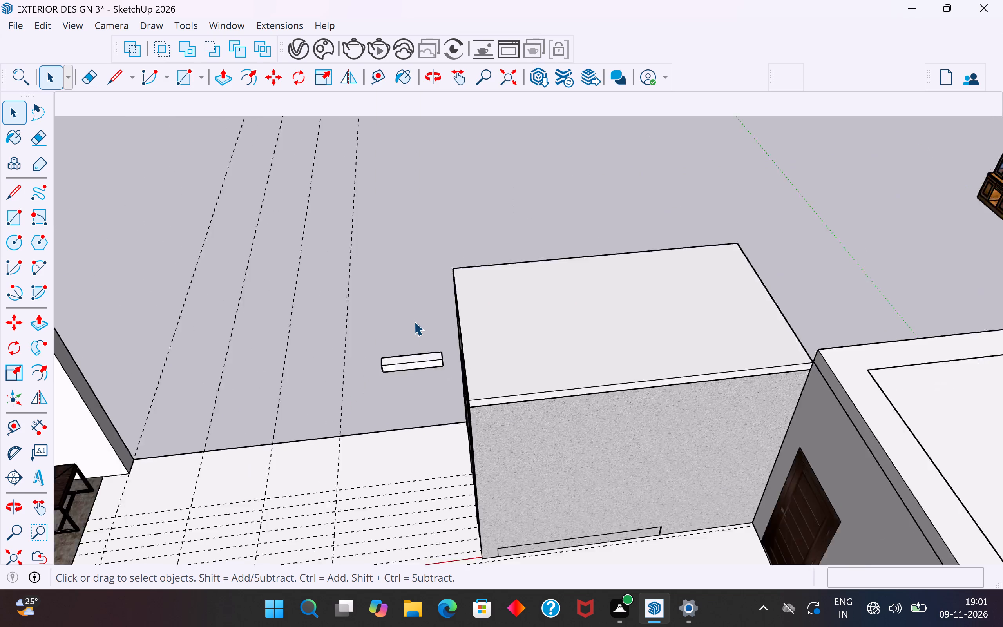
{"action": "scroll", "coordinate": [414, 321], "scroll_direction": "down", "scroll_amount": 2}
{"action": "scroll", "coordinate": [229, 522], "scroll_direction": "up", "scroll_amount": 15}
{"action": "middle_click_drag", "start_coordinate": [246, 465], "coordinate": [278, 389]}
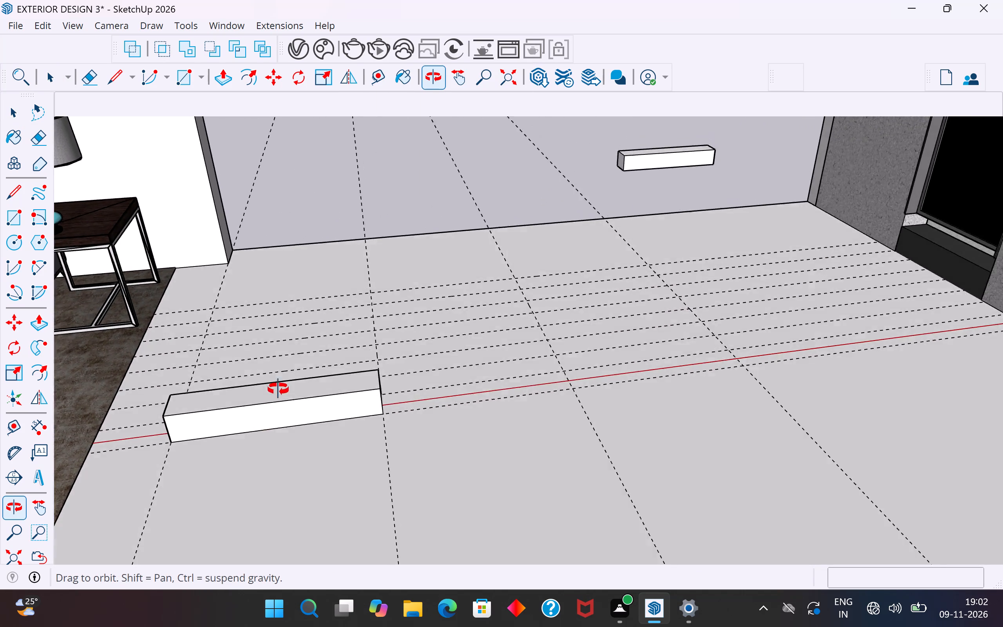
{"action": "middle_click_drag", "start_coordinate": [278, 389], "coordinate": [301, 356]}
{"action": "scroll", "coordinate": [291, 375], "scroll_direction": "up", "scroll_amount": 5}
{"action": "left_click", "coordinate": [291, 377]}
{"action": "key", "text": "Delete"}
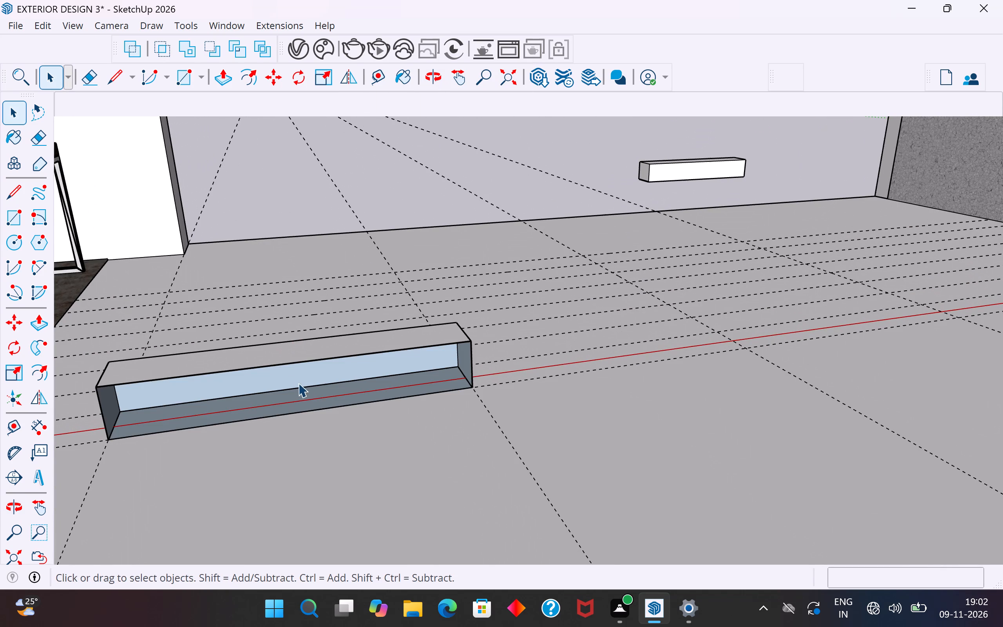
{"action": "scroll", "coordinate": [302, 383], "scroll_direction": "up", "scroll_amount": 1}
{"action": "middle_click_drag", "start_coordinate": [303, 382], "coordinate": [310, 376]}
{"action": "left_click", "coordinate": [325, 366]}
{"action": "key", "text": "Delete"}
{"action": "left_click", "coordinate": [340, 343]}
{"action": "key", "text": "Delete"}
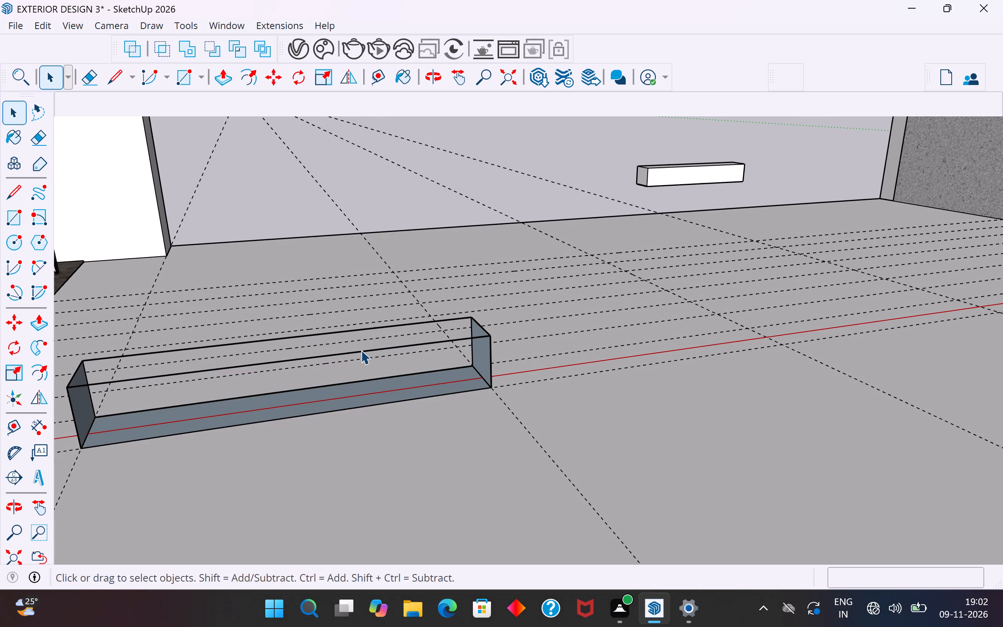
{"action": "left_click", "coordinate": [364, 350]}
{"action": "key", "text": "Delete"}
{"action": "left_click", "coordinate": [383, 326]}
{"action": "key", "text": "Delete"}
Delete the original block's end face farthest from the rug, along with that end's upright and top edges.
{"action": "left_click", "coordinate": [479, 348]}
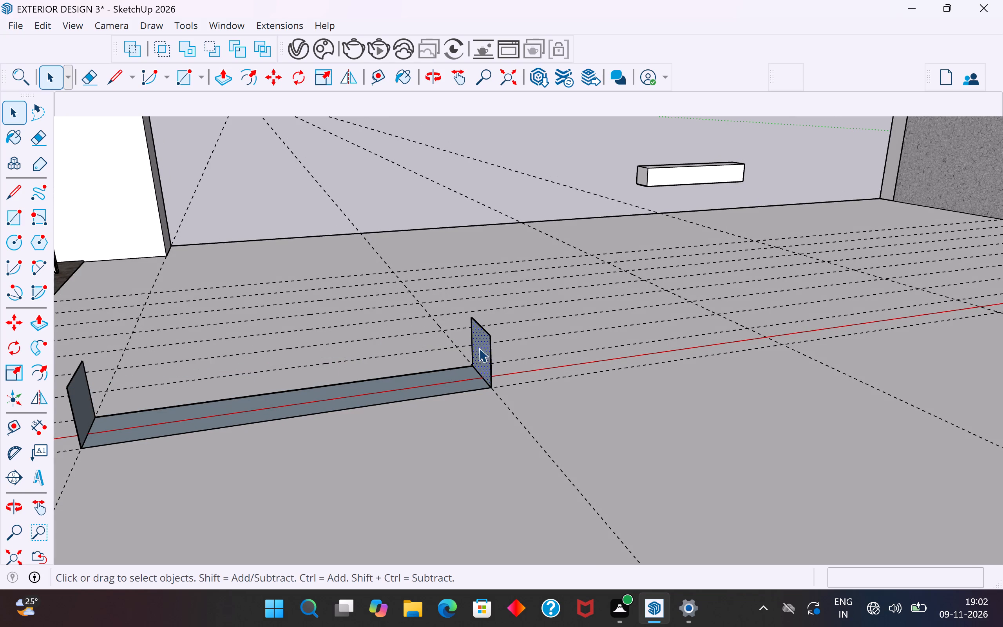
{"action": "key", "text": "Delete"}
{"action": "left_click", "coordinate": [490, 344]}
{"action": "key", "text": "Delete"}
{"action": "scroll", "coordinate": [484, 332], "scroll_direction": "up", "scroll_amount": 4}
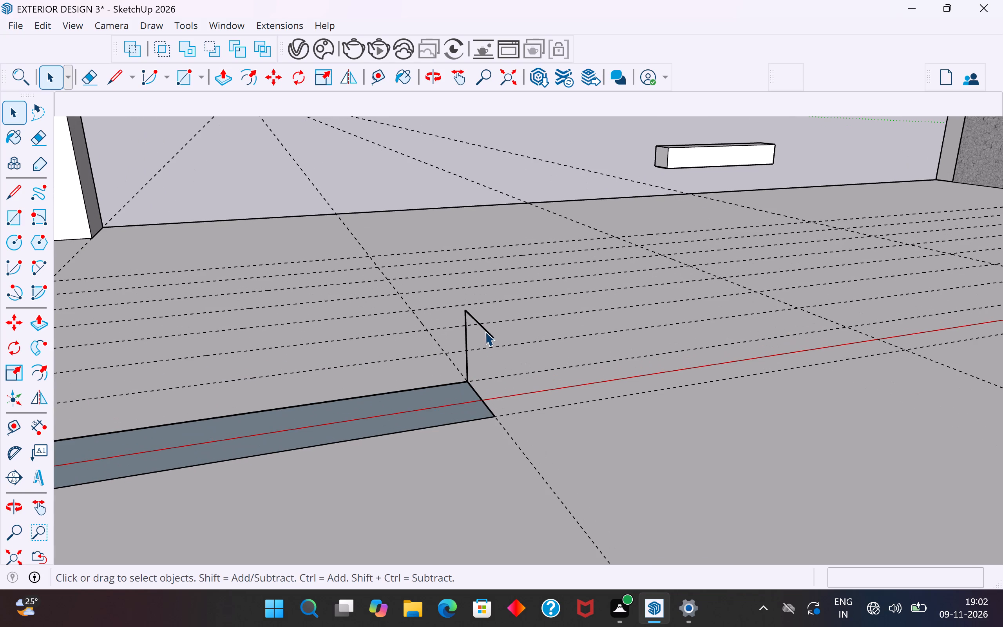
{"action": "left_click", "coordinate": [489, 331]}
{"action": "key", "text": "Delete"}
{"action": "left_click", "coordinate": [465, 331]}
{"action": "key", "text": "Delete"}
{"action": "scroll", "coordinate": [565, 331], "scroll_direction": "down", "scroll_amount": 4}
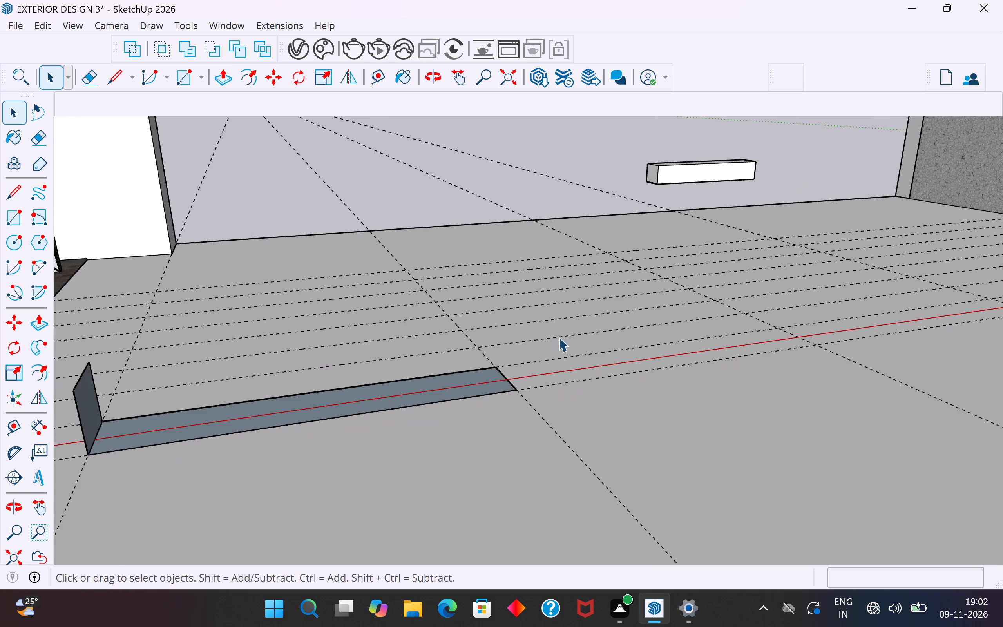
Delete the original block's remaining base face and its two long edges on the floor.
{"action": "left_click", "coordinate": [423, 395]}
{"action": "key", "text": "Delete"}
{"action": "left_click", "coordinate": [330, 410]}
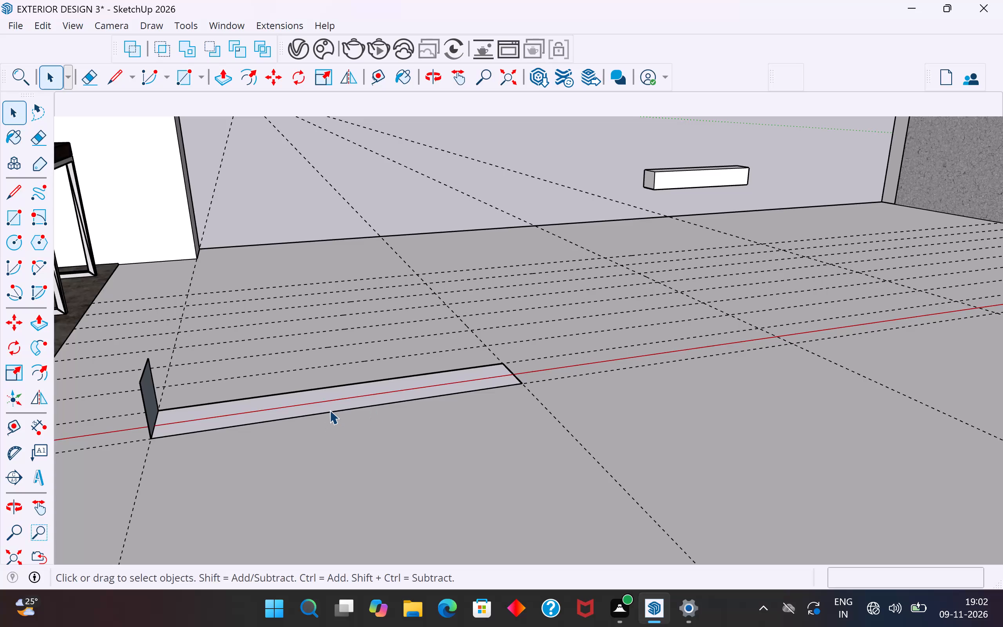
{"action": "key", "text": "Delete"}
{"action": "left_click", "coordinate": [346, 384]}
{"action": "key", "text": "Delete"}
Delete the end face nearest the rug with its edges, and the leftover short edge at the block's other end.
{"action": "left_click", "coordinate": [150, 415]}
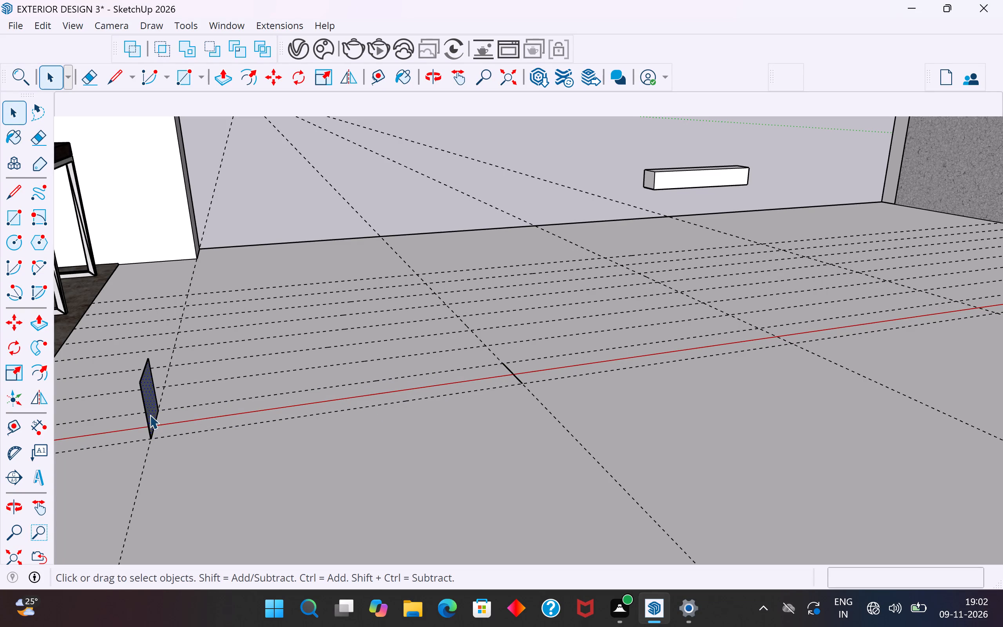
{"action": "key", "text": "Delete"}
{"action": "left_click", "coordinate": [144, 397]}
{"action": "key", "text": "Delete"}
{"action": "left_click", "coordinate": [146, 372]}
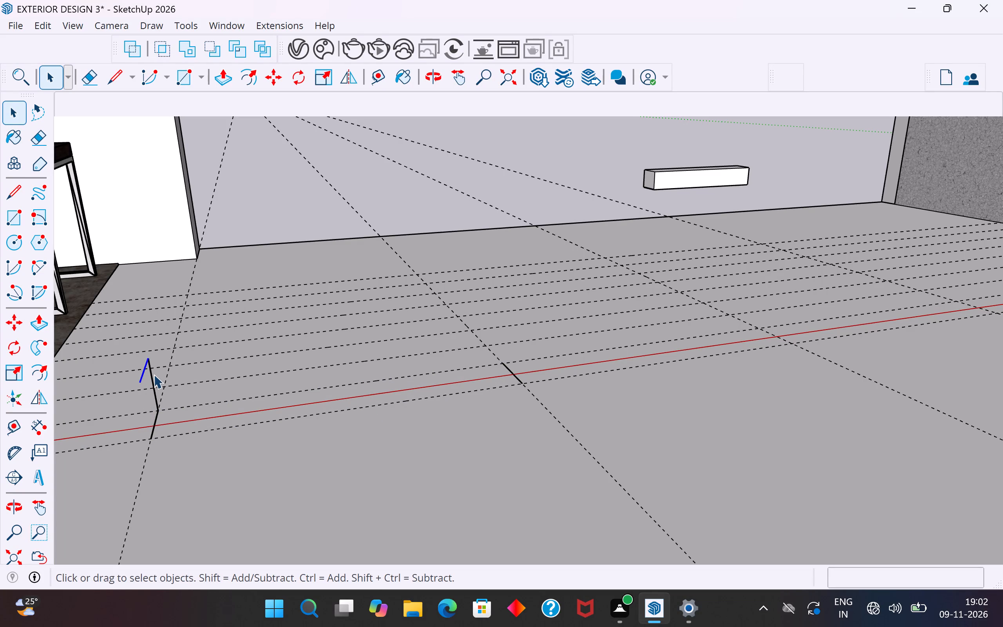
{"action": "key", "text": "Delete"}
{"action": "left_click", "coordinate": [149, 373]}
{"action": "key", "text": "Delete"}
{"action": "left_click", "coordinate": [156, 420]}
{"action": "key", "text": "Delete"}
{"action": "left_click", "coordinate": [516, 377]}
{"action": "key", "text": "Delete"}
Move the grouped step block onto the floor grid, placing its bottom corner at the guide intersection near the red axis.
{"action": "left_click", "coordinate": [697, 182]}
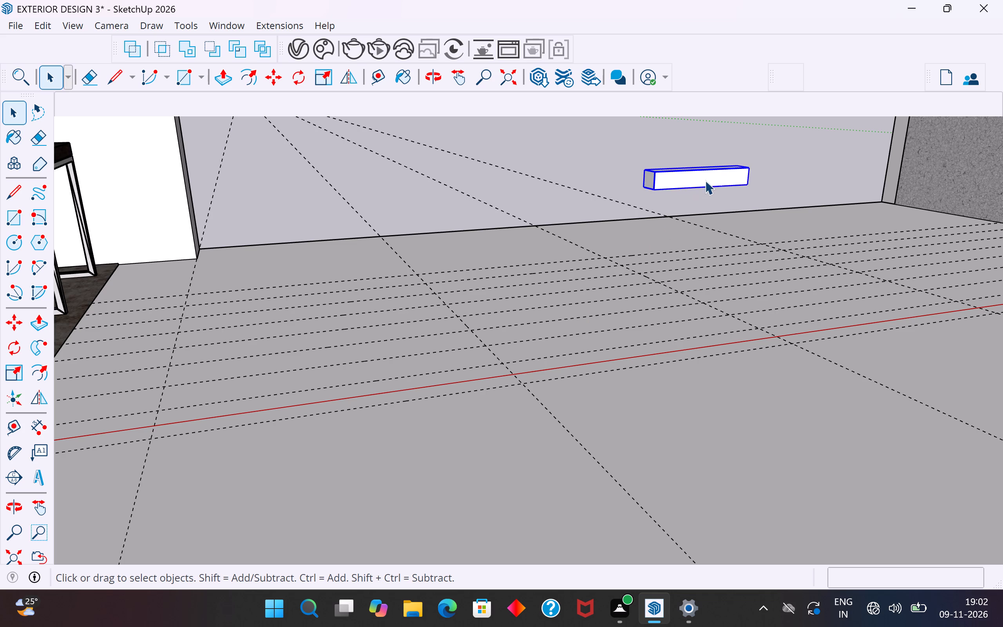
{"action": "key", "text": "m"}
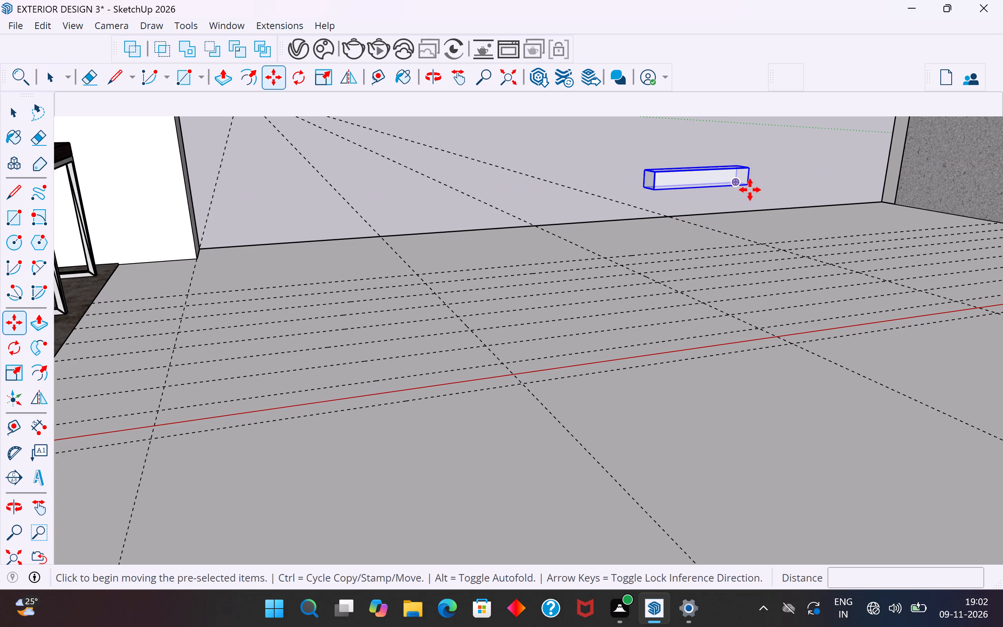
{"action": "left_click", "coordinate": [750, 188]}
{"action": "left_click", "coordinate": [524, 382]}
Copy the step block four times, each copy's bottom corner on the previous block's top rear corner, about 9 1/4" apart.
{"action": "middle_click_drag", "start_coordinate": [686, 412], "coordinate": [581, 483]}
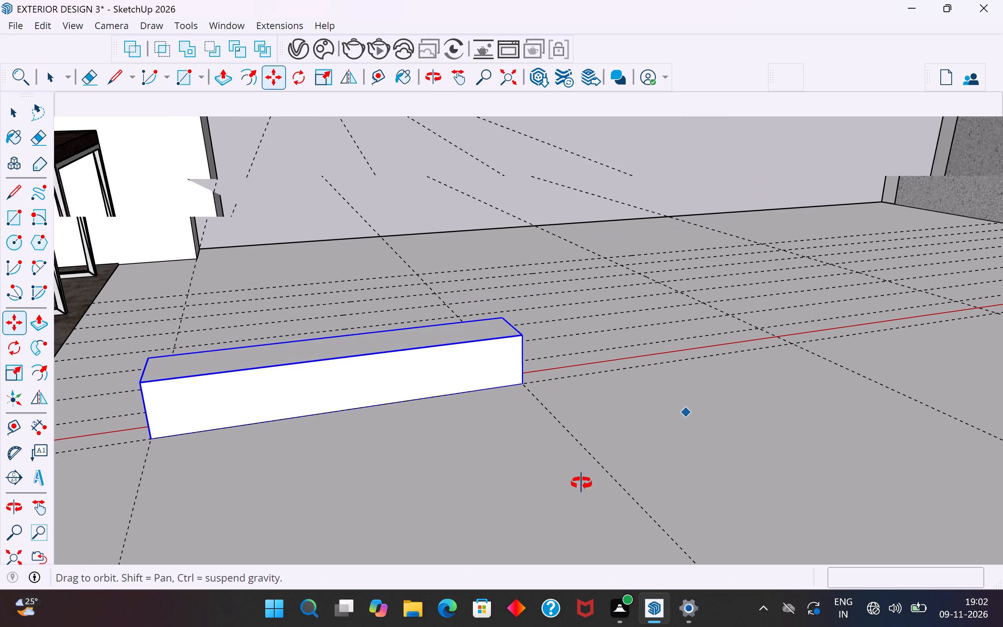
{"action": "middle_click_drag", "start_coordinate": [581, 483], "coordinate": [416, 515]}
{"action": "key", "text": "m"}
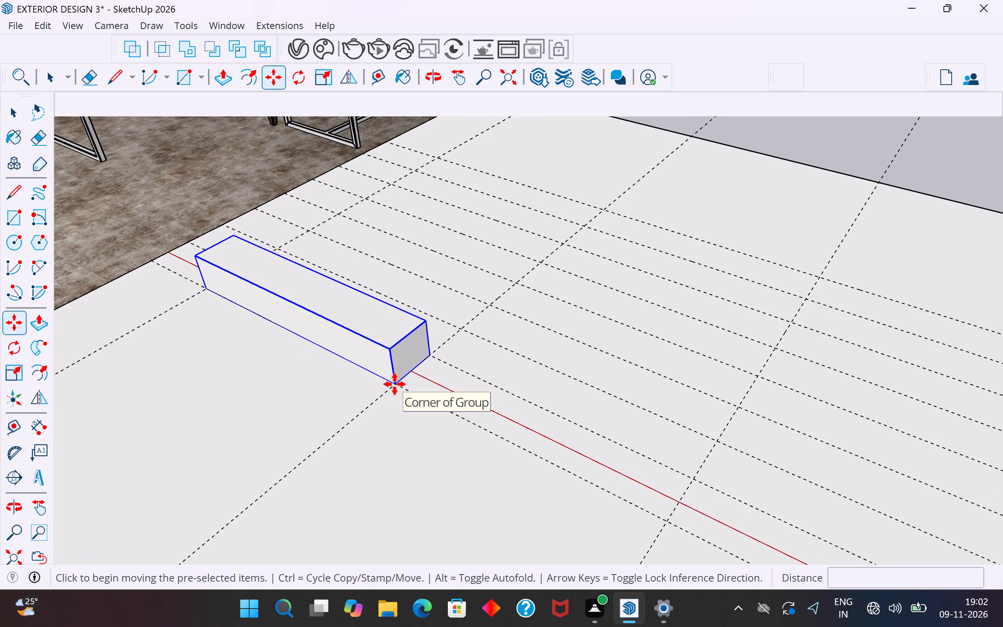
{"action": "left_click", "coordinate": [395, 384], "text": "ctrl"}
{"action": "left_click", "coordinate": [426, 323]}
{"action": "left_click", "coordinate": [426, 323]}
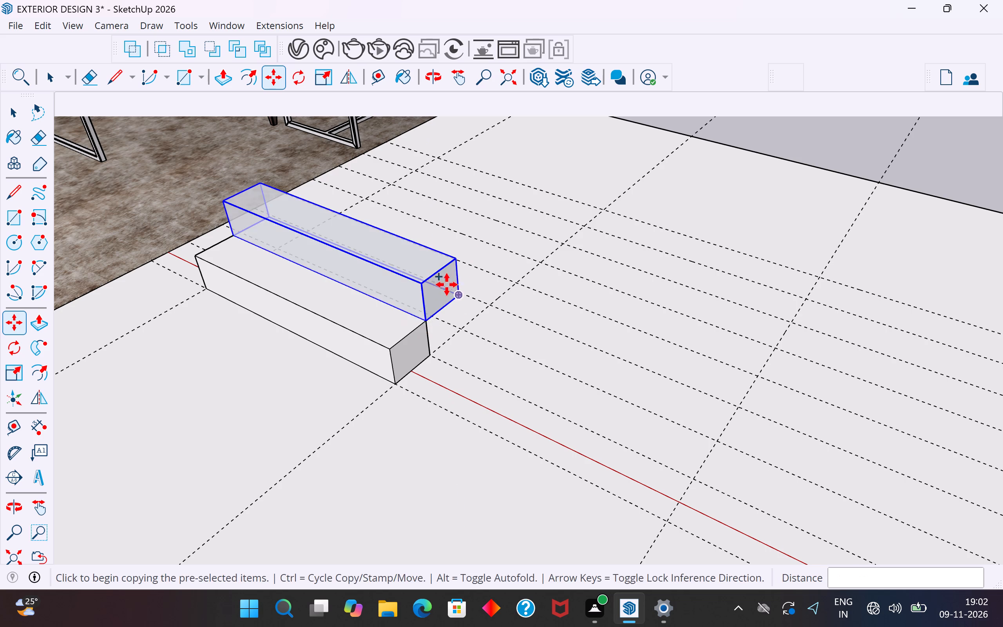
{"action": "key", "text": "m"}
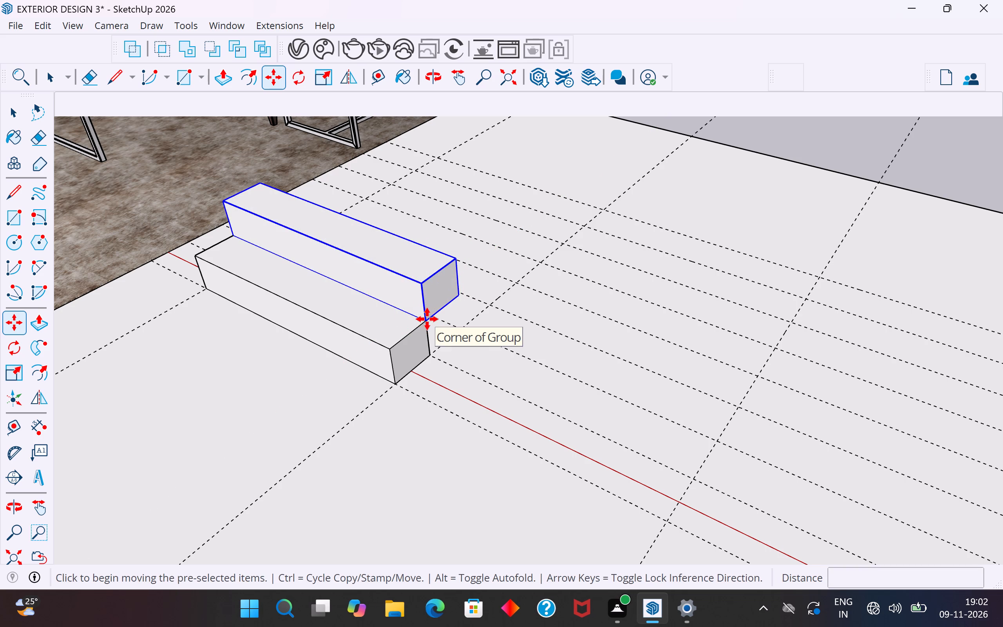
{"action": "left_click", "coordinate": [427, 319]}
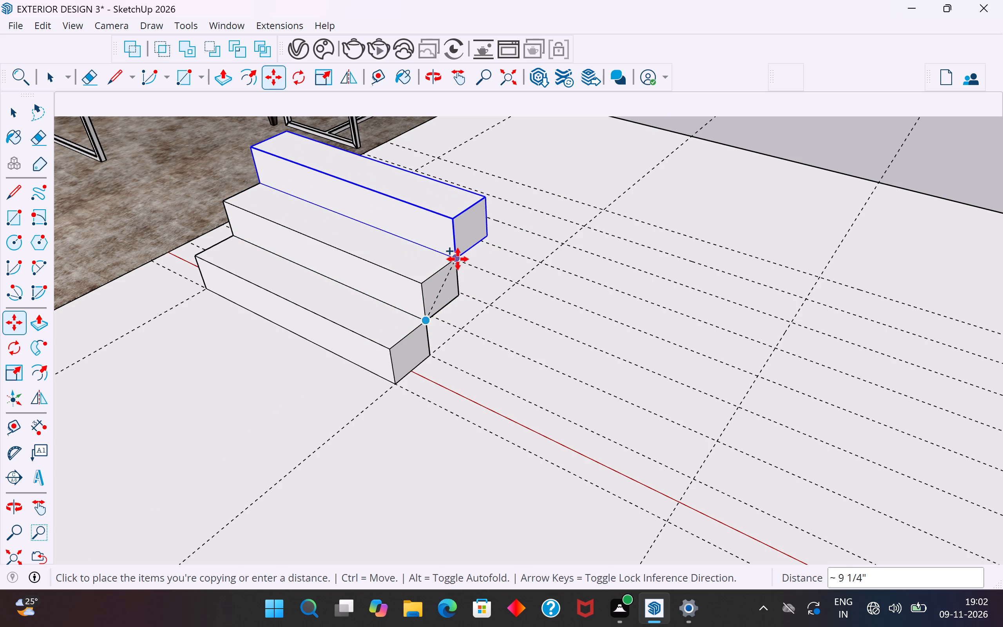
{"action": "left_click", "coordinate": [458, 259]}
{"action": "key", "text": "m"}
{"action": "left_click", "coordinate": [458, 259]}
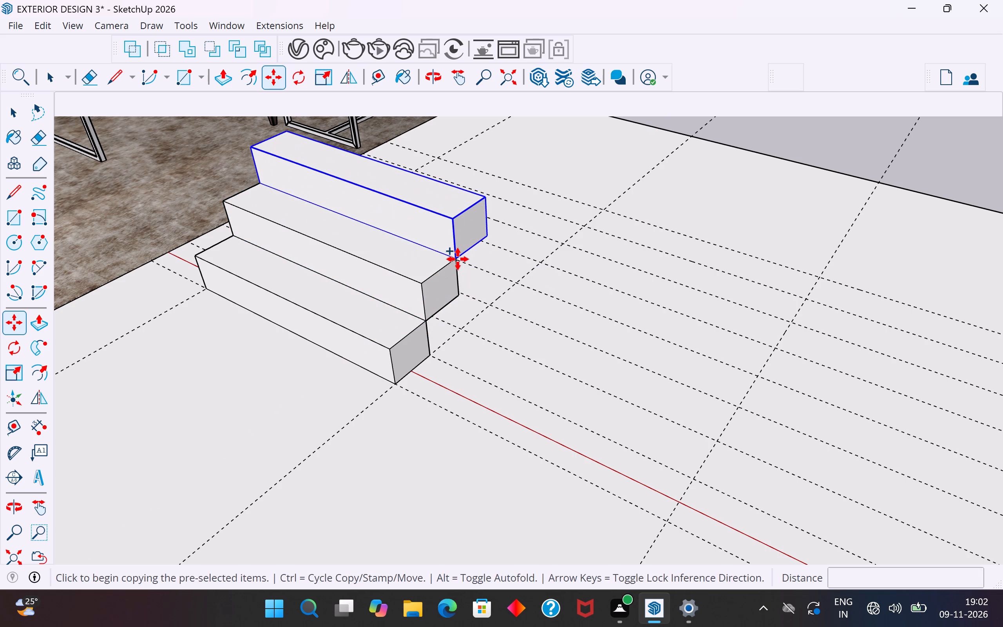
{"action": "left_click", "coordinate": [486, 199]}
{"action": "key", "text": "m"}
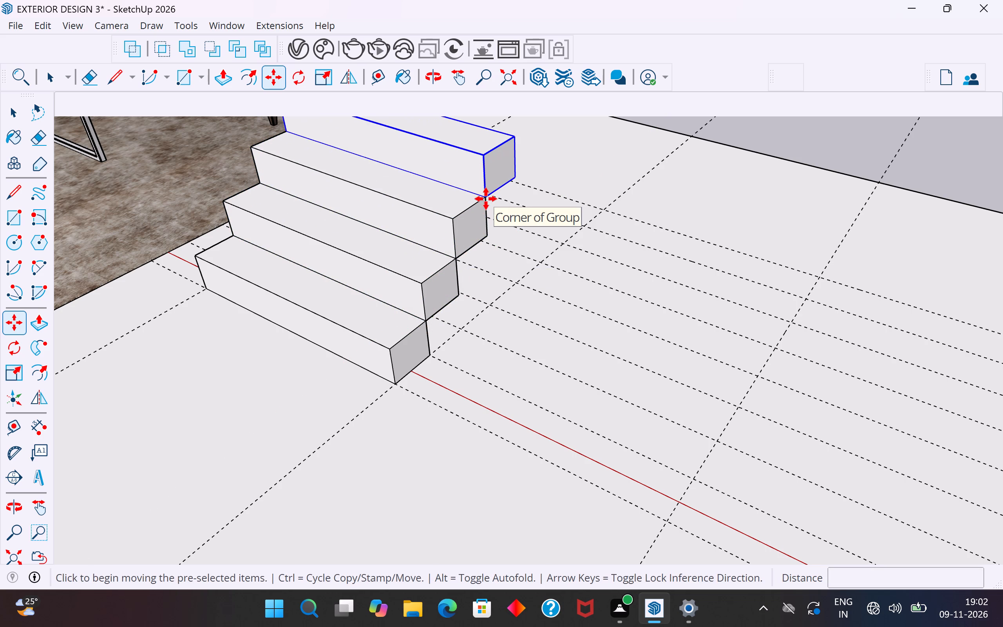
{"action": "left_click", "coordinate": [486, 199]}
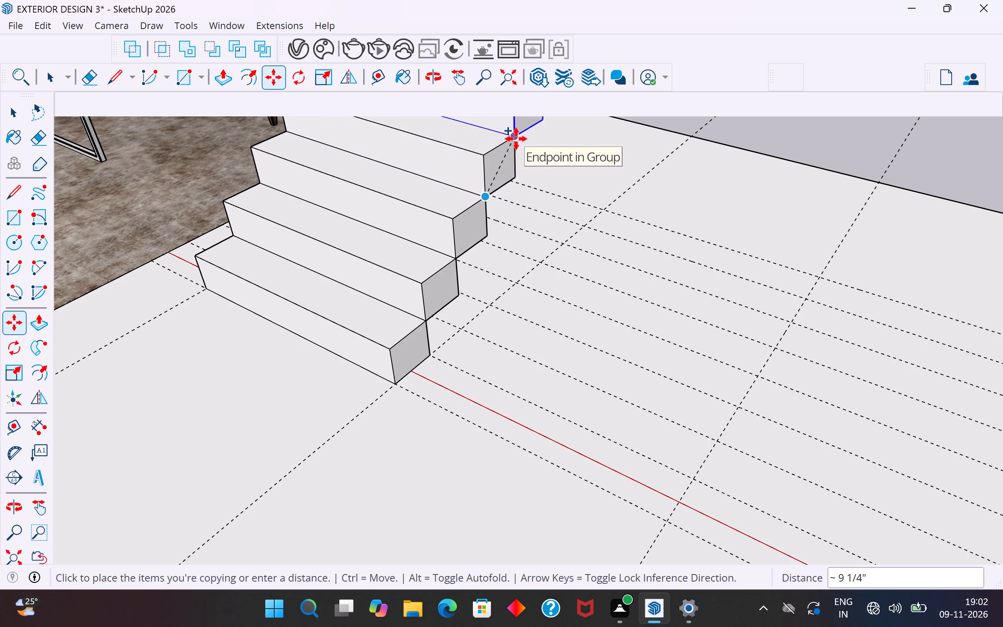
{"action": "left_click", "coordinate": [516, 139]}
Add two more copies of the step block at the top of the flight with the same corner-to-corner offset of about 9 1/4".
{"action": "scroll", "coordinate": [435, 424], "scroll_direction": "down", "scroll_amount": 9}
{"action": "middle_click_drag", "start_coordinate": [438, 426], "coordinate": [362, 441]}
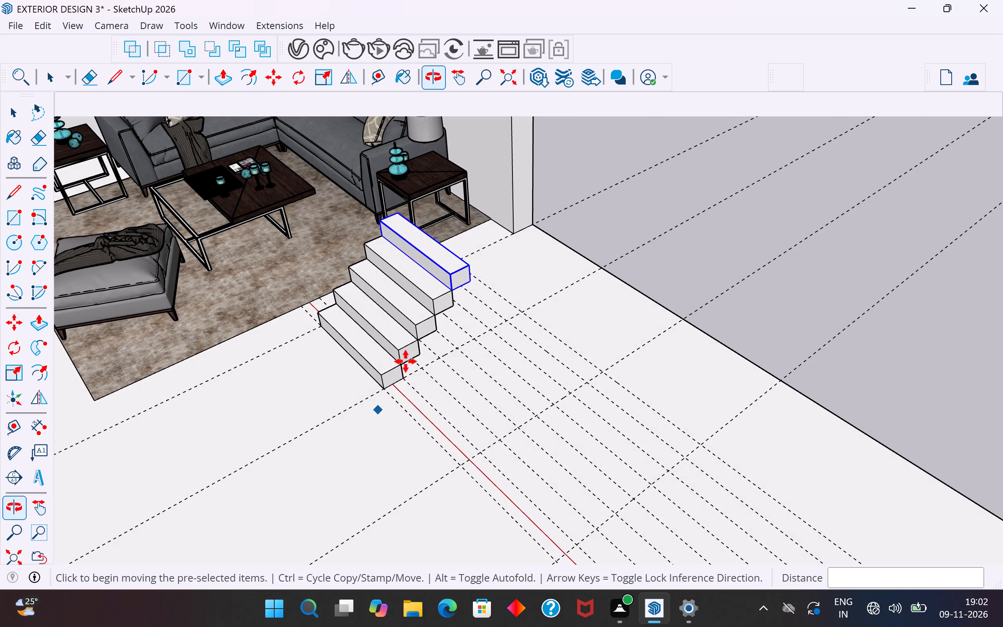
{"action": "scroll", "coordinate": [429, 305], "scroll_direction": "up", "scroll_amount": 7}
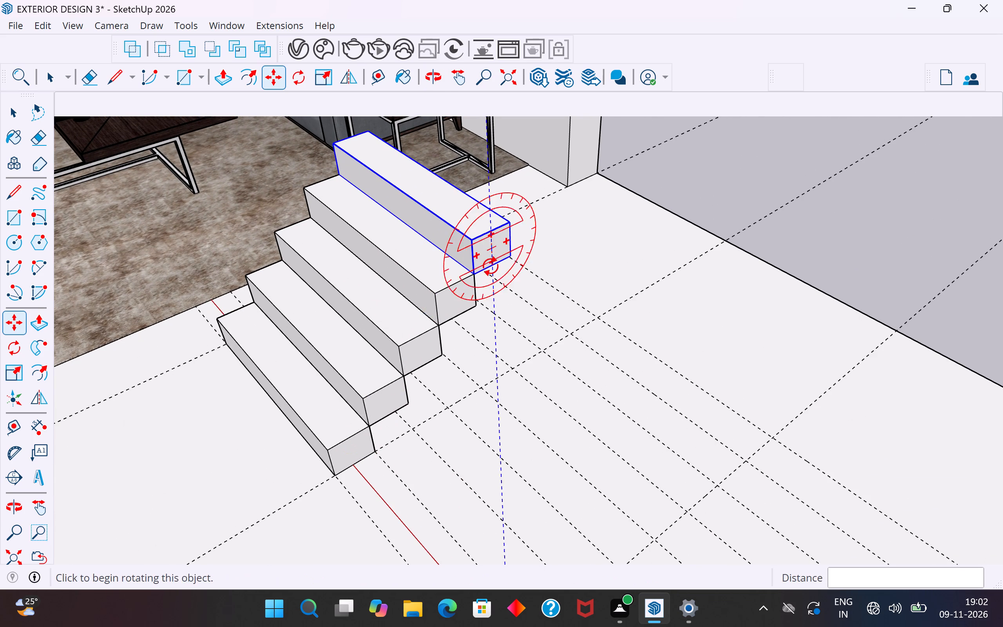
{"action": "key", "text": "m"}
{"action": "left_click", "coordinate": [475, 277], "text": "ctrl"}
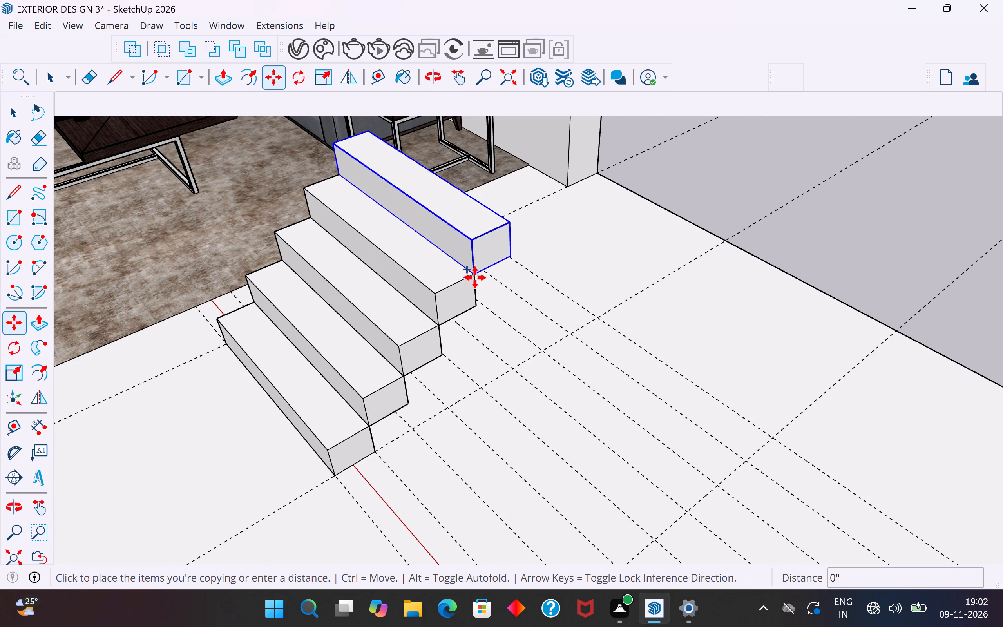
{"action": "left_click", "coordinate": [507, 224]}
{"action": "key", "text": "m"}
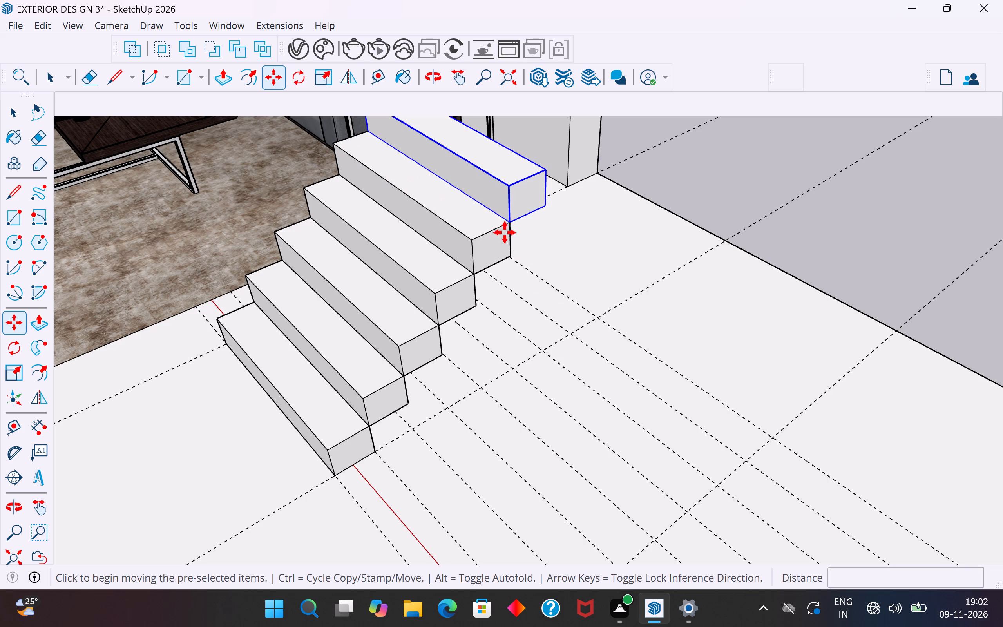
{"action": "left_click", "coordinate": [510, 222], "text": "ctrl"}
{"action": "left_click", "coordinate": [543, 174]}
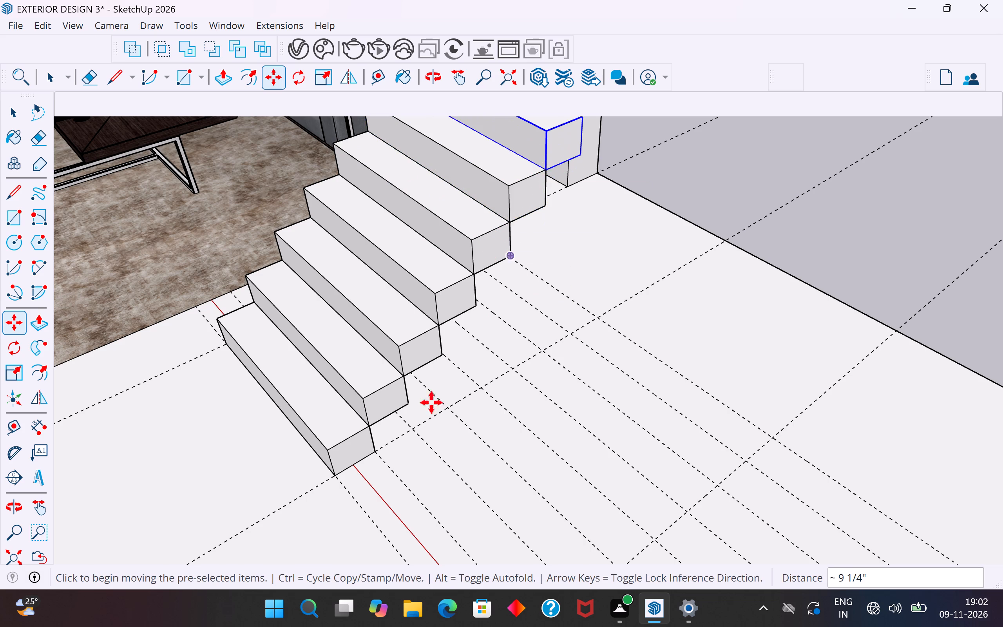
Examine the stacked flight of steps from the sofa side, leaving the blocks in place and deselected.
{"action": "scroll", "coordinate": [423, 442], "scroll_direction": "down", "scroll_amount": 5}
{"action": "middle_click_drag", "start_coordinate": [449, 453], "coordinate": [857, 393]}
{"action": "middle_click_drag", "start_coordinate": [569, 351], "coordinate": [713, 379]}
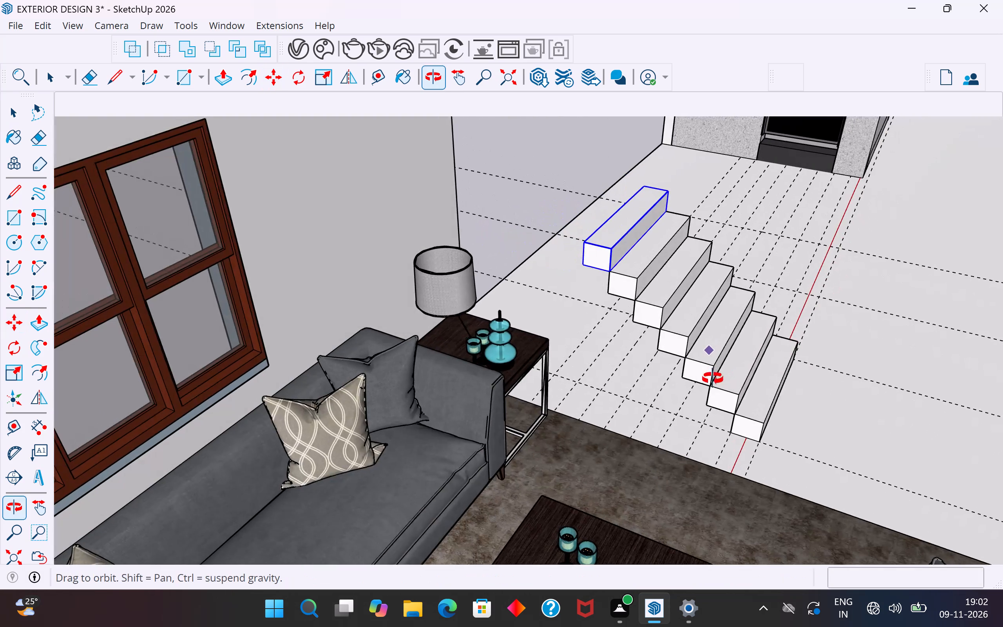
{"action": "middle_click_drag", "start_coordinate": [713, 379], "coordinate": [725, 357]}
{"action": "scroll", "coordinate": [672, 265], "scroll_direction": "up", "scroll_amount": 5}
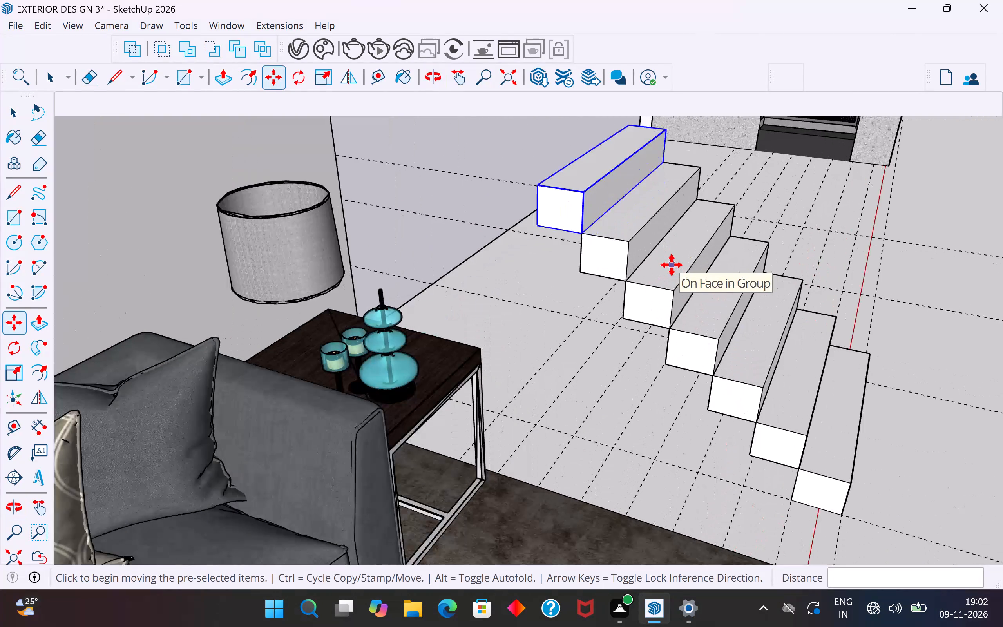
{"action": "middle_click", "coordinate": [637, 360]}
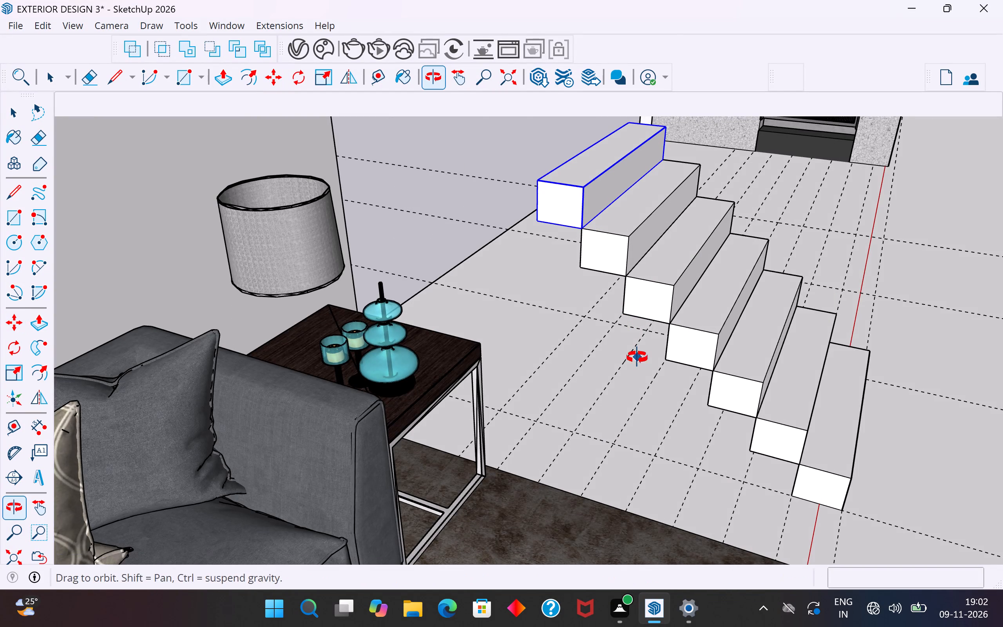
{"action": "middle_click_drag", "start_coordinate": [638, 357], "coordinate": [632, 322]}
{"action": "left_click_drag", "start_coordinate": [144, 165], "coordinate": [137, 193]}
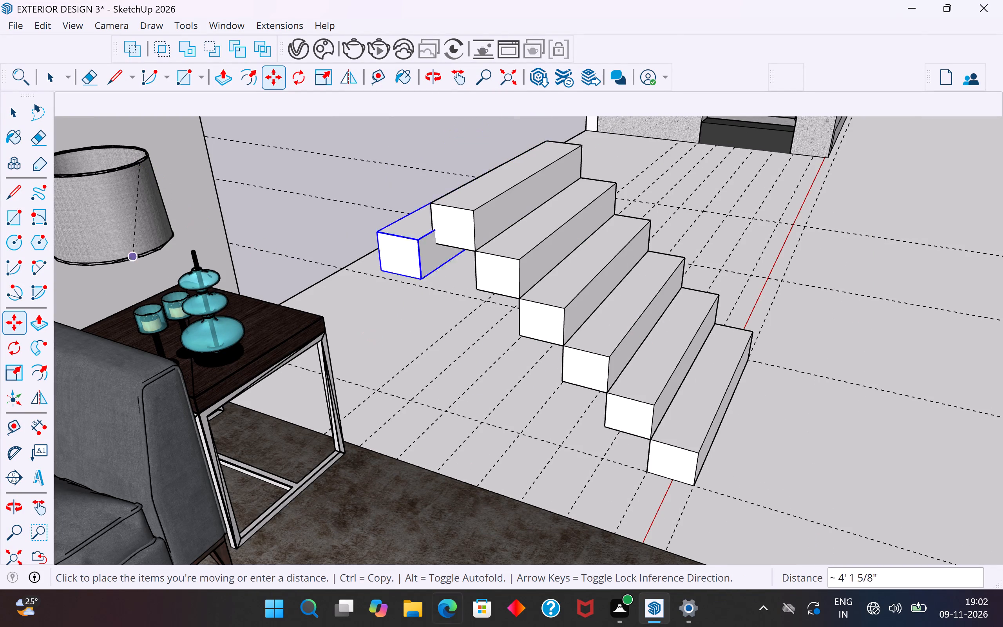
{"action": "key", "text": "Escape"}
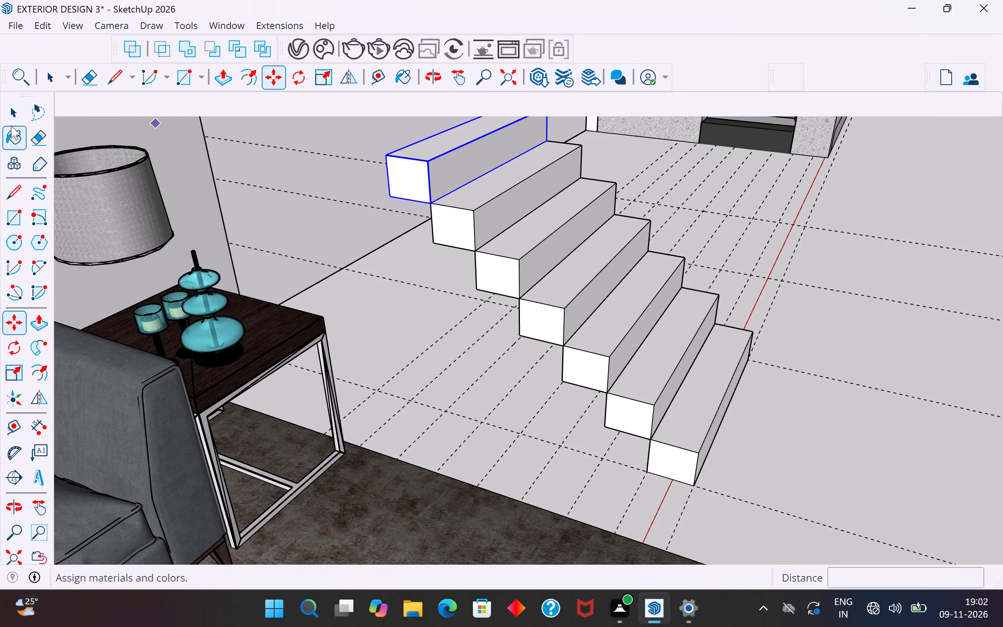
{"action": "left_click", "coordinate": [14, 116]}
{"action": "left_click", "coordinate": [275, 168]}
{"action": "scroll", "coordinate": [349, 268], "scroll_direction": "down", "scroll_amount": 3}
{"action": "middle_click_drag", "start_coordinate": [418, 368], "coordinate": [424, 362]}
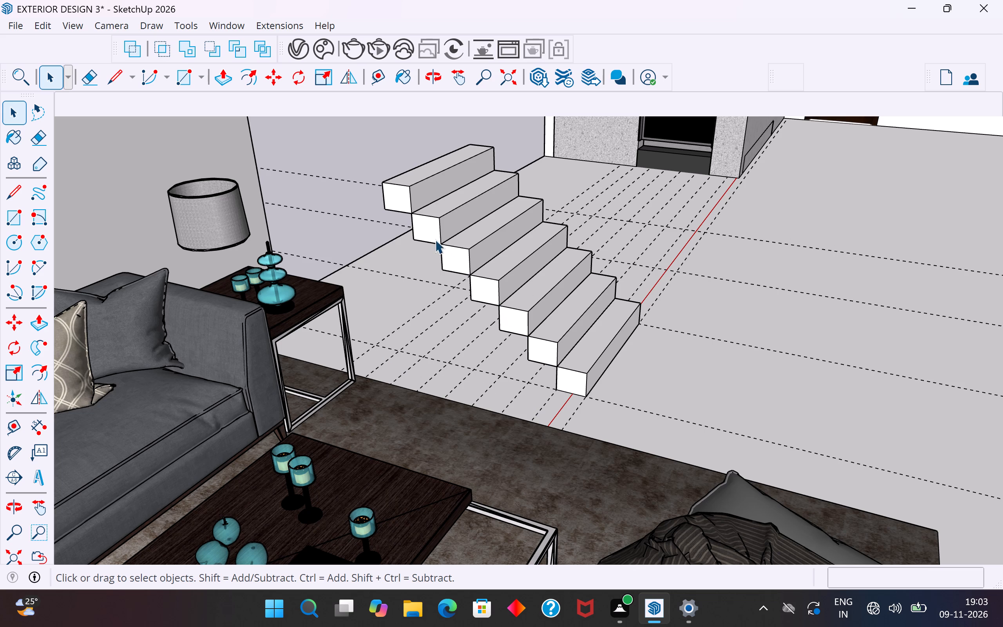
{"action": "middle_click_drag", "start_coordinate": [444, 320], "coordinate": [482, 393]}
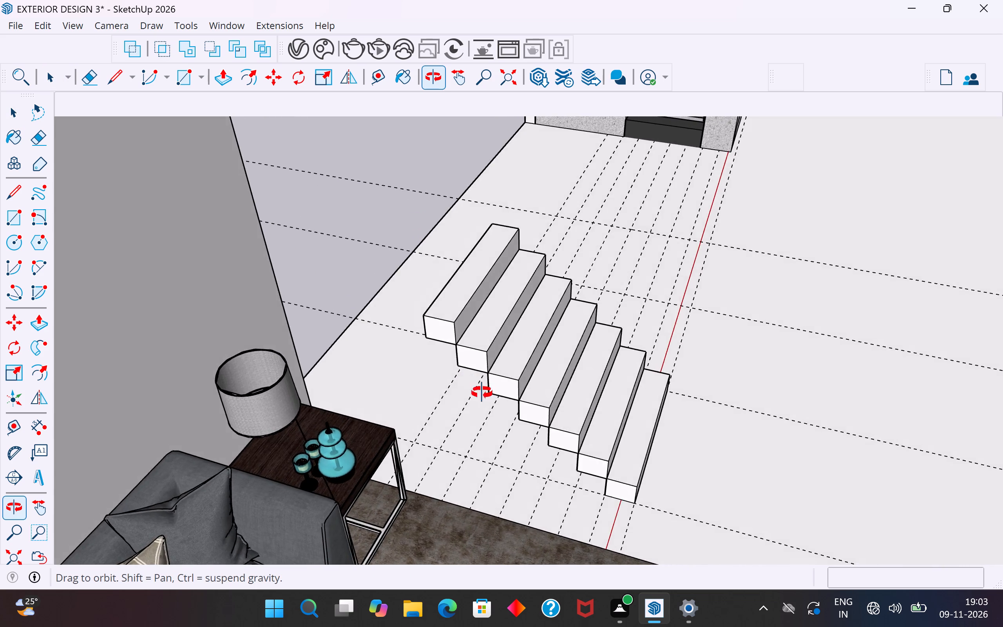
{"action": "middle_click_drag", "start_coordinate": [482, 393], "coordinate": [485, 327]}
{"action": "scroll", "coordinate": [485, 327], "scroll_direction": "down", "scroll_amount": 2}
{"action": "middle_click_drag", "start_coordinate": [521, 350], "coordinate": [485, 361]}
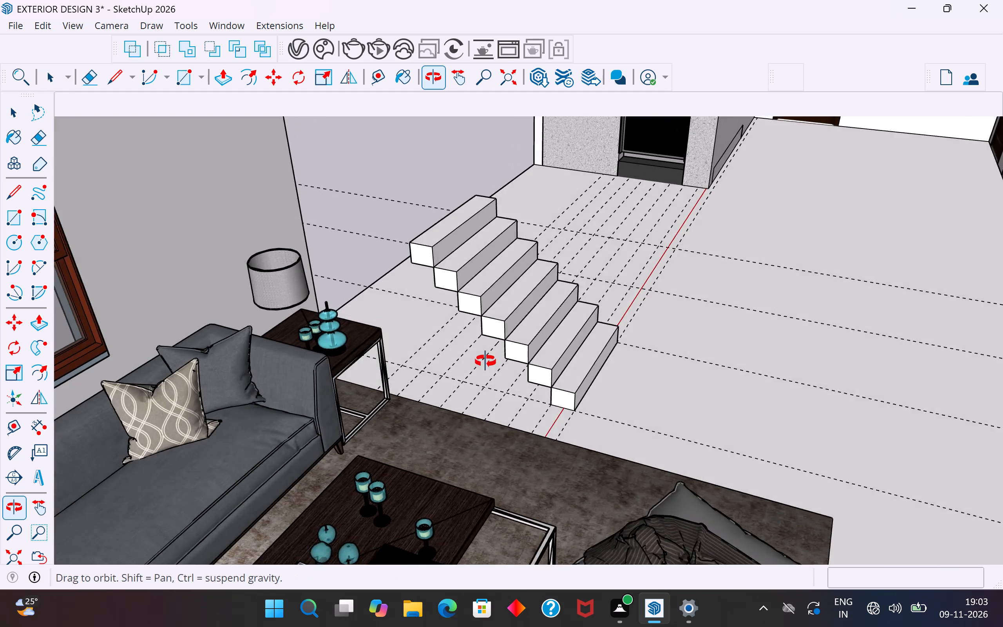
{"action": "middle_click_drag", "start_coordinate": [485, 361], "coordinate": [487, 384]}
{"action": "scroll", "coordinate": [529, 359], "scroll_direction": "up", "scroll_amount": 2}
{"action": "middle_click_drag", "start_coordinate": [565, 372], "coordinate": [583, 350]}
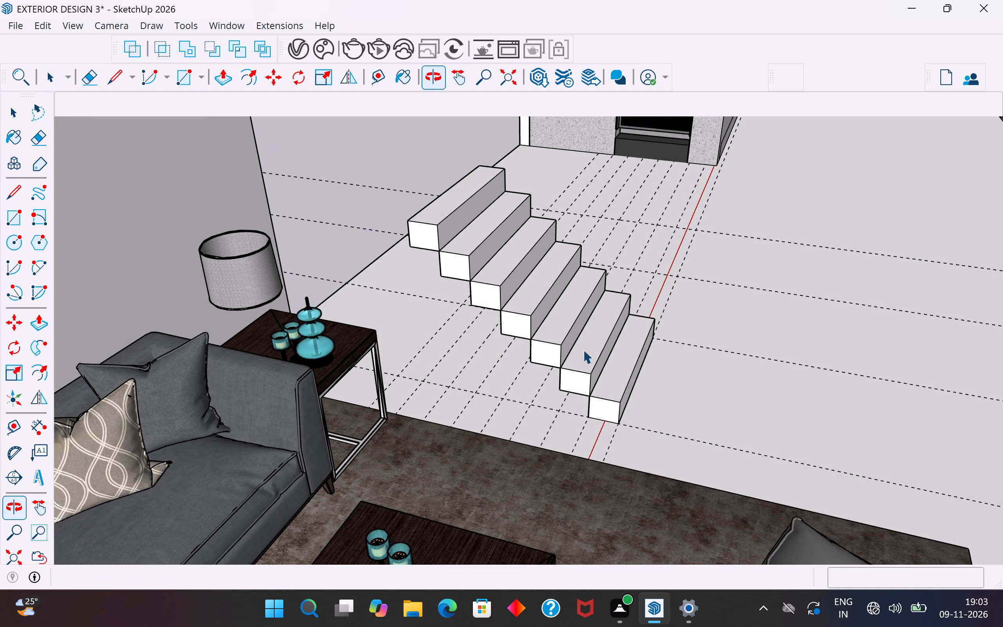
{"action": "scroll", "coordinate": [583, 350], "scroll_direction": "up", "scroll_amount": 2}
{"action": "middle_click_drag", "start_coordinate": [584, 348], "coordinate": [597, 256]}
{"action": "middle_click_drag", "start_coordinate": [525, 329], "coordinate": [549, 330]}
Copy the topmost step block once more to its upper rear corner, about 9 1/4" away, and deselect it.
{"action": "left_click", "coordinate": [380, 218]}
{"action": "key", "text": "m"}
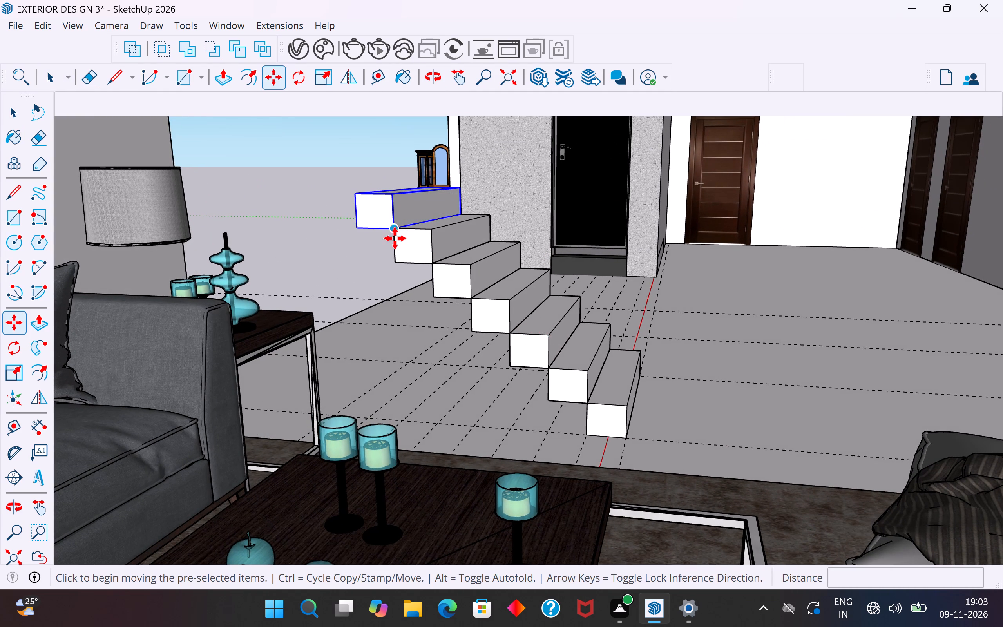
{"action": "left_click", "coordinate": [395, 230], "text": "ctrl"}
{"action": "left_click", "coordinate": [352, 197]}
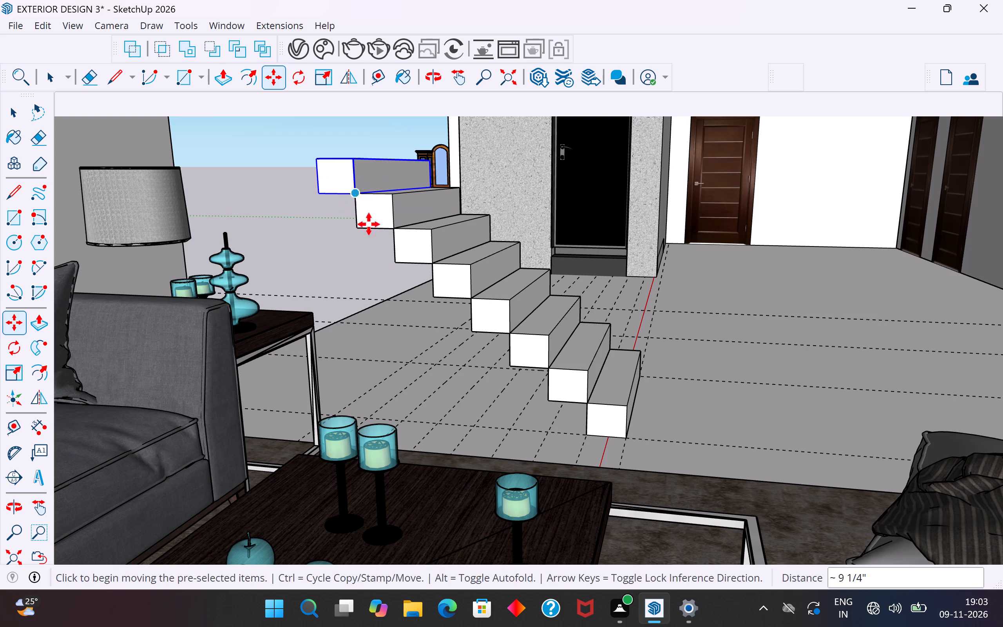
{"action": "middle_click_drag", "start_coordinate": [385, 283], "coordinate": [479, 350]}
{"action": "scroll", "coordinate": [462, 386], "scroll_direction": "up", "scroll_amount": 1}
{"action": "scroll", "coordinate": [442, 433], "scroll_direction": "down", "scroll_amount": 5}
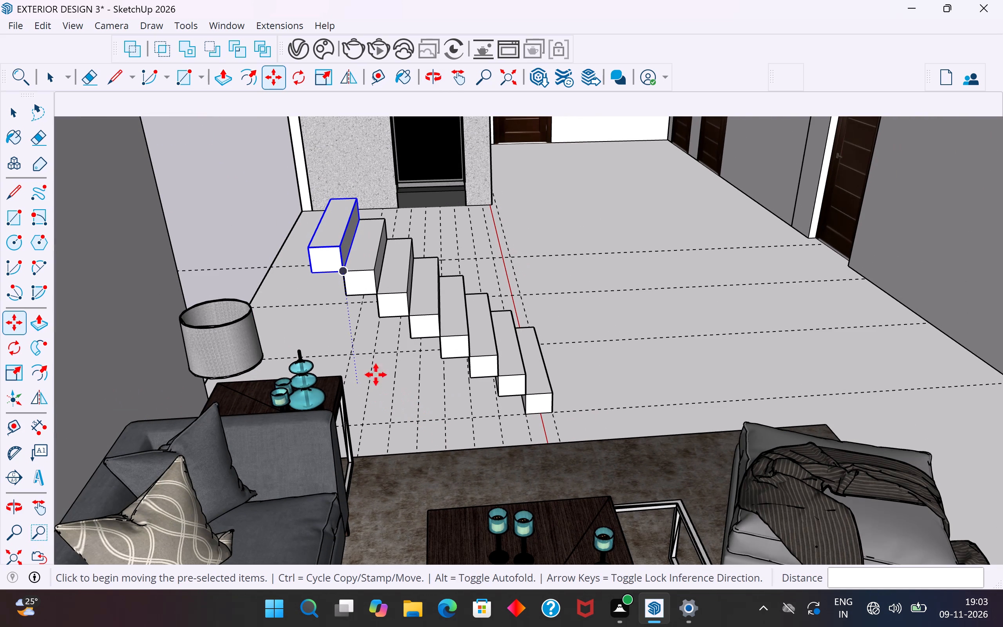
{"action": "left_click", "coordinate": [15, 116]}
{"action": "left_click", "coordinate": [187, 193]}
Inside the living area's window wall group, extend the wall's free end face about 16' 9/16" past the steps with Push/Pull.
{"action": "middle_click_drag", "start_coordinate": [387, 312], "coordinate": [419, 356]}
{"action": "scroll", "coordinate": [321, 399], "scroll_direction": "down", "scroll_amount": 5}
{"action": "scroll", "coordinate": [586, 343], "scroll_direction": "down", "scroll_amount": 4}
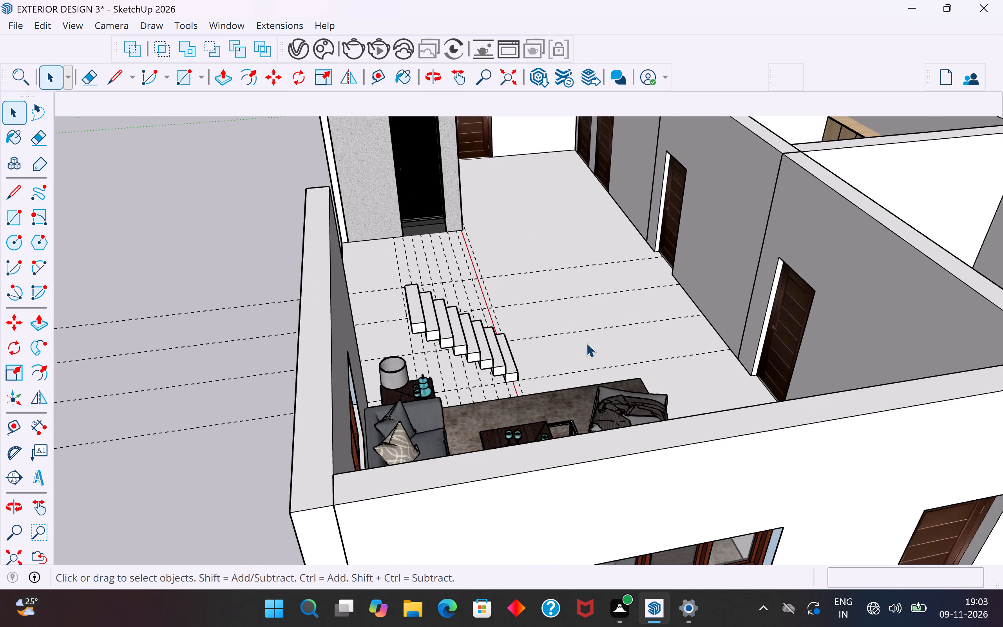
{"action": "middle_click_drag", "start_coordinate": [348, 431], "coordinate": [751, 375]}
{"action": "scroll", "coordinate": [394, 482], "scroll_direction": "down", "scroll_amount": 4}
{"action": "middle_click_drag", "start_coordinate": [413, 476], "coordinate": [582, 404]}
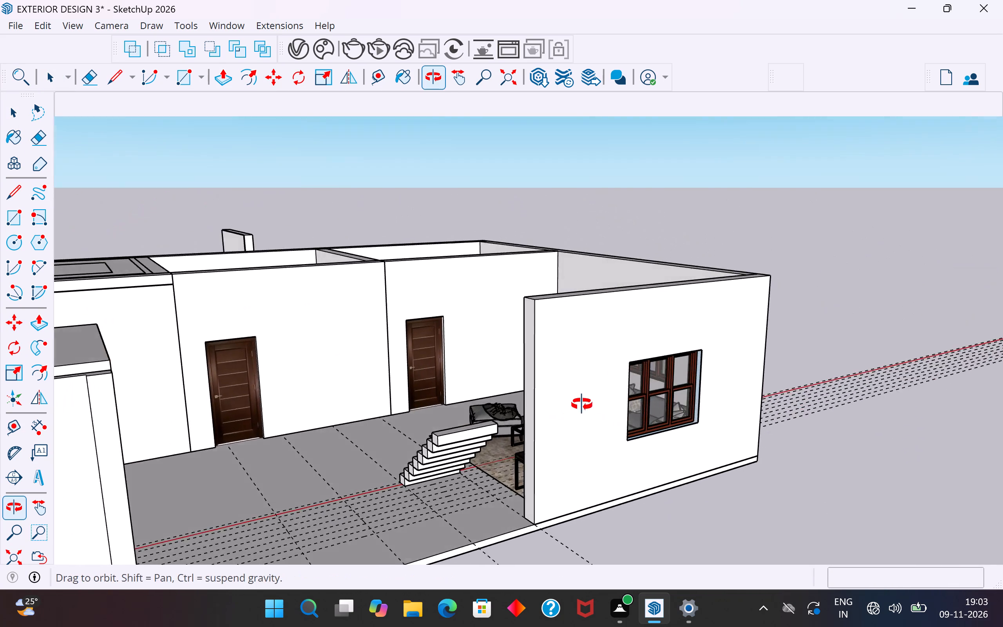
{"action": "middle_click_drag", "start_coordinate": [582, 404], "coordinate": [596, 395]}
{"action": "scroll", "coordinate": [554, 405], "scroll_direction": "up", "scroll_amount": 4}
{"action": "double_click", "coordinate": [556, 393]}
{"action": "left_click", "coordinate": [554, 371]}
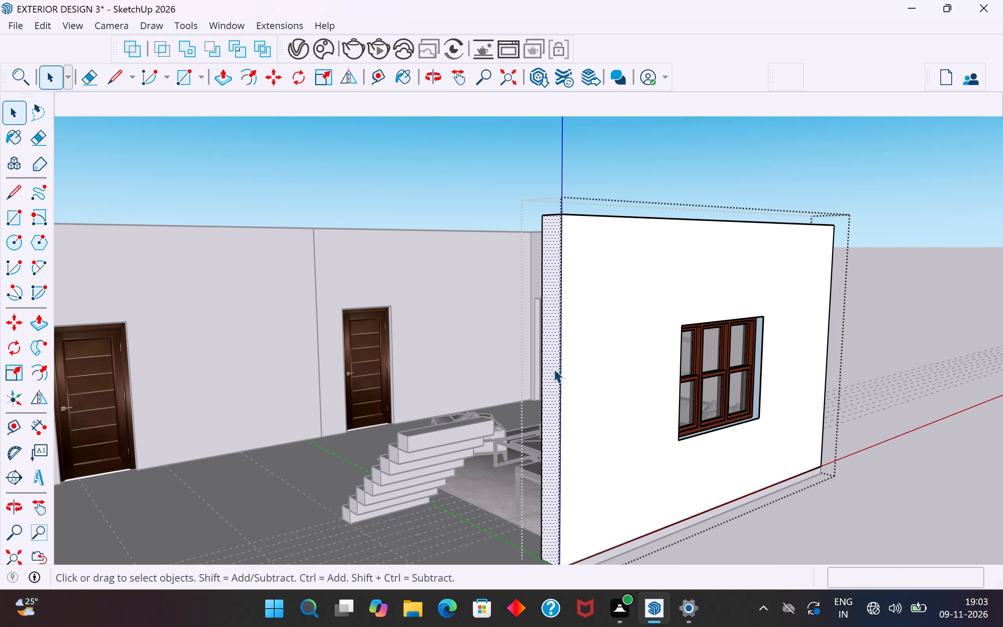
{"action": "left_click", "coordinate": [554, 366]}
{"action": "scroll", "coordinate": [601, 347], "scroll_direction": "down", "scroll_amount": 4}
{"action": "middle_click_drag", "start_coordinate": [608, 421], "coordinate": [545, 431]}
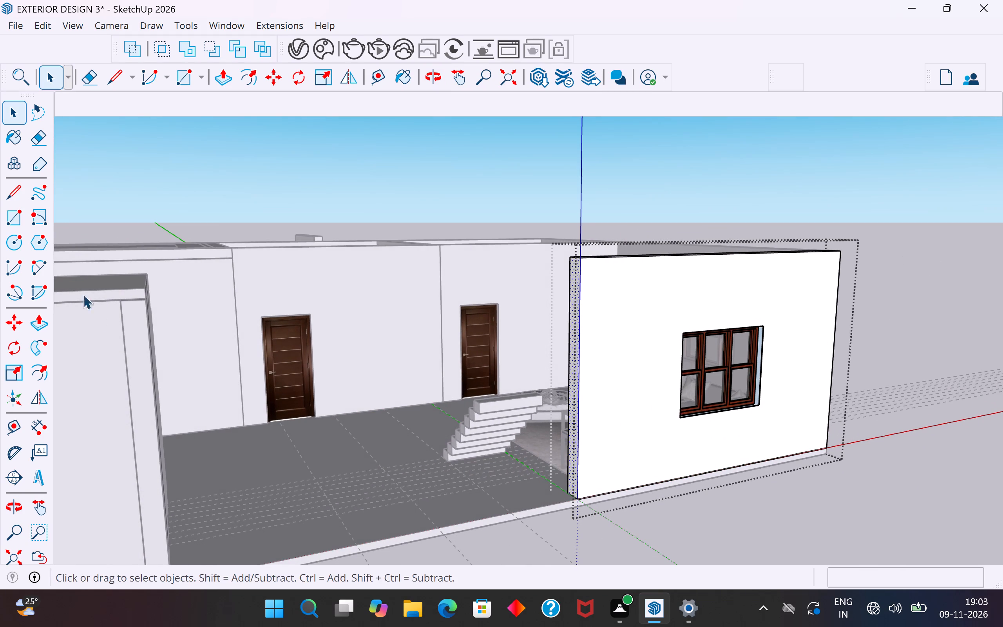
{"action": "left_click", "coordinate": [39, 323]}
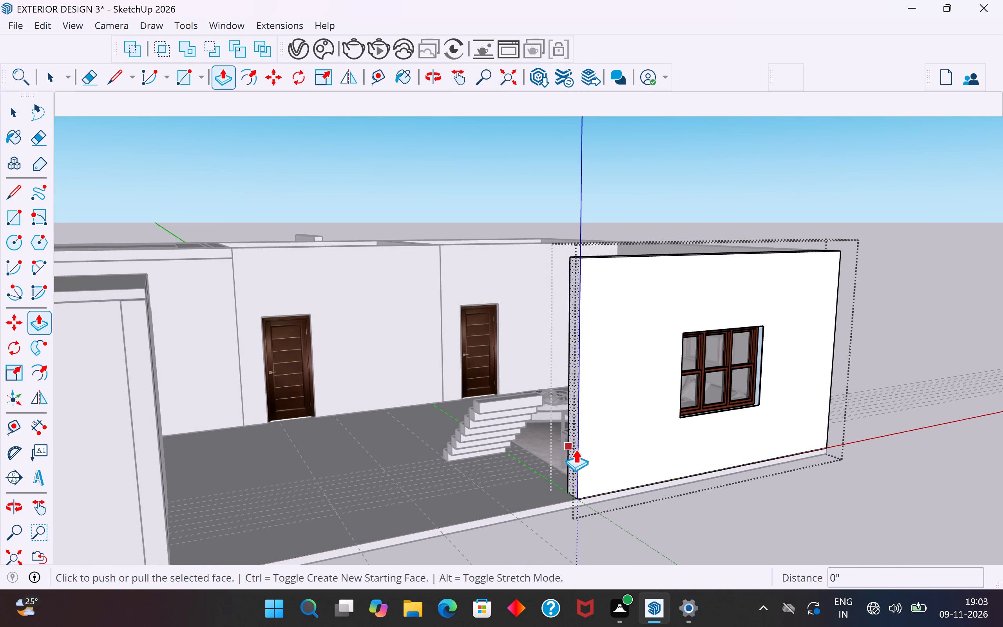
{"action": "left_click", "coordinate": [578, 451]}
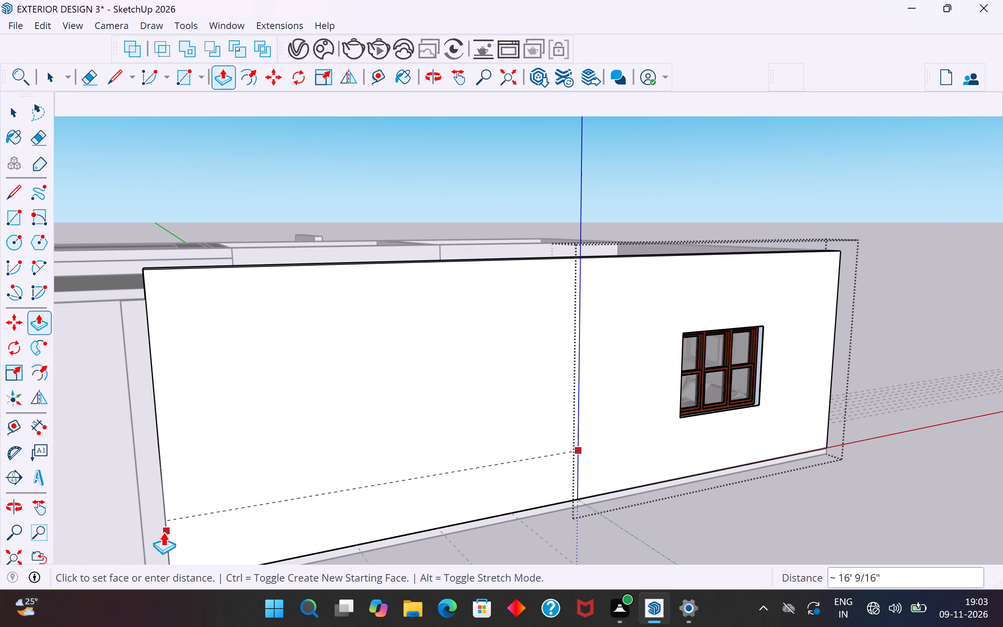
{"action": "left_click", "coordinate": [163, 532]}
{"action": "scroll", "coordinate": [568, 428], "scroll_direction": "down", "scroll_amount": 8}
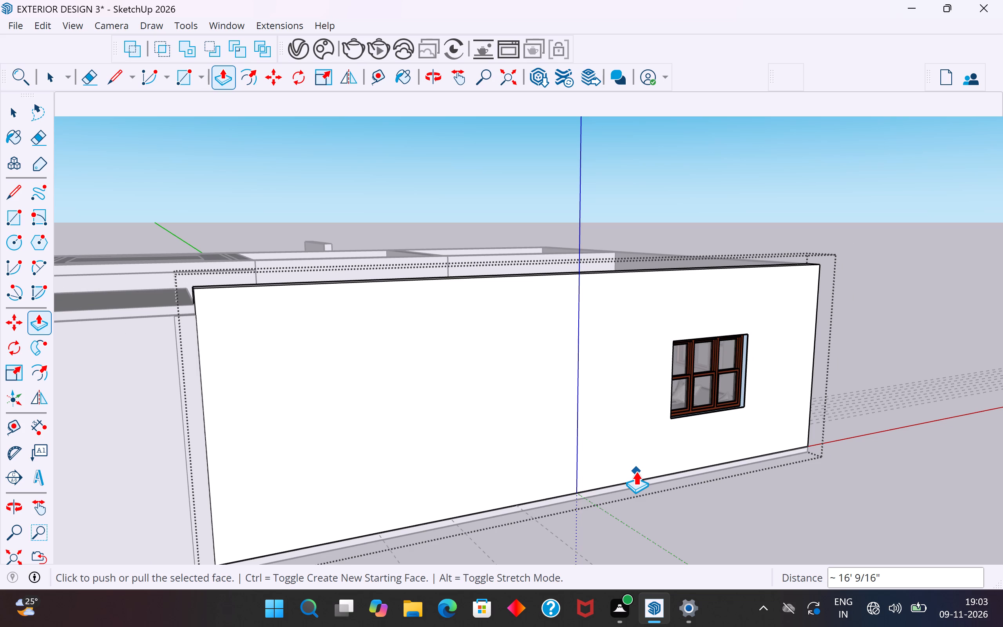
{"action": "left_click", "coordinate": [24, 118]}
{"action": "left_click", "coordinate": [322, 183]}
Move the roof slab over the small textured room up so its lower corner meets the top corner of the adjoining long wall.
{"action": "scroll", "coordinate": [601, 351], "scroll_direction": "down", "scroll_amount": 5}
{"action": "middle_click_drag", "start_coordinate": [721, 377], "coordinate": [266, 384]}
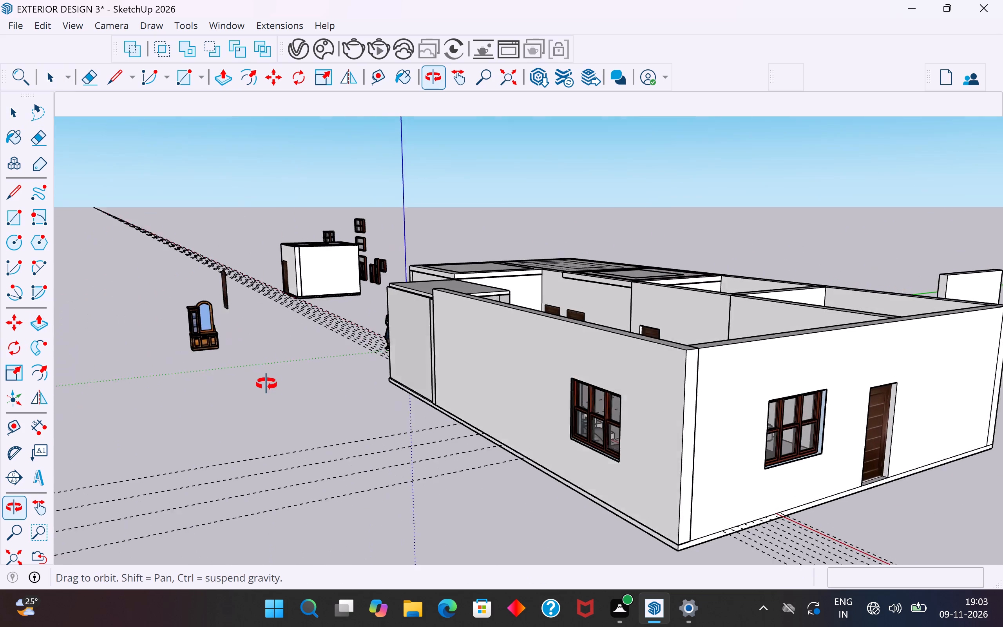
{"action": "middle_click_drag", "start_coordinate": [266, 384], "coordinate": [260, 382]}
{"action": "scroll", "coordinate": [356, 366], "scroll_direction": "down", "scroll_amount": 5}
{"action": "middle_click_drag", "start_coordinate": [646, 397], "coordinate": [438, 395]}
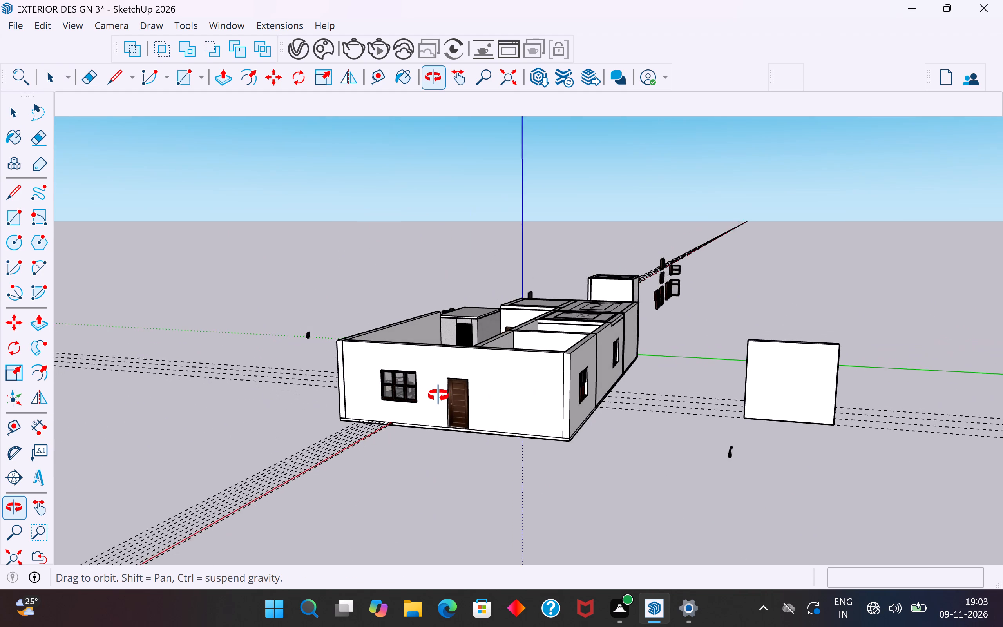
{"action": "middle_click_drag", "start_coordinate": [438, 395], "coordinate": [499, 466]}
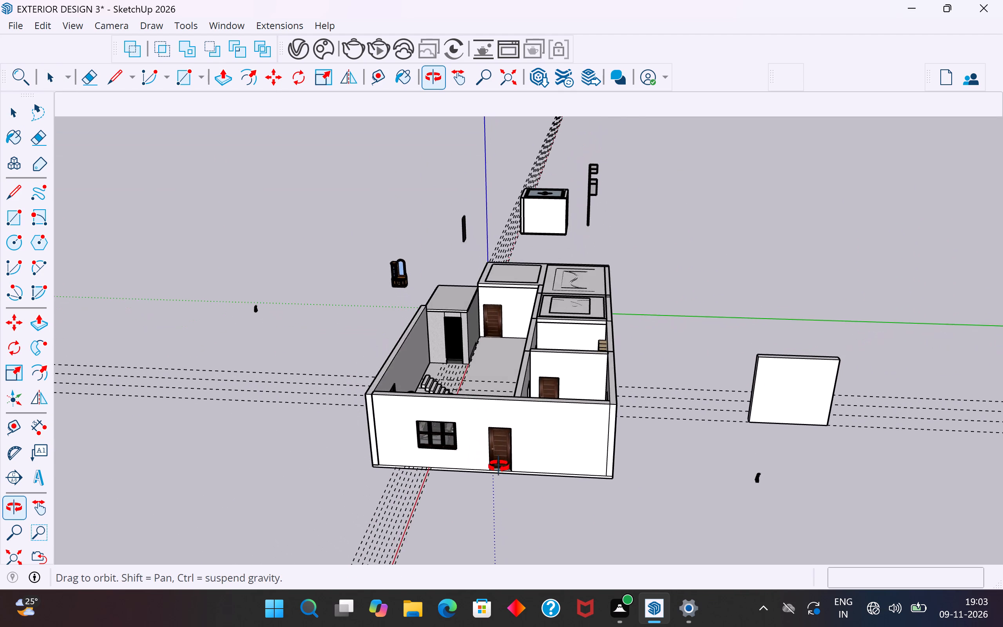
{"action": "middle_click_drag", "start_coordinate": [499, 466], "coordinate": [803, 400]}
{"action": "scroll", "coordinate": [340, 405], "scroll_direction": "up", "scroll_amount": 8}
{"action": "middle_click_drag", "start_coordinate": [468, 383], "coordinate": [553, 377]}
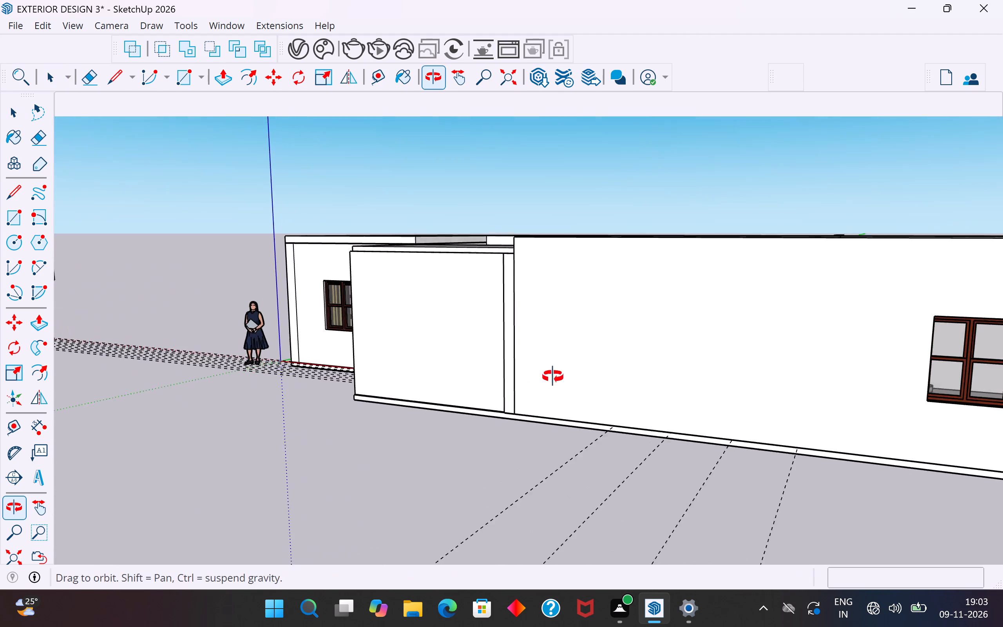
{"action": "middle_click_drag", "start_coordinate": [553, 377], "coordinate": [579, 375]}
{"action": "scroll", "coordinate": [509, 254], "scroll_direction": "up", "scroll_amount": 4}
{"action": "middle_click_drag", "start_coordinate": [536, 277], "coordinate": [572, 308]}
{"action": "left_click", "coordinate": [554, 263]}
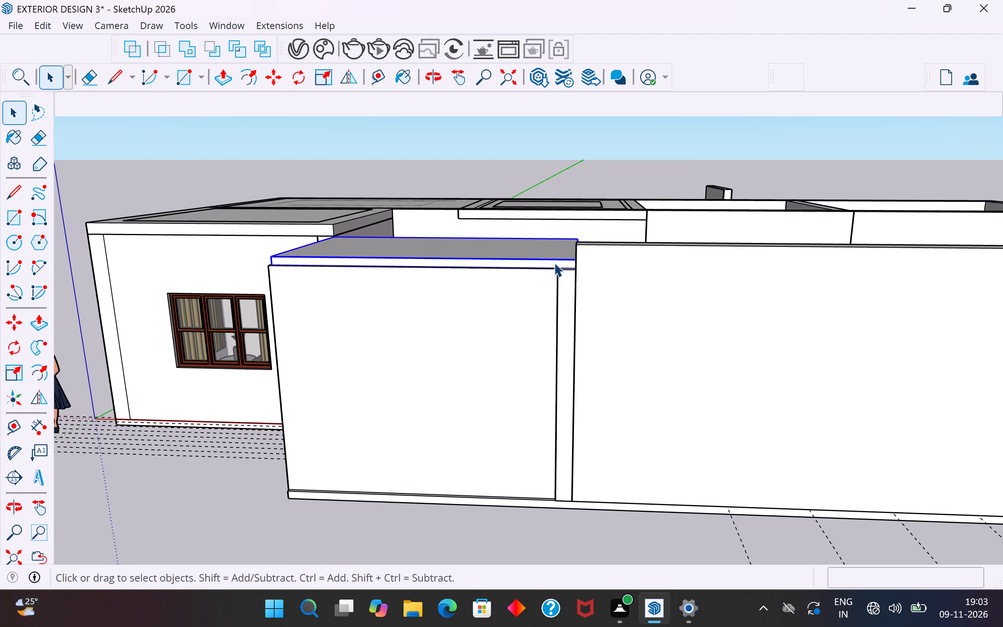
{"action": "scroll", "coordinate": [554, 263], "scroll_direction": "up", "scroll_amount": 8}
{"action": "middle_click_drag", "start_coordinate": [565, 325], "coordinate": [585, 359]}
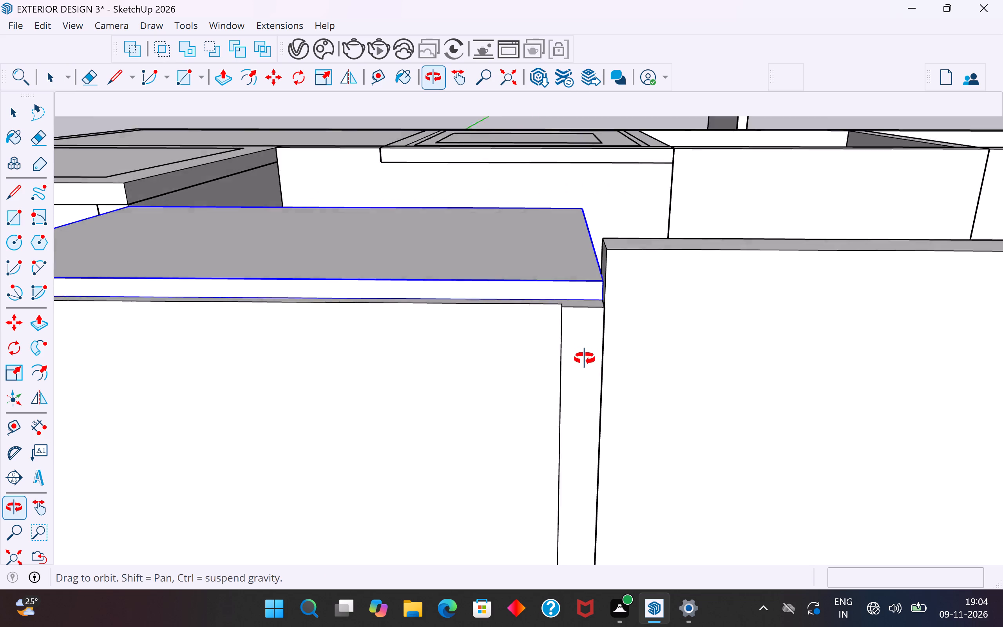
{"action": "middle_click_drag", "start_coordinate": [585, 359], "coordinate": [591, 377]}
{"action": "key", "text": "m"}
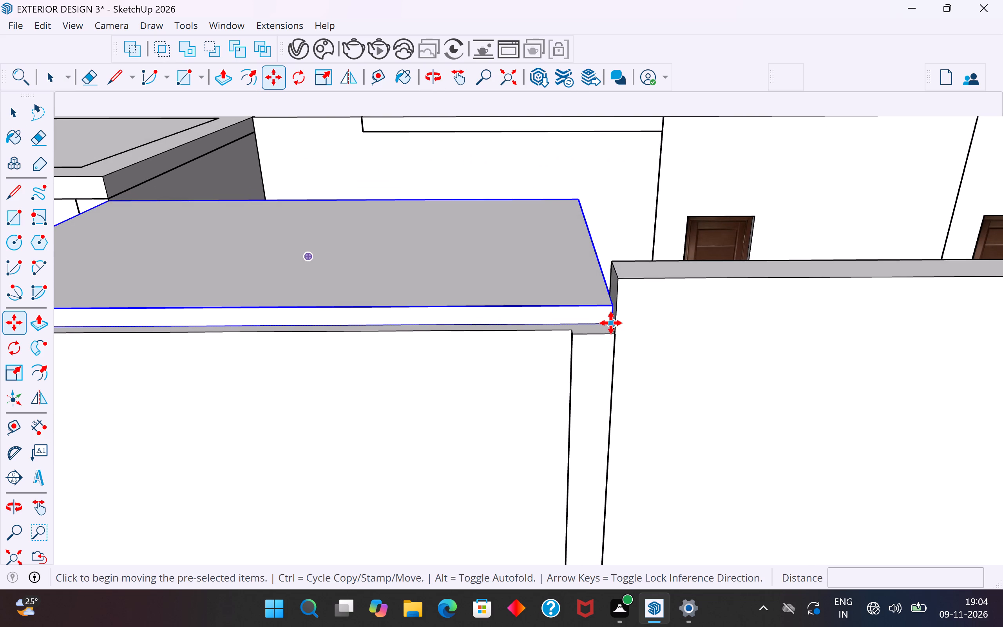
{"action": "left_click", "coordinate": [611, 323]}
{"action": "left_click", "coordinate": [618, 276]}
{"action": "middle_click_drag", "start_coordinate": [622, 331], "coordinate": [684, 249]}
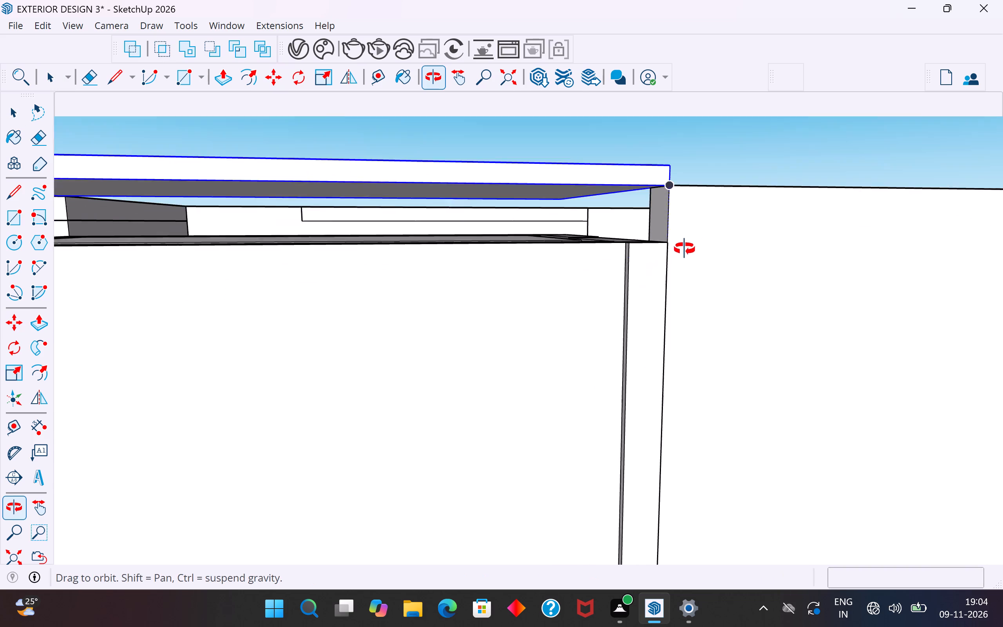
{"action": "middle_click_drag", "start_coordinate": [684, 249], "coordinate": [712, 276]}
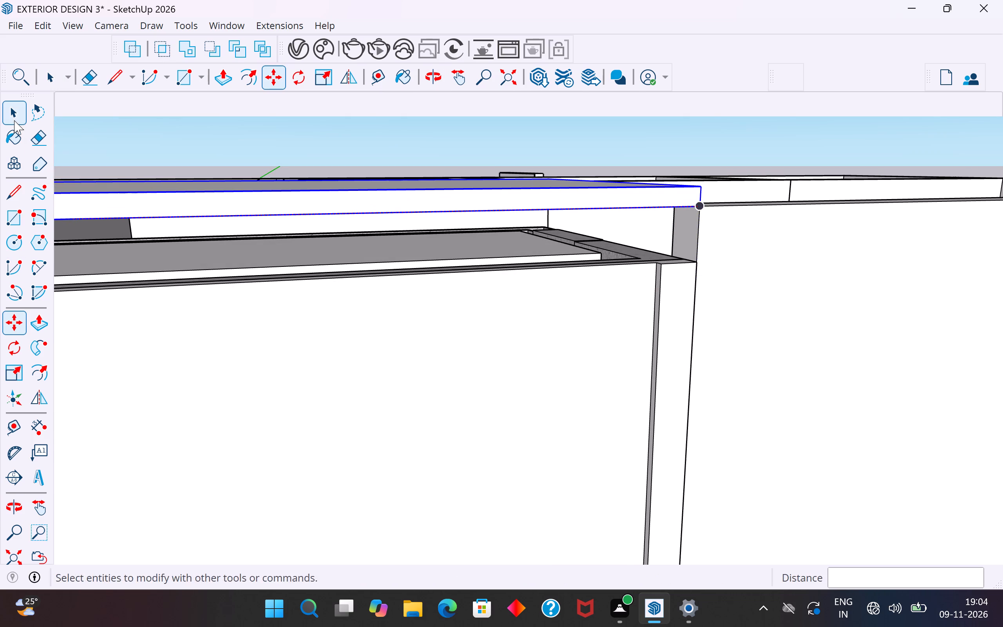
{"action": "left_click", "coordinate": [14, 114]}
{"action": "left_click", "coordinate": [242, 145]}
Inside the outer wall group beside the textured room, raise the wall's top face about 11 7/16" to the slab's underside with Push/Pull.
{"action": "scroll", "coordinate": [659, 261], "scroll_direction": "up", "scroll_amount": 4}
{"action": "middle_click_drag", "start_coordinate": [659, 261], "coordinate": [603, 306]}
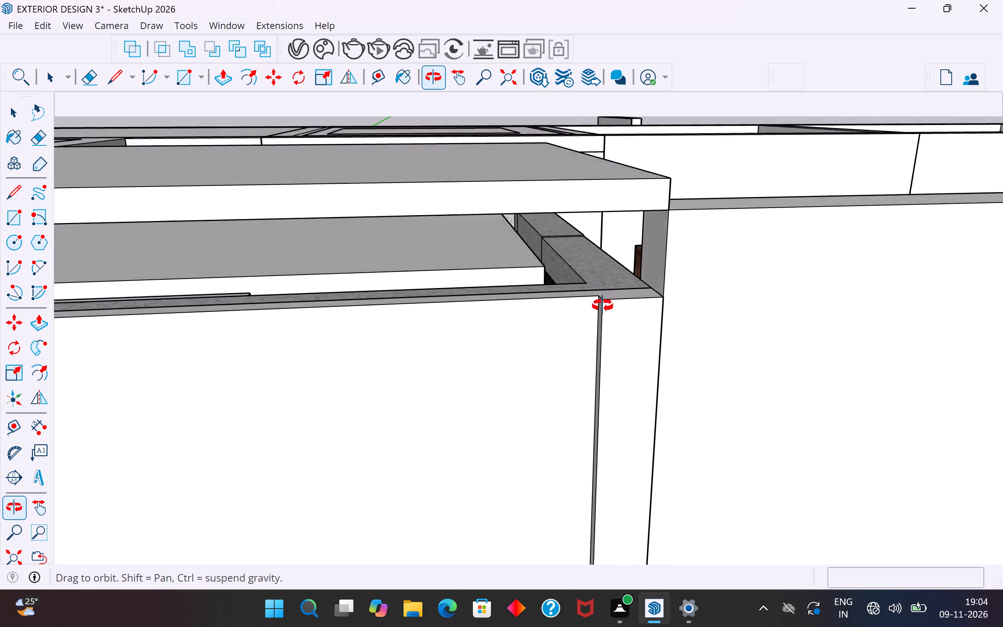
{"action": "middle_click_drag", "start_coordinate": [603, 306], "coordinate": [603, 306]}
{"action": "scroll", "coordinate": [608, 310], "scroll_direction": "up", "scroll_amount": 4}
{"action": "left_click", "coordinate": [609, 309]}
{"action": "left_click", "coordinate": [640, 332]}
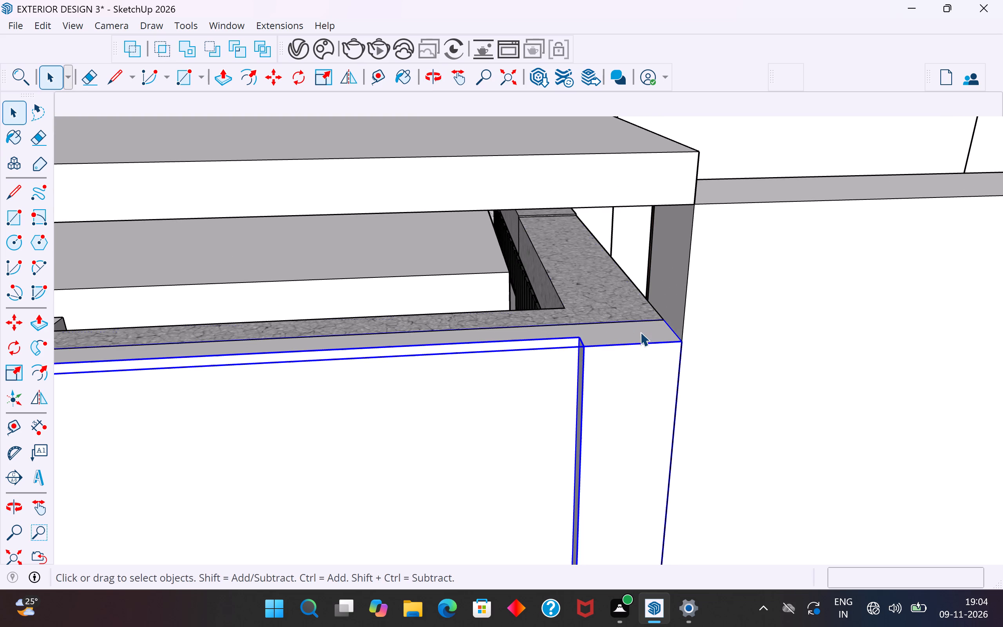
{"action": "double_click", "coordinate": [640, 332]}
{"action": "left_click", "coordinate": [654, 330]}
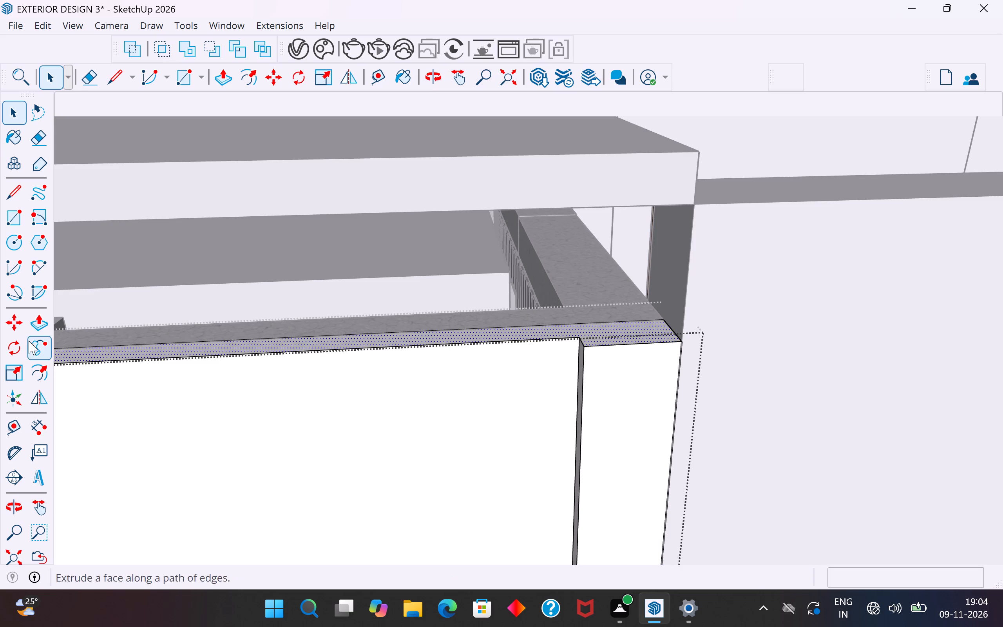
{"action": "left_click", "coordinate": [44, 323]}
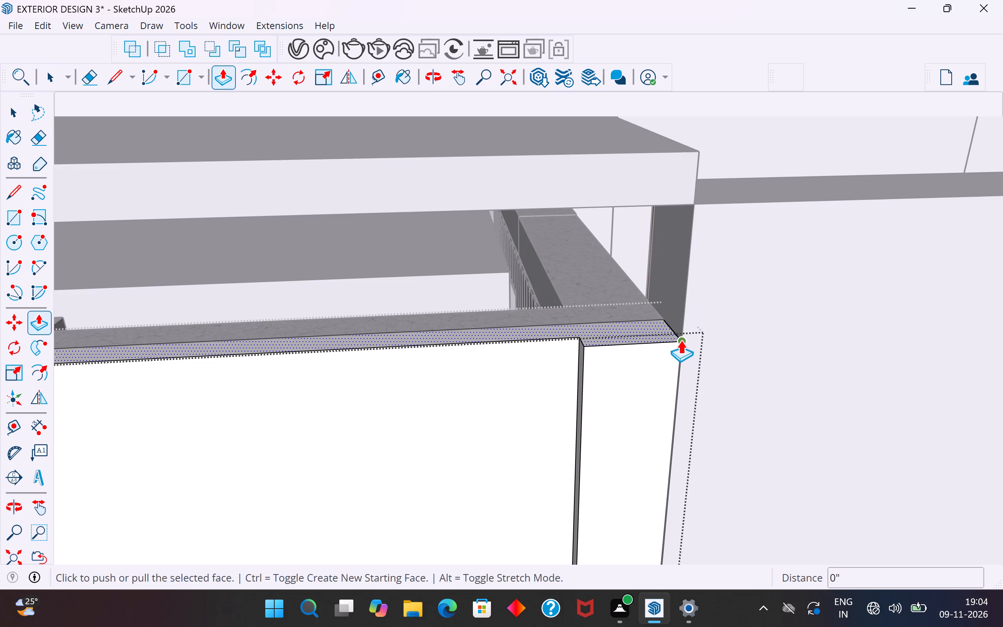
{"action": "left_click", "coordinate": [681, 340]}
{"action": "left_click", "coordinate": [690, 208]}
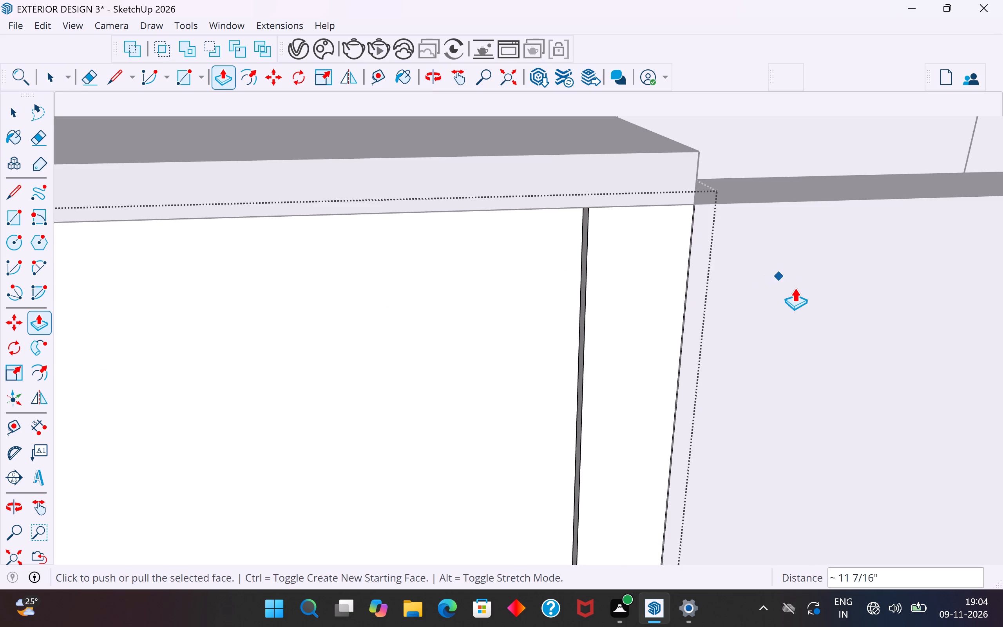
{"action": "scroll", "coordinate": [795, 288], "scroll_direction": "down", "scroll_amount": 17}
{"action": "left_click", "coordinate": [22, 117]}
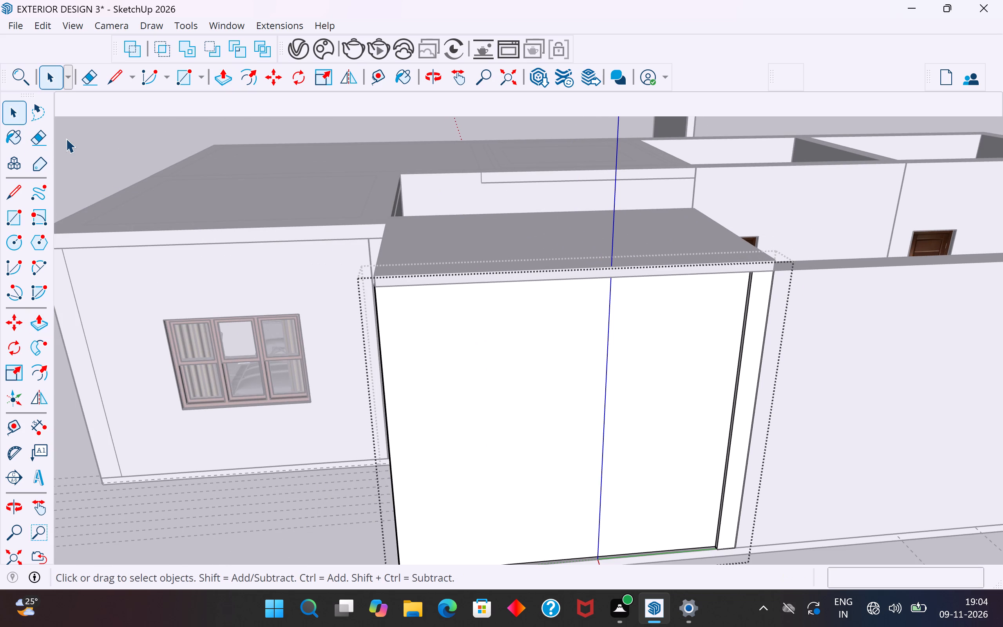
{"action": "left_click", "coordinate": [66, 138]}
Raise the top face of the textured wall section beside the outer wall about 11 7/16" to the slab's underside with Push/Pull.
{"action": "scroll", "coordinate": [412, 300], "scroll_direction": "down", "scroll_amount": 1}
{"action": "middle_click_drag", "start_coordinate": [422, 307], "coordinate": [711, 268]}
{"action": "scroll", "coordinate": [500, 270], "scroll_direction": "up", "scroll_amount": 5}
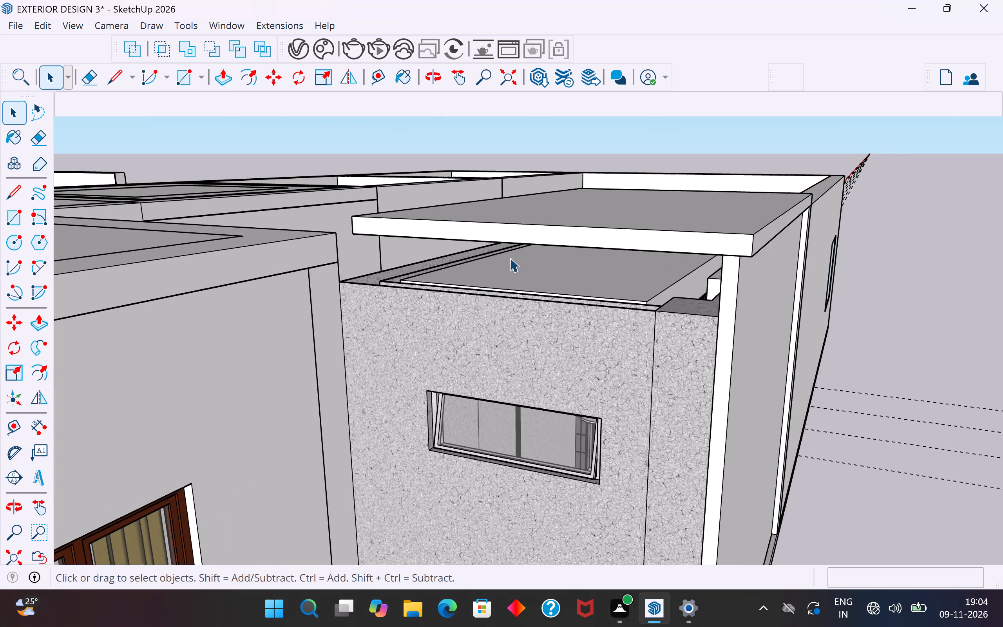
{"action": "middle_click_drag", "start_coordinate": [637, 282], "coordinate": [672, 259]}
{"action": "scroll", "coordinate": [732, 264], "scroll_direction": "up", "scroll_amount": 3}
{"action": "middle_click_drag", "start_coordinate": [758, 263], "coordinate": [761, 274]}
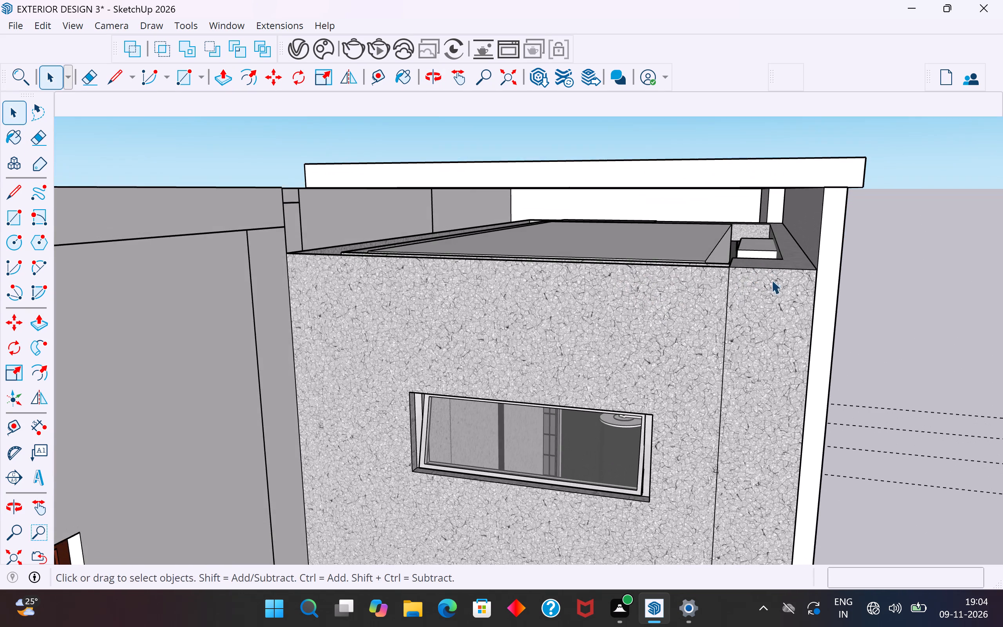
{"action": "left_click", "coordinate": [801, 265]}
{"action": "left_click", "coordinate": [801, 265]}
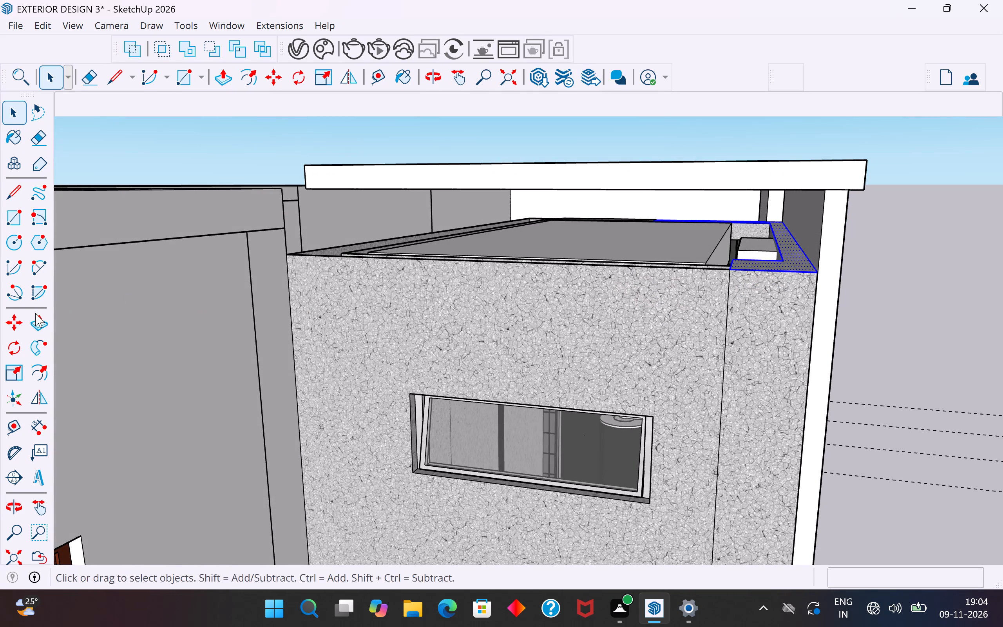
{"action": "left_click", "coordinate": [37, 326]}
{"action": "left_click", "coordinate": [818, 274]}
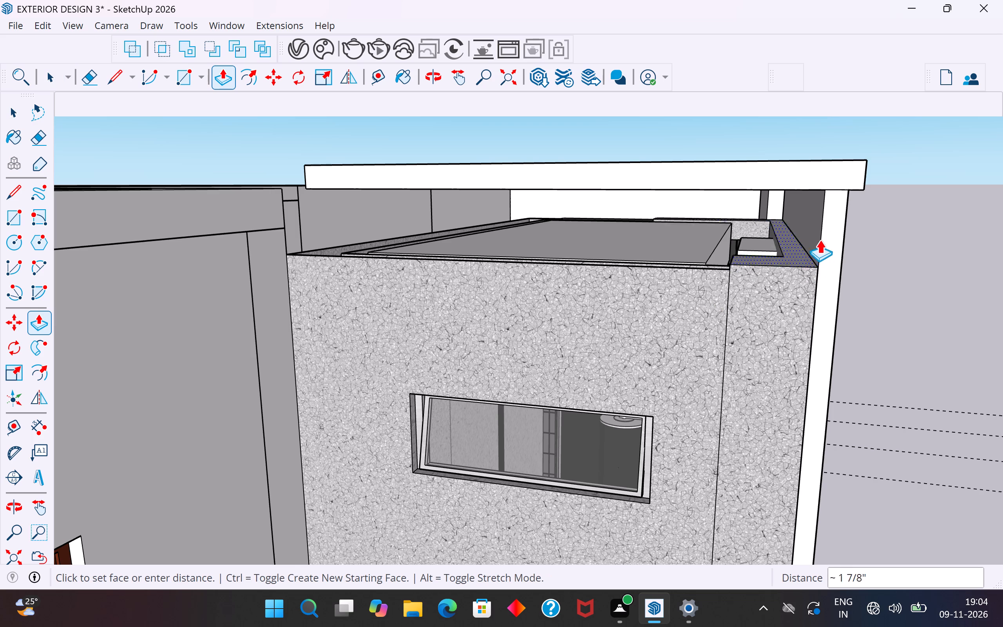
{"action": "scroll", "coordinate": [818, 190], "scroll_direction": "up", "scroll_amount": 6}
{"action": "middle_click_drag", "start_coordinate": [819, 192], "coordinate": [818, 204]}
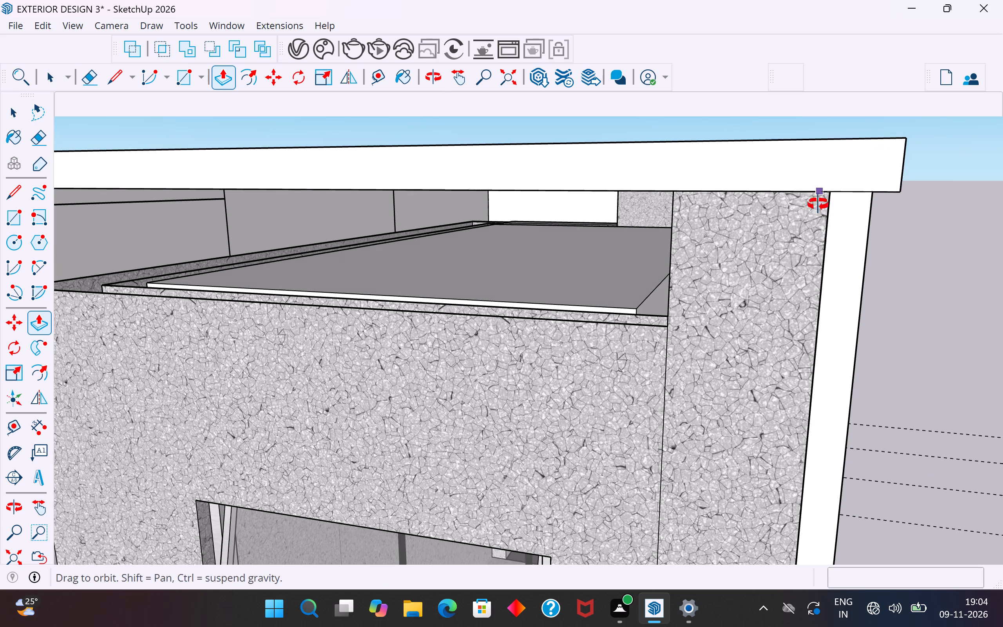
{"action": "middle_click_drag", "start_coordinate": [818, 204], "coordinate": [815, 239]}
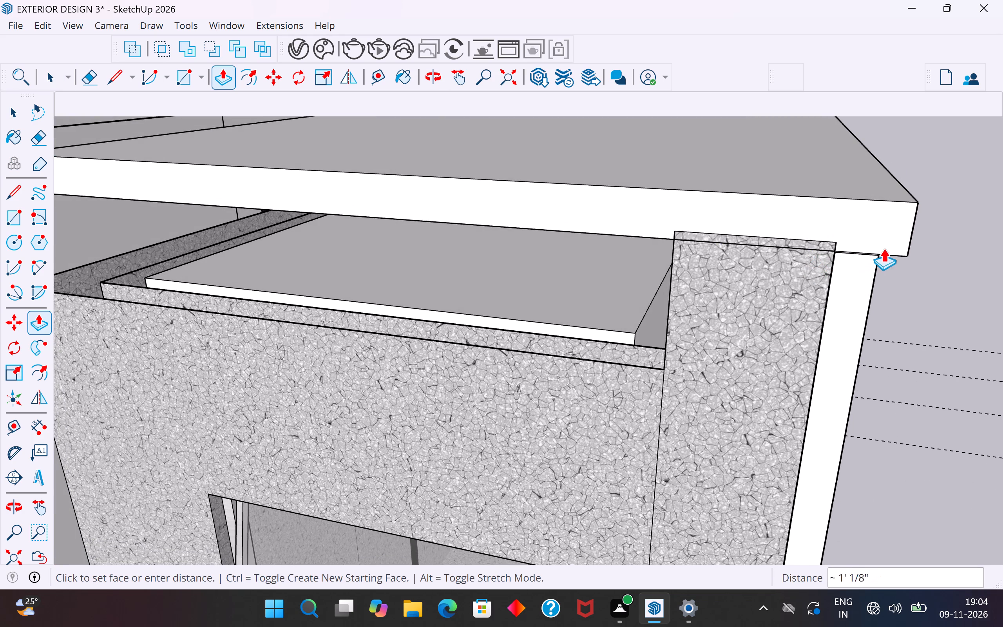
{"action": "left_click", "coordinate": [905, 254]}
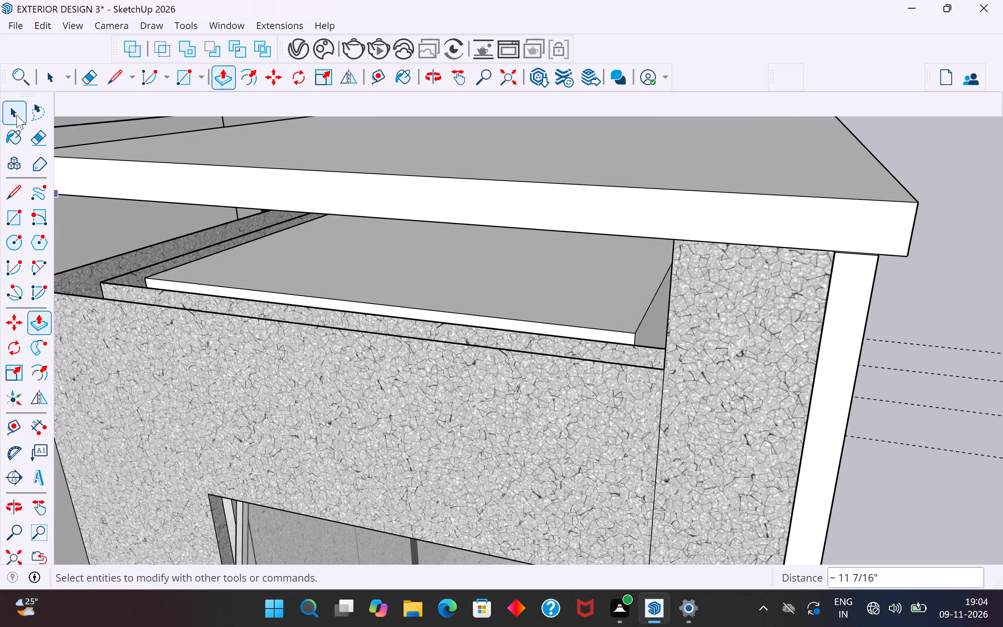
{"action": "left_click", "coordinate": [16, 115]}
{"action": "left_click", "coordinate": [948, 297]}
Examine the raised slab's corners, the raised walls beneath it and the open gap above the textured room from several sides.
{"action": "scroll", "coordinate": [806, 235], "scroll_direction": "up", "scroll_amount": 14}
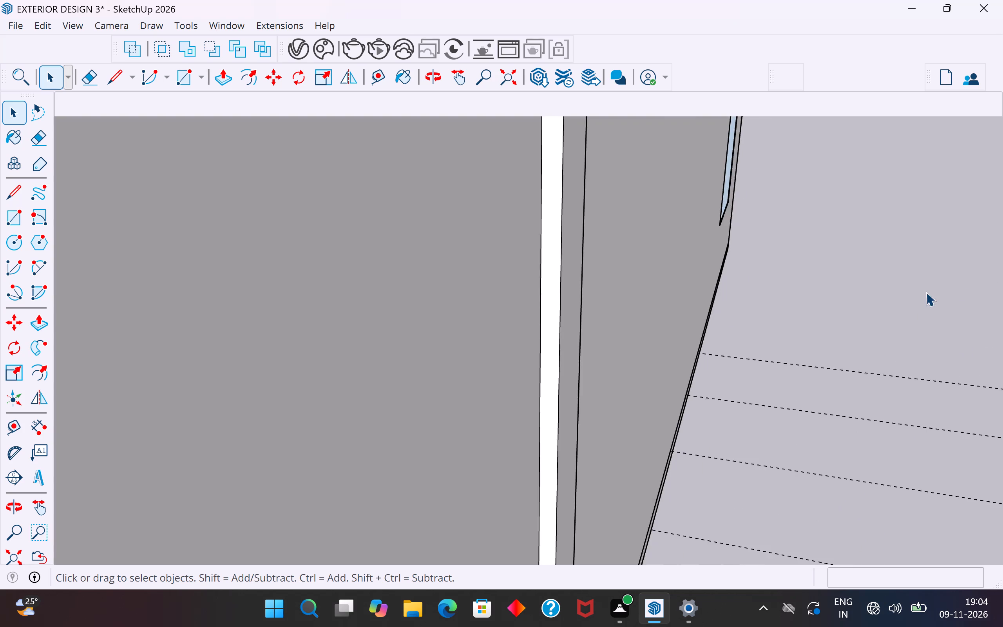
{"action": "scroll", "coordinate": [840, 342], "scroll_direction": "down", "scroll_amount": 6}
{"action": "middle_click_drag", "start_coordinate": [839, 342], "coordinate": [668, 311]}
{"action": "scroll", "coordinate": [515, 265], "scroll_direction": "up", "scroll_amount": 6}
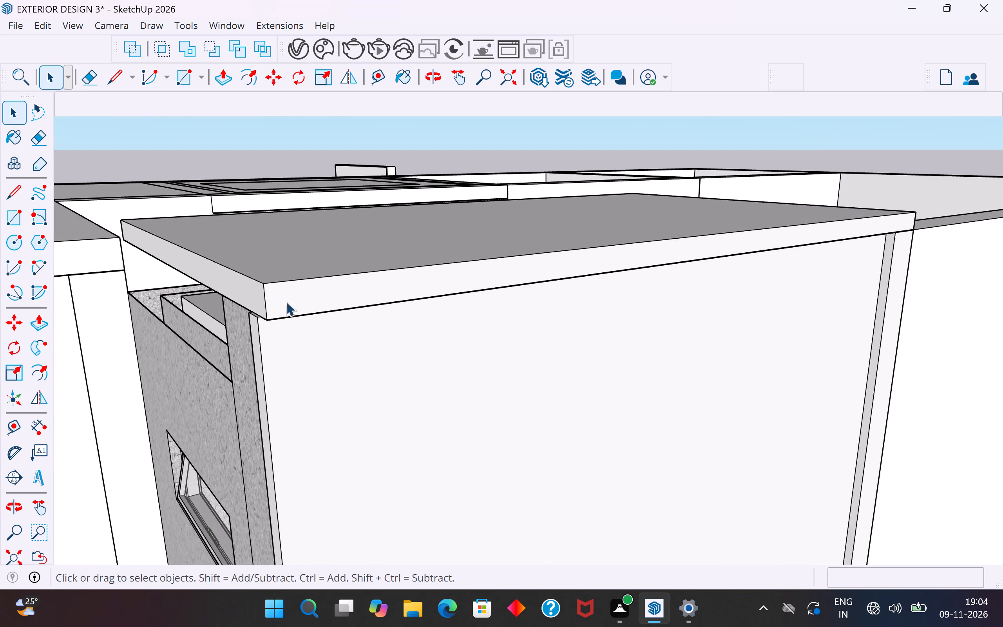
{"action": "scroll", "coordinate": [286, 302], "scroll_direction": "up", "scroll_amount": 20}
{"action": "scroll", "coordinate": [286, 302], "scroll_direction": "up", "scroll_amount": 6}
{"action": "middle_click_drag", "start_coordinate": [255, 321], "coordinate": [291, 260]}
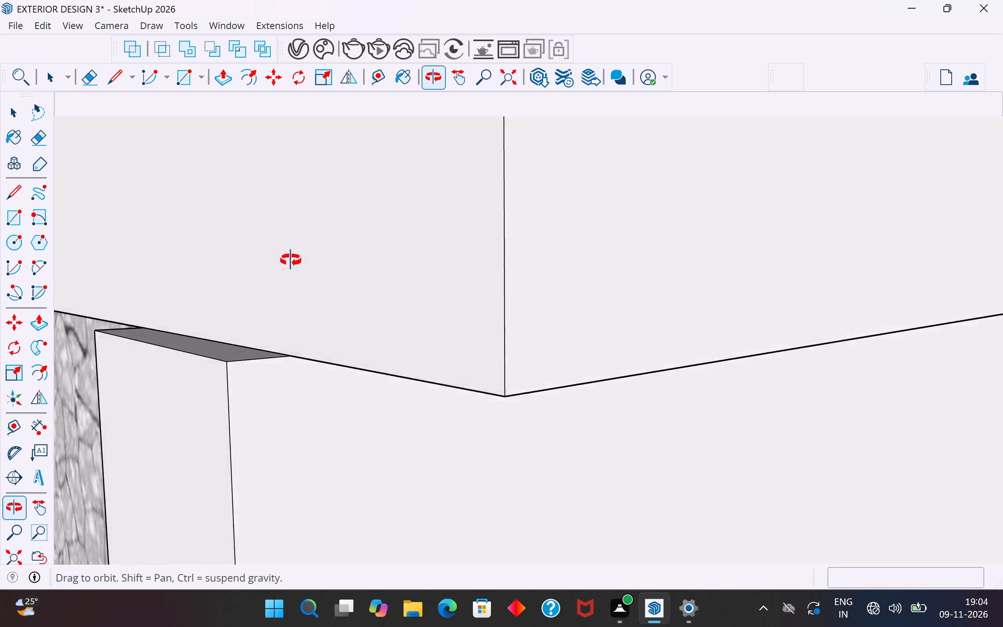
{"action": "middle_click_drag", "start_coordinate": [291, 260], "coordinate": [291, 260]}
{"action": "scroll", "coordinate": [817, 421], "scroll_direction": "down", "scroll_amount": 9}
{"action": "middle_click_drag", "start_coordinate": [809, 429], "coordinate": [721, 346]}
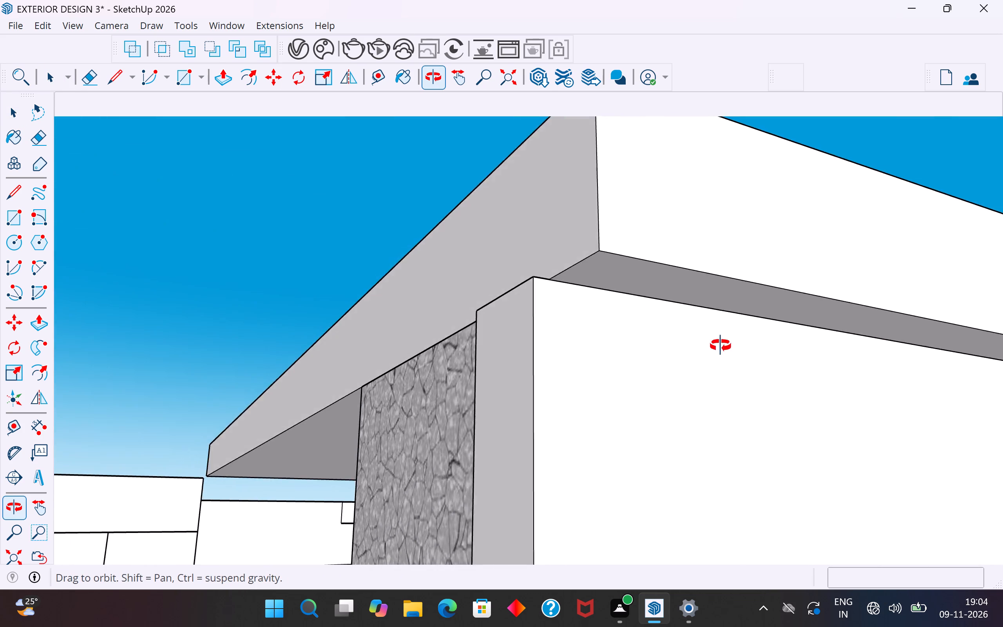
{"action": "middle_click_drag", "start_coordinate": [721, 346], "coordinate": [733, 437]}
{"action": "scroll", "coordinate": [733, 437], "scroll_direction": "down", "scroll_amount": 4}
{"action": "middle_click_drag", "start_coordinate": [601, 486], "coordinate": [936, 492]}
{"action": "scroll", "coordinate": [610, 390], "scroll_direction": "up", "scroll_amount": 4}
{"action": "middle_click_drag", "start_coordinate": [745, 435], "coordinate": [776, 454]}
{"action": "scroll", "coordinate": [665, 398], "scroll_direction": "down", "scroll_amount": 13}
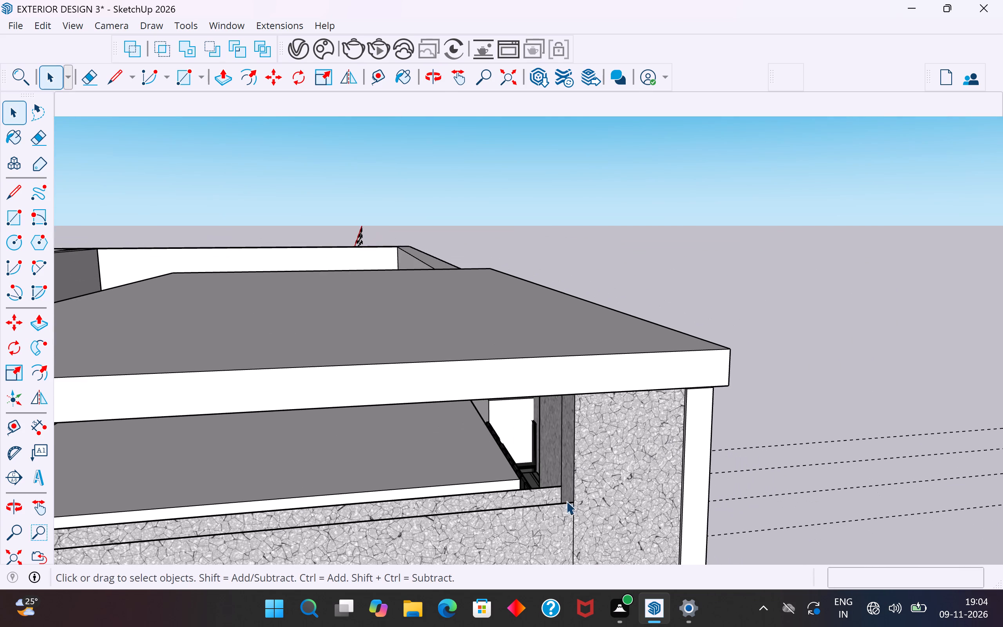
{"action": "scroll", "coordinate": [596, 462], "scroll_direction": "down", "scroll_amount": 4}
{"action": "scroll", "coordinate": [729, 379], "scroll_direction": "down", "scroll_amount": 4}
{"action": "middle_click_drag", "start_coordinate": [698, 402], "coordinate": [660, 350]}
{"action": "scroll", "coordinate": [397, 310], "scroll_direction": "up", "scroll_amount": 1}
{"action": "scroll", "coordinate": [646, 382], "scroll_direction": "up", "scroll_amount": 4}
{"action": "middle_click_drag", "start_coordinate": [670, 400], "coordinate": [634, 435]}
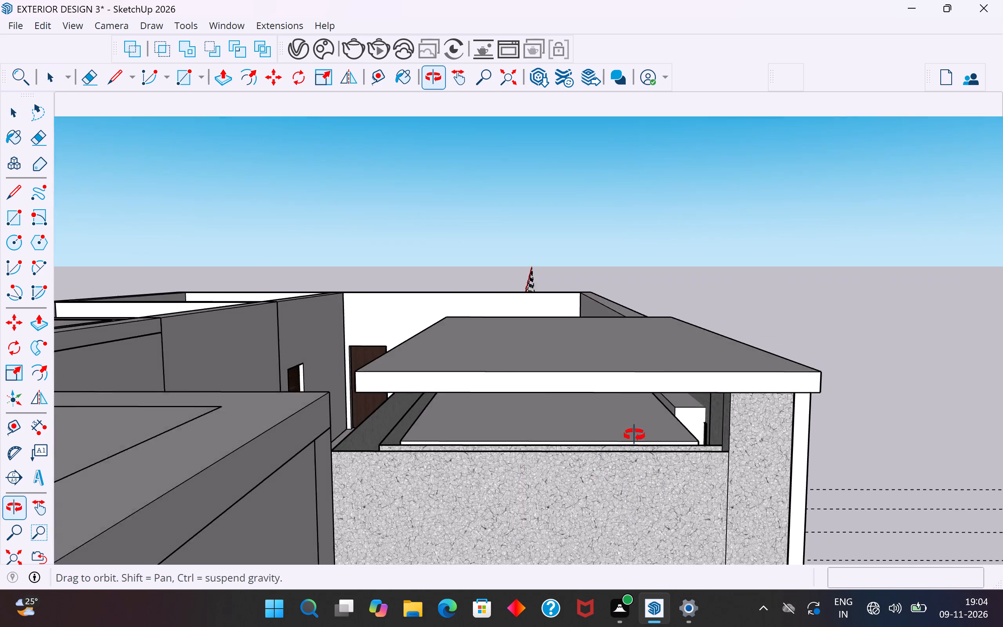
{"action": "middle_click_drag", "start_coordinate": [634, 435], "coordinate": [623, 426]}
{"action": "scroll", "coordinate": [514, 425], "scroll_direction": "up", "scroll_amount": 4}
{"action": "middle_click_drag", "start_coordinate": [518, 395], "coordinate": [513, 380]}
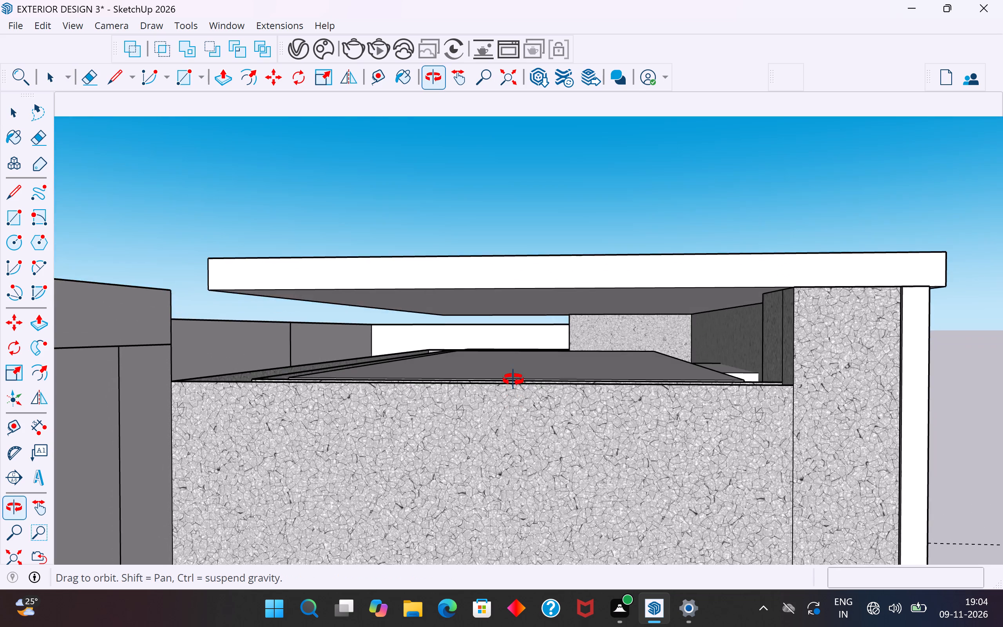
{"action": "middle_click_drag", "start_coordinate": [513, 380], "coordinate": [779, 471]}
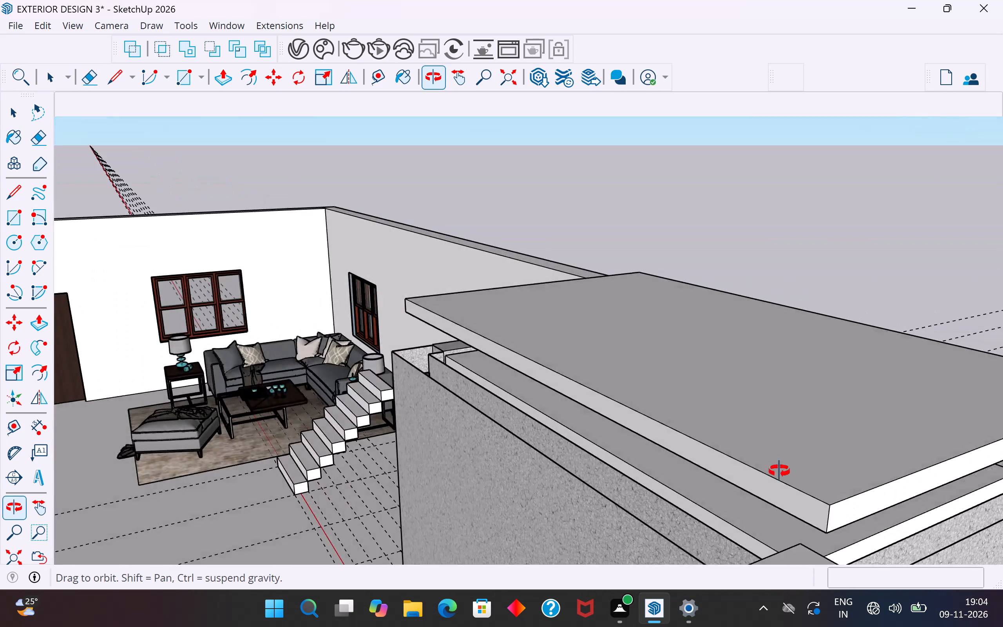
{"action": "middle_click_drag", "start_coordinate": [779, 471], "coordinate": [1002, 445]}
{"action": "middle_click_drag", "start_coordinate": [638, 398], "coordinate": [796, 357]}
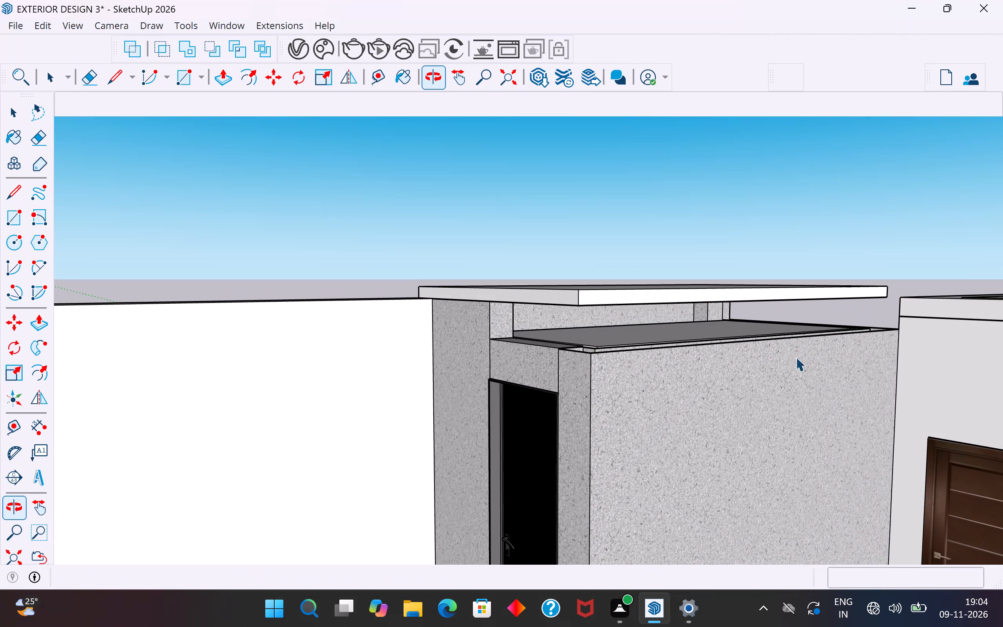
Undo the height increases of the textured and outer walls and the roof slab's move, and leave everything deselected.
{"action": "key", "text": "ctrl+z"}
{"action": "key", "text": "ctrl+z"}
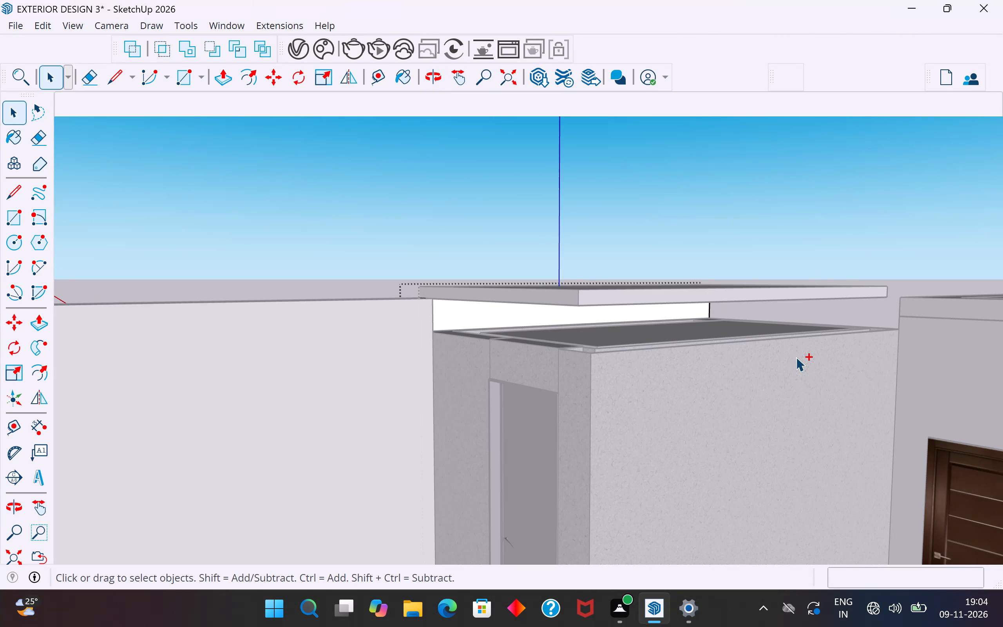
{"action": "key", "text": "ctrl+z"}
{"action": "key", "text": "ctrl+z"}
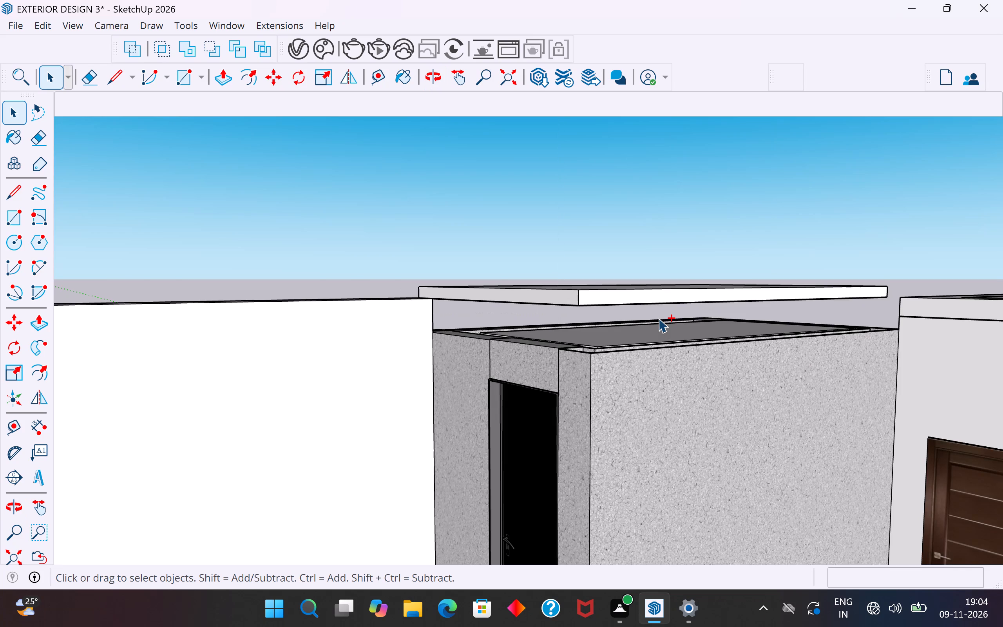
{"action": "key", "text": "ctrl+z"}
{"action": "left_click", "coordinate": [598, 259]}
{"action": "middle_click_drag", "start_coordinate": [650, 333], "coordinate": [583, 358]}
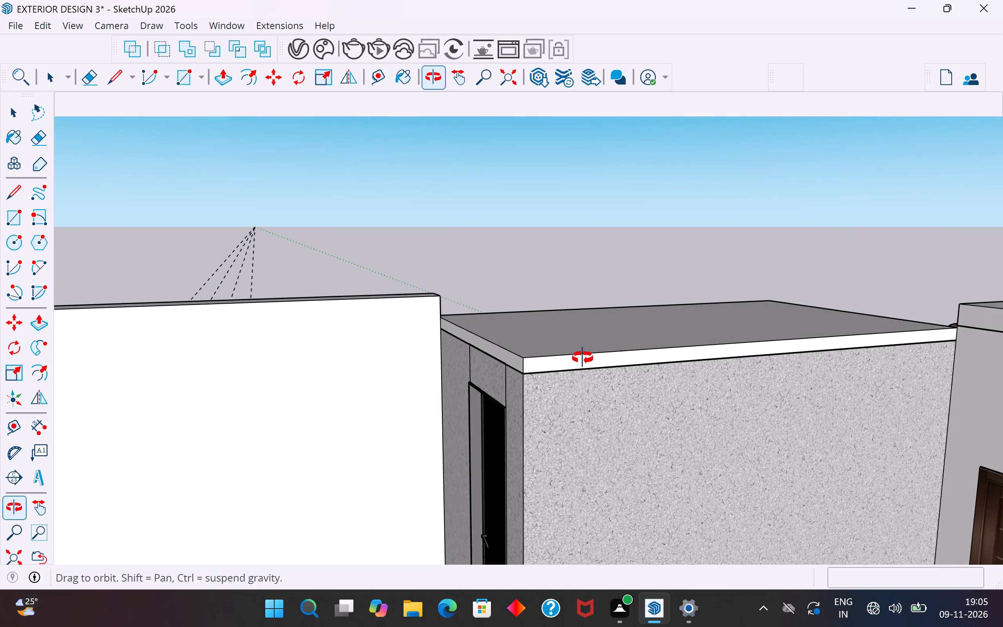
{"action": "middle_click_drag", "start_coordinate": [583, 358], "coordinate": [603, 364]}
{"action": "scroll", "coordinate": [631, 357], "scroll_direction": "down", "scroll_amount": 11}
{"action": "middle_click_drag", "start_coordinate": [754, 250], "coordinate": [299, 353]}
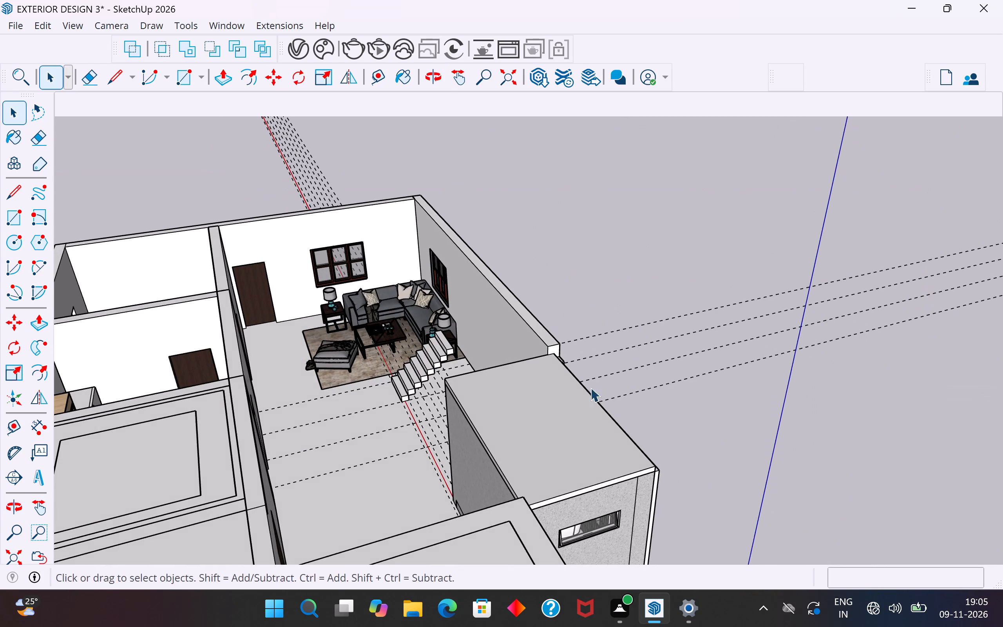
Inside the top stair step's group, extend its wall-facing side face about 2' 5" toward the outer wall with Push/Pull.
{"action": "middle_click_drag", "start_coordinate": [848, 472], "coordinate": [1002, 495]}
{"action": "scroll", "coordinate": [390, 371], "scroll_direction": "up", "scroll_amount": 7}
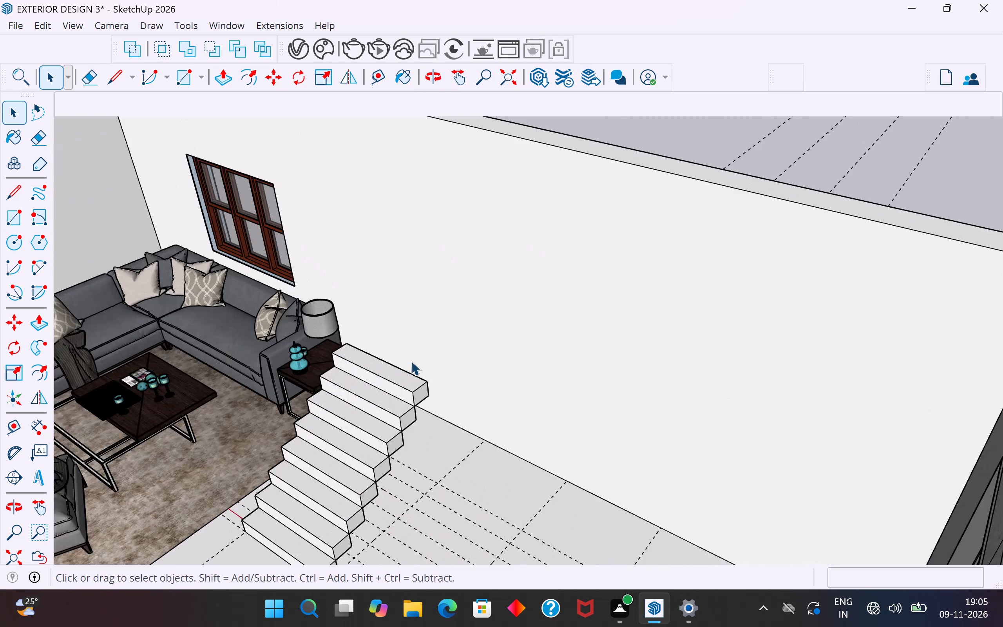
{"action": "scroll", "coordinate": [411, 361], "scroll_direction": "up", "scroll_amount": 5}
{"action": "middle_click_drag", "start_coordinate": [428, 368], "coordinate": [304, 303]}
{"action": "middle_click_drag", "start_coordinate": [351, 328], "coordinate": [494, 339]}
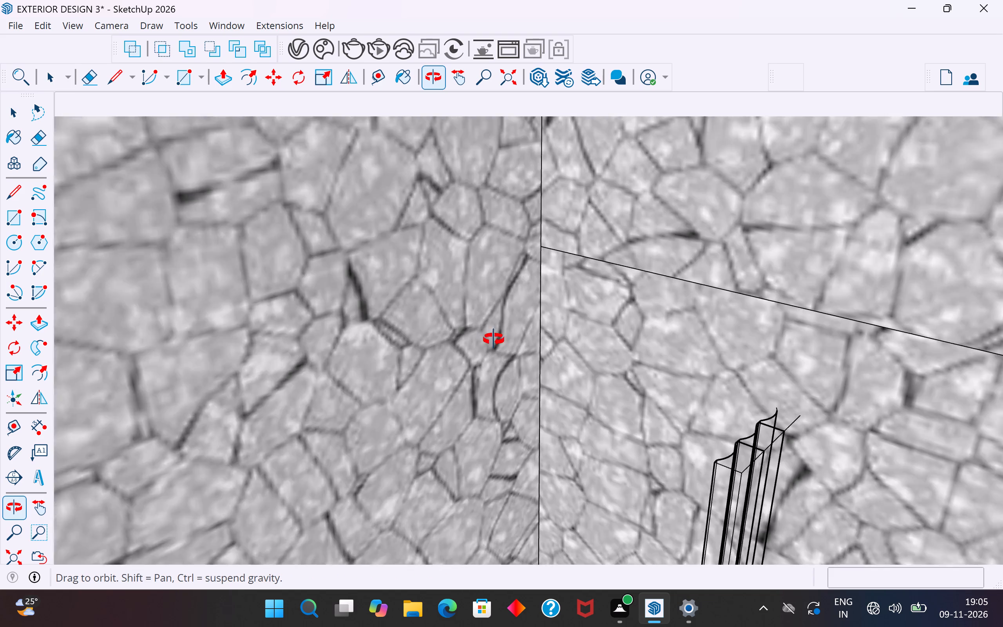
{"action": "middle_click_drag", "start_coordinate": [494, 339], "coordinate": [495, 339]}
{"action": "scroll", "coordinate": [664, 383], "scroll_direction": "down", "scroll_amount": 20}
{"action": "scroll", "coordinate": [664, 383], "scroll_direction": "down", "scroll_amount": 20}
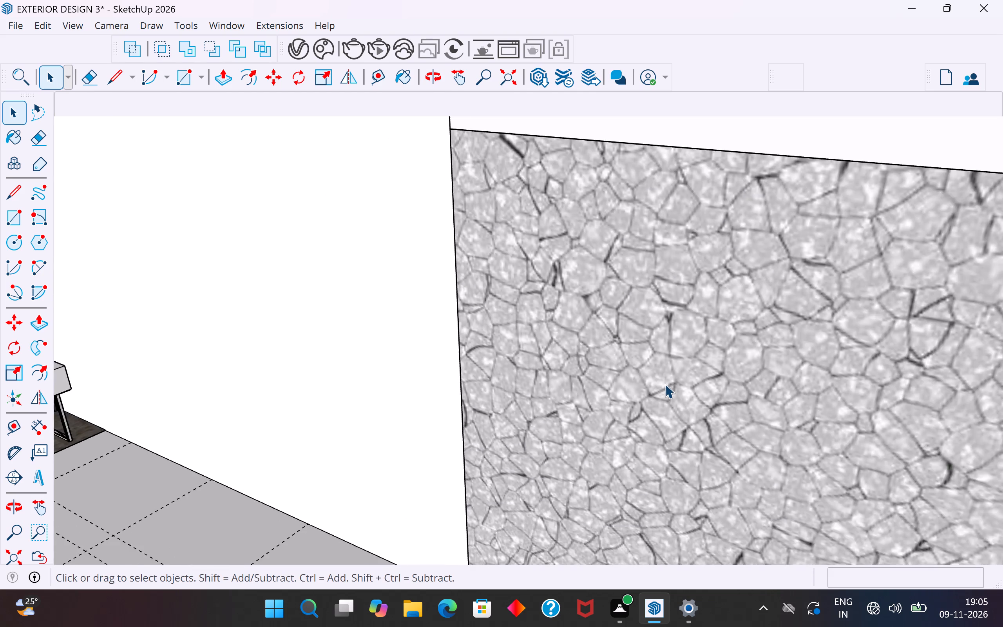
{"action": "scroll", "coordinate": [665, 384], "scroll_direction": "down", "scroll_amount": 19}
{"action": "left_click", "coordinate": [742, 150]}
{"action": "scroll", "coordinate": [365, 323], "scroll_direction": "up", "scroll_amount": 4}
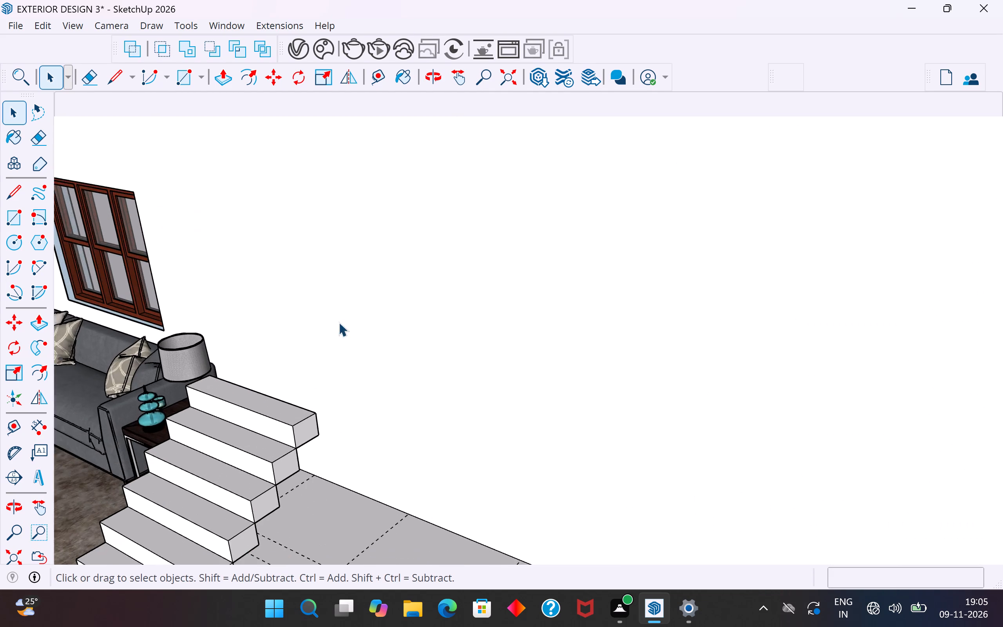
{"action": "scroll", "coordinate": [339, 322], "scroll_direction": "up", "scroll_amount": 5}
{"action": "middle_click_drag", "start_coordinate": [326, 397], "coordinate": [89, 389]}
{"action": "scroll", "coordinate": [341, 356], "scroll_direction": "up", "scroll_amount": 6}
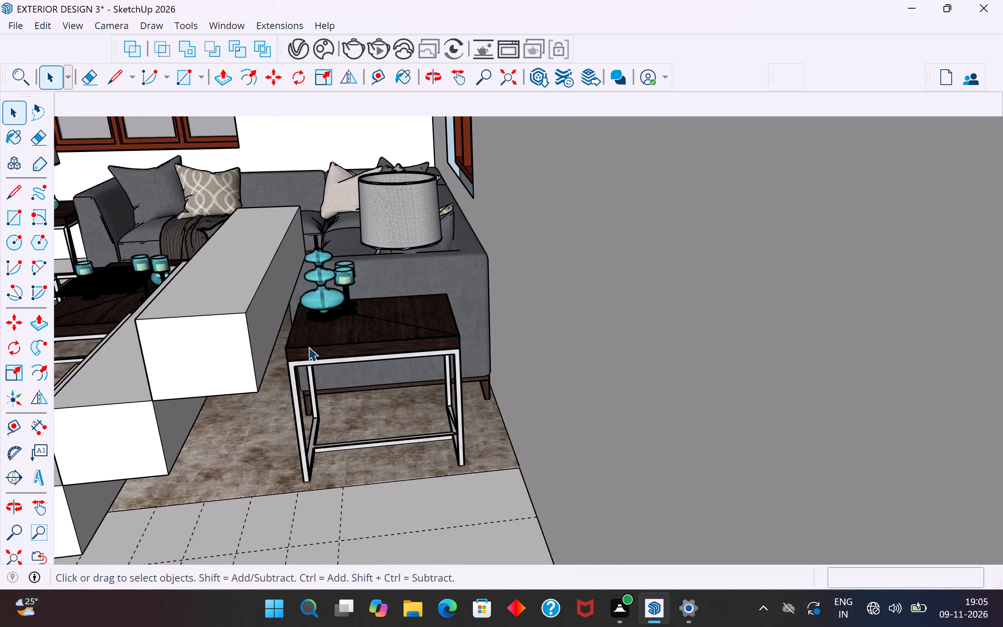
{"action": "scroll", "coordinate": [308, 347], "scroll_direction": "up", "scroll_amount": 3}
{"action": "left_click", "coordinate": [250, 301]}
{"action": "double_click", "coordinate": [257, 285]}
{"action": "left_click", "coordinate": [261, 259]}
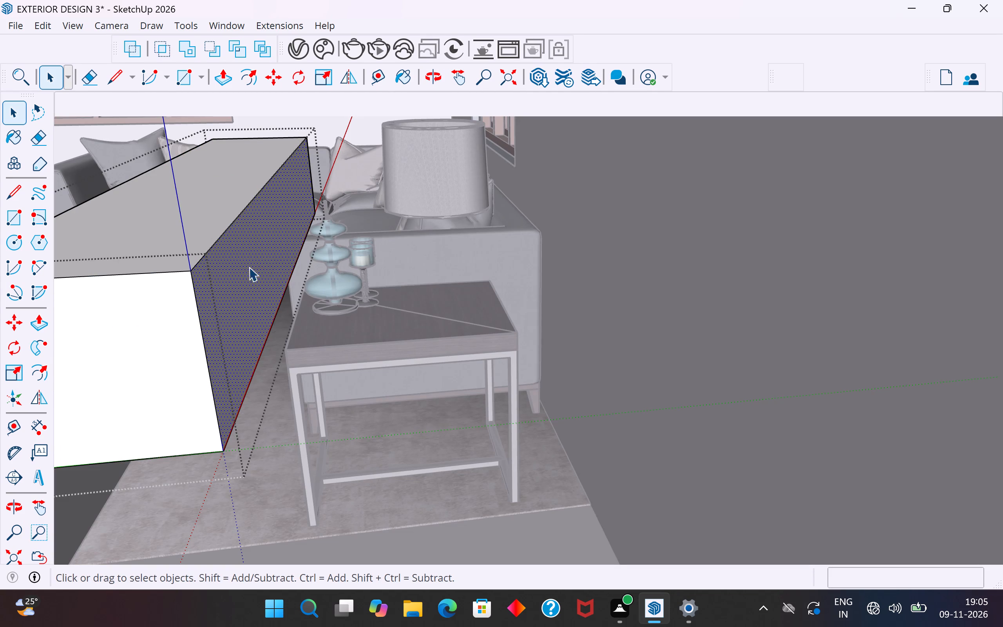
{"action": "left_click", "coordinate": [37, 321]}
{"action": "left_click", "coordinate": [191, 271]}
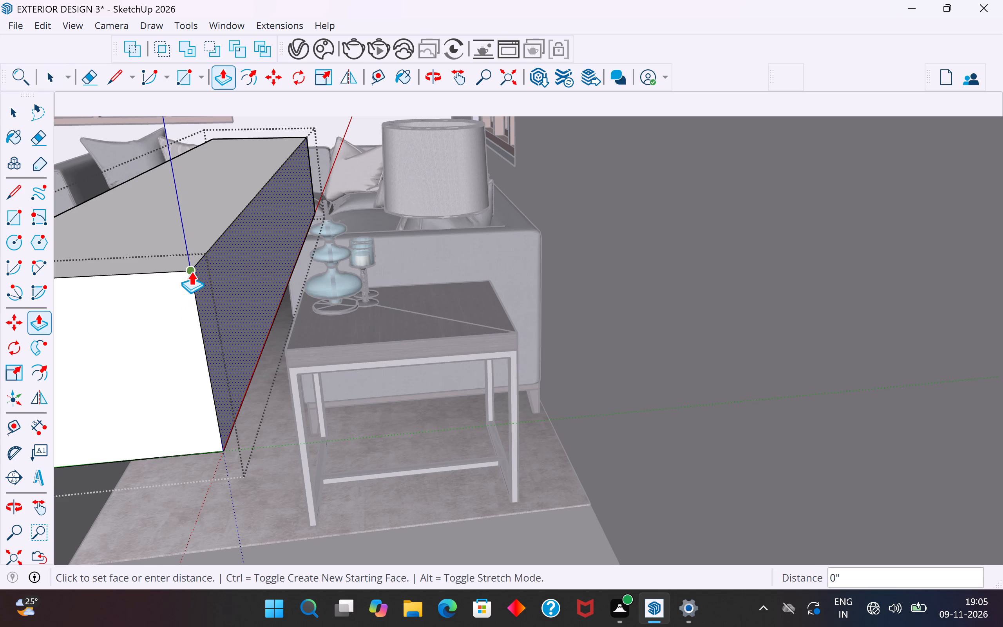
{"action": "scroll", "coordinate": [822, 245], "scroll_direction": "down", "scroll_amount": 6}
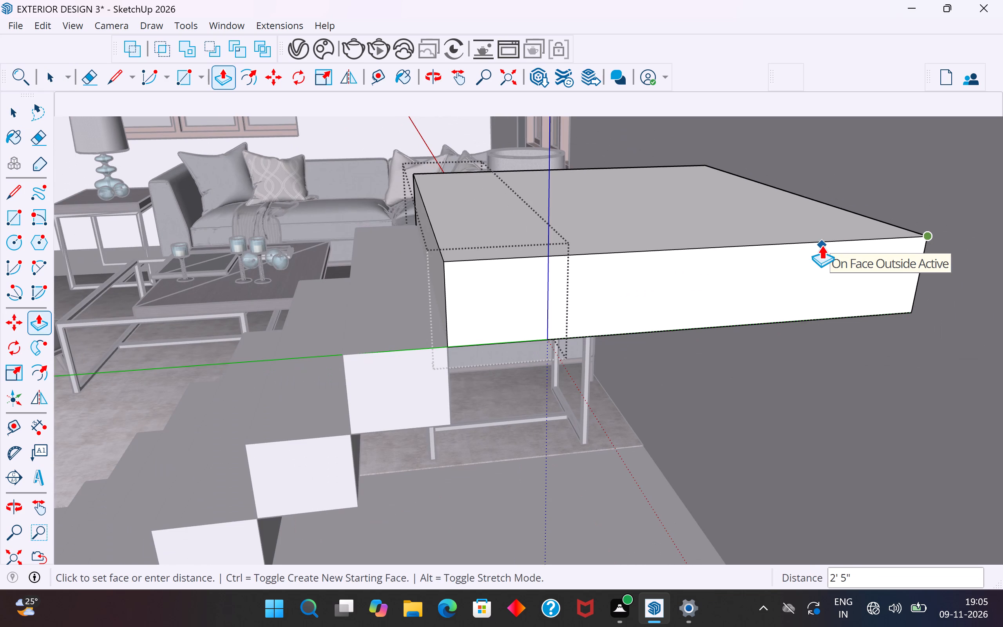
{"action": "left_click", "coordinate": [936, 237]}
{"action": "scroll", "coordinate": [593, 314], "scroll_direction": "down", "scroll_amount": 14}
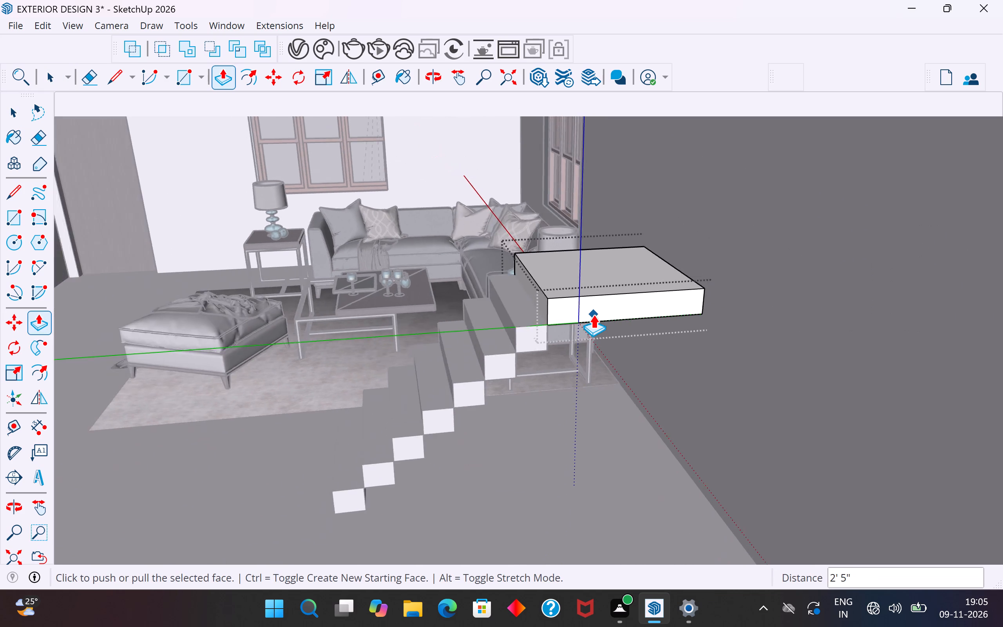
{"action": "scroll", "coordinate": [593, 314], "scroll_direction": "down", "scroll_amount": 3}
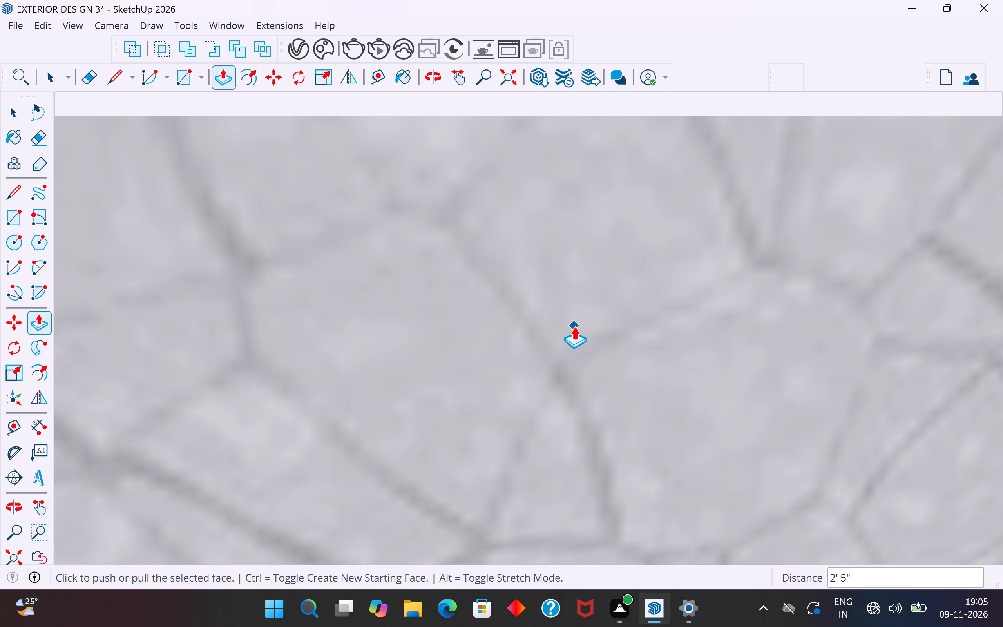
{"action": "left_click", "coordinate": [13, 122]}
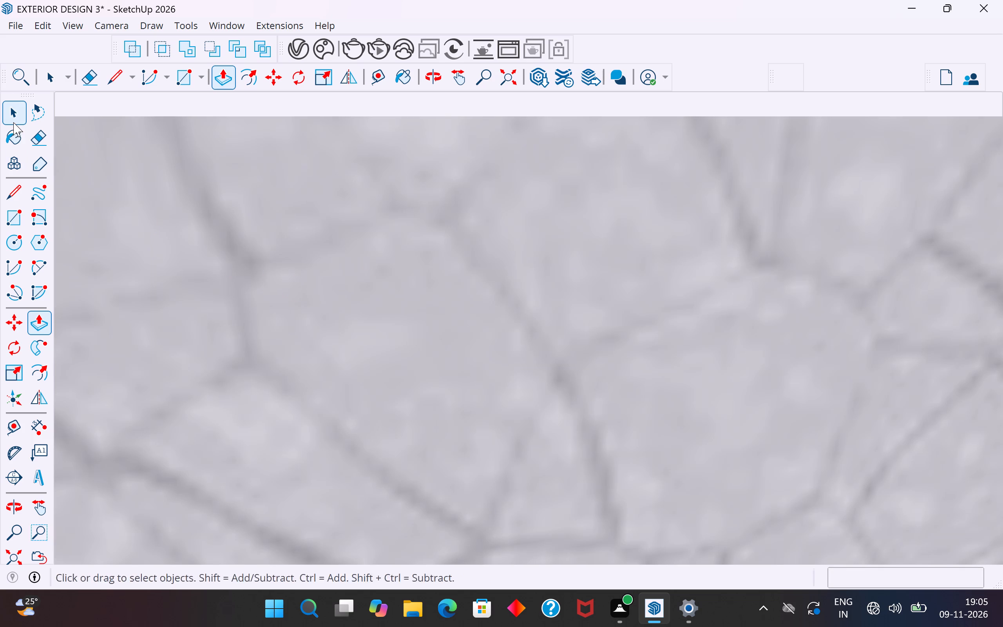
Zoom to the model's extents and look around the axes from another angle to locate the house again.
{"action": "scroll", "coordinate": [440, 293], "scroll_direction": "down", "scroll_amount": 20}
{"action": "scroll", "coordinate": [440, 293], "scroll_direction": "down", "scroll_amount": 10}
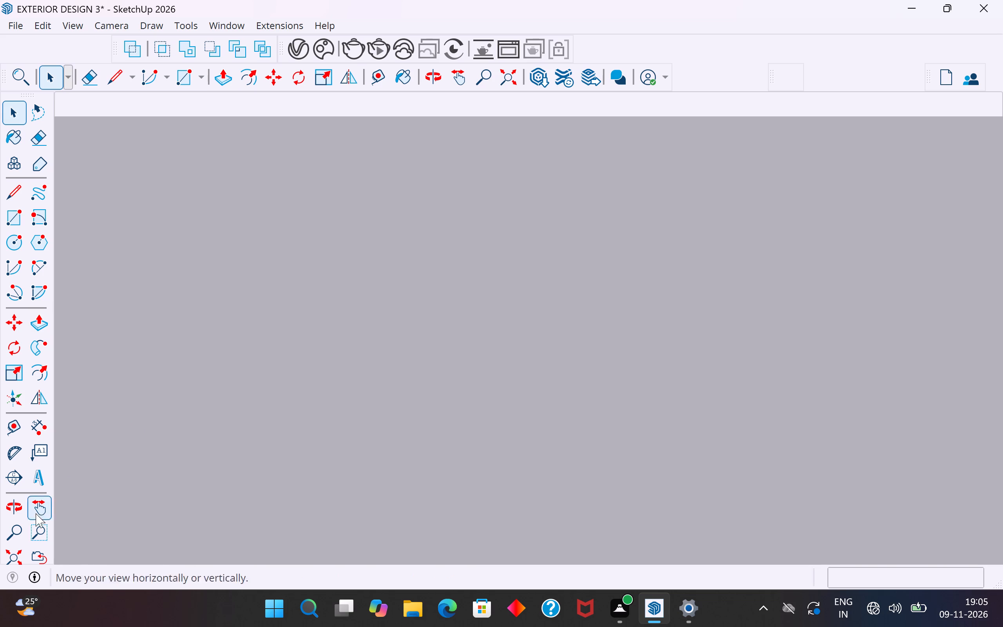
{"action": "left_click", "coordinate": [15, 556]}
{"action": "scroll", "coordinate": [357, 339], "scroll_direction": "down", "scroll_amount": 13}
{"action": "scroll", "coordinate": [406, 303], "scroll_direction": "down", "scroll_amount": 3}
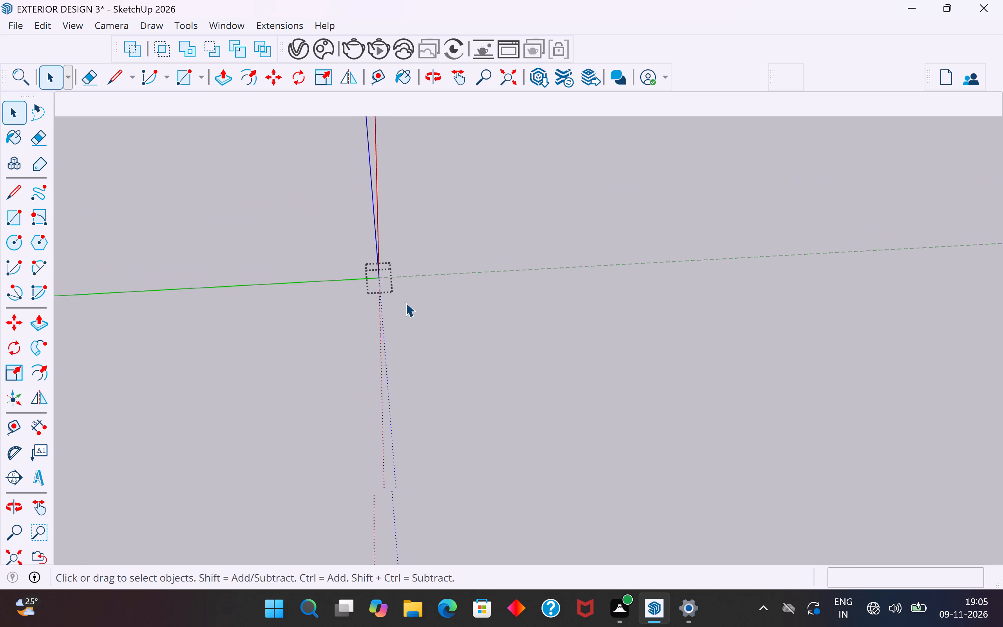
{"action": "scroll", "coordinate": [406, 303], "scroll_direction": "down", "scroll_amount": 18}
{"action": "scroll", "coordinate": [482, 389], "scroll_direction": "down", "scroll_amount": 20}
{"action": "scroll", "coordinate": [482, 389], "scroll_direction": "down", "scroll_amount": 5}
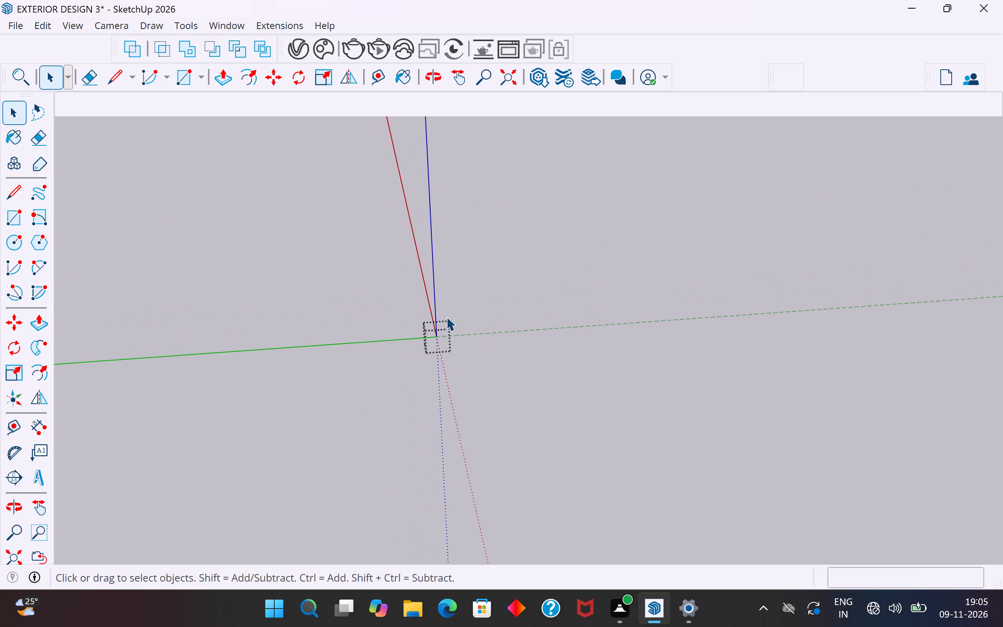
{"action": "scroll", "coordinate": [446, 317], "scroll_direction": "down", "scroll_amount": 3}
{"action": "middle_click_drag", "start_coordinate": [446, 317], "coordinate": [762, 323]}
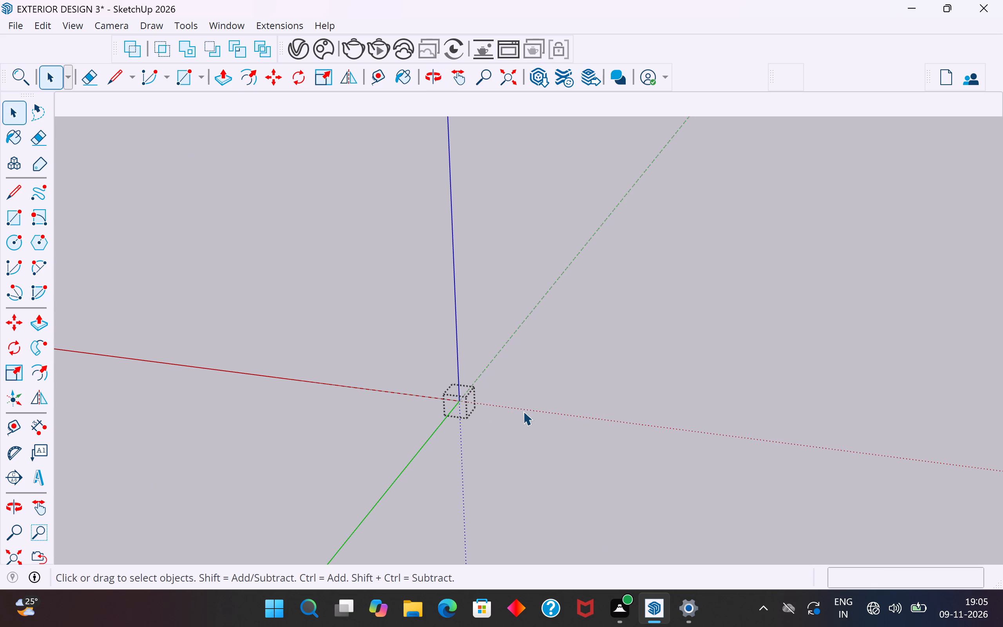
Undo the top stair step's extension and a series of earlier edits while trying to bring the house back into view.
{"action": "key", "text": "ctrl+z"}
{"action": "key", "text": "ctrl+z"}
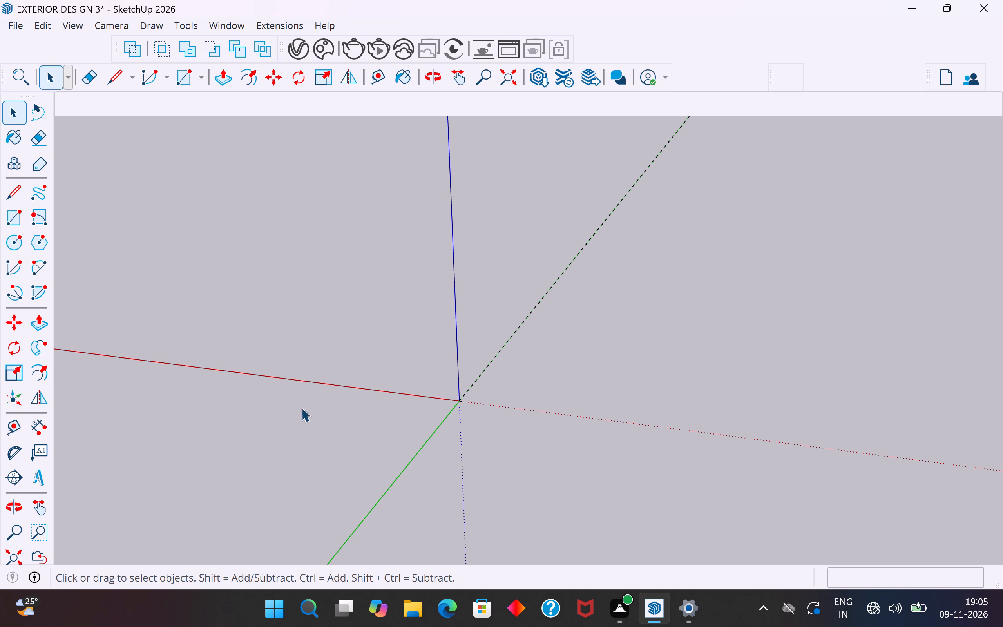
{"action": "left_click", "coordinate": [18, 546]}
{"action": "scroll", "coordinate": [485, 450], "scroll_direction": "down", "scroll_amount": 12}
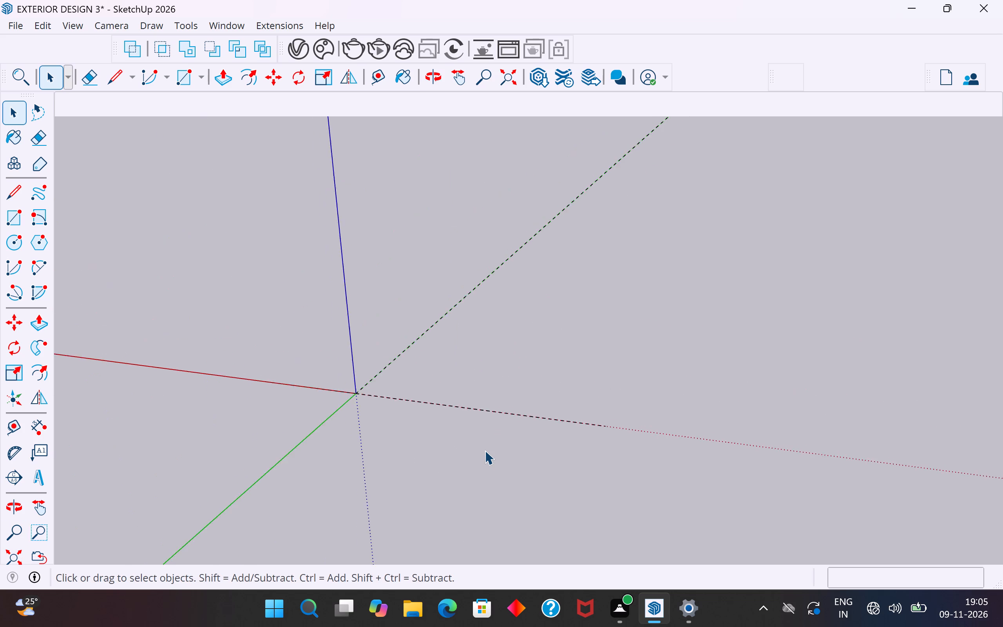
{"action": "scroll", "coordinate": [485, 450], "scroll_direction": "down", "scroll_amount": 6}
{"action": "key", "text": "ctrl+z"}
{"action": "key", "text": "ctrl+z"}
{"action": "key", "text": "ctrl+z"}
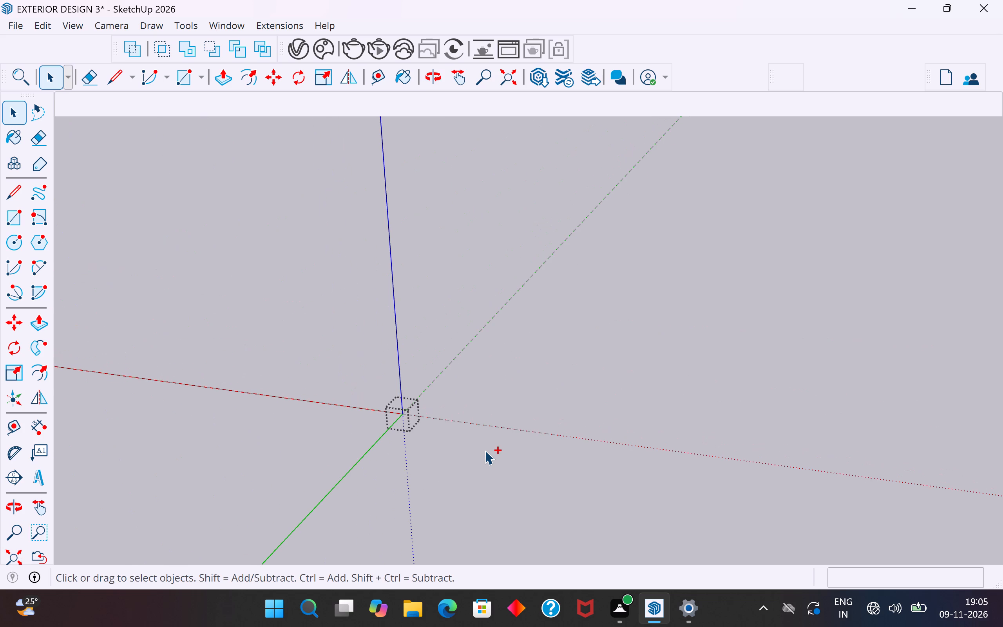
{"action": "key", "text": "ctrl+z"}
{"action": "key", "text": "ctrl+z"}
{"action": "key", "text": "ctrl+z"}
{"action": "key", "text": "ctrl+z"}
{"action": "key", "text": "ctrl+z"}
{"action": "key", "text": "ctrl+z"}
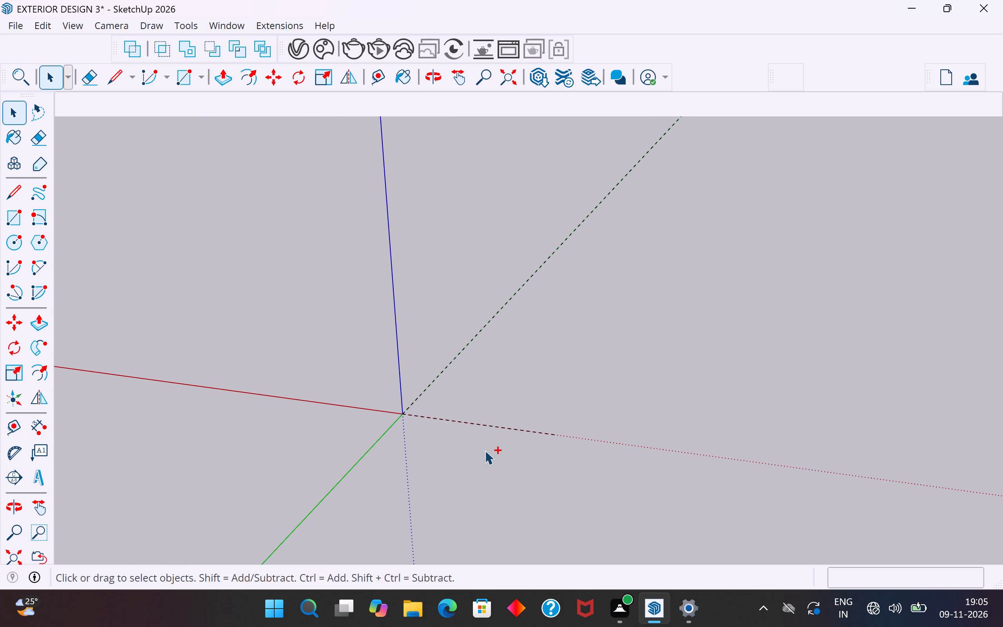
{"action": "key", "text": "ctrl+z"}
{"action": "scroll", "coordinate": [485, 450], "scroll_direction": "down", "scroll_amount": 20, "text": "ctrl"}
{"action": "scroll", "coordinate": [485, 450], "scroll_direction": "down", "scroll_amount": 20, "text": "ctrl"}
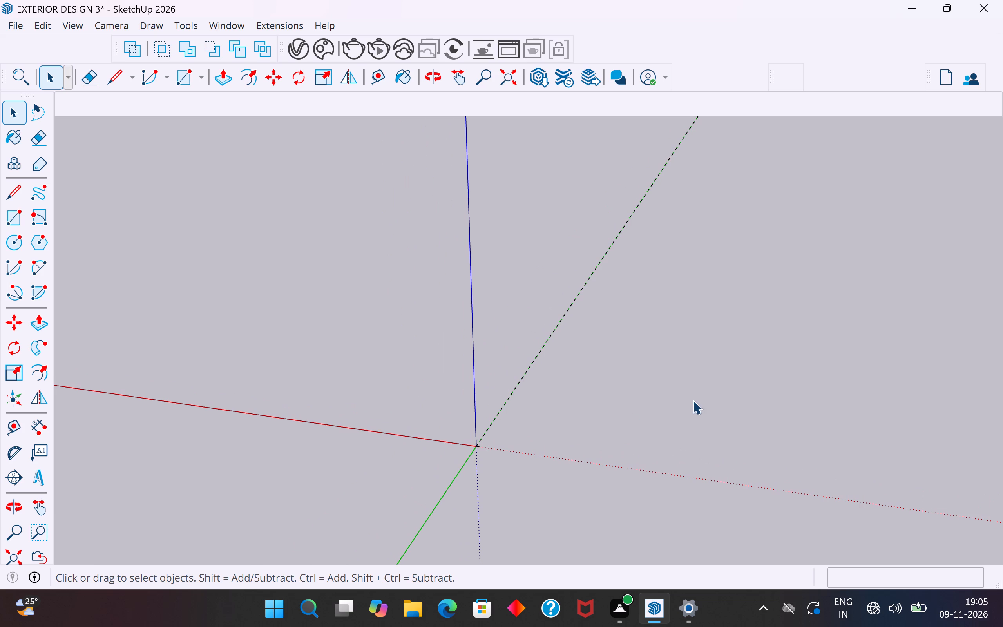
{"action": "middle_click_drag", "start_coordinate": [693, 400], "coordinate": [468, 301]}
{"action": "scroll", "coordinate": [467, 303], "scroll_direction": "up", "scroll_amount": 1}
{"action": "key", "text": "ctrl+z"}
{"action": "key", "text": "ctrl+z"}
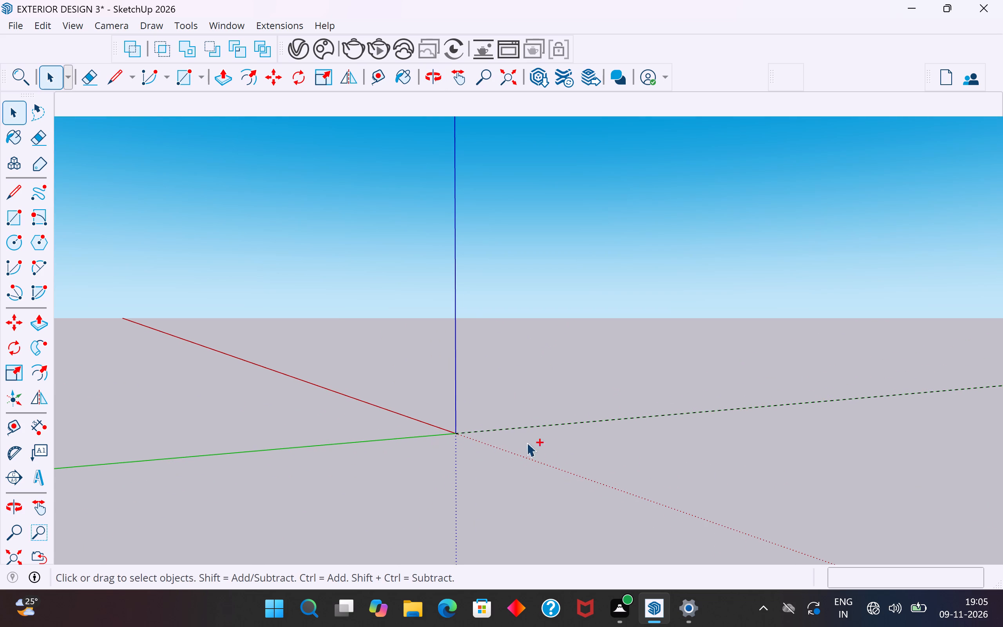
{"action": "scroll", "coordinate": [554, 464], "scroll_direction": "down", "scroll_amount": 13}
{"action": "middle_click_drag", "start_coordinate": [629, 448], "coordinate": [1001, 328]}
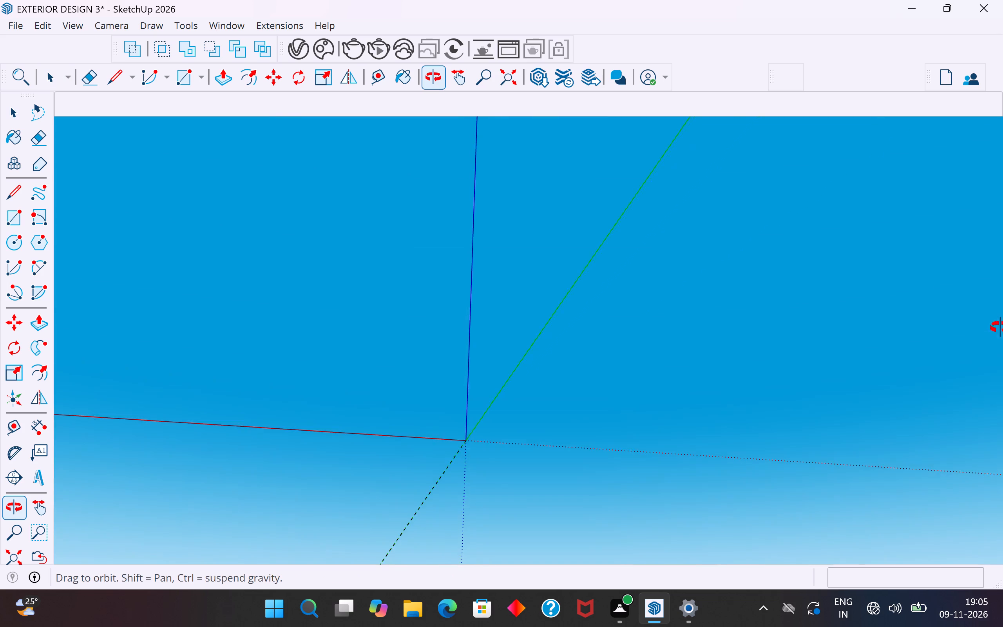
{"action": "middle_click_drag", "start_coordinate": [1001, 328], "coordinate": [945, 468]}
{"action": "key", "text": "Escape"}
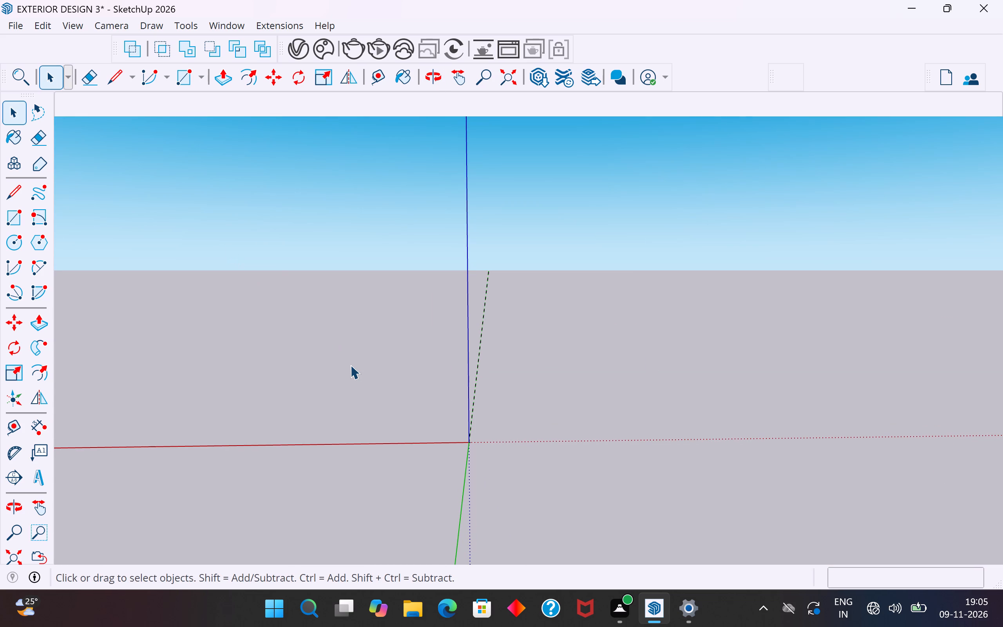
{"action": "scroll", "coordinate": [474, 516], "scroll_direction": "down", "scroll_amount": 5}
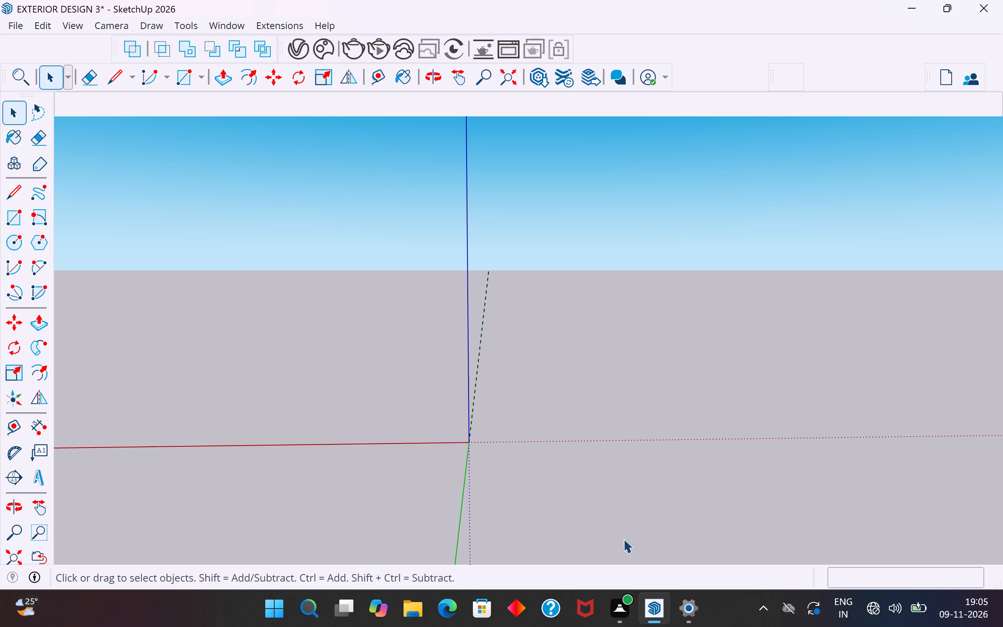
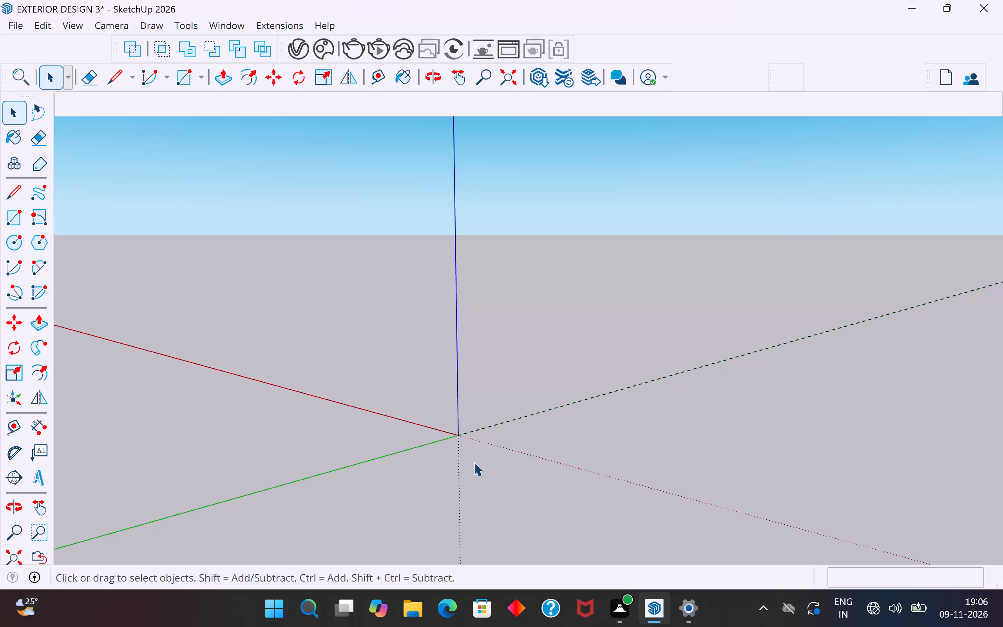
Zoom to the model's extents and look around the axes to locate the missing house.
{"action": "left_click", "coordinate": [14, 553]}
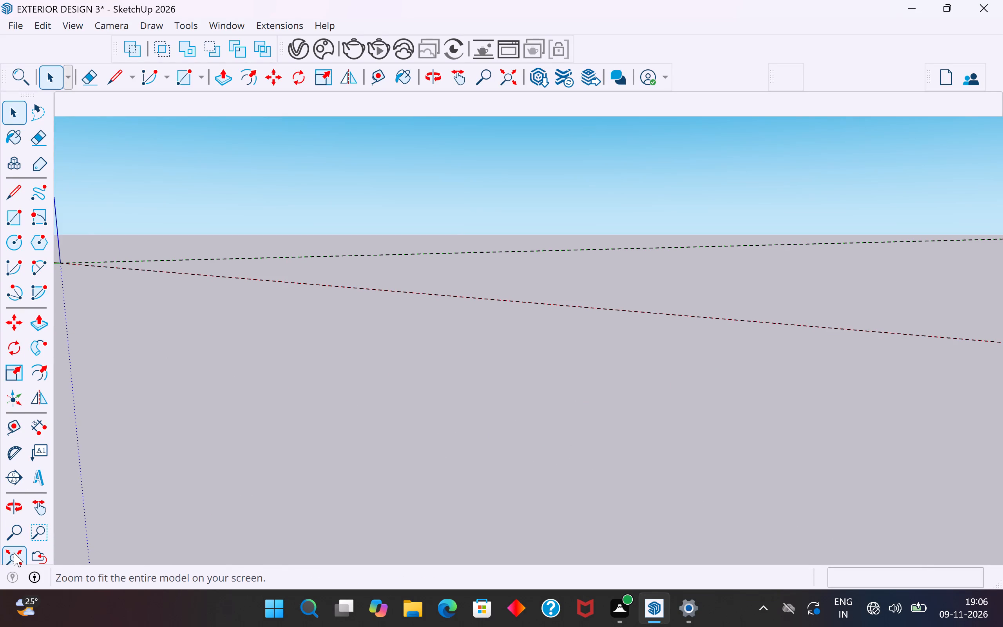
{"action": "scroll", "coordinate": [494, 430], "scroll_direction": "down", "scroll_amount": 18}
{"action": "middle_click_drag", "start_coordinate": [524, 438], "coordinate": [563, 439]}
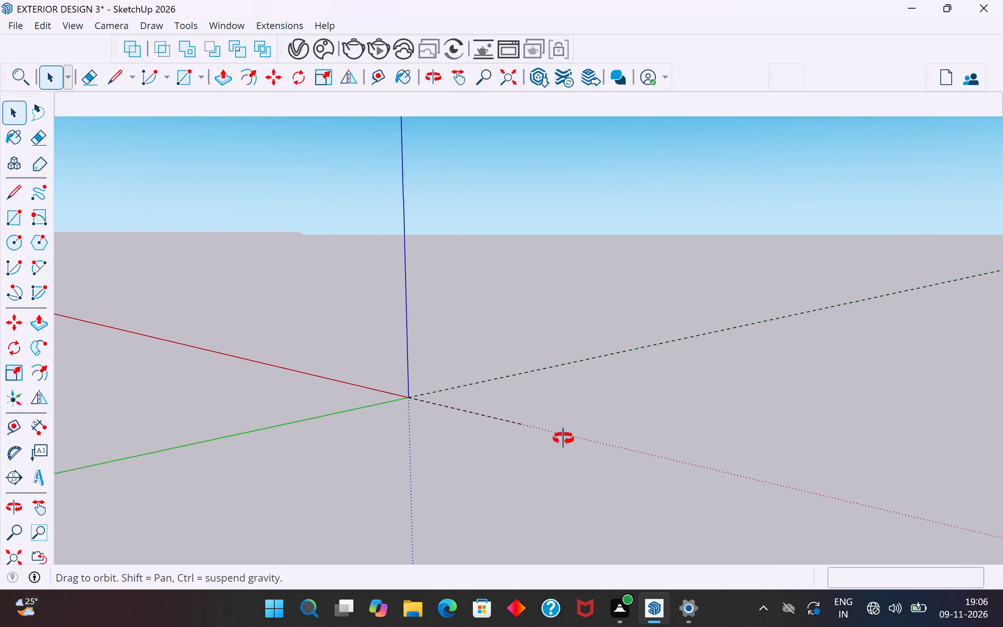
{"action": "middle_click_drag", "start_coordinate": [563, 439], "coordinate": [855, 419]}
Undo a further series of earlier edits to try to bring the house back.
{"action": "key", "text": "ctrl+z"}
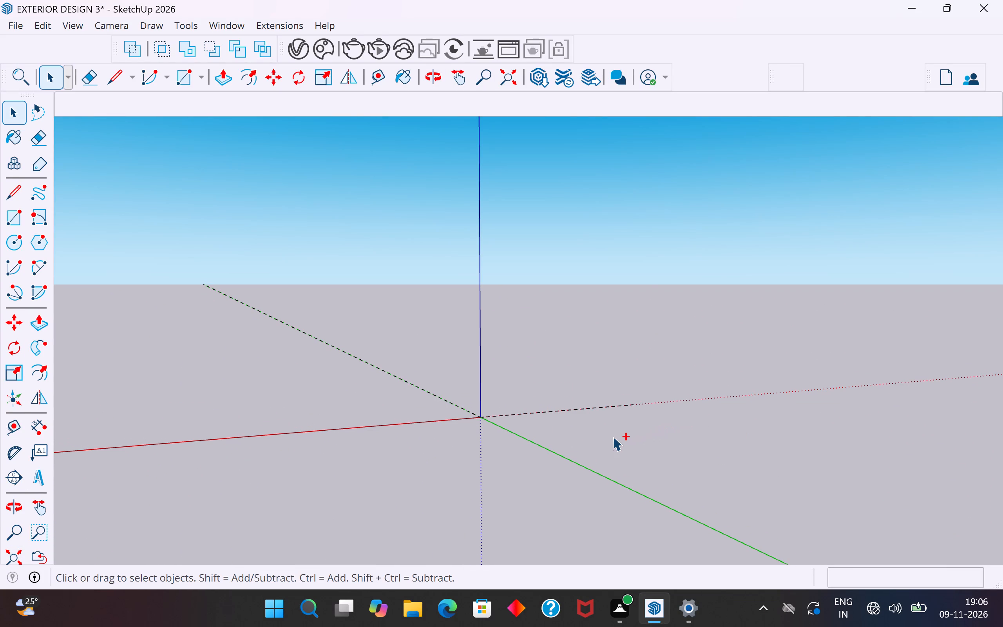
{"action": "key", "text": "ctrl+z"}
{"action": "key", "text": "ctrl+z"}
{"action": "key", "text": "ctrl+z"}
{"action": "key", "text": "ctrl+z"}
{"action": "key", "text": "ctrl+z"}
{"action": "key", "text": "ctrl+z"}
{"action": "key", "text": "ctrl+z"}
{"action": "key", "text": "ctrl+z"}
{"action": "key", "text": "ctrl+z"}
Search the space around the axes origin from several angles and distances for the missing house.
{"action": "scroll", "coordinate": [536, 402], "scroll_direction": "up", "scroll_amount": 4}
{"action": "middle_click_drag", "start_coordinate": [599, 386], "coordinate": [490, 429]}
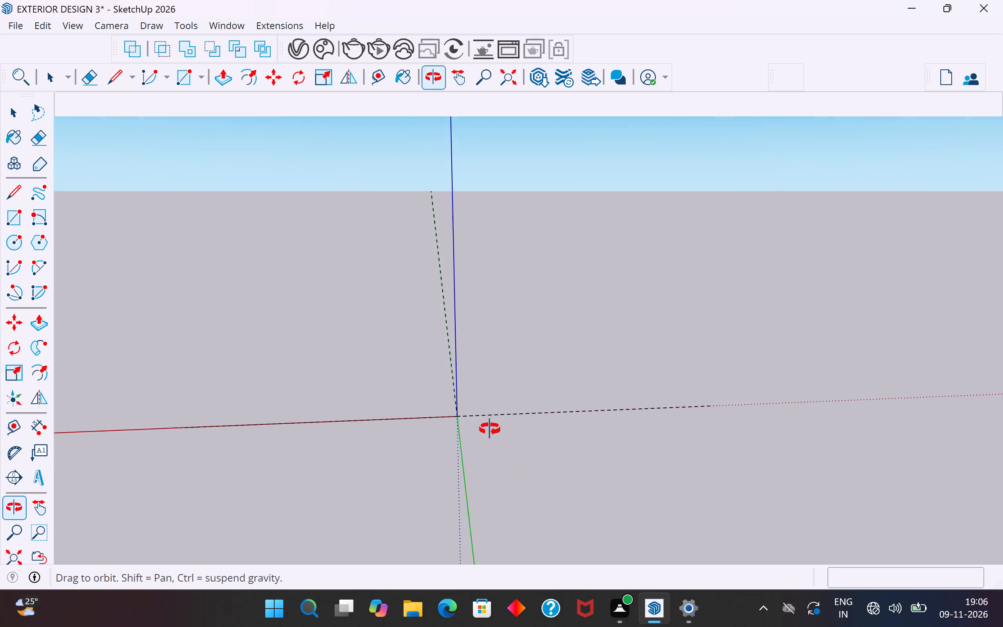
{"action": "middle_click_drag", "start_coordinate": [490, 429], "coordinate": [448, 427]}
{"action": "scroll", "coordinate": [454, 437], "scroll_direction": "down", "scroll_amount": 6}
{"action": "middle_click_drag", "start_coordinate": [746, 415], "coordinate": [603, 429]}
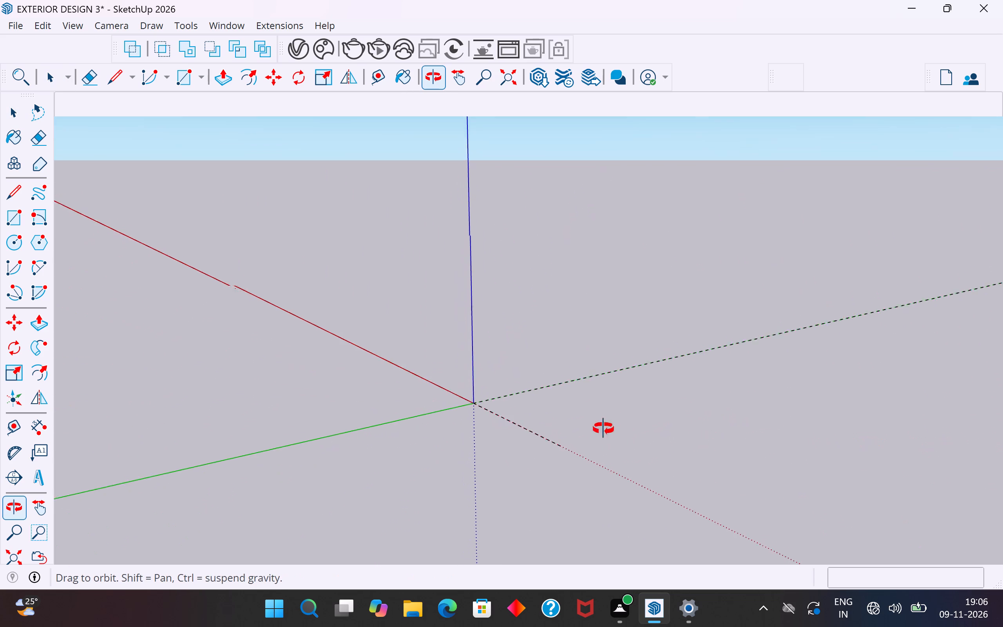
{"action": "middle_click_drag", "start_coordinate": [603, 429], "coordinate": [678, 428]}
{"action": "scroll", "coordinate": [463, 463], "scroll_direction": "down", "scroll_amount": 11}
{"action": "middle_click_drag", "start_coordinate": [465, 465], "coordinate": [650, 465]}
{"action": "scroll", "coordinate": [539, 458], "scroll_direction": "down", "scroll_amount": 9}
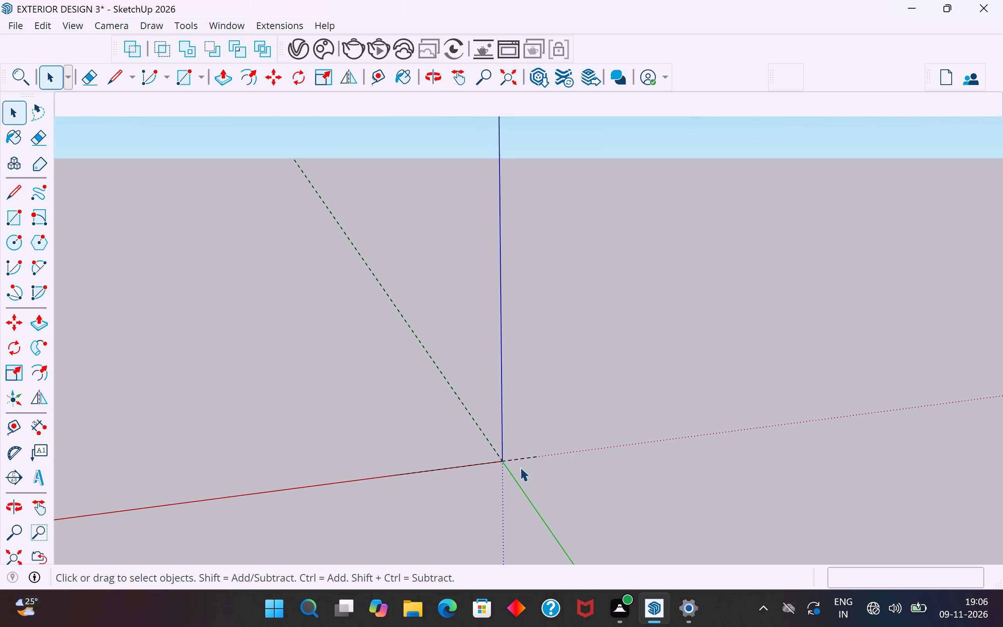
{"action": "scroll", "coordinate": [520, 467], "scroll_direction": "down", "scroll_amount": 19}
{"action": "middle_click_drag", "start_coordinate": [519, 470], "coordinate": [775, 464]}
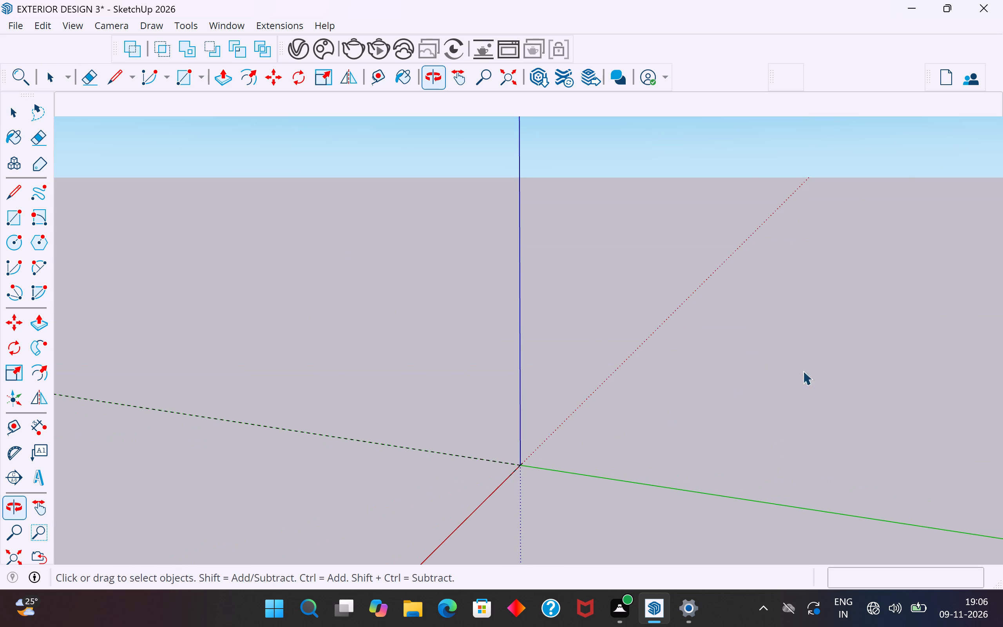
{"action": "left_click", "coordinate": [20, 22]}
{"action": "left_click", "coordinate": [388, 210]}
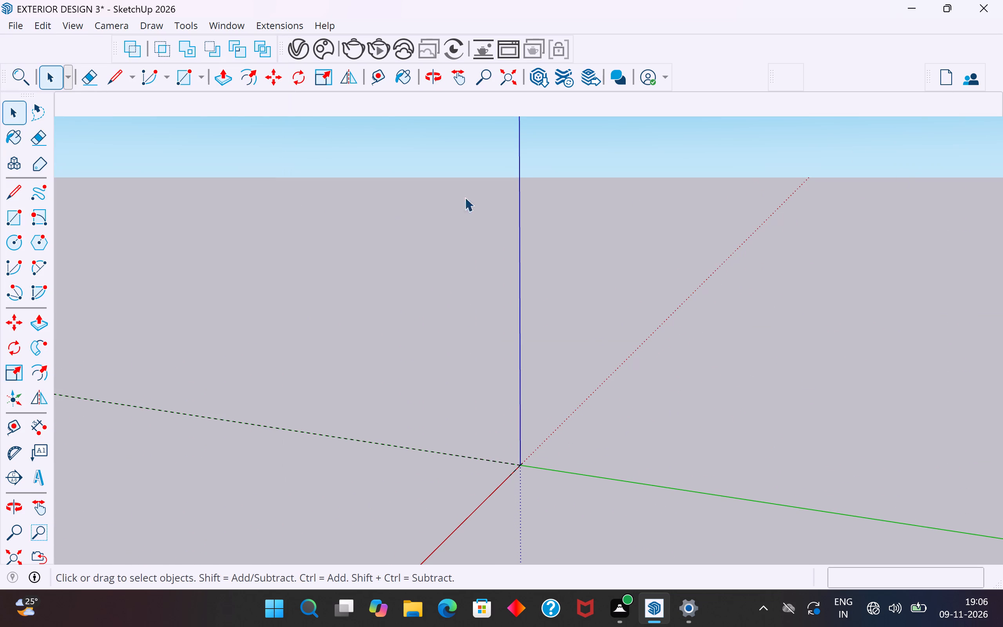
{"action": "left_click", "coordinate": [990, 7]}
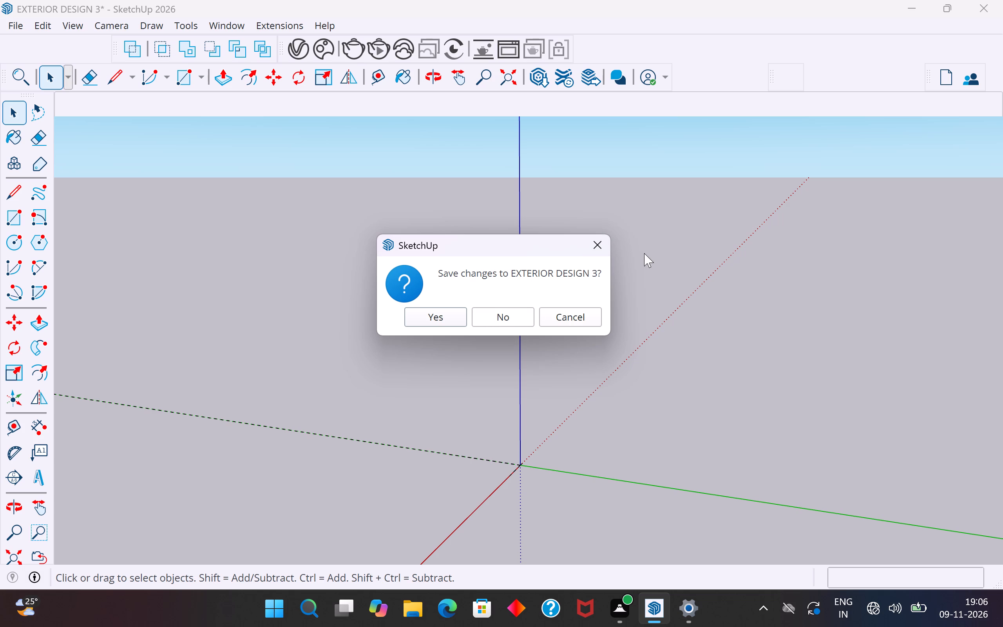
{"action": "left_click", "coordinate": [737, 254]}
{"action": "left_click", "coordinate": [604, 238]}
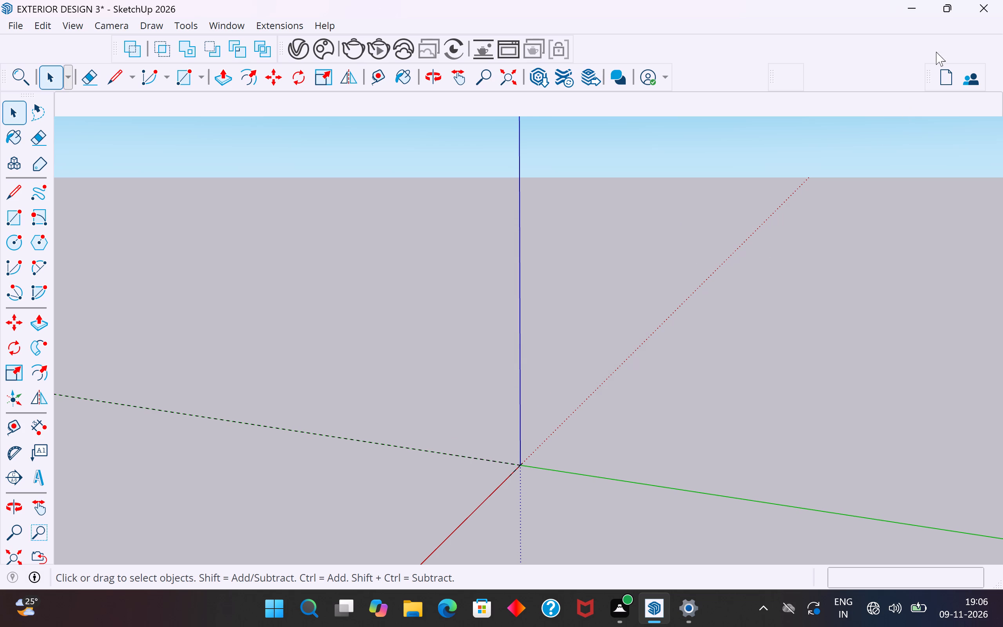
Examine the scene around the origin from low and high viewpoints for any trace of the house.
{"action": "left_click", "coordinate": [751, 293]}
{"action": "scroll", "coordinate": [450, 448], "scroll_direction": "down", "scroll_amount": 12}
{"action": "middle_click_drag", "start_coordinate": [676, 391], "coordinate": [316, 371]}
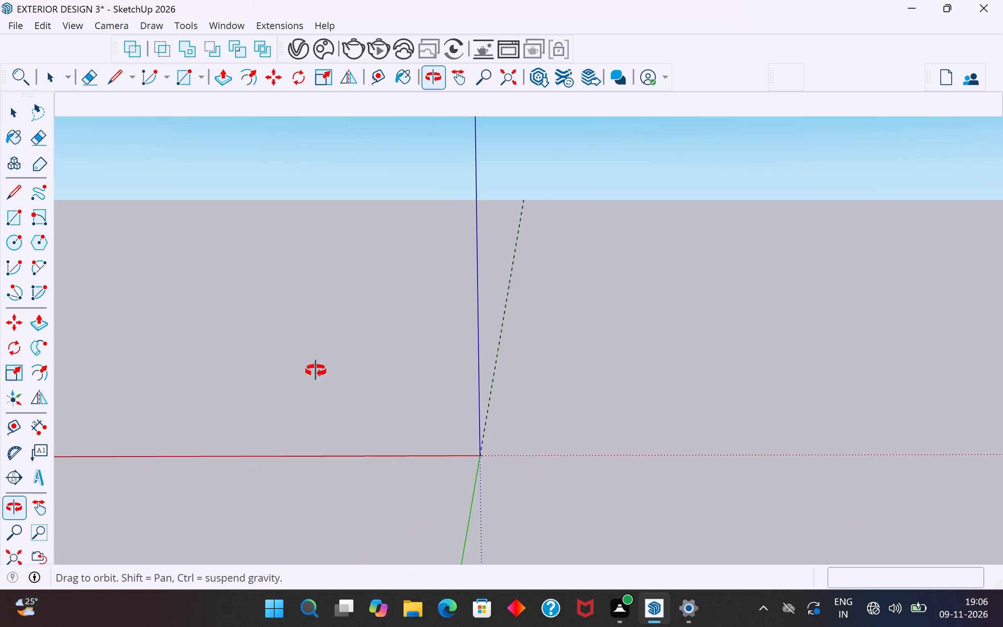
{"action": "middle_click_drag", "start_coordinate": [316, 371], "coordinate": [319, 364]}
{"action": "middle_click_drag", "start_coordinate": [622, 315], "coordinate": [610, 305]}
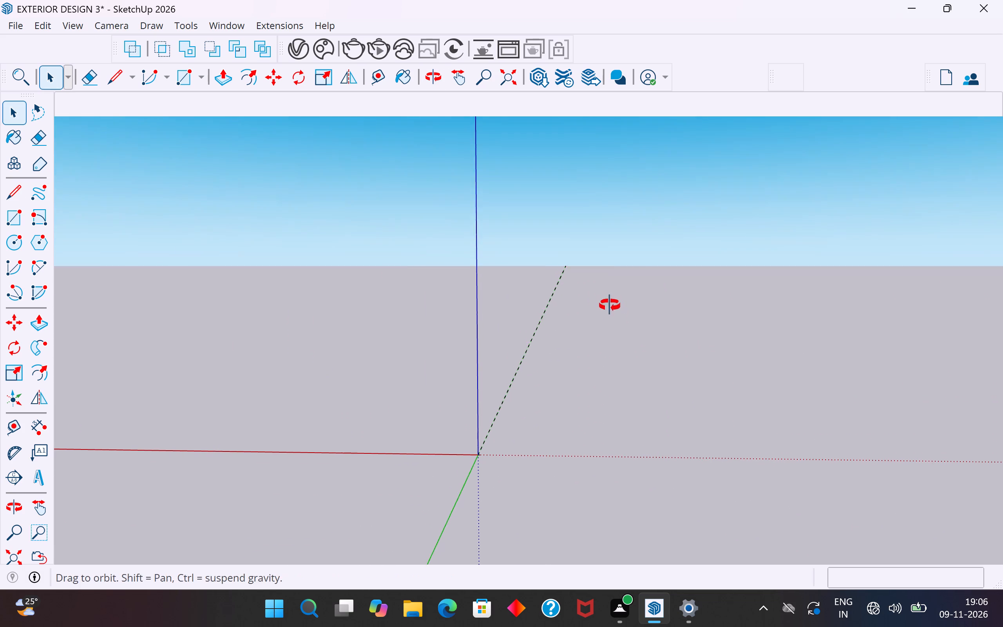
{"action": "middle_click_drag", "start_coordinate": [610, 305], "coordinate": [601, 303]}
{"action": "scroll", "coordinate": [619, 279], "scroll_direction": "up", "scroll_amount": 18}
{"action": "middle_click_drag", "start_coordinate": [633, 300], "coordinate": [571, 337]}
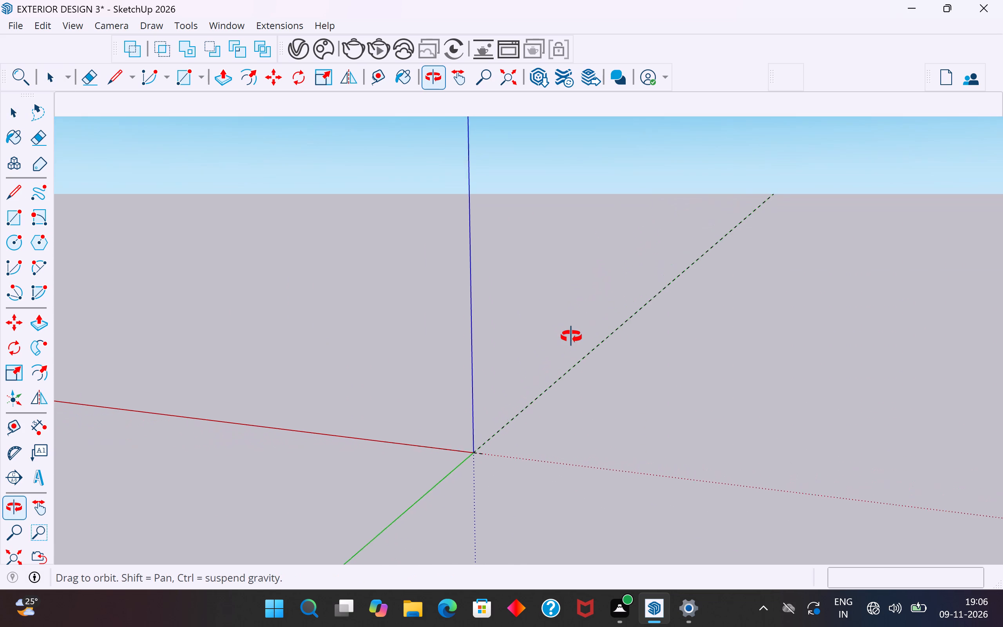
{"action": "middle_click_drag", "start_coordinate": [571, 337], "coordinate": [409, 342]}
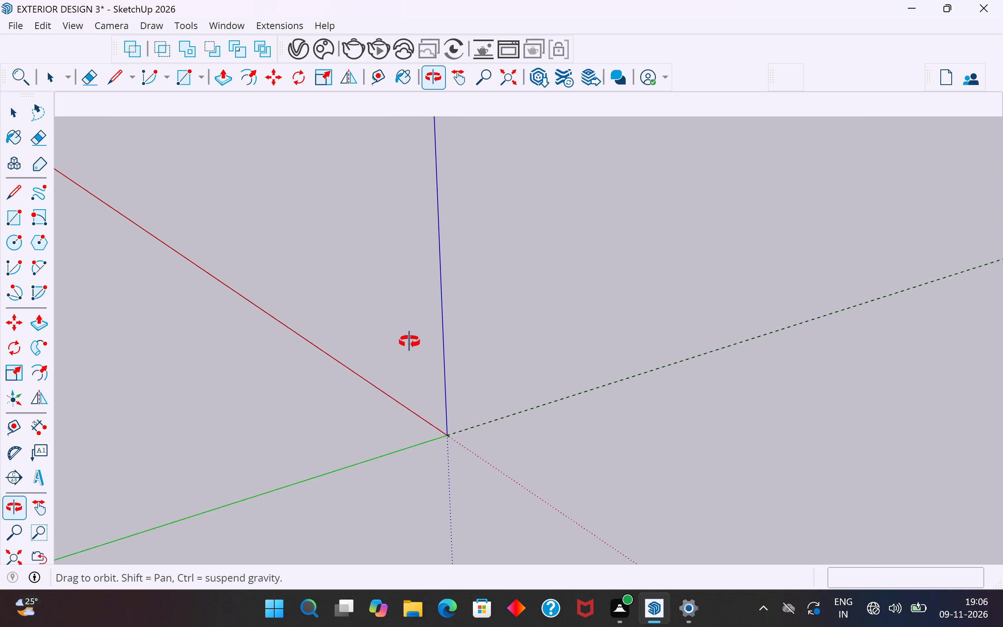
{"action": "middle_click_drag", "start_coordinate": [409, 342], "coordinate": [713, 329]}
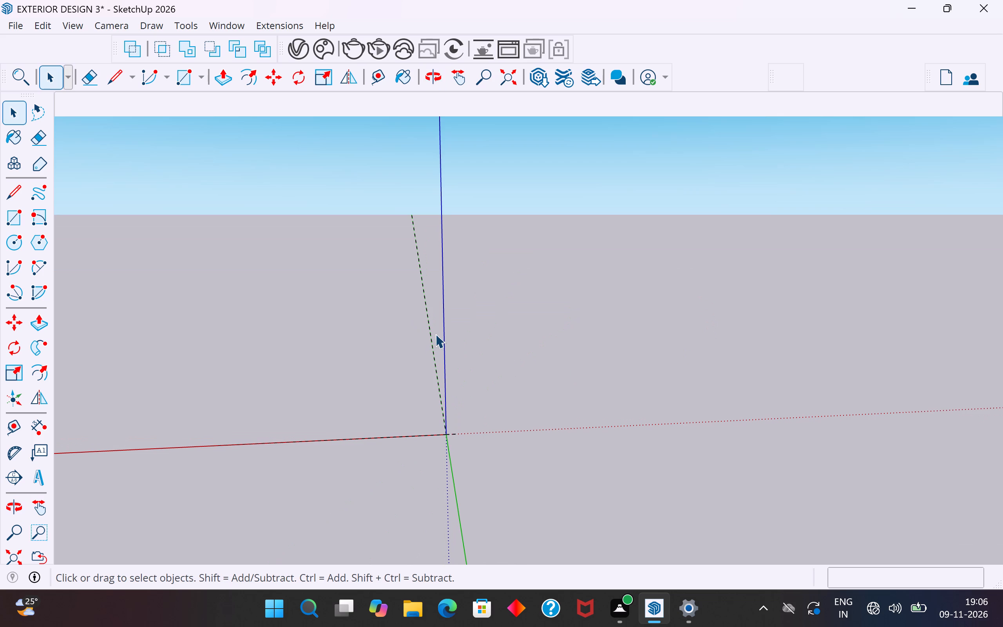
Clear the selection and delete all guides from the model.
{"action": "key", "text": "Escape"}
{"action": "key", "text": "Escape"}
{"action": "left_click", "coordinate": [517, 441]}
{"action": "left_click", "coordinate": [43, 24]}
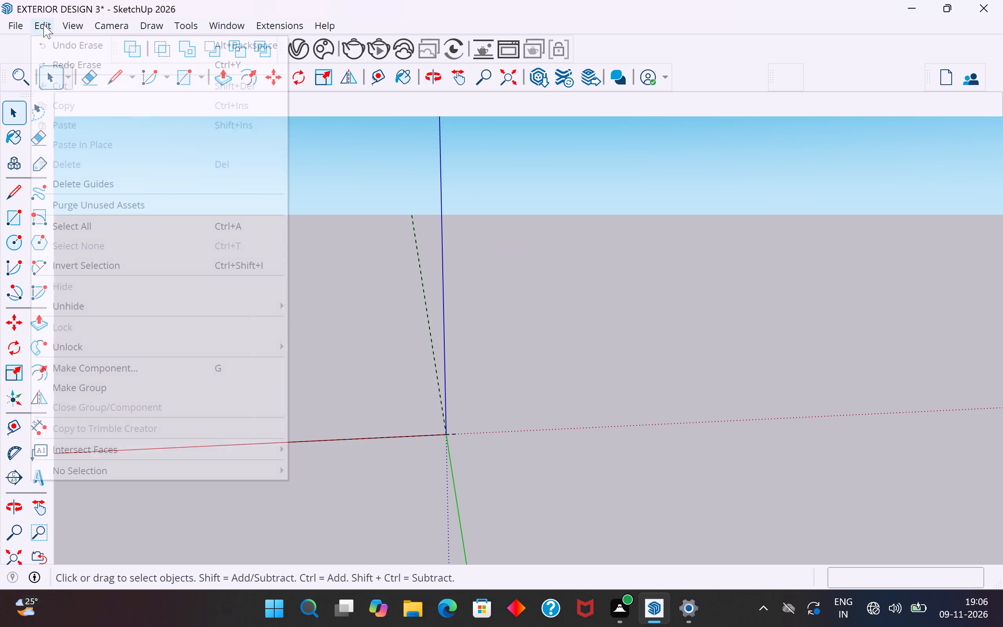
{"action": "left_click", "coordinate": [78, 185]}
Inspect the area around the origin up close and from above for remaining house geometry.
{"action": "middle_click_drag", "start_coordinate": [501, 397], "coordinate": [250, 291]}
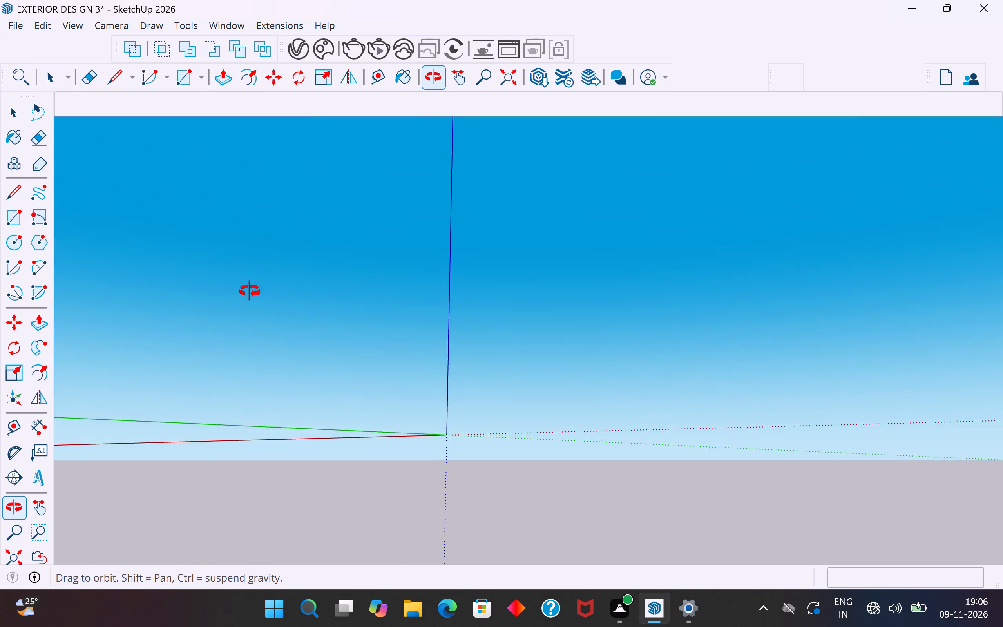
{"action": "middle_click_drag", "start_coordinate": [250, 291], "coordinate": [102, 423]}
{"action": "scroll", "coordinate": [323, 457], "scroll_direction": "down", "scroll_amount": 9}
{"action": "scroll", "coordinate": [424, 452], "scroll_direction": "up", "scroll_amount": 8}
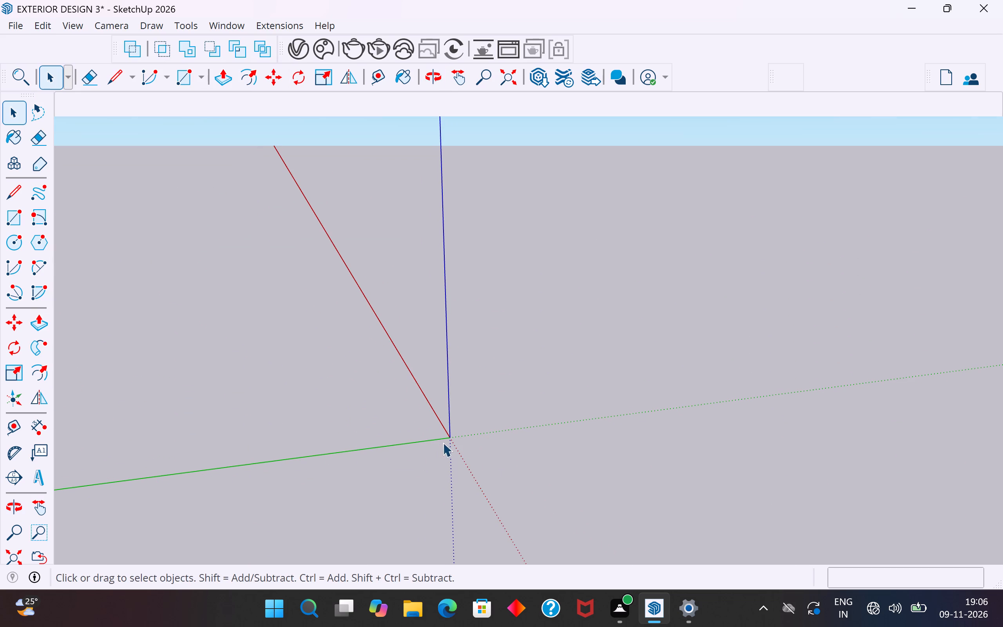
{"action": "scroll", "coordinate": [443, 442], "scroll_direction": "up", "scroll_amount": 20}
{"action": "scroll", "coordinate": [443, 442], "scroll_direction": "up", "scroll_amount": 20}
{"action": "scroll", "coordinate": [443, 442], "scroll_direction": "up", "scroll_amount": 6}
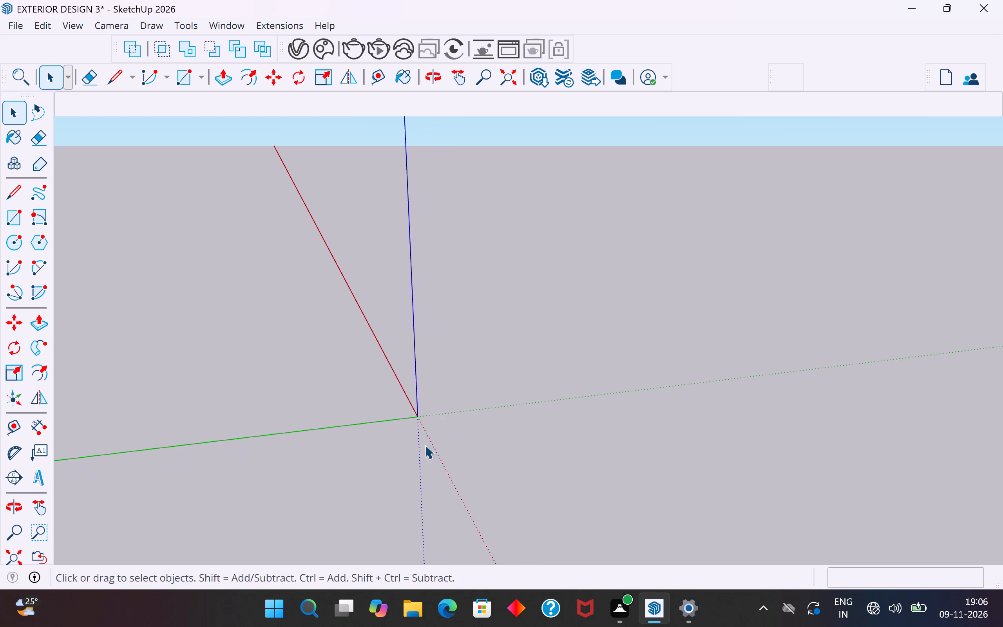
{"action": "scroll", "coordinate": [425, 445], "scroll_direction": "up", "scroll_amount": 5}
{"action": "middle_click_drag", "start_coordinate": [456, 435], "coordinate": [728, 355]}
{"action": "scroll", "coordinate": [547, 415], "scroll_direction": "up", "scroll_amount": 19}
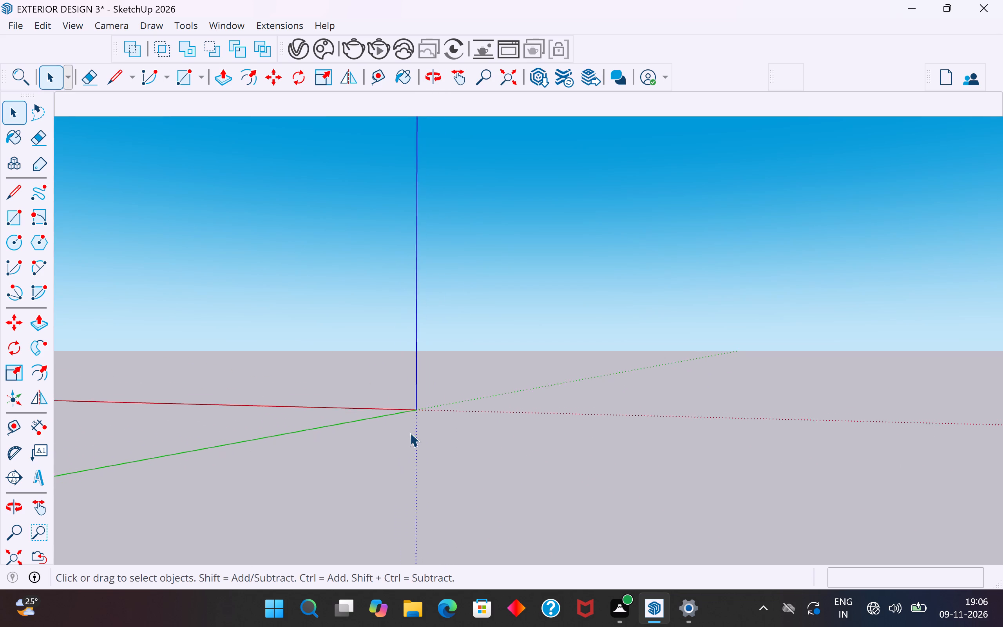
{"action": "scroll", "coordinate": [410, 433], "scroll_direction": "up", "scroll_amount": 20}
{"action": "scroll", "coordinate": [410, 433], "scroll_direction": "up", "scroll_amount": 8}
{"action": "middle_click_drag", "start_coordinate": [402, 342], "coordinate": [388, 455]}
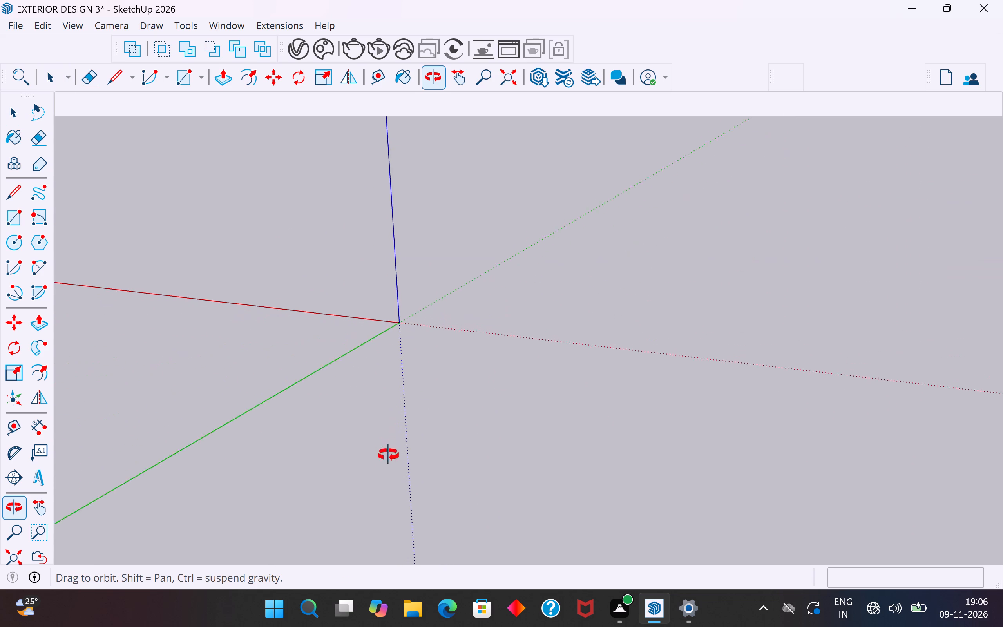
{"action": "middle_click_drag", "start_coordinate": [388, 455], "coordinate": [404, 504]}
{"action": "scroll", "coordinate": [428, 371], "scroll_direction": "down", "scroll_amount": 16}
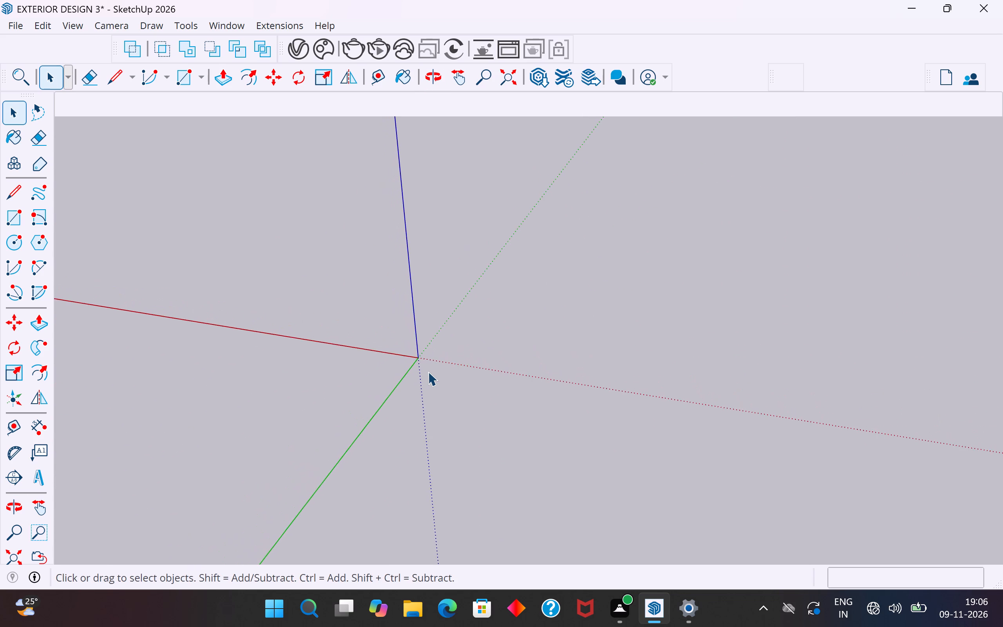
{"action": "scroll", "coordinate": [428, 371], "scroll_direction": "down", "scroll_amount": 20}
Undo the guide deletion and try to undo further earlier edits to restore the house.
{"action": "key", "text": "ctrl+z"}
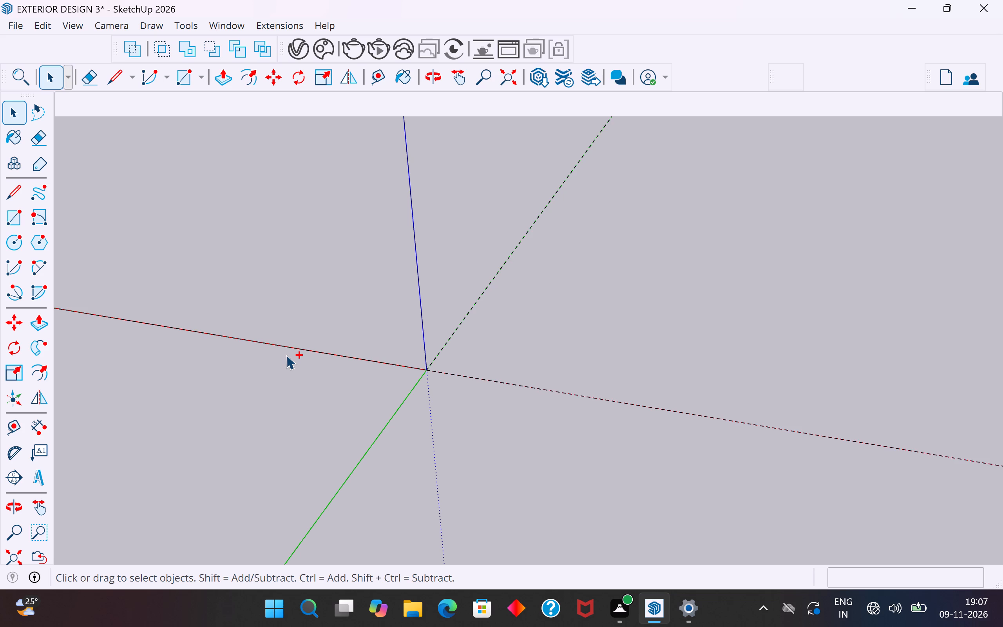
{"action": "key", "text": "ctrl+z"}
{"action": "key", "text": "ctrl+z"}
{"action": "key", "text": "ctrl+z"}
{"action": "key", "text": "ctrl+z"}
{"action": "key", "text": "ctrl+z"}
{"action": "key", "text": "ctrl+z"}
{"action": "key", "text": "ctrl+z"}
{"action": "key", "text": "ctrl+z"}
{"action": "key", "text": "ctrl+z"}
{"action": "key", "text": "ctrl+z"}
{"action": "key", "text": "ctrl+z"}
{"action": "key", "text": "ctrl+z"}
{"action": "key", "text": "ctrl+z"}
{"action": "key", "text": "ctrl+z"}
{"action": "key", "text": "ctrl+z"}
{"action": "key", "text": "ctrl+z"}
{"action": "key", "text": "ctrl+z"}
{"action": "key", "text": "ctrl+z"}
Close the EXTERIOR DESIGN 3 model without saving the changes.
{"action": "left_click", "coordinate": [983, 5]}
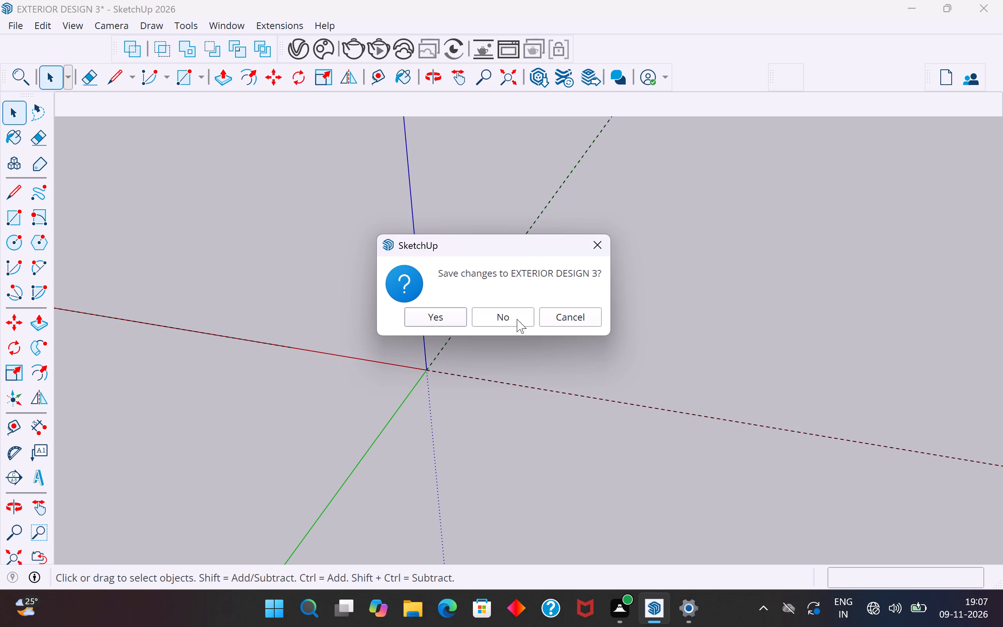
{"action": "left_click", "coordinate": [517, 318]}
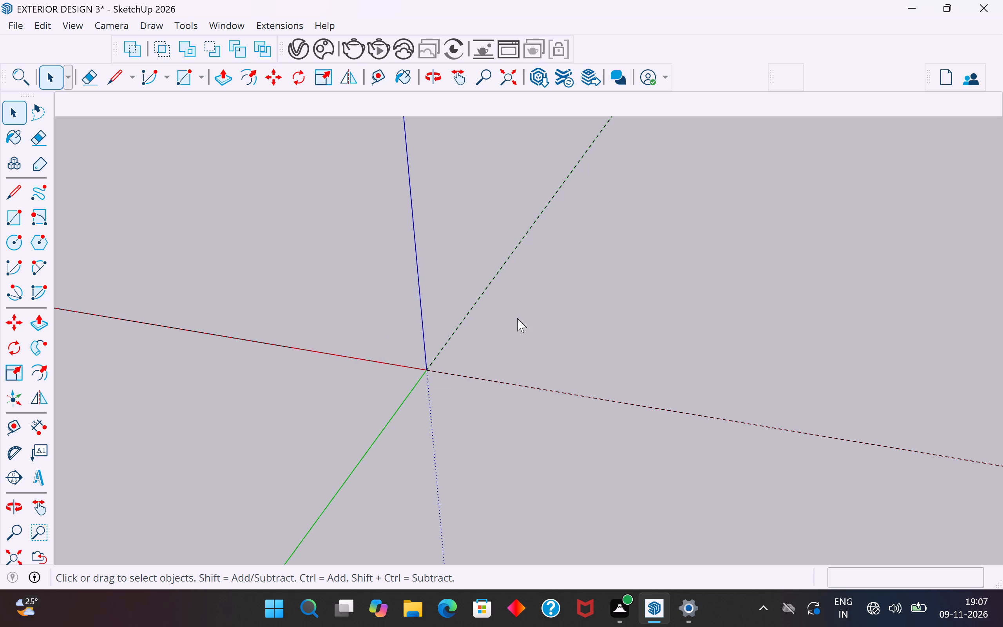
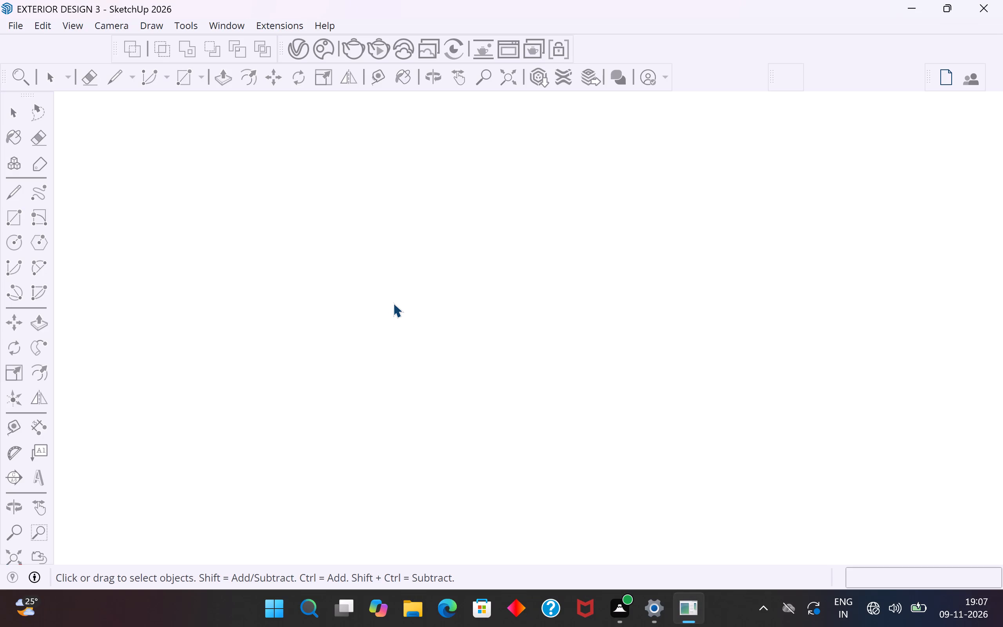
Survey the reopened house model from several angles and examine the detached square ceiling design panel.
{"action": "scroll", "coordinate": [432, 393], "scroll_direction": "down", "scroll_amount": 11}
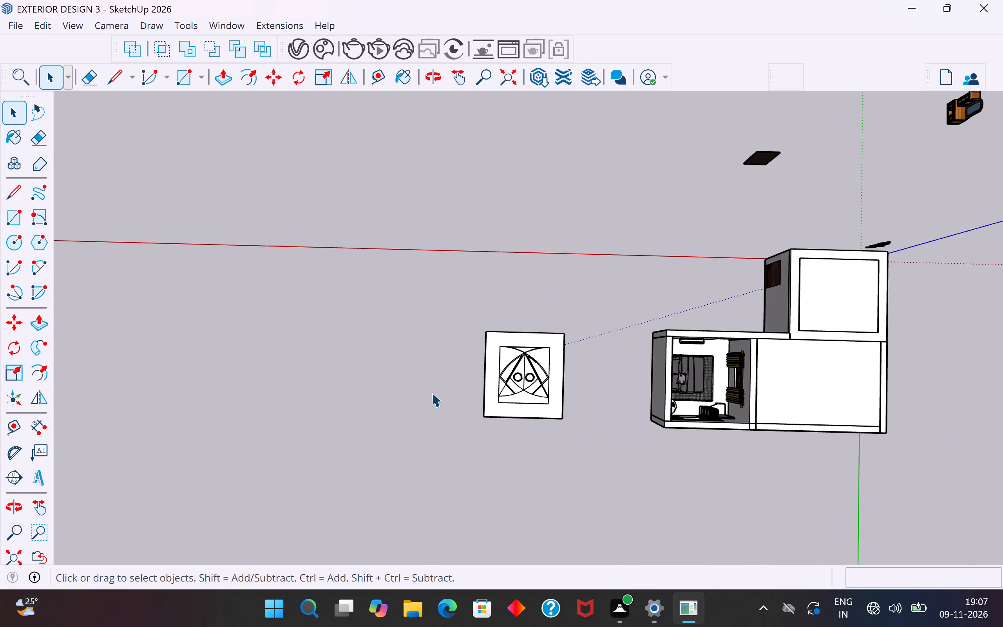
{"action": "scroll", "coordinate": [432, 393], "scroll_direction": "down", "scroll_amount": 7}
{"action": "middle_click_drag", "start_coordinate": [460, 405], "coordinate": [863, 279]}
{"action": "scroll", "coordinate": [518, 454], "scroll_direction": "down", "scroll_amount": 5}
{"action": "middle_click_drag", "start_coordinate": [533, 455], "coordinate": [697, 281]}
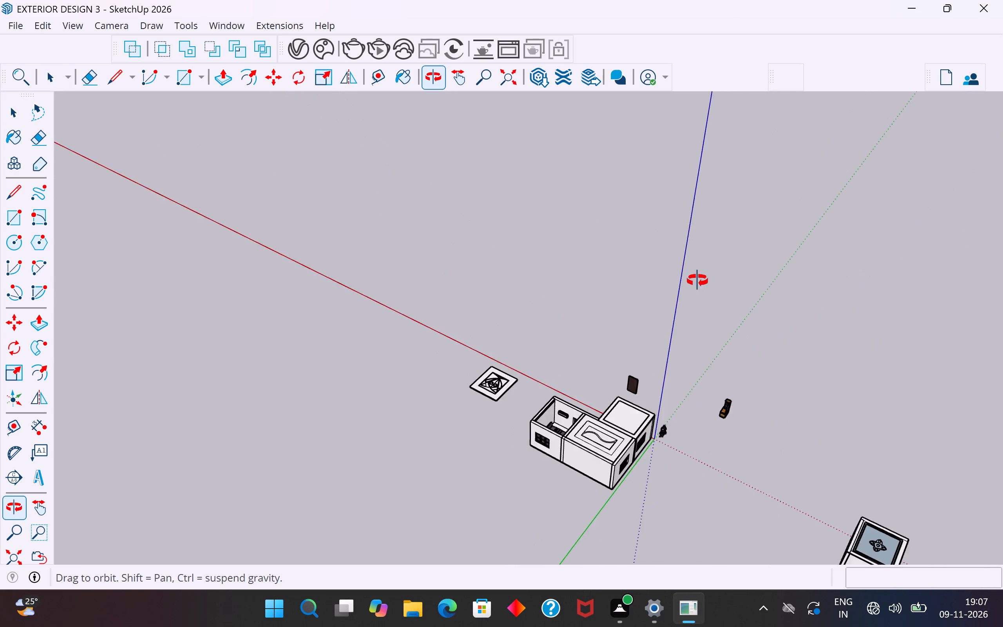
{"action": "middle_click_drag", "start_coordinate": [697, 281], "coordinate": [721, 265]}
{"action": "scroll", "coordinate": [573, 429], "scroll_direction": "up", "scroll_amount": 3}
{"action": "middle_click_drag", "start_coordinate": [597, 442], "coordinate": [777, 450]}
{"action": "scroll", "coordinate": [777, 450], "scroll_direction": "up", "scroll_amount": 1}
{"action": "scroll", "coordinate": [490, 363], "scroll_direction": "up", "scroll_amount": 8}
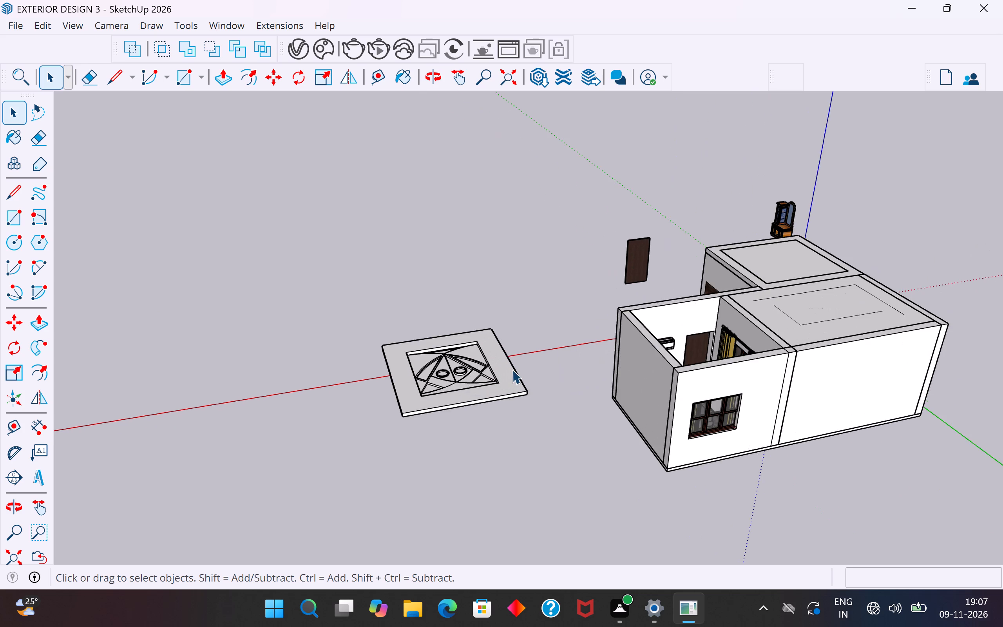
{"action": "scroll", "coordinate": [512, 370], "scroll_direction": "up", "scroll_amount": 4}
Select the whole detached ceiling design panel and flip it upside down about its horizontal plane.
{"action": "left_click_drag", "start_coordinate": [542, 261], "coordinate": [143, 524]}
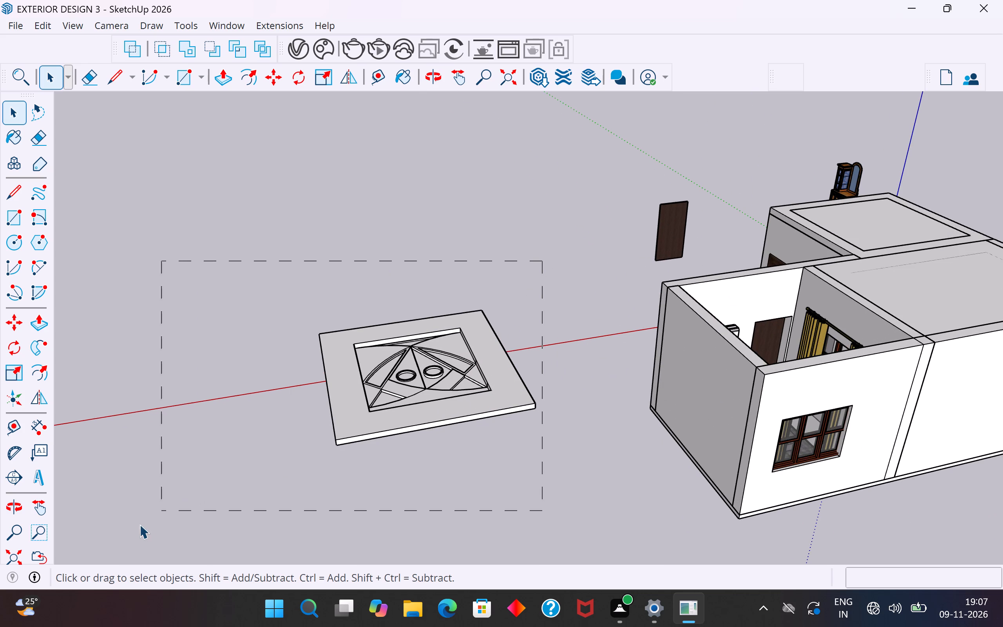
{"action": "middle_click_drag", "start_coordinate": [785, 329], "coordinate": [822, 446]}
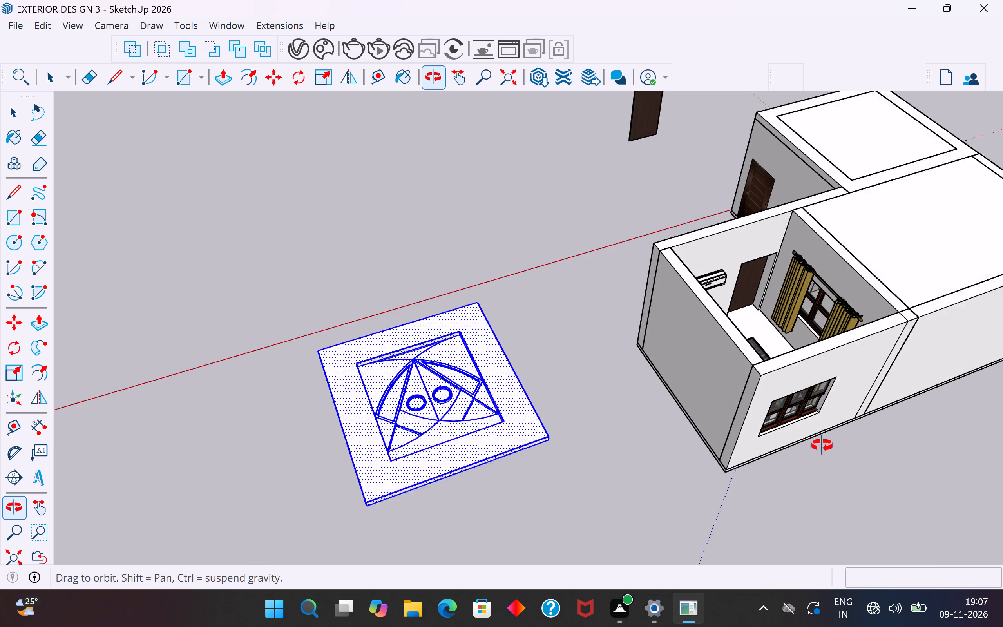
{"action": "middle_click_drag", "start_coordinate": [822, 446], "coordinate": [722, 379]}
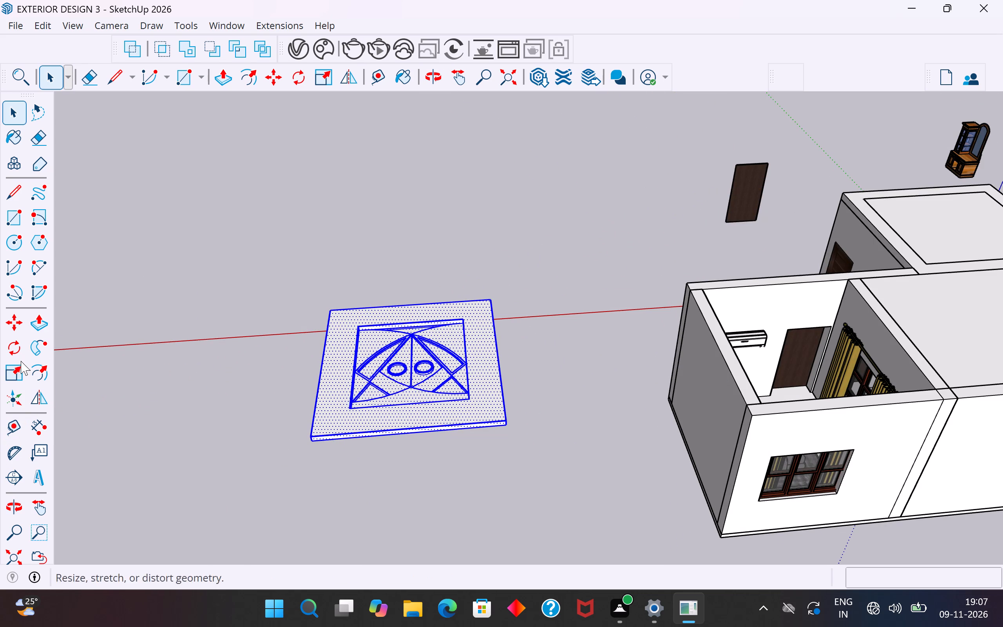
{"action": "left_click", "coordinate": [38, 399]}
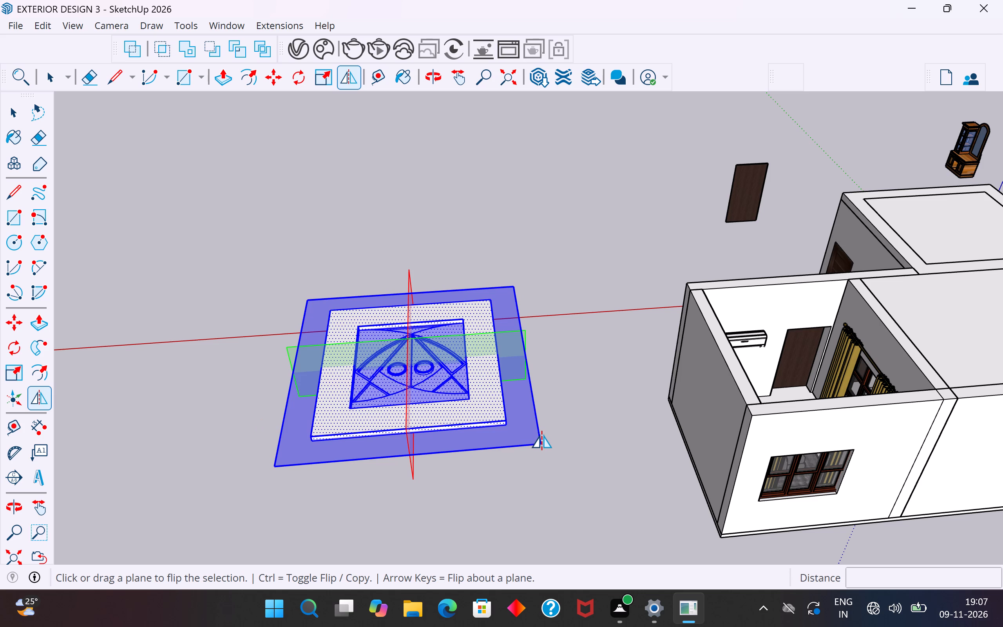
{"action": "left_click", "coordinate": [538, 437]}
{"action": "left_click", "coordinate": [538, 437]}
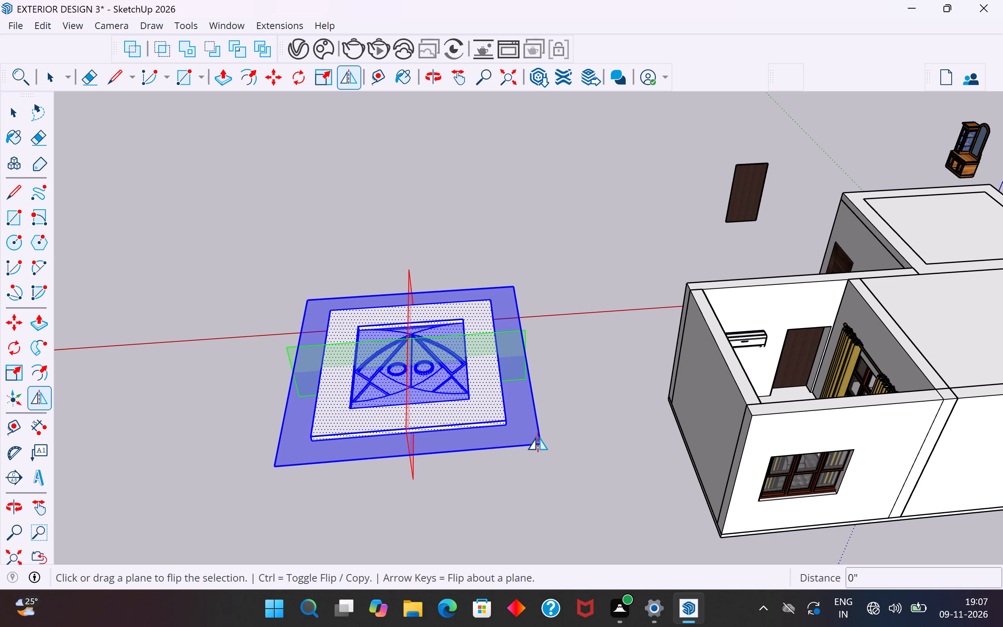
{"action": "left_click", "coordinate": [538, 437]}
{"action": "left_click", "coordinate": [538, 437]}
{"action": "left_click", "coordinate": [538, 437]}
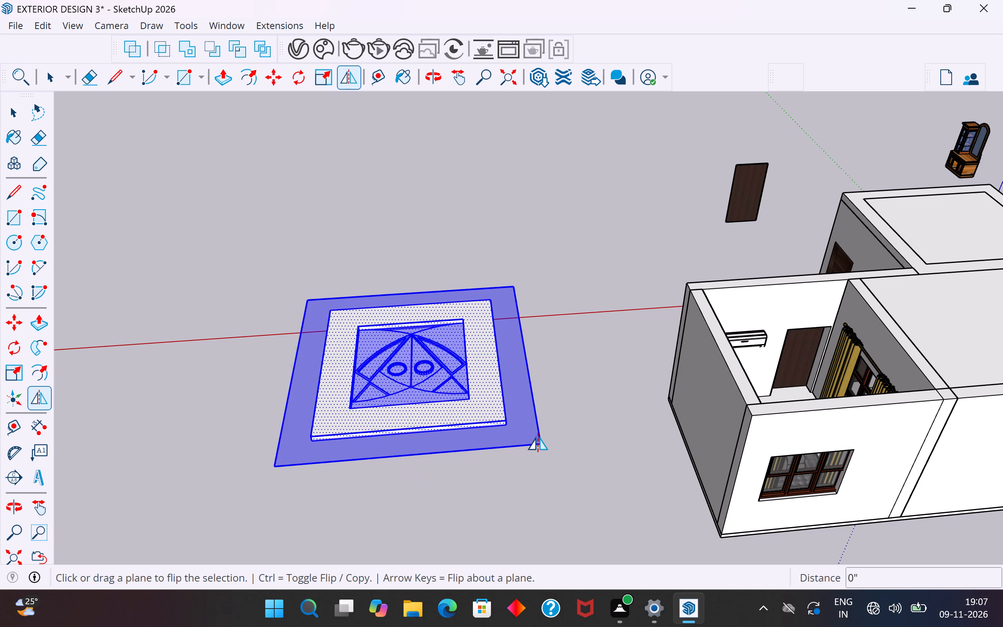
{"action": "middle_click_drag", "start_coordinate": [500, 463], "coordinate": [567, 103]}
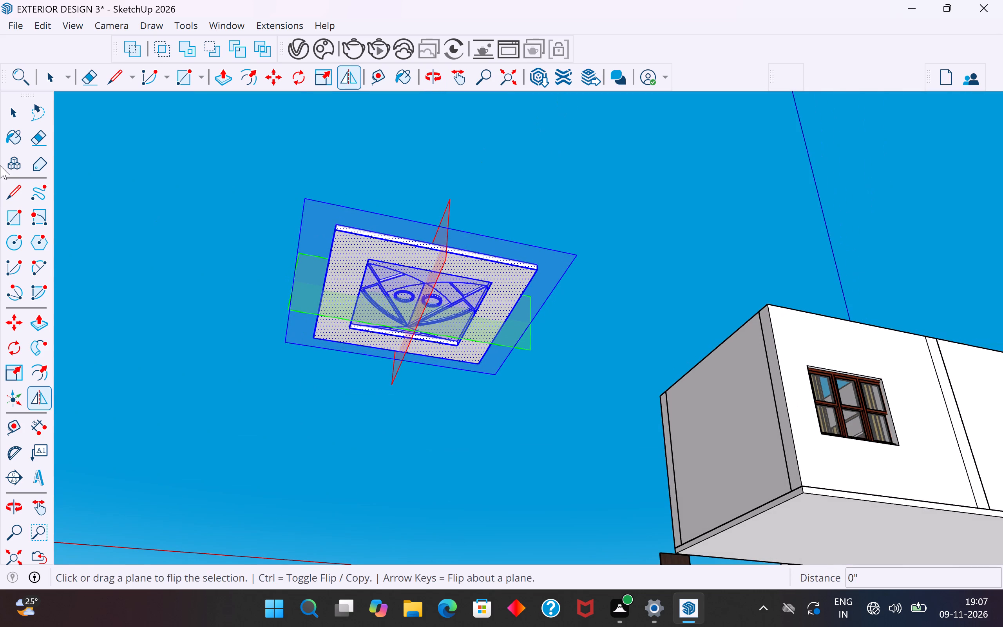
{"action": "left_click", "coordinate": [14, 109]}
{"action": "left_click", "coordinate": [181, 291]}
{"action": "middle_click_drag", "start_coordinate": [473, 389], "coordinate": [395, 626]}
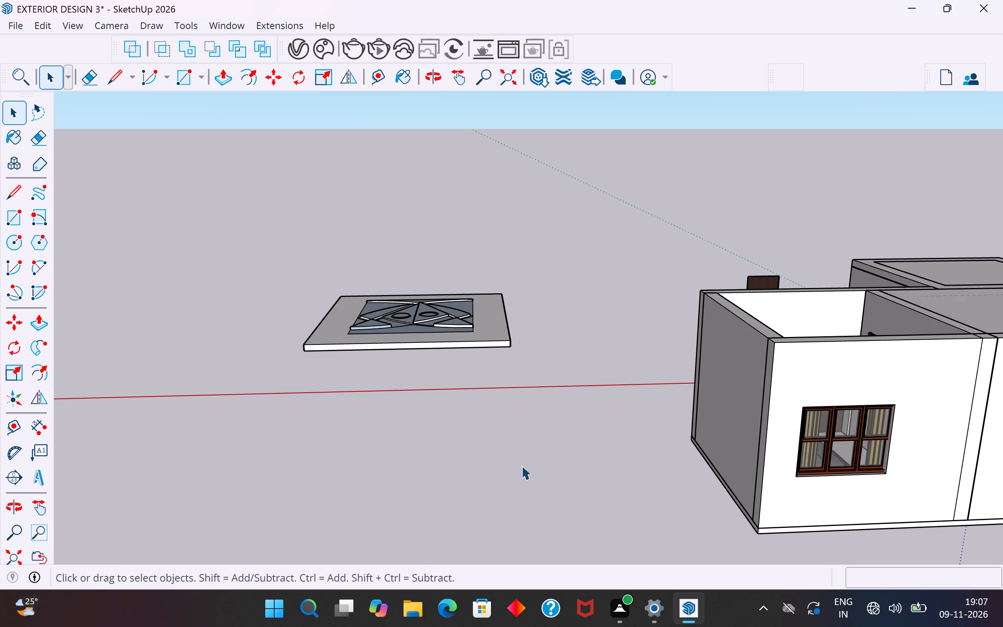
{"action": "left_click", "coordinate": [521, 466]}
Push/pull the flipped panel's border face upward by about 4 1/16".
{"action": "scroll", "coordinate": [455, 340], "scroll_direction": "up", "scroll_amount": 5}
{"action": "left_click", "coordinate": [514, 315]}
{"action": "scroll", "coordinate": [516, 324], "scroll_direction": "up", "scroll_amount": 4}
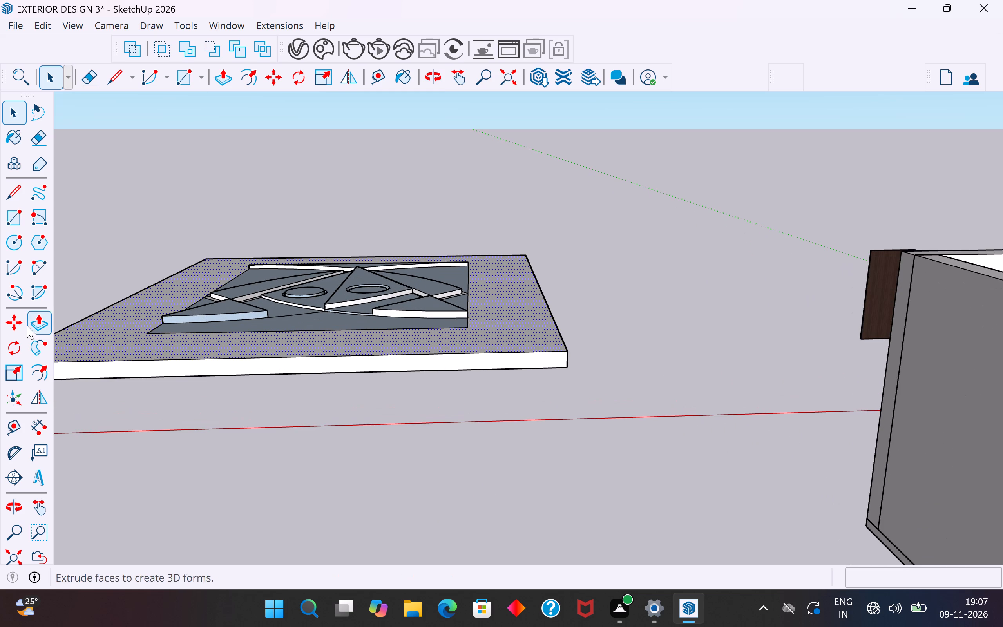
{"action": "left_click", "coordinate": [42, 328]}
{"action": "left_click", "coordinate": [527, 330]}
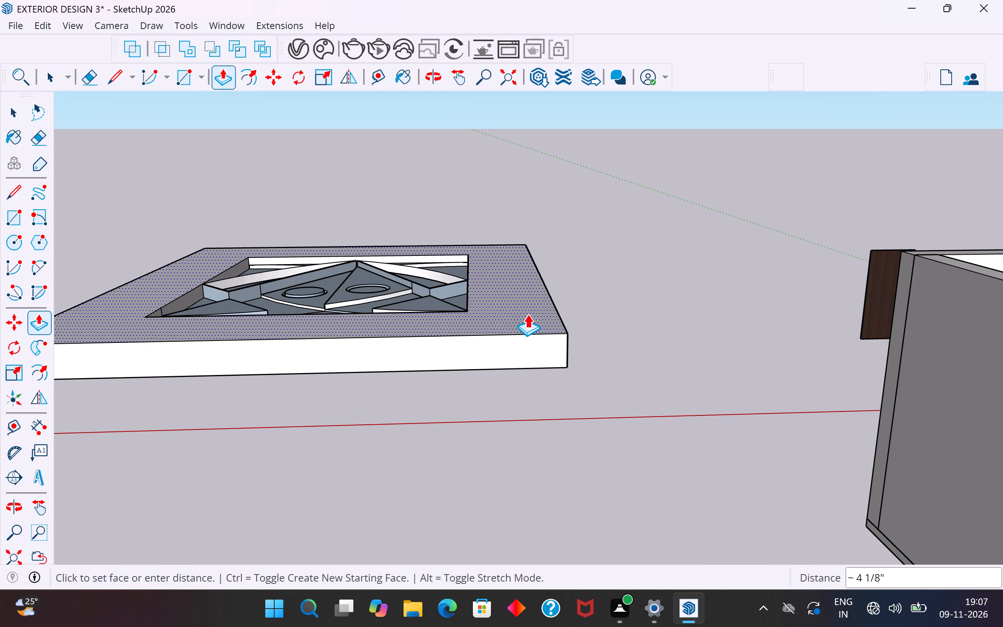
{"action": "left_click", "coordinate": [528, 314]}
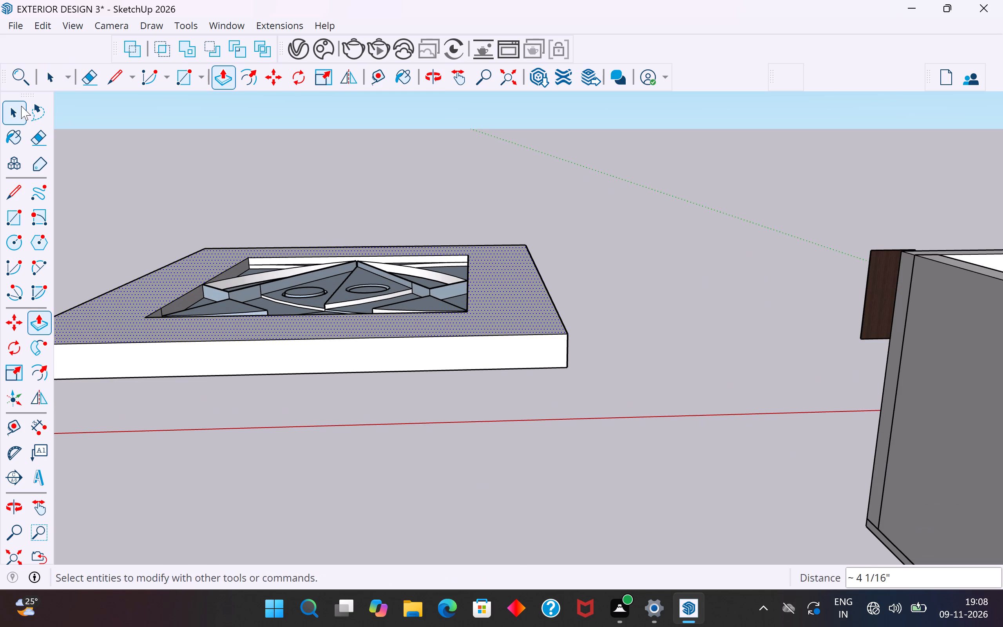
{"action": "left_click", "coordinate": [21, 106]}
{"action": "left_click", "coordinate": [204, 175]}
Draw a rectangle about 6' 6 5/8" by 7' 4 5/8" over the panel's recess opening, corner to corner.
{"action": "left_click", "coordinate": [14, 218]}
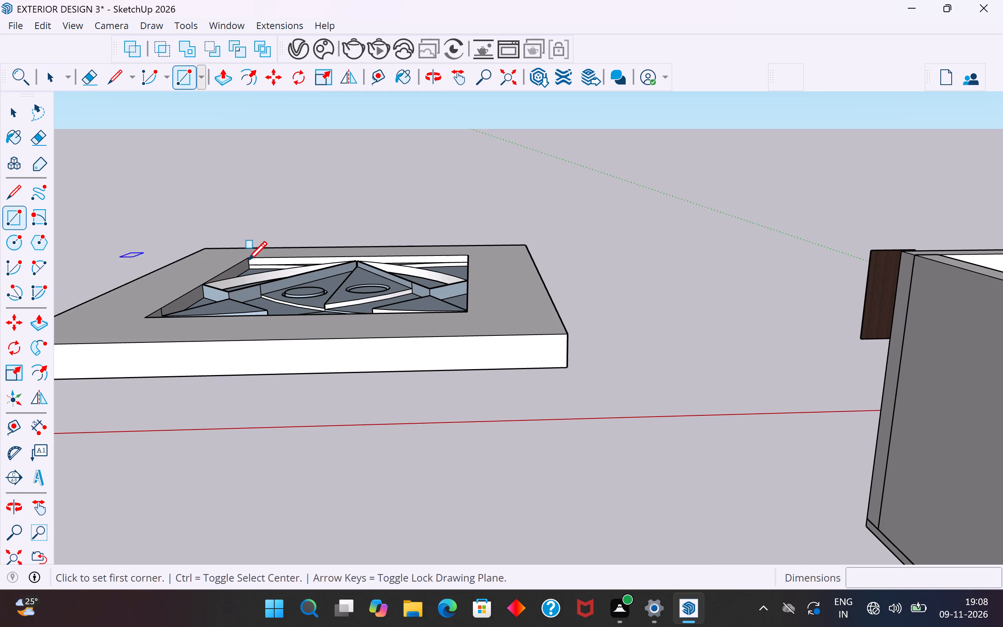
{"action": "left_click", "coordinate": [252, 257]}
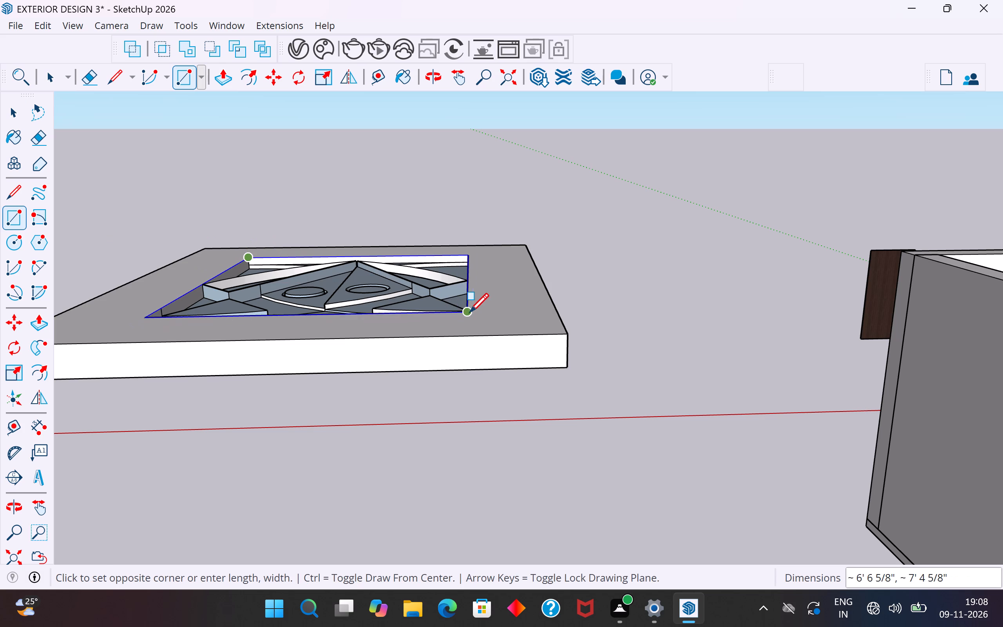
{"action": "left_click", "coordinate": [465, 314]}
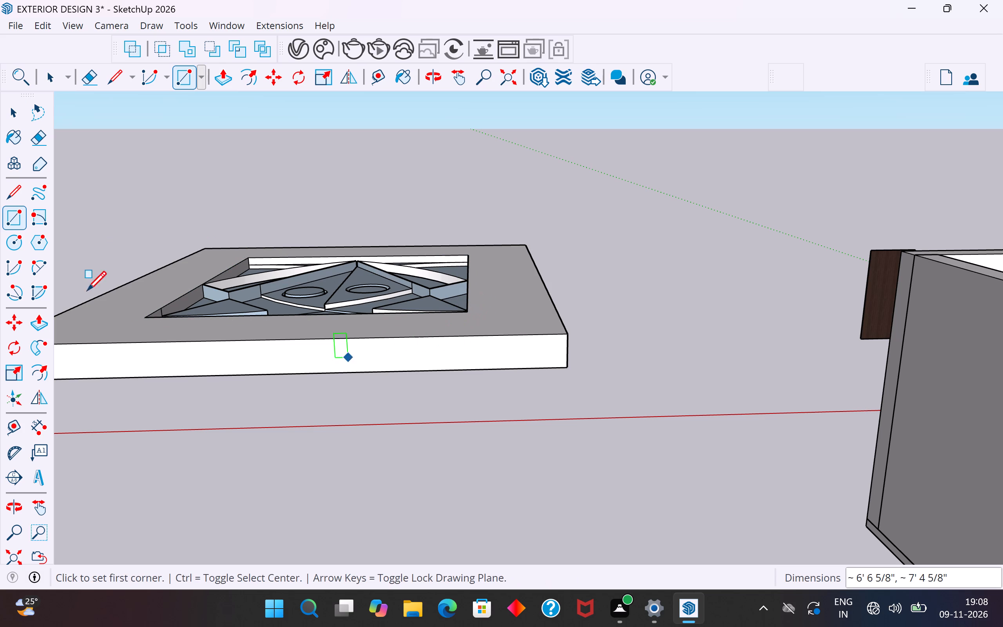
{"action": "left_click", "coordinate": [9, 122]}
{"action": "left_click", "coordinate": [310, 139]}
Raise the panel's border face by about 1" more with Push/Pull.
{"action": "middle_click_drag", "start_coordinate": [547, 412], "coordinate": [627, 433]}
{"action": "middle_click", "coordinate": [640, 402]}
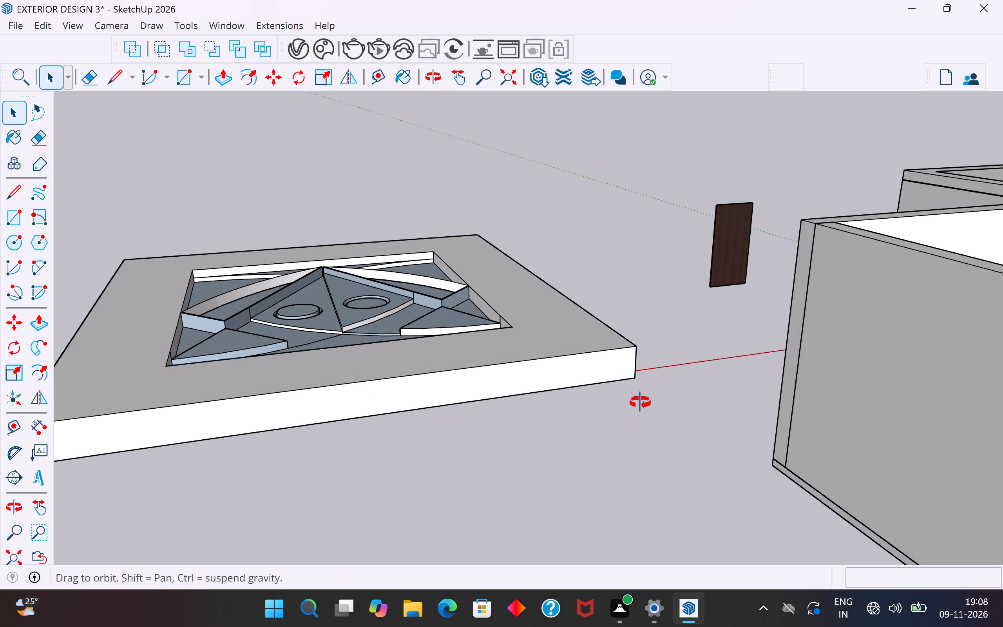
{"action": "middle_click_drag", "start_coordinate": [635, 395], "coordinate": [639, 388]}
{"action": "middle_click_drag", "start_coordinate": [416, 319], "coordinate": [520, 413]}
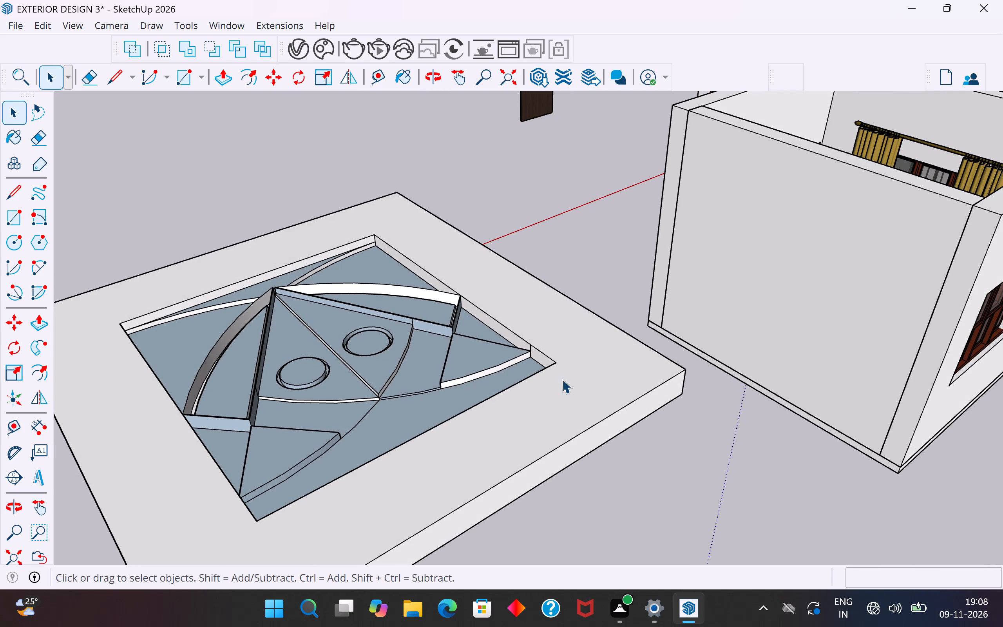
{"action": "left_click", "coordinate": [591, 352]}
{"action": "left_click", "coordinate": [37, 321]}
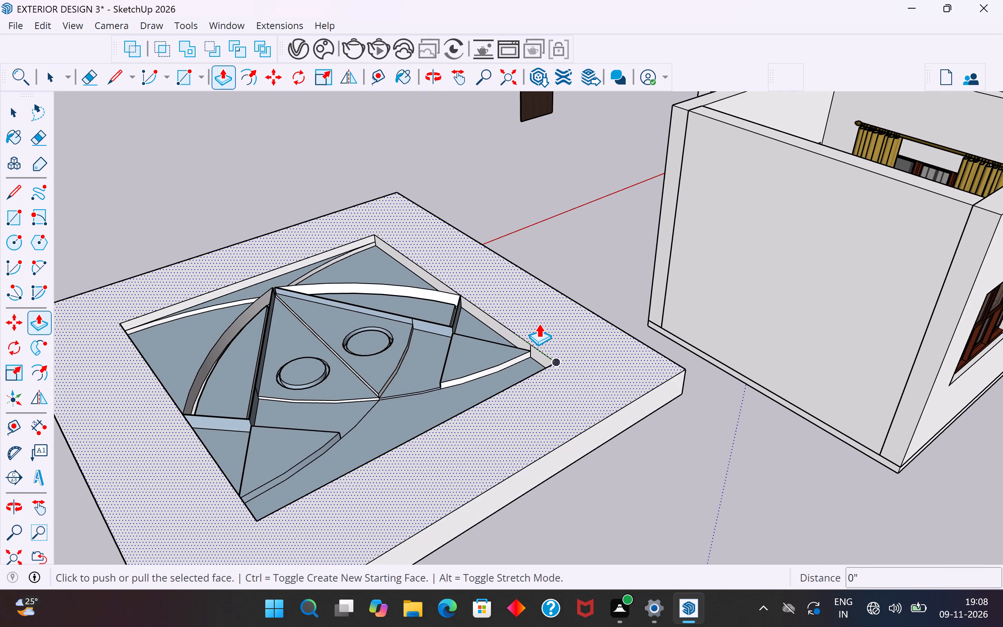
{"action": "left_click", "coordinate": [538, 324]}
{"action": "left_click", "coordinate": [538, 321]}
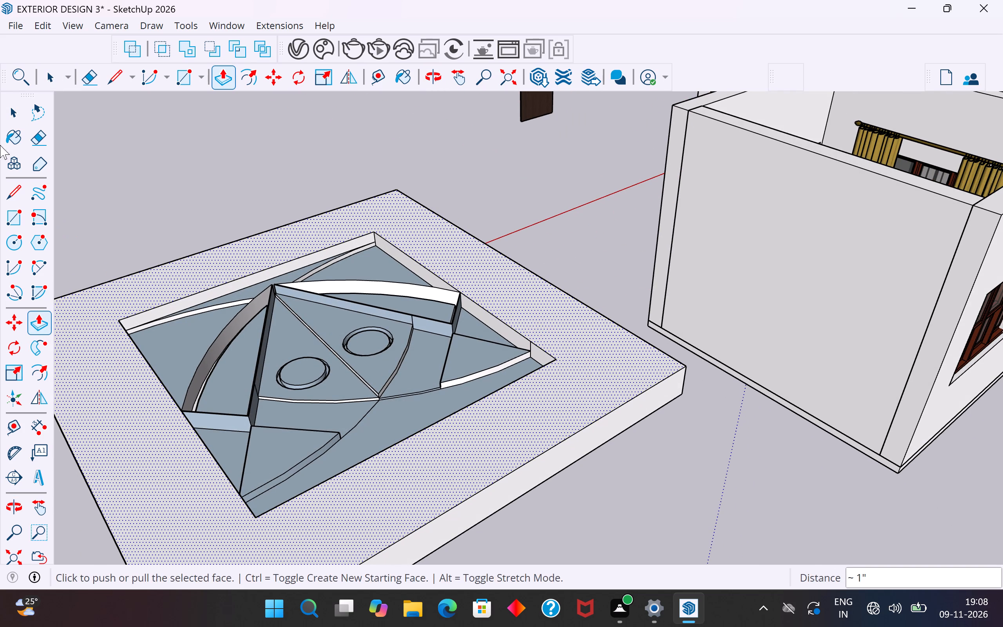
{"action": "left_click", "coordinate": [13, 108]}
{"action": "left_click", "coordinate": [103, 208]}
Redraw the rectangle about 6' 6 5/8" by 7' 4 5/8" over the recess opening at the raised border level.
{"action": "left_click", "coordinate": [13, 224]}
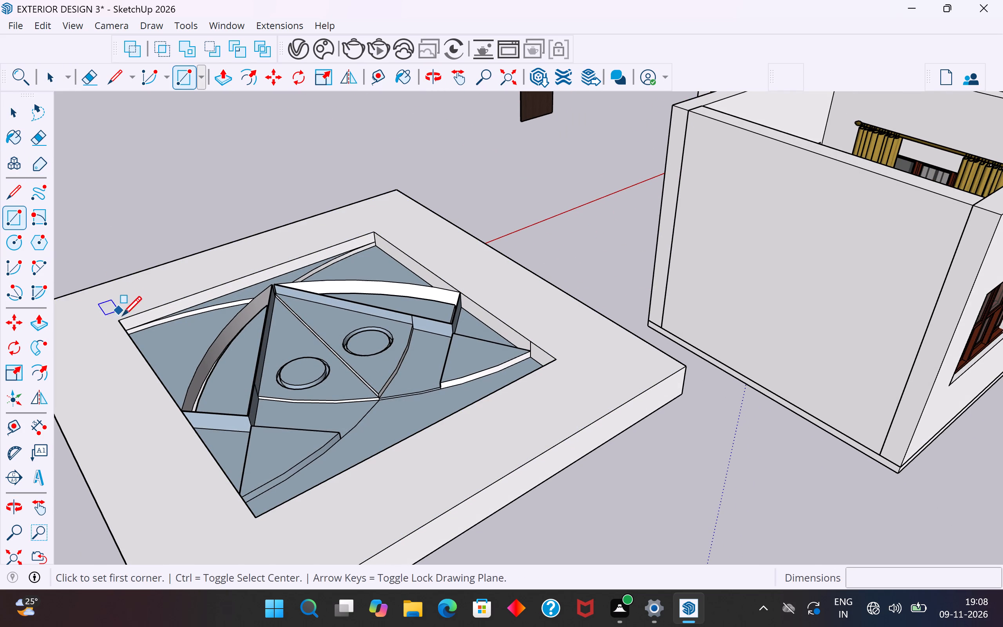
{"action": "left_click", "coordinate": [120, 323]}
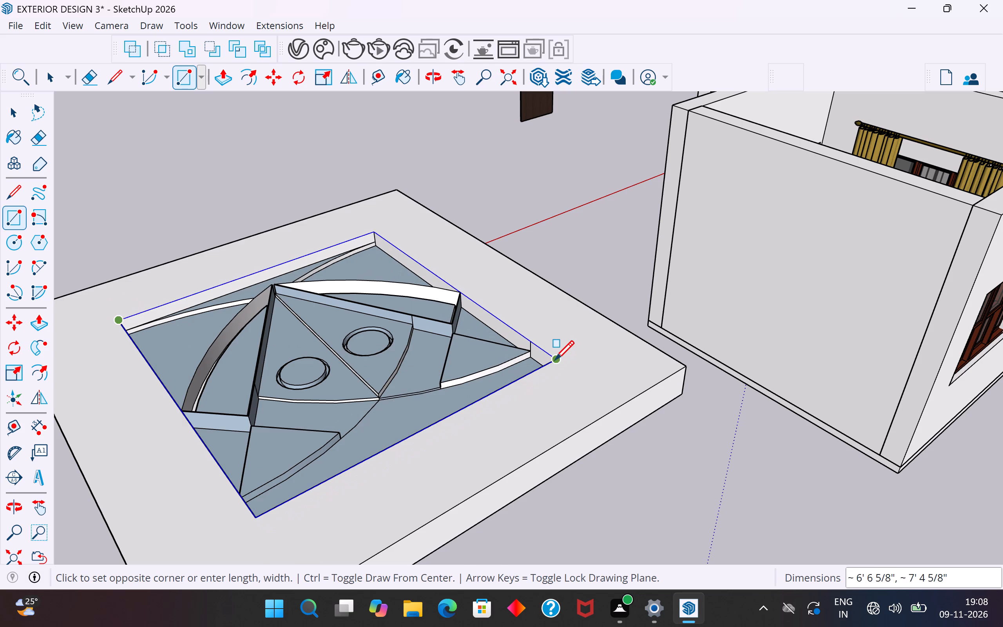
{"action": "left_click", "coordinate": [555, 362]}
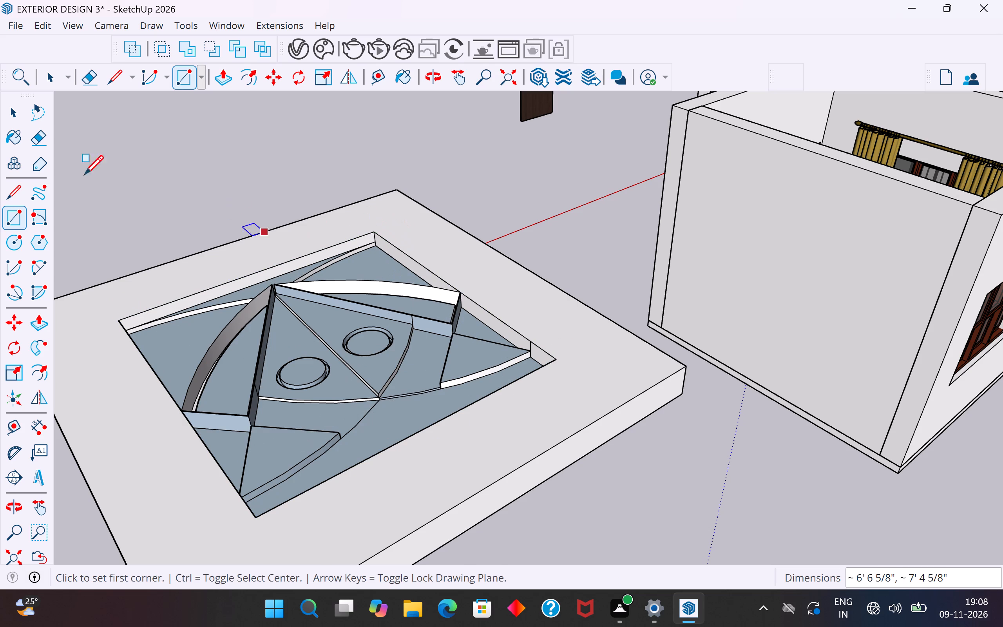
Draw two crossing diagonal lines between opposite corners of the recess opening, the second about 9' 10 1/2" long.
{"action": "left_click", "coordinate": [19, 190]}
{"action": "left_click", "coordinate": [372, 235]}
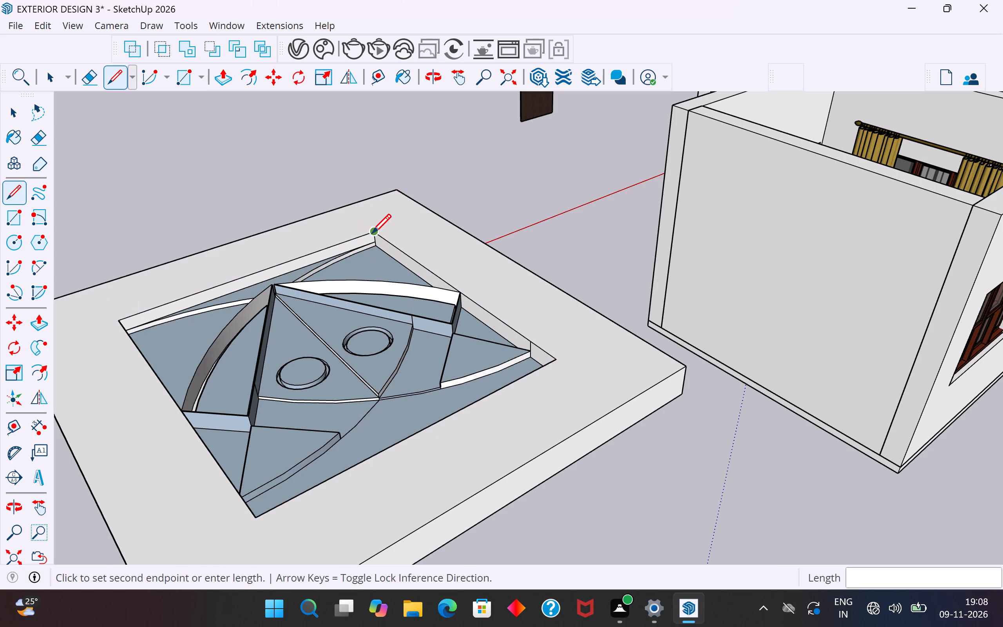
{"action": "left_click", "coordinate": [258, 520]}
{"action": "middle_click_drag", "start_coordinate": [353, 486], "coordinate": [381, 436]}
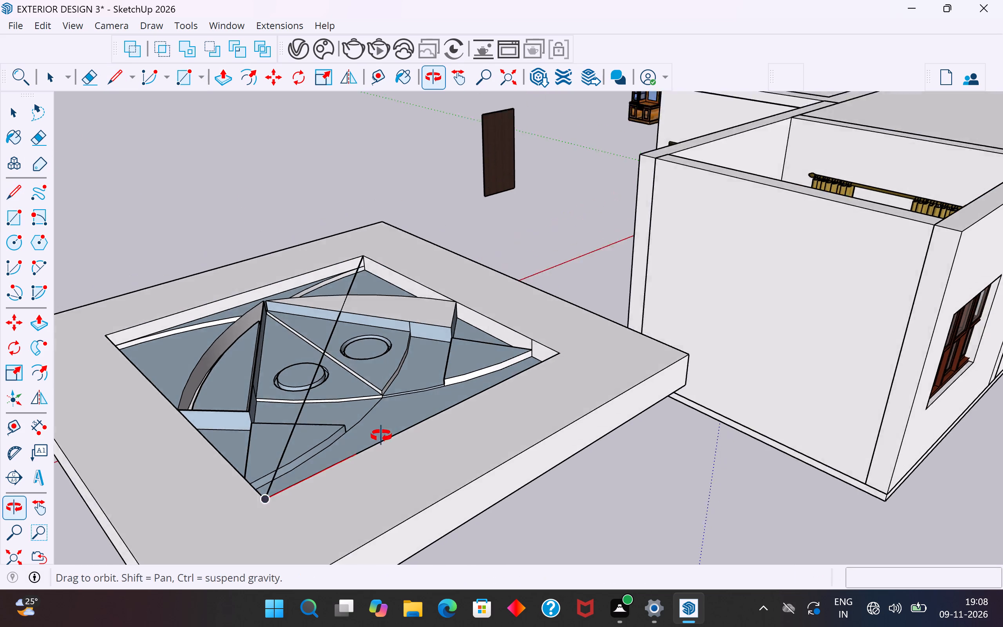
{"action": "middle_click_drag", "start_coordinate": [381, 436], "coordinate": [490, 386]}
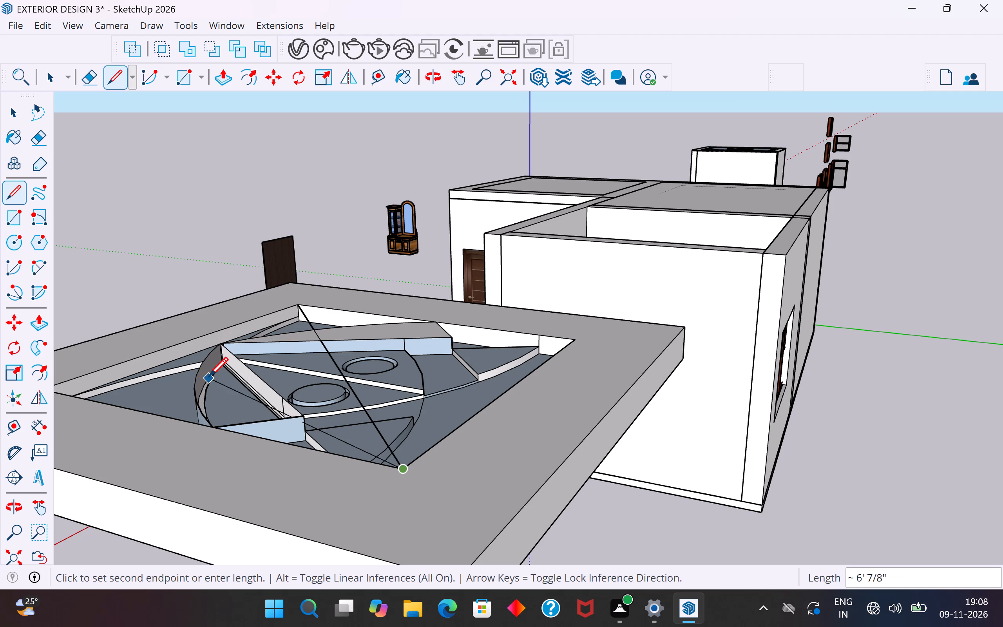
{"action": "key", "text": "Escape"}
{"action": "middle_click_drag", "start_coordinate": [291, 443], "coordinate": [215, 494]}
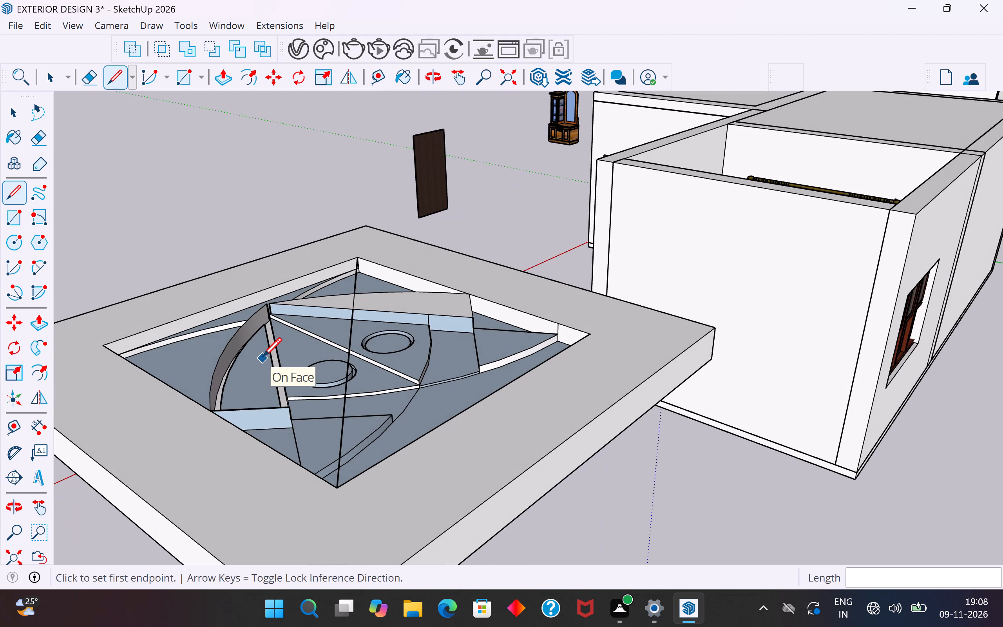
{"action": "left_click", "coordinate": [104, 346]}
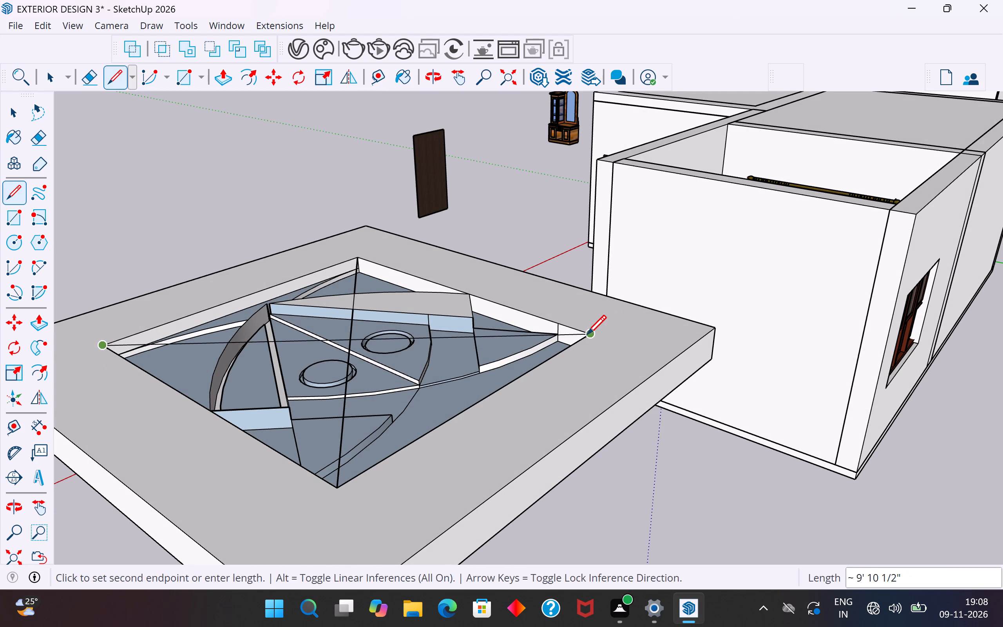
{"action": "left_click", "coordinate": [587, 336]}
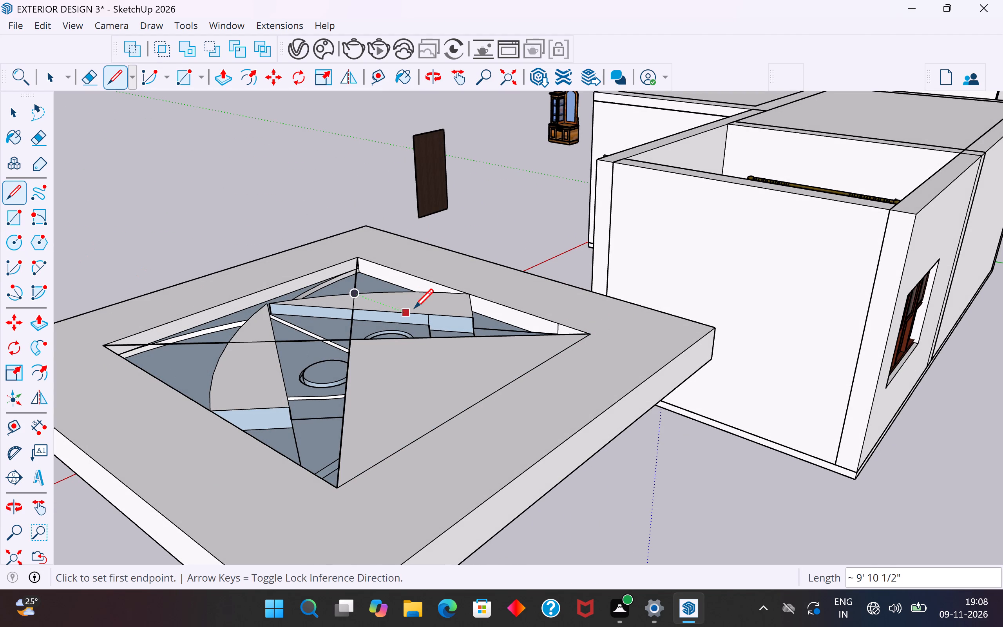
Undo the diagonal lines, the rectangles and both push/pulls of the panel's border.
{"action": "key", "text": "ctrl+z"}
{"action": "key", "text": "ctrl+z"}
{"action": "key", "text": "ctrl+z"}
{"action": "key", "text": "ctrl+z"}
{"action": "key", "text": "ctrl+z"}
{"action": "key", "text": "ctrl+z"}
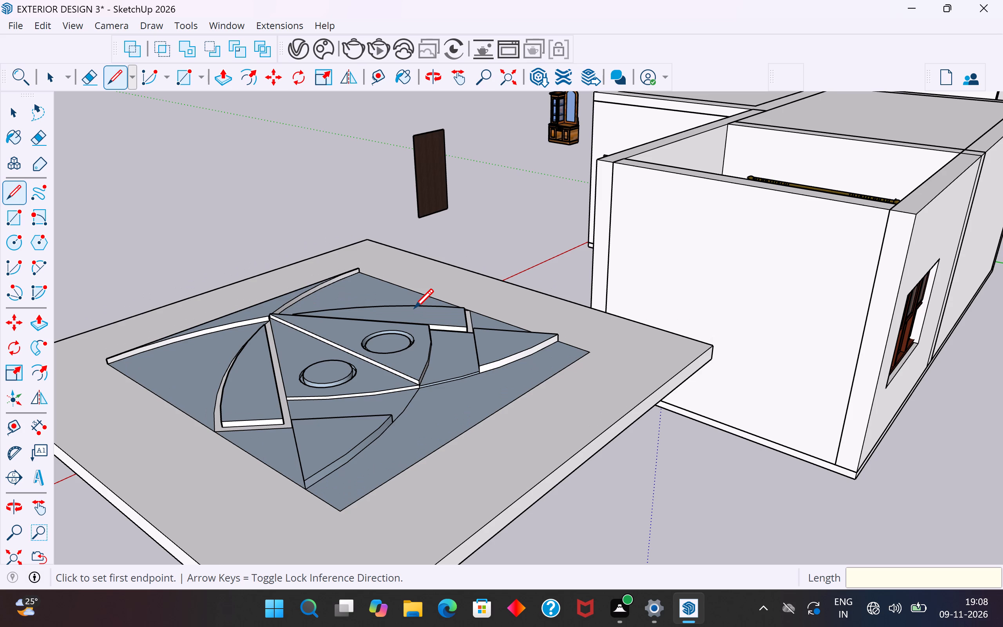
Examine the panel's relief and border edges from the sides and from underneath.
{"action": "middle_click_drag", "start_coordinate": [486, 362], "coordinate": [637, 278]}
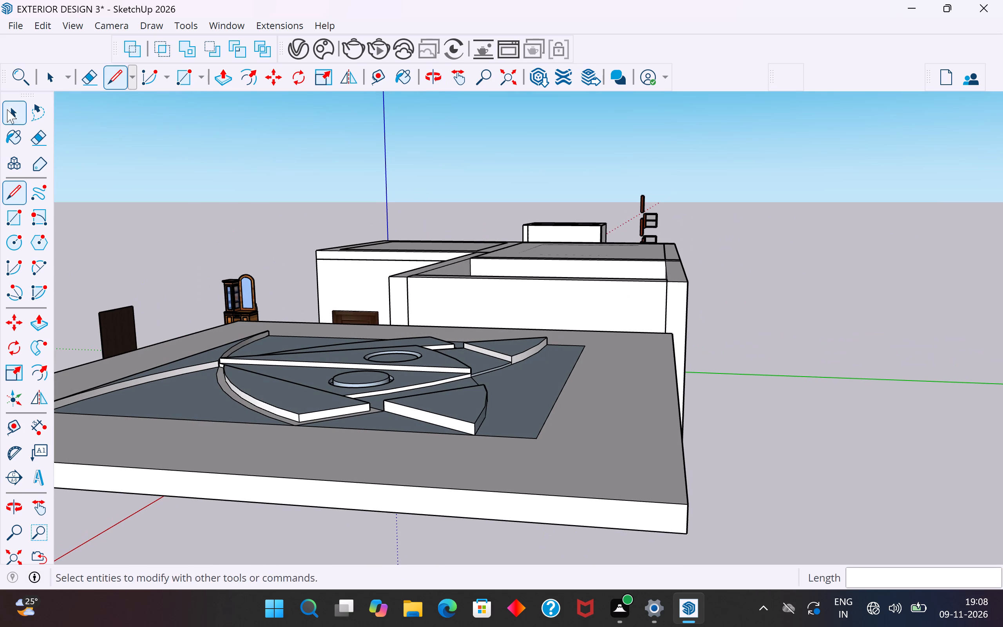
{"action": "left_click", "coordinate": [7, 109]}
{"action": "left_click", "coordinate": [183, 190]}
{"action": "middle_click_drag", "start_coordinate": [450, 358], "coordinate": [842, 362]}
{"action": "middle_click_drag", "start_coordinate": [675, 419], "coordinate": [770, 367]}
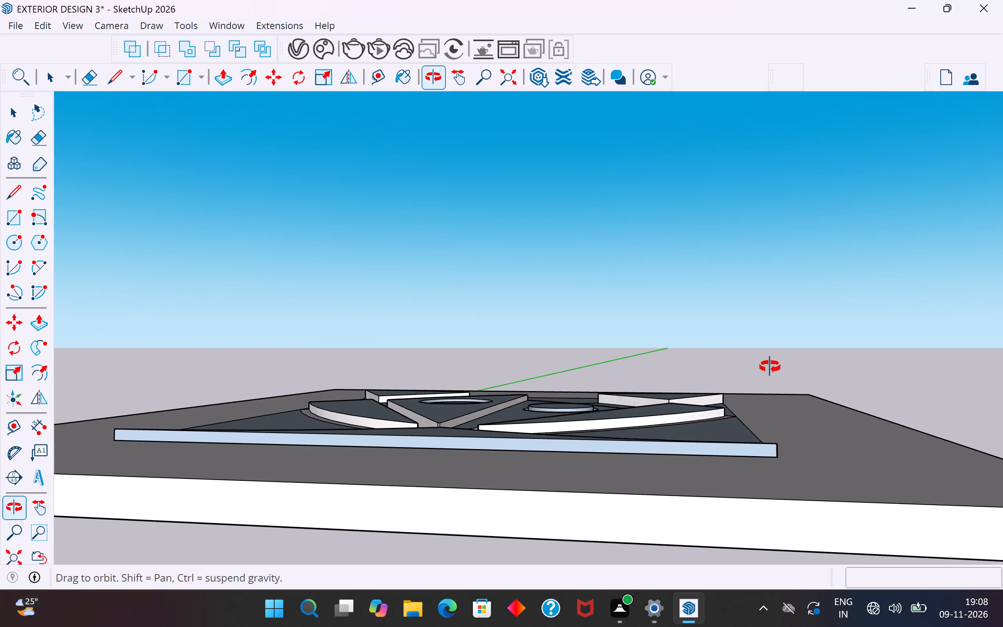
{"action": "middle_click_drag", "start_coordinate": [770, 367], "coordinate": [191, 387]}
{"action": "middle_click_drag", "start_coordinate": [582, 357], "coordinate": [518, 245]}
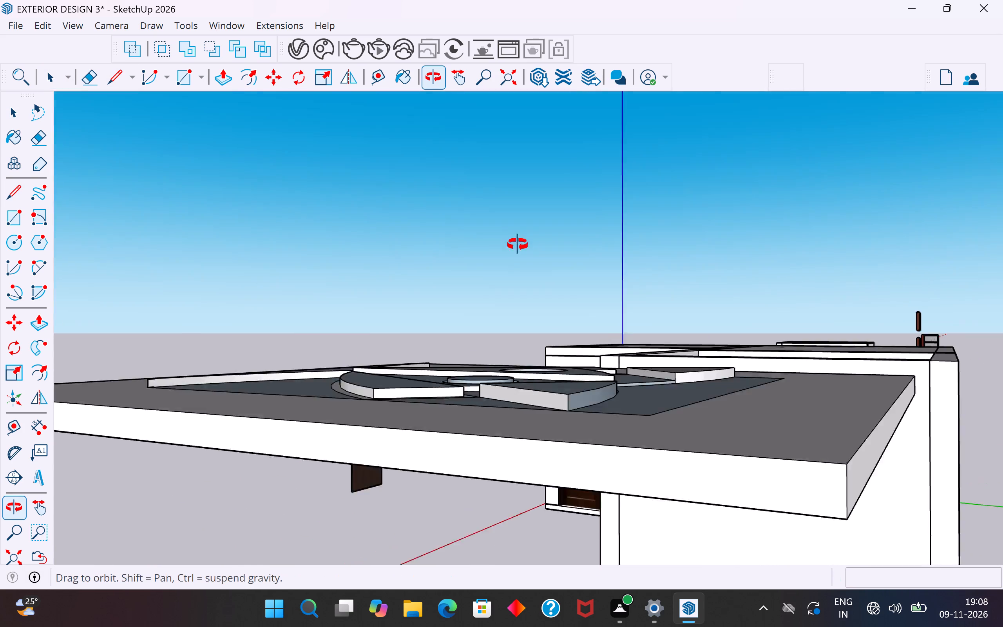
{"action": "middle_click_drag", "start_coordinate": [518, 245], "coordinate": [519, 203]}
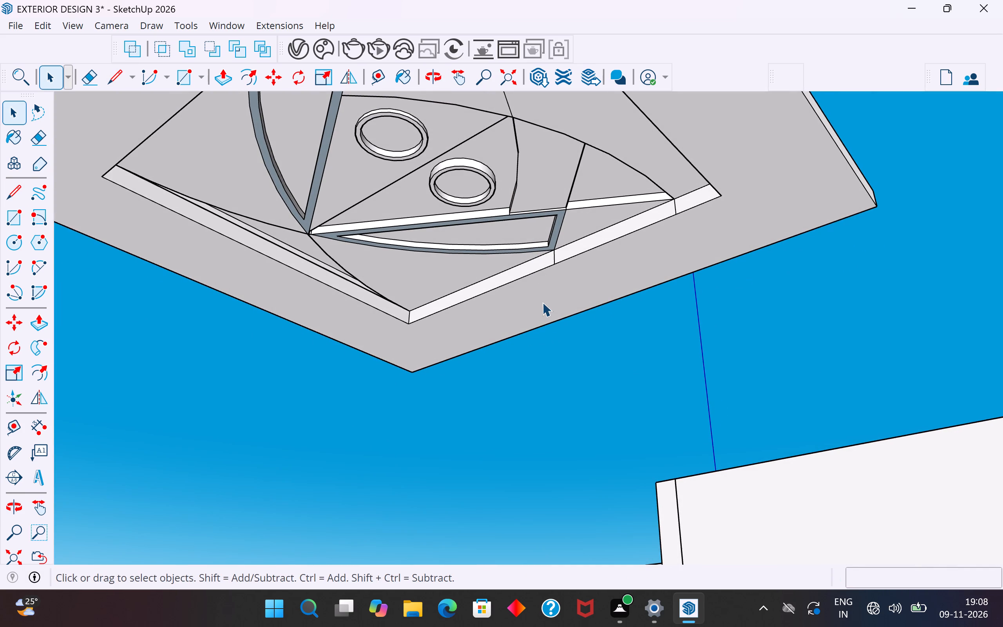
Reverse the back-facing surface of the first curved triangular frame in the panel's relief.
{"action": "scroll", "coordinate": [542, 302], "scroll_direction": "up", "scroll_amount": 2}
{"action": "middle_click_drag", "start_coordinate": [494, 313], "coordinate": [868, 265]}
{"action": "scroll", "coordinate": [588, 241], "scroll_direction": "up", "scroll_amount": 3}
{"action": "scroll", "coordinate": [501, 320], "scroll_direction": "down", "scroll_amount": 8}
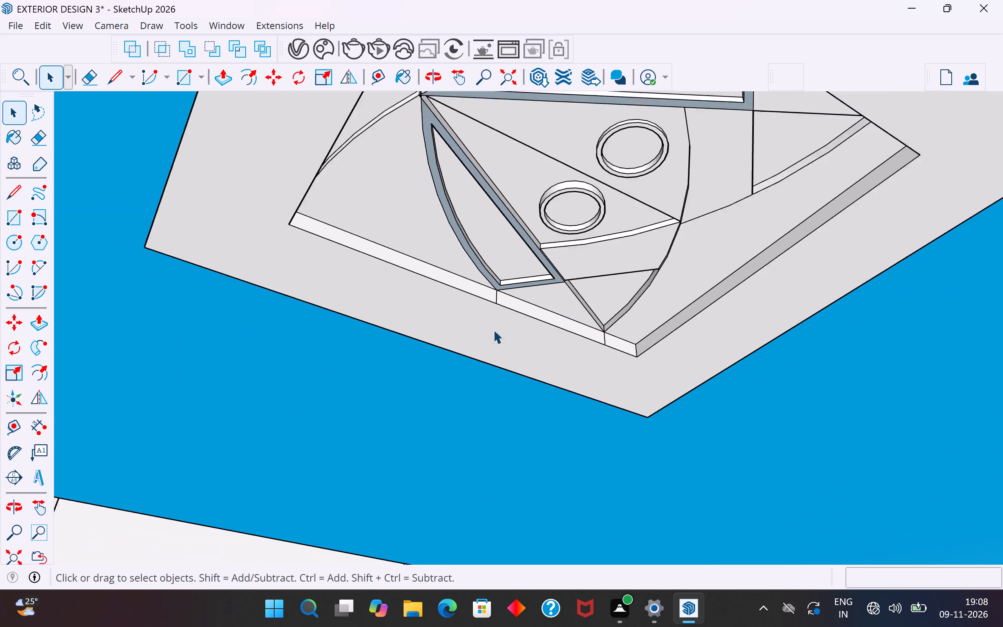
{"action": "scroll", "coordinate": [493, 330], "scroll_direction": "down", "scroll_amount": 4}
{"action": "middle_click_drag", "start_coordinate": [567, 276], "coordinate": [622, 87]}
{"action": "scroll", "coordinate": [572, 220], "scroll_direction": "up", "scroll_amount": 16}
{"action": "double_click", "coordinate": [585, 193]}
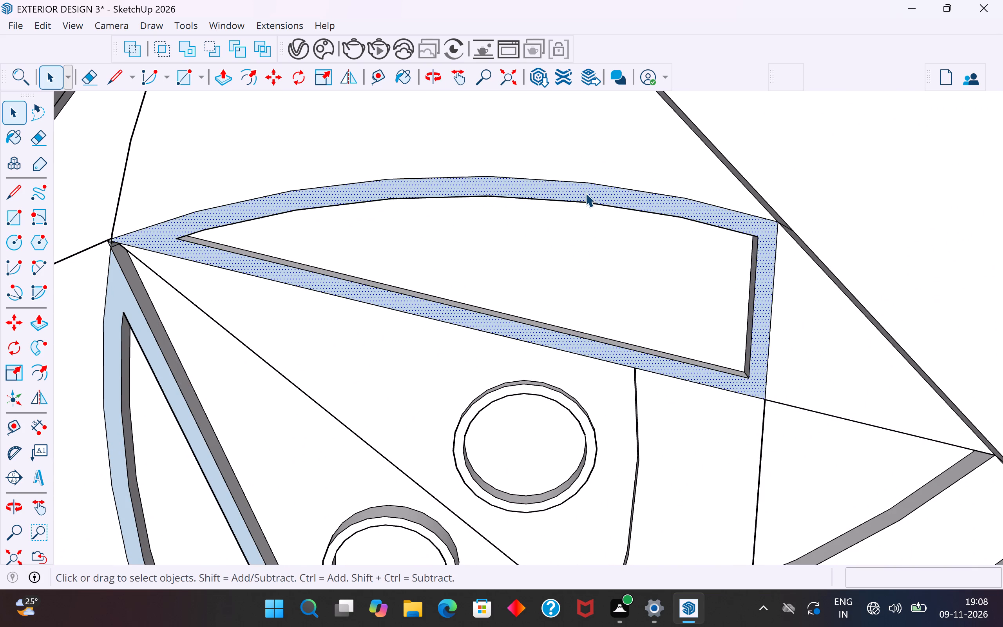
{"action": "right_click", "coordinate": [585, 193]}
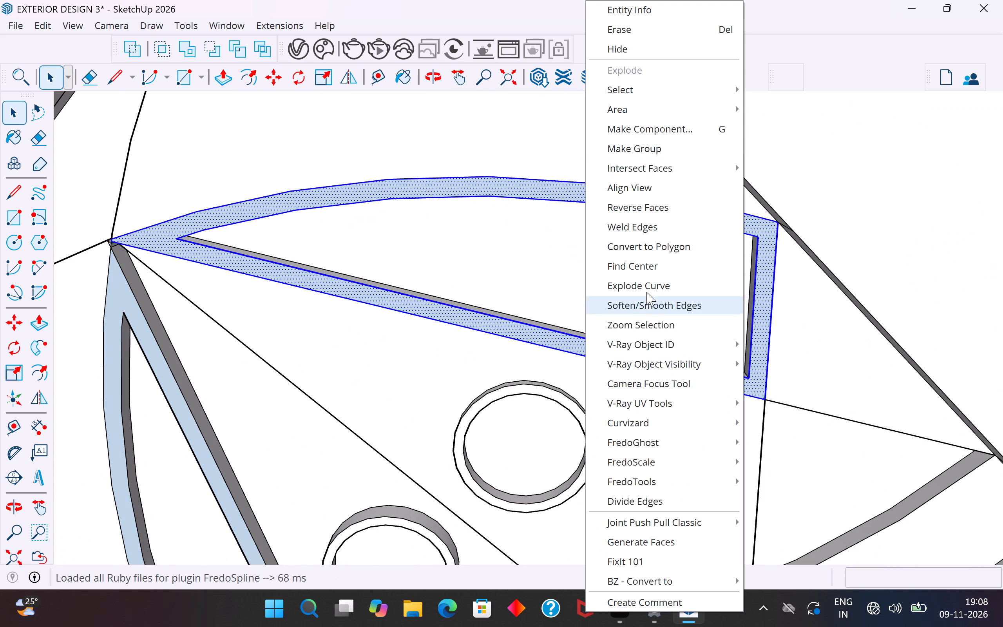
{"action": "left_click", "coordinate": [642, 207]}
{"action": "scroll", "coordinate": [481, 366], "scroll_direction": "down", "scroll_amount": 5}
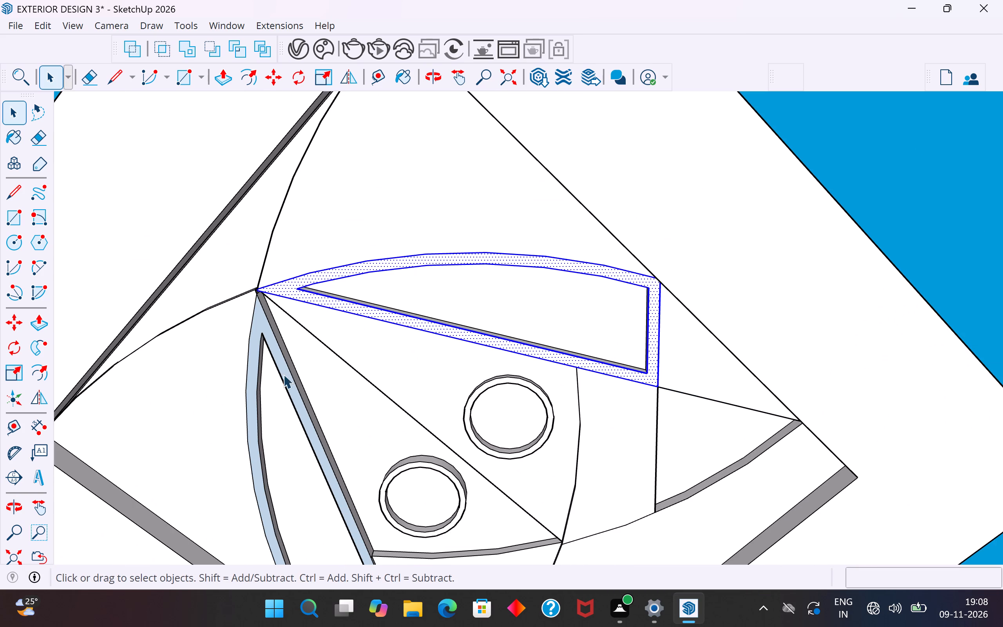
Reverse the back-facing surface of the second curved triangular frame on the other side of the two rings.
{"action": "left_click", "coordinate": [284, 361]}
{"action": "middle_click_drag", "start_coordinate": [295, 366], "coordinate": [243, 566]}
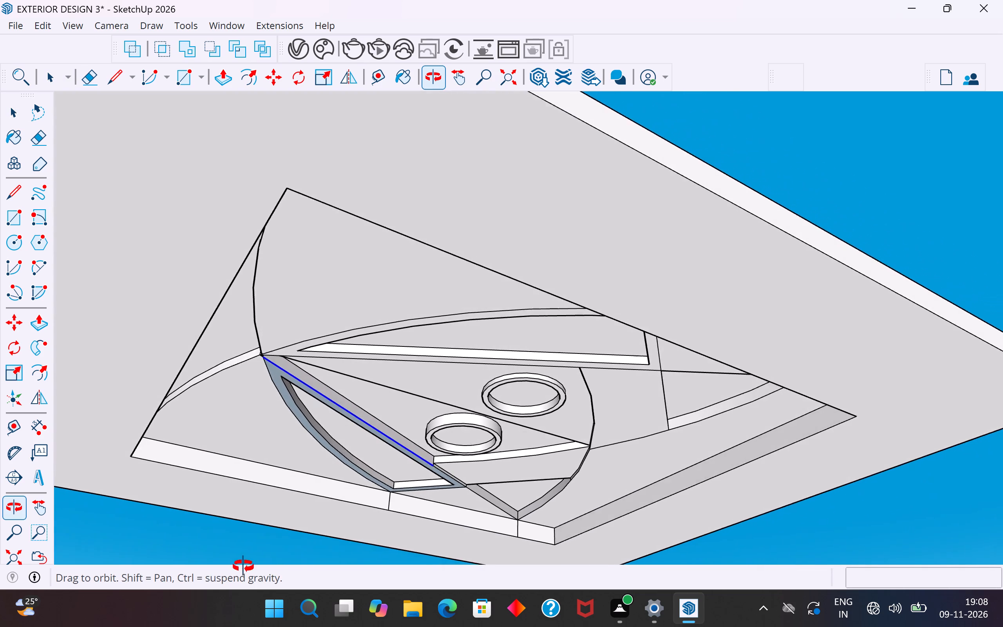
{"action": "middle_click_drag", "start_coordinate": [243, 566], "coordinate": [266, 562]}
{"action": "scroll", "coordinate": [502, 286], "scroll_direction": "down", "scroll_amount": 4}
{"action": "middle_click_drag", "start_coordinate": [428, 365], "coordinate": [628, 191]}
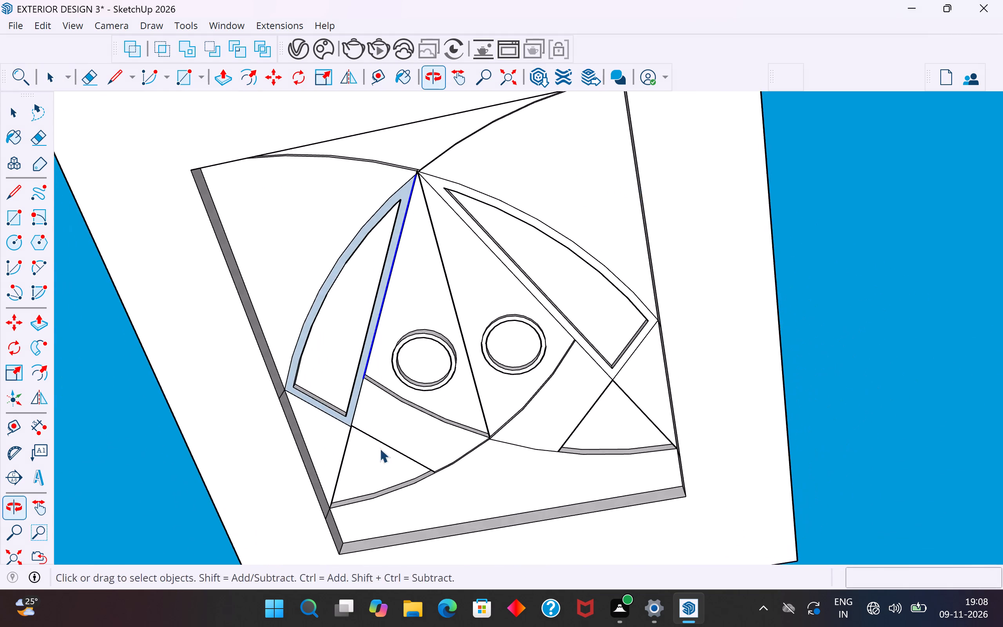
{"action": "middle_click_drag", "start_coordinate": [378, 448], "coordinate": [466, 138]}
{"action": "middle_click_drag", "start_coordinate": [398, 319], "coordinate": [420, 150]}
{"action": "scroll", "coordinate": [406, 404], "scroll_direction": "up", "scroll_amount": 8}
{"action": "middle_click_drag", "start_coordinate": [493, 452], "coordinate": [481, 442]}
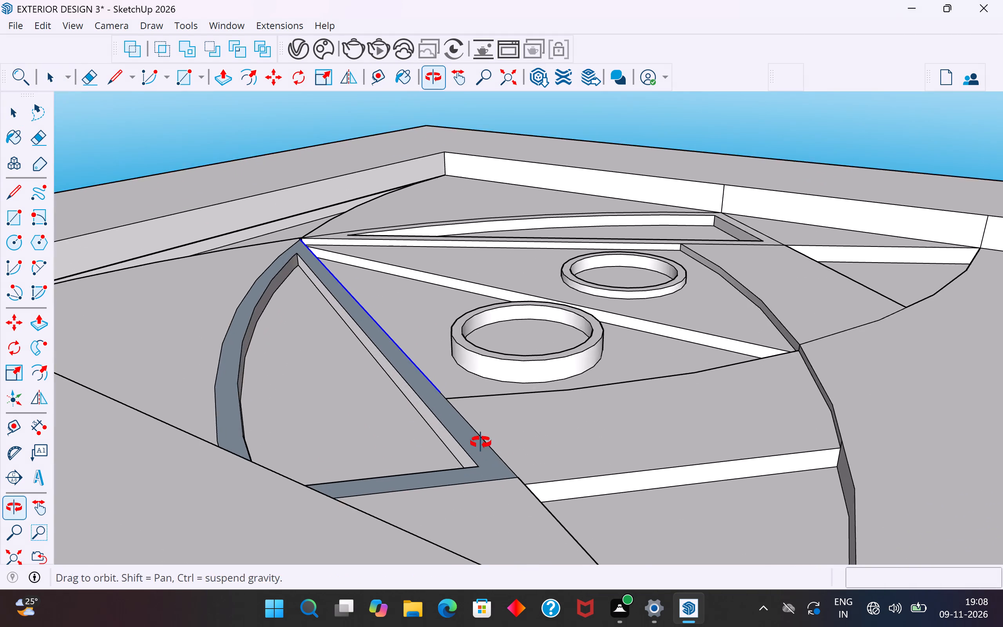
{"action": "middle_click_drag", "start_coordinate": [481, 442], "coordinate": [384, 381]}
{"action": "scroll", "coordinate": [383, 366], "scroll_direction": "up", "scroll_amount": 7}
{"action": "middle_click_drag", "start_coordinate": [343, 360], "coordinate": [413, 413]}
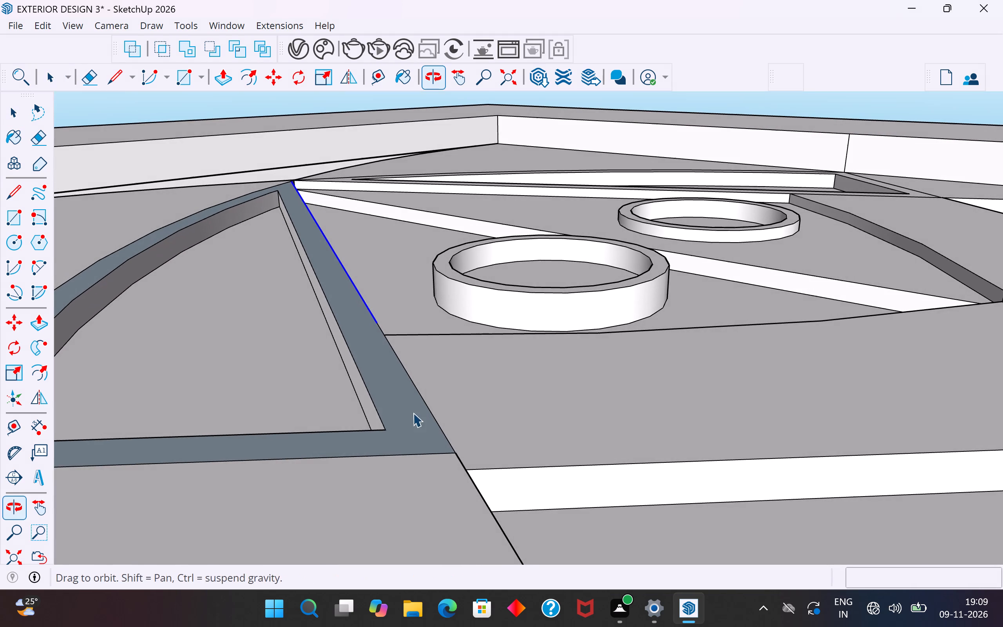
{"action": "middle_click_drag", "start_coordinate": [411, 423], "coordinate": [414, 427]}
{"action": "triple_click", "coordinate": [414, 427]}
{"action": "left_click", "coordinate": [414, 427]}
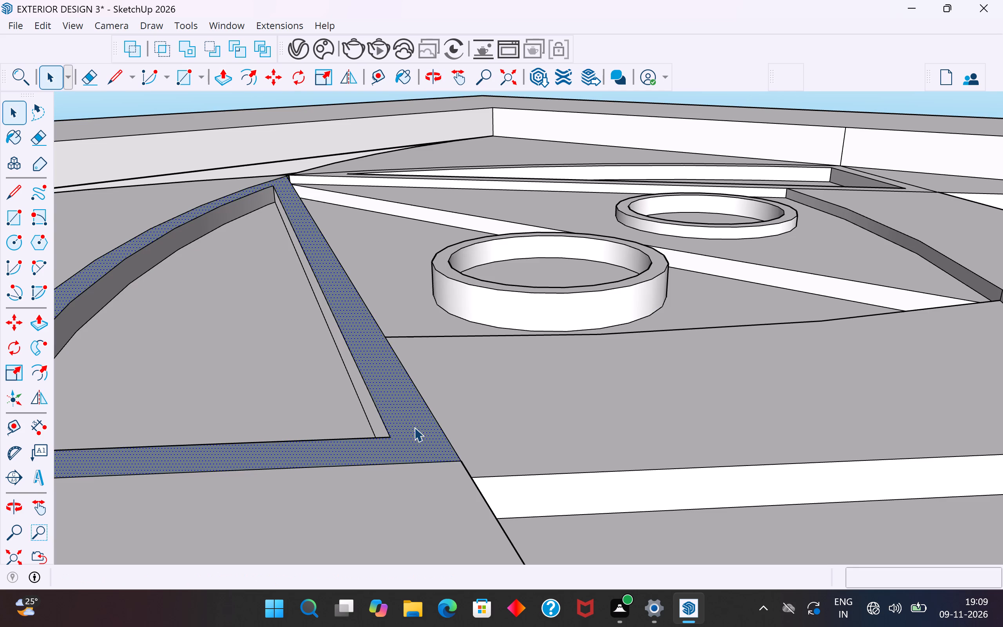
{"action": "right_click", "coordinate": [414, 427]}
{"action": "left_click", "coordinate": [483, 208]}
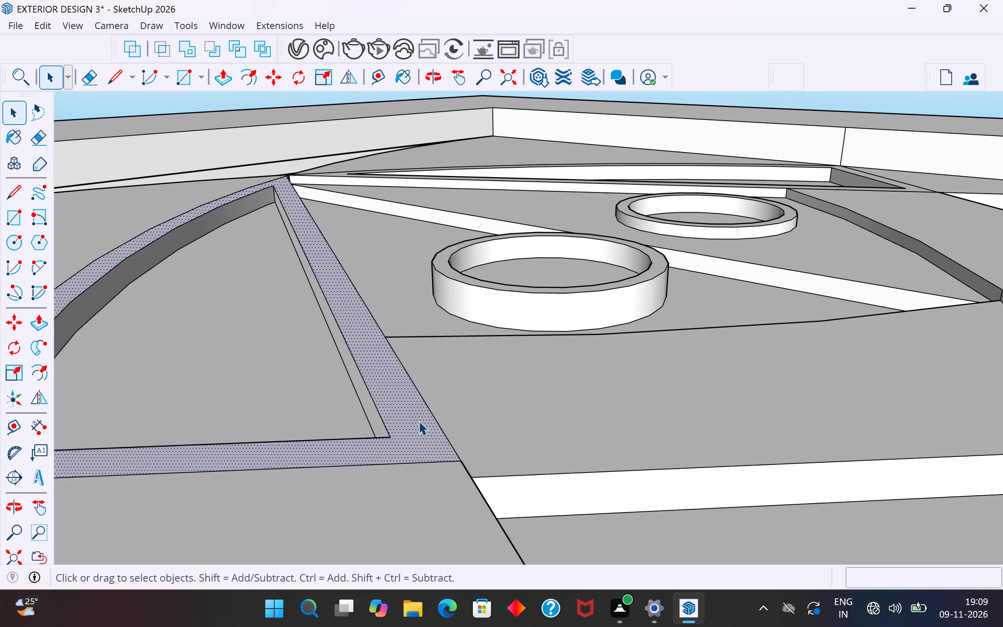
Examine the whole panel's recessed face and its opposite face with the raised relief.
{"action": "scroll", "coordinate": [415, 425], "scroll_direction": "down", "scroll_amount": 16}
{"action": "left_click", "coordinate": [949, 486]}
{"action": "scroll", "coordinate": [492, 415], "scroll_direction": "down", "scroll_amount": 5}
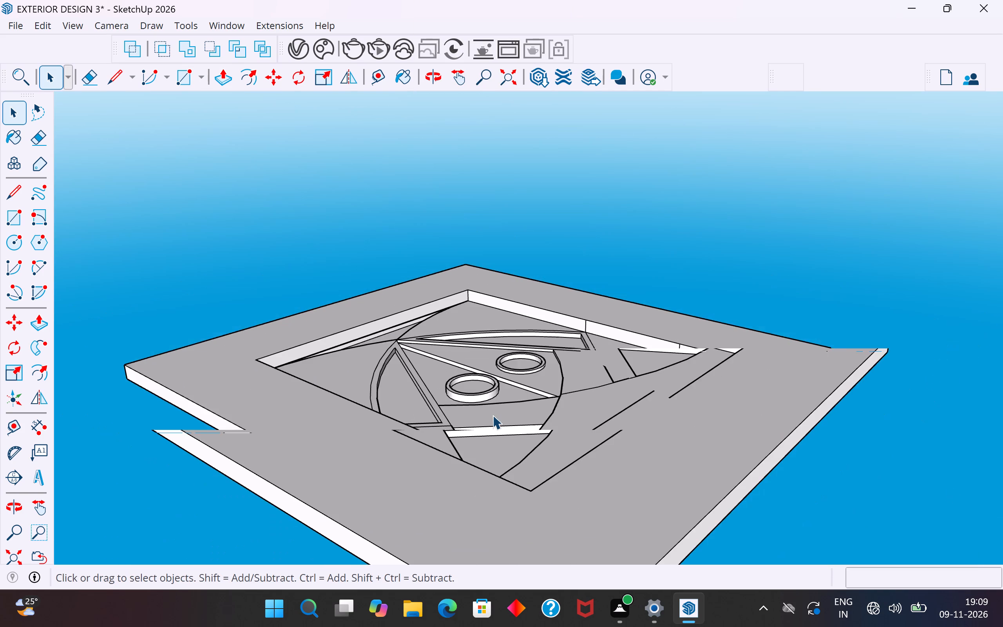
{"action": "scroll", "coordinate": [492, 415], "scroll_direction": "down", "scroll_amount": 5}
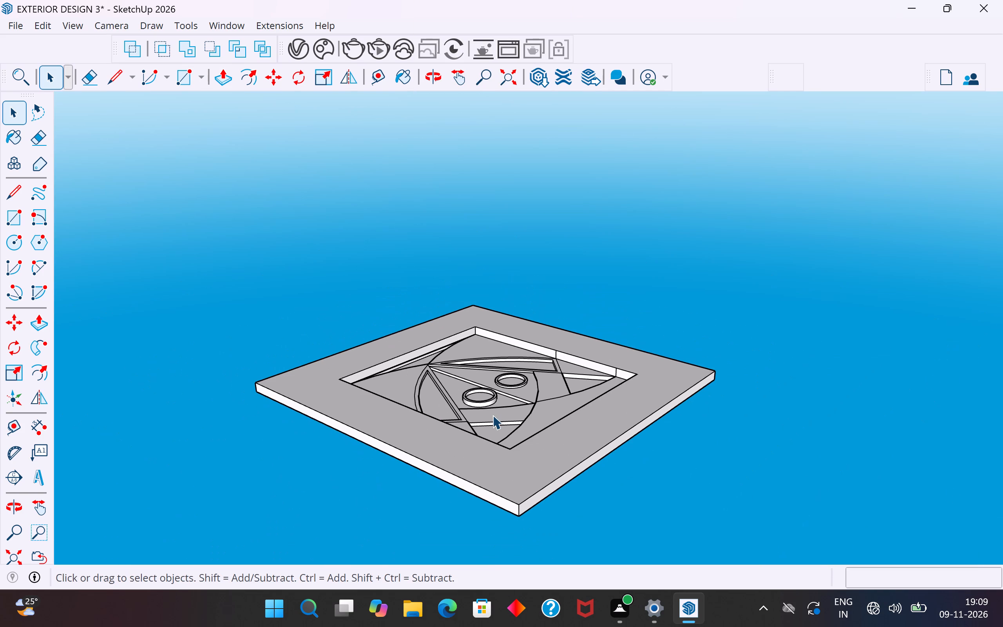
{"action": "left_click", "coordinate": [492, 415]}
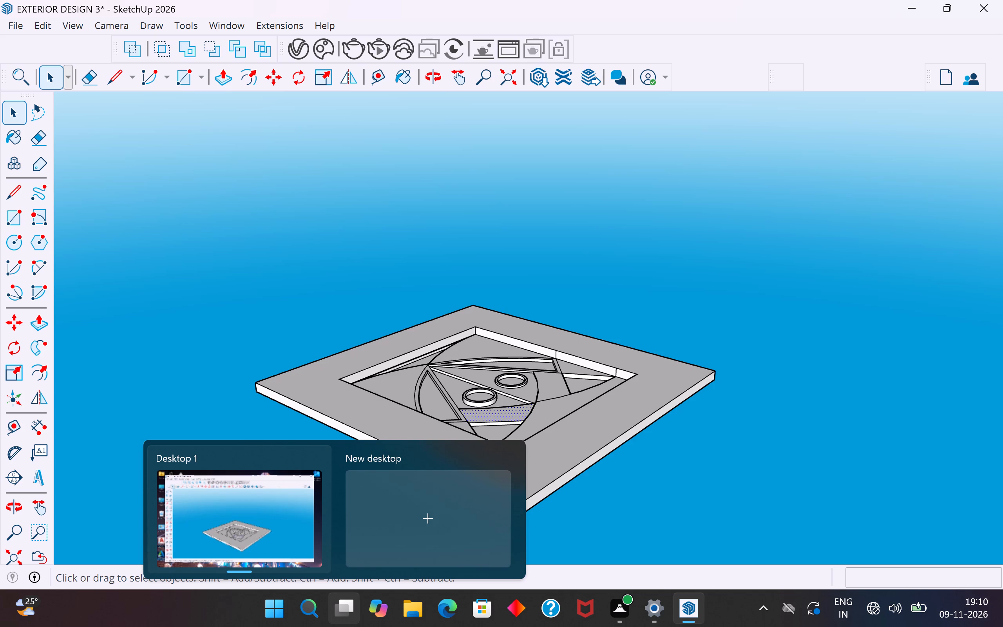
{"action": "scroll", "coordinate": [510, 391], "scroll_direction": "up", "scroll_amount": 4}
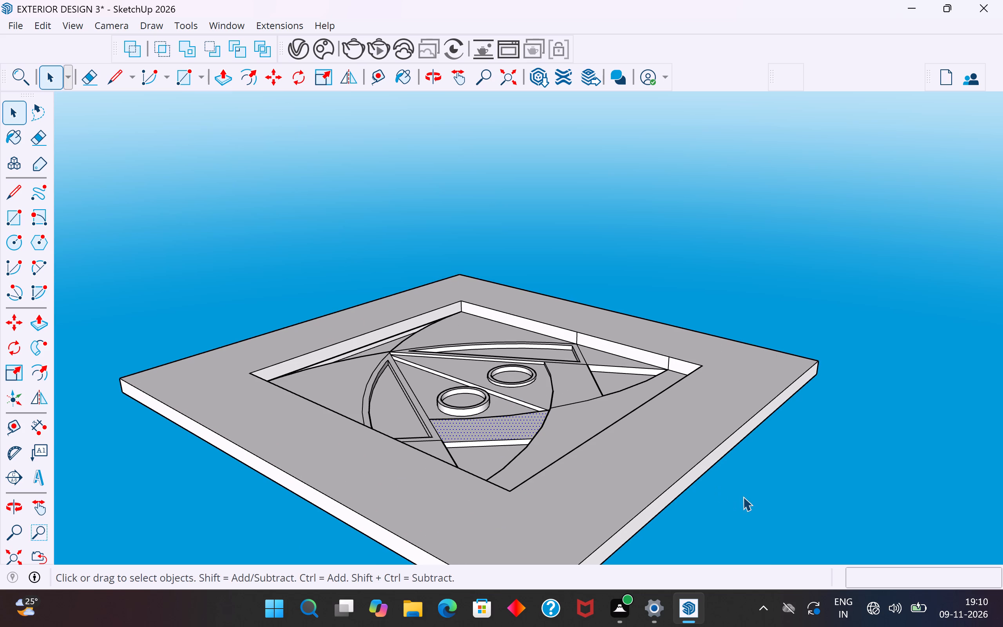
{"action": "left_click", "coordinate": [743, 497]}
{"action": "scroll", "coordinate": [714, 474], "scroll_direction": "up", "scroll_amount": 1}
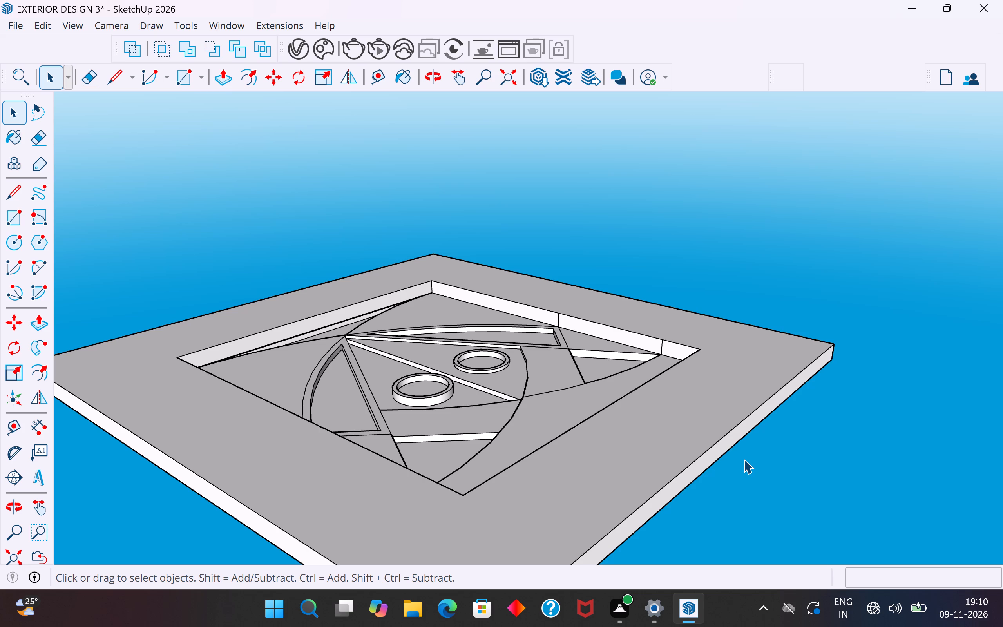
{"action": "middle_click_drag", "start_coordinate": [820, 448], "coordinate": [522, 474]}
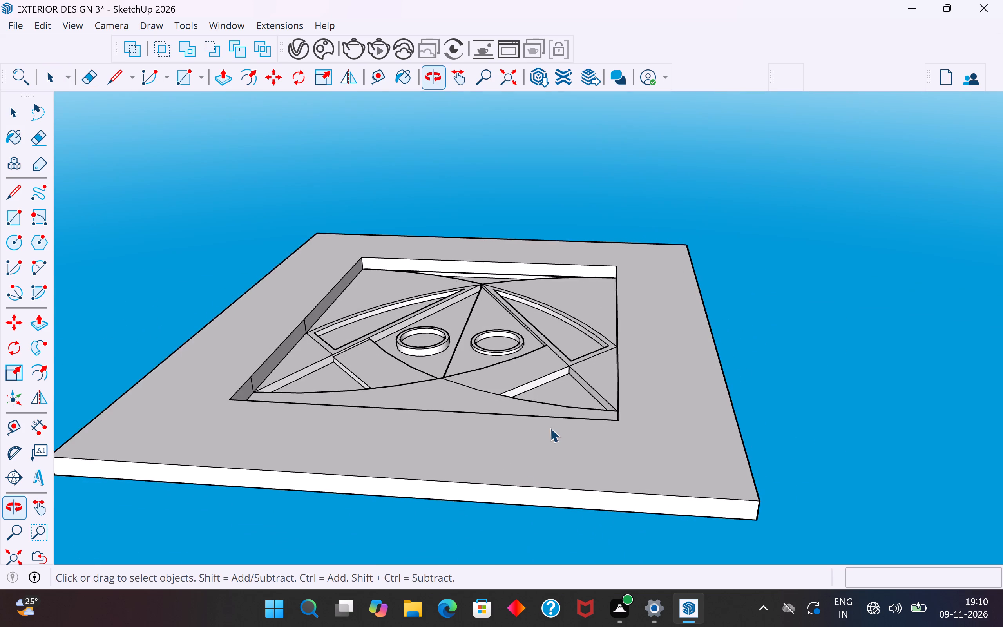
{"action": "scroll", "coordinate": [550, 428], "scroll_direction": "down", "scroll_amount": 5}
{"action": "middle_click_drag", "start_coordinate": [520, 400], "coordinate": [555, 567]}
{"action": "middle_click_drag", "start_coordinate": [546, 494], "coordinate": [560, 234]}
{"action": "middle_click_drag", "start_coordinate": [566, 362], "coordinate": [574, 85]}
{"action": "middle_click_drag", "start_coordinate": [577, 321], "coordinate": [623, 118]}
{"action": "middle_click_drag", "start_coordinate": [551, 431], "coordinate": [610, 187]}
{"action": "scroll", "coordinate": [578, 477], "scroll_direction": "up", "scroll_amount": 1}
{"action": "middle_click_drag", "start_coordinate": [582, 474], "coordinate": [612, 351]}
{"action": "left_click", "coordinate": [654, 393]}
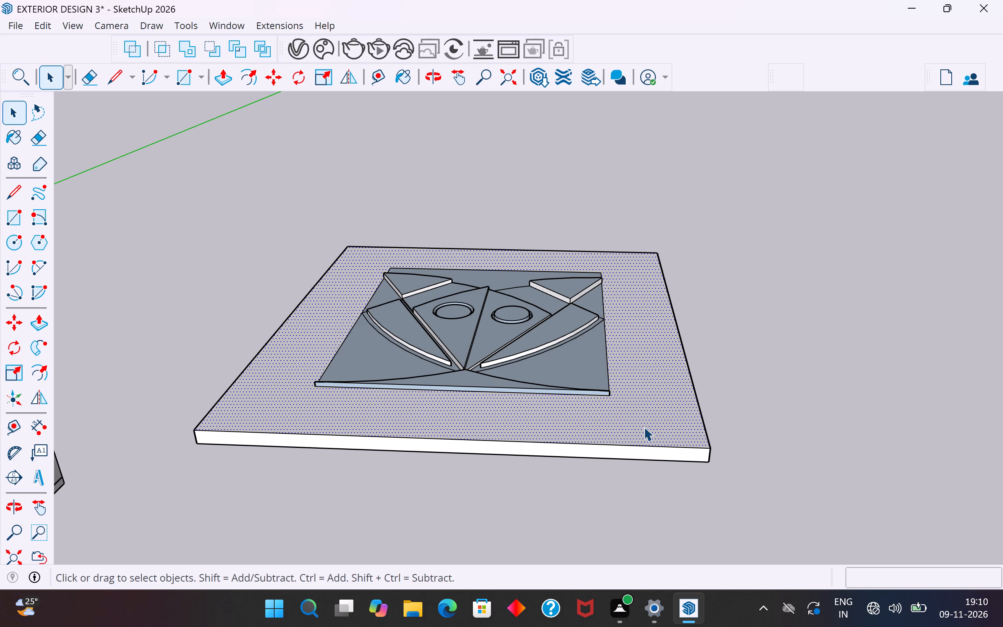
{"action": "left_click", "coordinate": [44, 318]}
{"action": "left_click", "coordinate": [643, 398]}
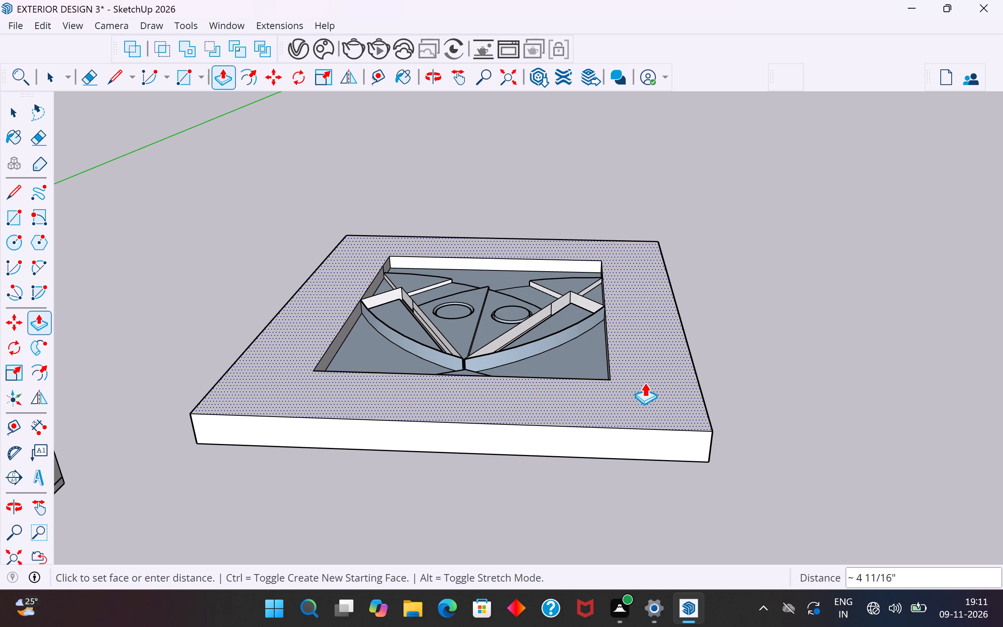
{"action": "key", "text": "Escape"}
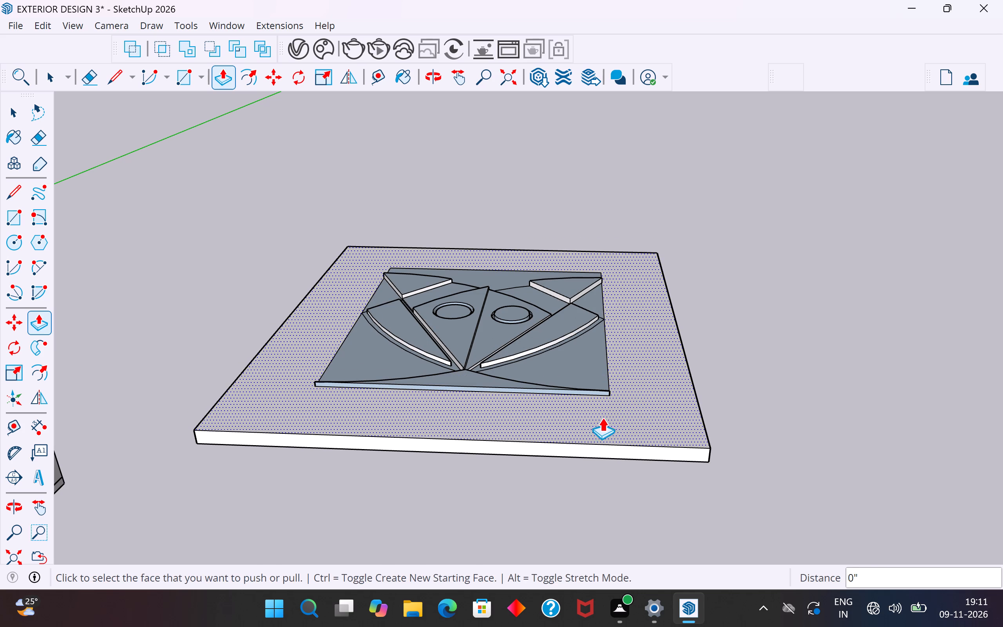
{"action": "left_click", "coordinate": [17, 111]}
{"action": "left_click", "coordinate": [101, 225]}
Reverse the two tiny back-facing triangles at the apex where the two curved frames meet.
{"action": "middle_click_drag", "start_coordinate": [362, 378], "coordinate": [553, 314]}
{"action": "scroll", "coordinate": [572, 359], "scroll_direction": "up", "scroll_amount": 4}
{"action": "scroll", "coordinate": [615, 350], "scroll_direction": "up", "scroll_amount": 1}
{"action": "middle_click_drag", "start_coordinate": [615, 350], "coordinate": [898, 371]}
{"action": "middle_click_drag", "start_coordinate": [719, 403], "coordinate": [830, 358]}
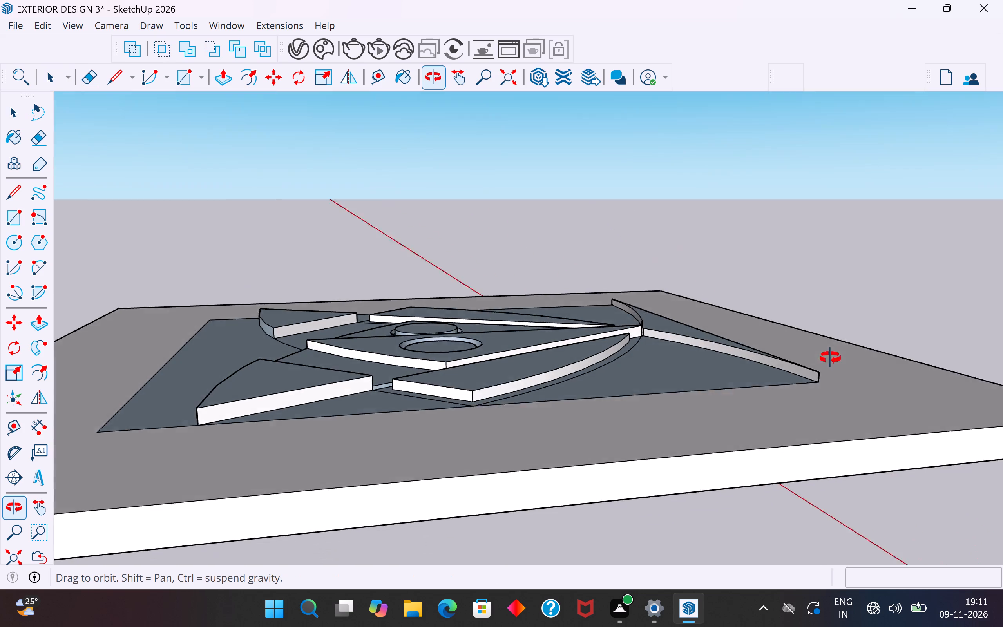
{"action": "middle_click_drag", "start_coordinate": [830, 358], "coordinate": [793, 410]}
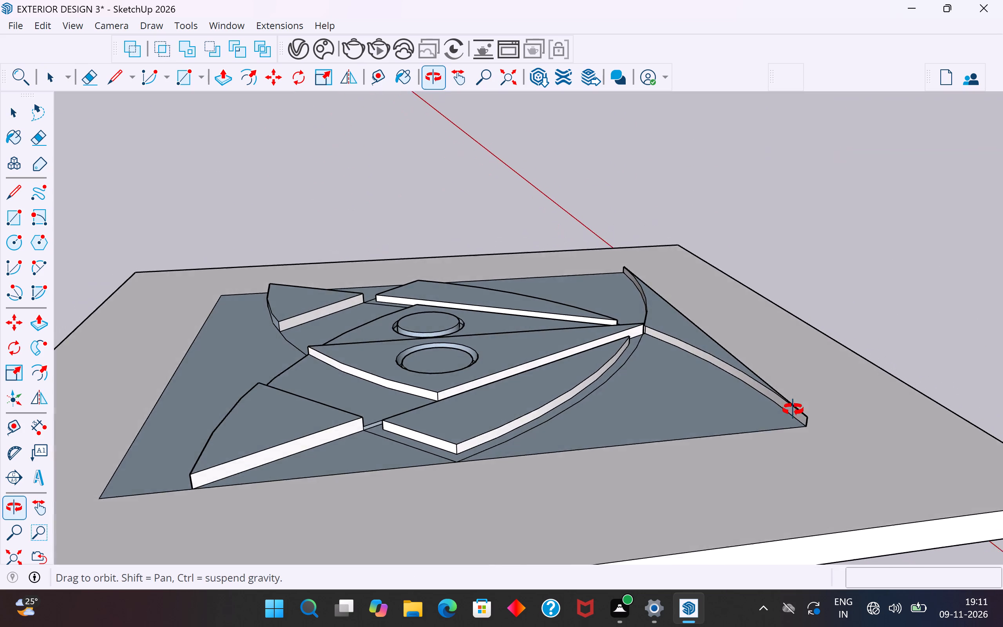
{"action": "middle_click_drag", "start_coordinate": [793, 410], "coordinate": [639, 127]}
{"action": "middle_click_drag", "start_coordinate": [640, 300], "coordinate": [668, 83]}
{"action": "middle_click_drag", "start_coordinate": [671, 374], "coordinate": [657, 121]}
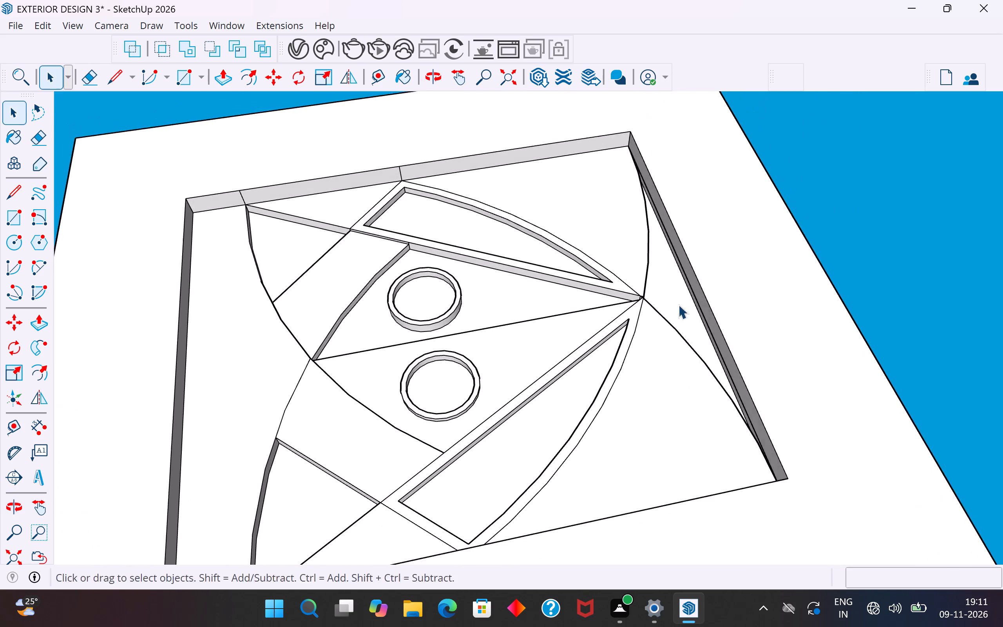
{"action": "middle_click_drag", "start_coordinate": [683, 319], "coordinate": [656, 142]}
{"action": "scroll", "coordinate": [683, 319], "scroll_direction": "up", "scroll_amount": 8}
{"action": "middle_click_drag", "start_coordinate": [679, 314], "coordinate": [529, 299]}
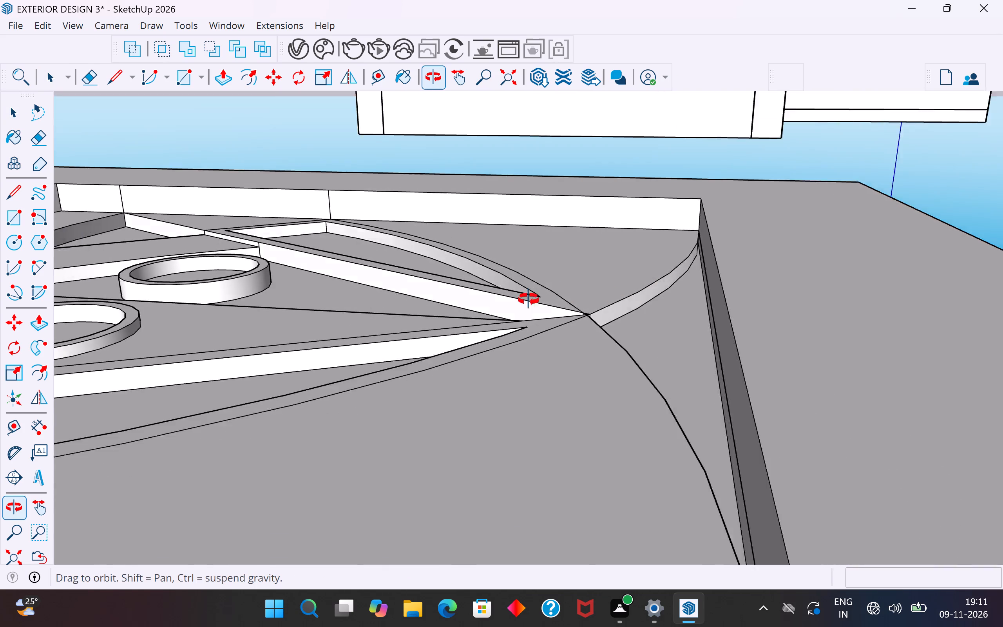
{"action": "middle_click_drag", "start_coordinate": [529, 299], "coordinate": [493, 419]}
{"action": "scroll", "coordinate": [556, 361], "scroll_direction": "up", "scroll_amount": 11}
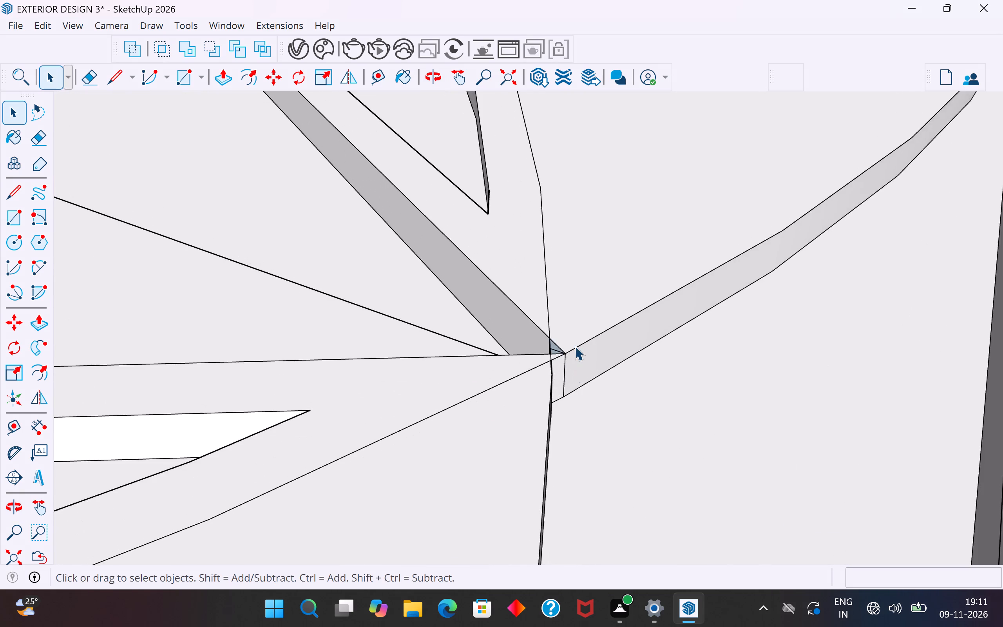
{"action": "scroll", "coordinate": [575, 346], "scroll_direction": "up", "scroll_amount": 20}
{"action": "scroll", "coordinate": [575, 346], "scroll_direction": "up", "scroll_amount": 1}
{"action": "middle_click_drag", "start_coordinate": [520, 369], "coordinate": [862, 318]}
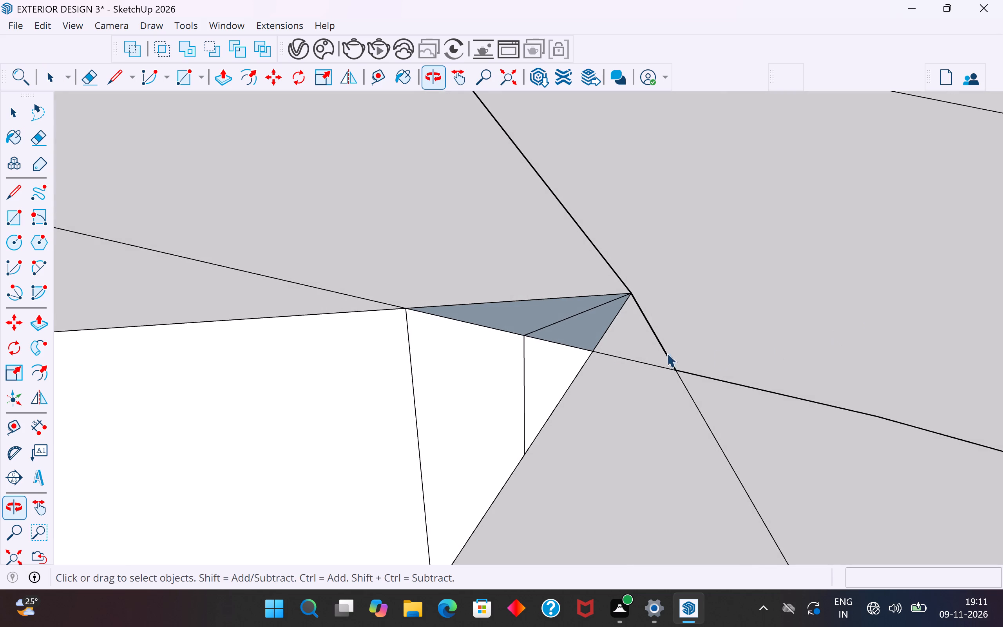
{"action": "left_click", "coordinate": [588, 329]}
{"action": "right_click", "coordinate": [590, 328]}
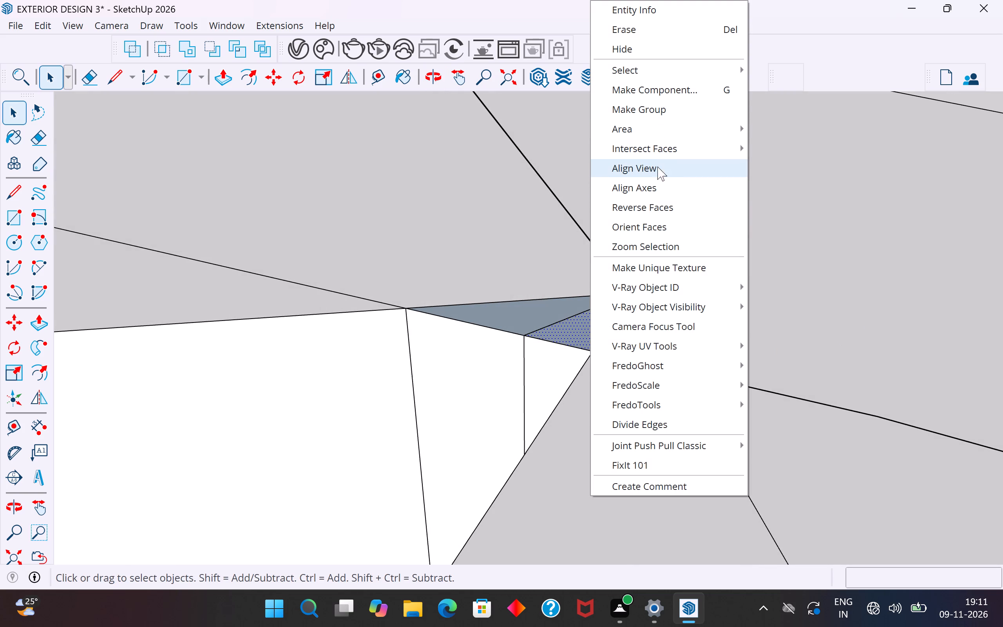
{"action": "left_click", "coordinate": [657, 205]}
{"action": "left_click", "coordinate": [532, 326]}
{"action": "right_click", "coordinate": [532, 326]}
{"action": "left_click", "coordinate": [600, 150]}
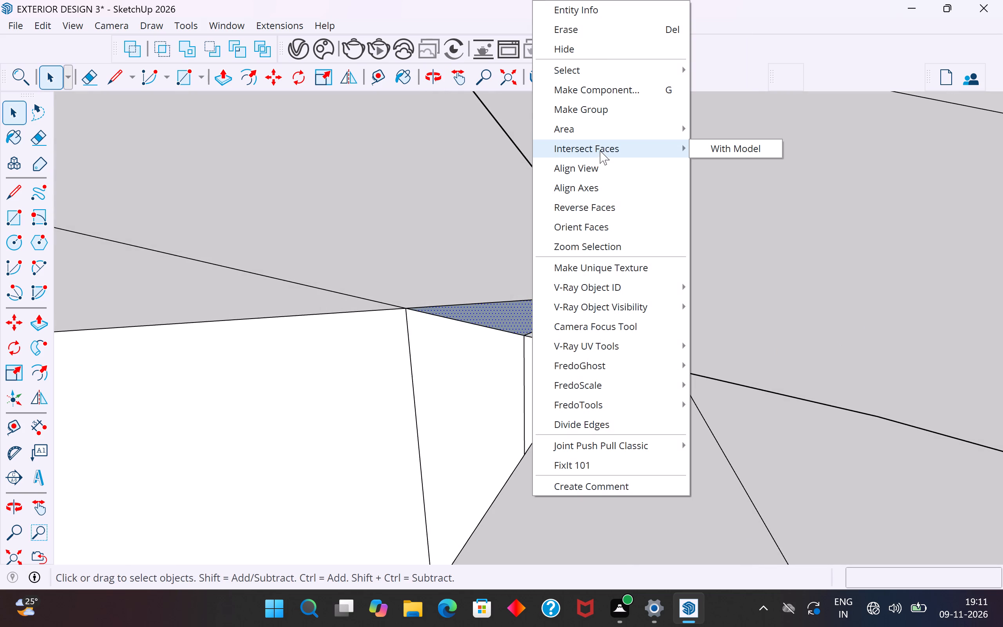
{"action": "left_click", "coordinate": [597, 209]}
Delete the edge between the two tiny apex triangles and the vertical edge splitting the wall below it.
{"action": "scroll", "coordinate": [547, 447], "scroll_direction": "down", "scroll_amount": 10}
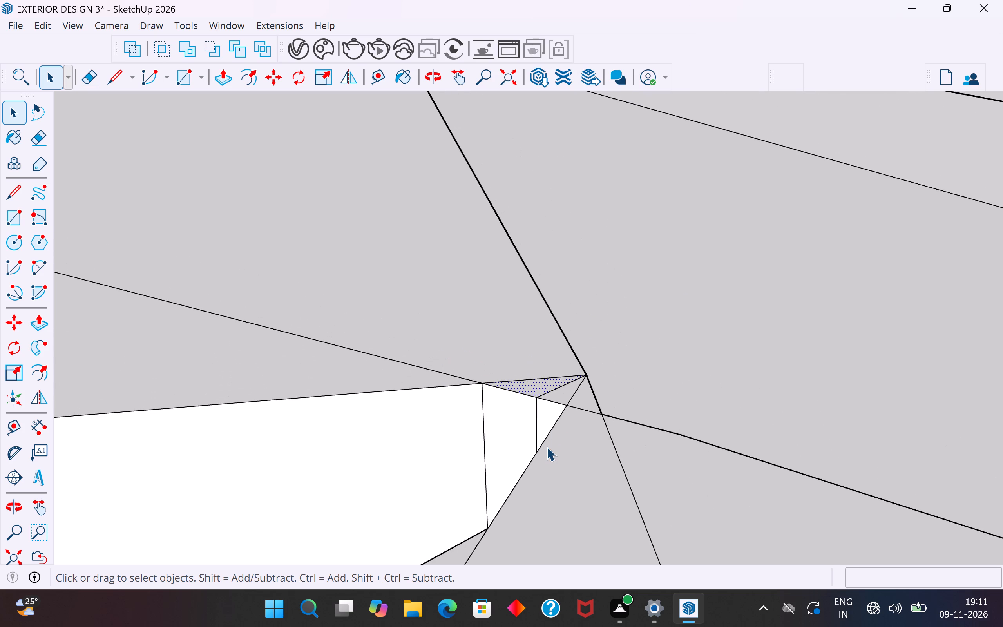
{"action": "scroll", "coordinate": [497, 426], "scroll_direction": "down", "scroll_amount": 18}
{"action": "middle_click_drag", "start_coordinate": [505, 440], "coordinate": [730, 455]}
{"action": "scroll", "coordinate": [585, 416], "scroll_direction": "up", "scroll_amount": 12}
{"action": "left_click", "coordinate": [575, 413]}
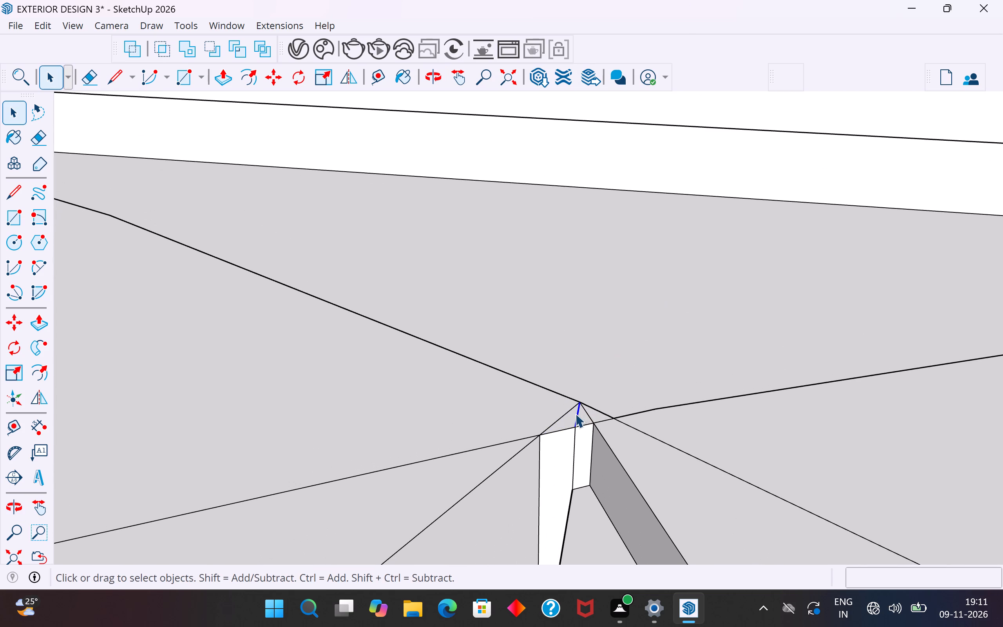
{"action": "key", "text": "Delete"}
{"action": "left_click", "coordinate": [574, 445]}
{"action": "key", "text": "Delete"}
Delete the two short stray edges bounding the sliver triangle at the apex so the faces merge.
{"action": "scroll", "coordinate": [574, 445], "scroll_direction": "down", "scroll_amount": 1}
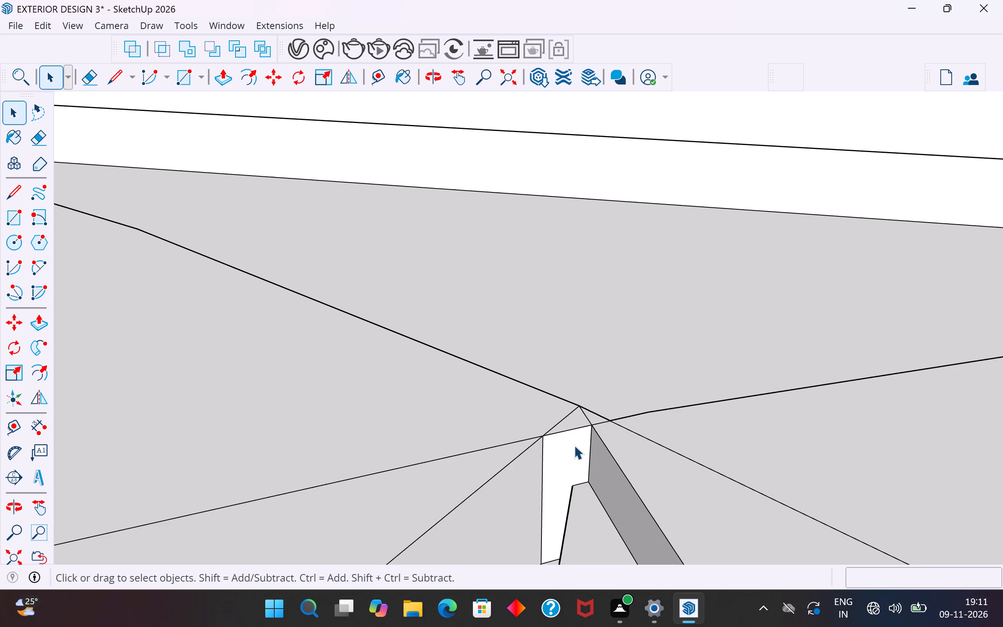
{"action": "scroll", "coordinate": [570, 483], "scroll_direction": "down", "scroll_amount": 13}
{"action": "middle_click_drag", "start_coordinate": [528, 466], "coordinate": [710, 532]}
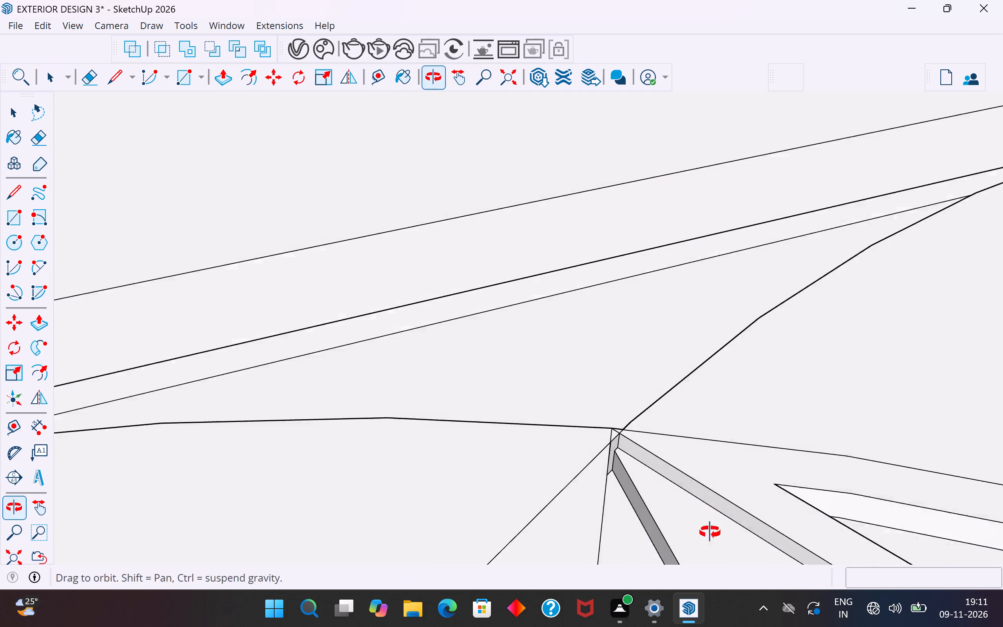
{"action": "middle_click_drag", "start_coordinate": [710, 532], "coordinate": [717, 536]}
{"action": "scroll", "coordinate": [637, 466], "scroll_direction": "up", "scroll_amount": 8}
{"action": "left_click", "coordinate": [601, 396]}
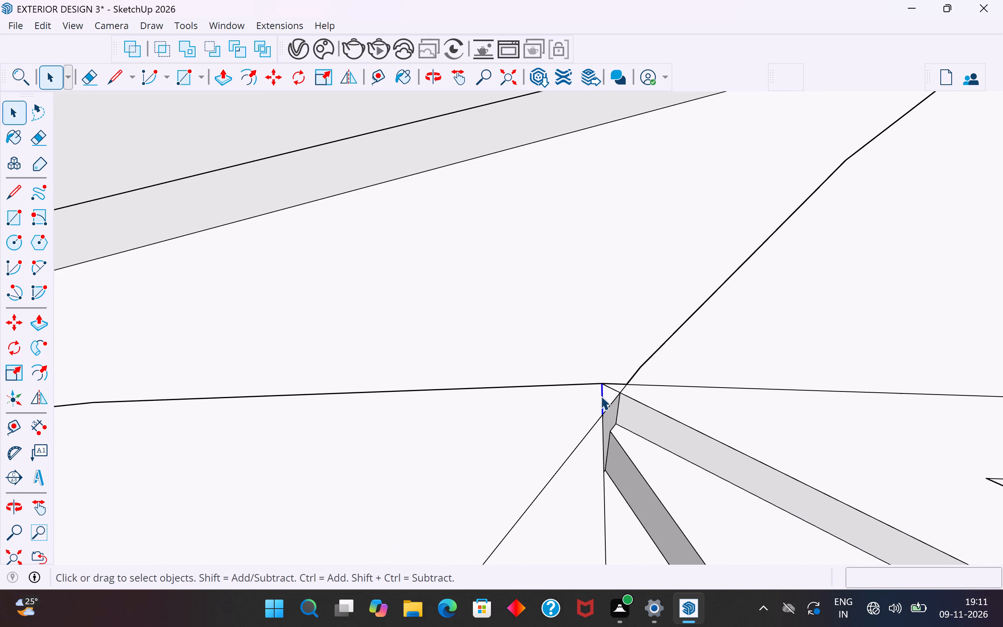
{"action": "key", "text": "Delete"}
{"action": "scroll", "coordinate": [601, 396], "scroll_direction": "down", "scroll_amount": 4}
{"action": "left_click", "coordinate": [609, 391]}
{"action": "key", "text": "Delete"}
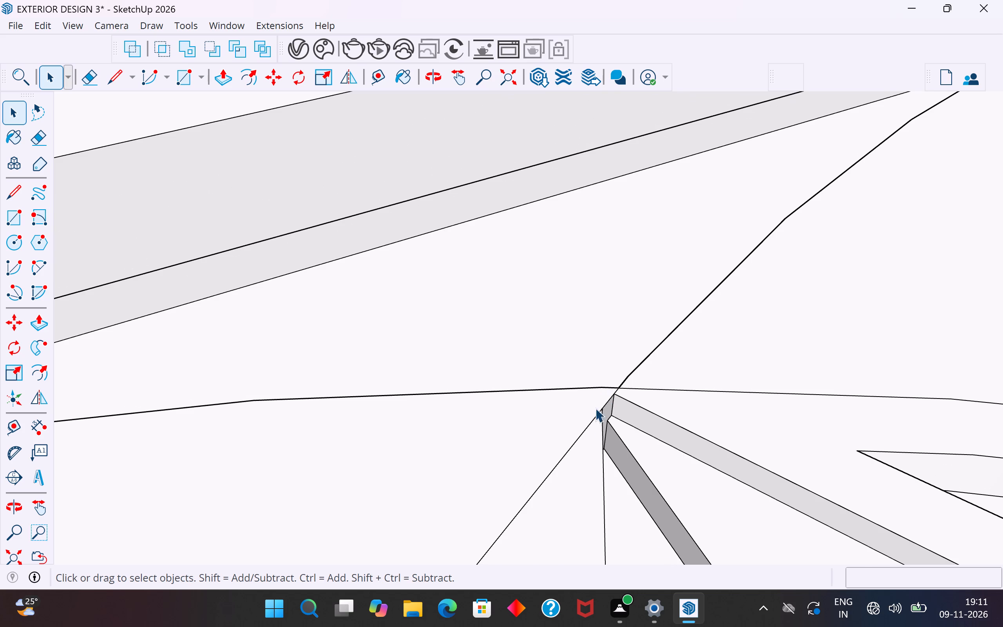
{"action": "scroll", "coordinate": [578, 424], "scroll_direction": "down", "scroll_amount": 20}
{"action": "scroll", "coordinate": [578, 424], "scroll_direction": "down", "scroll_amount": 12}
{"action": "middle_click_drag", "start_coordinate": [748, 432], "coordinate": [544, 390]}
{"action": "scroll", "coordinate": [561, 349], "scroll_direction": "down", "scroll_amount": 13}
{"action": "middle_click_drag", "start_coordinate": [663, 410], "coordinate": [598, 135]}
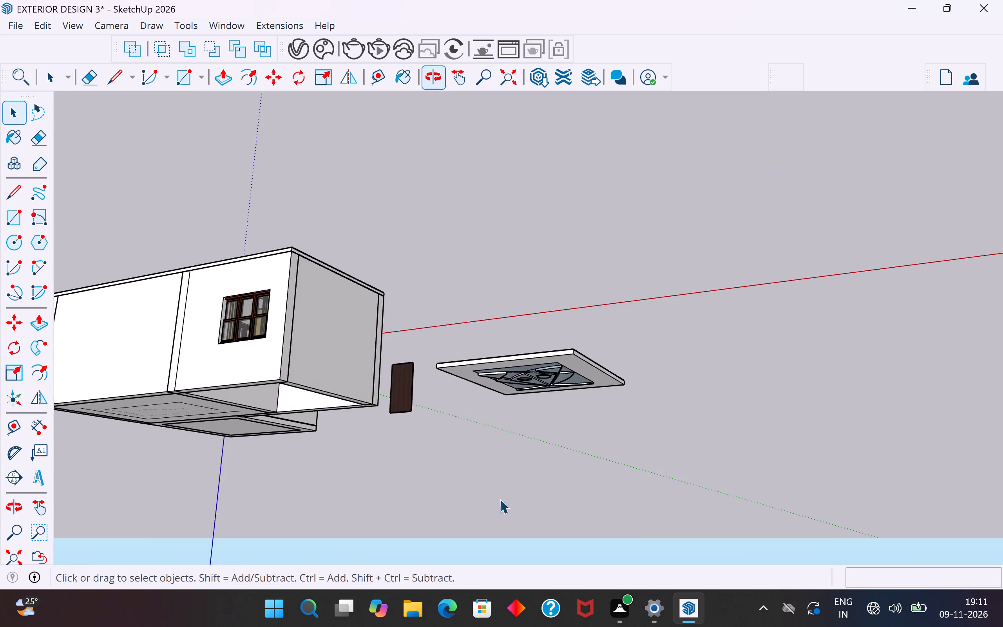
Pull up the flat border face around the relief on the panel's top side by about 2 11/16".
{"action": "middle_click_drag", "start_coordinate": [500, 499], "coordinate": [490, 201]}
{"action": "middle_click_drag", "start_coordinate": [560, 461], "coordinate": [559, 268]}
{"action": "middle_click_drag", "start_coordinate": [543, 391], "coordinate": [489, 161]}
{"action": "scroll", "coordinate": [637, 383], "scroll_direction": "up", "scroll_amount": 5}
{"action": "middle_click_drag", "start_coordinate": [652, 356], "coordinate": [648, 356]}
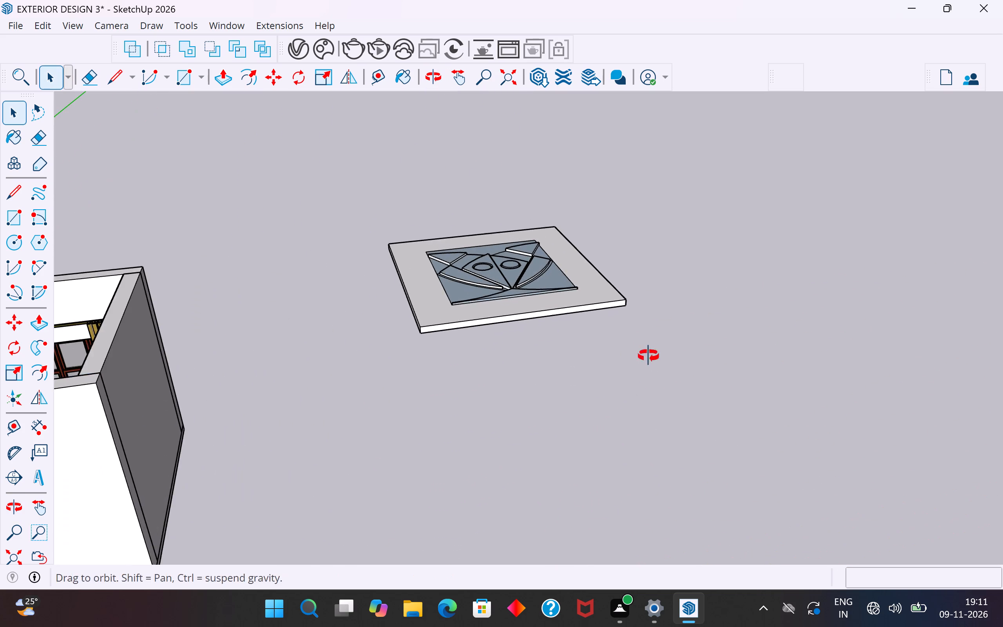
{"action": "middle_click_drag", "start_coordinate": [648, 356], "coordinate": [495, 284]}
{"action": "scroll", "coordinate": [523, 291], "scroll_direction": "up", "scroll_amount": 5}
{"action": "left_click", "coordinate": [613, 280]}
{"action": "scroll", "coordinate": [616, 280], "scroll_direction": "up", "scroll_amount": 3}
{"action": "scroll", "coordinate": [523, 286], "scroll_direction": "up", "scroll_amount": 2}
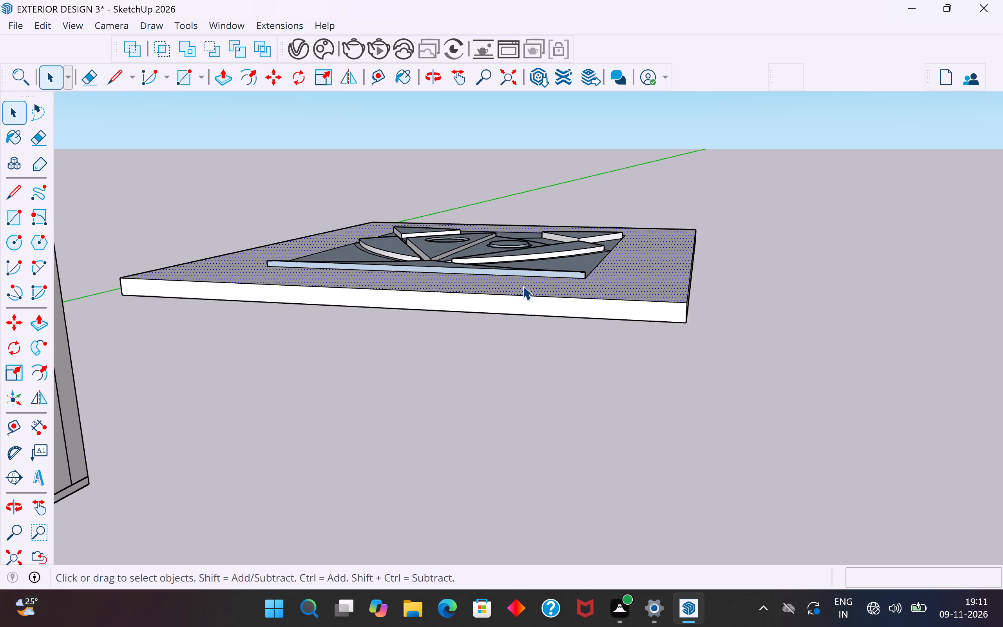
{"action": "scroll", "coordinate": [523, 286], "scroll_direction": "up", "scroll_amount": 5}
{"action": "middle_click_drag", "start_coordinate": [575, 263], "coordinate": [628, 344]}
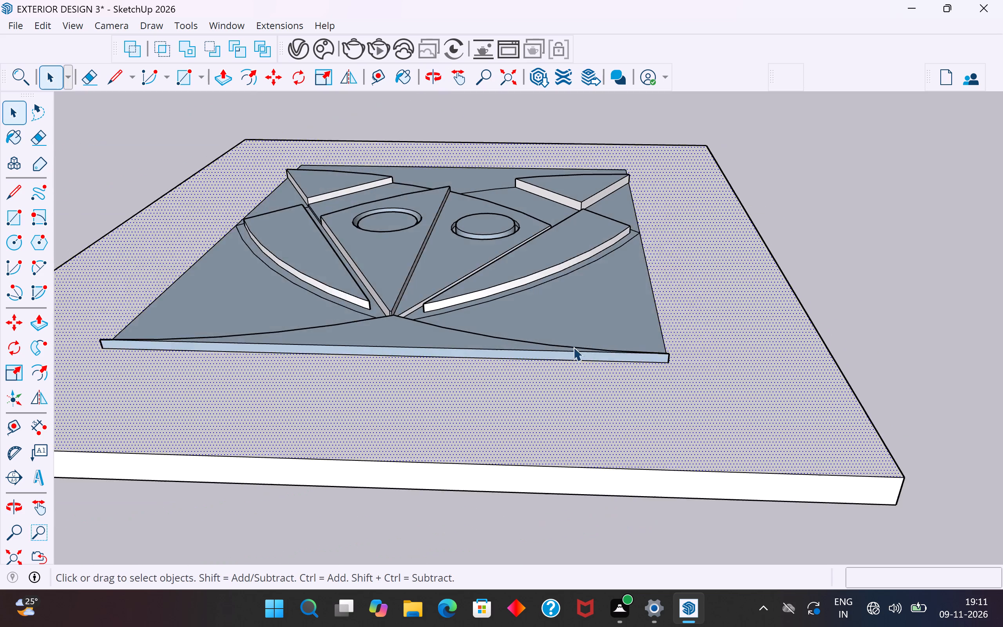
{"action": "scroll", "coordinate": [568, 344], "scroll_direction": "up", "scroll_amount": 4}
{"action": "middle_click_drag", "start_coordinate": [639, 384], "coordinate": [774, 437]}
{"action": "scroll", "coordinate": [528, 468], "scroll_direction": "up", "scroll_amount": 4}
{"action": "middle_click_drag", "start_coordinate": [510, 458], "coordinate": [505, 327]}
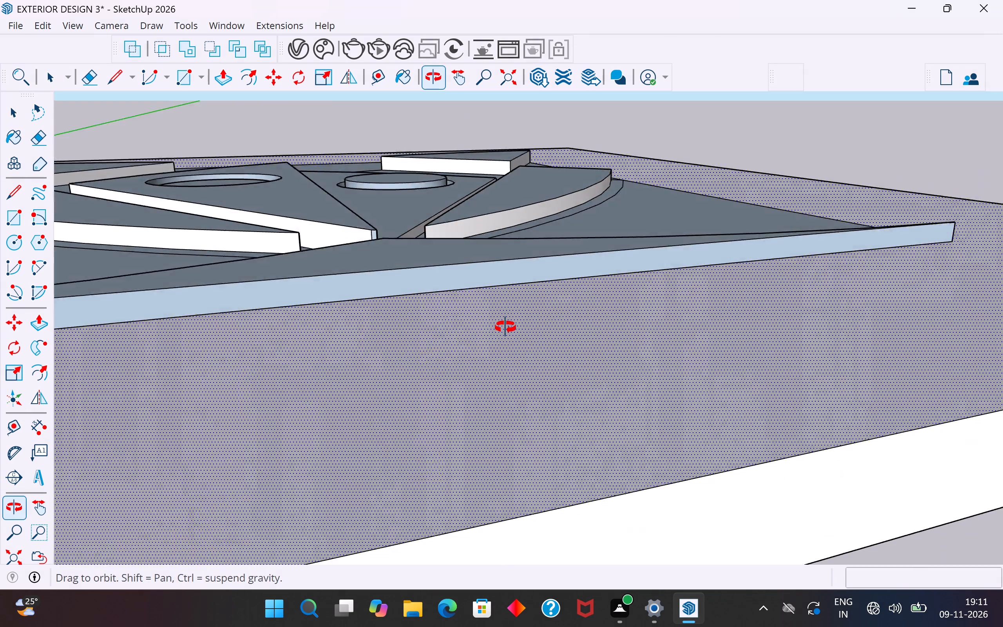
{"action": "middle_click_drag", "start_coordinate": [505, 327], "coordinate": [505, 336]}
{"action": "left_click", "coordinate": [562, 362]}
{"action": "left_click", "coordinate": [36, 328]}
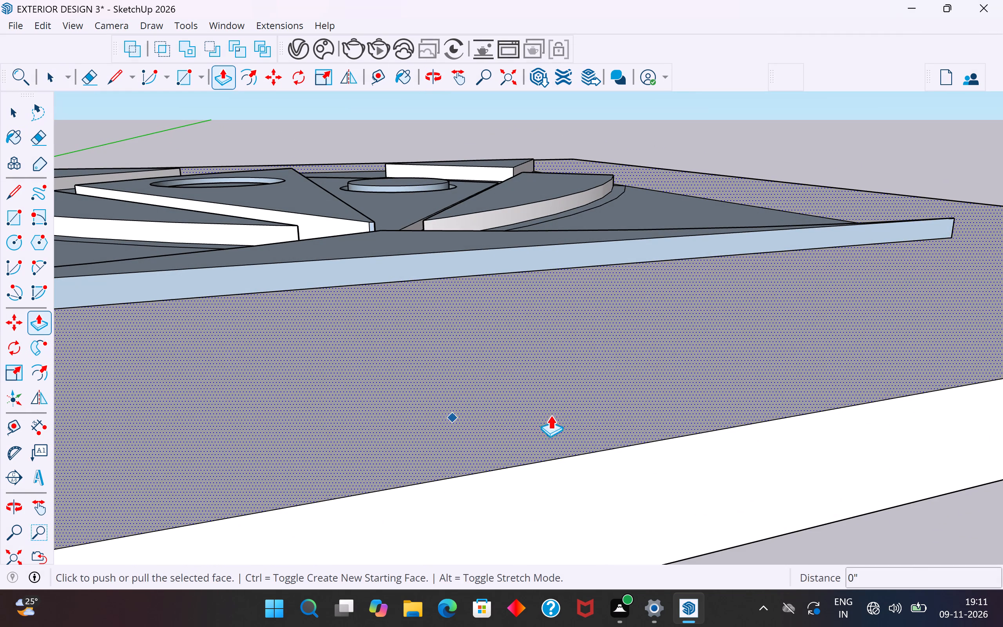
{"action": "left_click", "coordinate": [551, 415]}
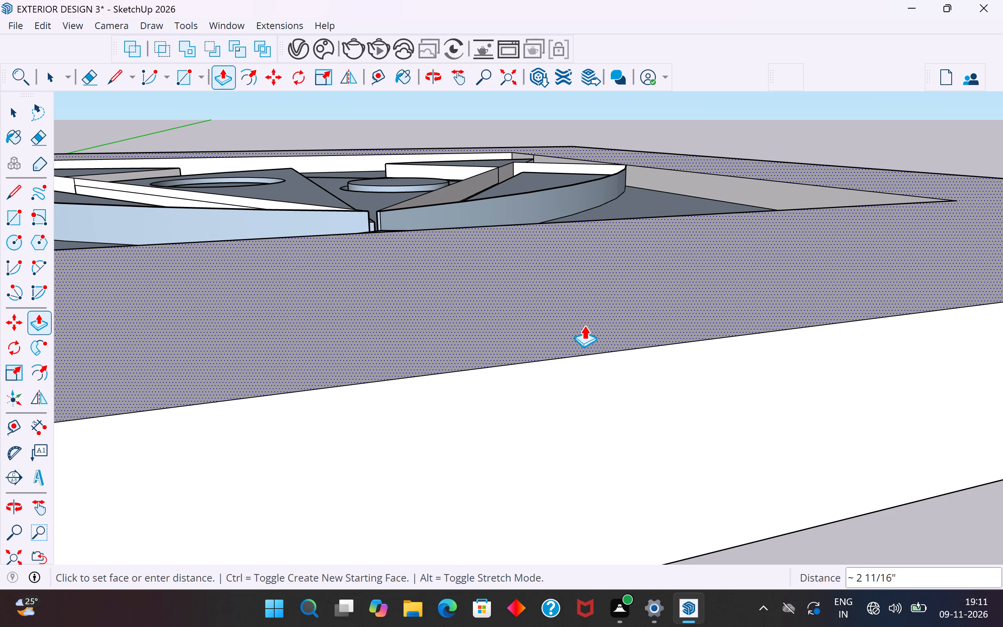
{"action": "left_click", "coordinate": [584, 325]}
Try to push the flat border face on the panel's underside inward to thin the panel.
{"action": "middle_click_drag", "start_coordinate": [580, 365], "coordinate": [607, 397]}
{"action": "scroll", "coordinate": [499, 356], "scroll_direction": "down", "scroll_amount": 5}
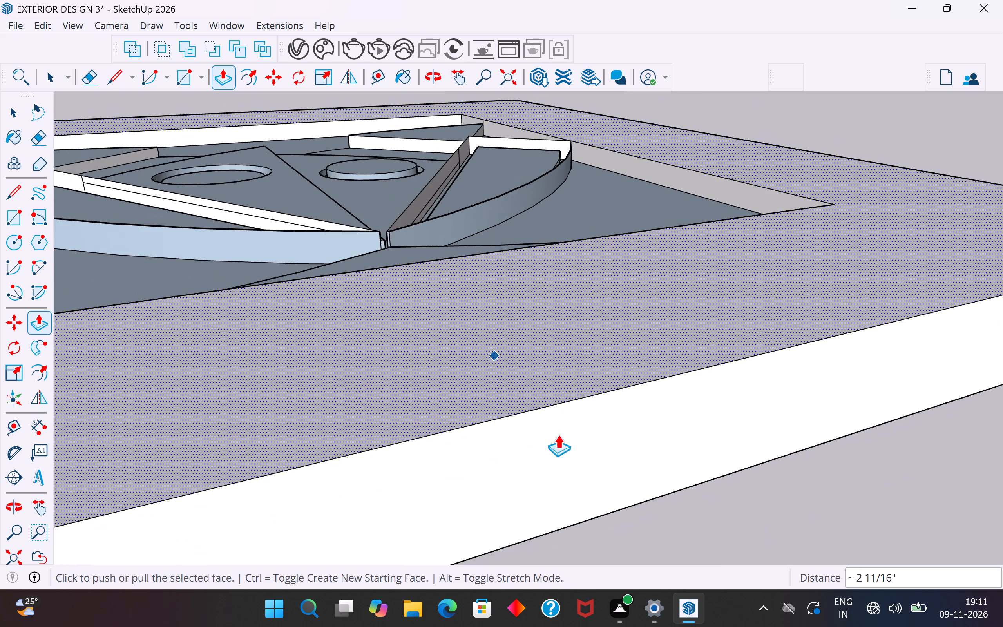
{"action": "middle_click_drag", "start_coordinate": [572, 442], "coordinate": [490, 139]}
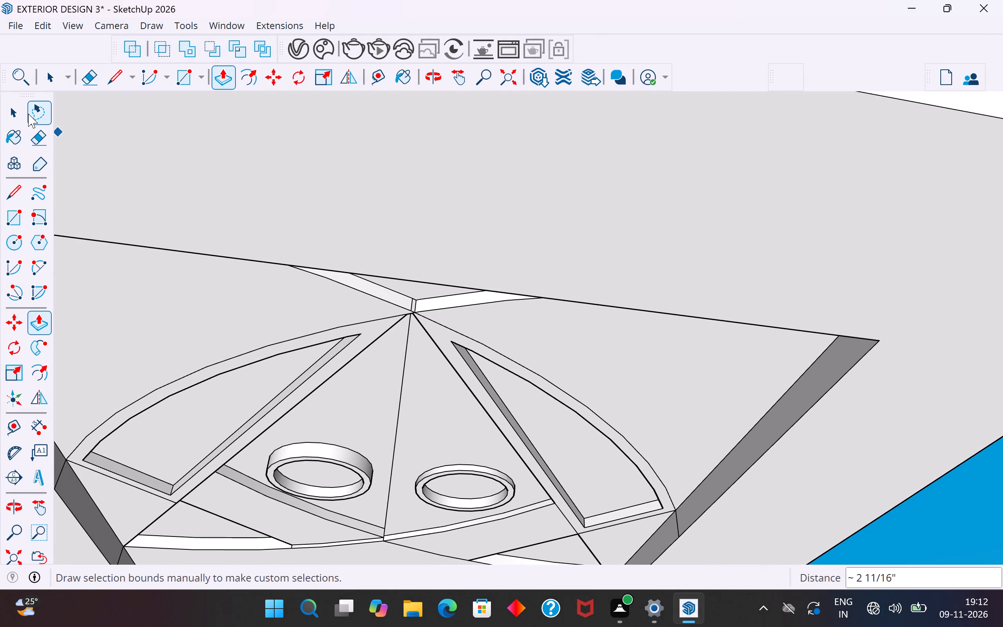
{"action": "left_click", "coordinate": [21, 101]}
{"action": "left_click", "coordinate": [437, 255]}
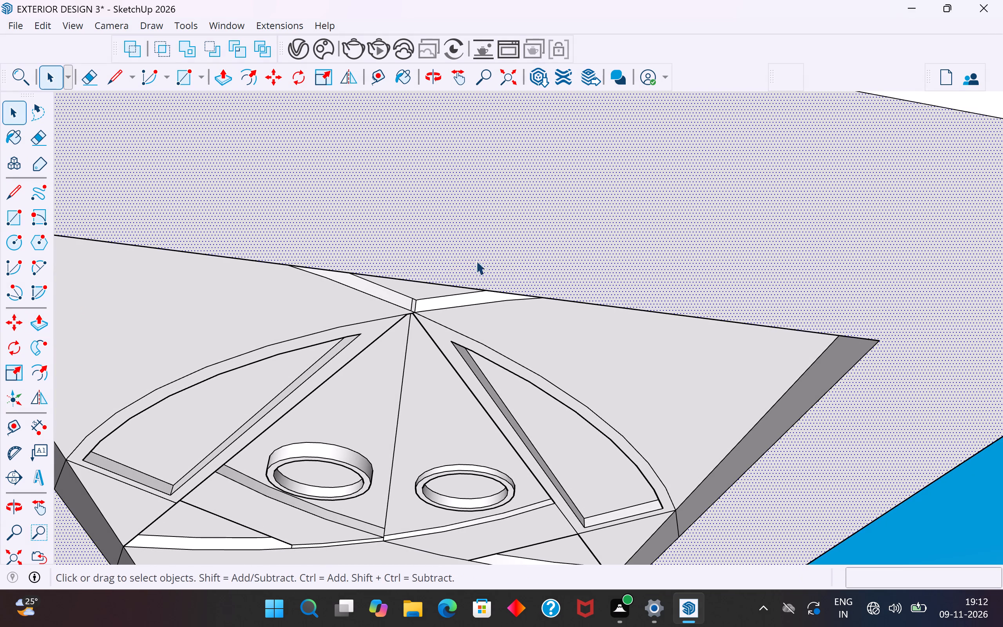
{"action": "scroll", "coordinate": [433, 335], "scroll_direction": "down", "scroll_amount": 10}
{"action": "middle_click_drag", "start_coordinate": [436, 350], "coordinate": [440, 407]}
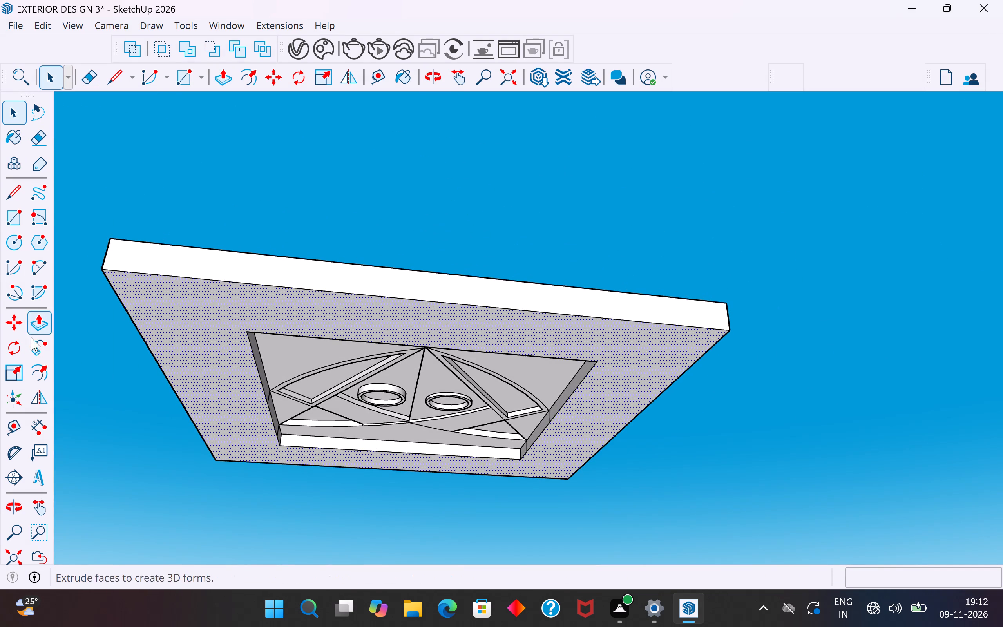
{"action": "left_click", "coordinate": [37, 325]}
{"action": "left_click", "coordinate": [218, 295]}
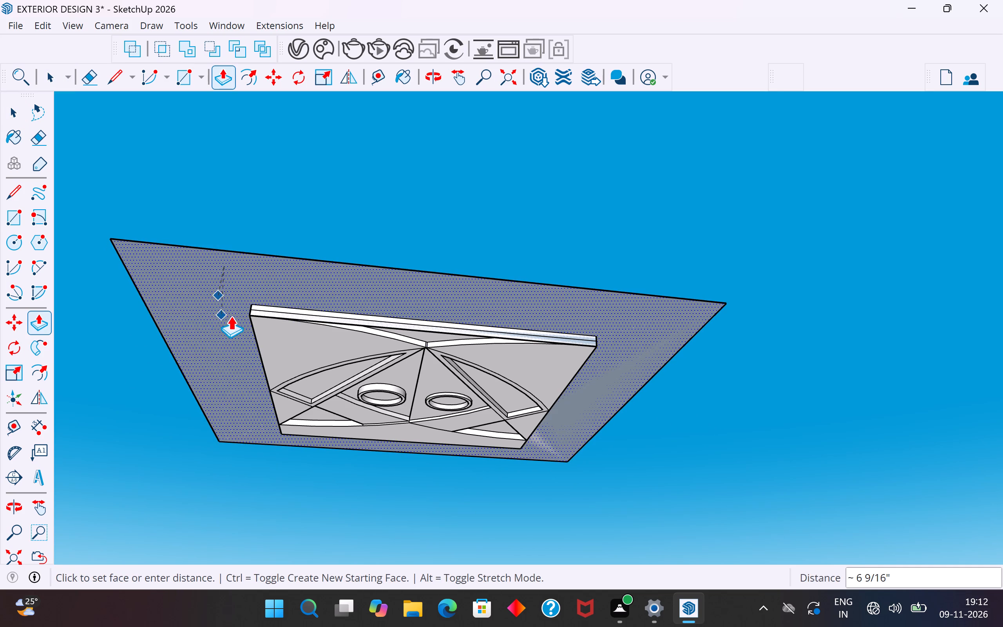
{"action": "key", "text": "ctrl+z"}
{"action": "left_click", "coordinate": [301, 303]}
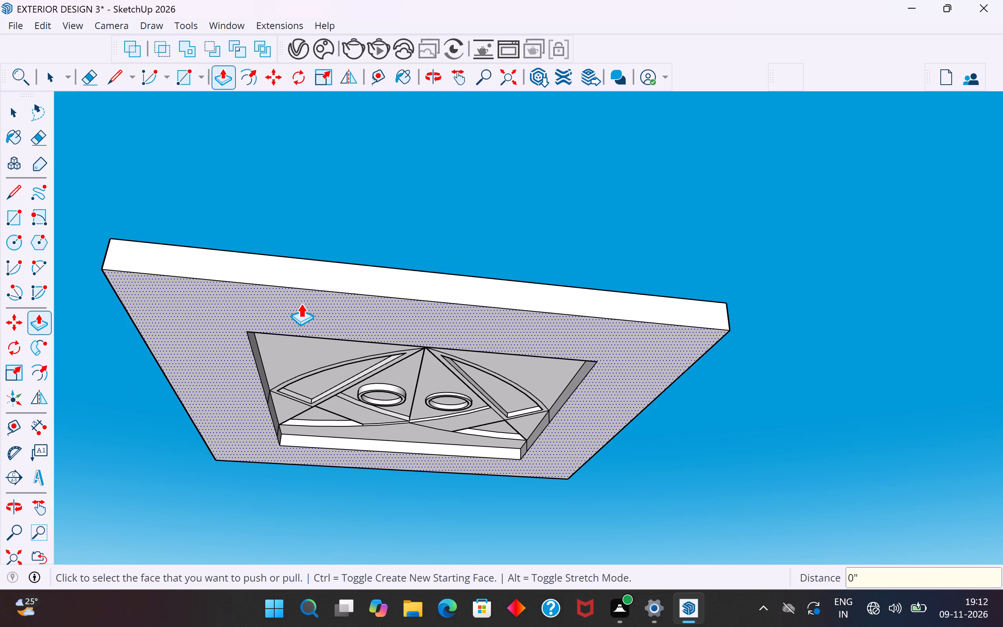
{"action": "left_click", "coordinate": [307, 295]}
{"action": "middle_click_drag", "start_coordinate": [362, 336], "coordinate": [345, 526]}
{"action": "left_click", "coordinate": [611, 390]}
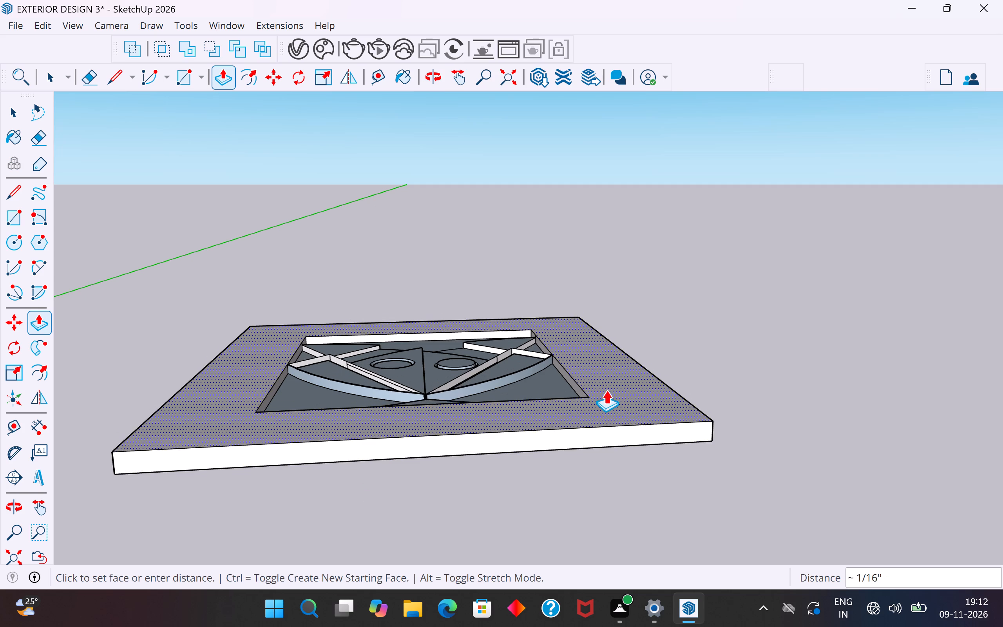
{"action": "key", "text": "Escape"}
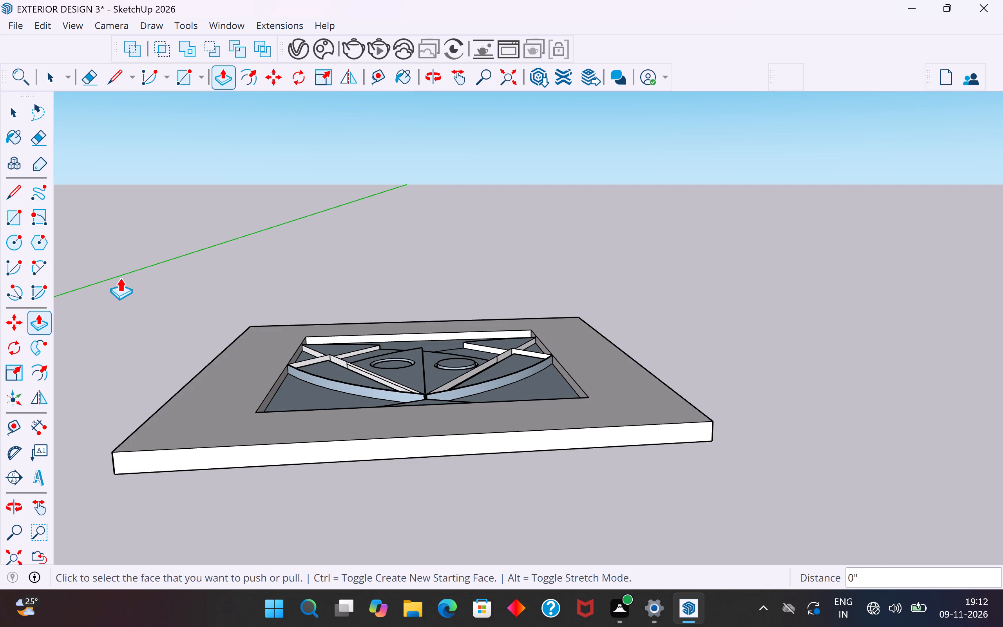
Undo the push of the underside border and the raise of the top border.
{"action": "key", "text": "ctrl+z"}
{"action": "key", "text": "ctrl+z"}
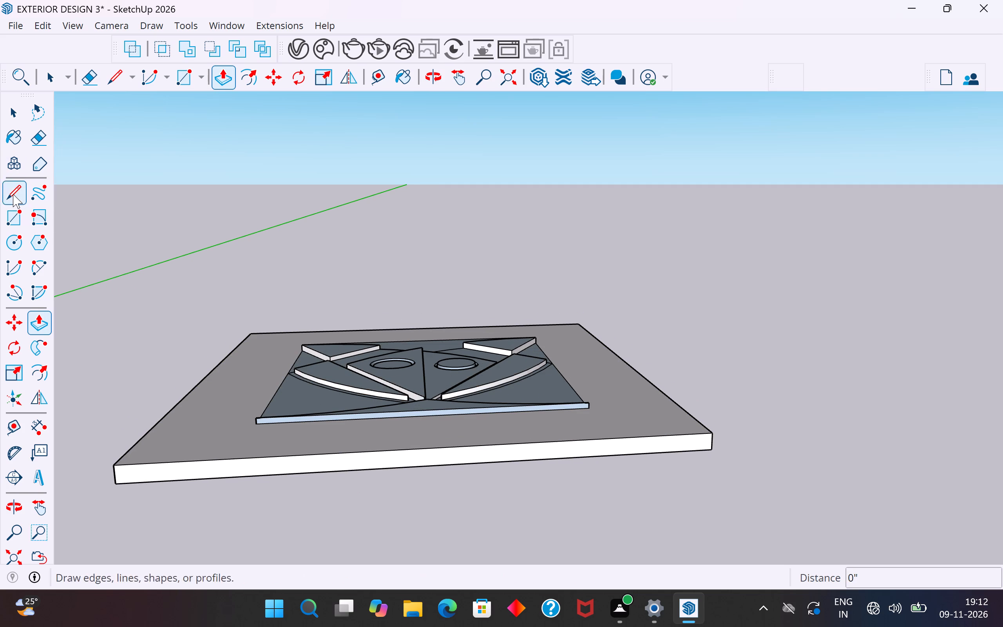
Push the flat border face on the panel's underside inward by about 2 5/16".
{"action": "middle_click_drag", "start_coordinate": [444, 485], "coordinate": [456, 289]}
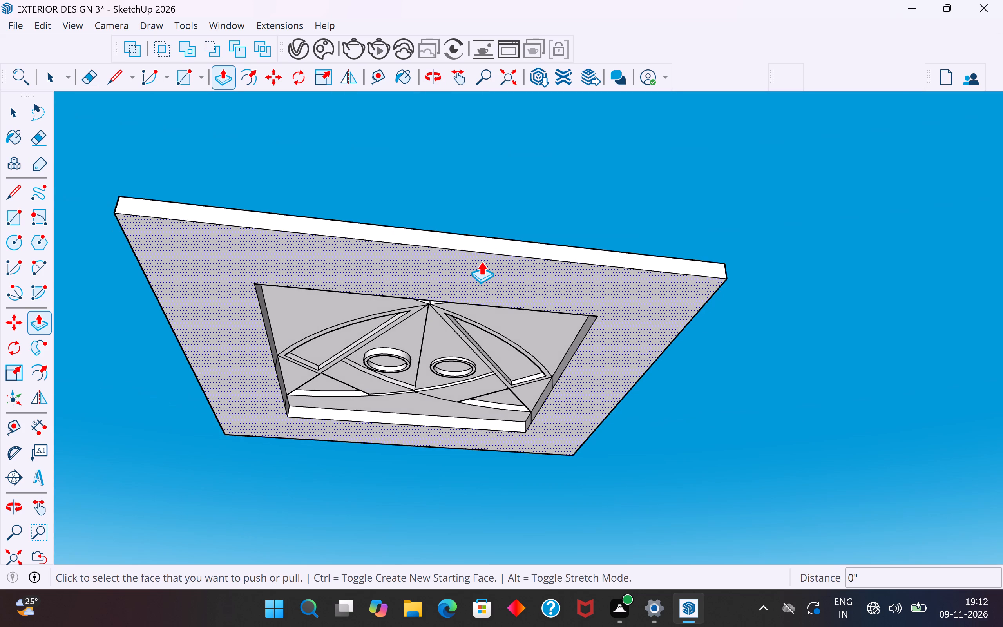
{"action": "left_click", "coordinate": [481, 261]}
{"action": "middle_click_drag", "start_coordinate": [485, 263], "coordinate": [452, 340]}
{"action": "scroll", "coordinate": [452, 328], "scroll_direction": "up", "scroll_amount": 2}
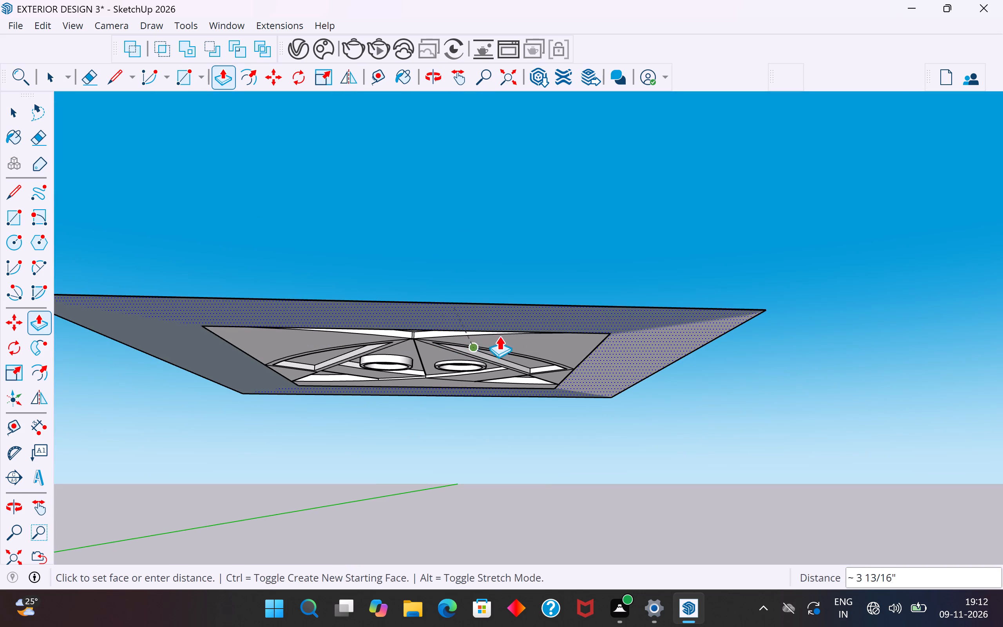
{"action": "key", "text": "Escape"}
{"action": "left_click", "coordinate": [720, 334]}
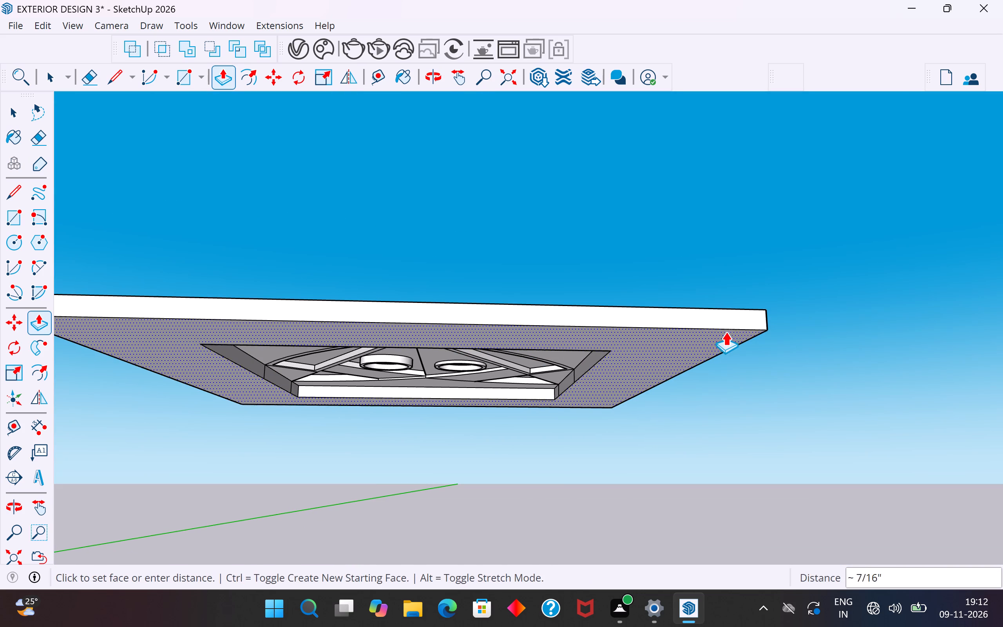
{"action": "left_click", "coordinate": [736, 321]}
Pull the border face on the panel's top side up by about 2 13/16" so it surrounds the relief.
{"action": "scroll", "coordinate": [653, 372], "scroll_direction": "down", "scroll_amount": 2}
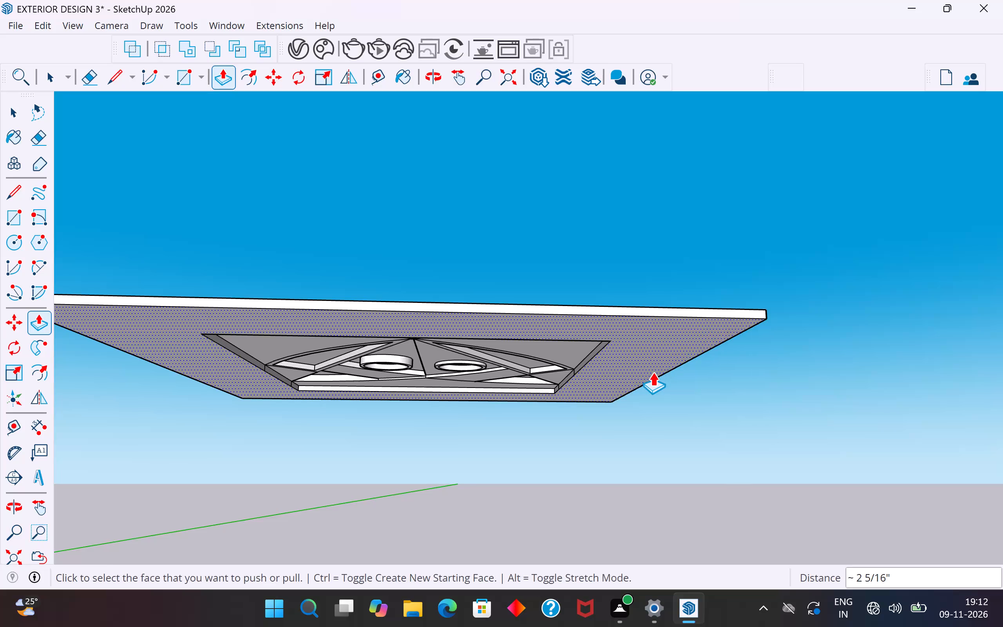
{"action": "scroll", "coordinate": [653, 372], "scroll_direction": "down", "scroll_amount": 20}
{"action": "scroll", "coordinate": [653, 372], "scroll_direction": "down", "scroll_amount": 1}
{"action": "scroll", "coordinate": [634, 398], "scroll_direction": "up", "scroll_amount": 1}
{"action": "middle_click_drag", "start_coordinate": [632, 400], "coordinate": [362, 592]}
{"action": "scroll", "coordinate": [486, 480], "scroll_direction": "down", "scroll_amount": 3}
{"action": "middle_click_drag", "start_coordinate": [500, 473], "coordinate": [539, 485]}
{"action": "scroll", "coordinate": [589, 415], "scroll_direction": "up", "scroll_amount": 6}
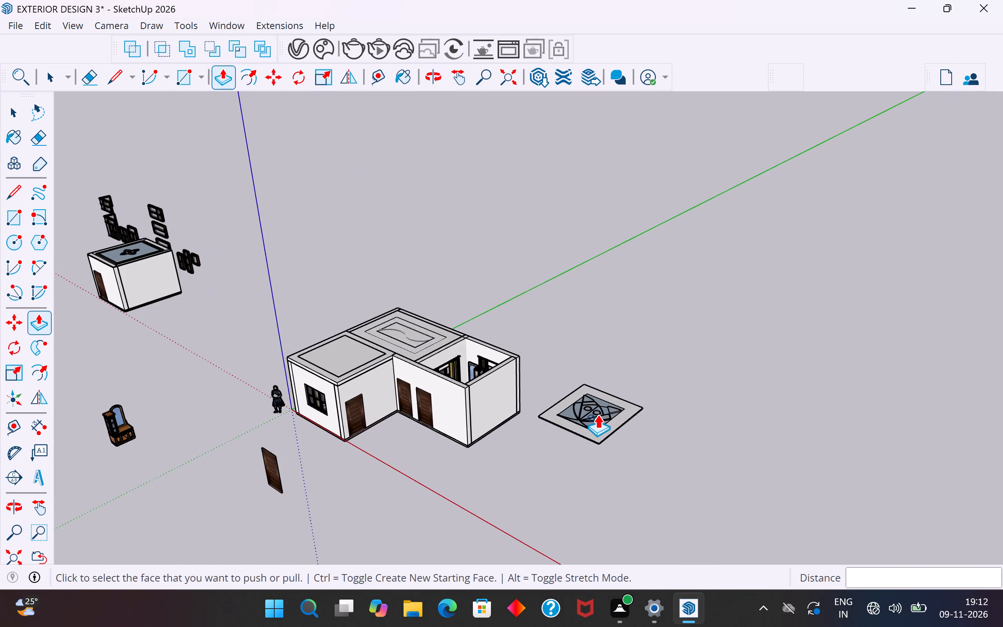
{"action": "scroll", "coordinate": [597, 414], "scroll_direction": "up", "scroll_amount": 17}
{"action": "middle_click_drag", "start_coordinate": [604, 451], "coordinate": [724, 415]}
{"action": "left_click", "coordinate": [724, 379]}
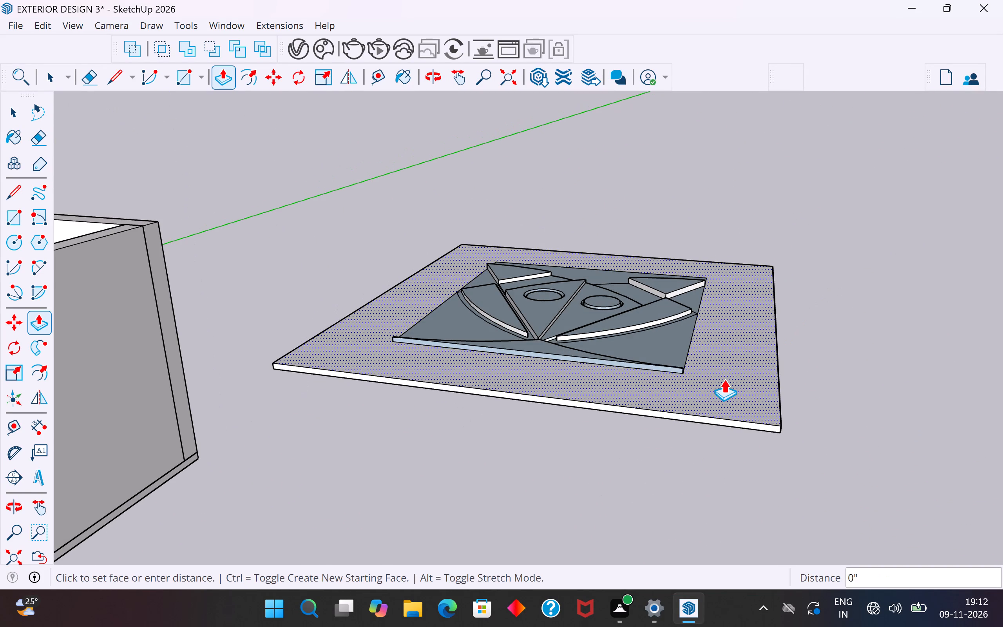
{"action": "left_click", "coordinate": [726, 368]}
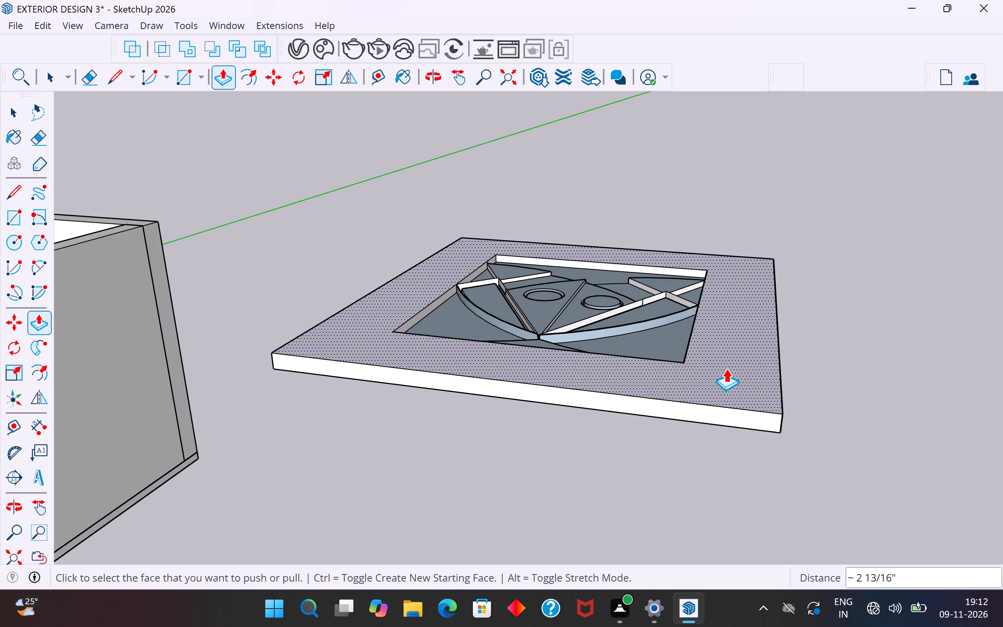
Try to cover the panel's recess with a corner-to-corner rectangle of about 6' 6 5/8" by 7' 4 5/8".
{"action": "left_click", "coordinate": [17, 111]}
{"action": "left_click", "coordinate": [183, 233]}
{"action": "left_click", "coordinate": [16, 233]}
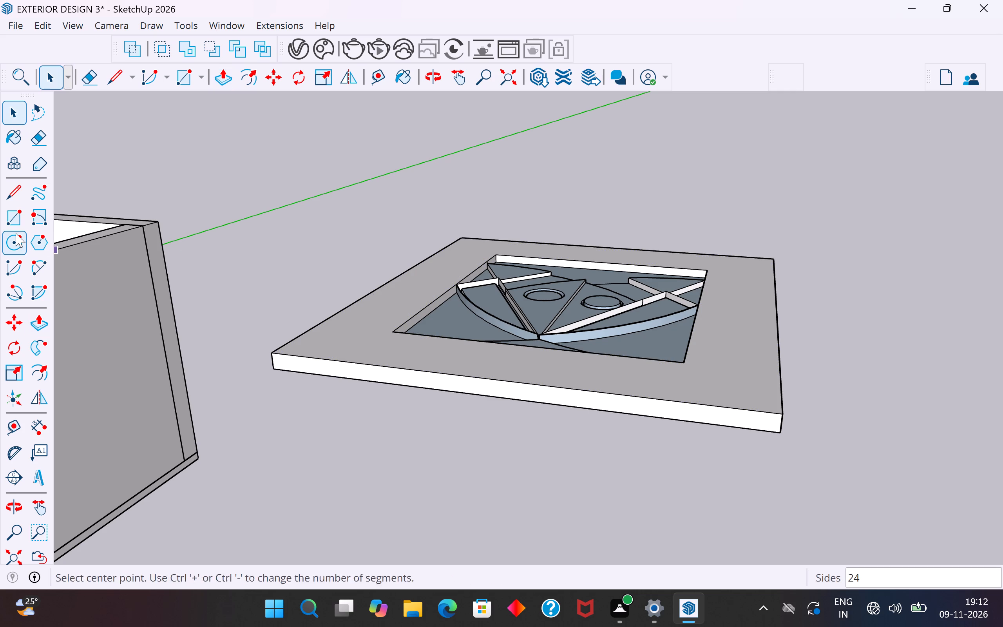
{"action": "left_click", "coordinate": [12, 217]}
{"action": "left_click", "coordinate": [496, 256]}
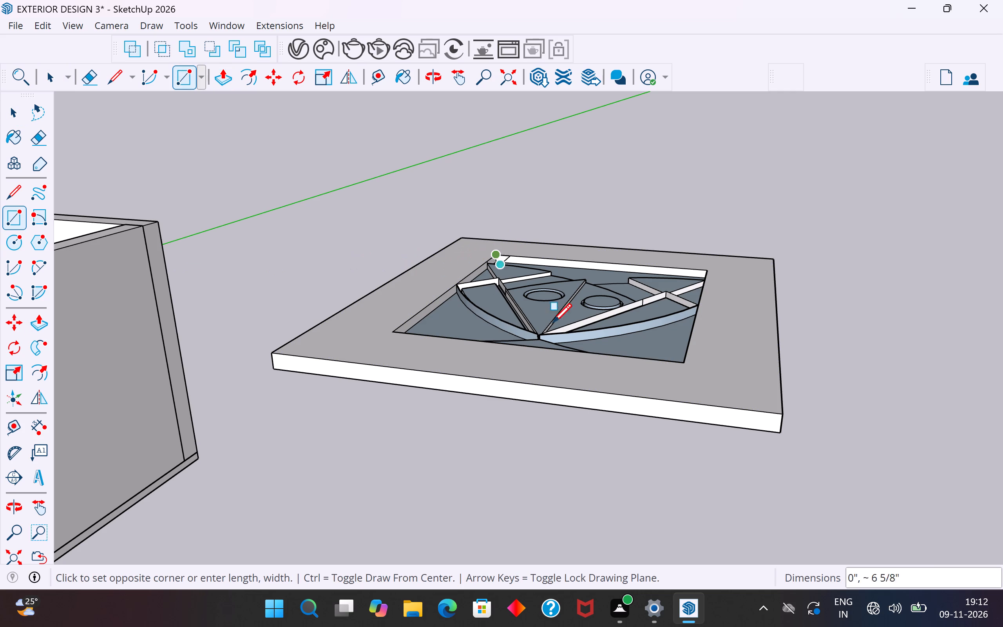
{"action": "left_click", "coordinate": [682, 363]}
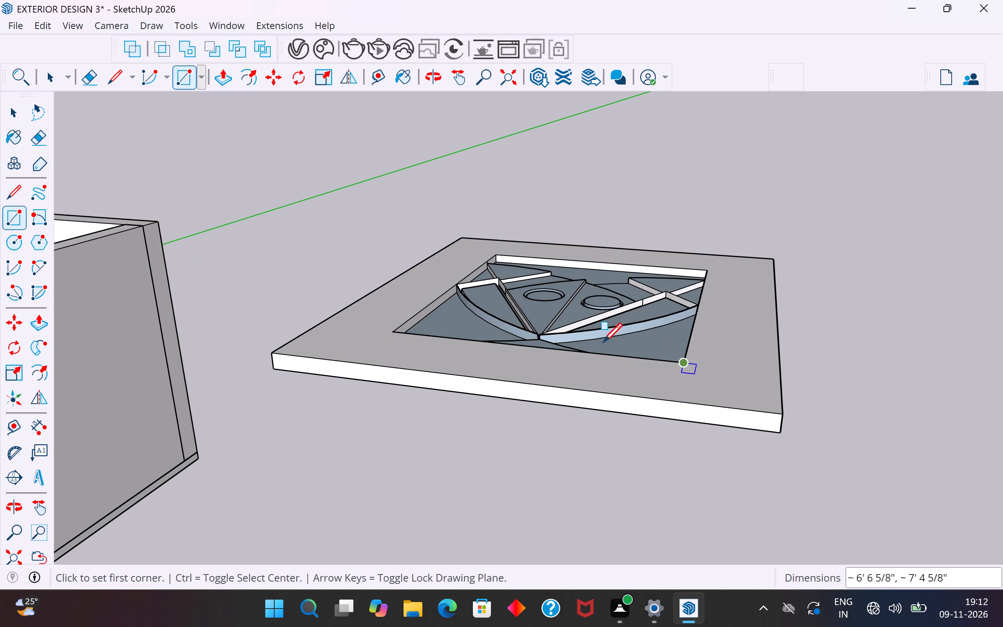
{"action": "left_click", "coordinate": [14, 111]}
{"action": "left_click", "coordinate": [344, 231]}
Examine the panel's underside and the open recess on its top side.
{"action": "middle_click_drag", "start_coordinate": [436, 297], "coordinate": [456, 309]}
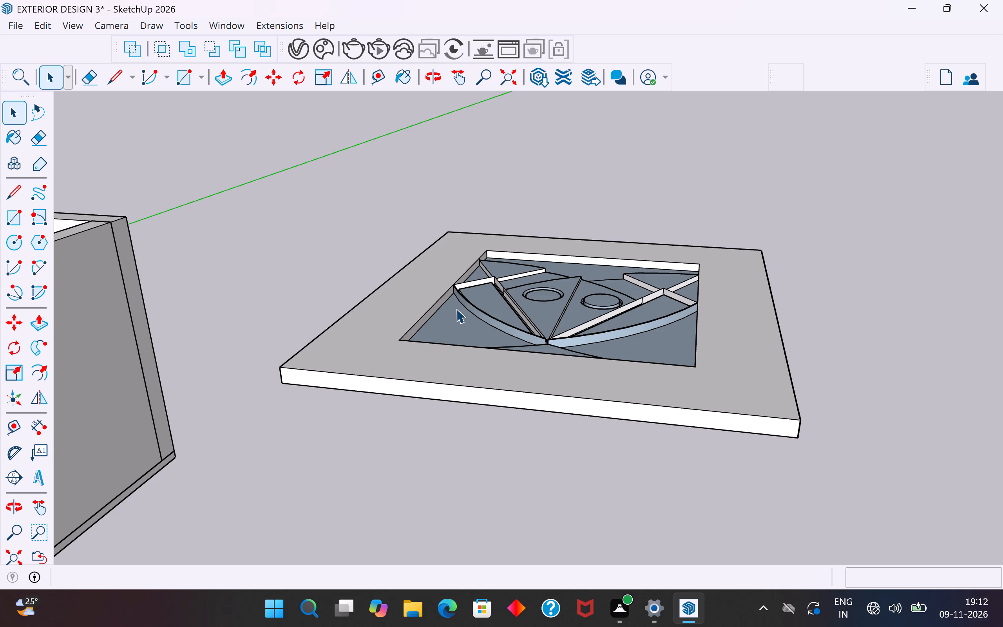
{"action": "middle_click_drag", "start_coordinate": [551, 473], "coordinate": [550, 177]}
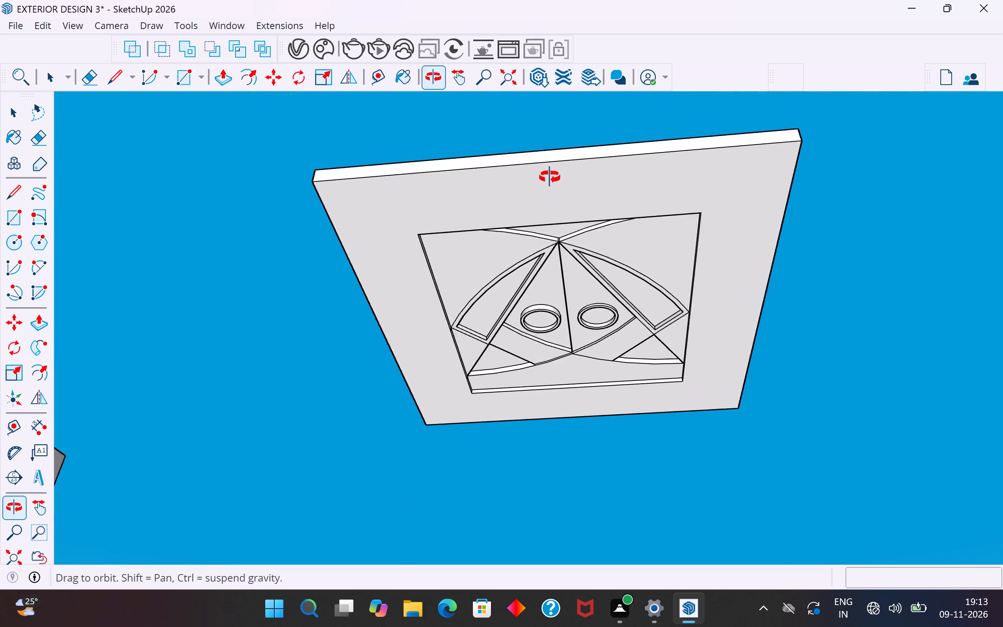
{"action": "middle_click_drag", "start_coordinate": [550, 177], "coordinate": [581, 455]}
{"action": "left_click", "coordinate": [728, 440]}
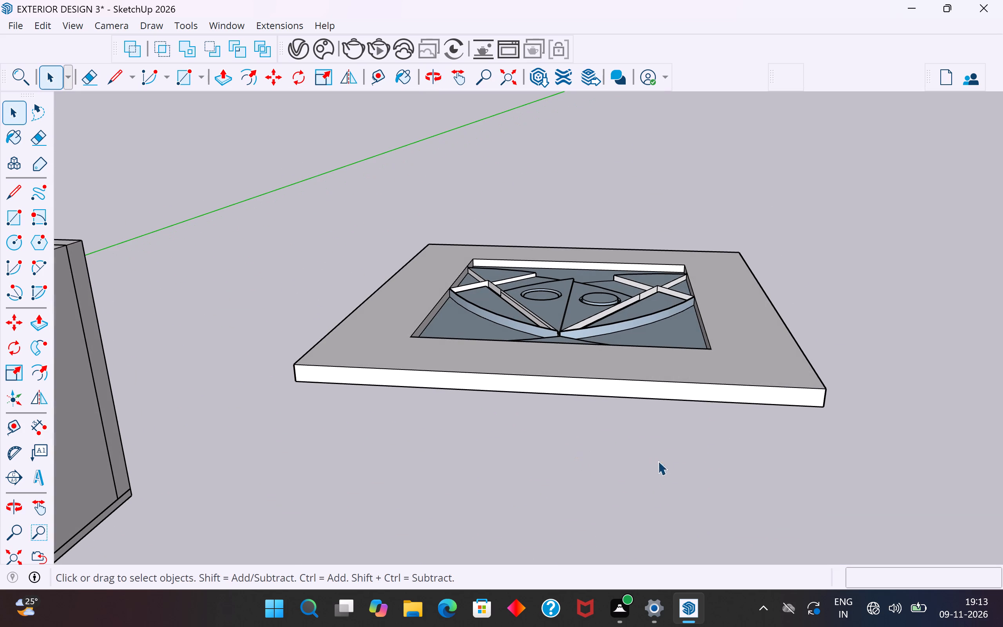
{"action": "middle_click_drag", "start_coordinate": [674, 476], "coordinate": [733, 507]}
{"action": "scroll", "coordinate": [683, 378], "scroll_direction": "up", "scroll_amount": 3}
{"action": "middle_click_drag", "start_coordinate": [683, 367], "coordinate": [702, 310]}
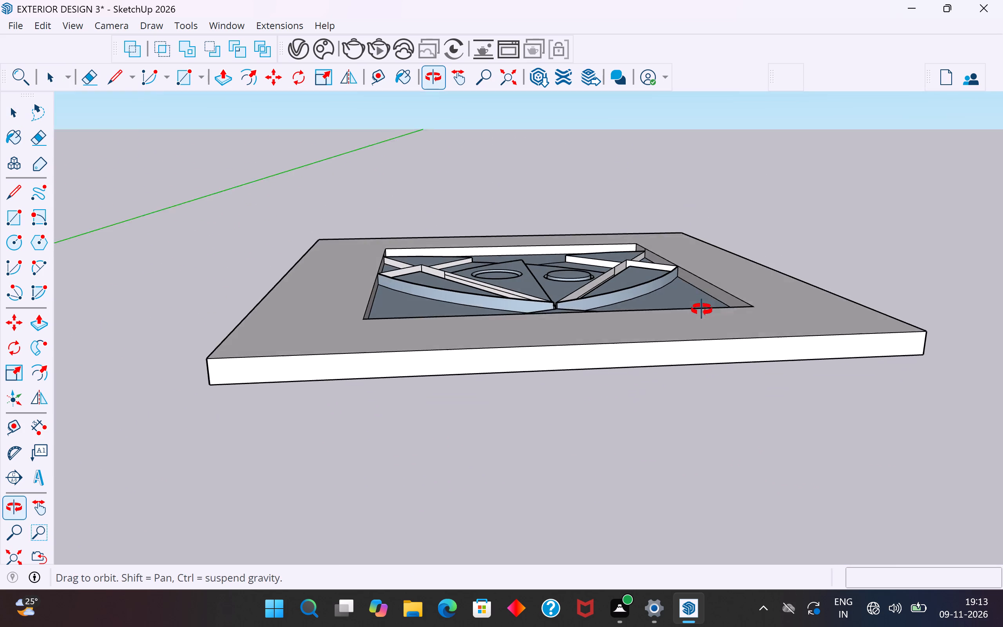
{"action": "middle_click_drag", "start_coordinate": [702, 310], "coordinate": [366, 340]}
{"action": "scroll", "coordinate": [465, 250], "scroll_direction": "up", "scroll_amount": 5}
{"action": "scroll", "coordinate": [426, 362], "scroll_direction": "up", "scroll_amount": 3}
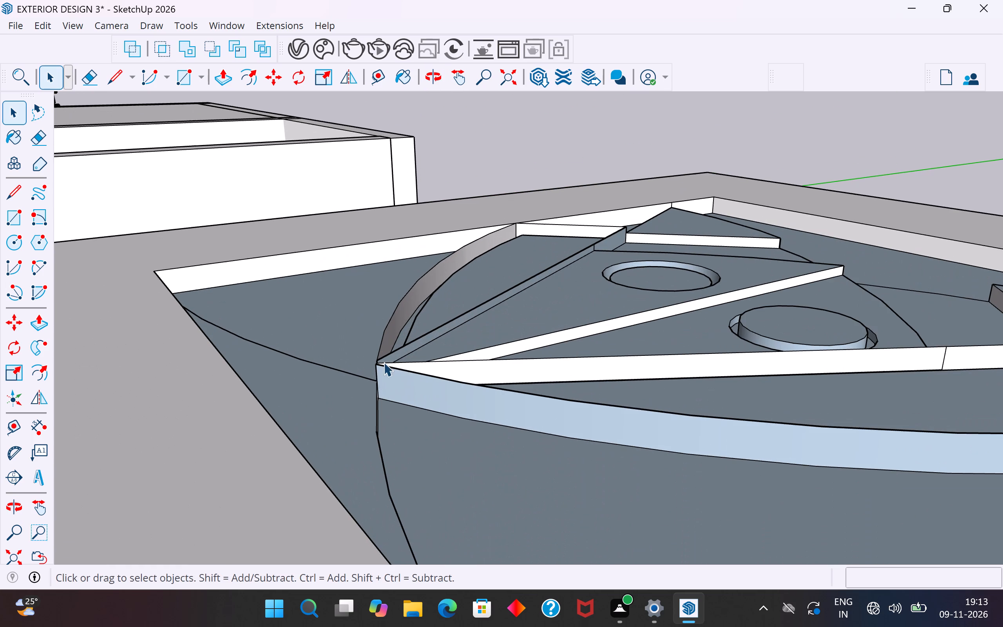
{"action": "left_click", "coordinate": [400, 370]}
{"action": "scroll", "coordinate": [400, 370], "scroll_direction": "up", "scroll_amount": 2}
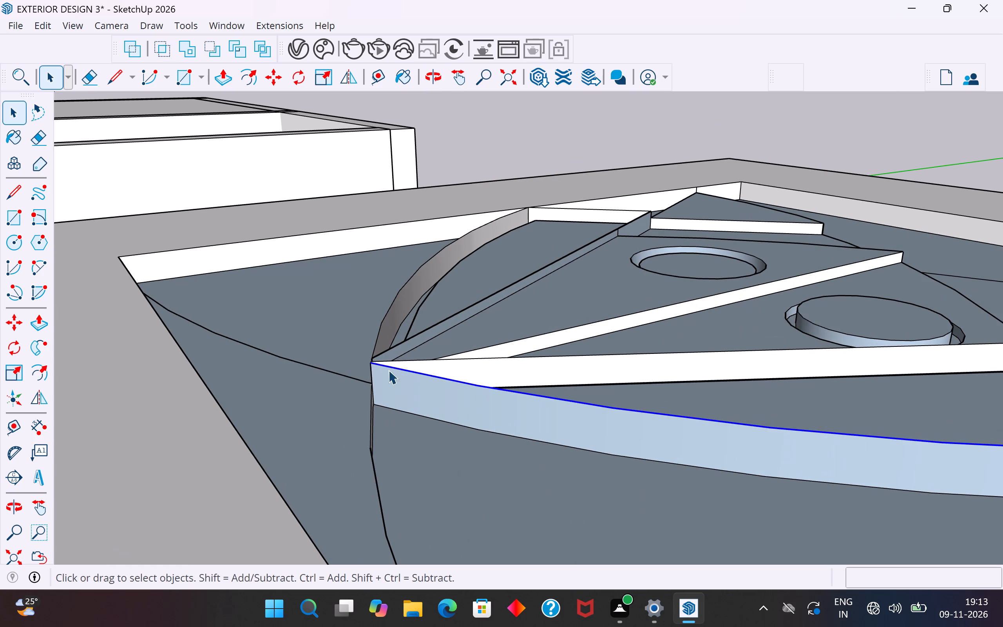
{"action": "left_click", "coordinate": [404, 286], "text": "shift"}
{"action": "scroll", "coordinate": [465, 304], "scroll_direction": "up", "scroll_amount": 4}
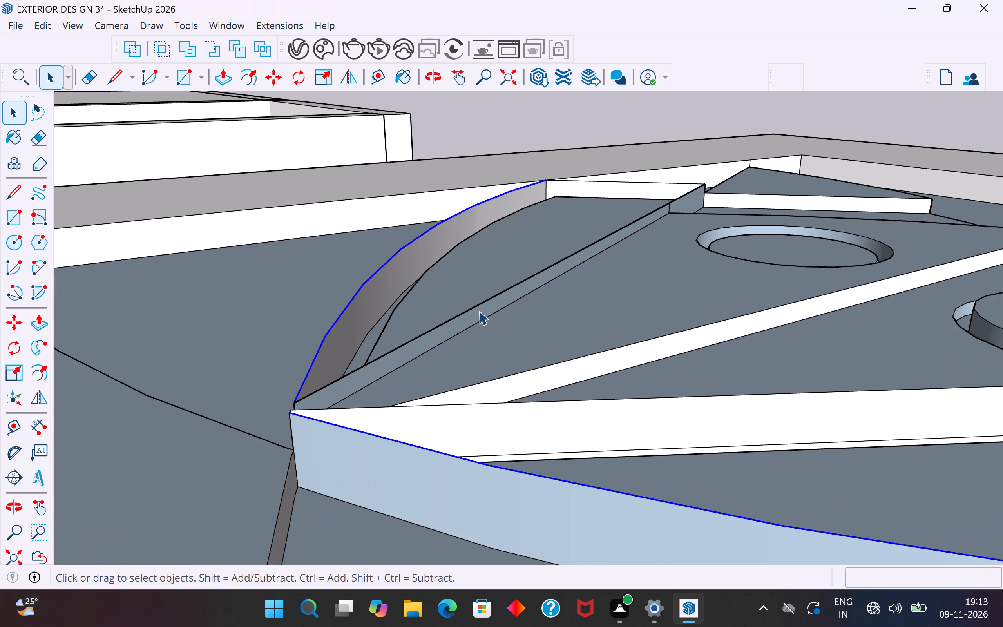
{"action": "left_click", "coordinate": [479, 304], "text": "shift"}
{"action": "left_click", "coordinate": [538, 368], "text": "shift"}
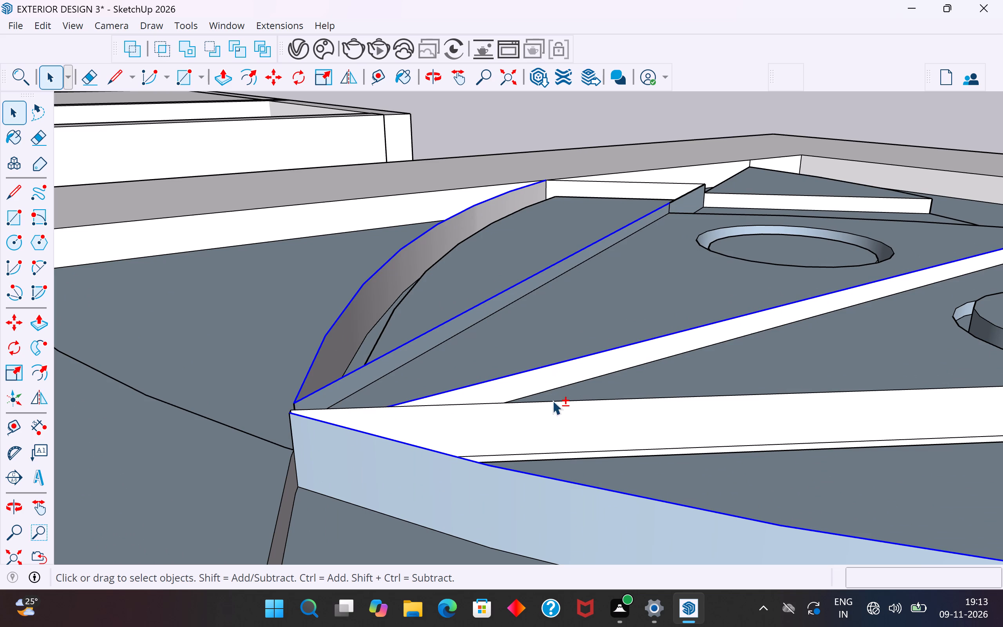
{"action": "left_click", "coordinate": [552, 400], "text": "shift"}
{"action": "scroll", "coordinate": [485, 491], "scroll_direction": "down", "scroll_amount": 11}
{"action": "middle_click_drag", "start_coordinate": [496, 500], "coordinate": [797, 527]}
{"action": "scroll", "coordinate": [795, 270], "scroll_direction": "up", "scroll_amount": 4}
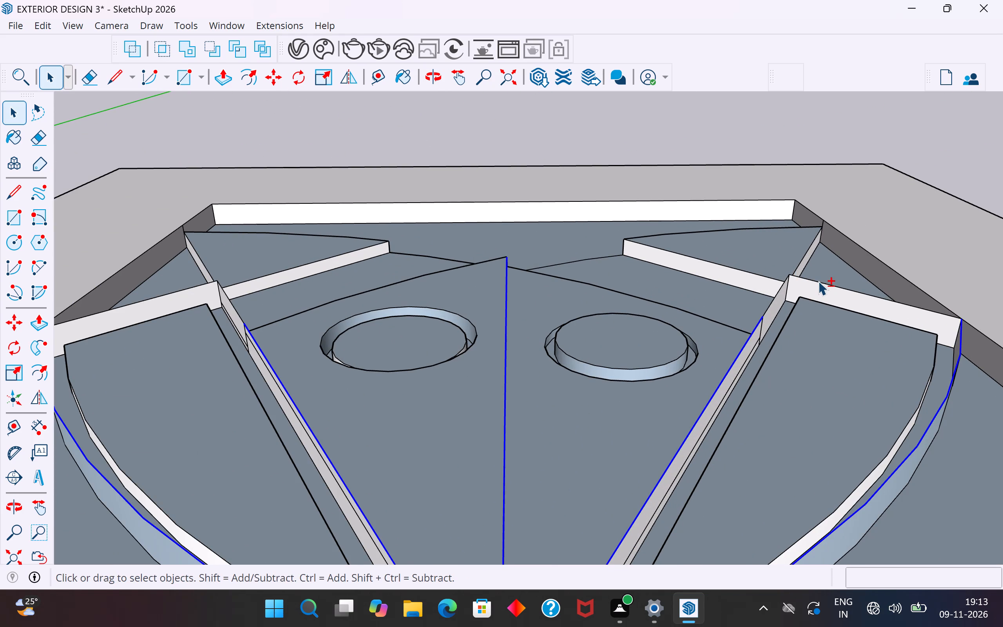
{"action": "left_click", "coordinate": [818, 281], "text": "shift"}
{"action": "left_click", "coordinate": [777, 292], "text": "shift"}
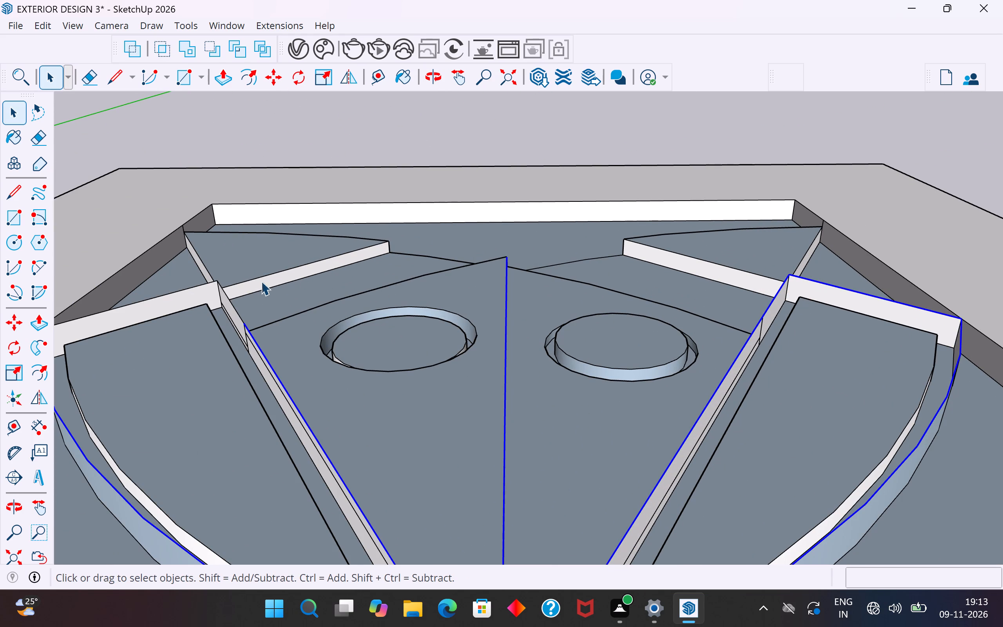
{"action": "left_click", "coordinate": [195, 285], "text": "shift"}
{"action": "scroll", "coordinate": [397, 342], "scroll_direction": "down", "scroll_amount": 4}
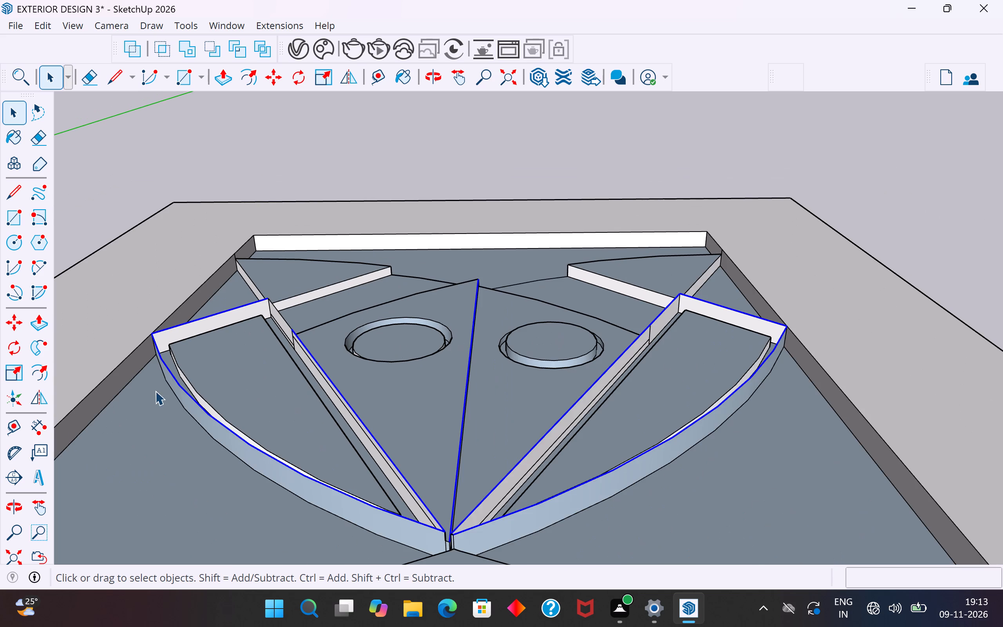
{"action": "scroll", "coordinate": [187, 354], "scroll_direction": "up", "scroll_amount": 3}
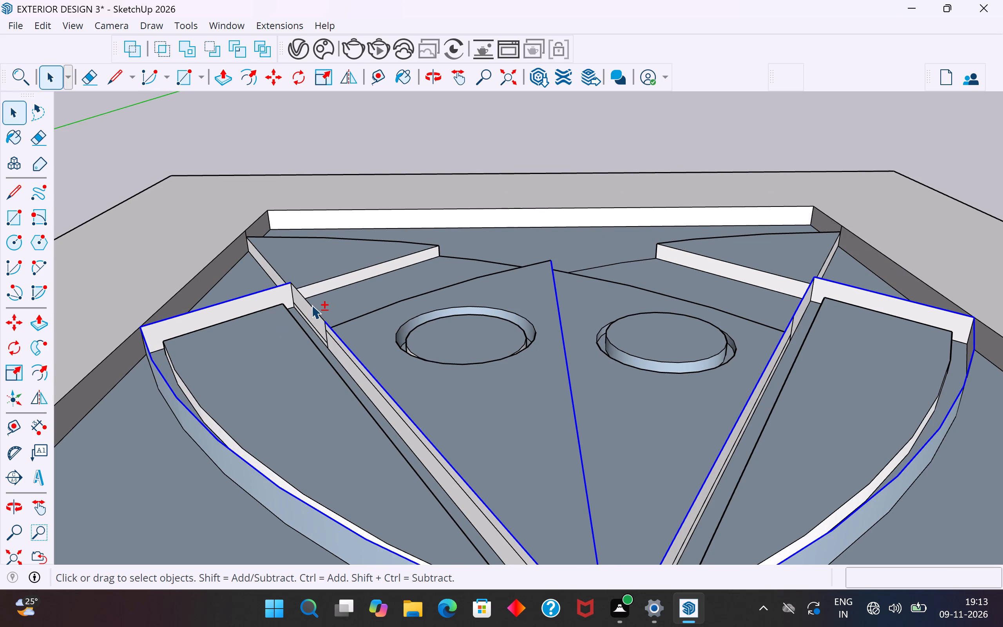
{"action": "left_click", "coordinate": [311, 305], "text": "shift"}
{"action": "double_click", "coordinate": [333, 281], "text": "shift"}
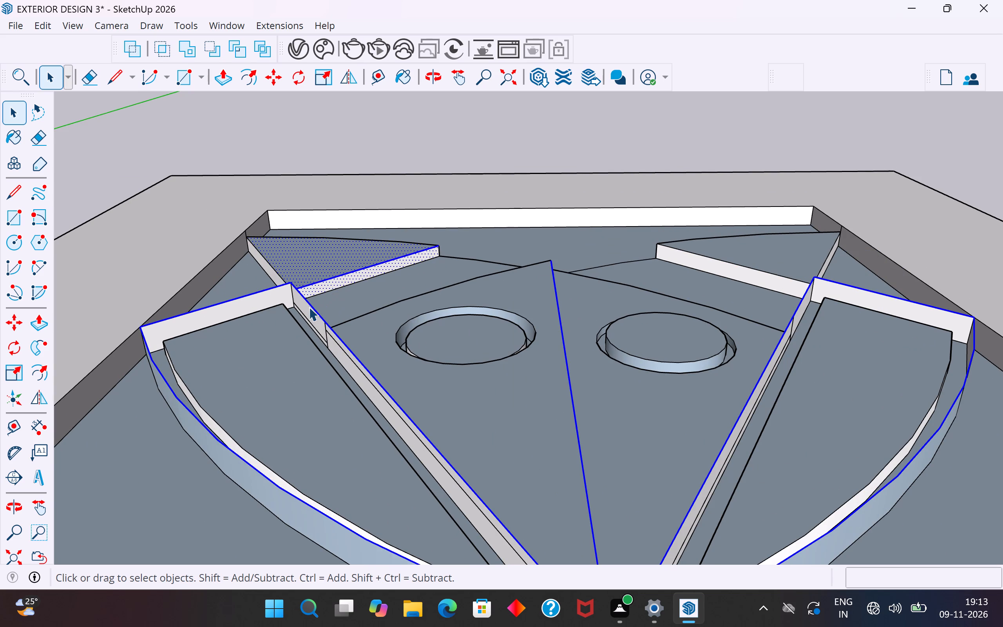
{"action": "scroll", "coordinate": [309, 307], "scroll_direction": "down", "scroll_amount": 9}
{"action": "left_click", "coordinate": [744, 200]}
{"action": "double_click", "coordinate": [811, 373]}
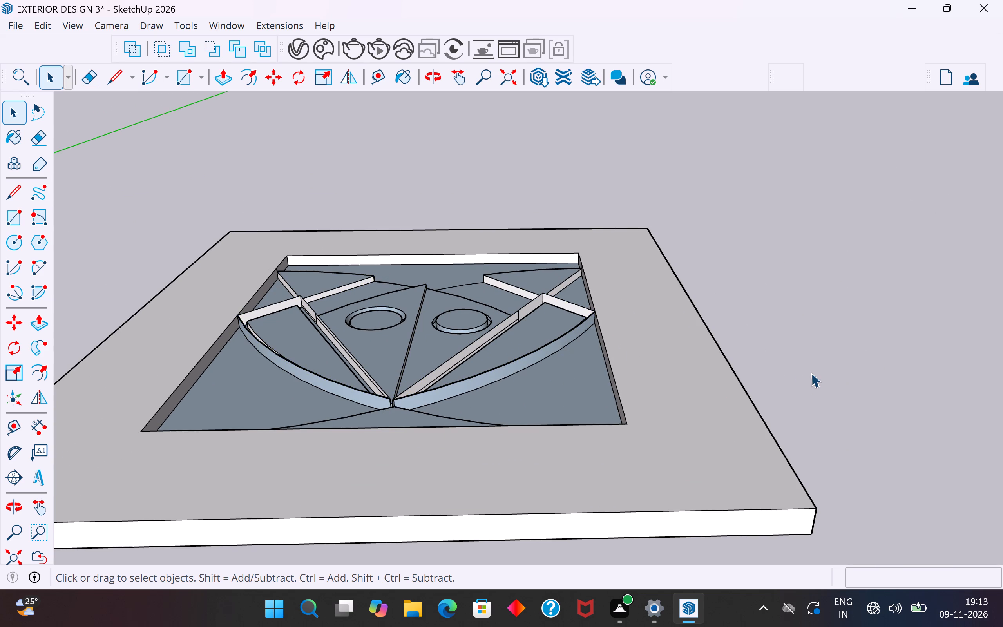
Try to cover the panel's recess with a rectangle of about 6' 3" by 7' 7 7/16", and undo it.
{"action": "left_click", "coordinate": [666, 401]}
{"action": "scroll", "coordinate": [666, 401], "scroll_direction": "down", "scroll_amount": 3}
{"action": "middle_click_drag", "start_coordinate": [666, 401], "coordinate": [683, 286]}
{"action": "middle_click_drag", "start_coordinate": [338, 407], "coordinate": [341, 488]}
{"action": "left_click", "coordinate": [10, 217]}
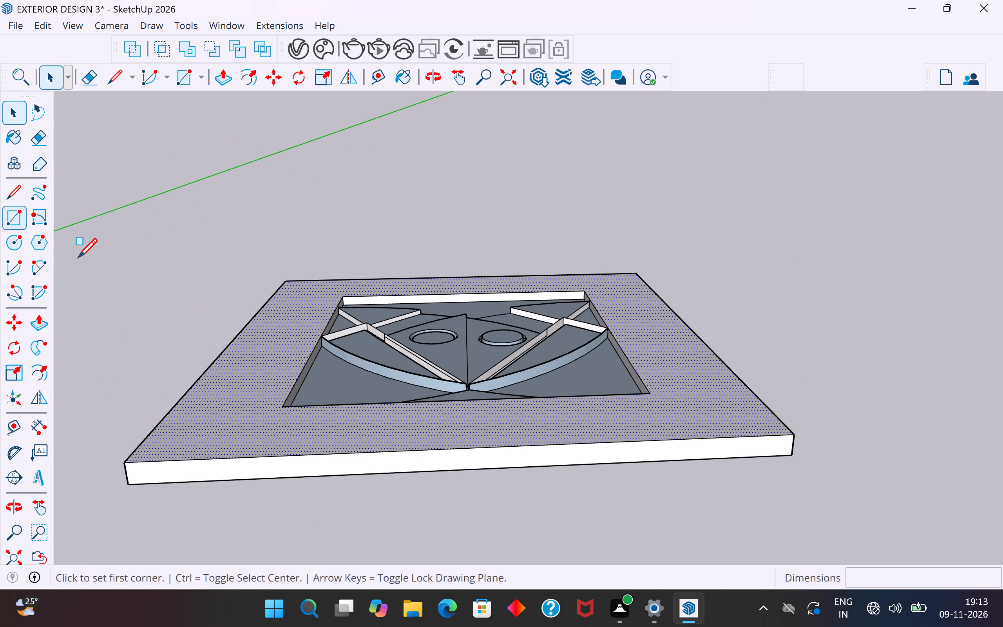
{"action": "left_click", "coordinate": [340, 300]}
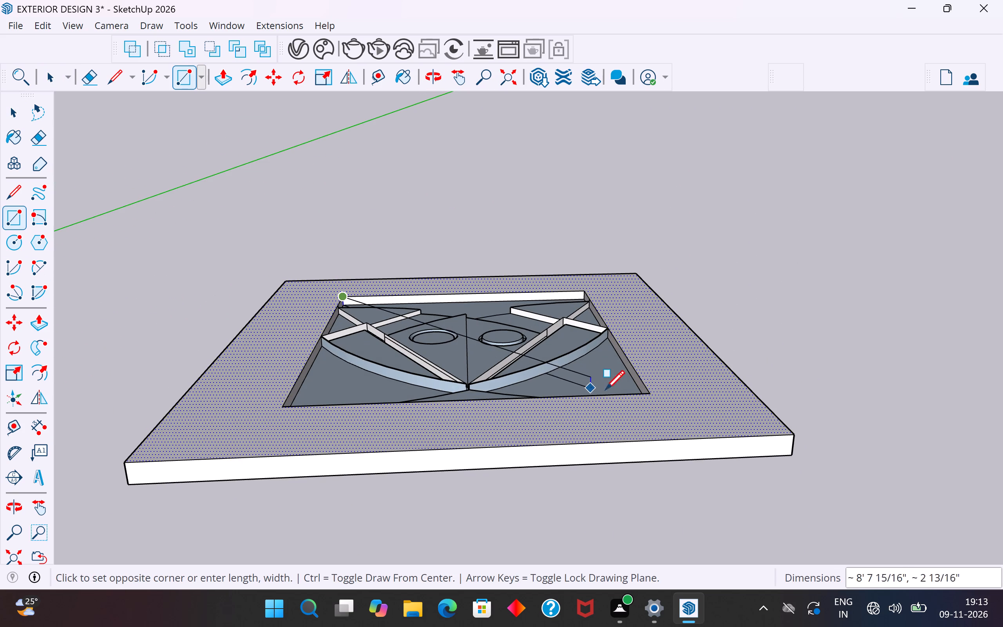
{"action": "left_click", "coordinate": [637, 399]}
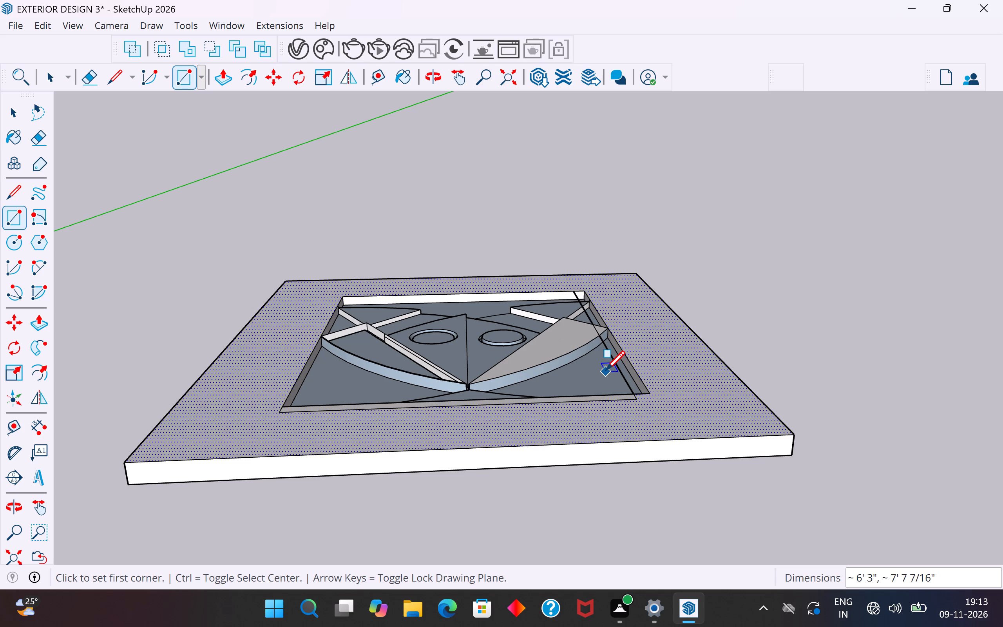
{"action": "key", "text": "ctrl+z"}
Try to cover the panel's recess with a rectangle of about 7' 4 5/8" by 6' 6 5/8" between its other two diagonal corners.
{"action": "left_click", "coordinate": [584, 289]}
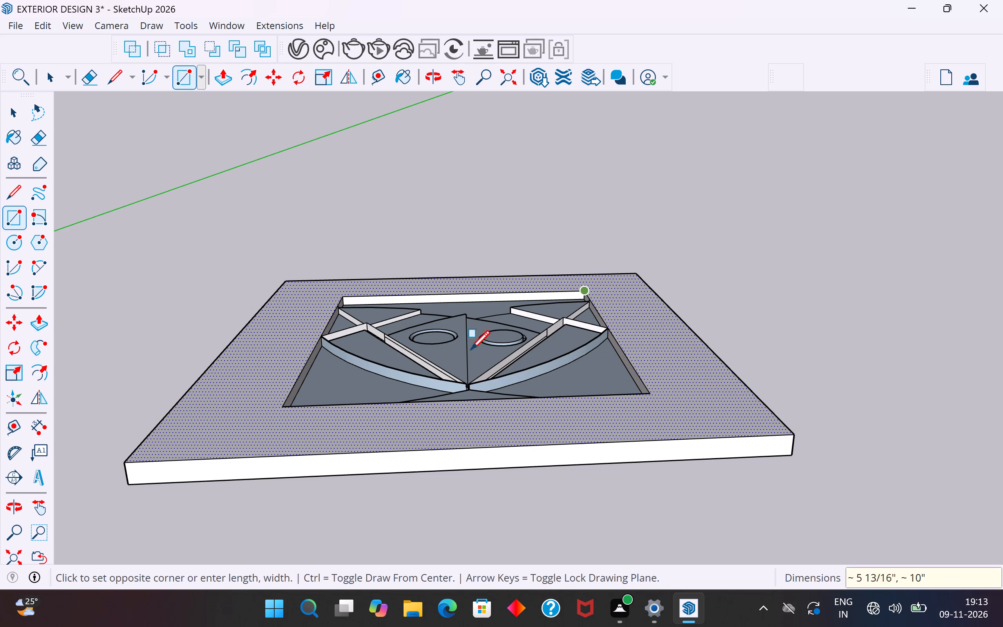
{"action": "left_click", "coordinate": [282, 406]}
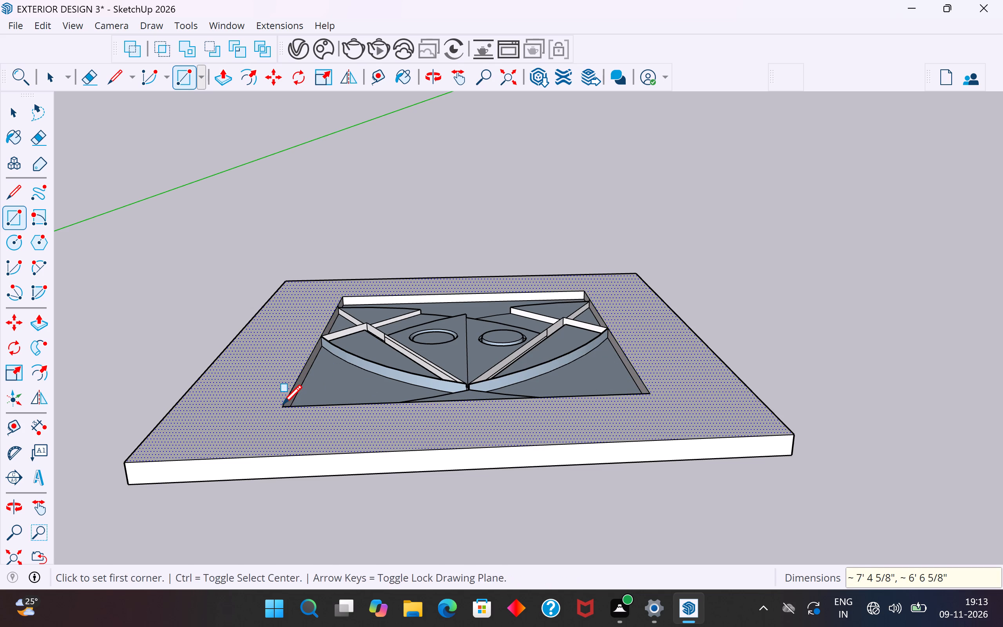
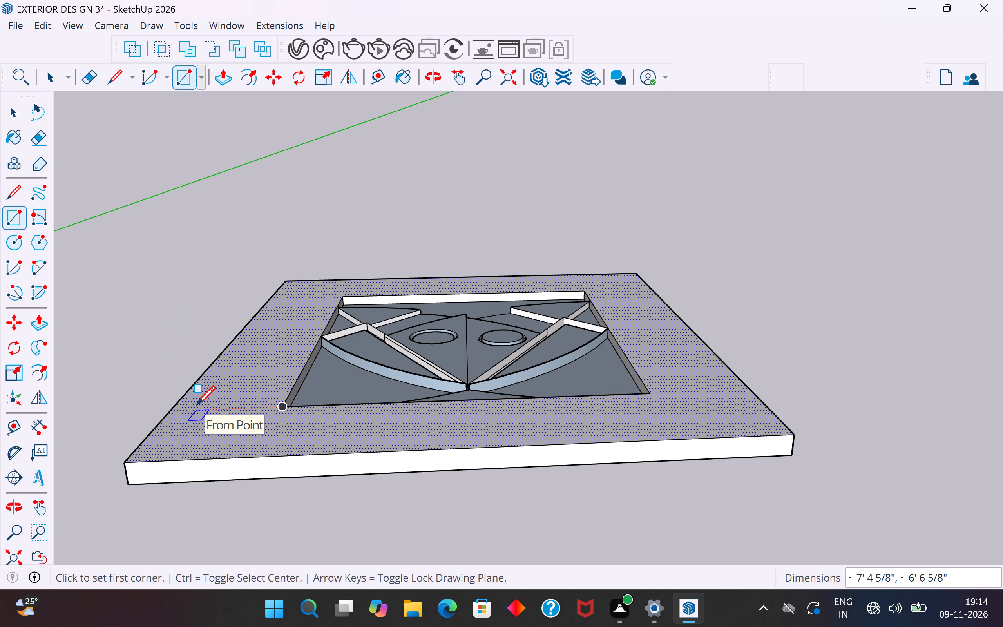
Examine the ceiling panel's underside and the open recess on its top side.
{"action": "left_click", "coordinate": [19, 121]}
{"action": "left_click", "coordinate": [233, 251]}
{"action": "middle_click_drag", "start_coordinate": [373, 513], "coordinate": [409, 267]}
{"action": "middle_click_drag", "start_coordinate": [412, 270], "coordinate": [371, 274]}
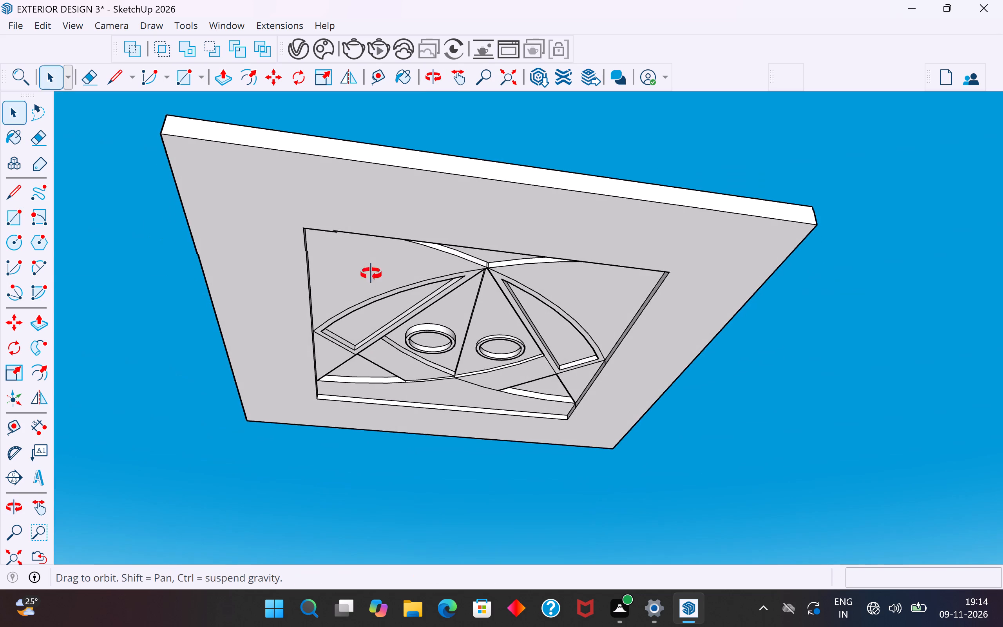
{"action": "middle_click_drag", "start_coordinate": [371, 274], "coordinate": [298, 524]}
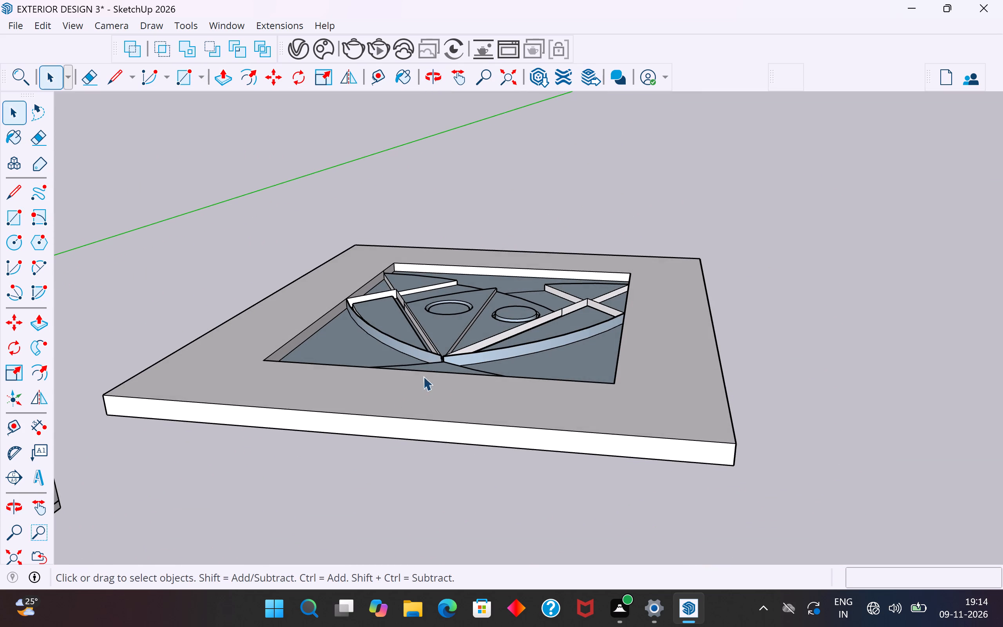
{"action": "middle_click_drag", "start_coordinate": [427, 379], "coordinate": [513, 446]}
{"action": "scroll", "coordinate": [516, 337], "scroll_direction": "up", "scroll_amount": 3}
{"action": "middle_click_drag", "start_coordinate": [532, 337], "coordinate": [559, 291]}
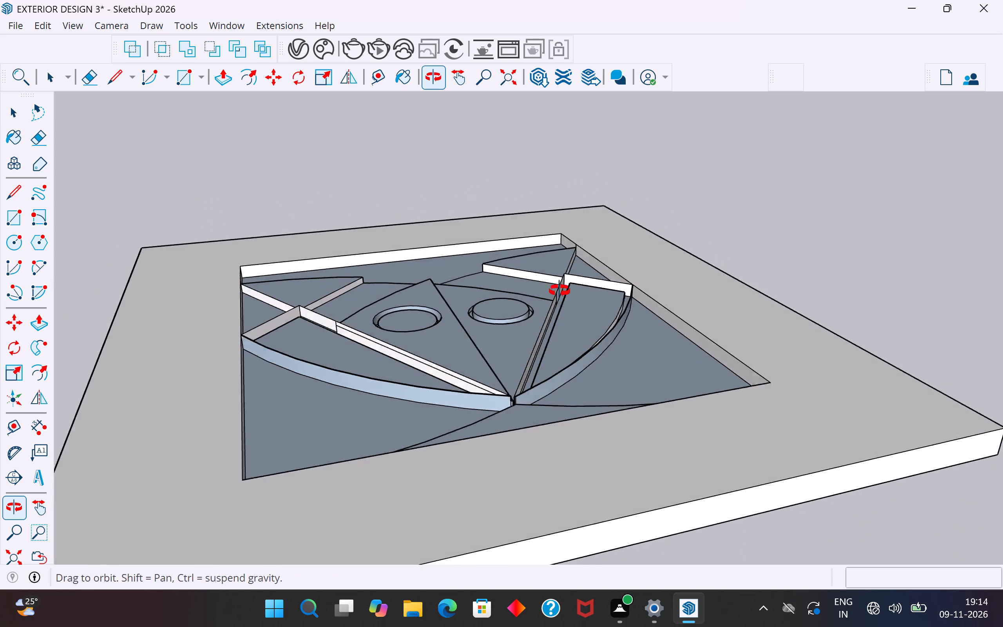
{"action": "middle_click_drag", "start_coordinate": [559, 291], "coordinate": [530, 259]}
{"action": "scroll", "coordinate": [529, 317], "scroll_direction": "up", "scroll_amount": 4}
{"action": "scroll", "coordinate": [532, 337], "scroll_direction": "down", "scroll_amount": 8}
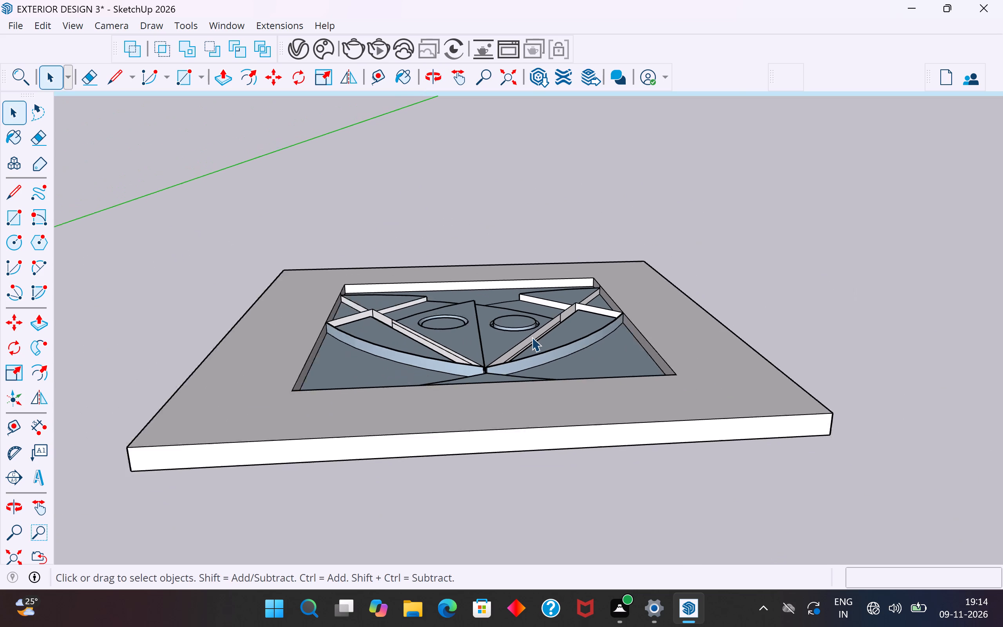
{"action": "scroll", "coordinate": [532, 337], "scroll_direction": "down", "scroll_amount": 2}
Undo the latest panel edits back to before the outer frame's top was raised above the patterned centre.
{"action": "middle_click_drag", "start_coordinate": [591, 386], "coordinate": [555, 223]}
{"action": "key", "text": "ctrl+z"}
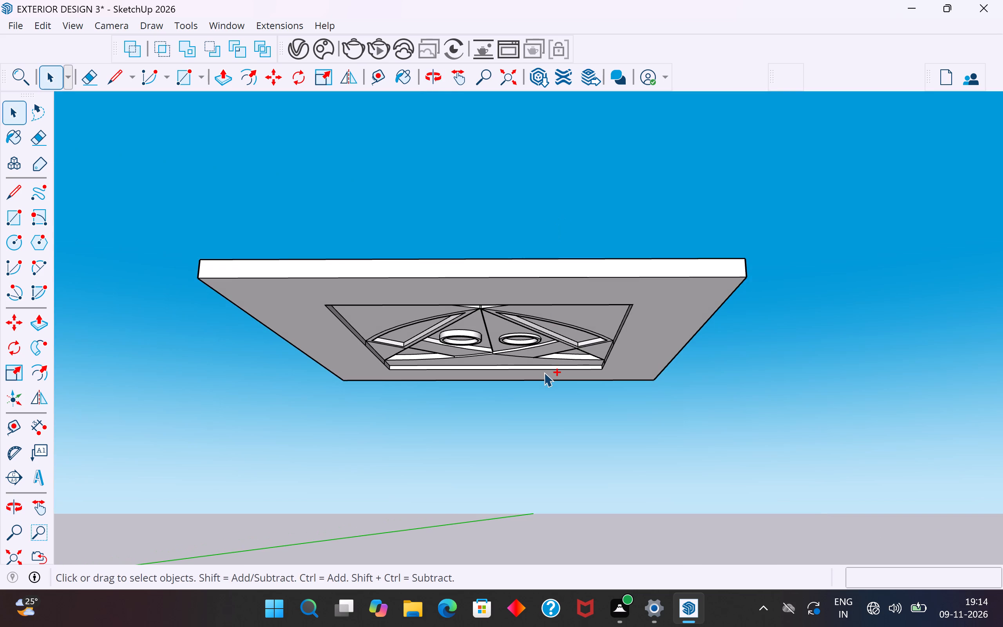
{"action": "key", "text": "ctrl+z"}
{"action": "key", "text": "ctrl+z"}
{"action": "key", "text": "ctrl+z"}
{"action": "key", "text": "ctrl+z"}
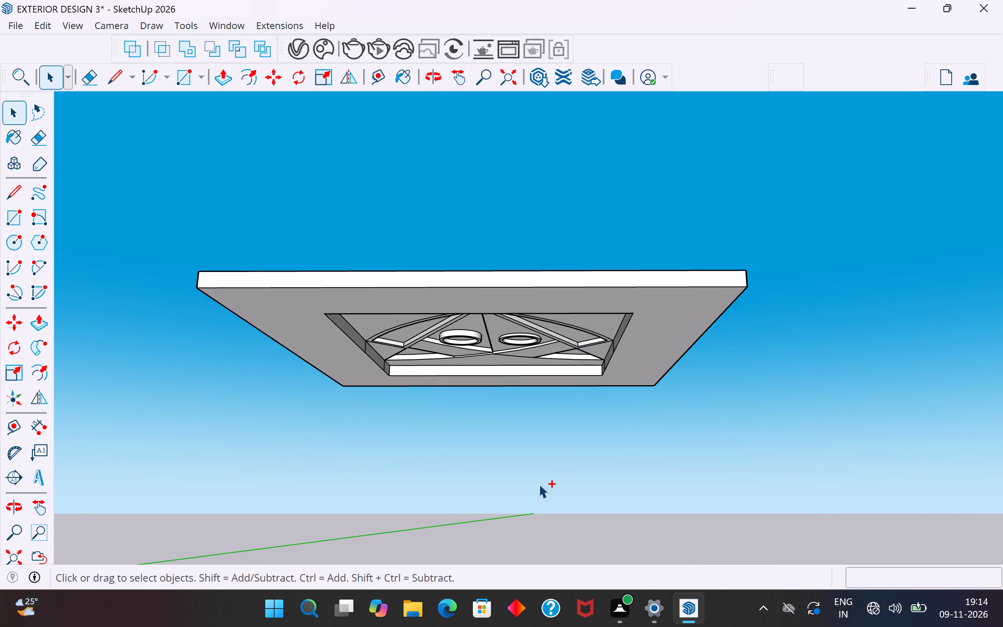
{"action": "middle_click_drag", "start_coordinate": [596, 408], "coordinate": [604, 531]}
{"action": "left_click", "coordinate": [693, 615]}
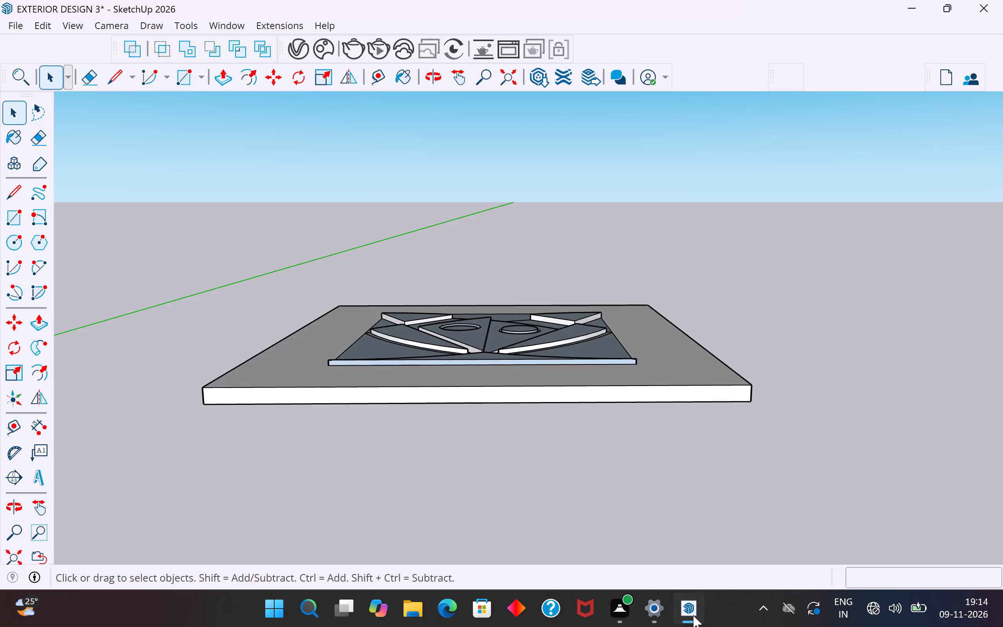
{"action": "left_click", "coordinate": [693, 615]}
Examine the panel's top and its underside around the patterned centre.
{"action": "scroll", "coordinate": [482, 431], "scroll_direction": "down", "scroll_amount": 5}
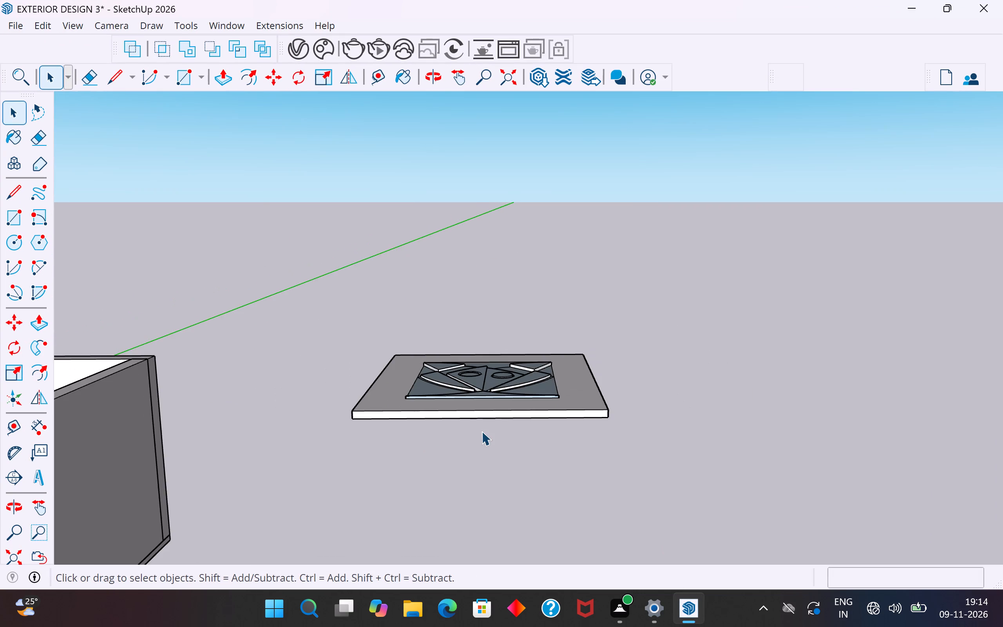
{"action": "middle_click_drag", "start_coordinate": [494, 450], "coordinate": [275, 442]}
{"action": "scroll", "coordinate": [508, 378], "scroll_direction": "up", "scroll_amount": 9}
{"action": "left_click", "coordinate": [486, 400]}
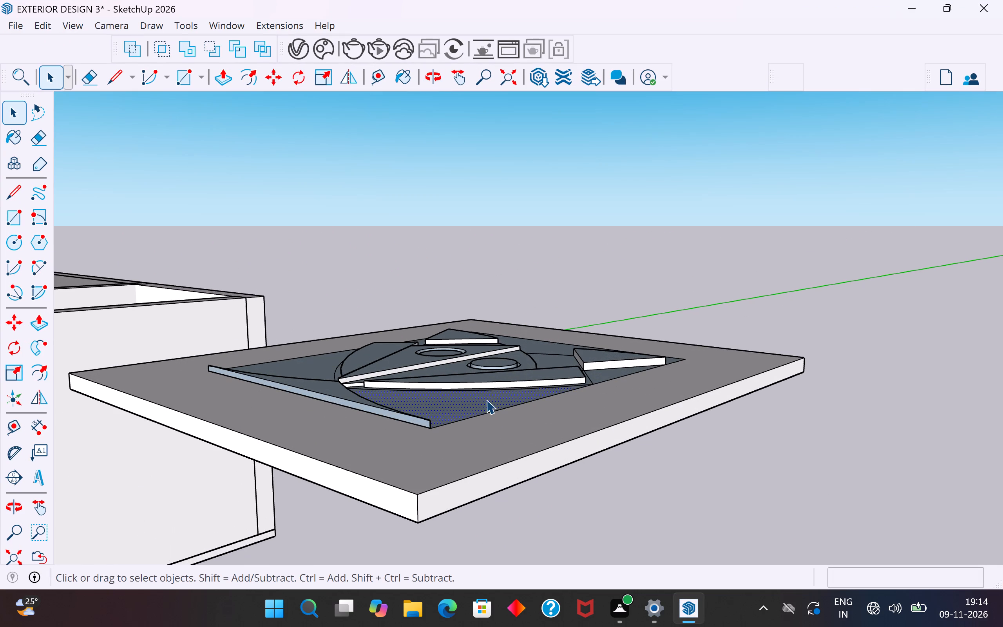
{"action": "middle_click_drag", "start_coordinate": [486, 400], "coordinate": [368, 506]}
{"action": "scroll", "coordinate": [446, 410], "scroll_direction": "up", "scroll_amount": 4}
{"action": "middle_click_drag", "start_coordinate": [483, 422], "coordinate": [326, 185]}
{"action": "scroll", "coordinate": [351, 321], "scroll_direction": "up", "scroll_amount": 1}
{"action": "middle_click_drag", "start_coordinate": [351, 321], "coordinate": [353, 210]}
{"action": "scroll", "coordinate": [387, 340], "scroll_direction": "up", "scroll_amount": 3}
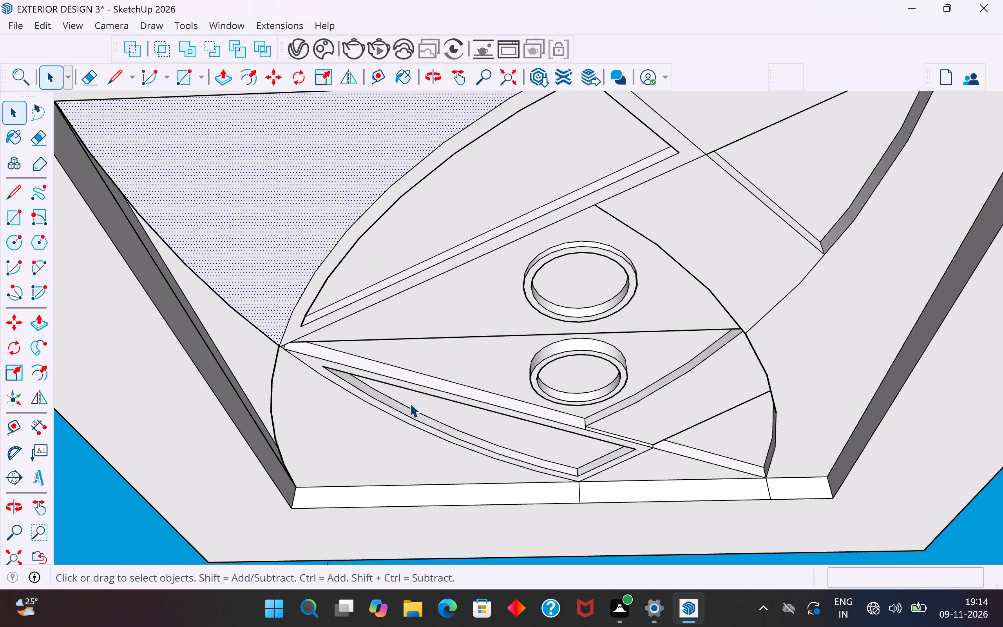
{"action": "middle_click_drag", "start_coordinate": [424, 465], "coordinate": [433, 446]}
{"action": "scroll", "coordinate": [470, 410], "scroll_direction": "down", "scroll_amount": 5}
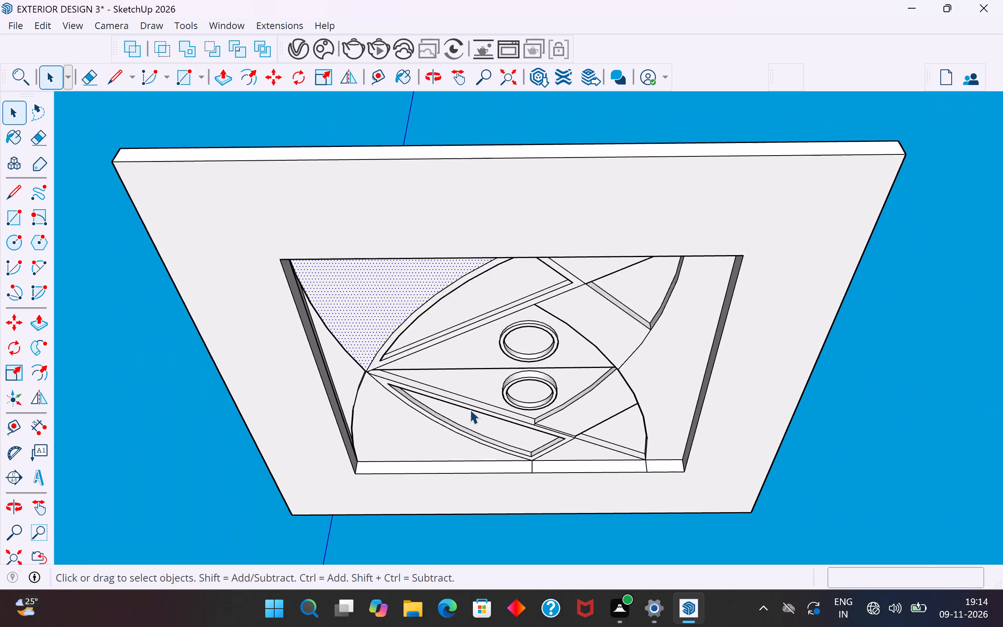
{"action": "scroll", "coordinate": [470, 410], "scroll_direction": "down", "scroll_amount": 3}
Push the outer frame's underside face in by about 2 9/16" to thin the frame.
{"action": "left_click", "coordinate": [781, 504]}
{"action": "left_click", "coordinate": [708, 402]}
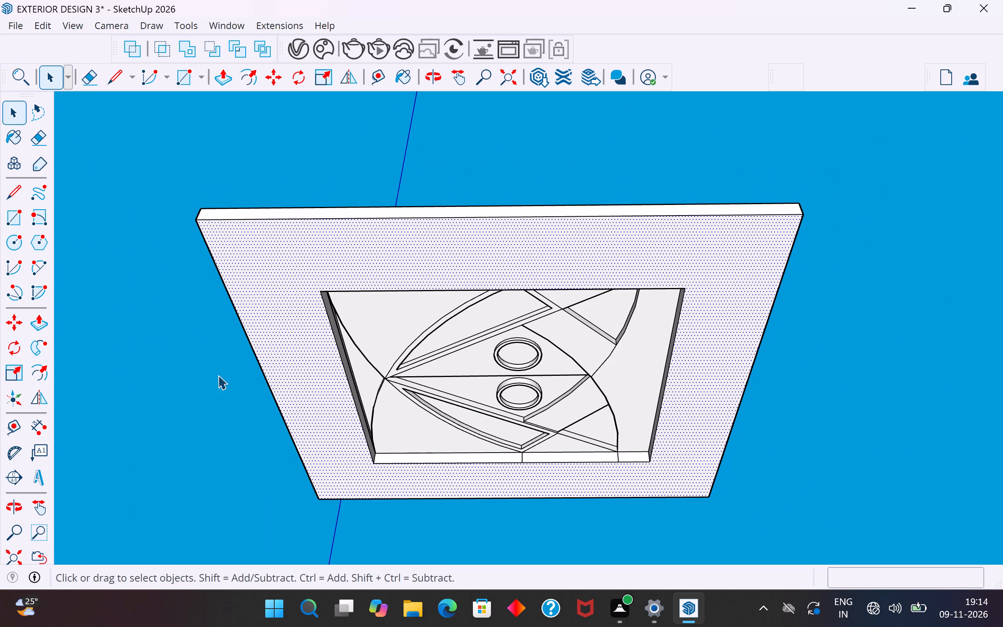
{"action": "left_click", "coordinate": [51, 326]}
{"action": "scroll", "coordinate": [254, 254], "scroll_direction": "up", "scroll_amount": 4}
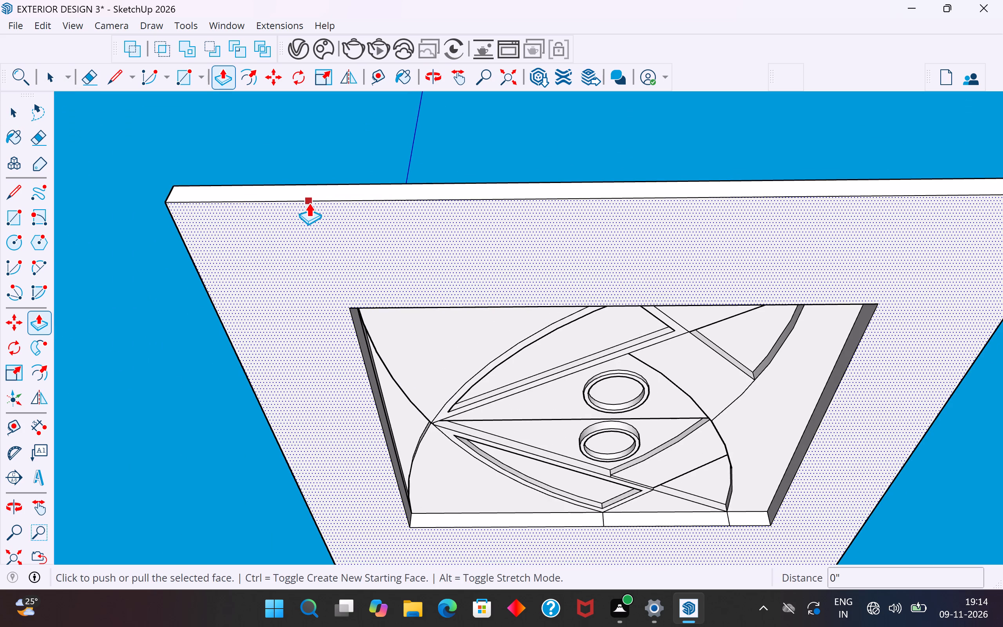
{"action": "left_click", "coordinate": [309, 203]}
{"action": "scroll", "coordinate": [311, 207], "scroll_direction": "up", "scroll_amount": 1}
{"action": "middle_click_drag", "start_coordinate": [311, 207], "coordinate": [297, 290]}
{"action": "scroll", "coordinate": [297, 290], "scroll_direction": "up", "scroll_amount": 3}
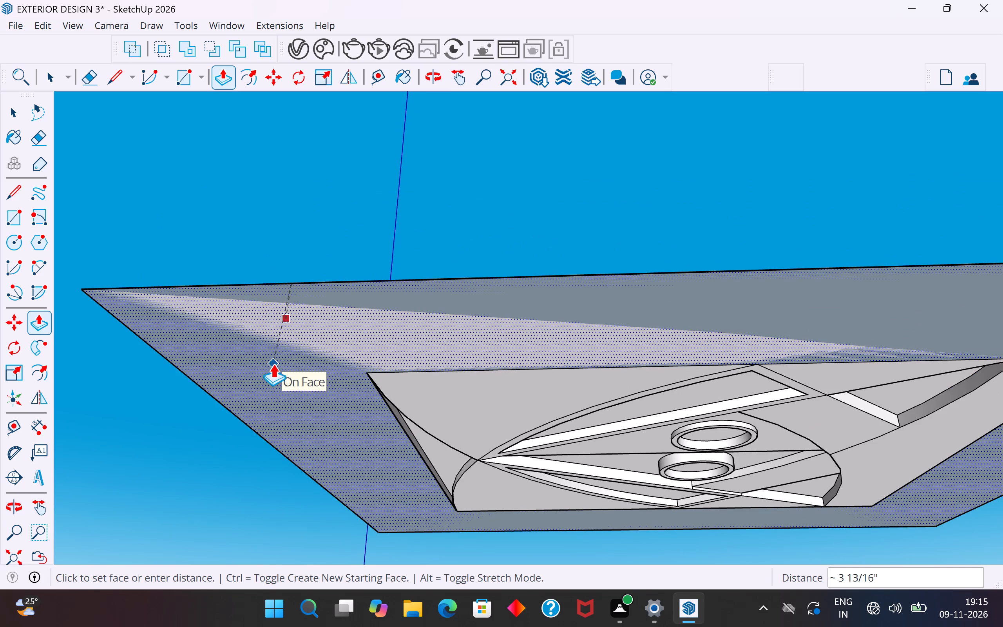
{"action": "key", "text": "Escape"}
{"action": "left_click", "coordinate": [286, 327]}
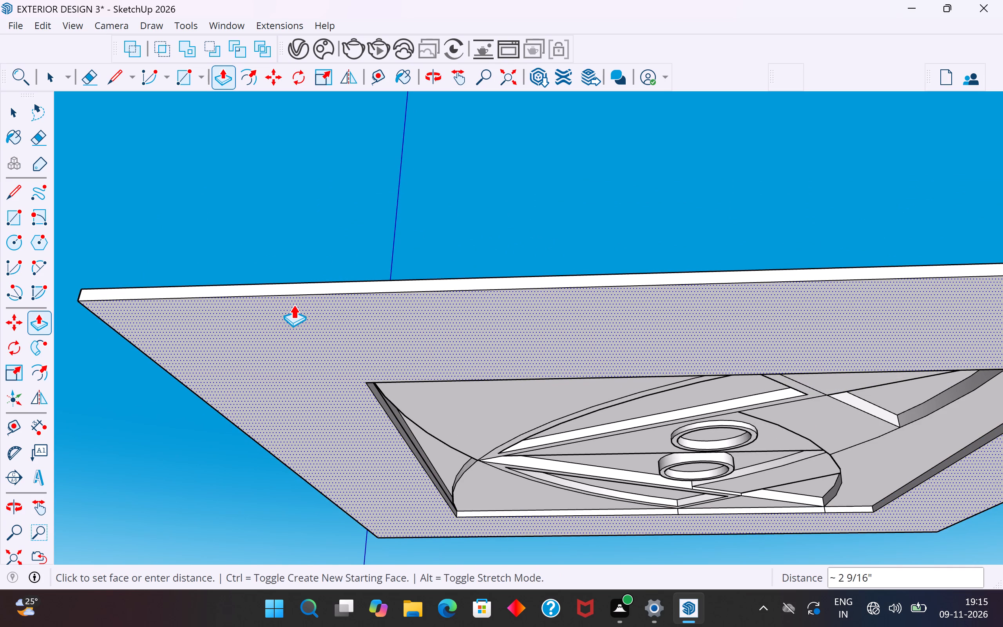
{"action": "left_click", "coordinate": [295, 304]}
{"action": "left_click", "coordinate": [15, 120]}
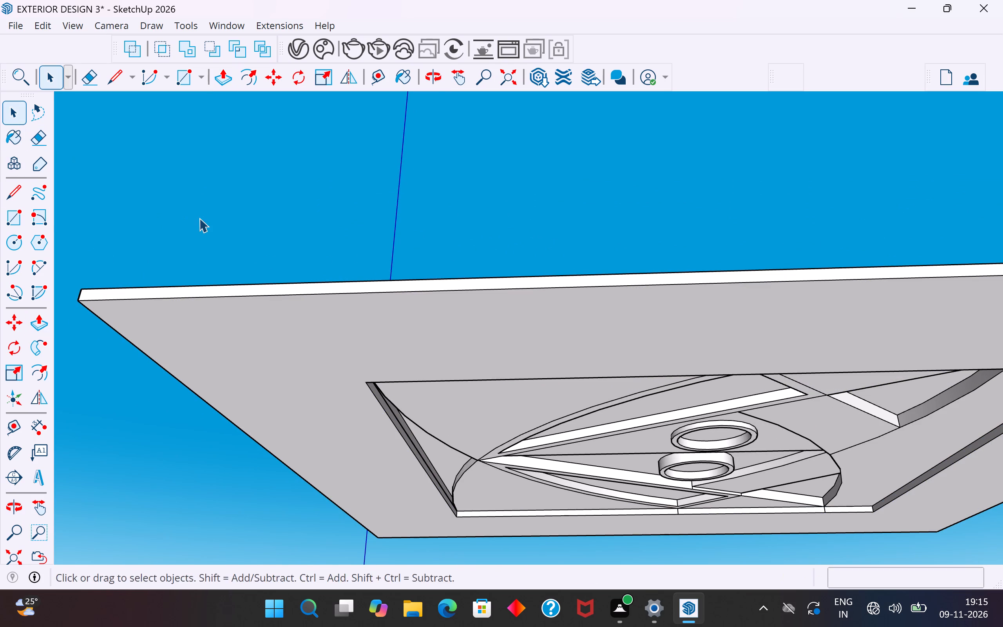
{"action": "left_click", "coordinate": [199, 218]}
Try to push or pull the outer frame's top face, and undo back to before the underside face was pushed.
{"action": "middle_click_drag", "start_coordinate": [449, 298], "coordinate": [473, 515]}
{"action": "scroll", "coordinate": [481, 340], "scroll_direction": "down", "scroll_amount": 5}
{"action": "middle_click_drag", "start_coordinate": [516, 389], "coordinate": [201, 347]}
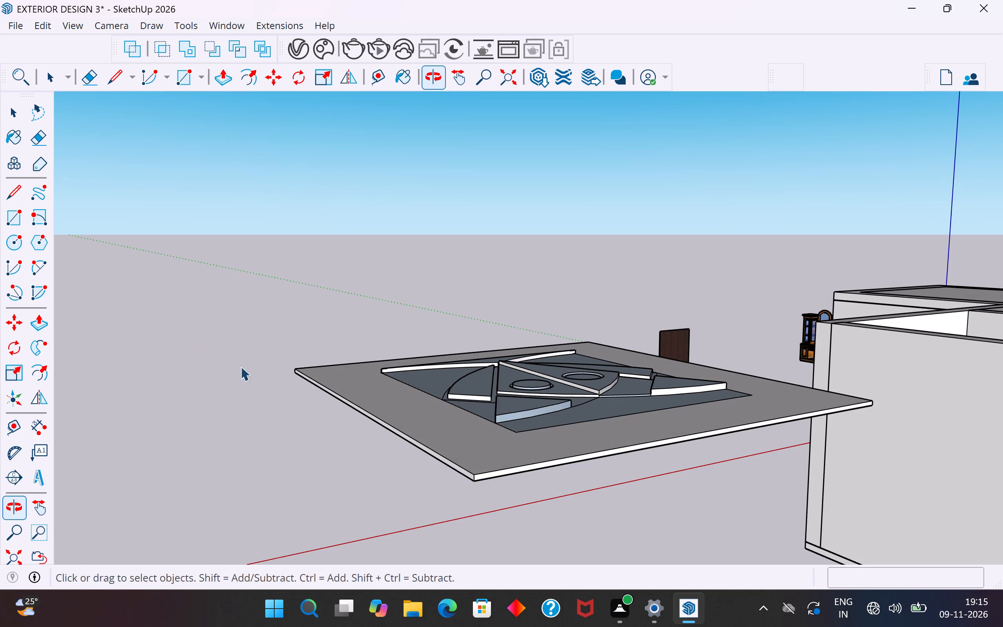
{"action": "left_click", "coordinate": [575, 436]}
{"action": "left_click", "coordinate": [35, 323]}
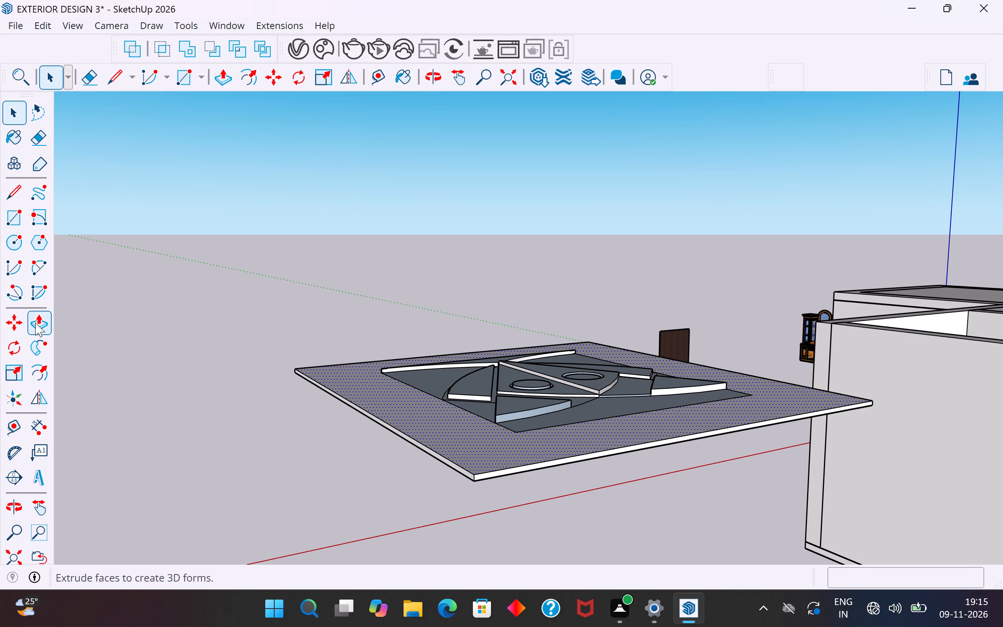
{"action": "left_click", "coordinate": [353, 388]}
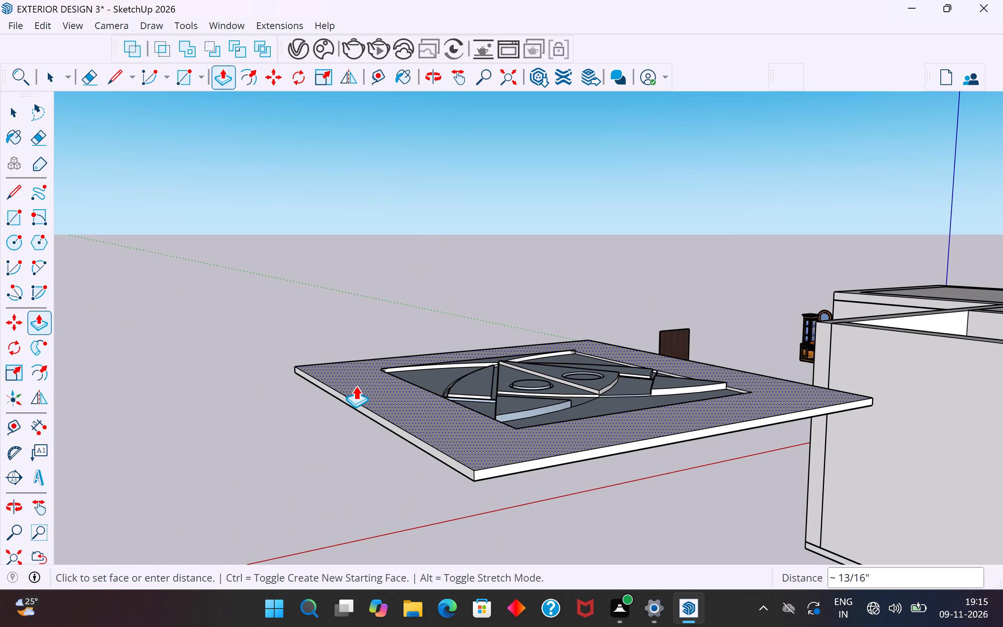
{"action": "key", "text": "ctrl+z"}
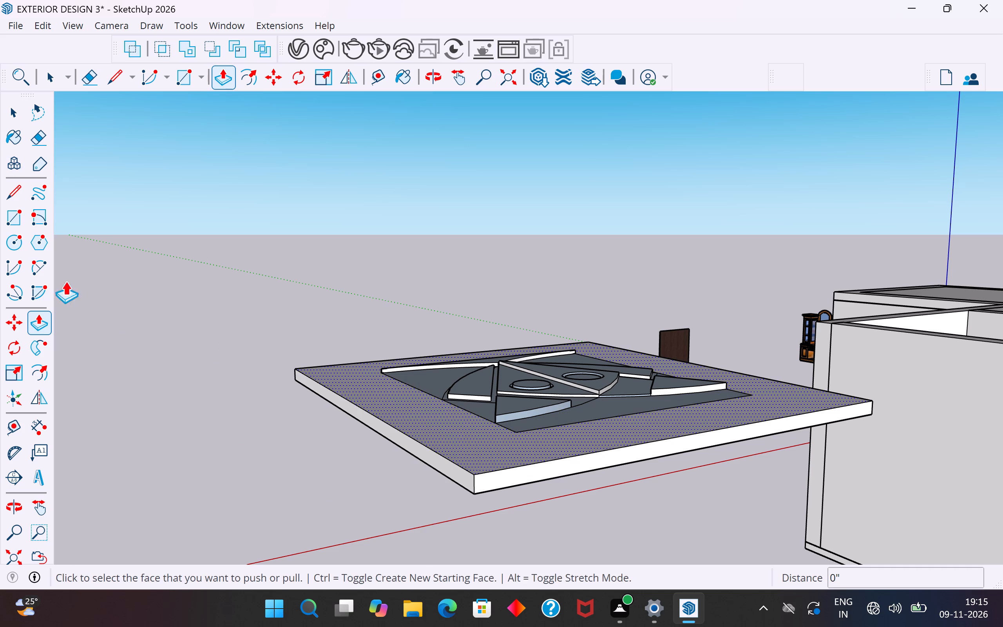
Delete the outer frame's top face.
{"action": "left_click", "coordinate": [14, 115]}
{"action": "left_click", "coordinate": [429, 433]}
{"action": "key", "text": "Delete"}
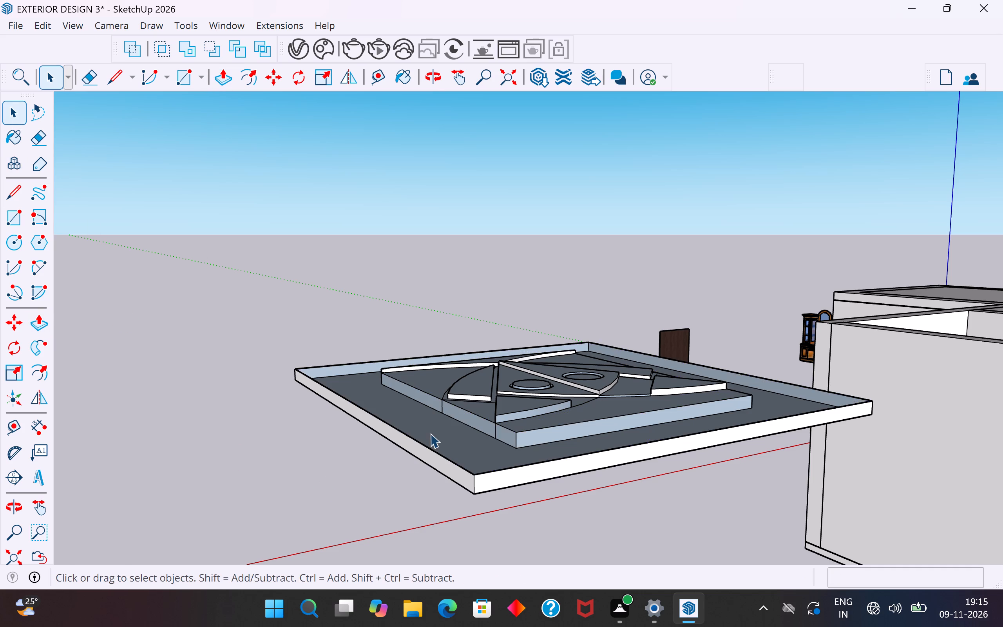
Examine the walls around the panel's patterned centre, selecting the side wall with the raised lip to check its faces and edges.
{"action": "middle_click_drag", "start_coordinate": [491, 442], "coordinate": [726, 543]}
{"action": "middle_click_drag", "start_coordinate": [433, 429], "coordinate": [651, 416]}
{"action": "scroll", "coordinate": [450, 359], "scroll_direction": "up", "scroll_amount": 8}
{"action": "middle_click_drag", "start_coordinate": [439, 375], "coordinate": [457, 334]}
{"action": "left_click", "coordinate": [447, 370]}
{"action": "middle_click_drag", "start_coordinate": [465, 371], "coordinate": [454, 373]}
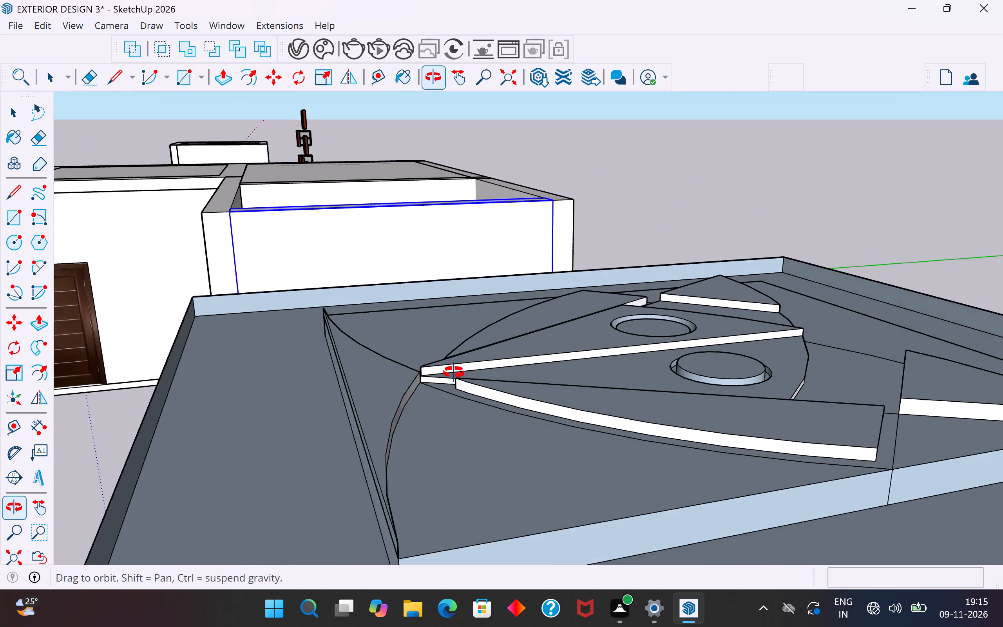
{"action": "middle_click_drag", "start_coordinate": [454, 373], "coordinate": [484, 365]}
{"action": "left_click", "coordinate": [516, 365]}
{"action": "double_click", "coordinate": [530, 367]}
{"action": "double_click", "coordinate": [555, 375]}
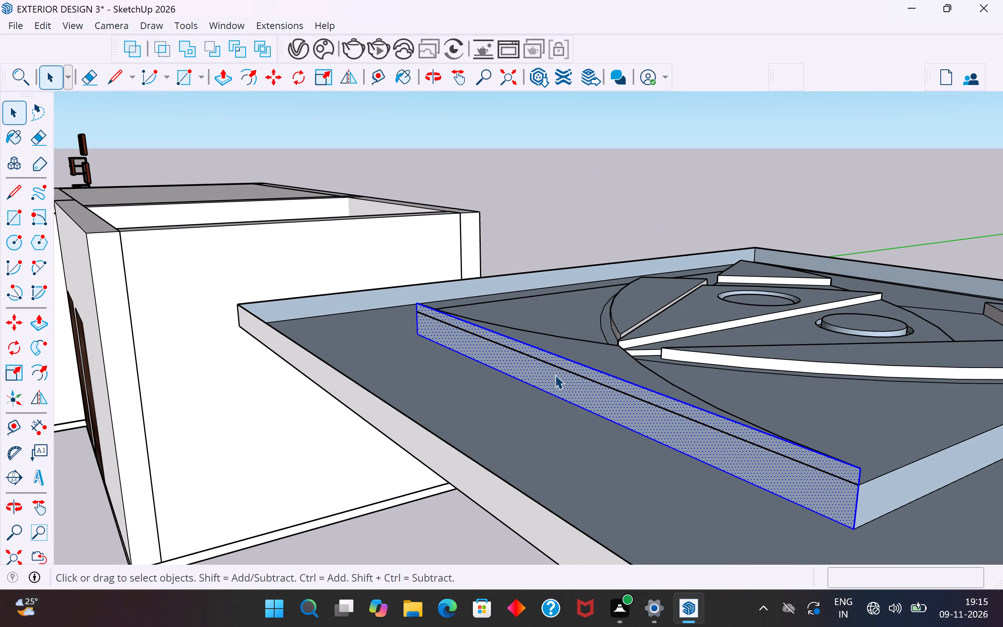
{"action": "middle_click_drag", "start_coordinate": [680, 433], "coordinate": [294, 402]}
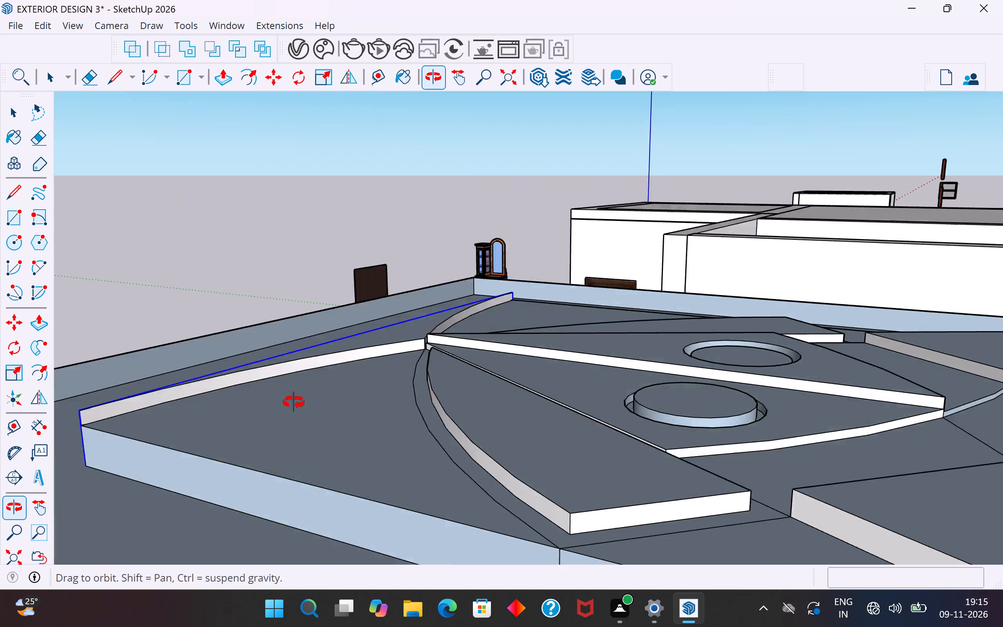
{"action": "middle_click_drag", "start_coordinate": [294, 402], "coordinate": [574, 429]}
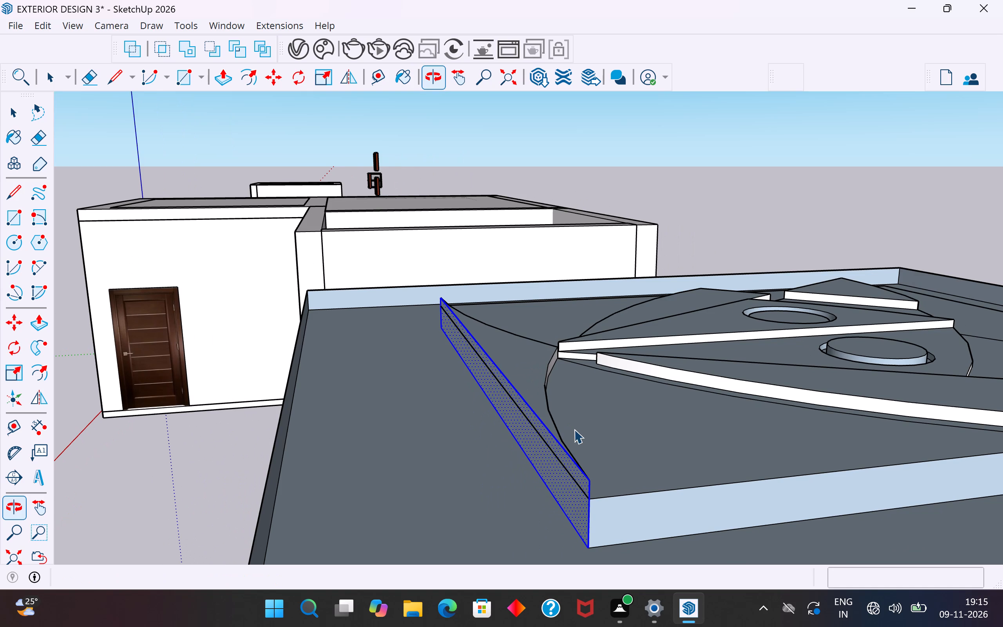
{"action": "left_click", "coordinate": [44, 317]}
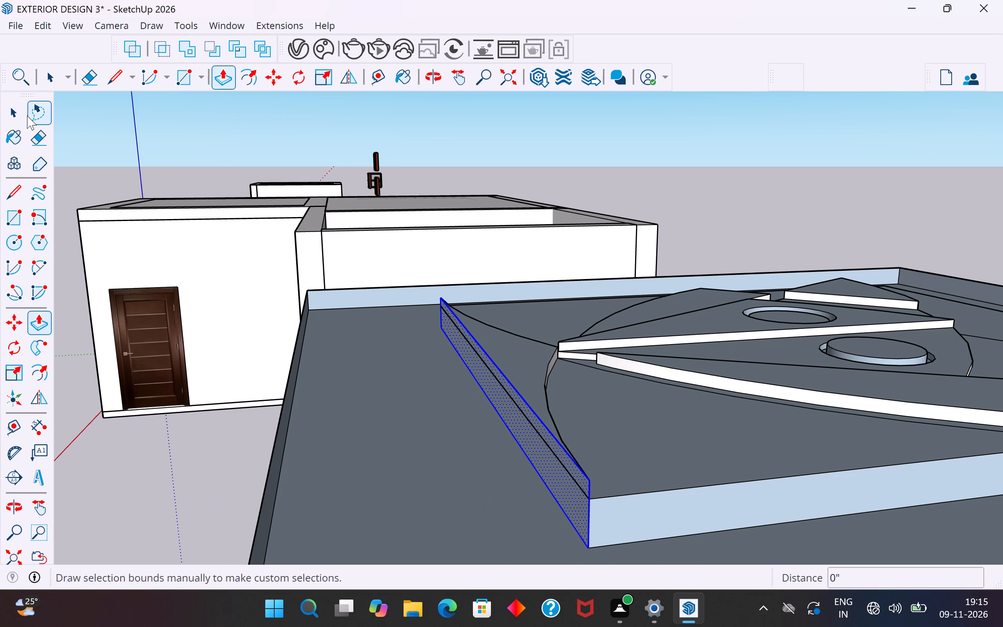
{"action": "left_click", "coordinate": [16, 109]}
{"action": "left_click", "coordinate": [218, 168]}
Examine the corner where the raised lip meets the side wall of the panel's patterned centre.
{"action": "scroll", "coordinate": [536, 377], "scroll_direction": "up", "scroll_amount": 4}
{"action": "middle_click_drag", "start_coordinate": [522, 426], "coordinate": [456, 376]}
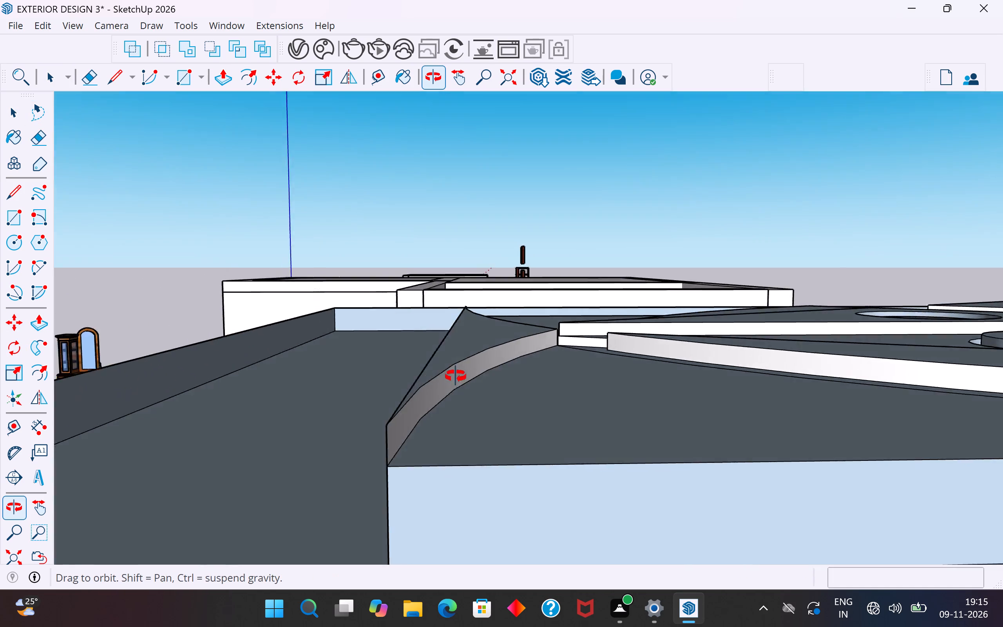
{"action": "middle_click_drag", "start_coordinate": [456, 376], "coordinate": [522, 364]}
{"action": "left_click", "coordinate": [574, 394]}
{"action": "middle_click_drag", "start_coordinate": [630, 412], "coordinate": [743, 448]}
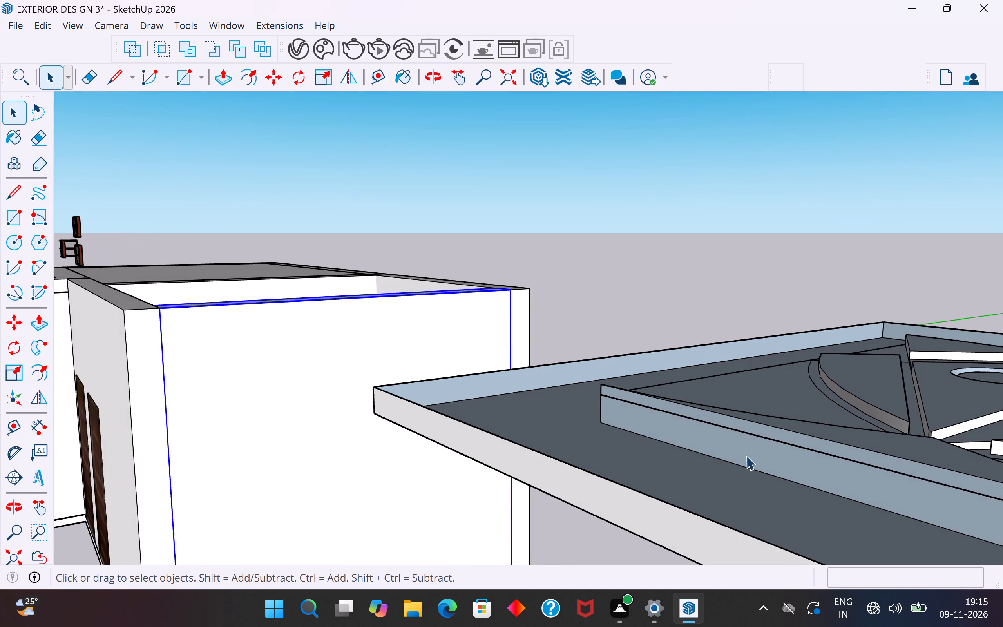
{"action": "scroll", "coordinate": [450, 392], "scroll_direction": "down", "scroll_amount": 5}
{"action": "middle_click_drag", "start_coordinate": [479, 419], "coordinate": [914, 492]}
{"action": "scroll", "coordinate": [680, 384], "scroll_direction": "up", "scroll_amount": 5}
{"action": "middle_click_drag", "start_coordinate": [496, 374], "coordinate": [676, 332]}
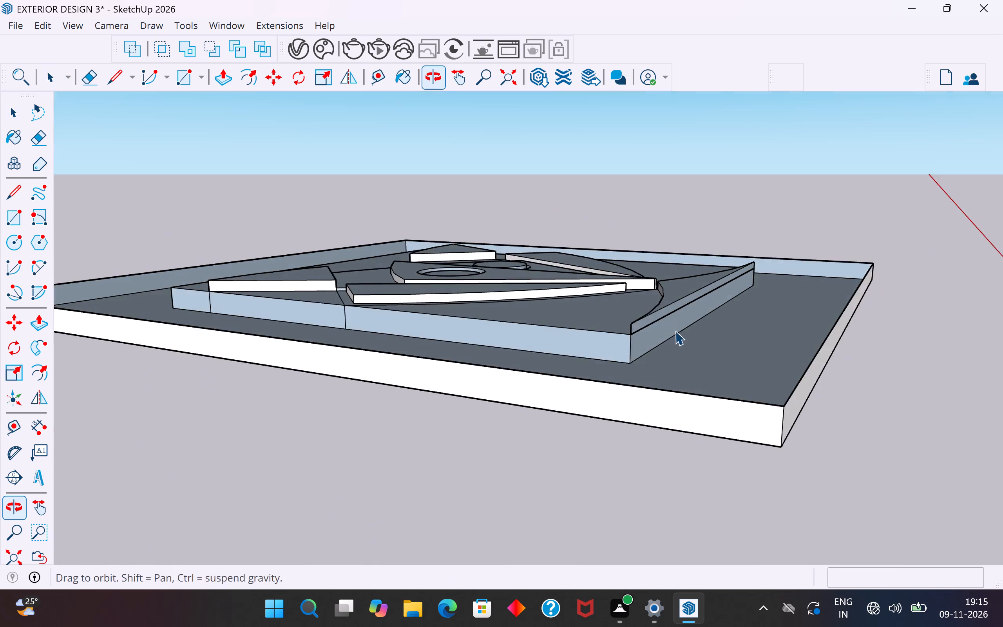
{"action": "scroll", "coordinate": [595, 353], "scroll_direction": "up", "scroll_amount": 8}
{"action": "left_click", "coordinate": [704, 328]}
{"action": "double_click", "coordinate": [715, 324]}
{"action": "double_click", "coordinate": [727, 321]}
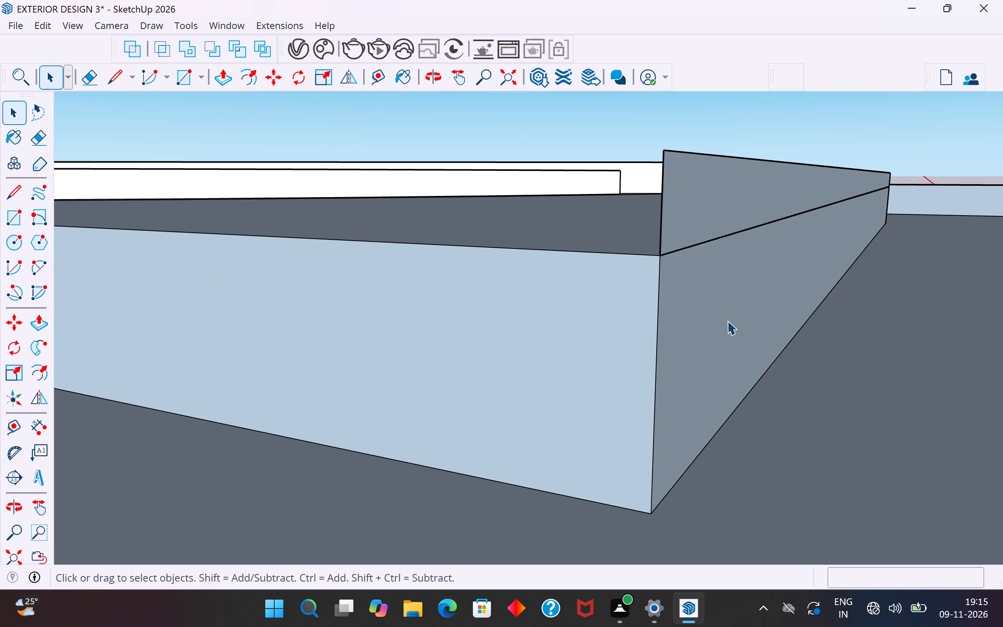
Examine the side walls and raised lip around the panel's patterned centre, selecting wall faces on several sides.
{"action": "scroll", "coordinate": [533, 359], "scroll_direction": "down", "scroll_amount": 10}
{"action": "middle_click_drag", "start_coordinate": [541, 361], "coordinate": [737, 356]}
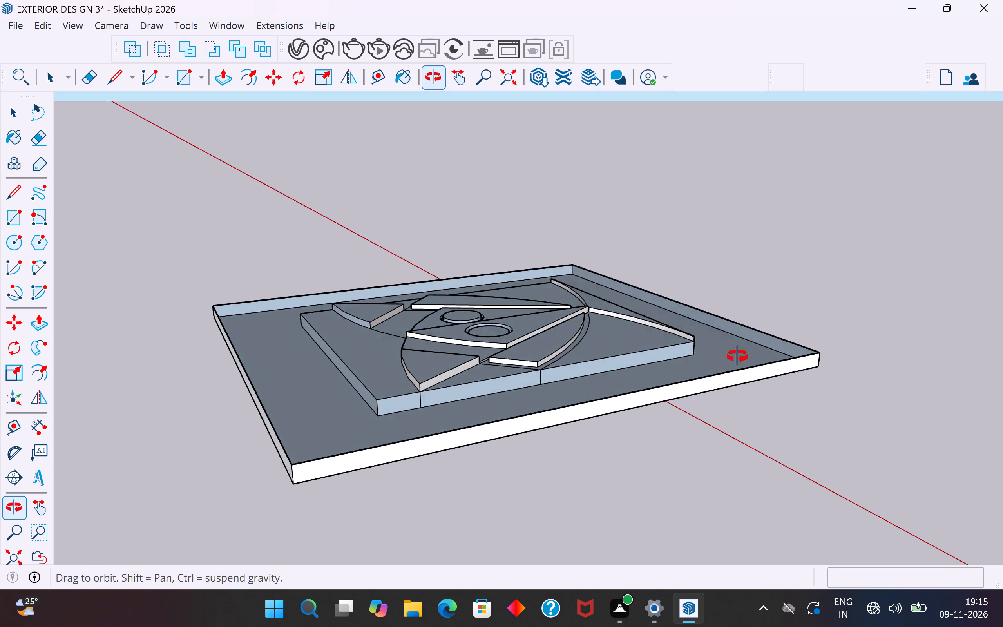
{"action": "middle_click_drag", "start_coordinate": [737, 356], "coordinate": [337, 388]}
{"action": "scroll", "coordinate": [403, 349], "scroll_direction": "up", "scroll_amount": 6}
{"action": "double_click", "coordinate": [579, 348]}
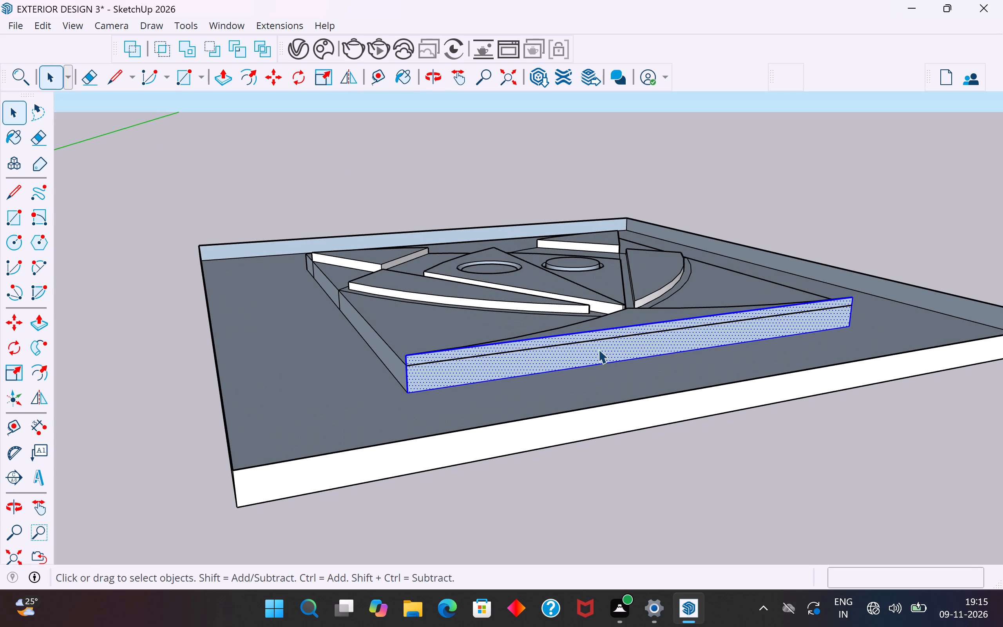
{"action": "left_click", "coordinate": [598, 349]}
{"action": "left_click", "coordinate": [598, 349]}
{"action": "triple_click", "coordinate": [598, 349]}
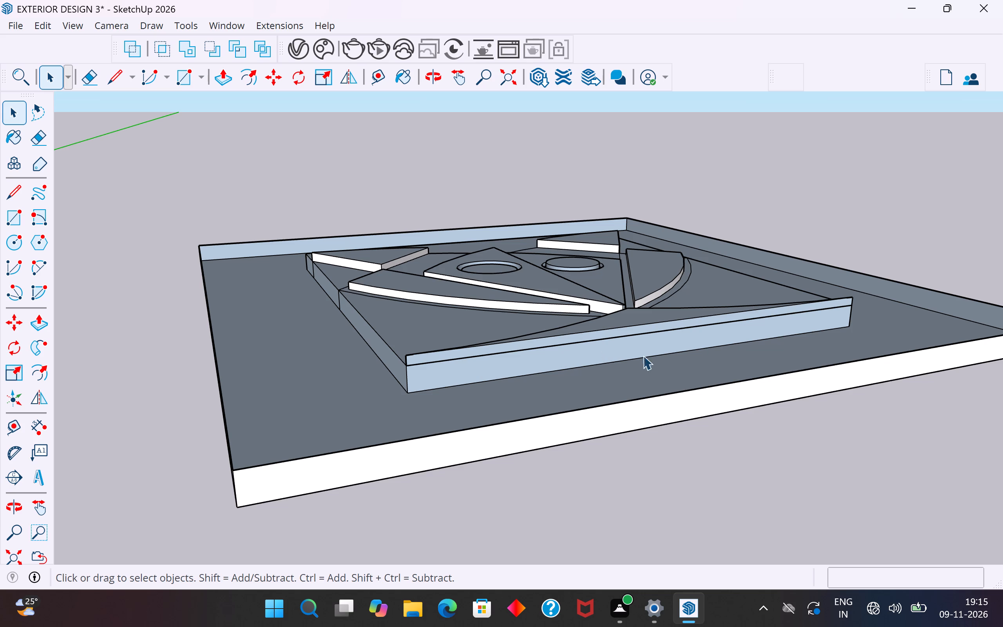
{"action": "middle_click_drag", "start_coordinate": [663, 354], "coordinate": [501, 349]}
{"action": "triple_click", "coordinate": [728, 353]}
{"action": "left_click", "coordinate": [909, 229]}
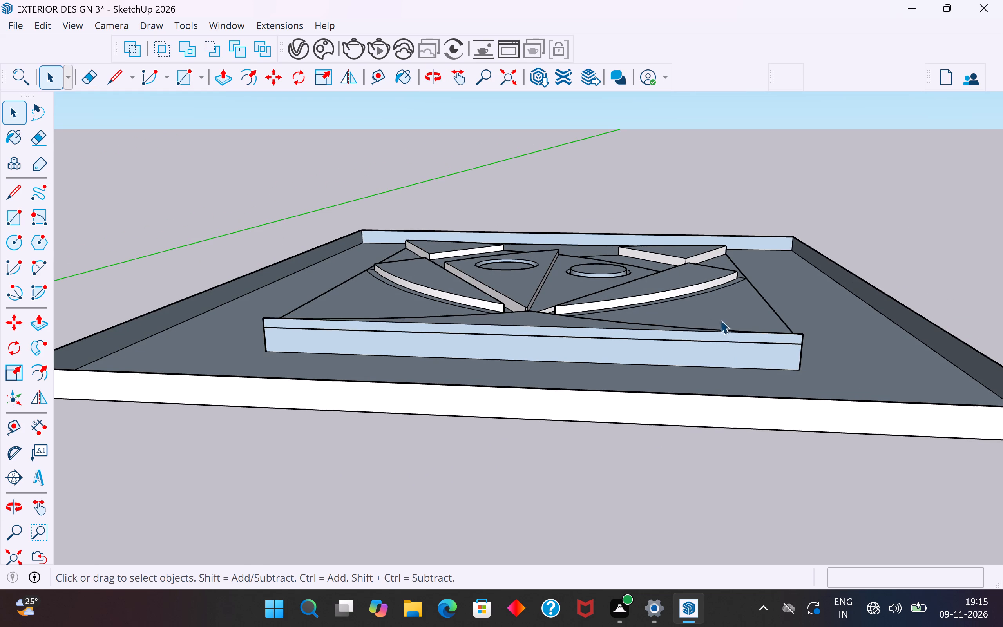
{"action": "scroll", "coordinate": [715, 331], "scroll_direction": "up", "scroll_amount": 5}
{"action": "triple_click", "coordinate": [788, 367]}
{"action": "middle_click_drag", "start_coordinate": [810, 355], "coordinate": [290, 369]}
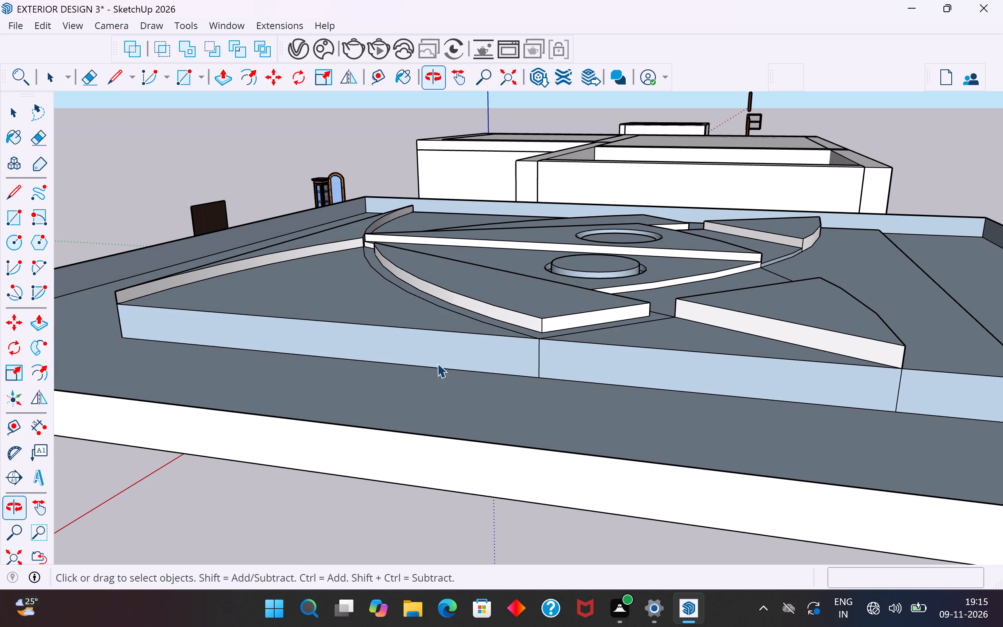
{"action": "triple_click", "coordinate": [449, 359]}
{"action": "double_click", "coordinate": [567, 361]}
{"action": "triple_click", "coordinate": [567, 361]}
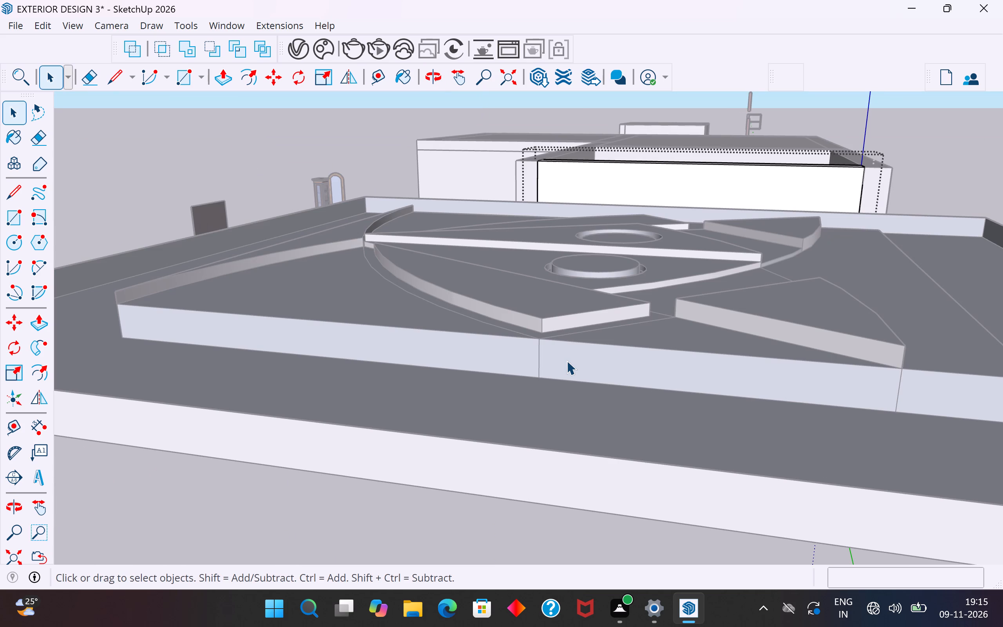
{"action": "scroll", "coordinate": [567, 361], "scroll_direction": "down", "scroll_amount": 6}
{"action": "left_click", "coordinate": [241, 263]}
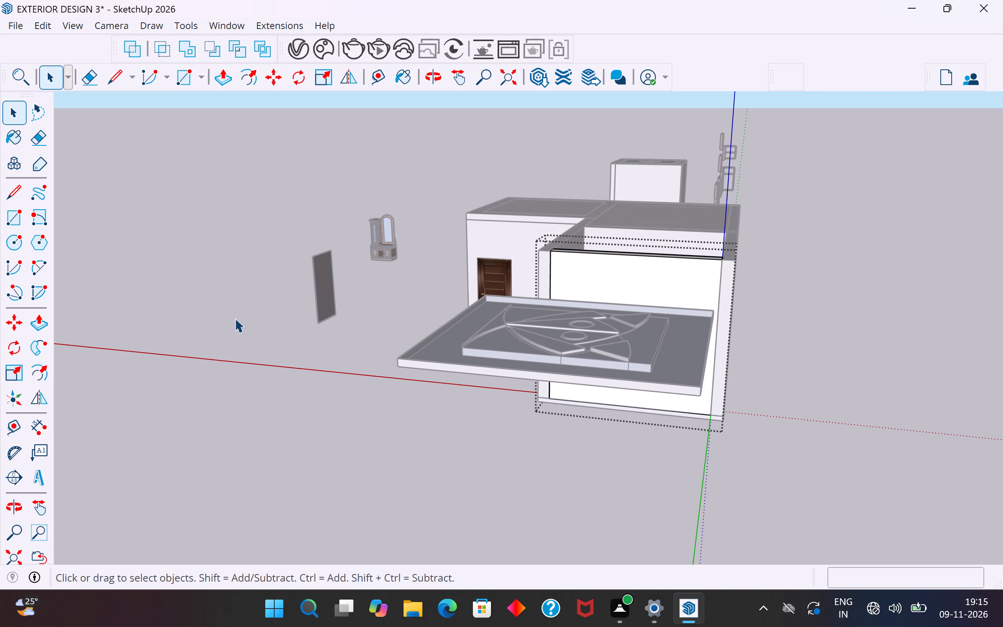
{"action": "left_click", "coordinate": [344, 383]}
Delete the flat face between the outer frame and the panel's patterned centre.
{"action": "scroll", "coordinate": [524, 344], "scroll_direction": "up", "scroll_amount": 4}
{"action": "middle_click_drag", "start_coordinate": [552, 359], "coordinate": [676, 361]}
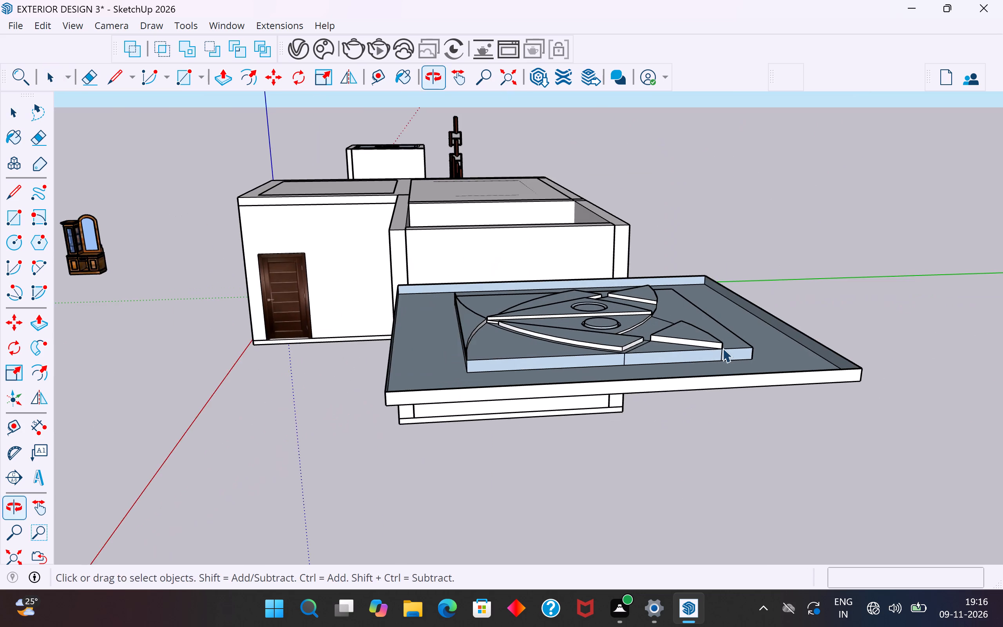
{"action": "scroll", "coordinate": [722, 348], "scroll_direction": "up", "scroll_amount": 1}
{"action": "middle_click_drag", "start_coordinate": [722, 348], "coordinate": [805, 315]}
{"action": "scroll", "coordinate": [474, 362], "scroll_direction": "up", "scroll_amount": 5}
{"action": "middle_click_drag", "start_coordinate": [550, 360], "coordinate": [623, 333]}
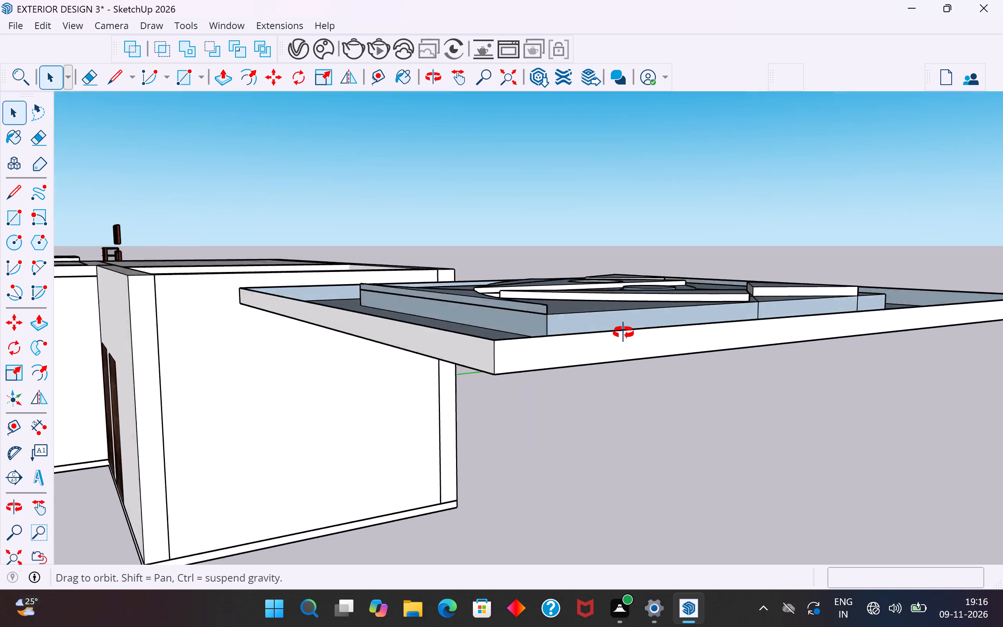
{"action": "middle_click_drag", "start_coordinate": [623, 333], "coordinate": [594, 436]}
{"action": "scroll", "coordinate": [494, 520], "scroll_direction": "down", "scroll_amount": 3}
{"action": "middle_click_drag", "start_coordinate": [494, 520], "coordinate": [523, 422]}
{"action": "middle_click_drag", "start_coordinate": [672, 352], "coordinate": [572, 402]}
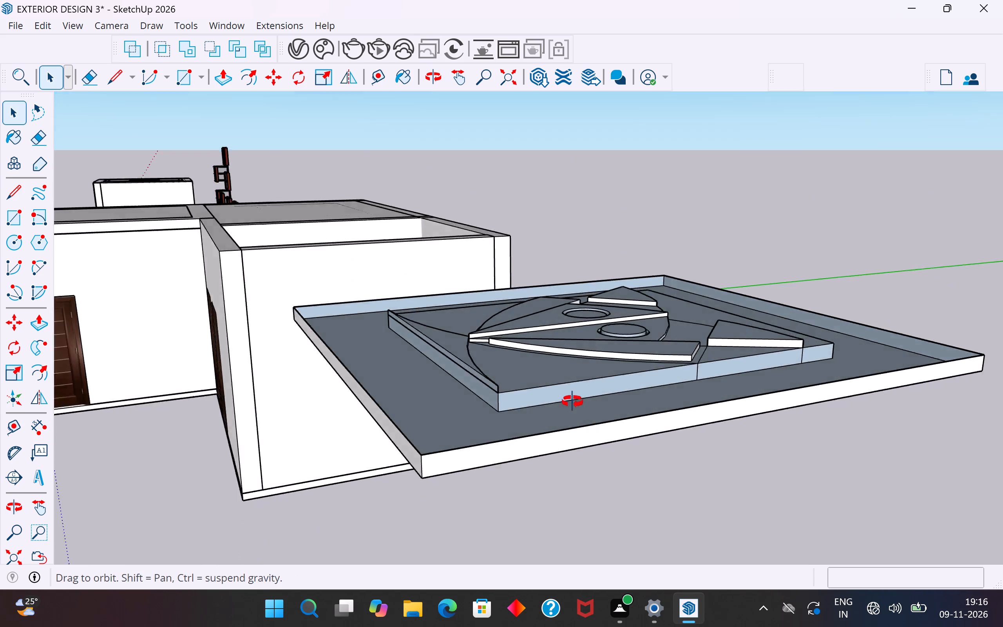
{"action": "middle_click_drag", "start_coordinate": [572, 402], "coordinate": [395, 404]}
{"action": "middle_click_drag", "start_coordinate": [545, 436], "coordinate": [527, 467]}
{"action": "left_click", "coordinate": [529, 465]}
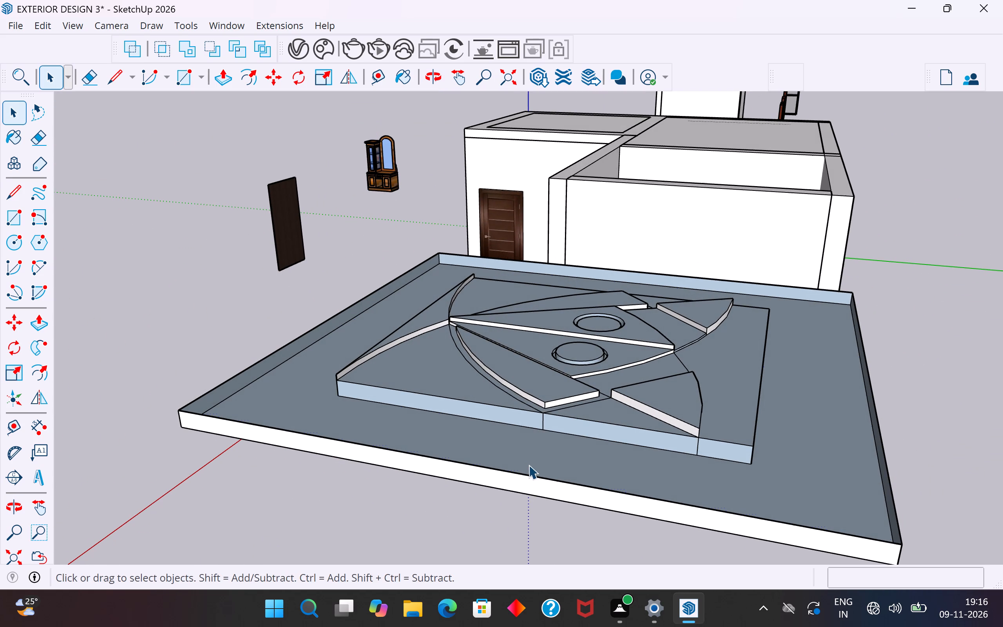
{"action": "key", "text": "Delete"}
Select the whole patterned centre and scale it vertically from its underside to about 0.58.
{"action": "middle_click_drag", "start_coordinate": [737, 452], "coordinate": [547, 444]}
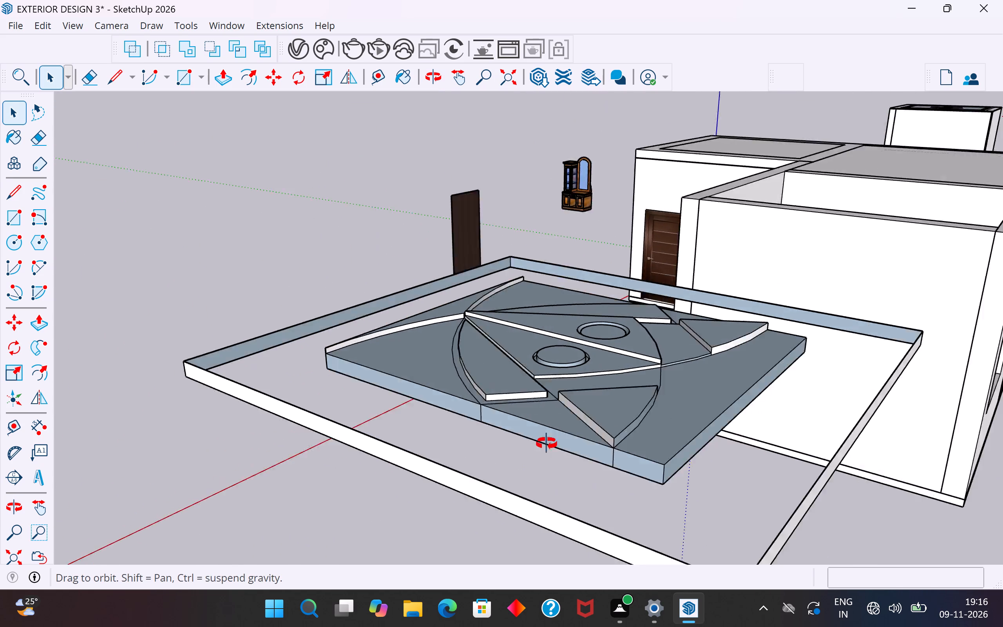
{"action": "middle_click_drag", "start_coordinate": [547, 444], "coordinate": [418, 136]}
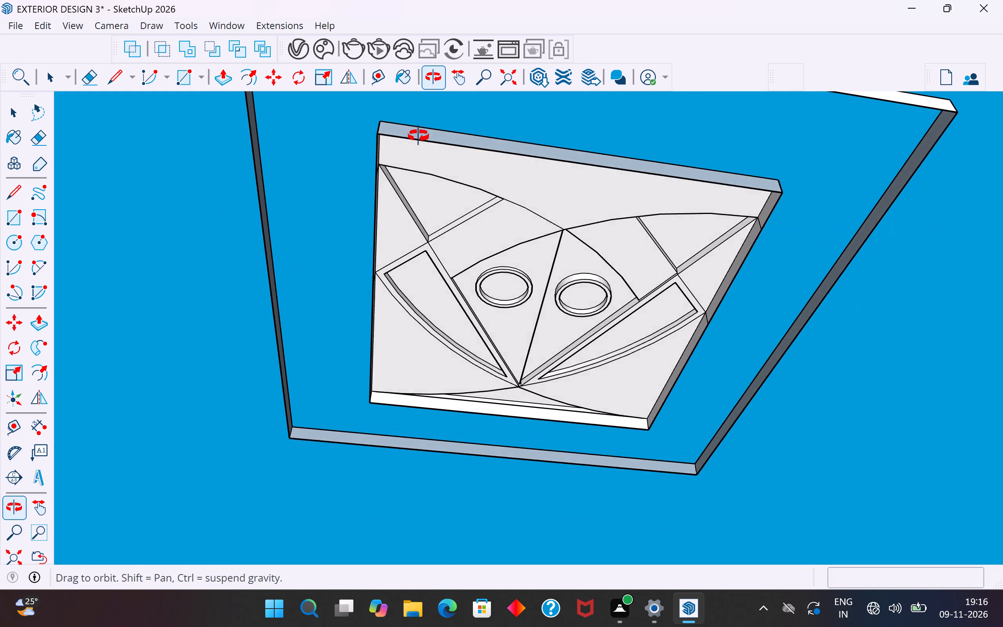
{"action": "middle_click_drag", "start_coordinate": [418, 136], "coordinate": [333, 439]}
{"action": "scroll", "coordinate": [621, 323], "scroll_direction": "down", "scroll_amount": 4}
{"action": "middle_click_drag", "start_coordinate": [638, 328], "coordinate": [635, 397]}
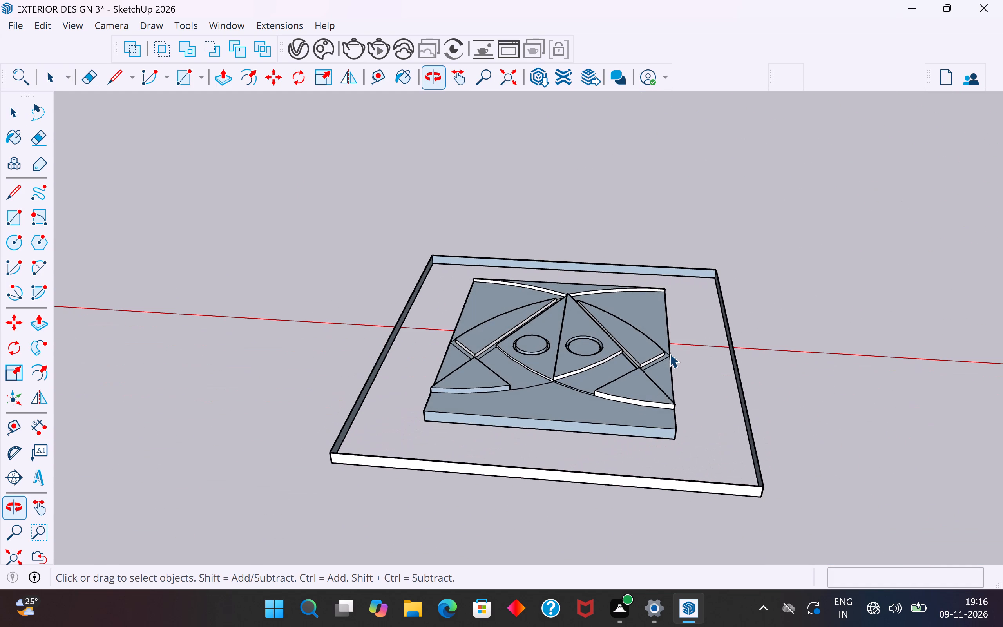
{"action": "scroll", "coordinate": [670, 349], "scroll_direction": "down", "scroll_amount": 2}
{"action": "middle_click_drag", "start_coordinate": [688, 307], "coordinate": [674, 400]}
{"action": "left_click_drag", "start_coordinate": [692, 272], "coordinate": [689, 283]}
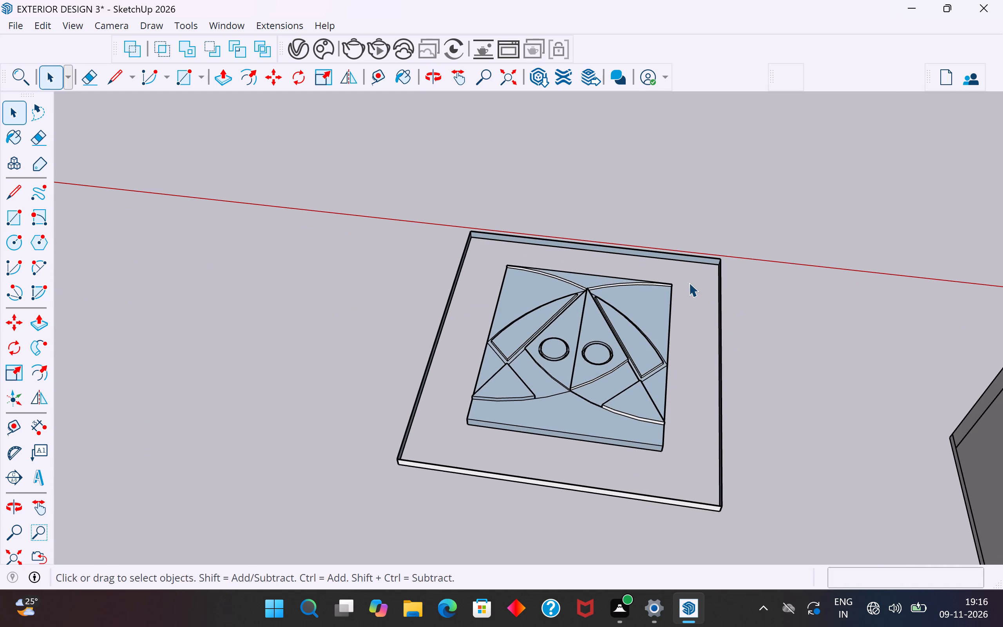
{"action": "left_click_drag", "start_coordinate": [689, 283], "coordinate": [493, 423]}
{"action": "middle_click_drag", "start_coordinate": [664, 406], "coordinate": [720, 423]}
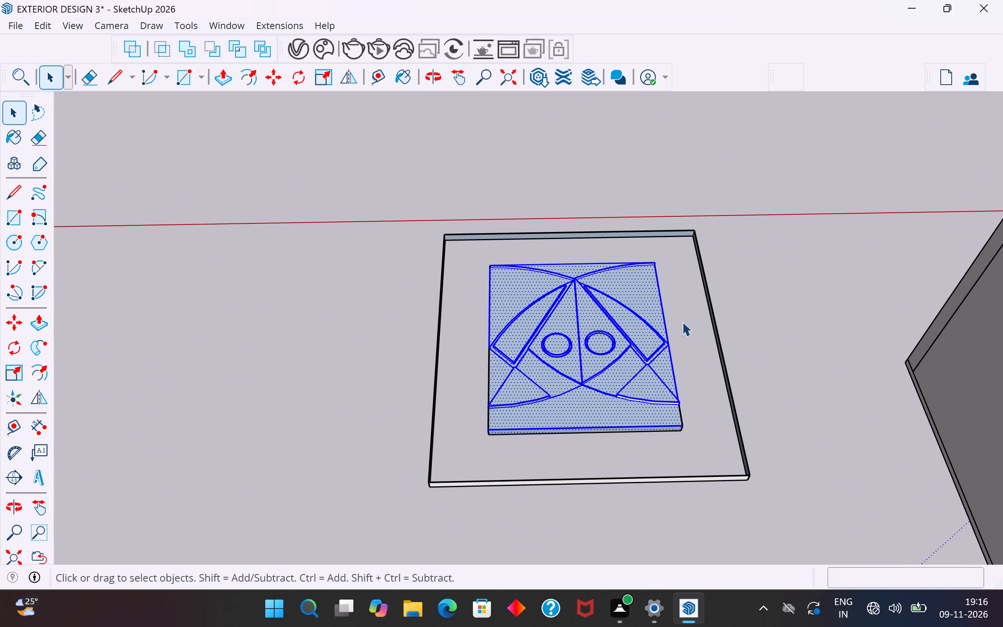
{"action": "left_click_drag", "start_coordinate": [678, 251], "coordinate": [467, 444]}
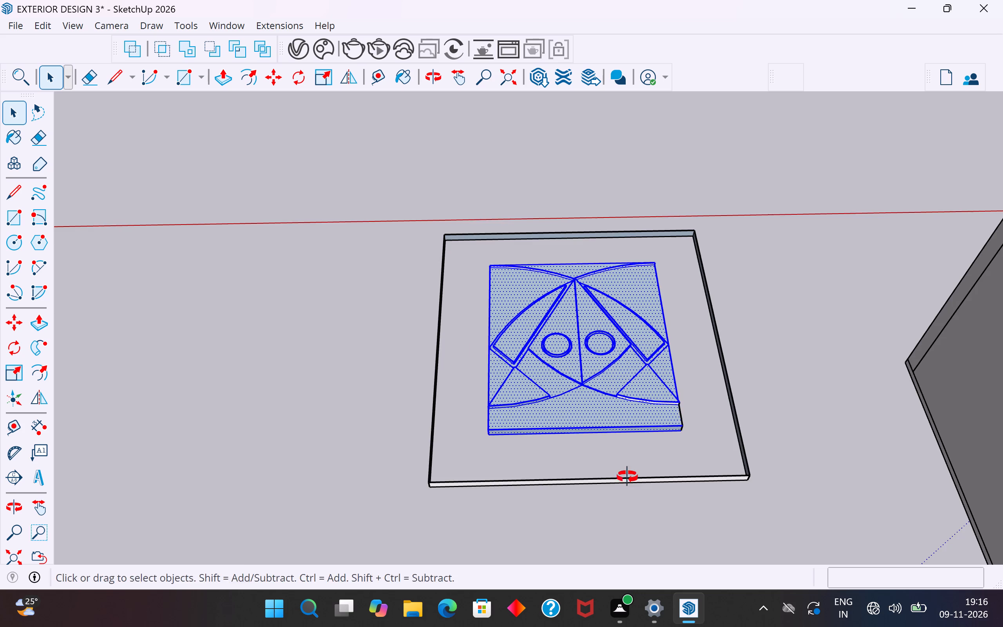
{"action": "middle_click_drag", "start_coordinate": [627, 477], "coordinate": [649, 293]}
{"action": "key", "text": "s"}
{"action": "middle_click_drag", "start_coordinate": [571, 432], "coordinate": [554, 342]}
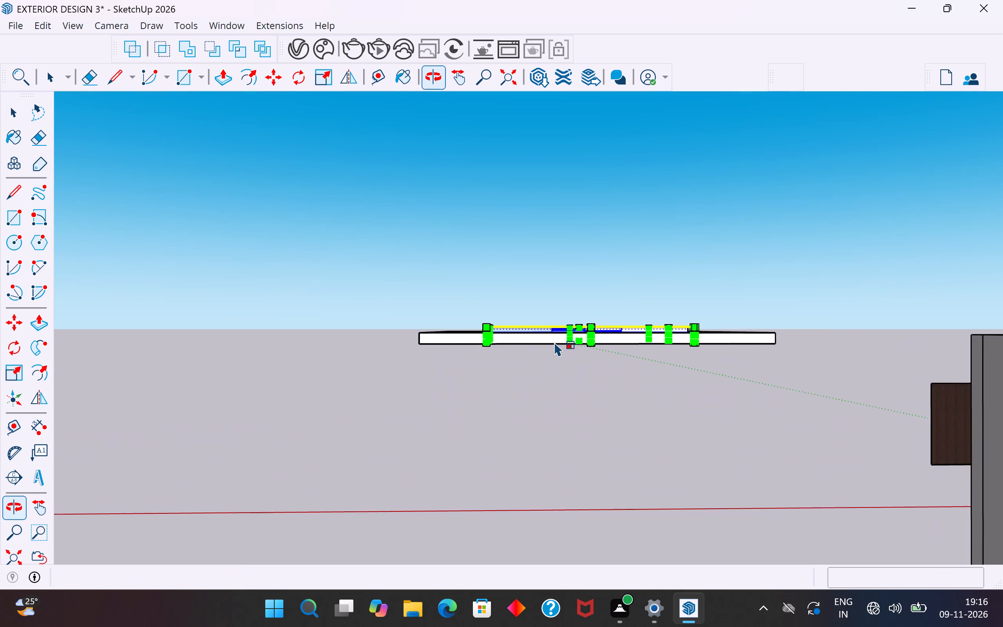
{"action": "scroll", "coordinate": [554, 342], "scroll_direction": "up", "scroll_amount": 15}
{"action": "middle_click_drag", "start_coordinate": [619, 339], "coordinate": [617, 286]}
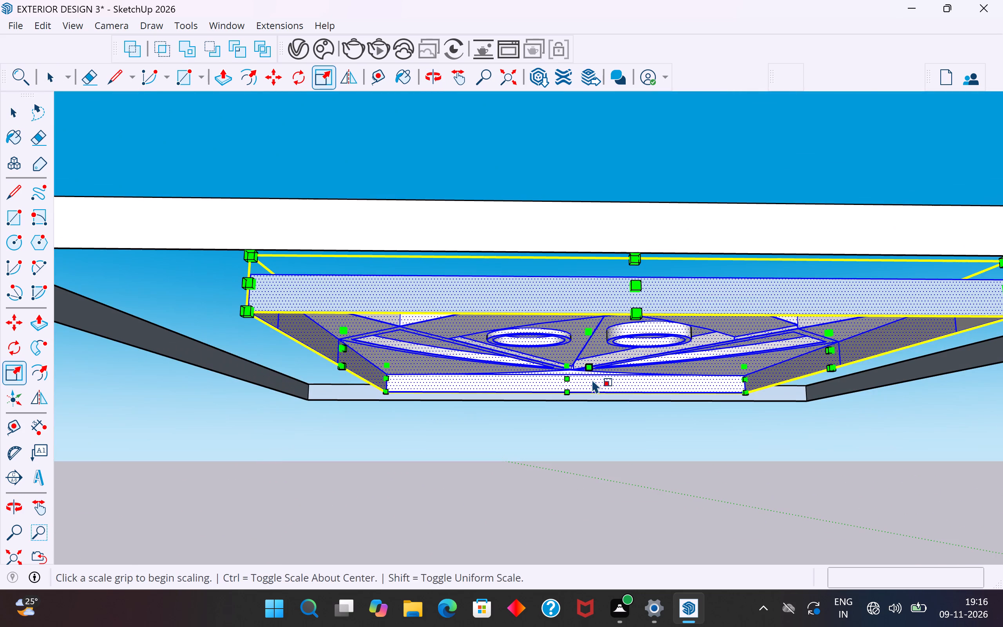
{"action": "scroll", "coordinate": [596, 388], "scroll_direction": "up", "scroll_amount": 1}
{"action": "middle_click_drag", "start_coordinate": [583, 396], "coordinate": [486, 422]}
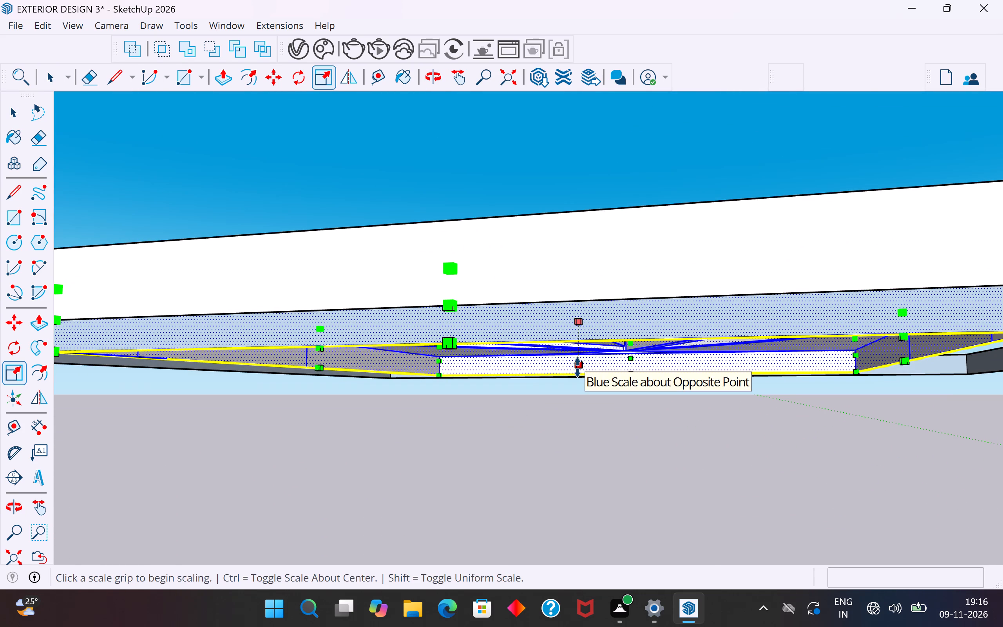
{"action": "left_click", "coordinate": [578, 367]}
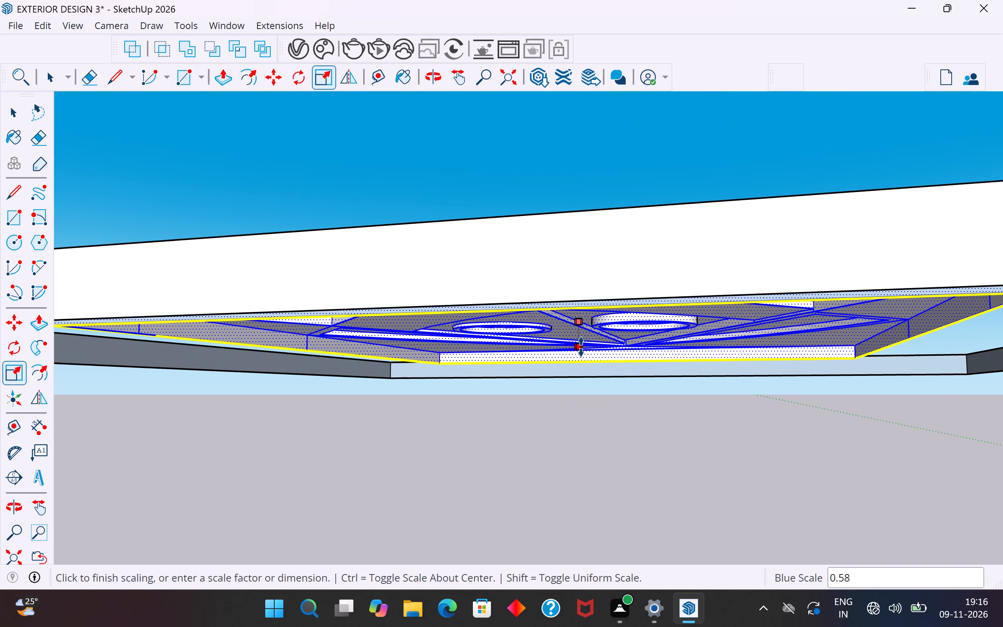
{"action": "left_click", "coordinate": [581, 347]}
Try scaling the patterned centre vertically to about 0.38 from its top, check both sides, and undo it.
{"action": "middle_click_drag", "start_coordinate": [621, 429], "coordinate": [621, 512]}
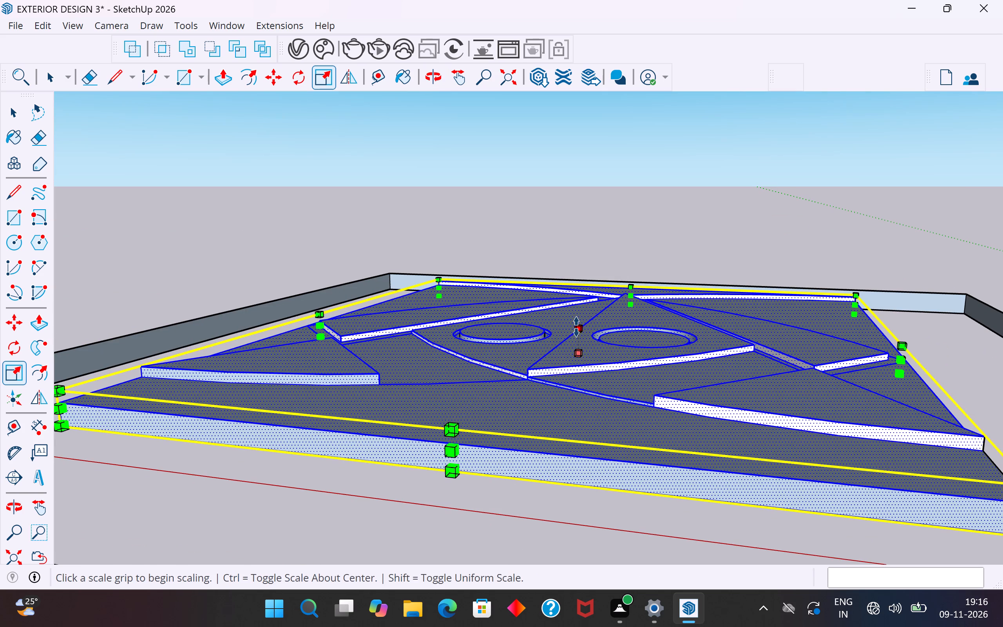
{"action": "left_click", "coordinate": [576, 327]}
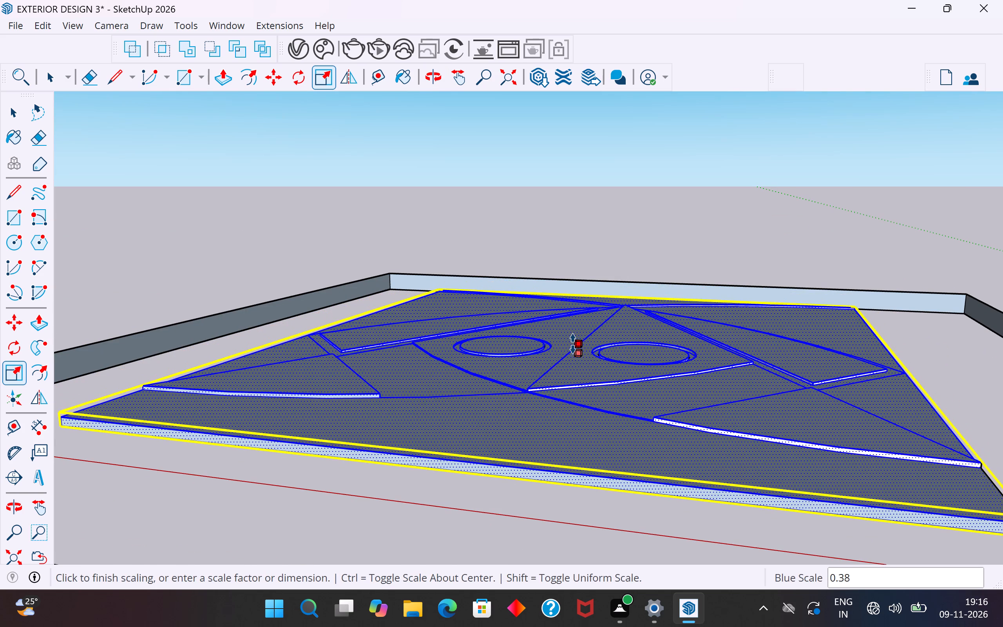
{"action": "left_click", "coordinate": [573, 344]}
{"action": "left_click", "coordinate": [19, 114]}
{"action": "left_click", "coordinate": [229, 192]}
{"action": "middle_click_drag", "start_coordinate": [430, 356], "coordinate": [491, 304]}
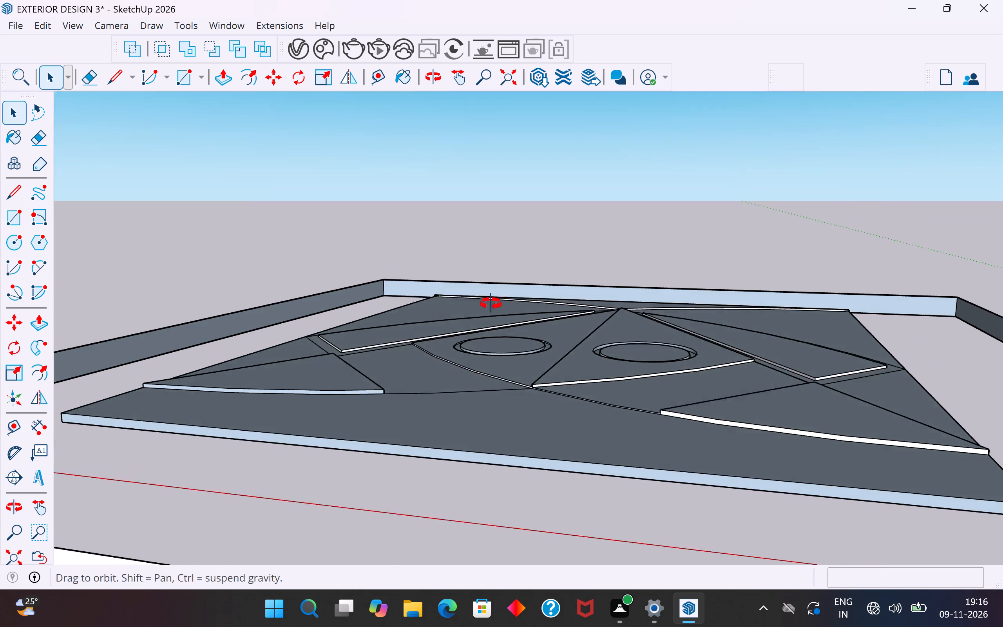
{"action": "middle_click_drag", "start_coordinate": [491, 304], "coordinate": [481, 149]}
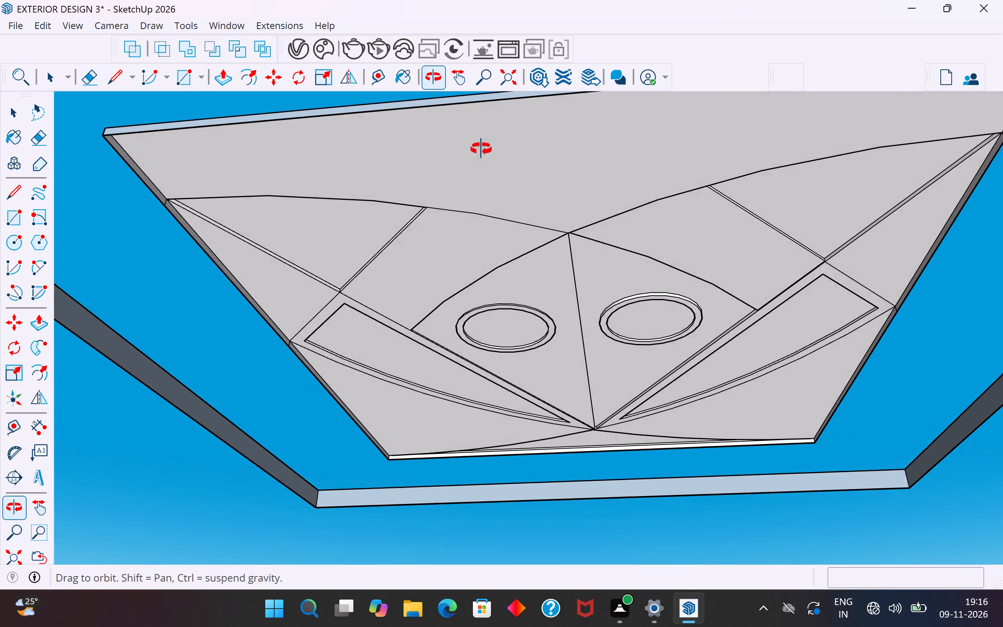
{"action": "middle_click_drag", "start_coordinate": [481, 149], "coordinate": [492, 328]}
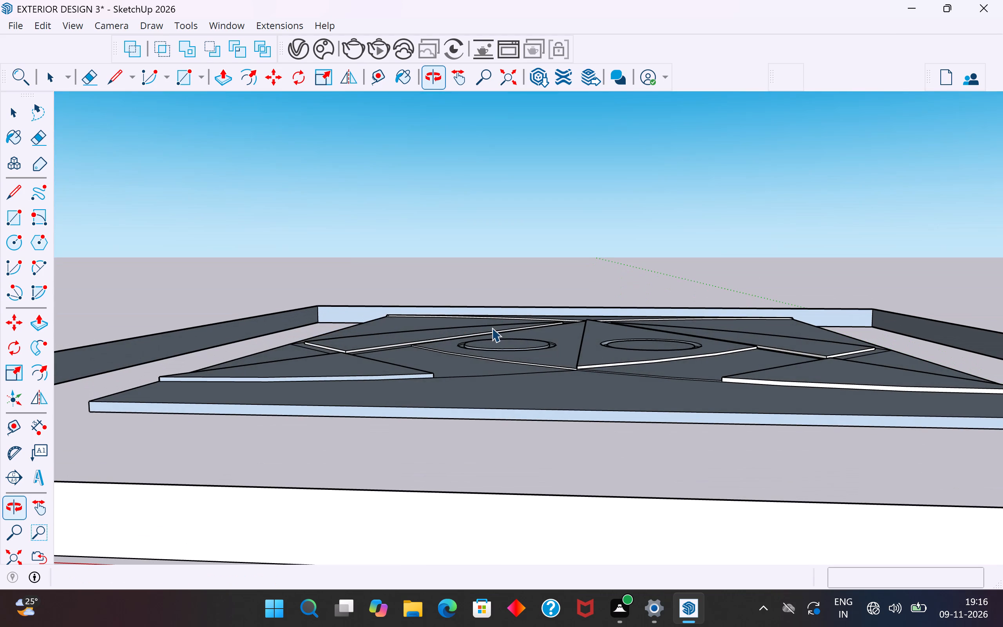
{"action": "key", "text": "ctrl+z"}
Reselect the whole patterned centre and scale it vertically from its top to about 0.72, leaving it deselected.
{"action": "middle_click_drag", "start_coordinate": [498, 342], "coordinate": [507, 185]}
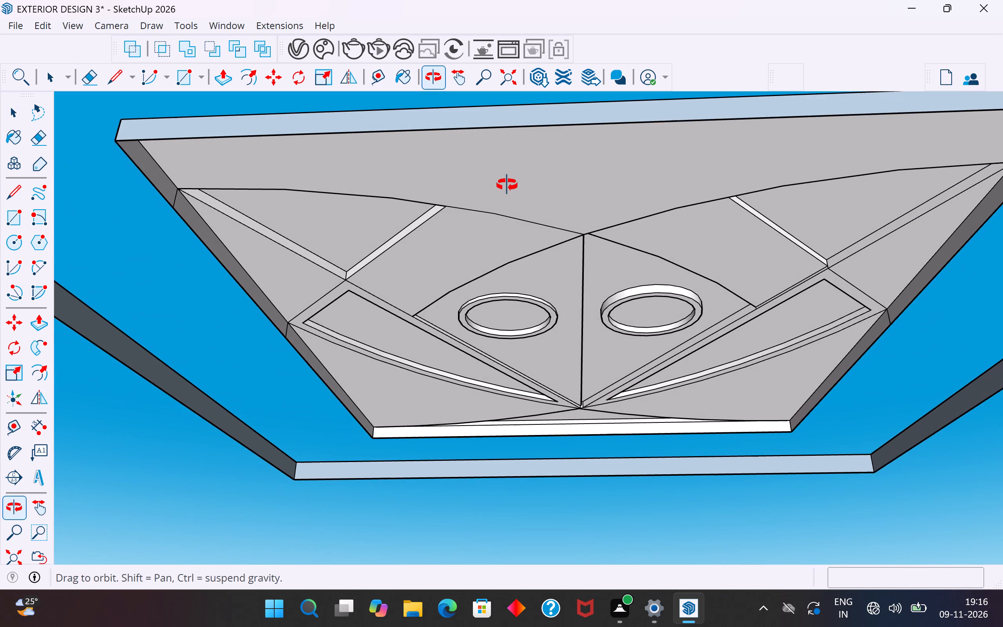
{"action": "middle_click_drag", "start_coordinate": [507, 185], "coordinate": [481, 411]}
{"action": "scroll", "coordinate": [637, 347], "scroll_direction": "down", "scroll_amount": 5}
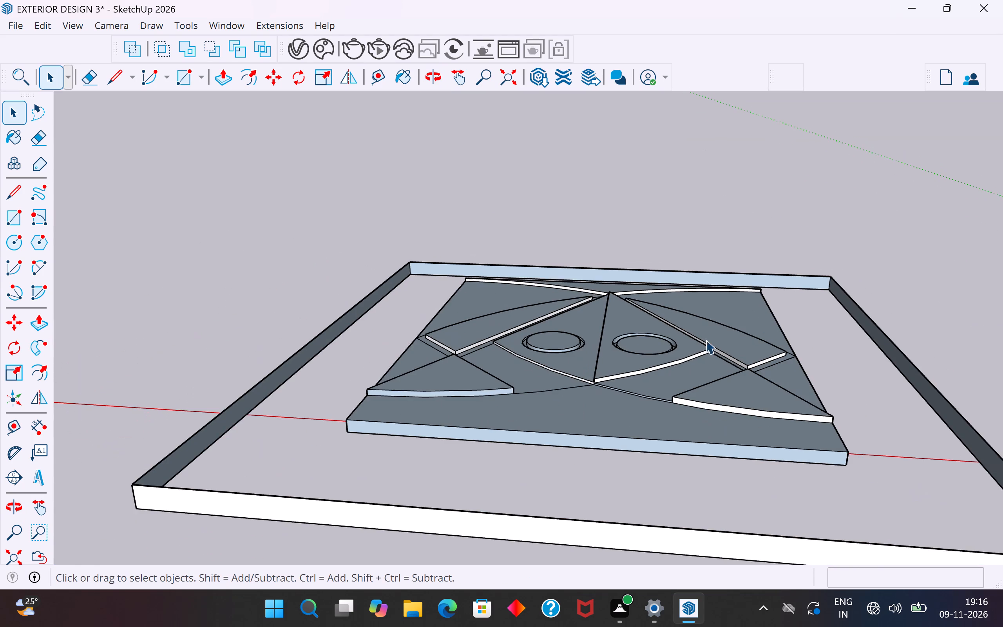
{"action": "middle_click_drag", "start_coordinate": [768, 317], "coordinate": [686, 288]}
{"action": "middle_click_drag", "start_coordinate": [842, 324], "coordinate": [825, 207]}
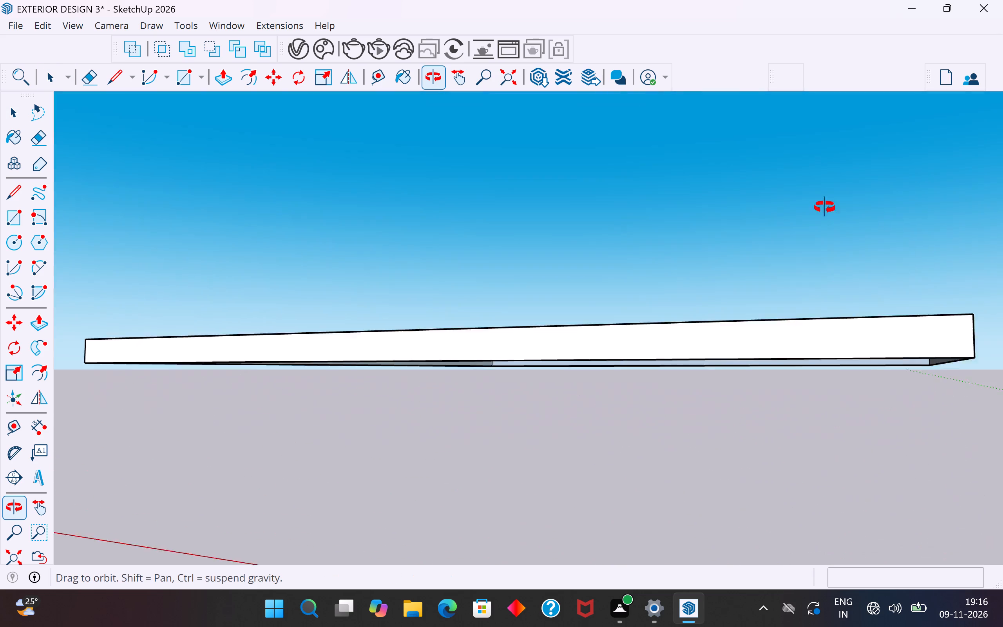
{"action": "middle_click_drag", "start_coordinate": [825, 207], "coordinate": [825, 150]}
{"action": "middle_click_drag", "start_coordinate": [833, 270], "coordinate": [874, 476]}
{"action": "middle_click_drag", "start_coordinate": [846, 348], "coordinate": [920, 575]}
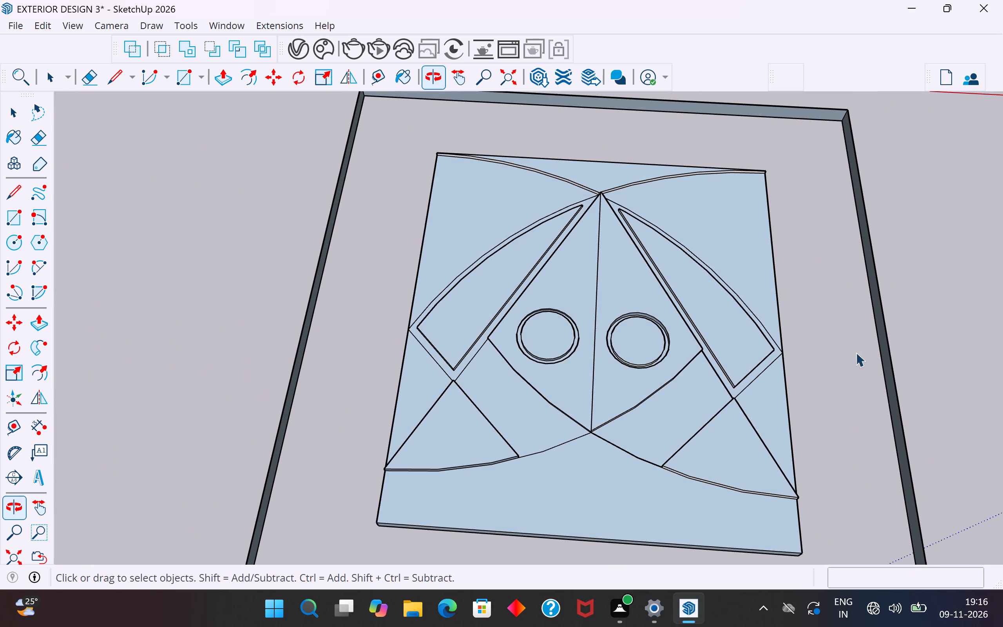
{"action": "left_click_drag", "start_coordinate": [817, 142], "coordinate": [373, 539]}
{"action": "middle_click_drag", "start_coordinate": [523, 531], "coordinate": [538, 261]}
{"action": "key", "text": "s"}
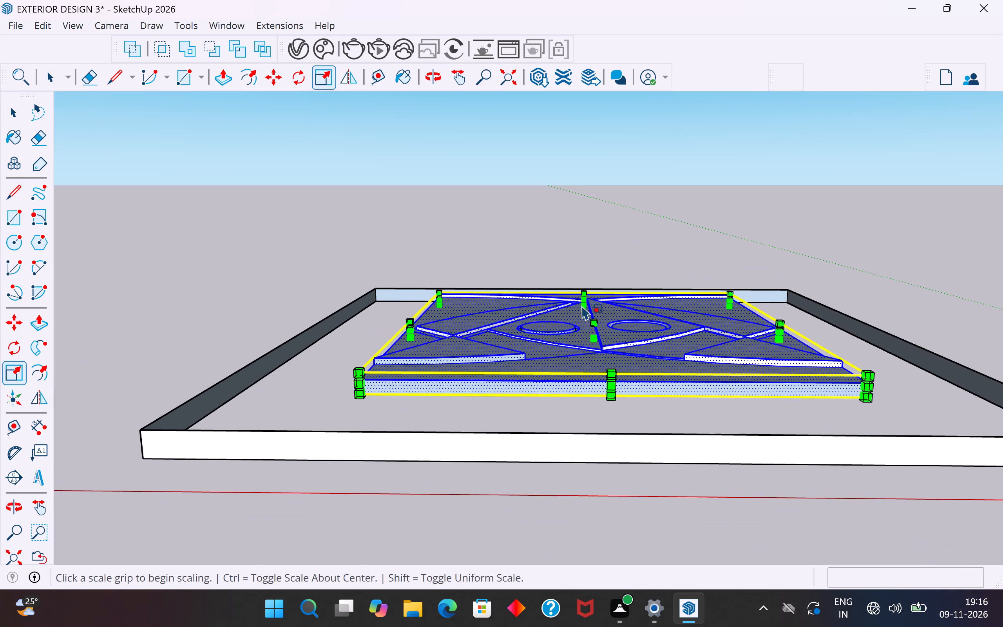
{"action": "middle_click_drag", "start_coordinate": [592, 343], "coordinate": [507, 218]}
{"action": "scroll", "coordinate": [507, 218], "scroll_direction": "up", "scroll_amount": 1}
{"action": "middle_click_drag", "start_coordinate": [581, 319], "coordinate": [578, 344]}
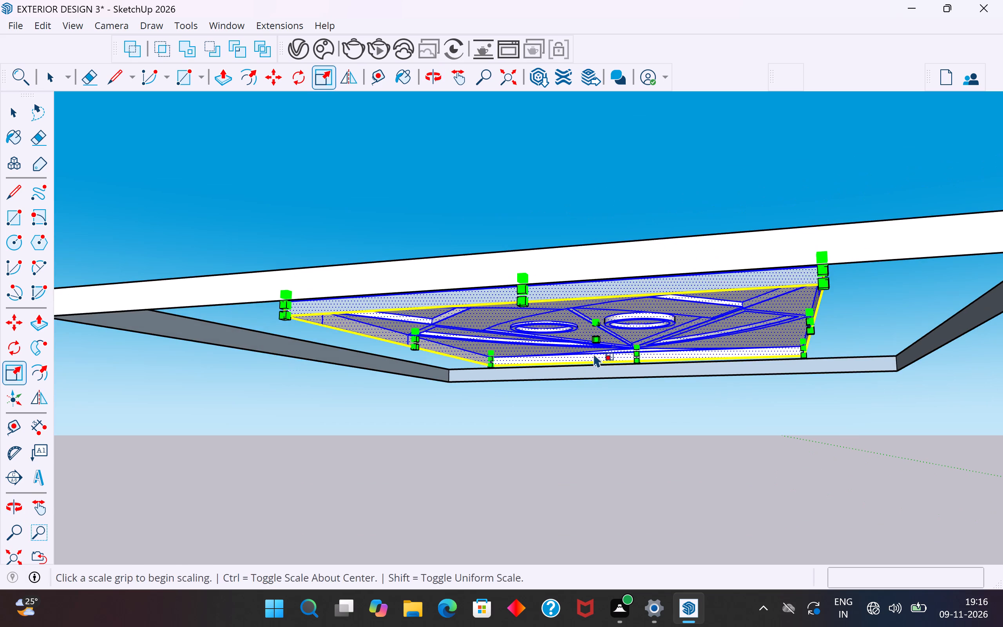
{"action": "middle_click_drag", "start_coordinate": [593, 353], "coordinate": [592, 384]}
{"action": "middle_click_drag", "start_coordinate": [590, 348], "coordinate": [590, 386]}
{"action": "left_click", "coordinate": [596, 319]}
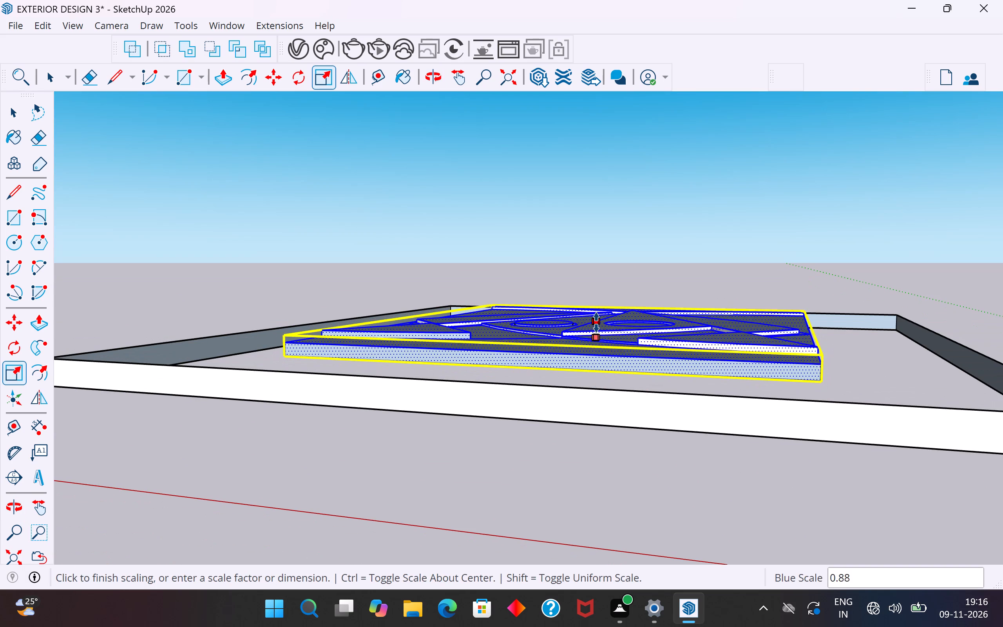
{"action": "left_click", "coordinate": [596, 325]}
{"action": "left_click", "coordinate": [22, 110]}
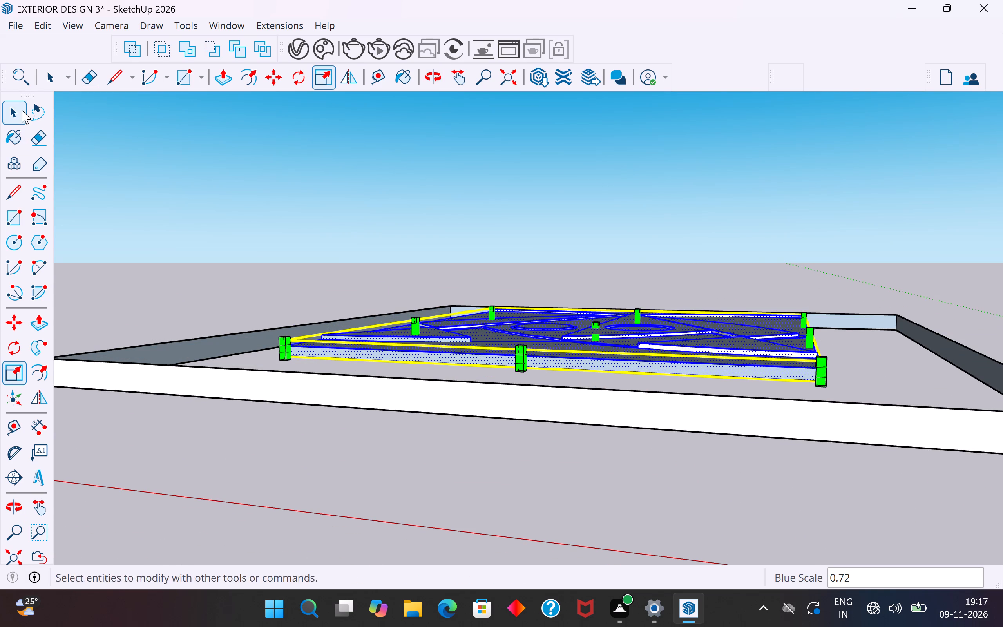
{"action": "left_click", "coordinate": [262, 220]}
{"action": "middle_click_drag", "start_coordinate": [414, 357], "coordinate": [563, 377]}
{"action": "middle_click_drag", "start_coordinate": [557, 368], "coordinate": [549, 368]}
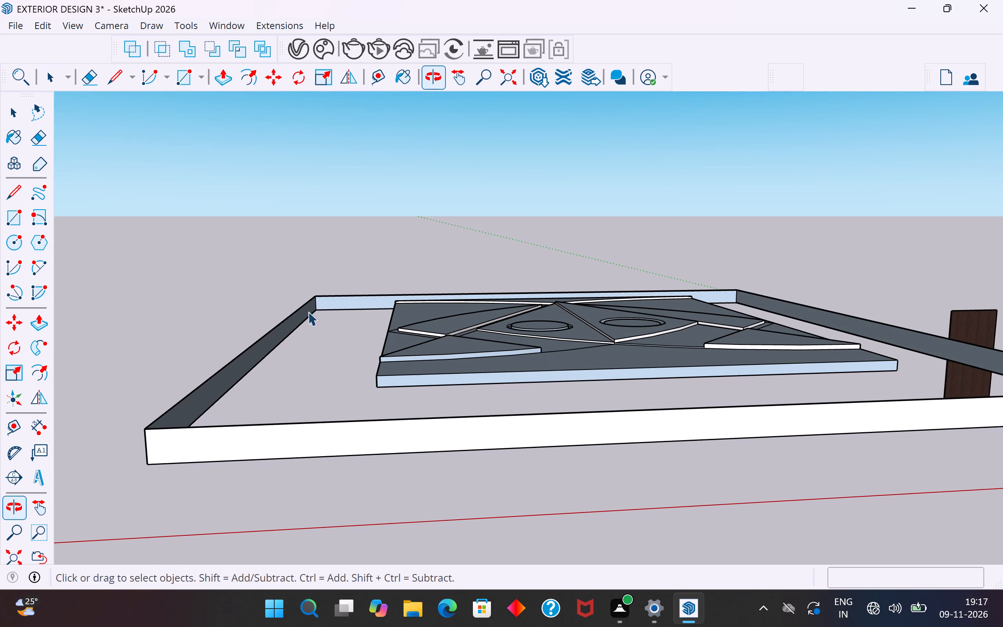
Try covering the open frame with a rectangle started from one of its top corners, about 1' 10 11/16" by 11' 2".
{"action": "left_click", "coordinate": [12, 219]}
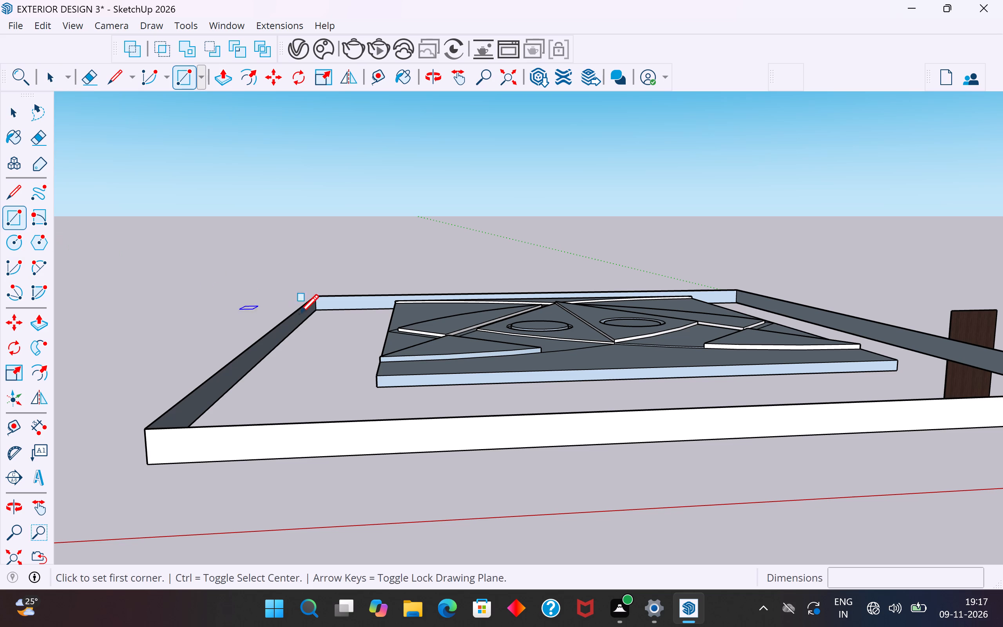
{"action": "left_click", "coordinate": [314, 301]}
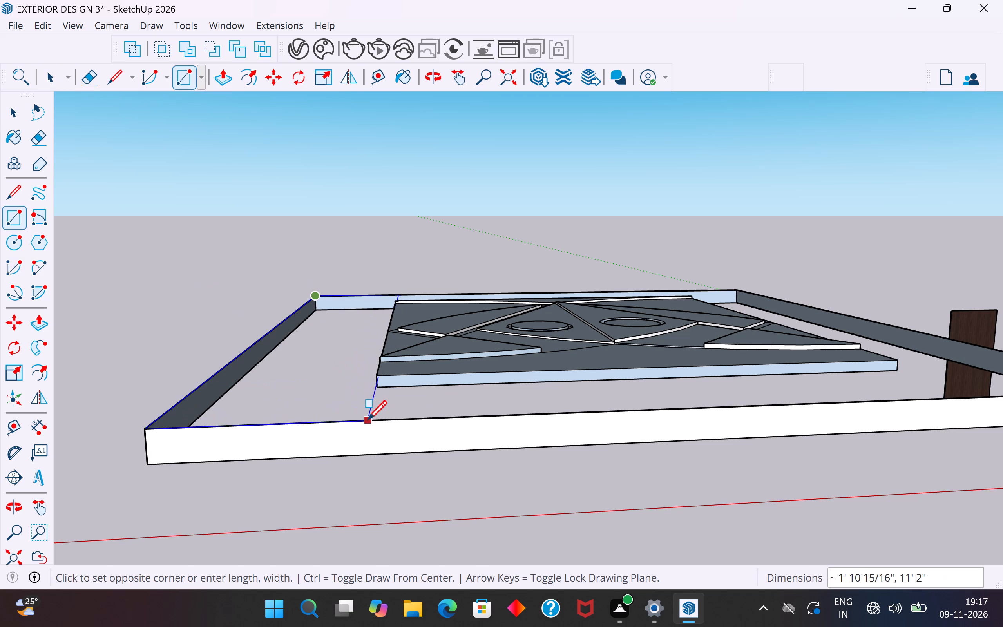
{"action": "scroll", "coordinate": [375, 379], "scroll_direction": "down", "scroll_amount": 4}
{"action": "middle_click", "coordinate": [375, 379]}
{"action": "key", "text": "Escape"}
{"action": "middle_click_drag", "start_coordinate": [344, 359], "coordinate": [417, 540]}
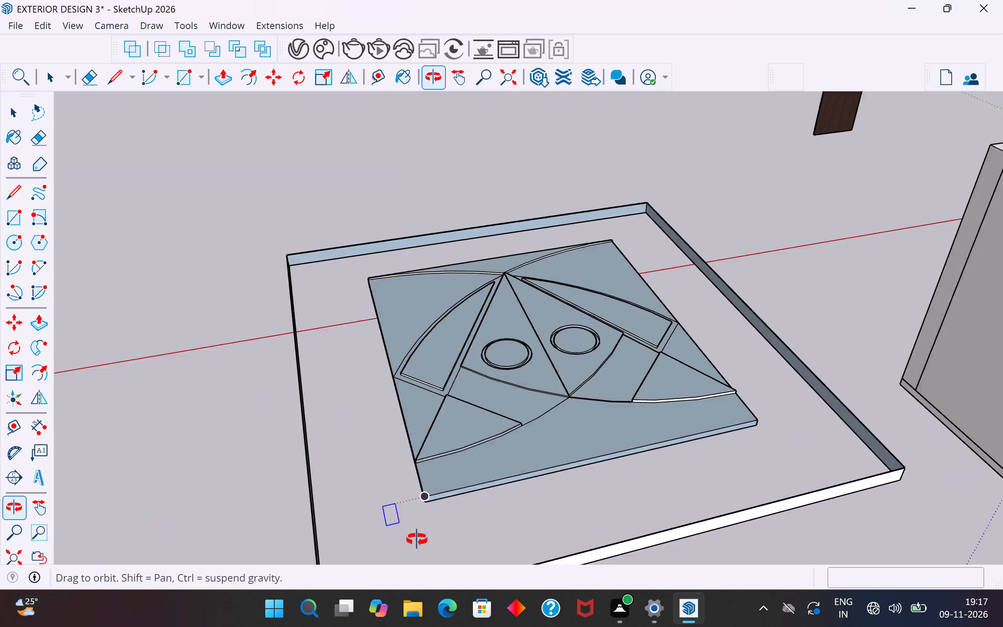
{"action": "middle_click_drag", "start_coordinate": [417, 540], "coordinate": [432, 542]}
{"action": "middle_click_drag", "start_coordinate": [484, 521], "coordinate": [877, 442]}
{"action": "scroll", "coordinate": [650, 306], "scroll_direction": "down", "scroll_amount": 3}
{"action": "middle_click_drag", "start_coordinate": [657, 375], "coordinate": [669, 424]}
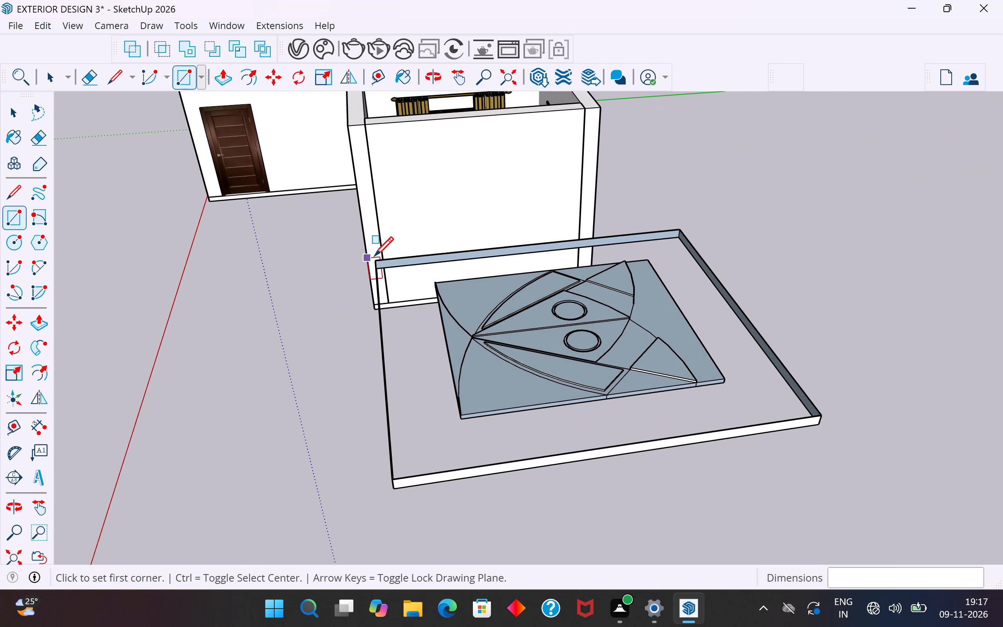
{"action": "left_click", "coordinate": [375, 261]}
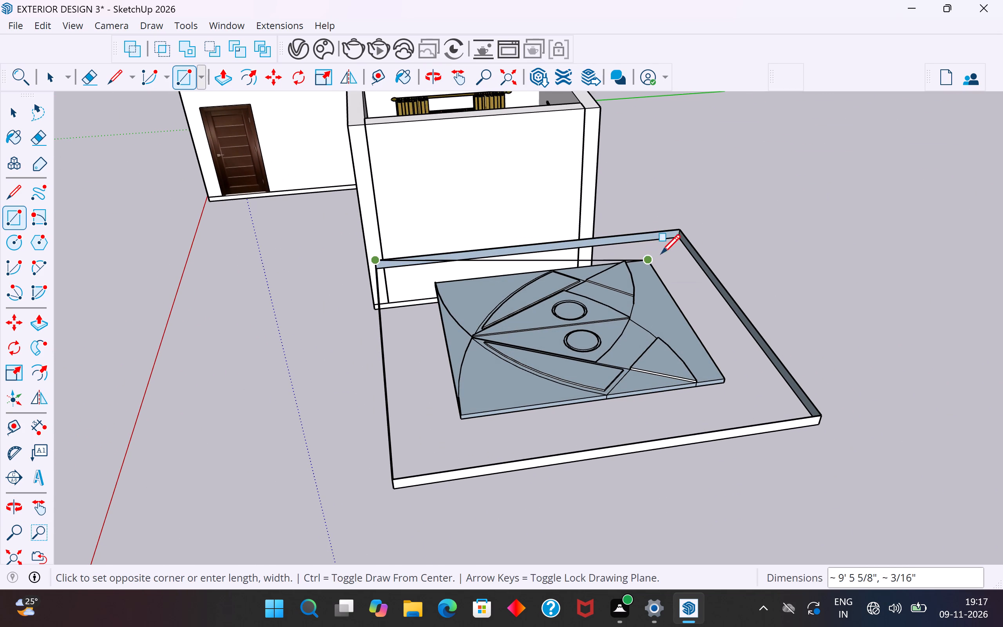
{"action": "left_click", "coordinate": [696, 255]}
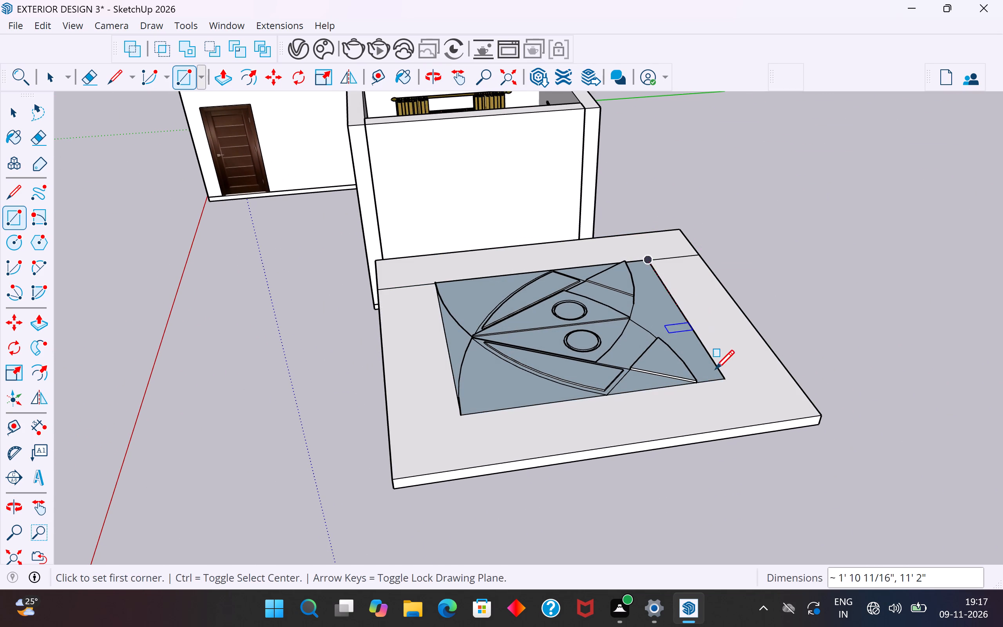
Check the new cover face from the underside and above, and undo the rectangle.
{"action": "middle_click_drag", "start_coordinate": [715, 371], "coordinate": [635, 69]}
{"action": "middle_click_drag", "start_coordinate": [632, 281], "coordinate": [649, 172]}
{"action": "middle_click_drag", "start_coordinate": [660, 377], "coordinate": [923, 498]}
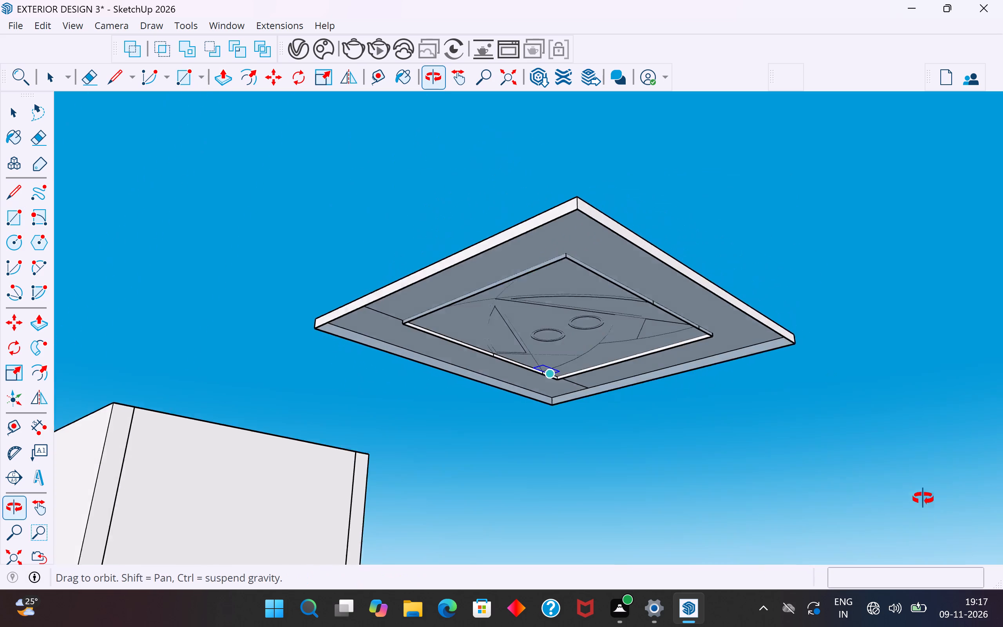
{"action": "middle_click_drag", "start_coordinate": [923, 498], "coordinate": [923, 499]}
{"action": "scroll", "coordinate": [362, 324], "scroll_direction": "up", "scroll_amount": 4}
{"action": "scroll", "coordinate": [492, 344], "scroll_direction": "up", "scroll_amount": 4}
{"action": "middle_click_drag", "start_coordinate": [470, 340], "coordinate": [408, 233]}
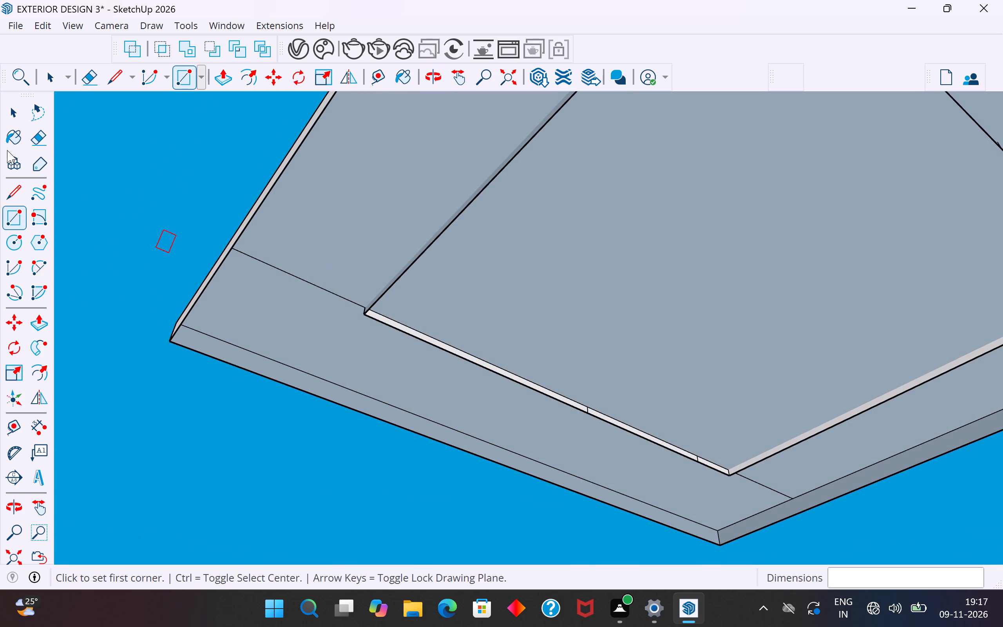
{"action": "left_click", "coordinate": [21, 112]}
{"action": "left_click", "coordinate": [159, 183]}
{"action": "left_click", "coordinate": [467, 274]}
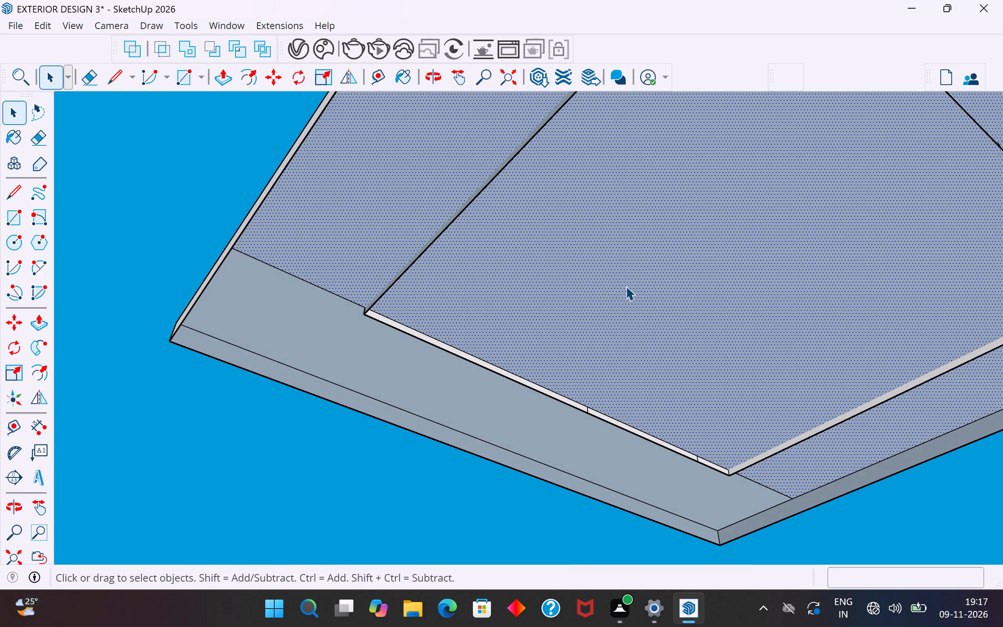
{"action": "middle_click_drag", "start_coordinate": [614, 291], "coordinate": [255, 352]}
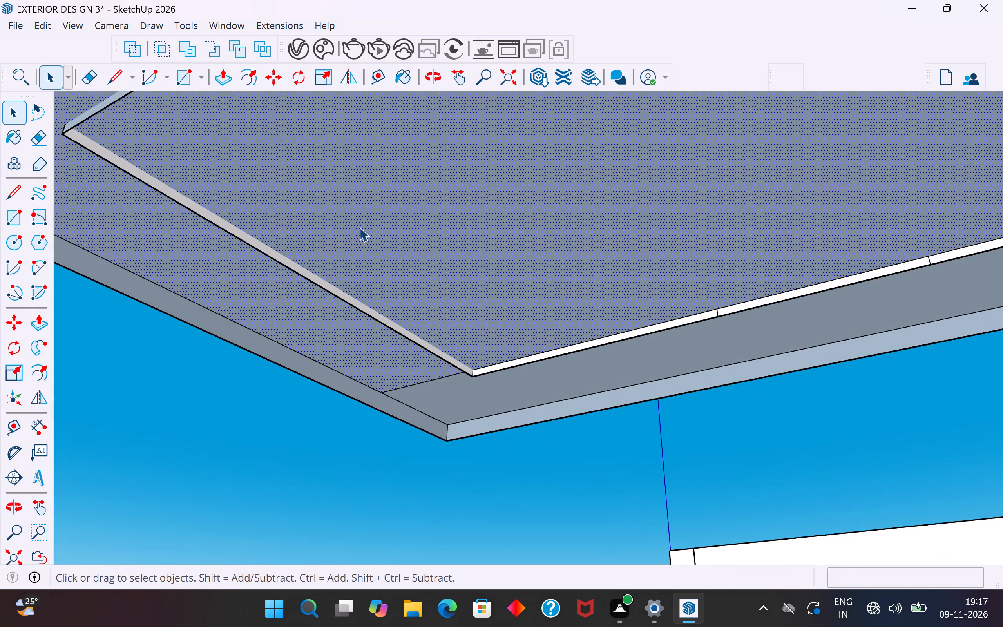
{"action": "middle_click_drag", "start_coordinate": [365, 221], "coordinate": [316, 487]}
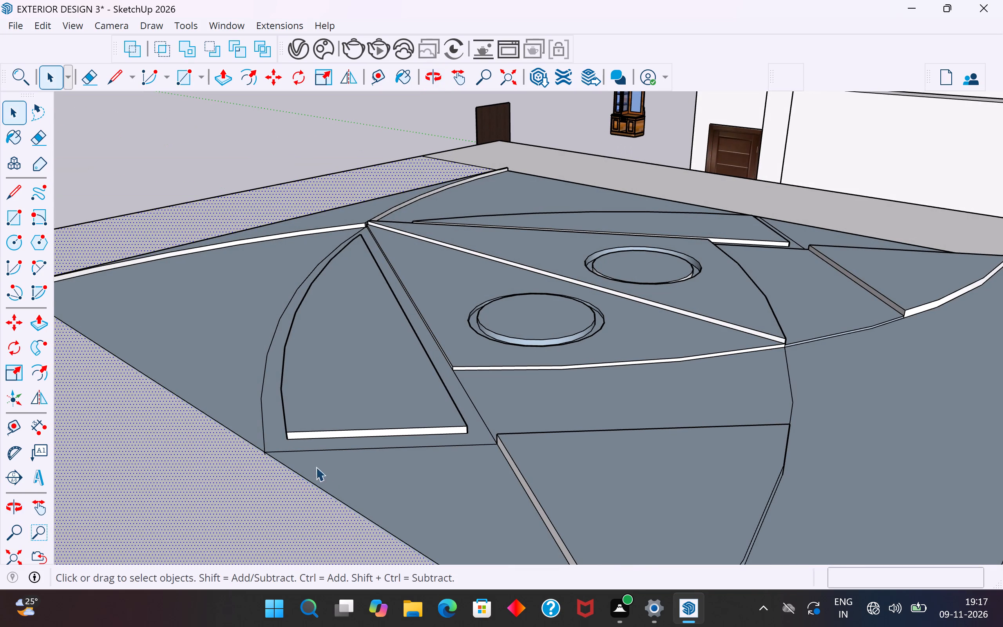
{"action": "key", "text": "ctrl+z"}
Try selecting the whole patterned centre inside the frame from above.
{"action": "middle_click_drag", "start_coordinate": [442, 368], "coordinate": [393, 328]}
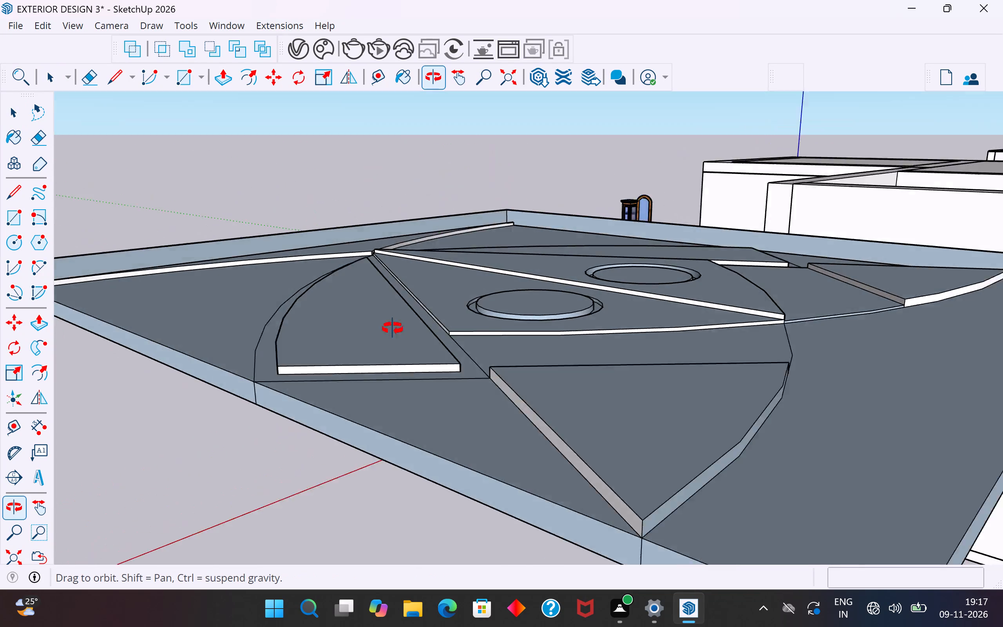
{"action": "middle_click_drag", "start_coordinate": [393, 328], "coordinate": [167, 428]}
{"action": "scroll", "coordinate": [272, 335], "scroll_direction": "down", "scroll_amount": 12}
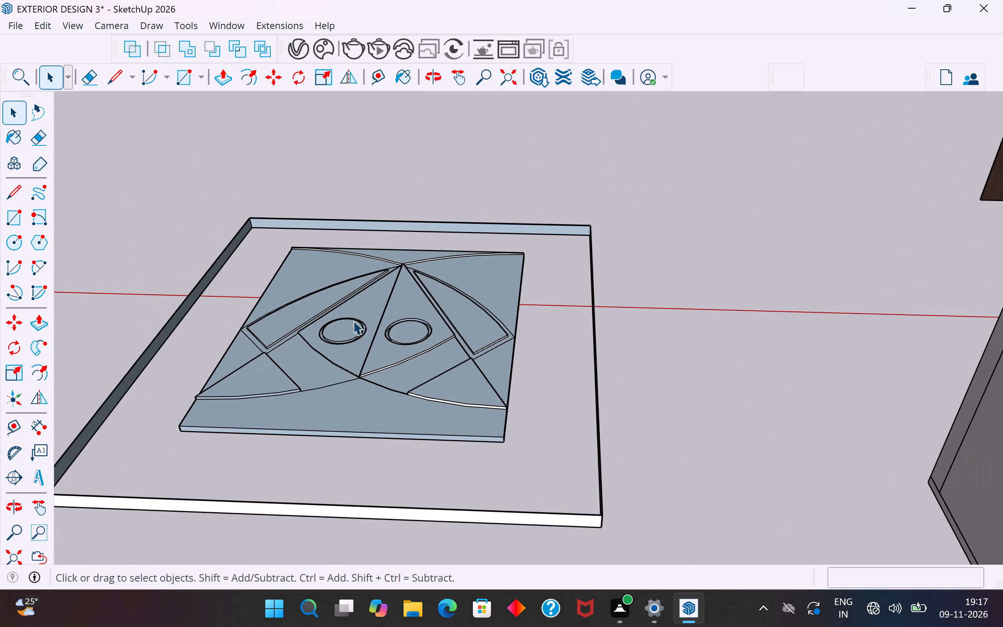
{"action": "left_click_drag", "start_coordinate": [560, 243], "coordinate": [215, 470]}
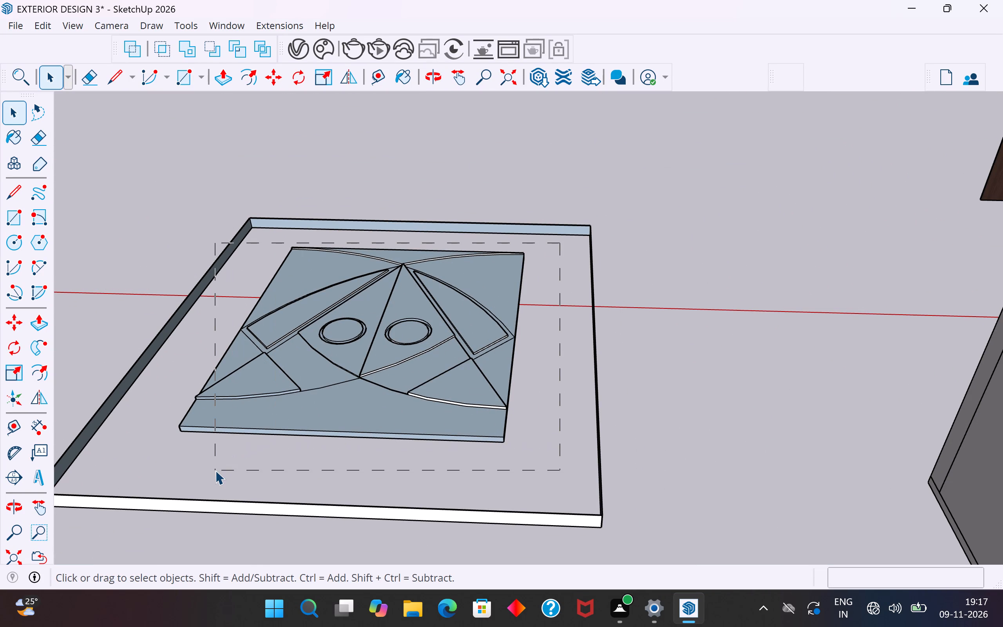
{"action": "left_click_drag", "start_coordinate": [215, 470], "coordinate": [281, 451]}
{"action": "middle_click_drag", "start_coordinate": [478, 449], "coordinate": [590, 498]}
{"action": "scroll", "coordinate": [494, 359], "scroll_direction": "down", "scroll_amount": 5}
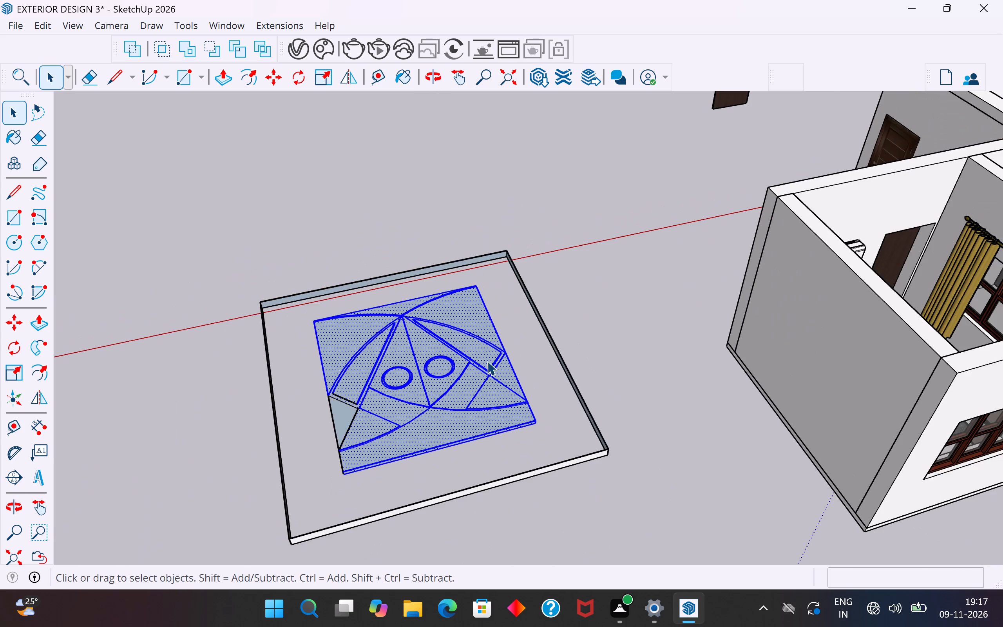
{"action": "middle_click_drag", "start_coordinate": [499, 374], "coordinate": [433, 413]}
Undo the vertical scalings of the patterned centre and the deletion of the flat face around it.
{"action": "key", "text": "ctrl+z"}
{"action": "key", "text": "ctrl+z"}
{"action": "key", "text": "ctrl+z"}
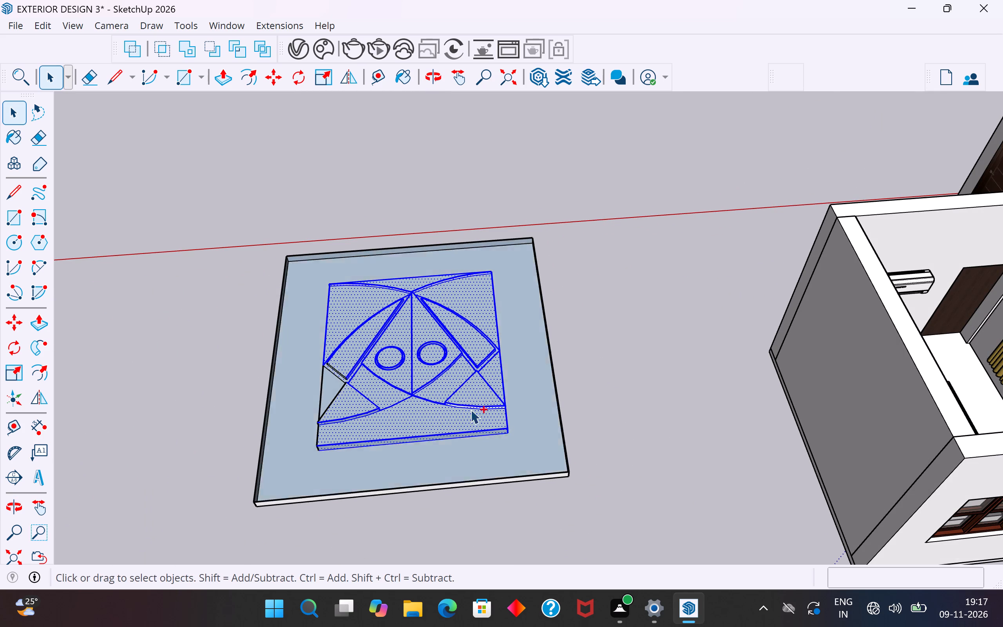
{"action": "key", "text": "ctrl+z"}
{"action": "key", "text": "ctrl+z"}
{"action": "key", "text": "ctrl+z"}
Delete the flat face between the outer frame and the patterned centre.
{"action": "left_click", "coordinate": [657, 395]}
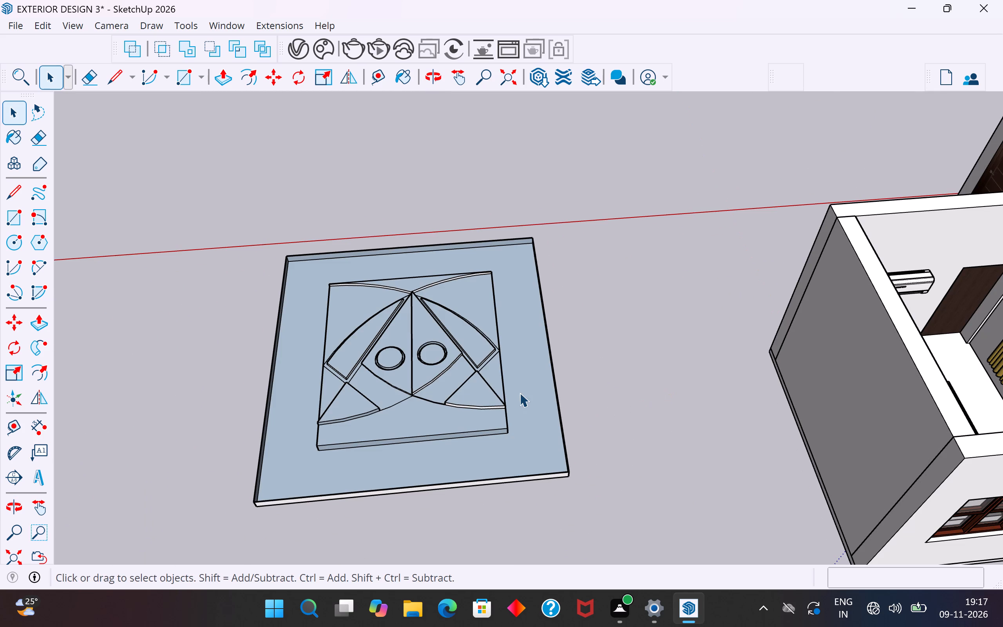
{"action": "left_click", "coordinate": [527, 387]}
{"action": "key", "text": "Delete"}
Select the whole patterned centre from the underside and make it a group separate from the frame.
{"action": "middle_click_drag", "start_coordinate": [505, 424], "coordinate": [439, 189]}
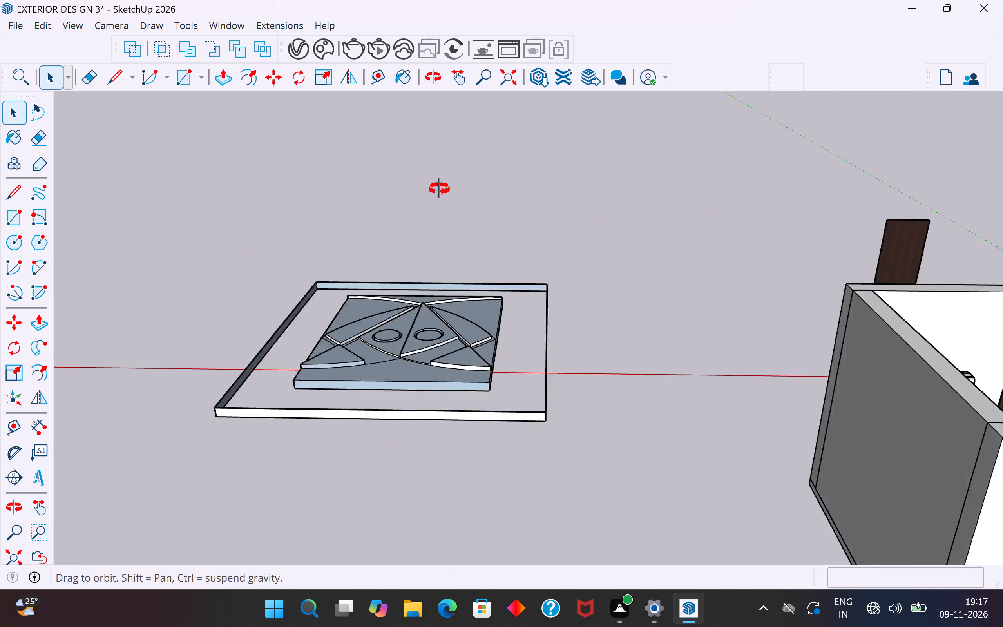
{"action": "middle_click_drag", "start_coordinate": [439, 189], "coordinate": [441, 100]}
{"action": "middle_click_drag", "start_coordinate": [479, 323], "coordinate": [462, 38]}
{"action": "scroll", "coordinate": [509, 301], "scroll_direction": "up", "scroll_amount": 3}
{"action": "middle_click_drag", "start_coordinate": [505, 294], "coordinate": [395, 132]}
{"action": "scroll", "coordinate": [497, 281], "scroll_direction": "up", "scroll_amount": 1}
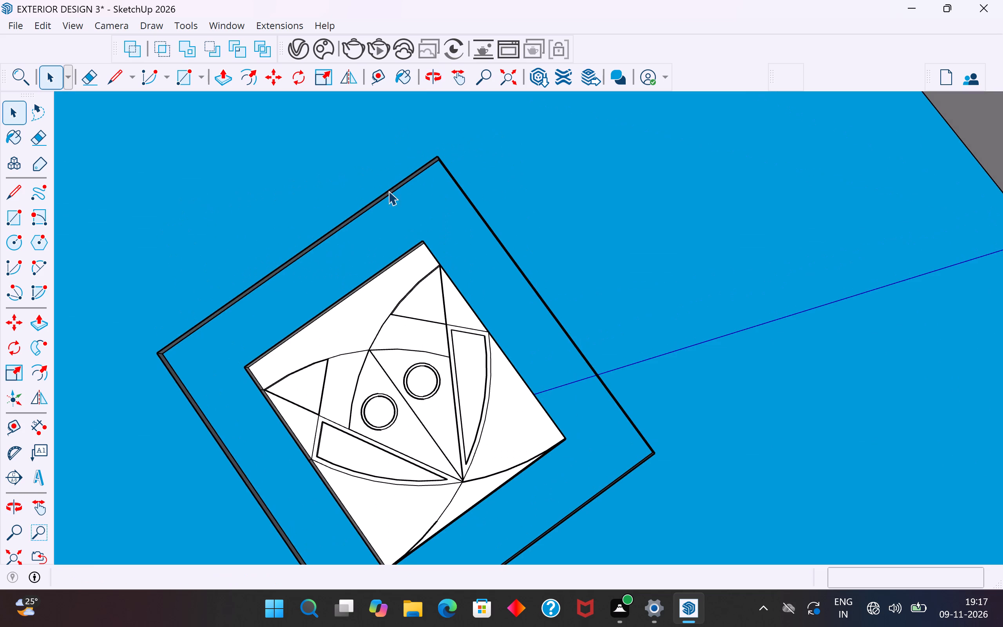
{"action": "scroll", "coordinate": [512, 394], "scroll_direction": "down", "scroll_amount": 4}
{"action": "middle_click_drag", "start_coordinate": [505, 446], "coordinate": [456, 132]}
{"action": "scroll", "coordinate": [458, 377], "scroll_direction": "up", "scroll_amount": 11}
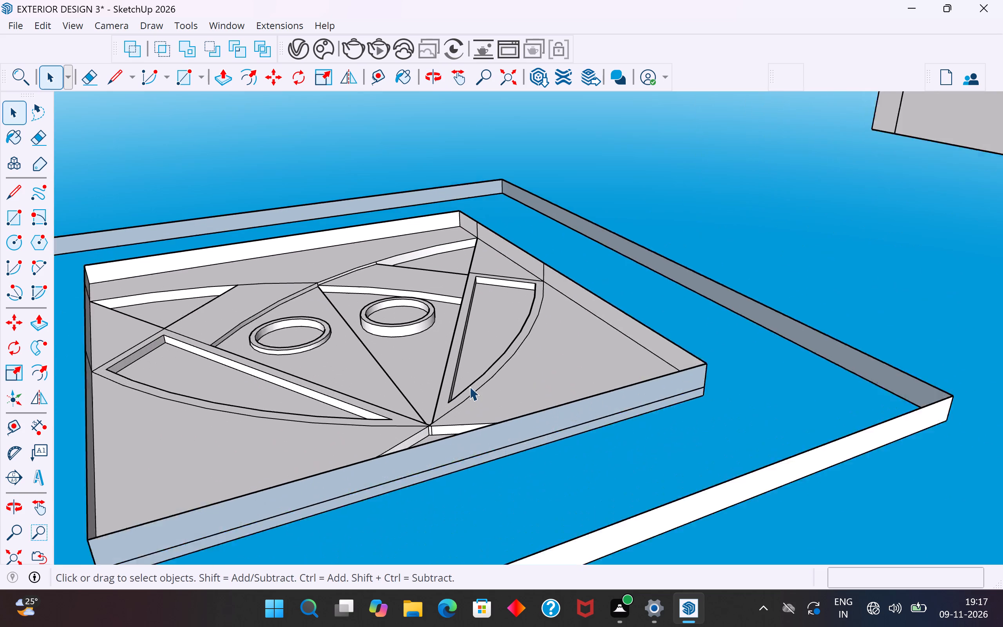
{"action": "scroll", "coordinate": [469, 386], "scroll_direction": "up", "scroll_amount": 2}
{"action": "middle_click_drag", "start_coordinate": [620, 370], "coordinate": [593, 323]}
{"action": "scroll", "coordinate": [593, 323], "scroll_direction": "up", "scroll_amount": 1}
{"action": "scroll", "coordinate": [594, 329], "scroll_direction": "down", "scroll_amount": 4}
{"action": "middle_click_drag", "start_coordinate": [596, 375], "coordinate": [521, 477]}
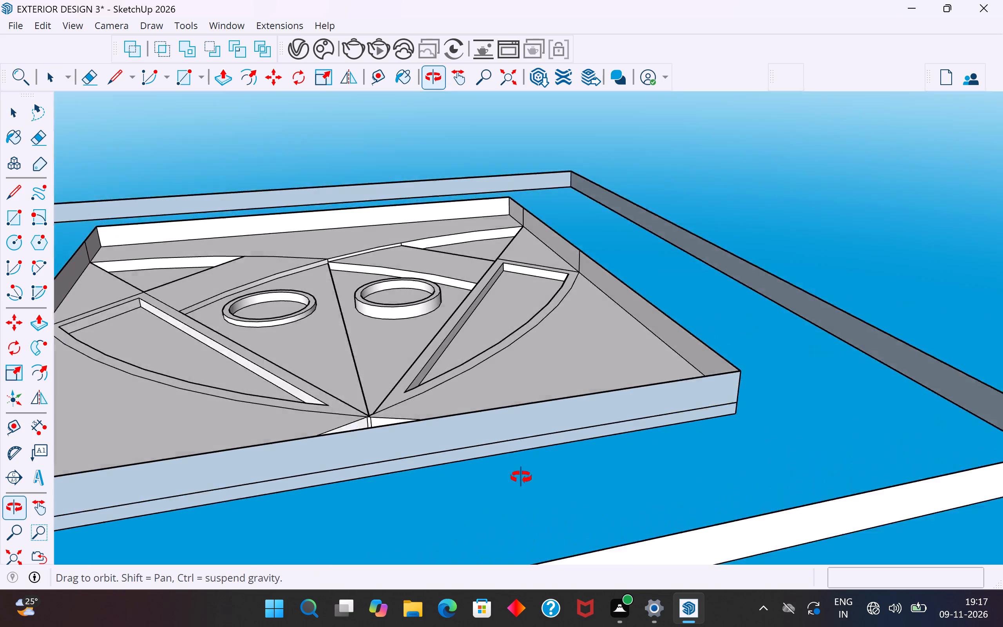
{"action": "middle_click_drag", "start_coordinate": [521, 477], "coordinate": [494, 536]}
{"action": "scroll", "coordinate": [501, 521], "scroll_direction": "down", "scroll_amount": 12}
{"action": "middle_click_drag", "start_coordinate": [553, 311], "coordinate": [539, 475]}
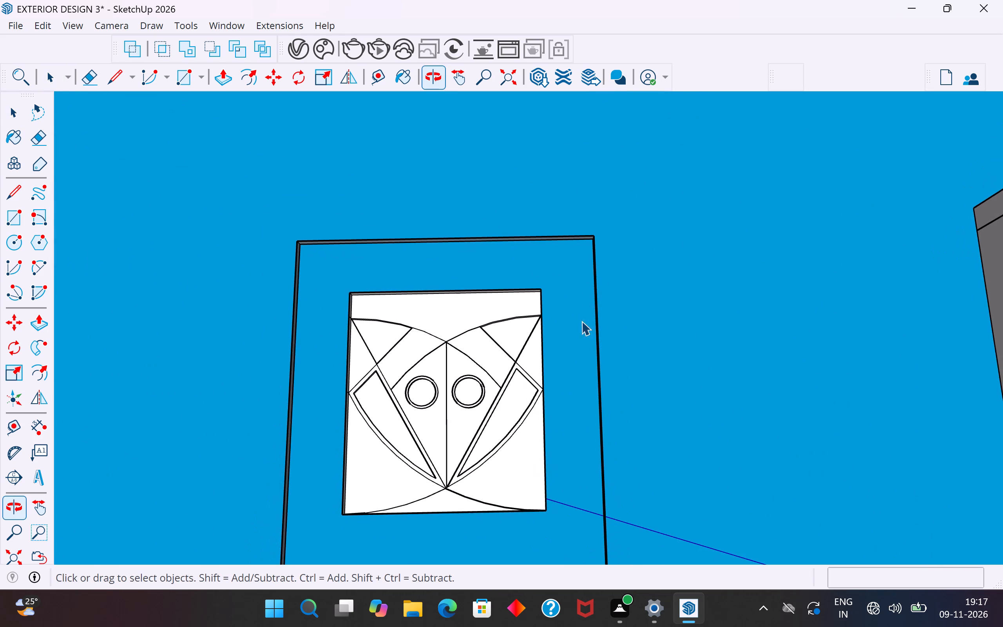
{"action": "left_click_drag", "start_coordinate": [576, 268], "coordinate": [313, 545]}
{"action": "right_click", "coordinate": [424, 449]}
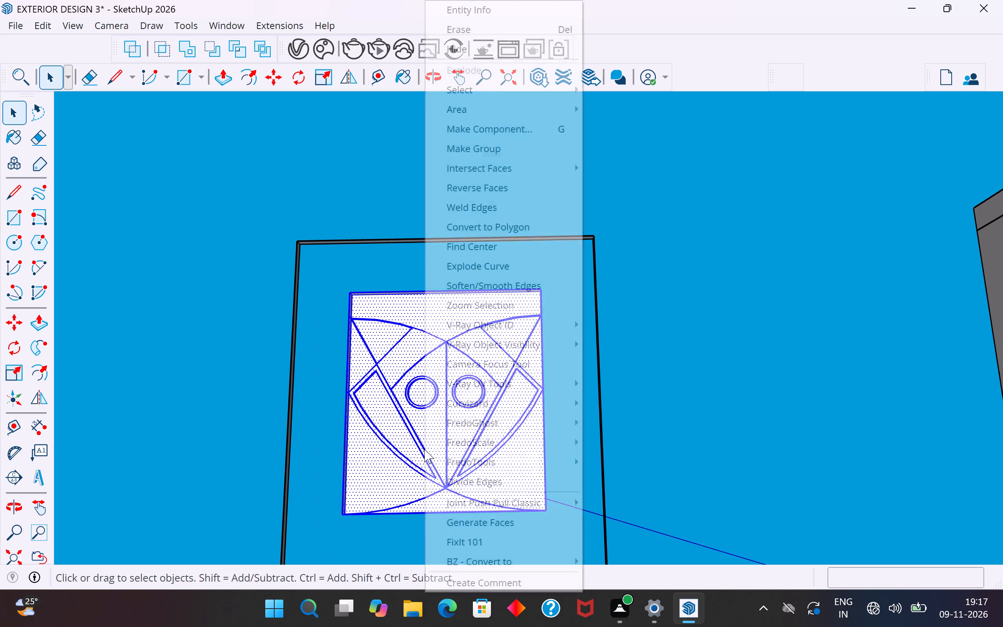
{"action": "left_click", "coordinate": [502, 149]}
{"action": "left_click", "coordinate": [658, 206]}
Cover the top of the outer frame with a 10' 4" by 11' 2" rectangle drawn between its opposite corners.
{"action": "scroll", "coordinate": [659, 202], "scroll_direction": "down", "scroll_amount": 6}
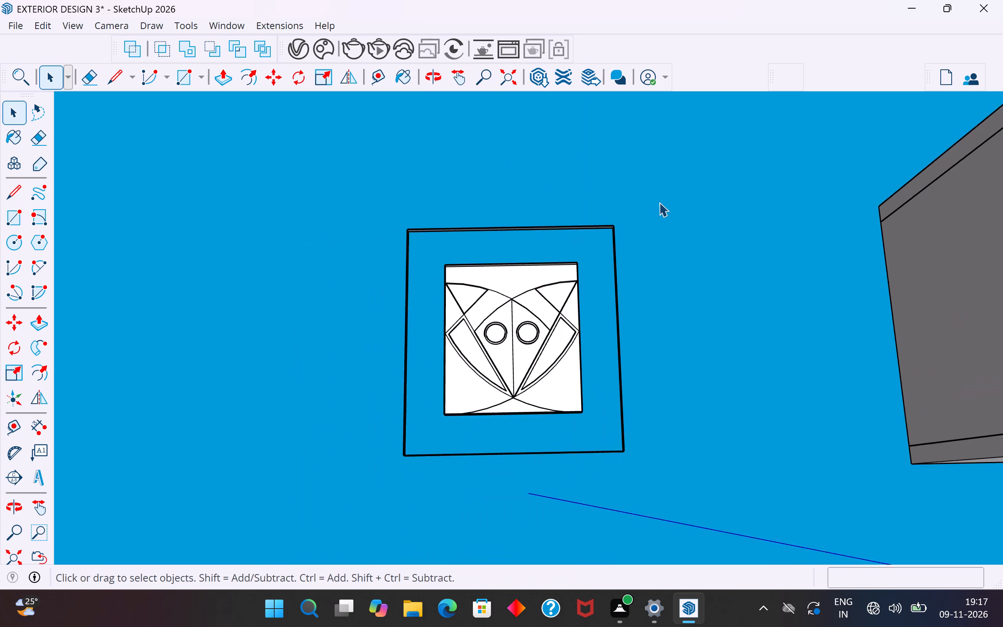
{"action": "middle_click_drag", "start_coordinate": [661, 202], "coordinate": [600, 618]}
{"action": "middle_click_drag", "start_coordinate": [620, 268], "coordinate": [609, 527]}
{"action": "scroll", "coordinate": [400, 365], "scroll_direction": "up", "scroll_amount": 6}
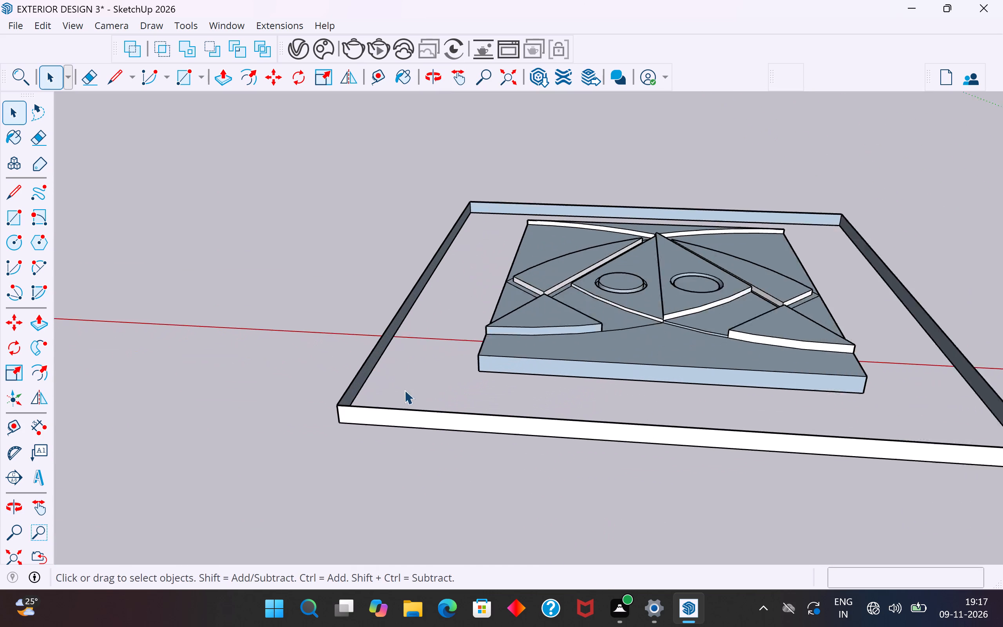
{"action": "scroll", "coordinate": [404, 390], "scroll_direction": "up", "scroll_amount": 1}
{"action": "middle_click_drag", "start_coordinate": [565, 370], "coordinate": [587, 440]}
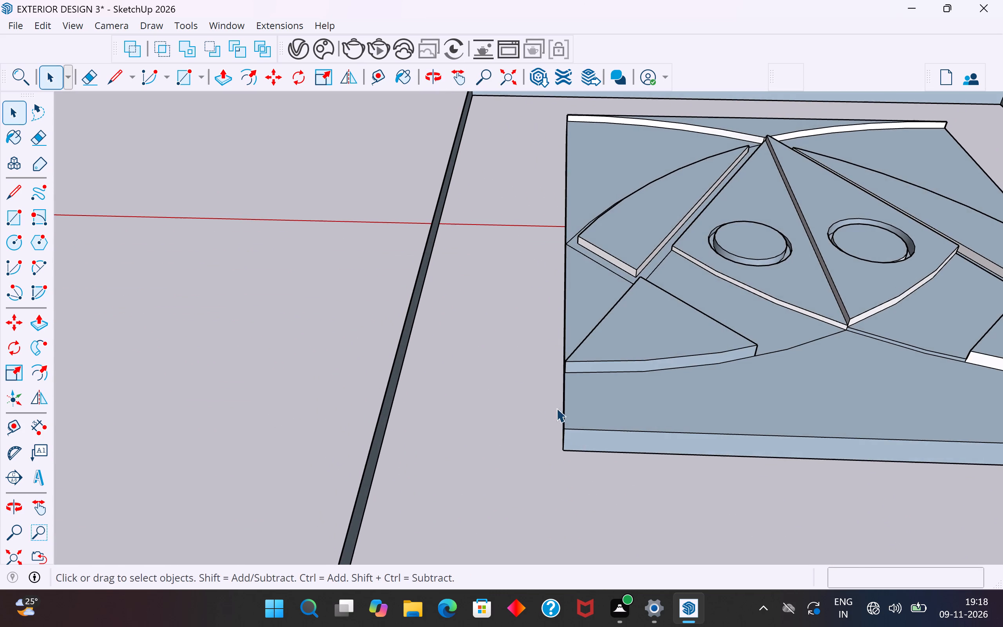
{"action": "scroll", "coordinate": [521, 424], "scroll_direction": "down", "scroll_amount": 4}
{"action": "left_click", "coordinate": [765, 429]}
{"action": "key", "text": "comma"}
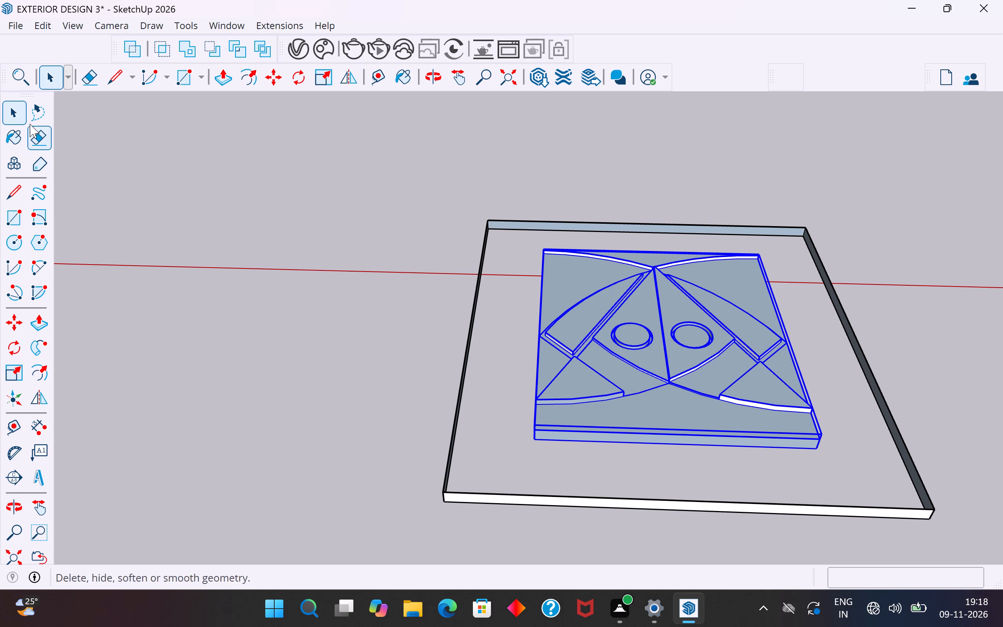
{"action": "left_click", "coordinate": [16, 222]}
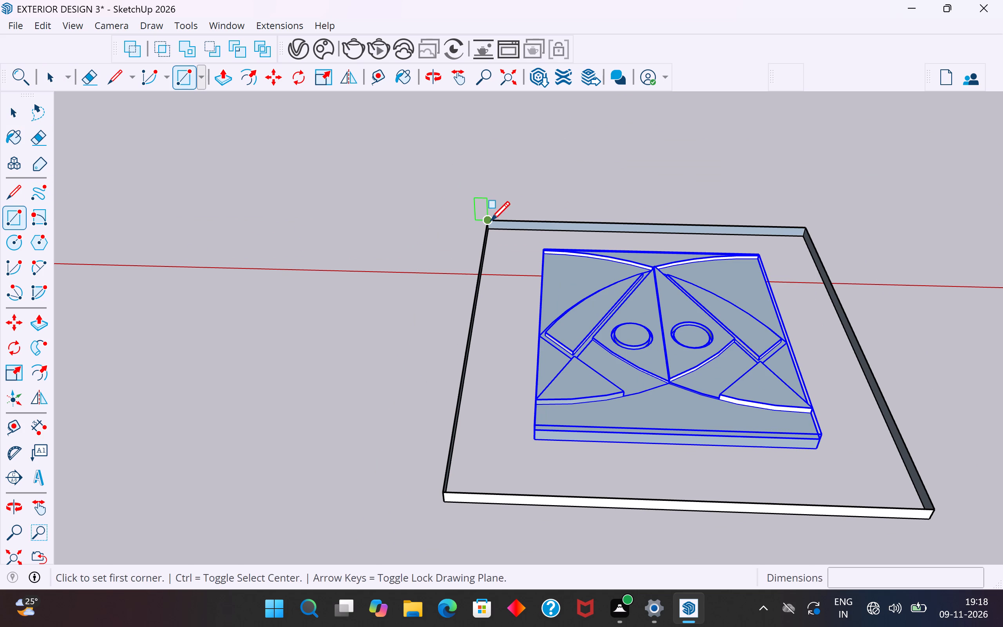
{"action": "left_click", "coordinate": [491, 223]}
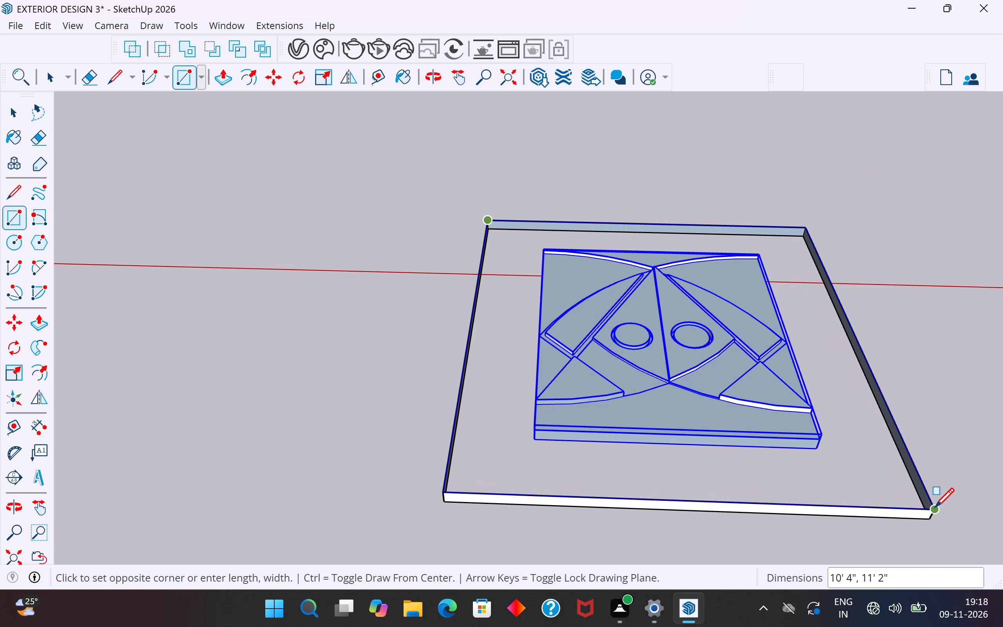
{"action": "left_click", "coordinate": [935, 509]}
Move the patterned centre group straight down about 2 1/16" from the cover face along the blue axis.
{"action": "middle_click_drag", "start_coordinate": [659, 462], "coordinate": [610, 142]}
{"action": "middle_click_drag", "start_coordinate": [663, 326], "coordinate": [665, 304]}
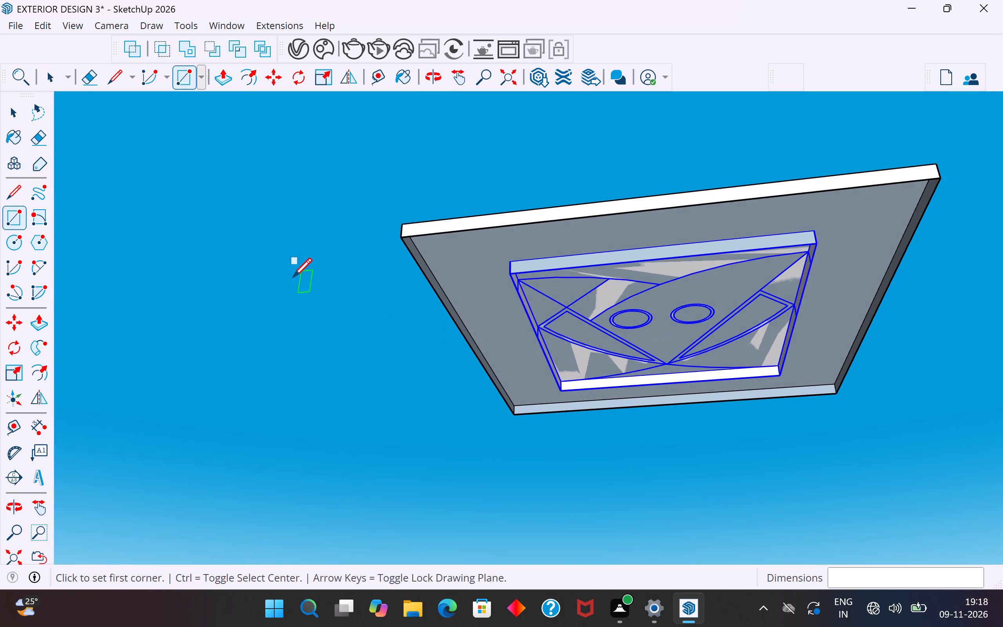
{"action": "middle_click_drag", "start_coordinate": [462, 332], "coordinate": [464, 366]}
{"action": "left_click", "coordinate": [20, 117]}
{"action": "left_click", "coordinate": [307, 314]}
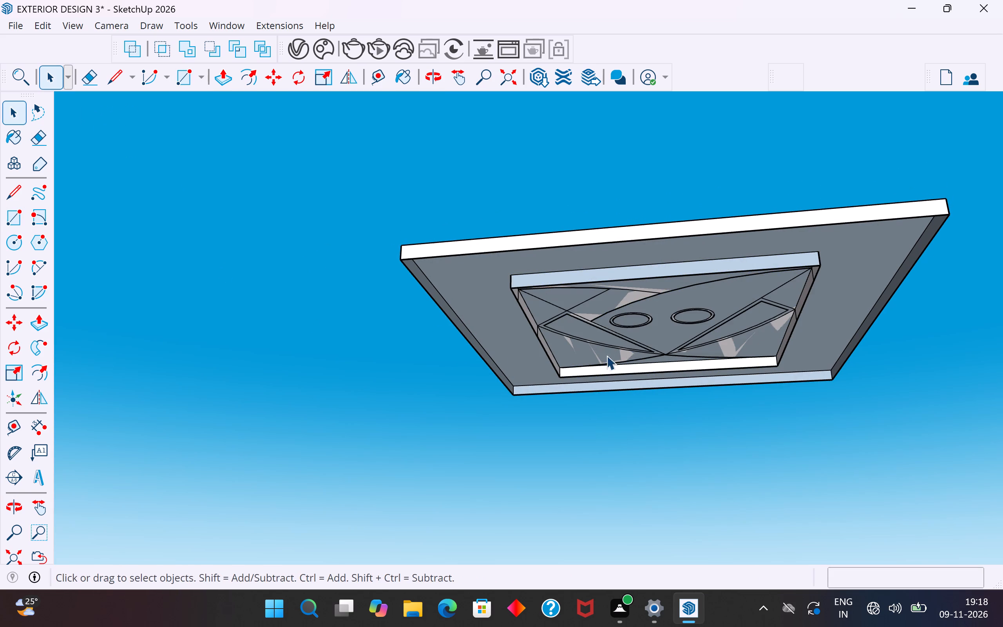
{"action": "left_click", "coordinate": [637, 335]}
{"action": "middle_click_drag", "start_coordinate": [503, 299], "coordinate": [522, 338]}
{"action": "scroll", "coordinate": [527, 301], "scroll_direction": "up", "scroll_amount": 5}
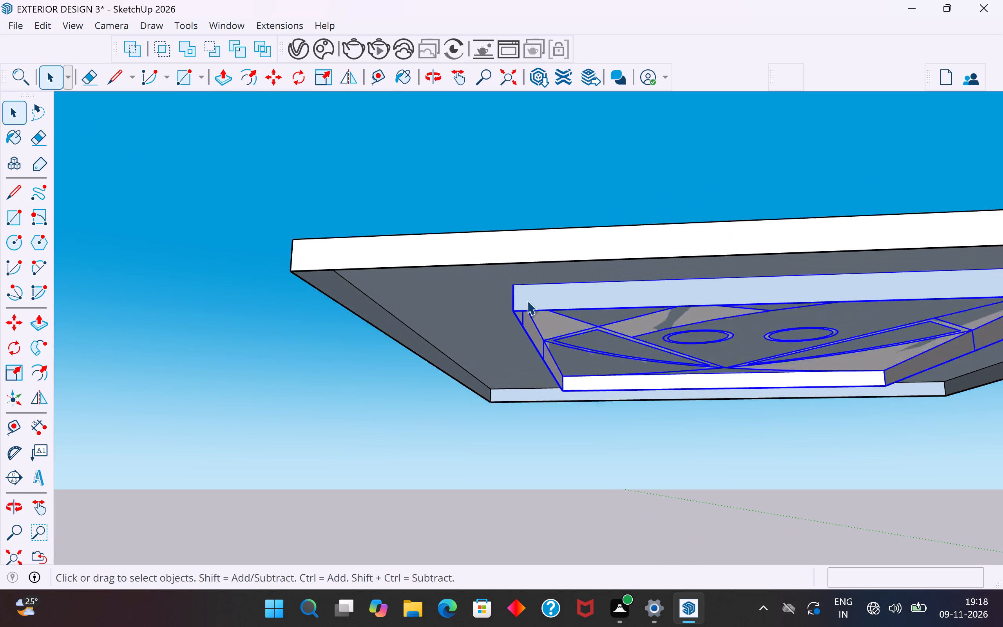
{"action": "scroll", "coordinate": [527, 301], "scroll_direction": "up", "scroll_amount": 6}
{"action": "key", "text": "m"}
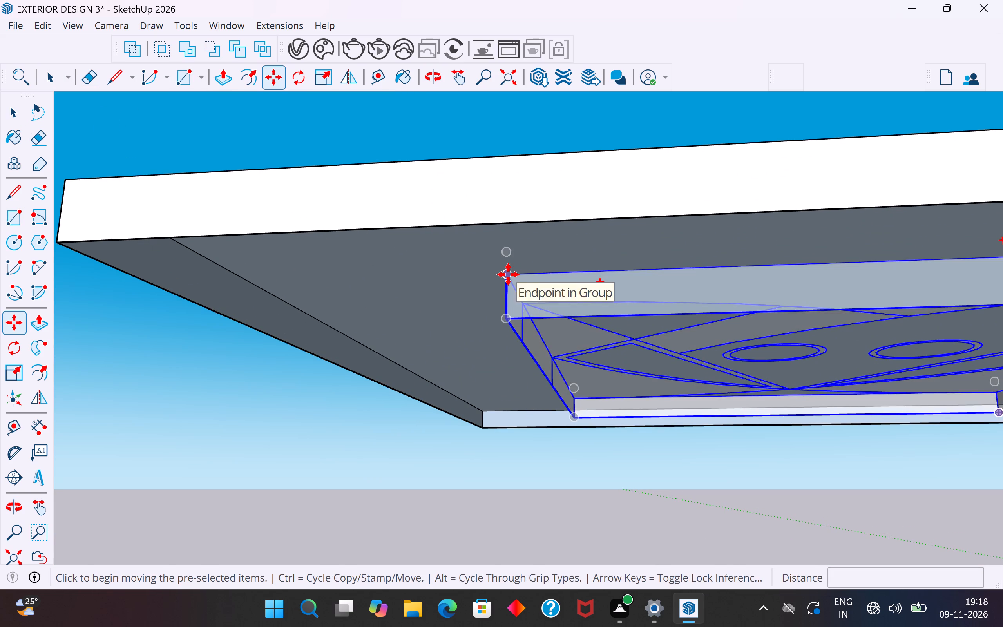
{"action": "left_click", "coordinate": [508, 274]}
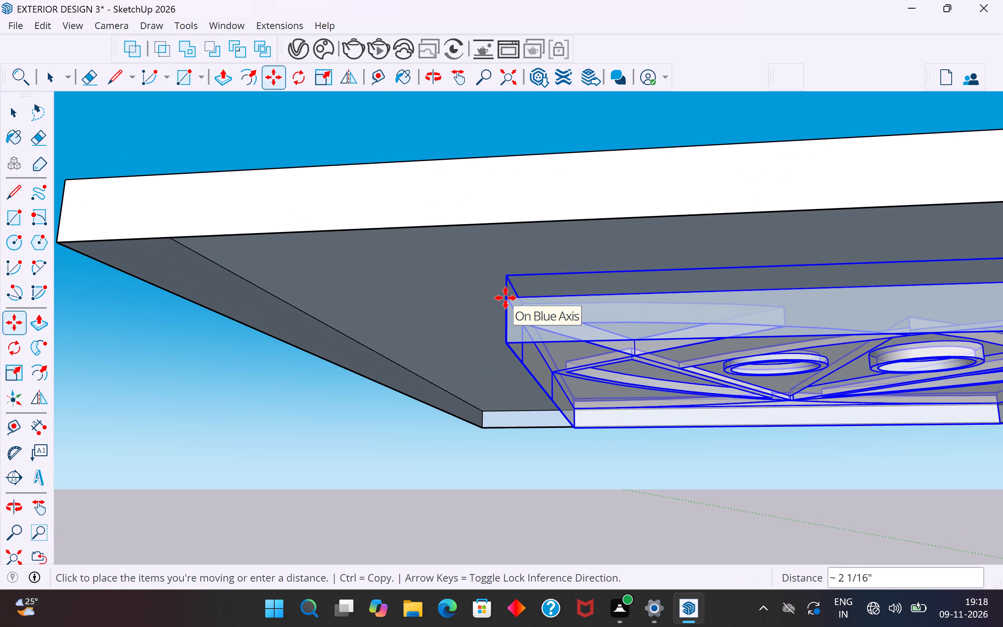
{"action": "left_click", "coordinate": [505, 298]}
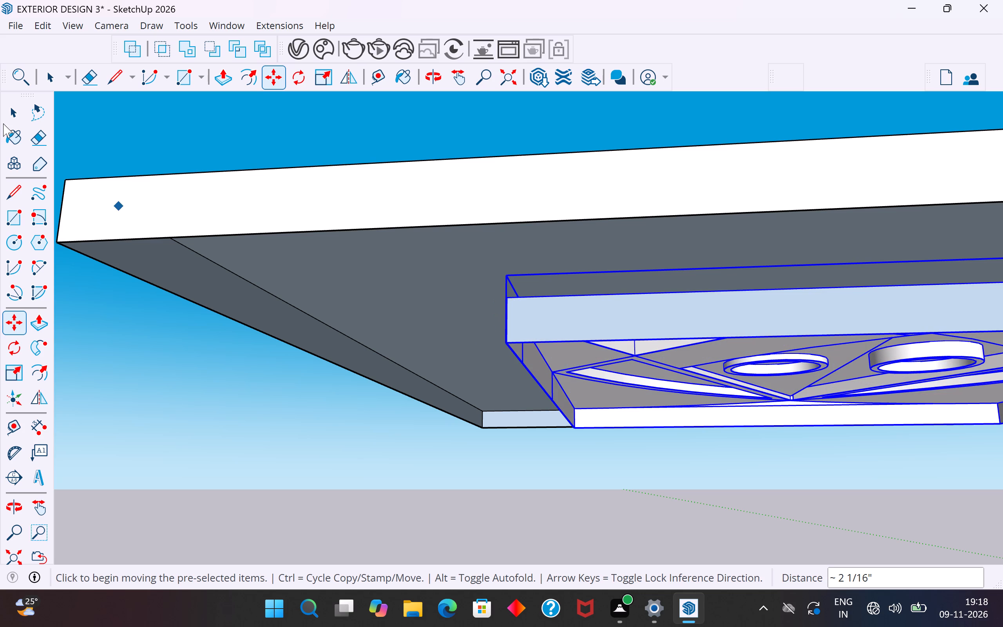
Examine the lowered patterned centre and its gap to the outer frame from below and from several sides.
{"action": "left_click", "coordinate": [20, 116]}
{"action": "left_click", "coordinate": [244, 134]}
{"action": "middle_click_drag", "start_coordinate": [561, 341], "coordinate": [650, 368]}
{"action": "scroll", "coordinate": [516, 329], "scroll_direction": "up", "scroll_amount": 3}
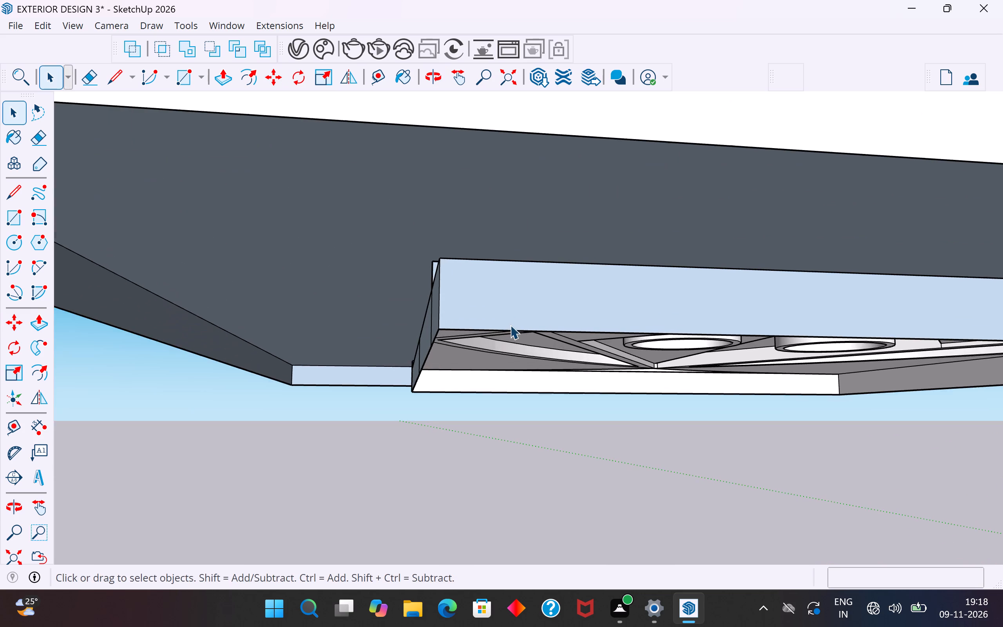
{"action": "scroll", "coordinate": [510, 325], "scroll_direction": "up", "scroll_amount": 2}
{"action": "middle_click_drag", "start_coordinate": [517, 317], "coordinate": [717, 295]}
{"action": "scroll", "coordinate": [341, 247], "scroll_direction": "up", "scroll_amount": 7}
{"action": "middle_click_drag", "start_coordinate": [355, 265], "coordinate": [413, 308]}
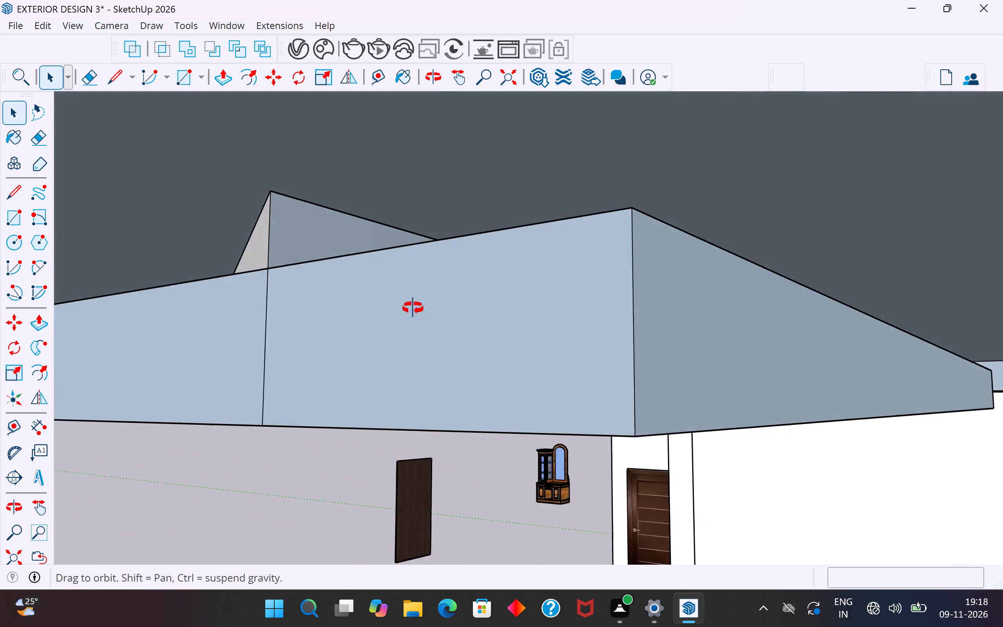
{"action": "middle_click_drag", "start_coordinate": [413, 308], "coordinate": [352, 368]}
{"action": "scroll", "coordinate": [352, 368], "scroll_direction": "up", "scroll_amount": 1}
{"action": "scroll", "coordinate": [352, 368], "scroll_direction": "down", "scroll_amount": 5}
{"action": "middle_click_drag", "start_coordinate": [382, 337], "coordinate": [311, 330]}
{"action": "scroll", "coordinate": [311, 330], "scroll_direction": "down", "scroll_amount": 3}
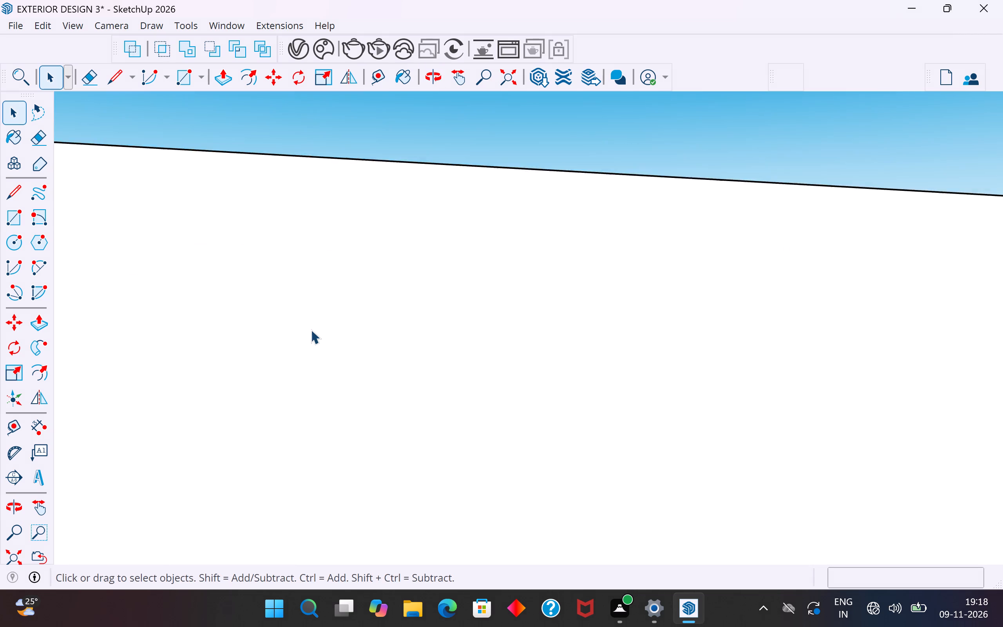
{"action": "scroll", "coordinate": [311, 330], "scroll_direction": "down", "scroll_amount": 19}
{"action": "middle_click_drag", "start_coordinate": [423, 204], "coordinate": [406, 97]}
{"action": "scroll", "coordinate": [464, 98], "scroll_direction": "up", "scroll_amount": 2}
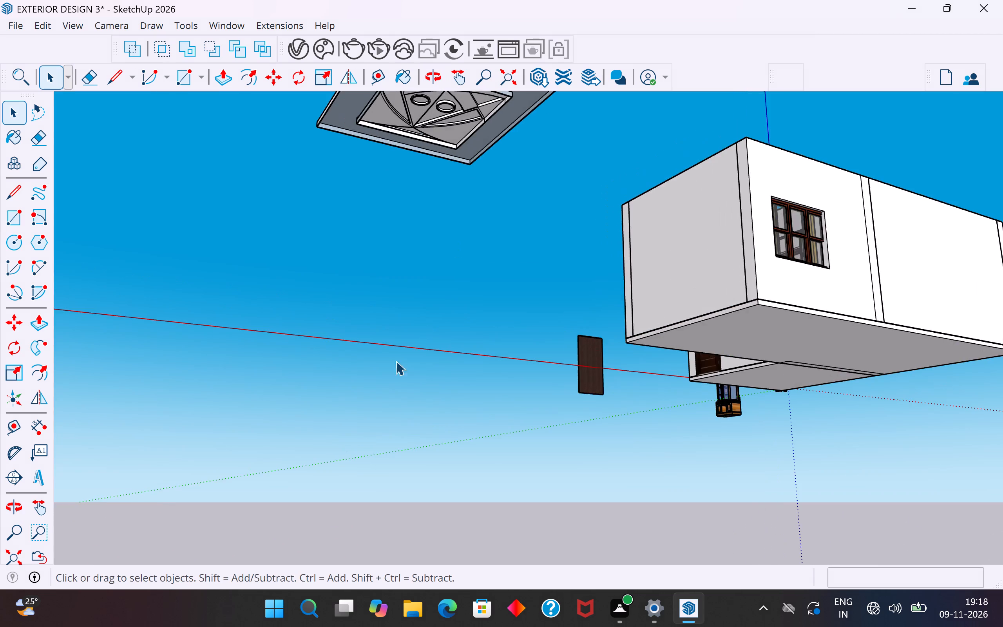
{"action": "scroll", "coordinate": [387, 377], "scroll_direction": "down", "scroll_amount": 11}
{"action": "scroll", "coordinate": [423, 348], "scroll_direction": "up", "scroll_amount": 1}
{"action": "middle_click_drag", "start_coordinate": [402, 341], "coordinate": [275, 325]}
{"action": "scroll", "coordinate": [302, 334], "scroll_direction": "up", "scroll_amount": 17}
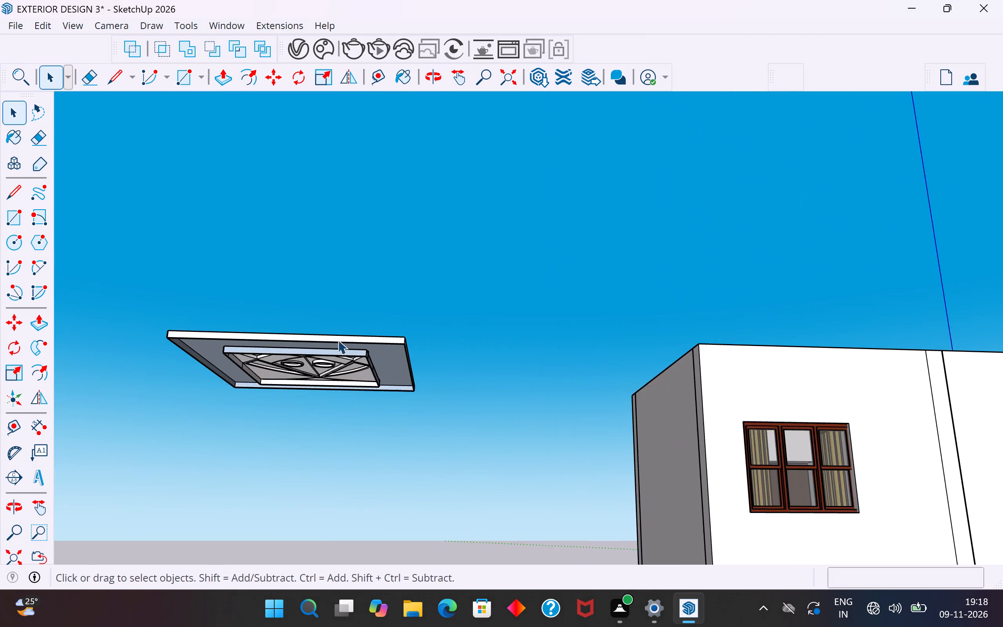
{"action": "scroll", "coordinate": [338, 340], "scroll_direction": "up", "scroll_amount": 2}
{"action": "middle_click_drag", "start_coordinate": [342, 331], "coordinate": [425, 188]}
{"action": "scroll", "coordinate": [404, 222], "scroll_direction": "up", "scroll_amount": 8}
{"action": "middle_click_drag", "start_coordinate": [408, 263], "coordinate": [309, 266]}
{"action": "scroll", "coordinate": [388, 325], "scroll_direction": "up", "scroll_amount": 2}
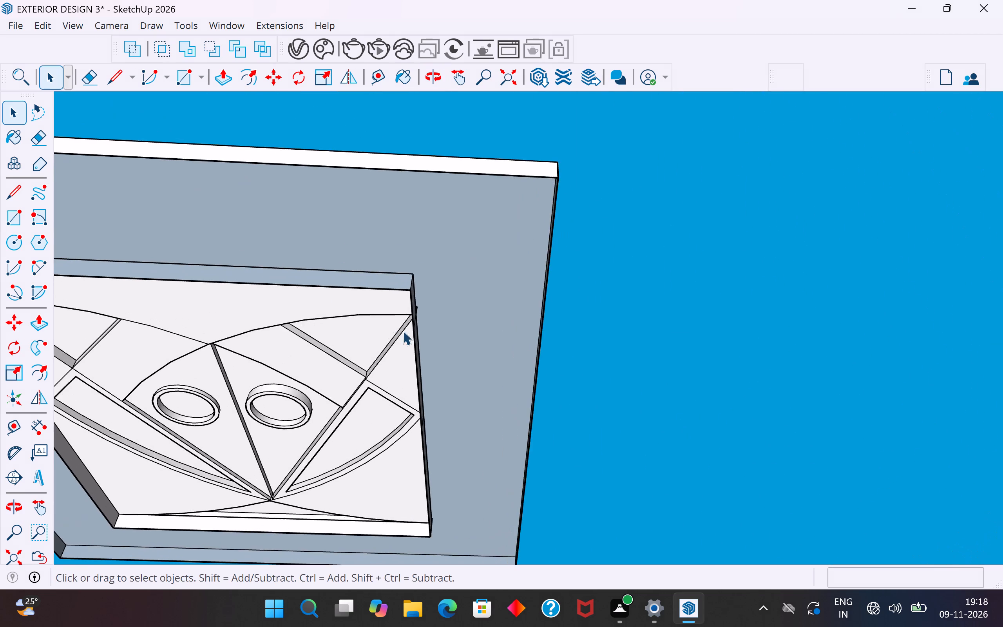
{"action": "middle_click_drag", "start_coordinate": [424, 323], "coordinate": [389, 311]}
{"action": "scroll", "coordinate": [392, 312], "scroll_direction": "up", "scroll_amount": 1}
{"action": "middle_click_drag", "start_coordinate": [405, 396], "coordinate": [424, 463]}
{"action": "scroll", "coordinate": [487, 315], "scroll_direction": "down", "scroll_amount": 5}
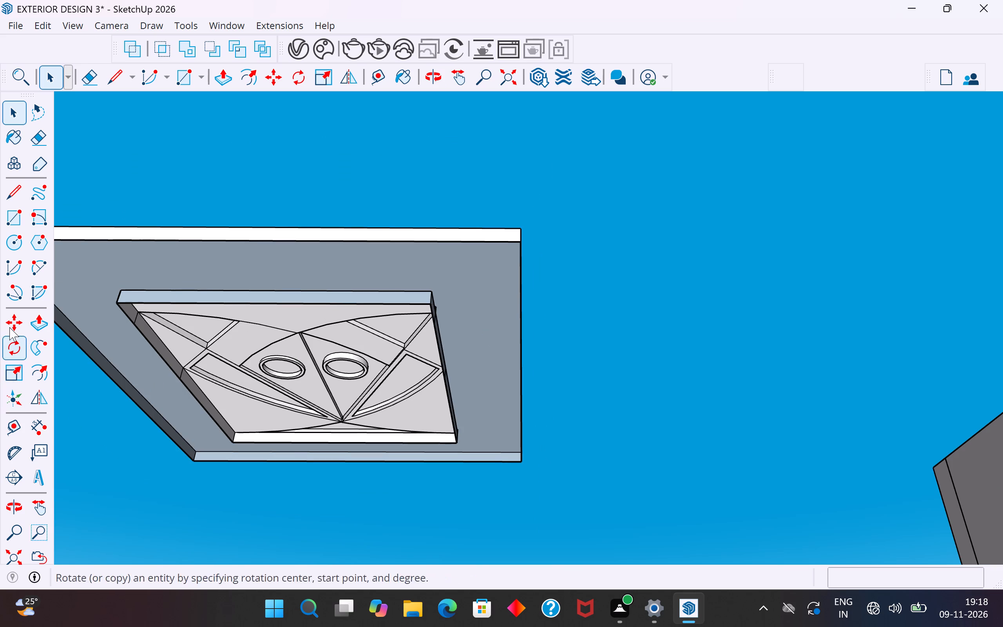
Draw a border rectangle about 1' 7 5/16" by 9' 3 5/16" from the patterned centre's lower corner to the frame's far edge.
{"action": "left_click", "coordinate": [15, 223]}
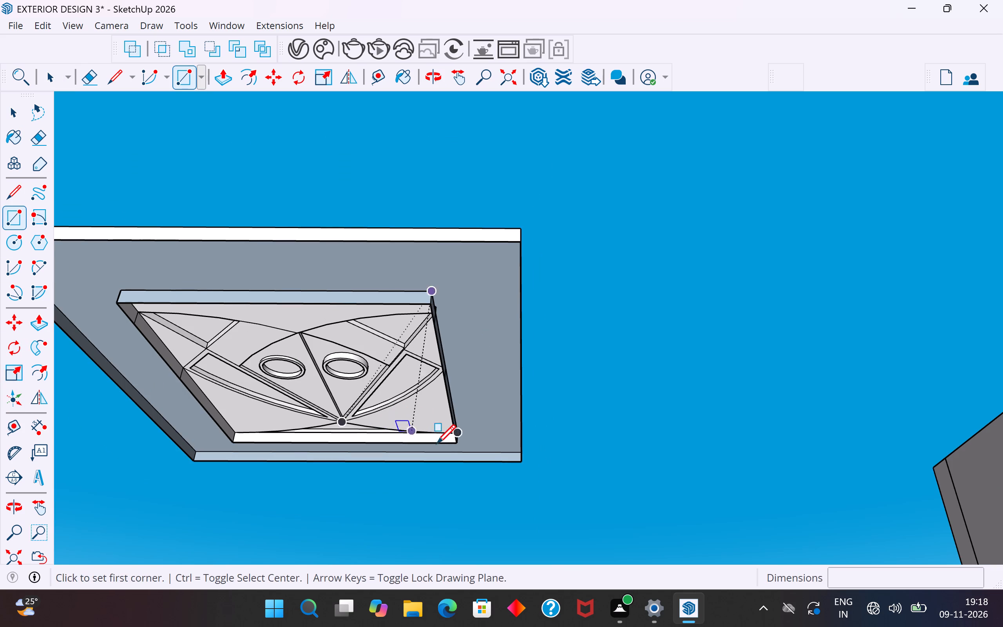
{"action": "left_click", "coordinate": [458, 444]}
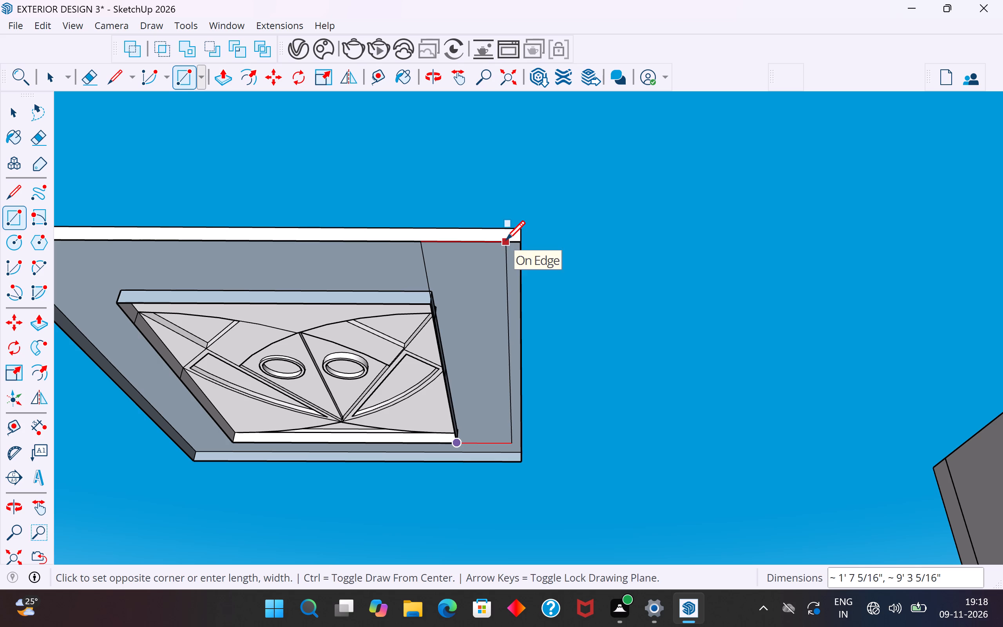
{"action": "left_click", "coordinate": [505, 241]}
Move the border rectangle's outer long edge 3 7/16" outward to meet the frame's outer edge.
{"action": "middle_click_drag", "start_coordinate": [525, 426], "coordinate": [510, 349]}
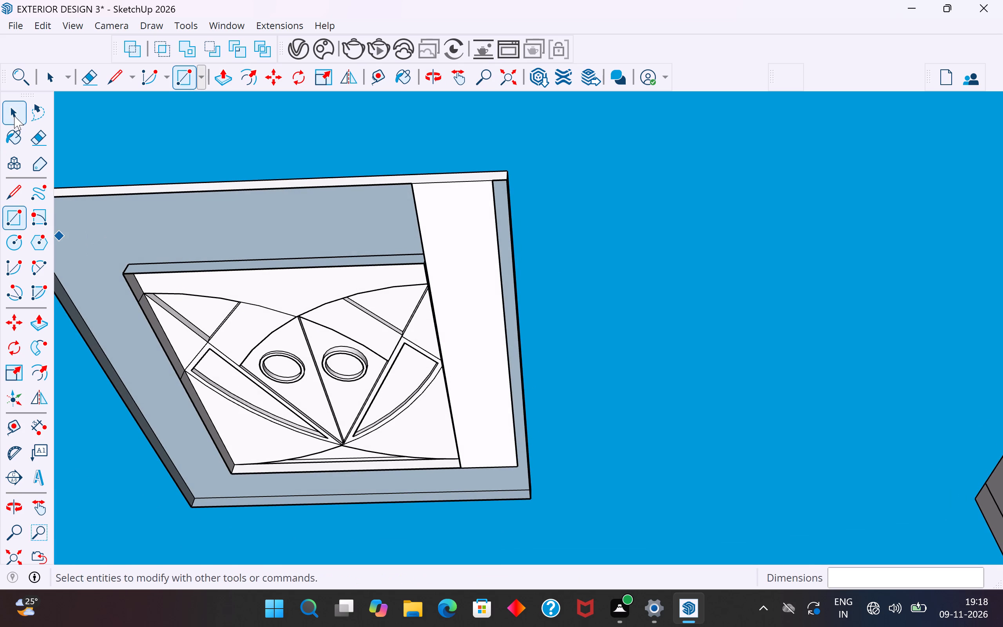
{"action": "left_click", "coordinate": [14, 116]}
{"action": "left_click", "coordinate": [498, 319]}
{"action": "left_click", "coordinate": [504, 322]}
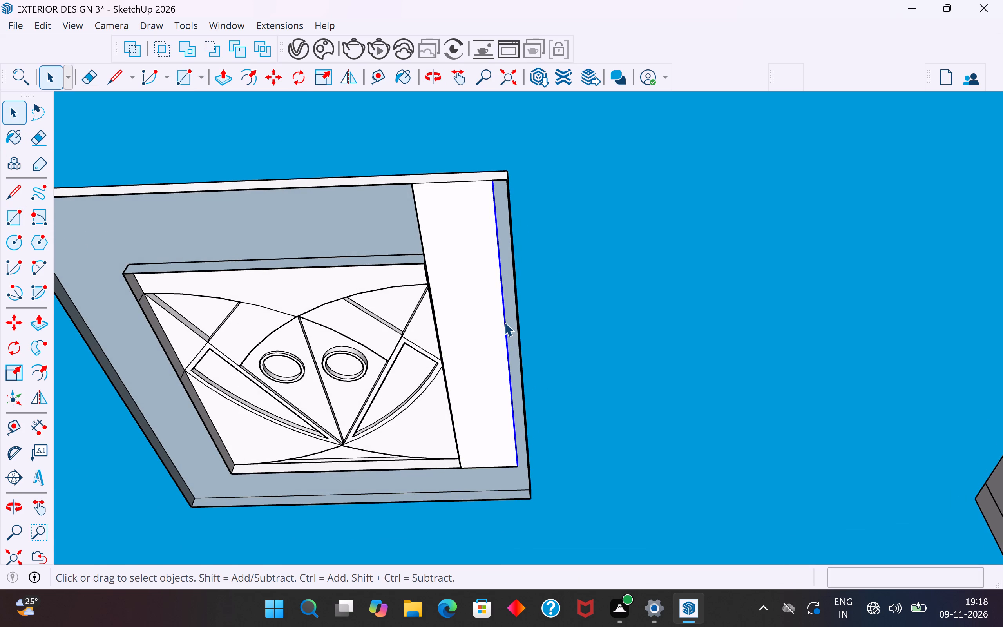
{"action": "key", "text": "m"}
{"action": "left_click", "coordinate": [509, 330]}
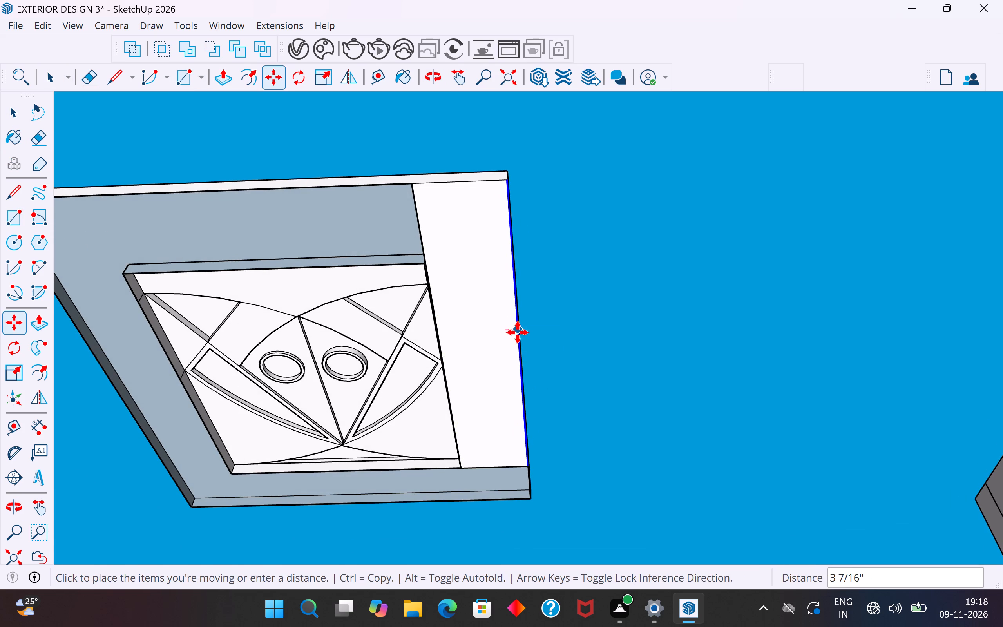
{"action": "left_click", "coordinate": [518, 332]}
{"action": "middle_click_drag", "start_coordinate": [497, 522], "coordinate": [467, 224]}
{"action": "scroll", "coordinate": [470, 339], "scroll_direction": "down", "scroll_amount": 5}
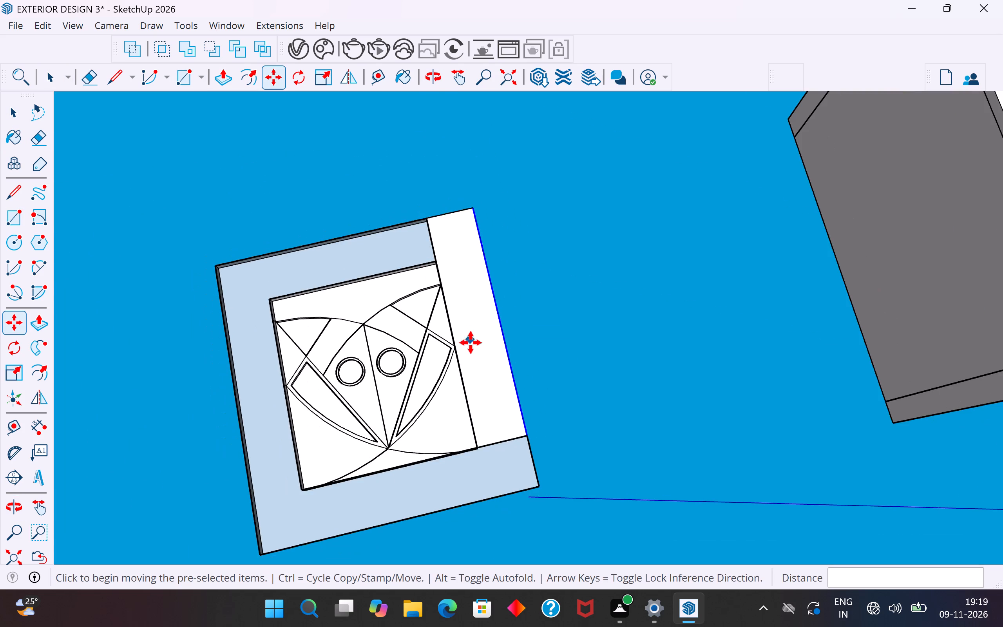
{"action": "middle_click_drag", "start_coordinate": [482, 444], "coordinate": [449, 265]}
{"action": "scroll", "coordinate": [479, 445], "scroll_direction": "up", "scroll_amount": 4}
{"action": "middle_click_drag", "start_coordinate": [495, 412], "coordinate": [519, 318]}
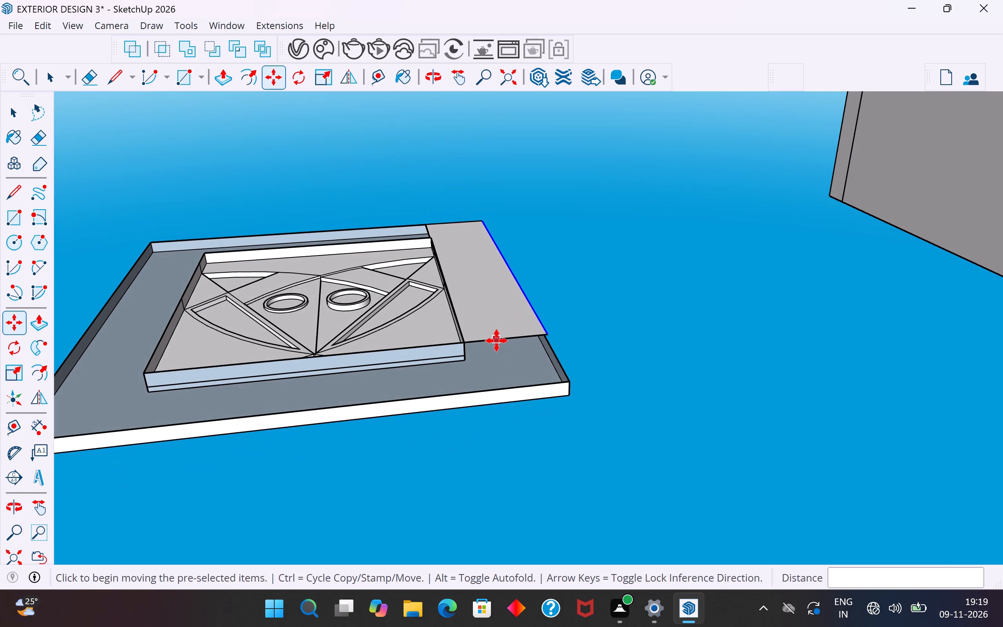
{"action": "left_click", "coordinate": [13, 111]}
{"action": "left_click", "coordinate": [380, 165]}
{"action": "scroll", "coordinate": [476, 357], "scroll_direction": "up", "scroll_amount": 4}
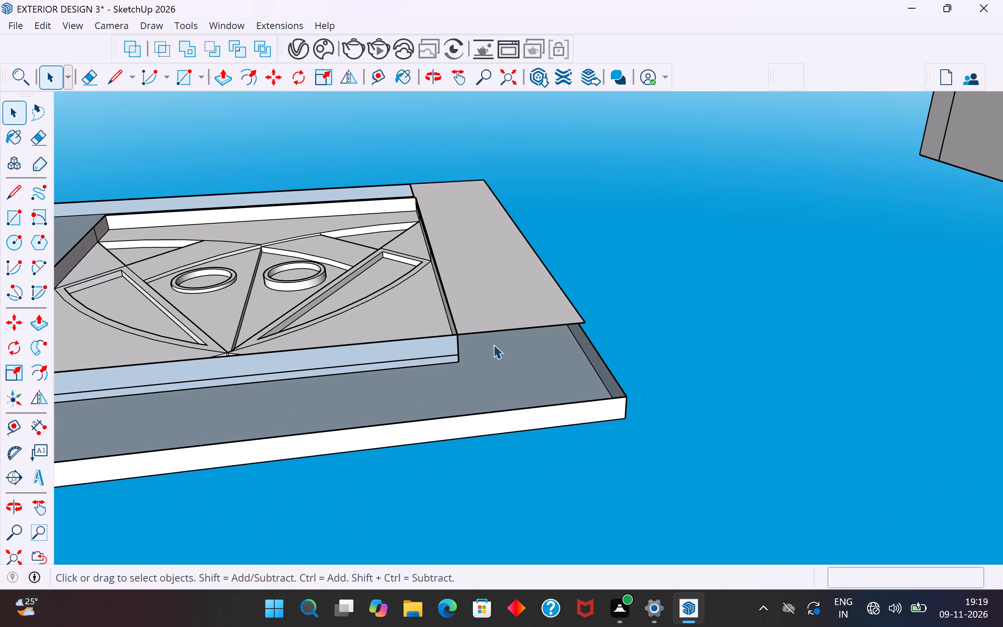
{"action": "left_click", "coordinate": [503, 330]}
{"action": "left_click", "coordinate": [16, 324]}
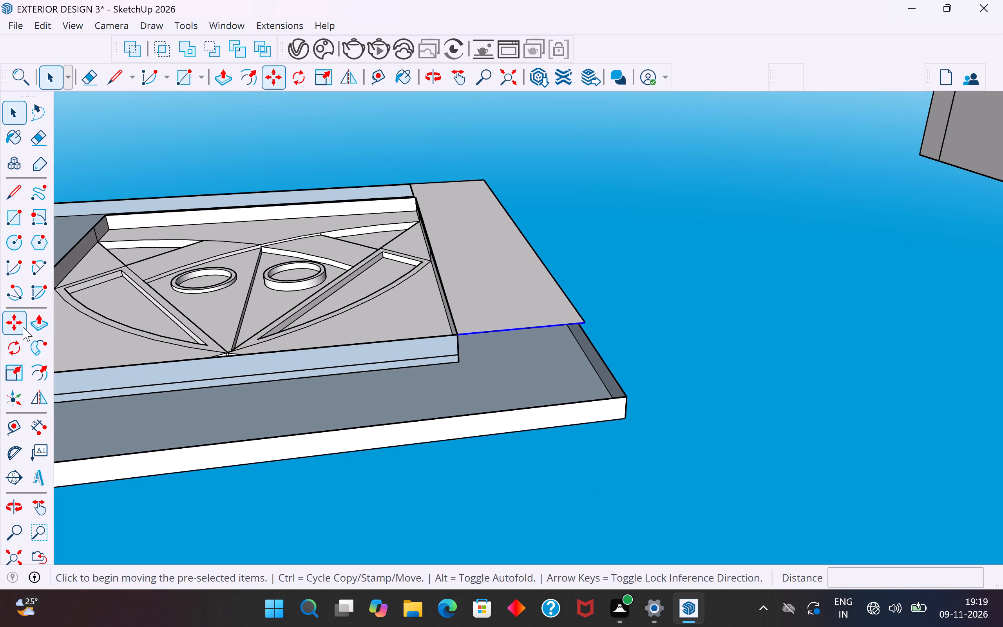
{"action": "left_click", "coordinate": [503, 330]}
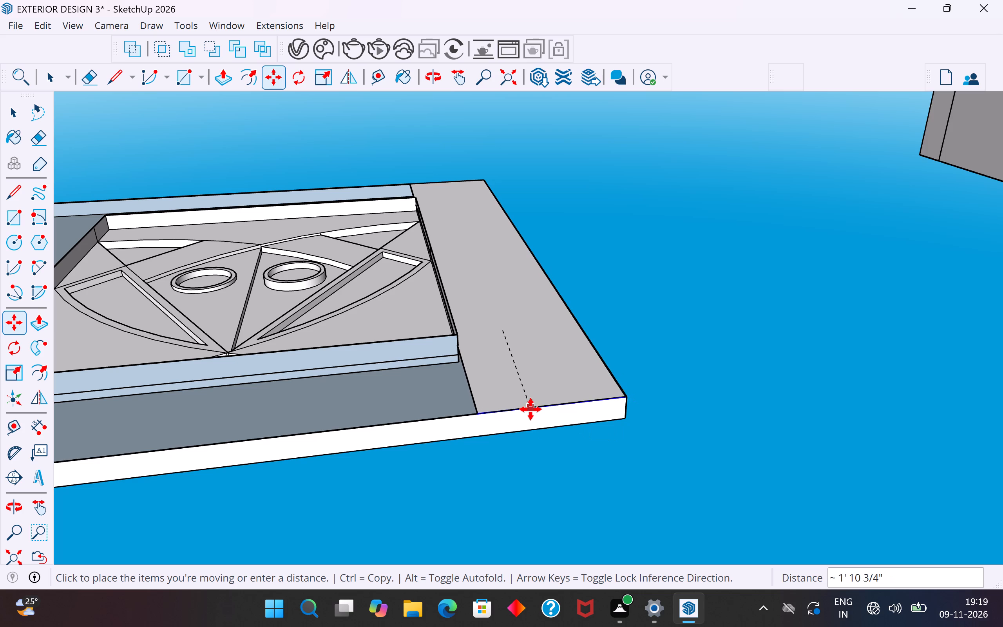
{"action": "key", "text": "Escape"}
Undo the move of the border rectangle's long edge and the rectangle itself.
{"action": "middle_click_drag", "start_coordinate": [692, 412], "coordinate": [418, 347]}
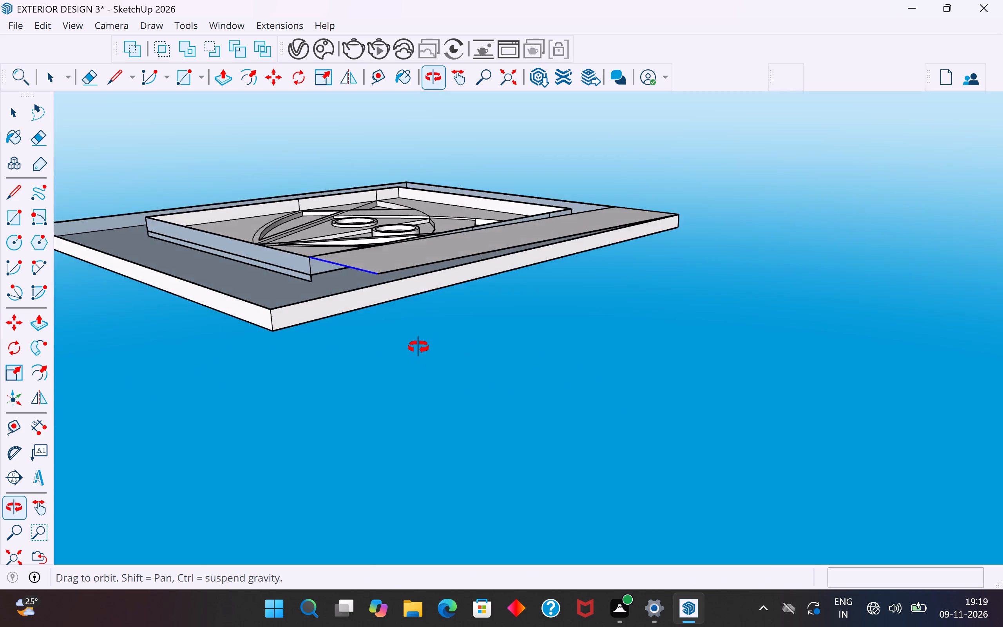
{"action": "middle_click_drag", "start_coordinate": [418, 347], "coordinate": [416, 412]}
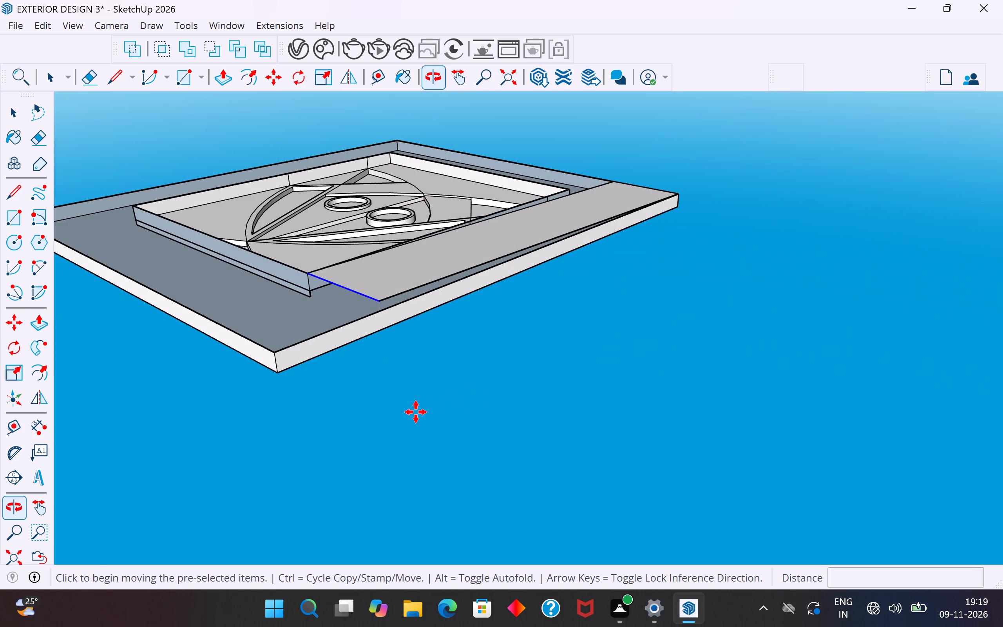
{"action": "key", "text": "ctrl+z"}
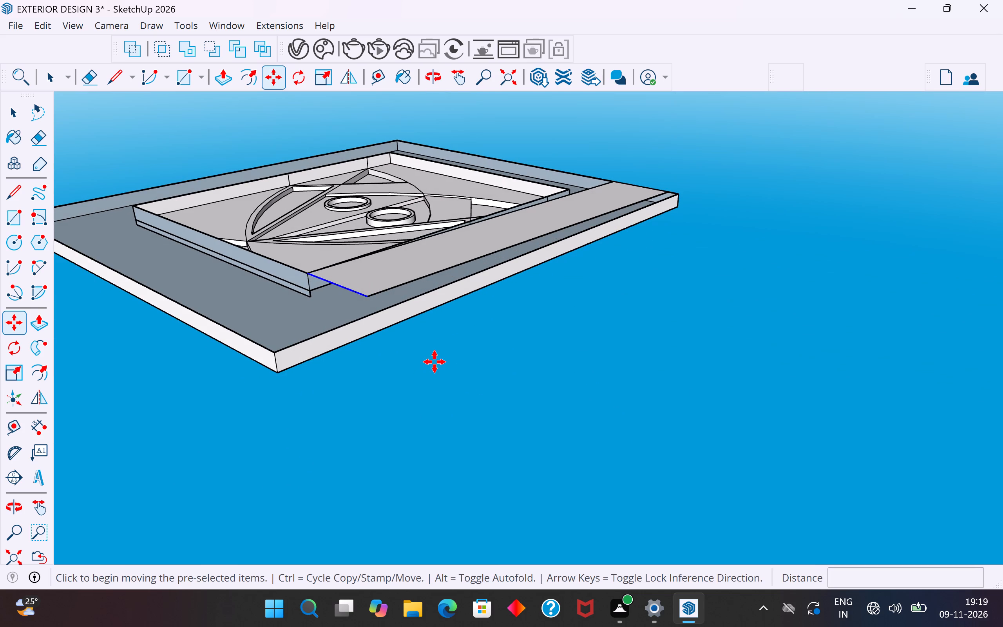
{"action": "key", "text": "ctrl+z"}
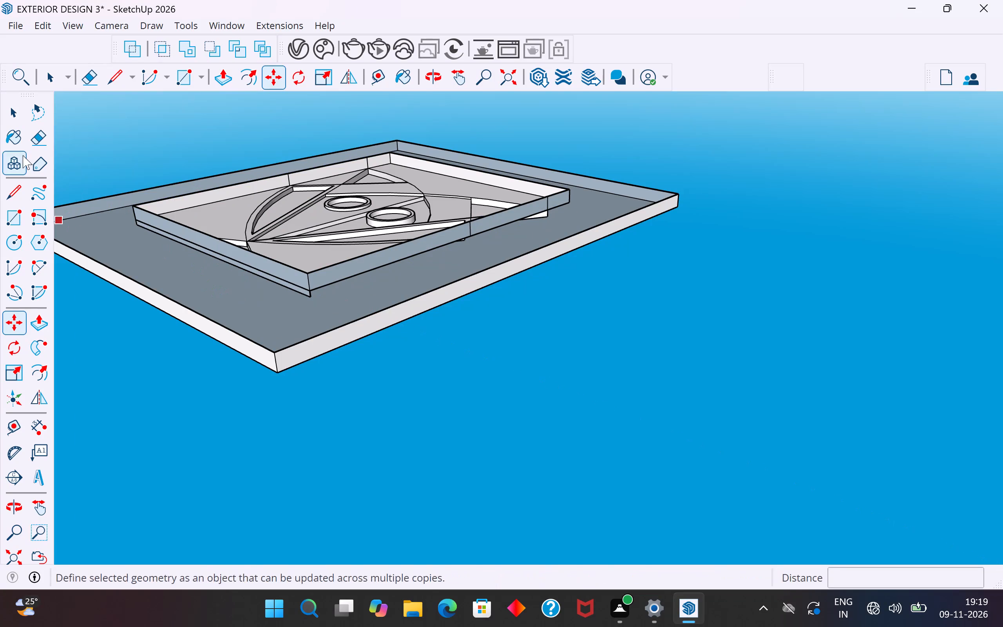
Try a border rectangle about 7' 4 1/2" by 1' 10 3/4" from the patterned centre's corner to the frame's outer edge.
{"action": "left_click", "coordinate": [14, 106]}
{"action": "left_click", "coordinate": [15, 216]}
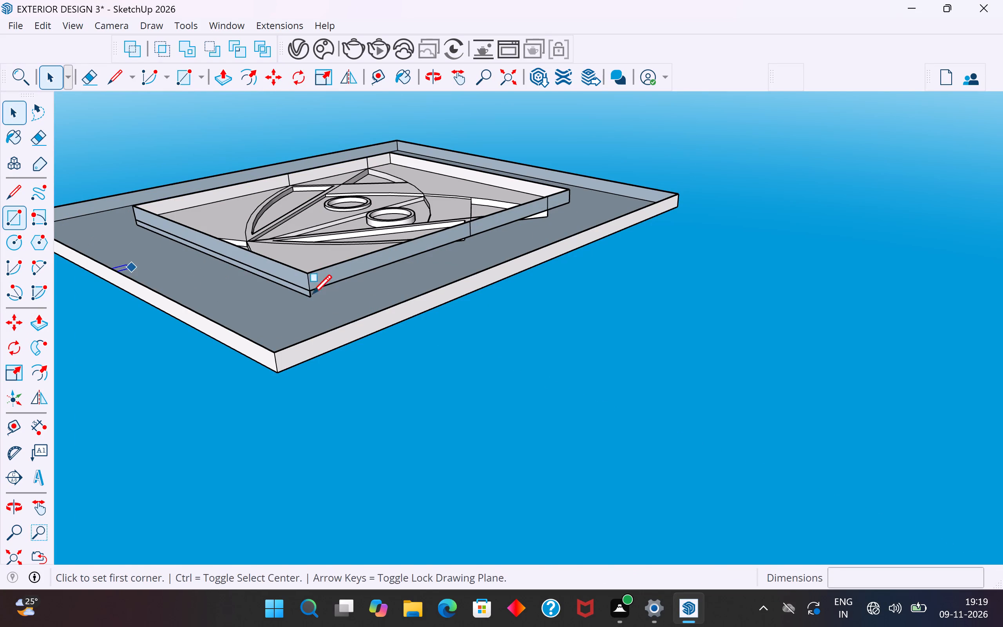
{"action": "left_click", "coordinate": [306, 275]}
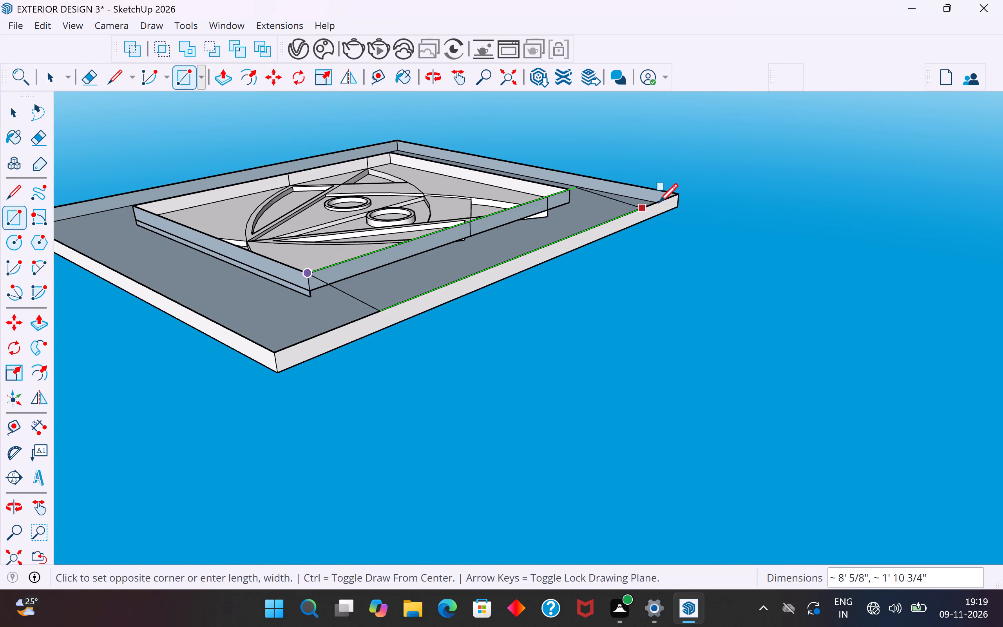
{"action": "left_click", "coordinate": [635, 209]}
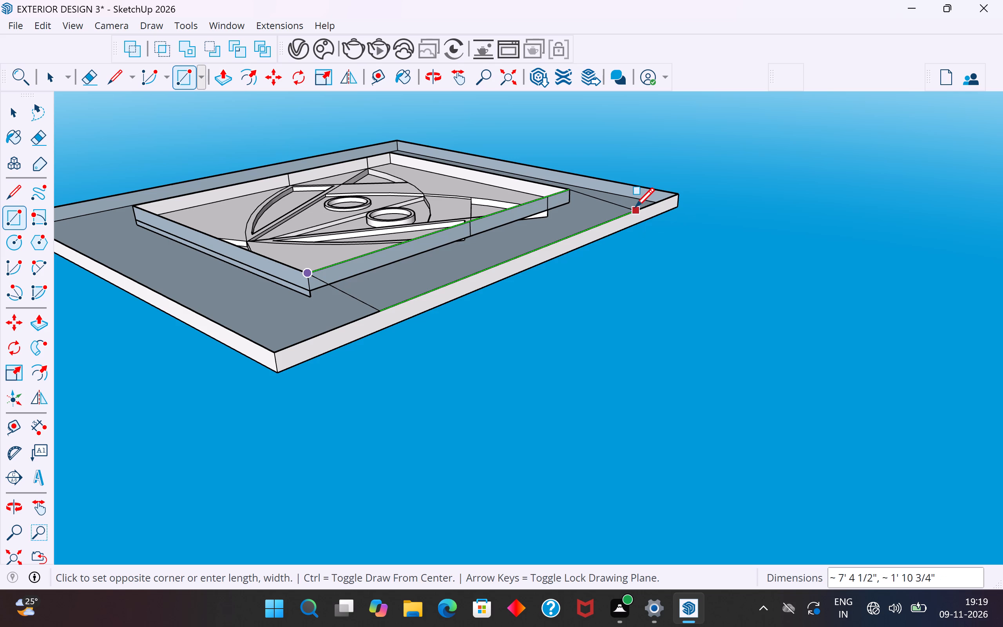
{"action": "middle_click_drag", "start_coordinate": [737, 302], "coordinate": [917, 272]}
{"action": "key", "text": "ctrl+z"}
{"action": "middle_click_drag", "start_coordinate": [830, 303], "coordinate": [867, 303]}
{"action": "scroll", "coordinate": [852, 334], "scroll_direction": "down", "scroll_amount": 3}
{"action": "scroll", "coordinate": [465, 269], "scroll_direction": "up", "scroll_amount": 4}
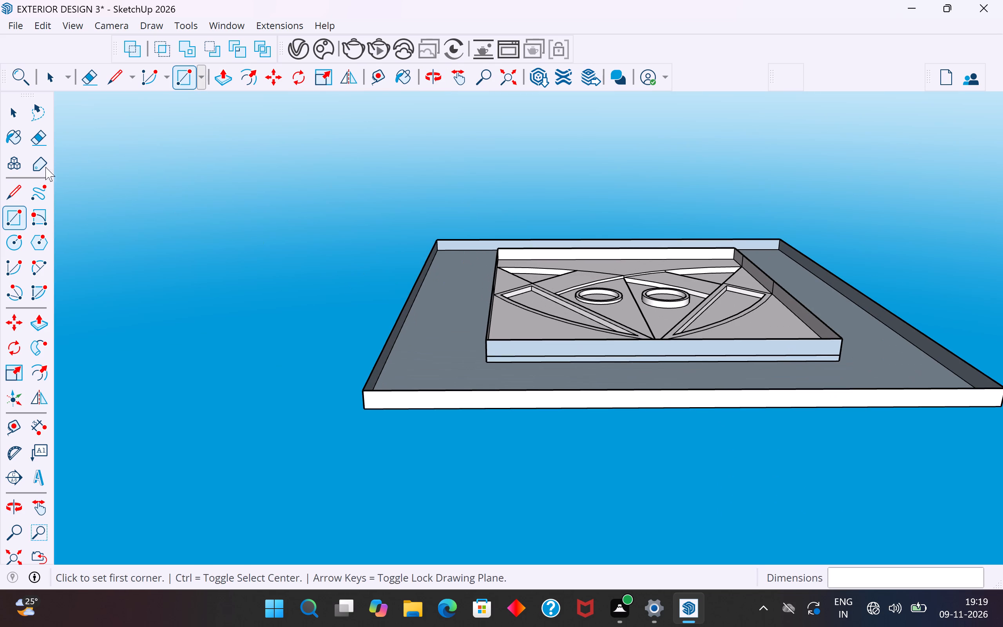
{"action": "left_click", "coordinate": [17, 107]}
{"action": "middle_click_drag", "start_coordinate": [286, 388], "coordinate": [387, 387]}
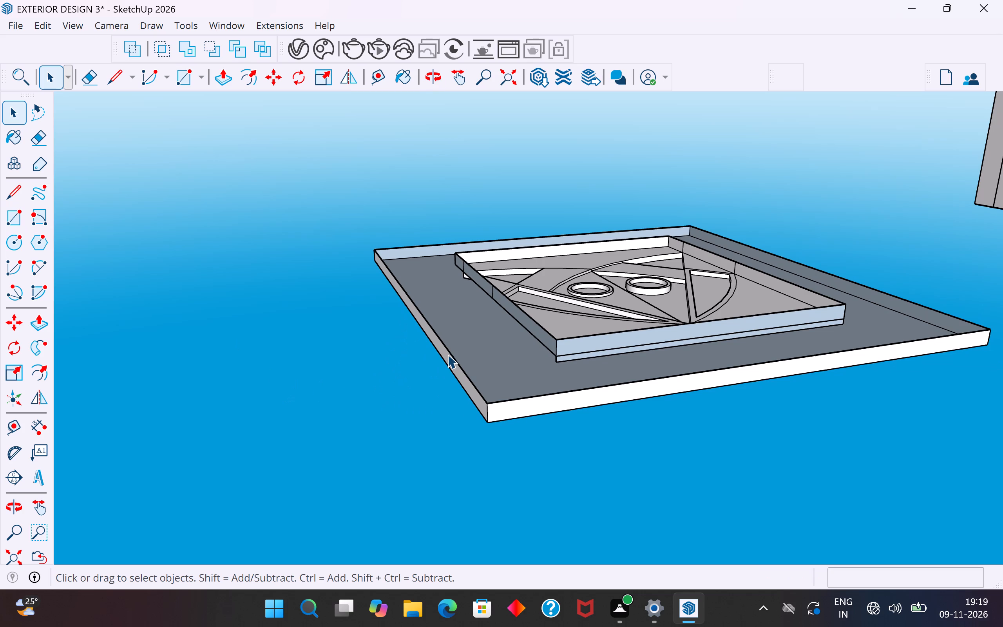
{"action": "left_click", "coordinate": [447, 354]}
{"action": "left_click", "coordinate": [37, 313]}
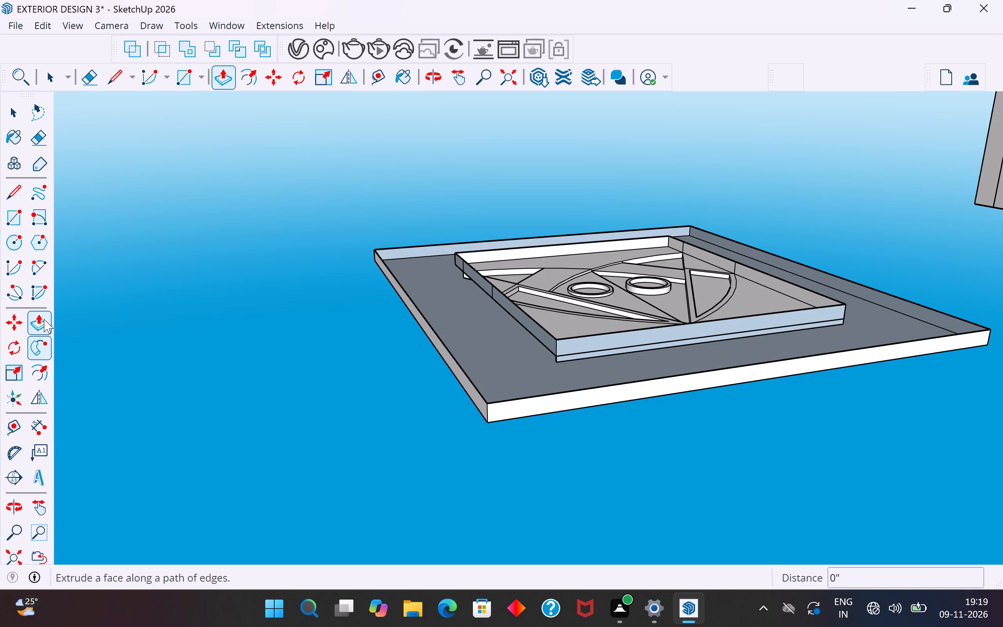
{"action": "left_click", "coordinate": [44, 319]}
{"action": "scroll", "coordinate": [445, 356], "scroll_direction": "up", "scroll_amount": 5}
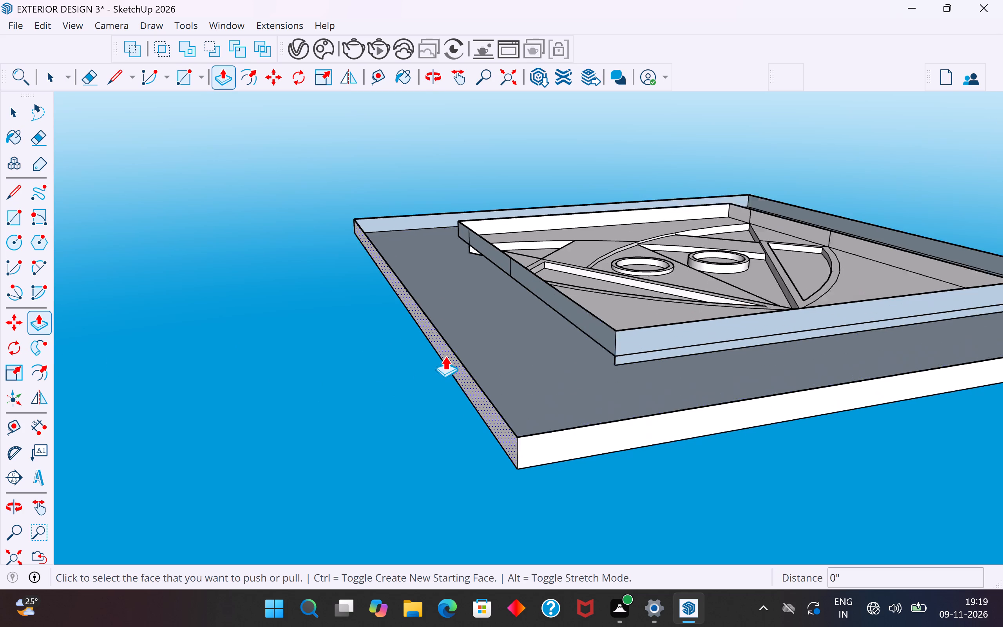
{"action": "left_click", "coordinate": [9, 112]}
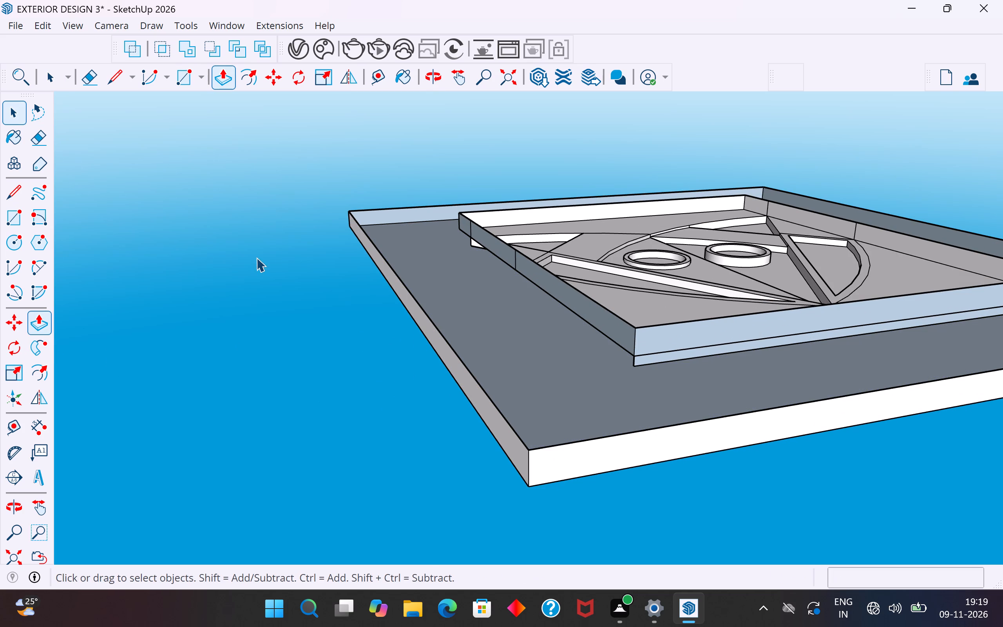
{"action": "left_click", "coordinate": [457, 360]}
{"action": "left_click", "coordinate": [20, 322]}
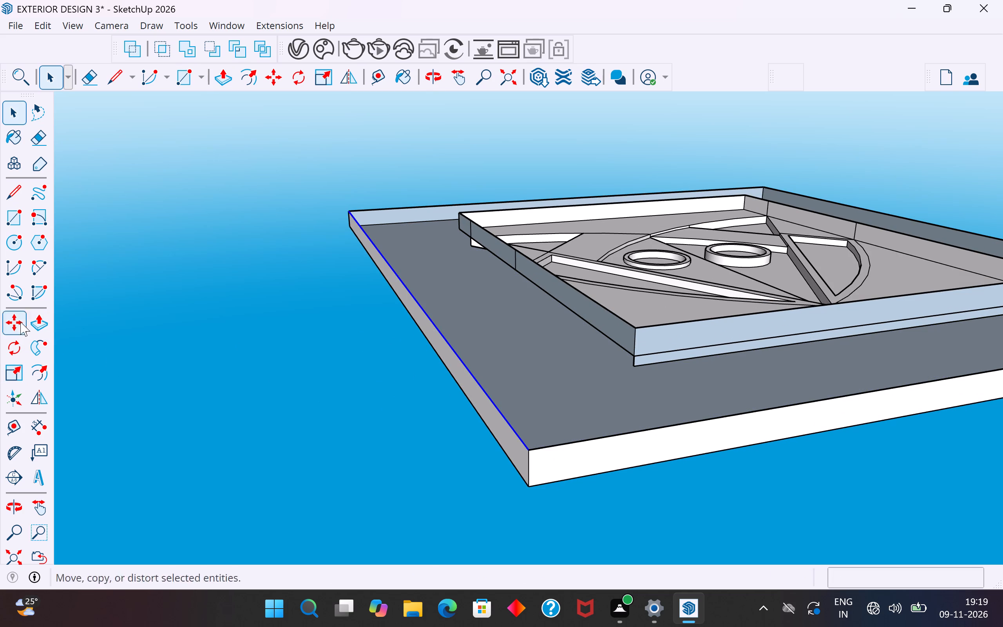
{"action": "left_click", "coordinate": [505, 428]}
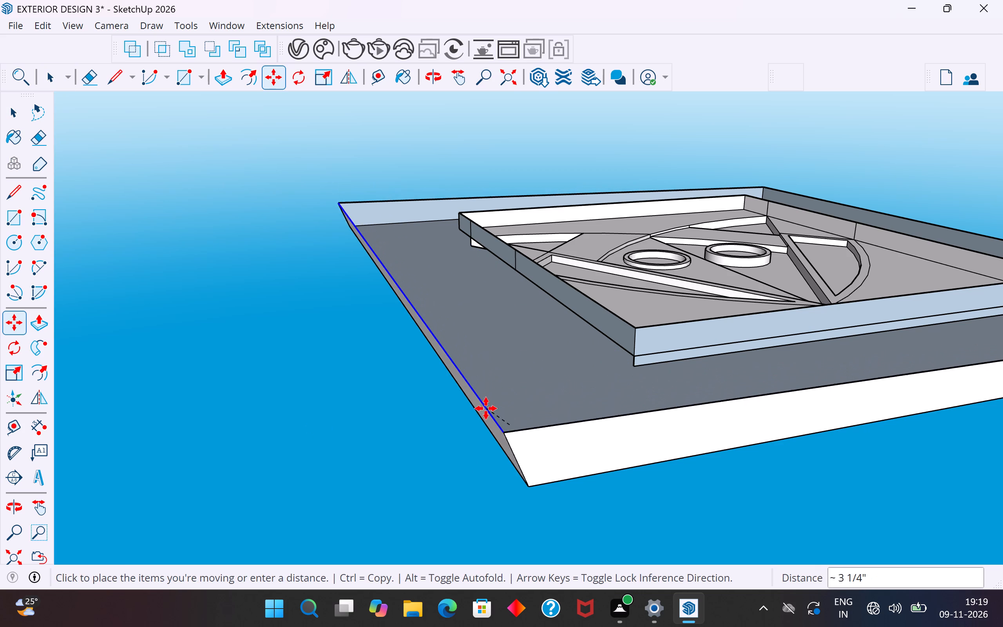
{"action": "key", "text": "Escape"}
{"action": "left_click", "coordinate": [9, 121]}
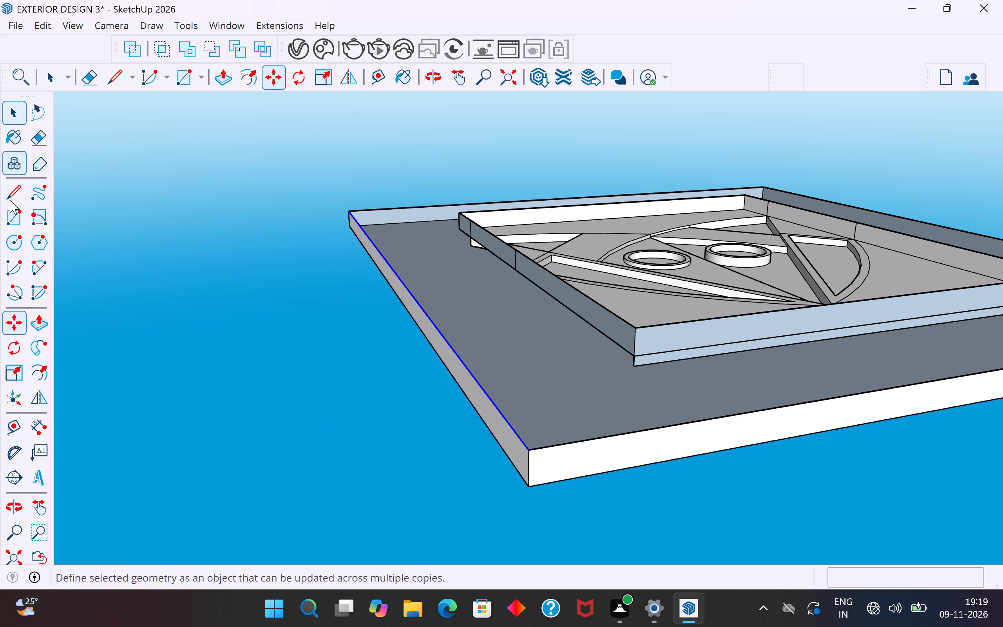
Draw two lines from the patterned centre's corners outward past one side of the frame, the second about 3' 1" long.
{"action": "left_click", "coordinate": [10, 199]}
{"action": "left_click", "coordinate": [457, 216]}
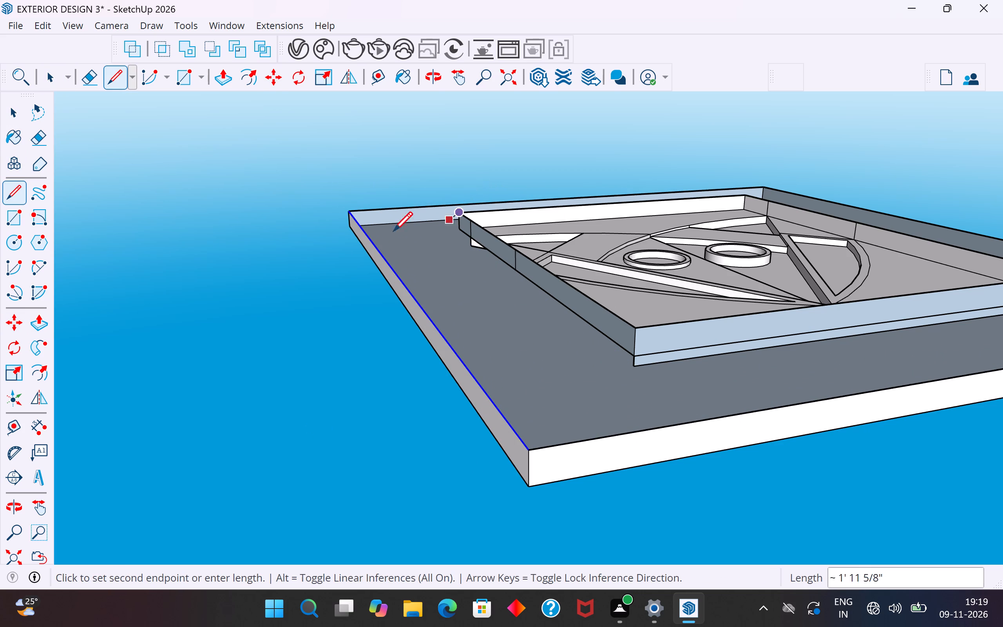
{"action": "left_click", "coordinate": [295, 228]}
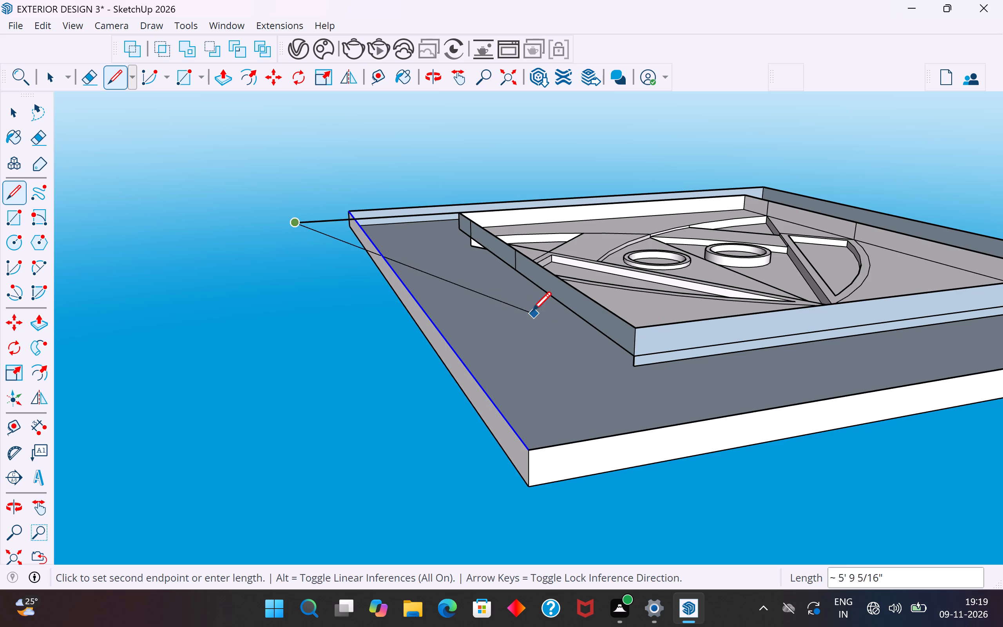
{"action": "key", "text": "Escape"}
{"action": "left_click", "coordinate": [636, 327]}
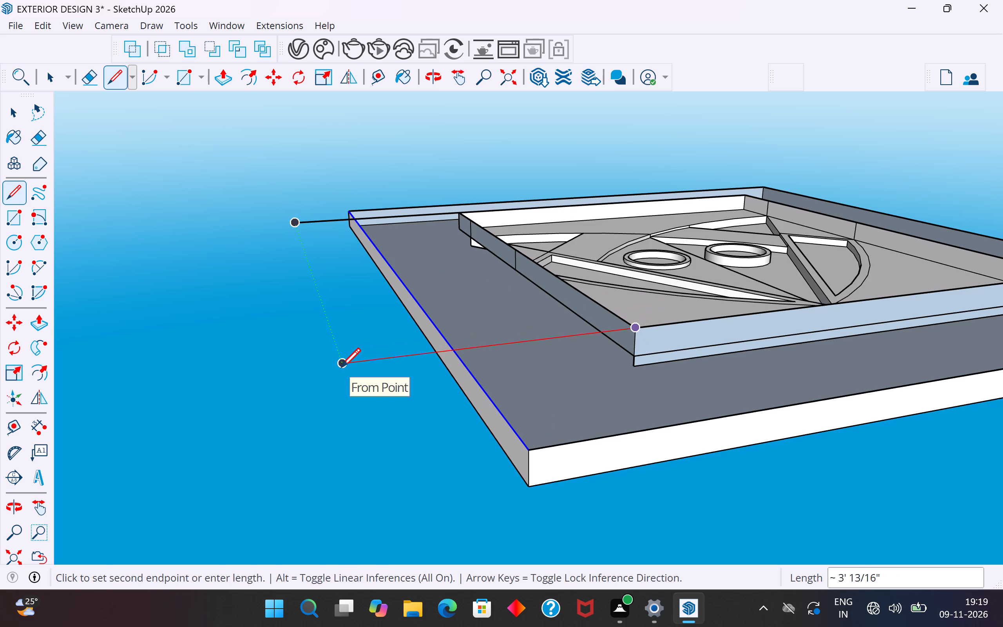
{"action": "left_click", "coordinate": [341, 369]}
{"action": "scroll", "coordinate": [341, 369], "scroll_direction": "down", "scroll_amount": 5}
{"action": "middle_click_drag", "start_coordinate": [471, 404], "coordinate": [207, 315]}
{"action": "middle_click_drag", "start_coordinate": [219, 319], "coordinate": [246, 403]}
{"action": "key", "text": "Escape"}
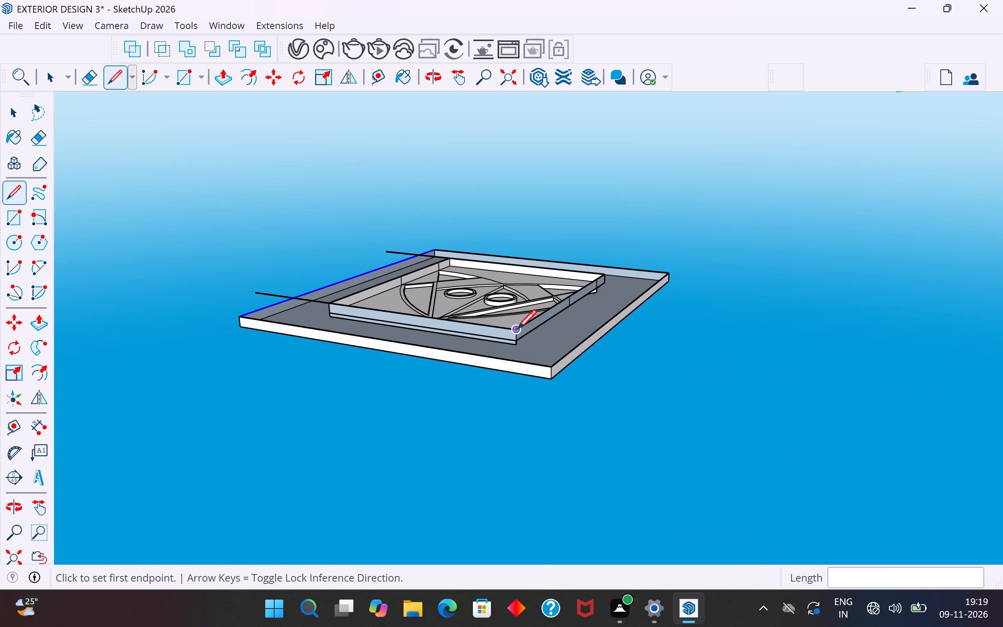
Draw two lines from the patterned centre's other two corners outward past the opposite side of the frame.
{"action": "left_click", "coordinate": [517, 331]}
{"action": "left_click", "coordinate": [642, 338]}
{"action": "key", "text": "Escape"}
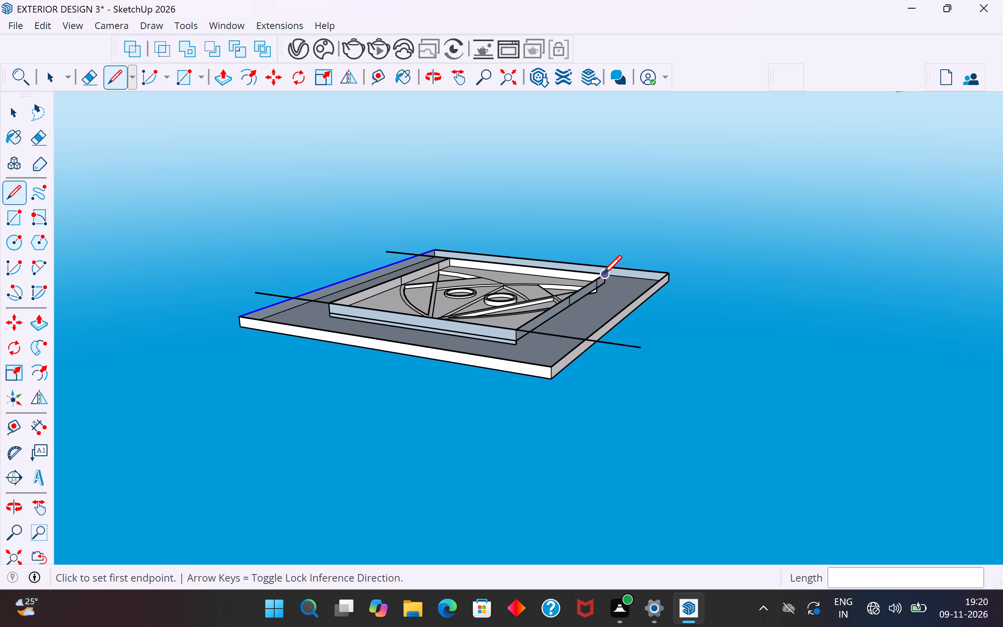
{"action": "left_click", "coordinate": [603, 276]}
{"action": "key", "text": "Escape"}
{"action": "left_click", "coordinate": [607, 273]}
{"action": "left_click", "coordinate": [704, 285]}
{"action": "key", "text": "Escape"}
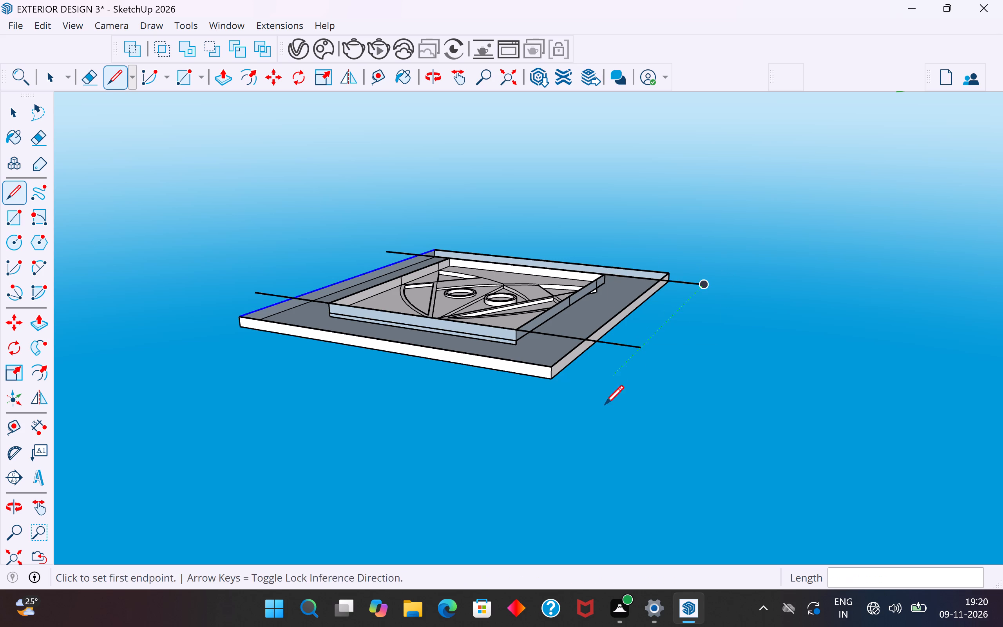
Draw a line about 2' 9 3/4" long from partway along the patterned centre's edge outward across the empty border side.
{"action": "middle_click_drag", "start_coordinate": [604, 407], "coordinate": [622, 366]}
{"action": "scroll", "coordinate": [594, 312], "scroll_direction": "up", "scroll_amount": 8}
{"action": "middle_click_drag", "start_coordinate": [556, 334], "coordinate": [572, 273]}
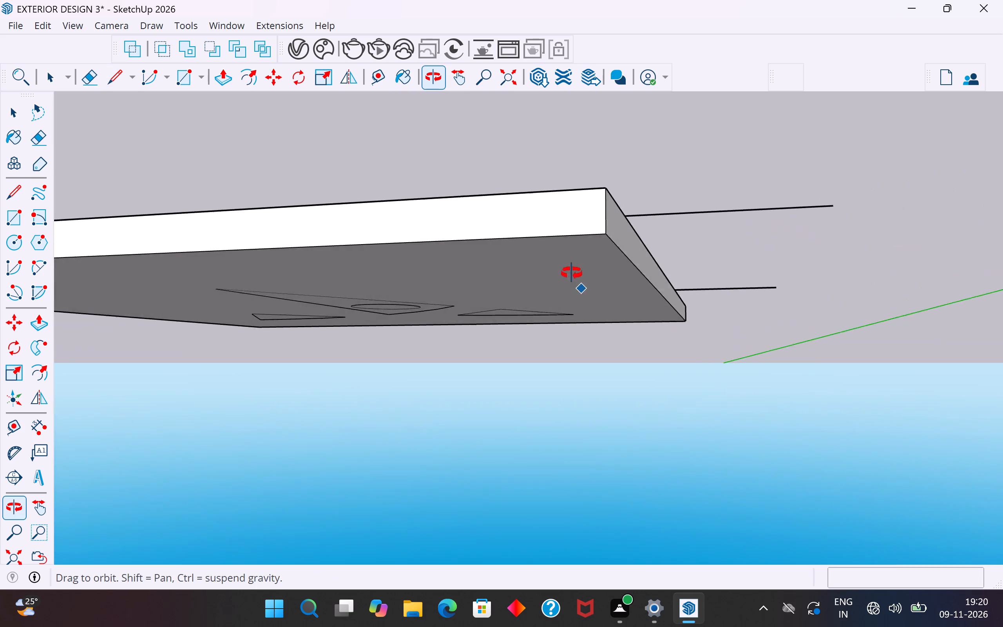
{"action": "middle_click_drag", "start_coordinate": [572, 273], "coordinate": [545, 319]}
{"action": "scroll", "coordinate": [508, 328], "scroll_direction": "up", "scroll_amount": 1}
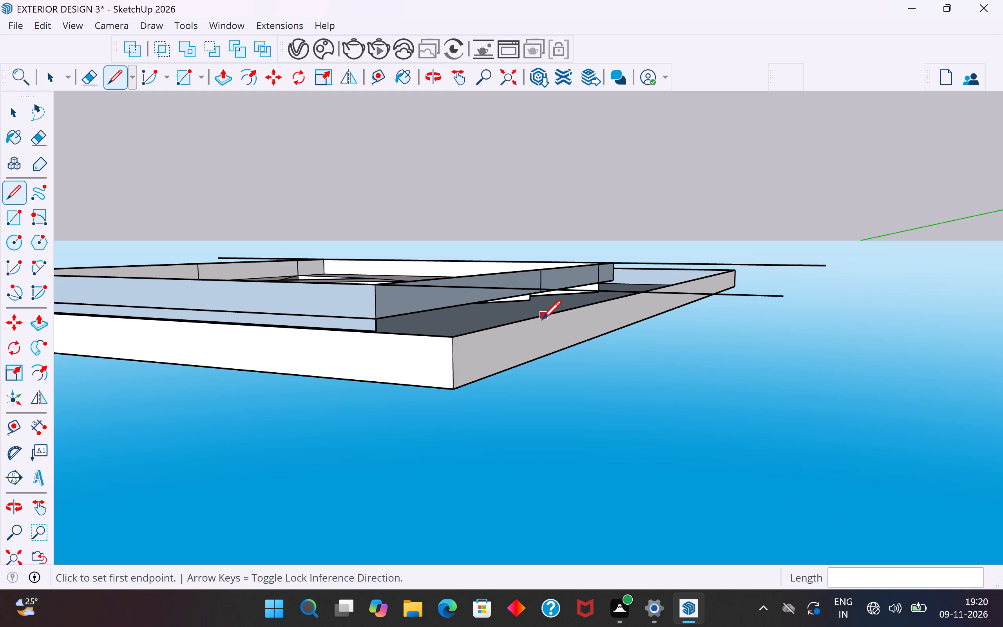
{"action": "middle_click_drag", "start_coordinate": [600, 377], "coordinate": [551, 440]}
{"action": "scroll", "coordinate": [630, 461], "scroll_direction": "down", "scroll_amount": 6}
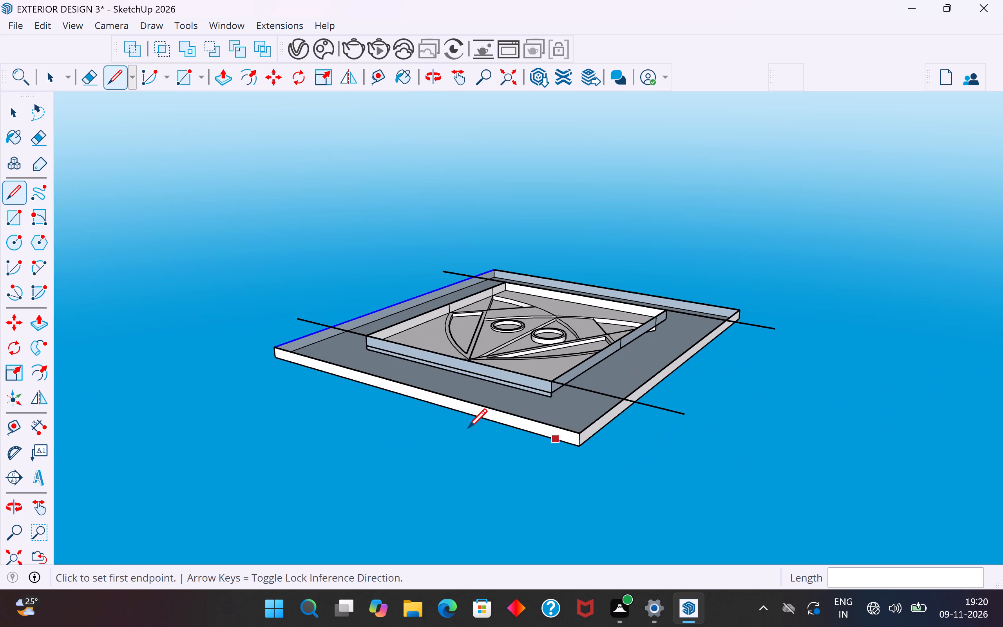
{"action": "middle_click_drag", "start_coordinate": [620, 403], "coordinate": [392, 528]}
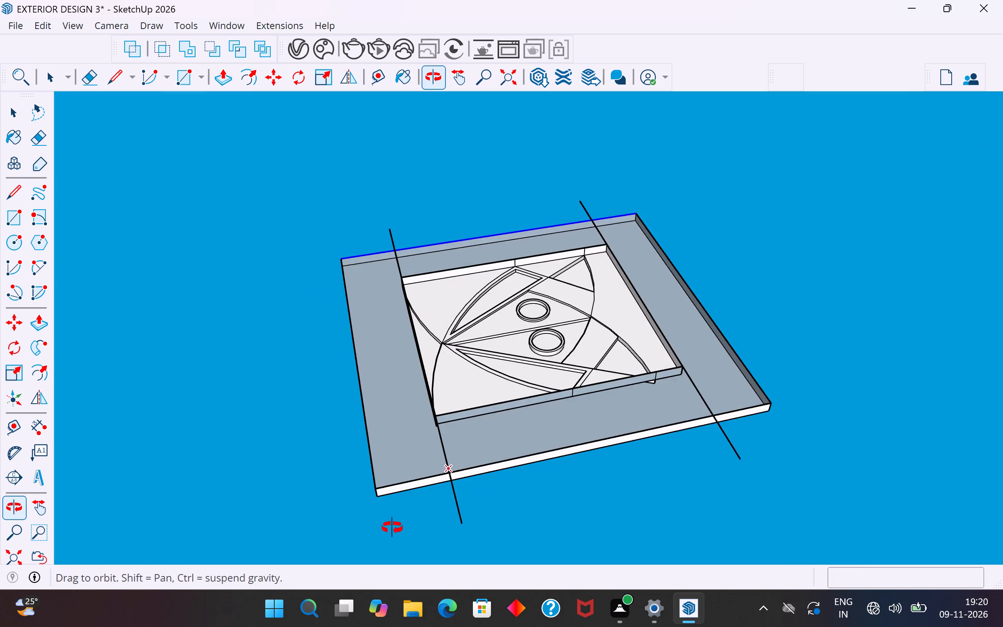
{"action": "middle_click_drag", "start_coordinate": [392, 528], "coordinate": [392, 528]}
{"action": "scroll", "coordinate": [638, 428], "scroll_direction": "down", "scroll_amount": 5}
{"action": "middle_click_drag", "start_coordinate": [700, 411], "coordinate": [470, 357]}
{"action": "scroll", "coordinate": [679, 398], "scroll_direction": "up", "scroll_amount": 9}
{"action": "middle_click_drag", "start_coordinate": [616, 423], "coordinate": [570, 350]}
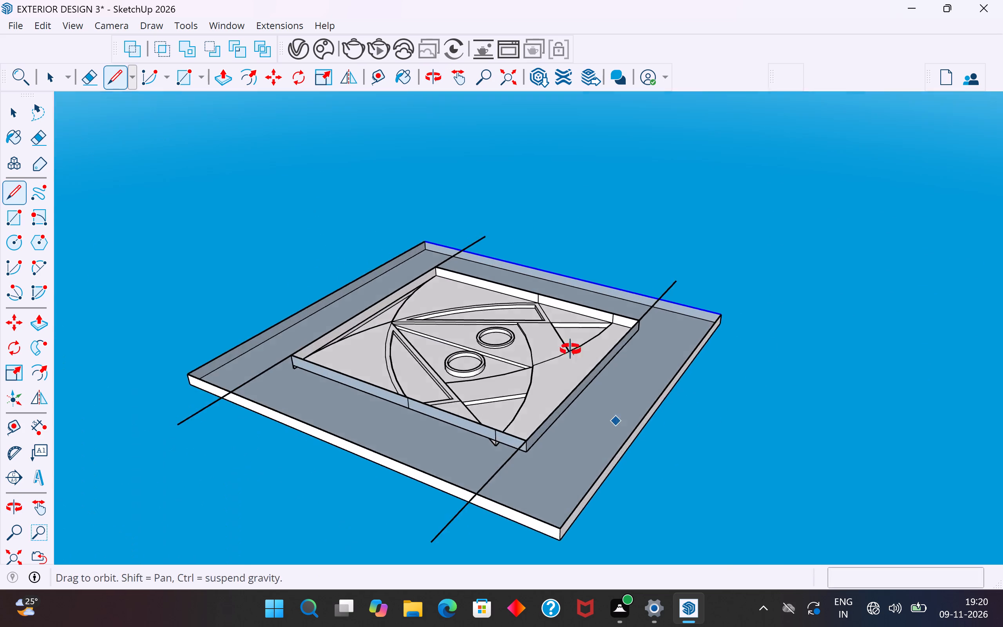
{"action": "middle_click_drag", "start_coordinate": [570, 350], "coordinate": [558, 331]}
{"action": "scroll", "coordinate": [563, 357], "scroll_direction": "up", "scroll_amount": 4}
{"action": "middle_click_drag", "start_coordinate": [576, 382], "coordinate": [631, 358]}
{"action": "scroll", "coordinate": [602, 358], "scroll_direction": "up", "scroll_amount": 3}
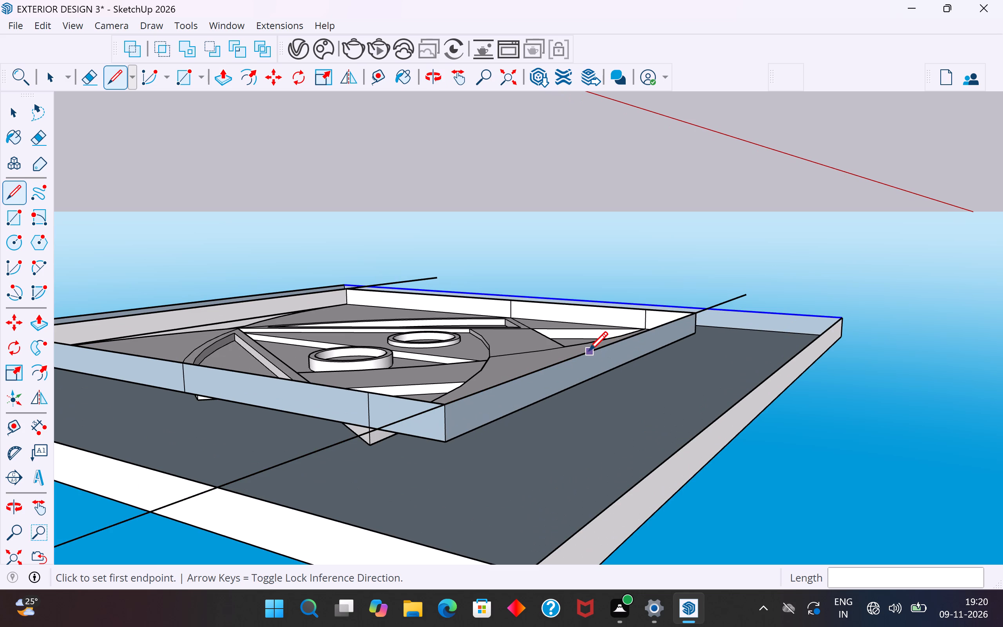
{"action": "left_click", "coordinate": [588, 353]}
{"action": "left_click", "coordinate": [857, 389]}
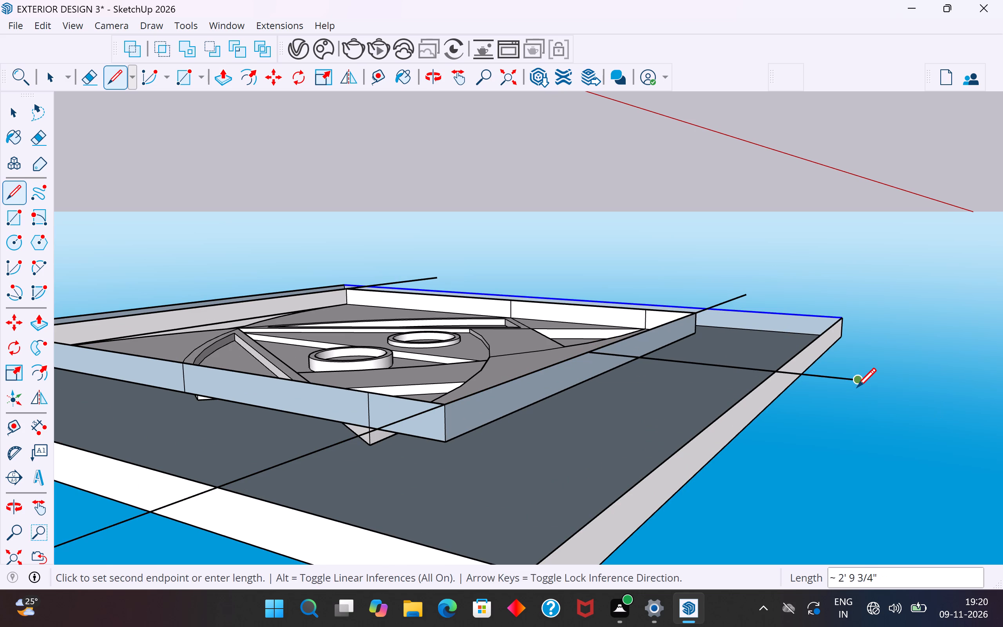
{"action": "key", "text": "Escape"}
{"action": "left_click", "coordinate": [13, 115]}
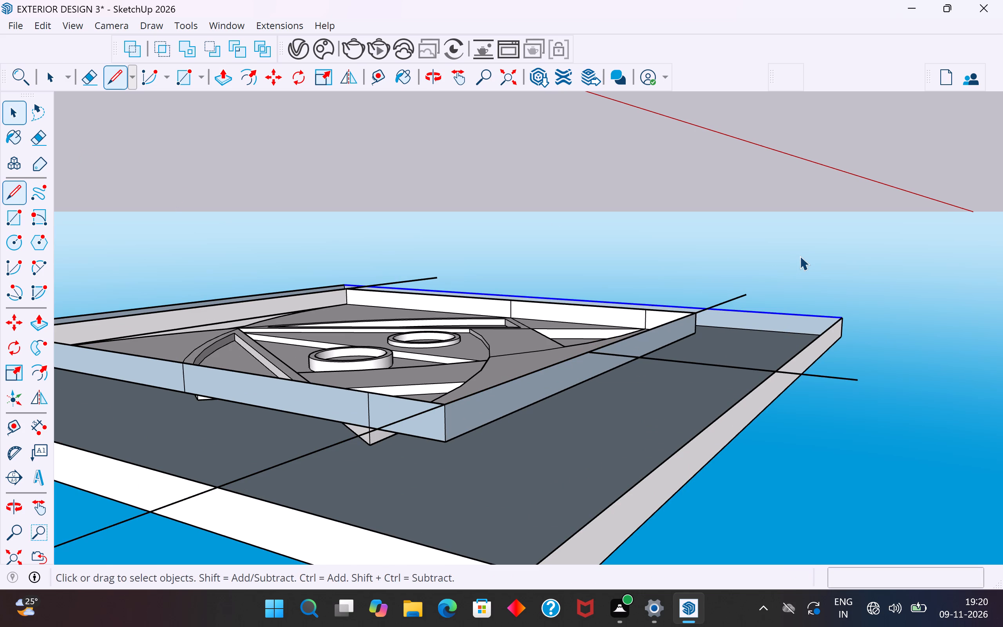
{"action": "left_click", "coordinate": [800, 256]}
Draw a line about 3' 2 3/16" long from partway along the patterned centre's opposite edge outward past the frame.
{"action": "scroll", "coordinate": [799, 256], "scroll_direction": "down", "scroll_amount": 5}
{"action": "middle_click_drag", "start_coordinate": [625, 364], "coordinate": [731, 507]}
{"action": "scroll", "coordinate": [452, 277], "scroll_direction": "up", "scroll_amount": 4}
{"action": "middle_click_drag", "start_coordinate": [380, 312], "coordinate": [555, 281]}
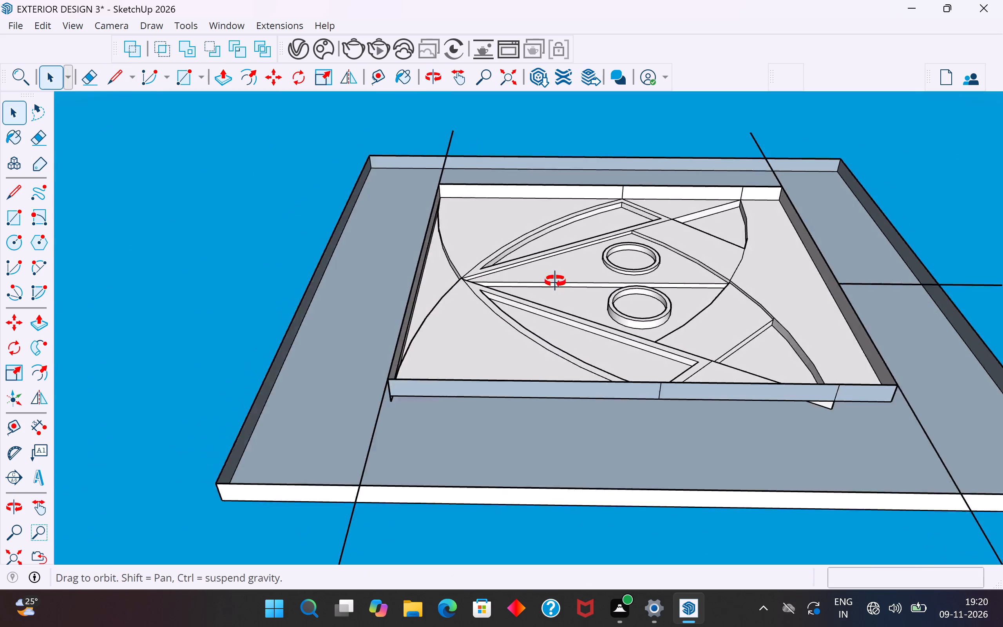
{"action": "middle_click_drag", "start_coordinate": [555, 281], "coordinate": [646, 257]}
{"action": "scroll", "coordinate": [445, 293], "scroll_direction": "up", "scroll_amount": 4}
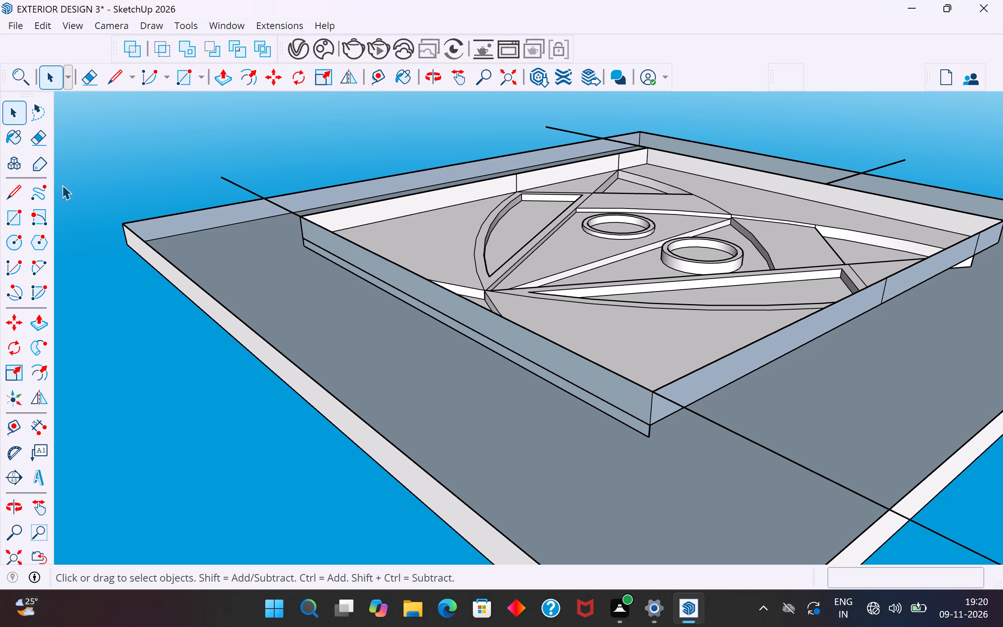
{"action": "left_click", "coordinate": [15, 188]}
{"action": "left_click", "coordinate": [461, 298]}
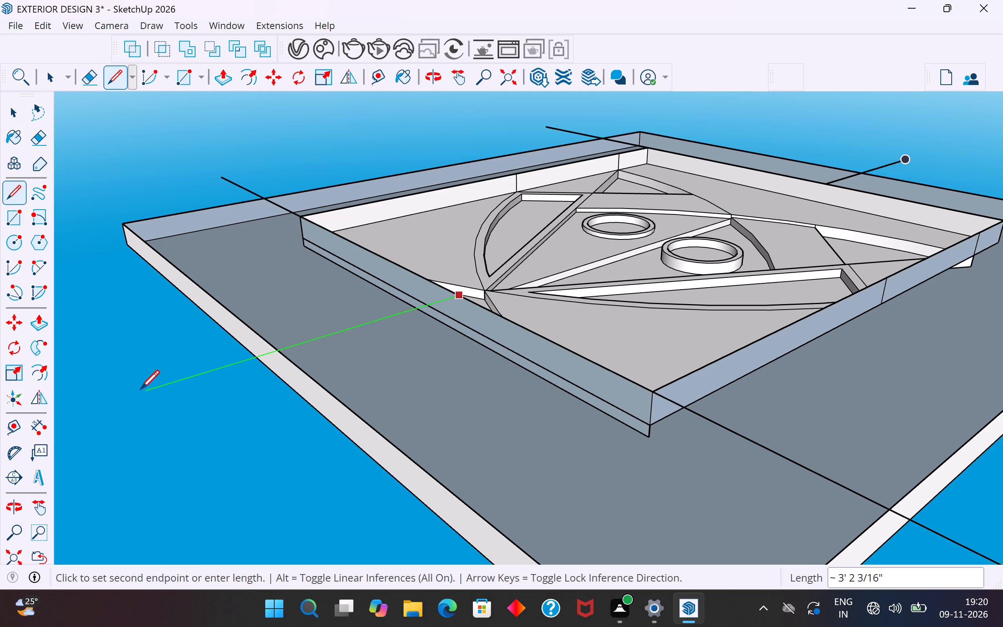
{"action": "left_click", "coordinate": [140, 391]}
{"action": "left_click", "coordinate": [14, 115]}
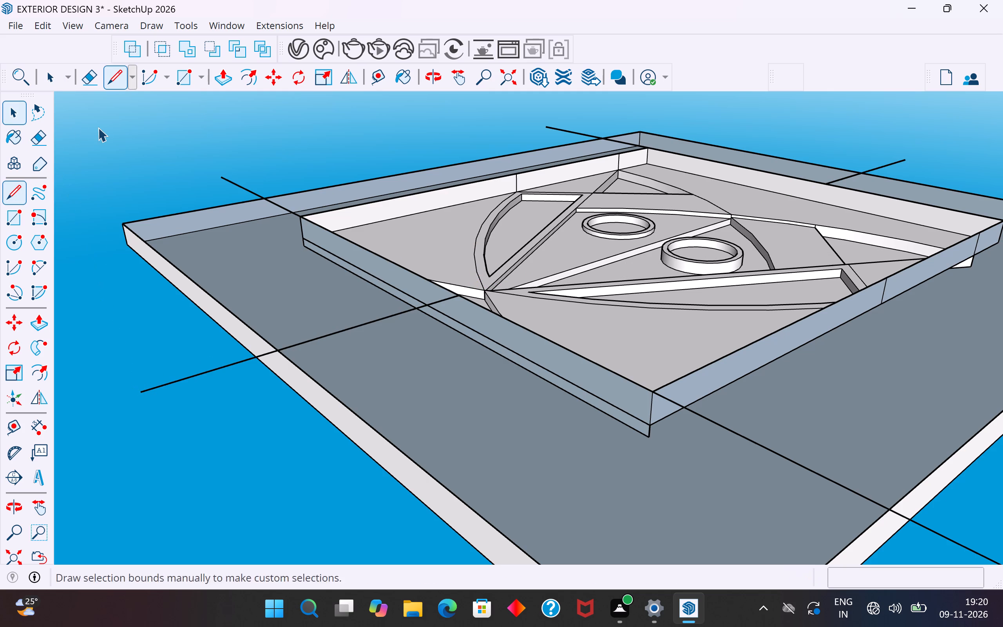
{"action": "double_click", "coordinate": [15, 114]}
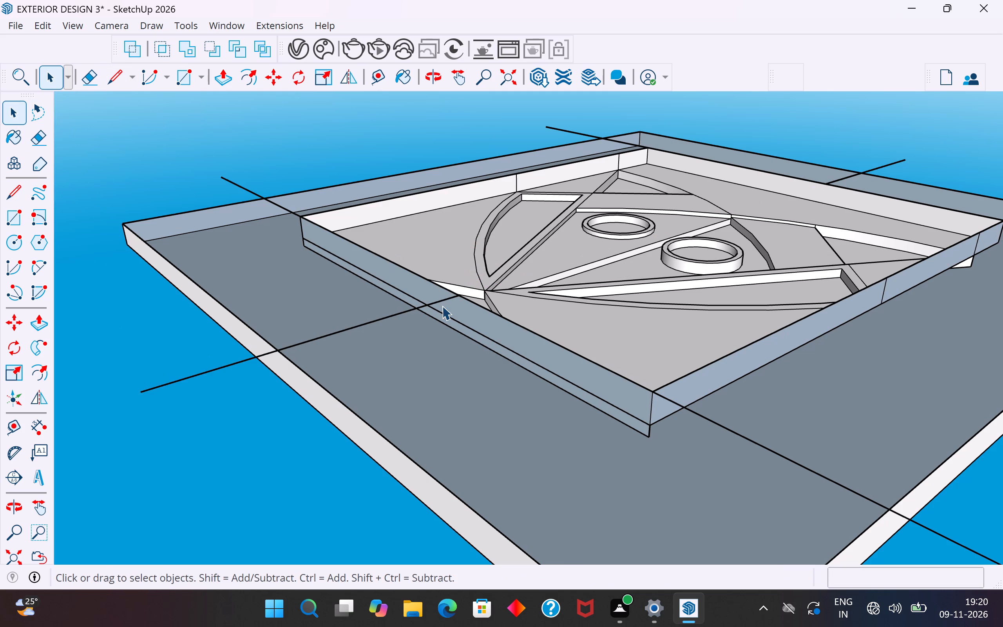
{"action": "left_click", "coordinate": [29, 117]}
{"action": "left_click", "coordinate": [9, 113]}
{"action": "left_click_drag", "start_coordinate": [112, 154], "coordinate": [107, 151]}
{"action": "left_click_drag", "start_coordinate": [107, 151], "coordinate": [108, 151]}
Draw a border rectangle about 5' 4 5/8" by 1' 10 5/8" between the corner extension line and the mid-side line.
{"action": "scroll", "coordinate": [24, 275], "scroll_direction": "down", "scroll_amount": 5}
{"action": "scroll", "coordinate": [240, 330], "scroll_direction": "down", "scroll_amount": 5}
{"action": "middle_click_drag", "start_coordinate": [274, 334], "coordinate": [162, 347]}
{"action": "scroll", "coordinate": [313, 263], "scroll_direction": "up", "scroll_amount": 2}
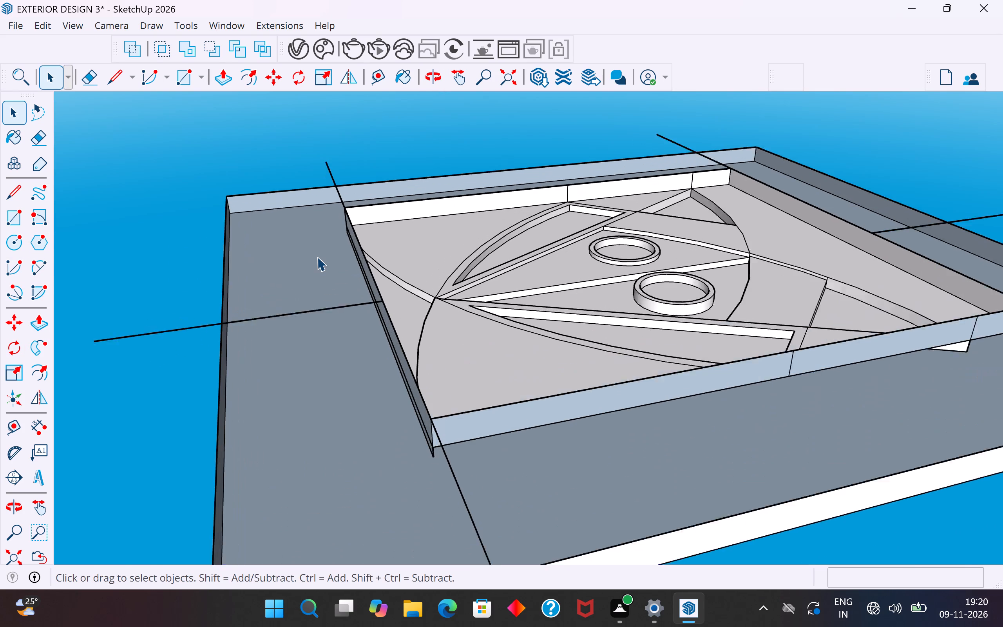
{"action": "scroll", "coordinate": [317, 257], "scroll_direction": "up", "scroll_amount": 2}
{"action": "left_click", "coordinate": [11, 215]}
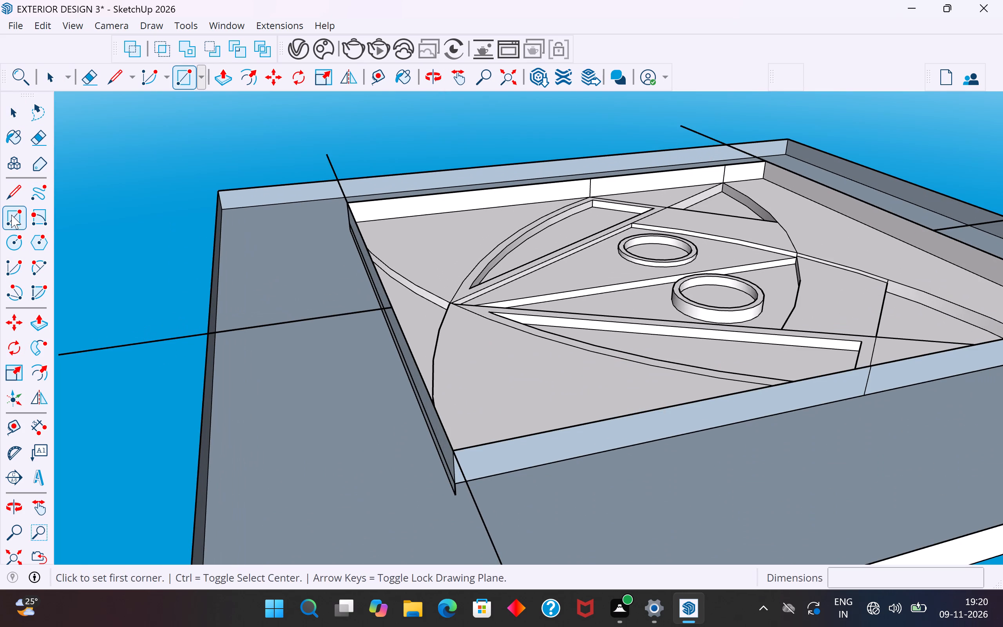
{"action": "key", "text": "Escape"}
{"action": "middle_click_drag", "start_coordinate": [348, 222], "coordinate": [451, 244]}
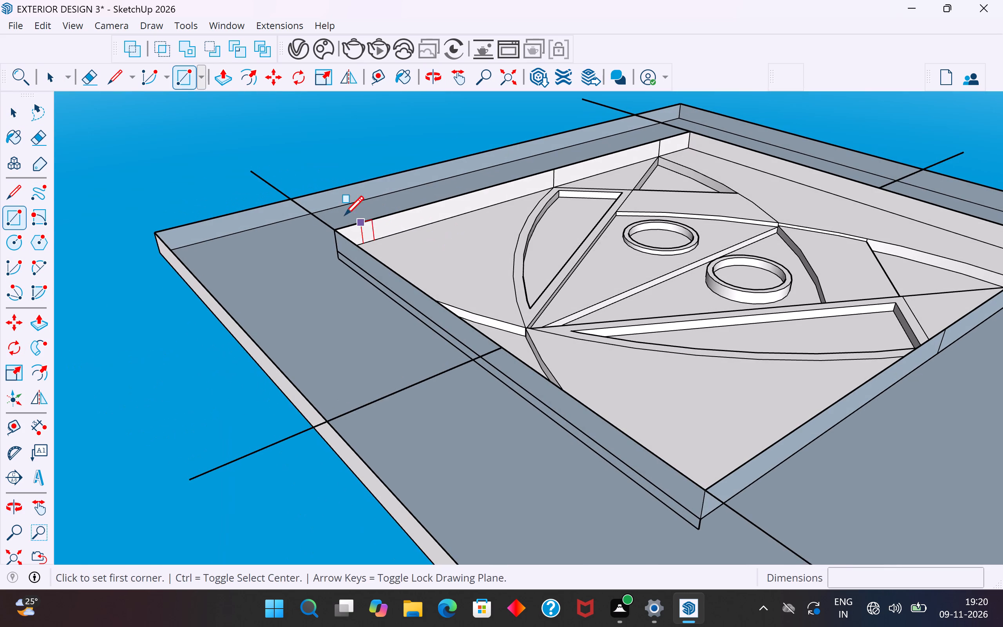
{"action": "left_click", "coordinate": [295, 197]}
{"action": "scroll", "coordinate": [289, 204], "scroll_direction": "down", "scroll_amount": 5}
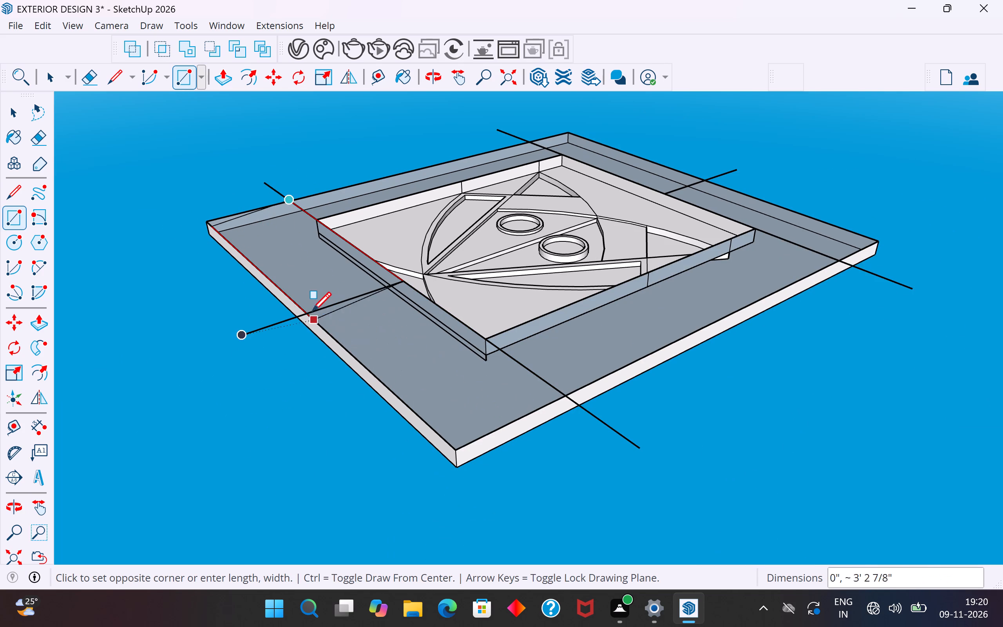
{"action": "scroll", "coordinate": [307, 314], "scroll_direction": "up", "scroll_amount": 4}
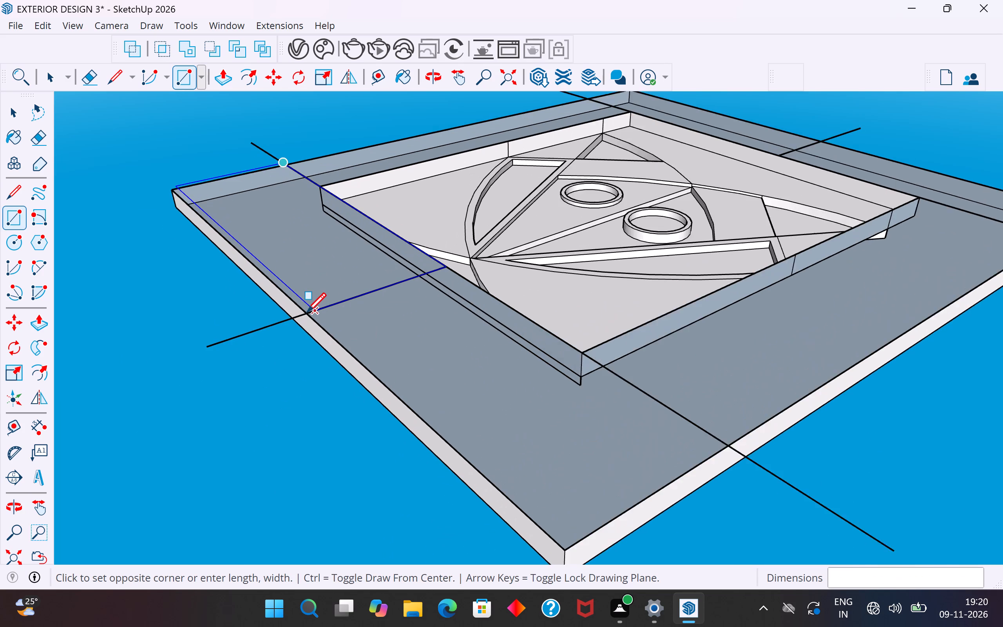
{"action": "scroll", "coordinate": [307, 314], "scroll_direction": "up", "scroll_amount": 1}
{"action": "left_click", "coordinate": [315, 309]}
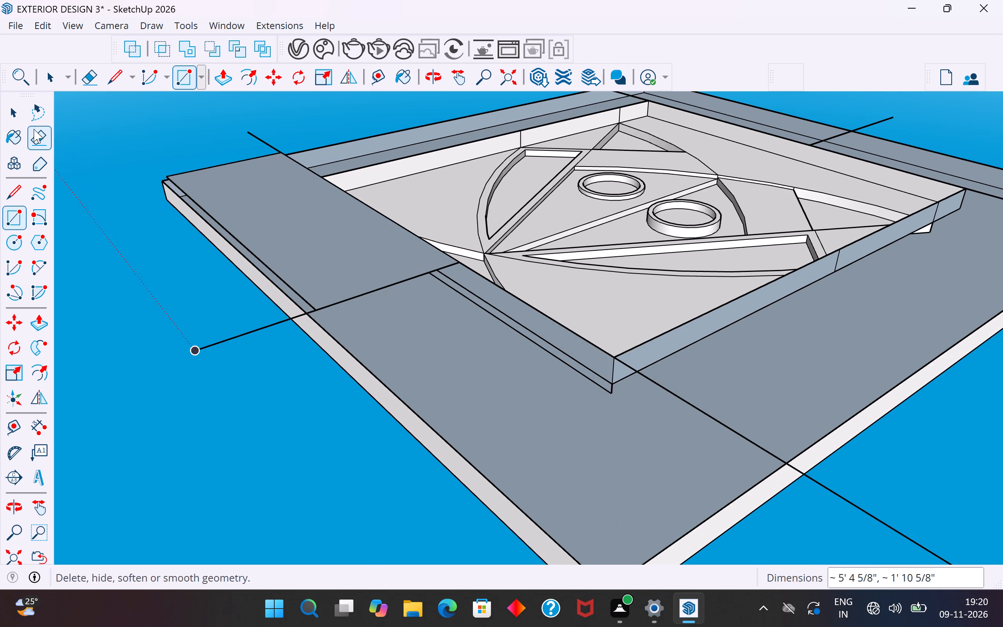
Move the border rectangle's short end edge about 4 1/4" outward along the corner extension line, closer to the frame's outer side.
{"action": "left_click", "coordinate": [13, 112]}
{"action": "left_click", "coordinate": [146, 271]}
{"action": "middle_click_drag", "start_coordinate": [272, 344], "coordinate": [748, 243]}
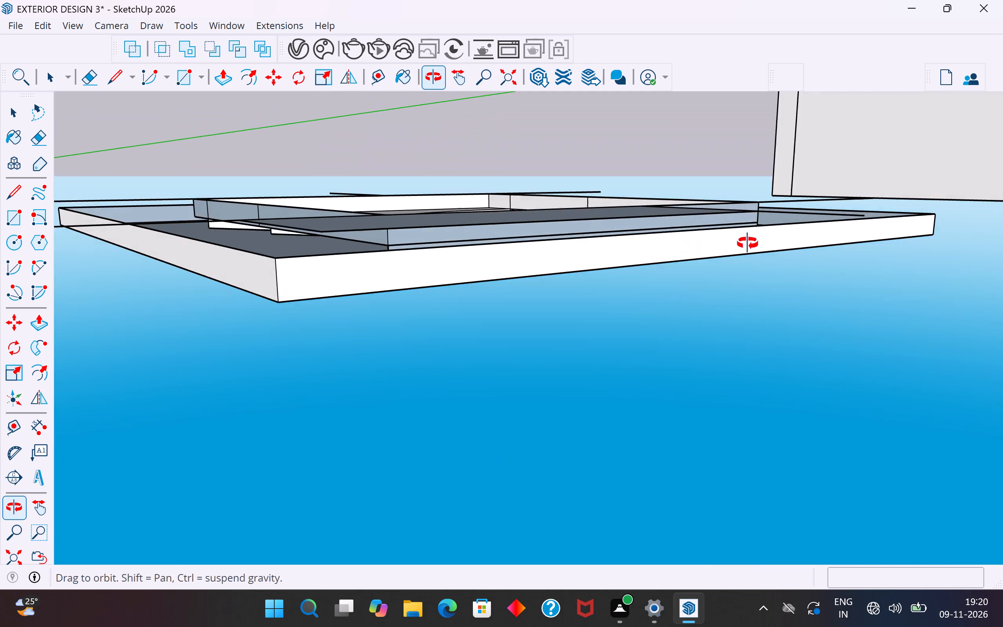
{"action": "middle_click_drag", "start_coordinate": [748, 243], "coordinate": [782, 252]}
{"action": "left_click", "coordinate": [555, 272]}
{"action": "middle_click_drag", "start_coordinate": [589, 274], "coordinate": [631, 282]}
{"action": "middle_click_drag", "start_coordinate": [631, 282], "coordinate": [706, 309]}
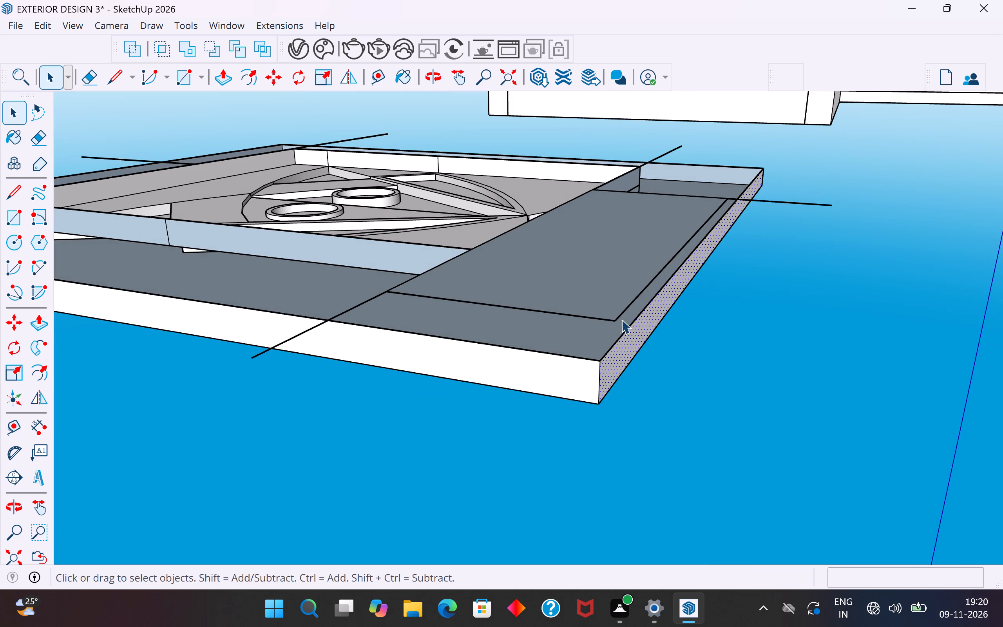
{"action": "left_click", "coordinate": [485, 307]}
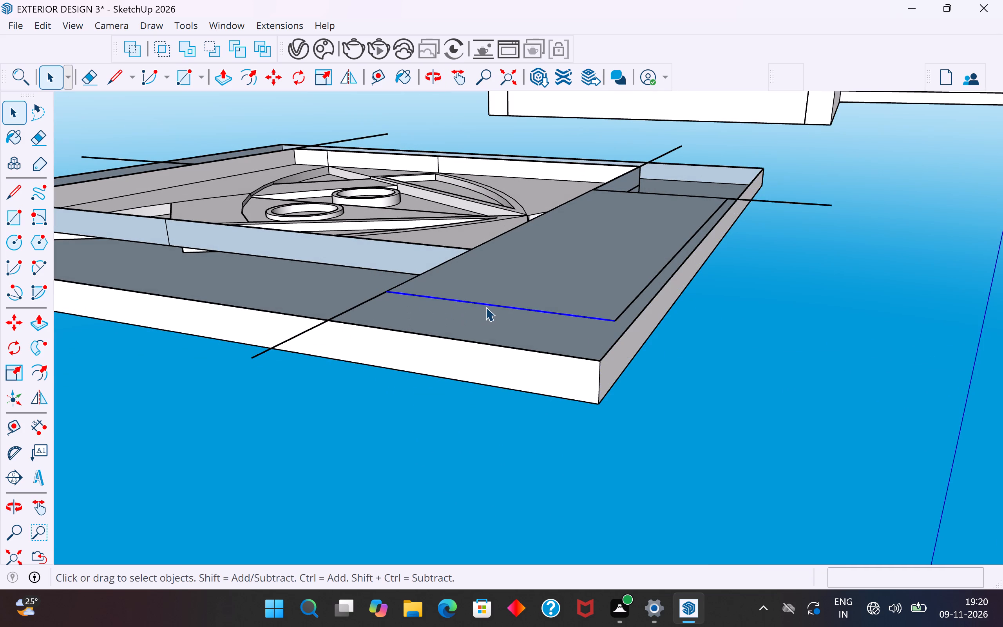
{"action": "key", "text": "m"}
{"action": "left_click", "coordinate": [489, 304]}
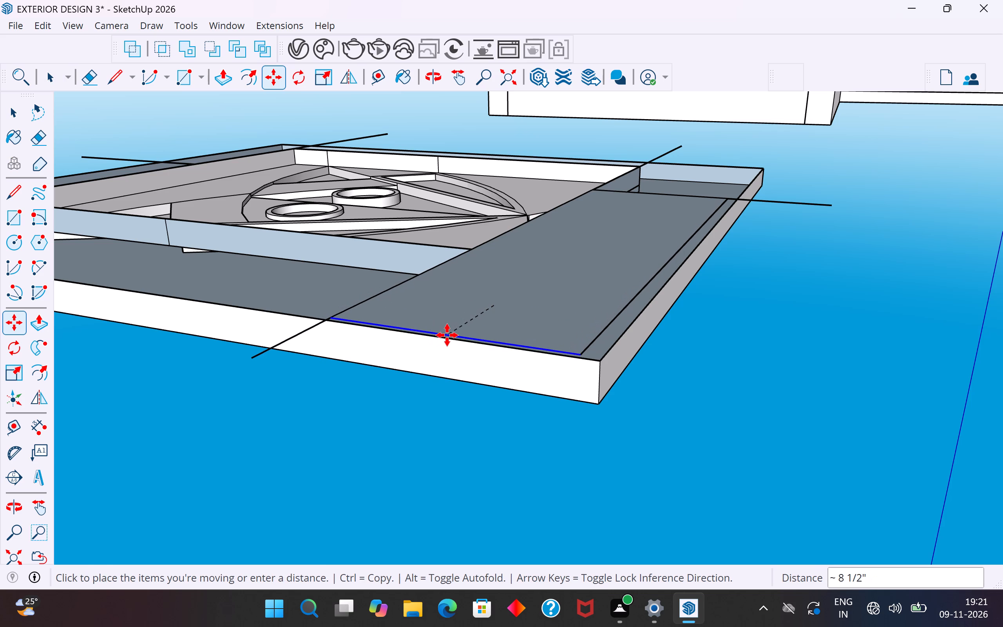
{"action": "key", "text": "Escape"}
{"action": "middle_click_drag", "start_coordinate": [389, 297], "coordinate": [387, 362]}
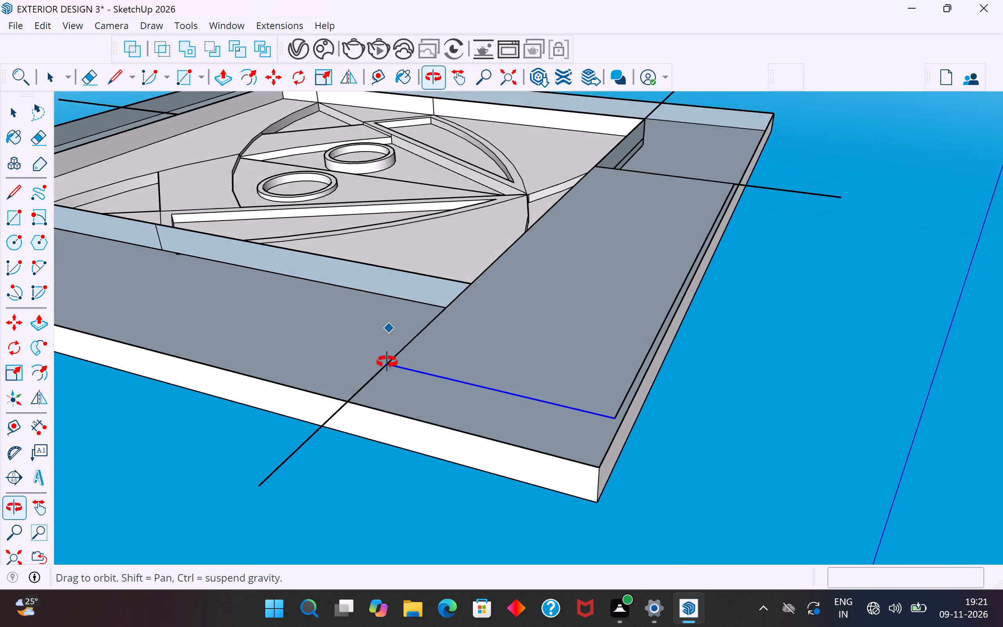
{"action": "middle_click_drag", "start_coordinate": [387, 362], "coordinate": [290, 219]}
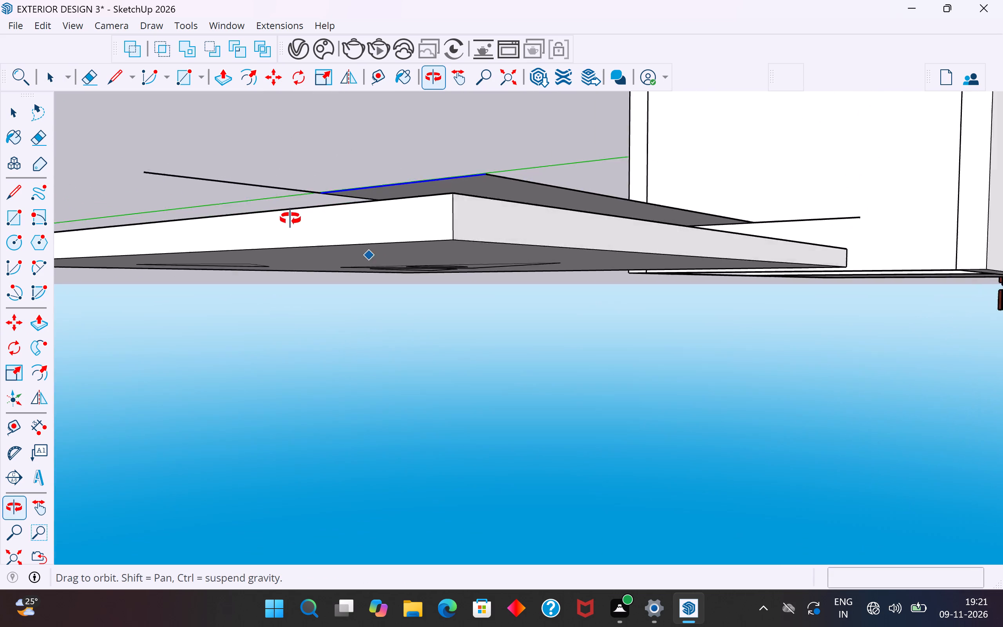
{"action": "middle_click_drag", "start_coordinate": [290, 219], "coordinate": [166, 260]}
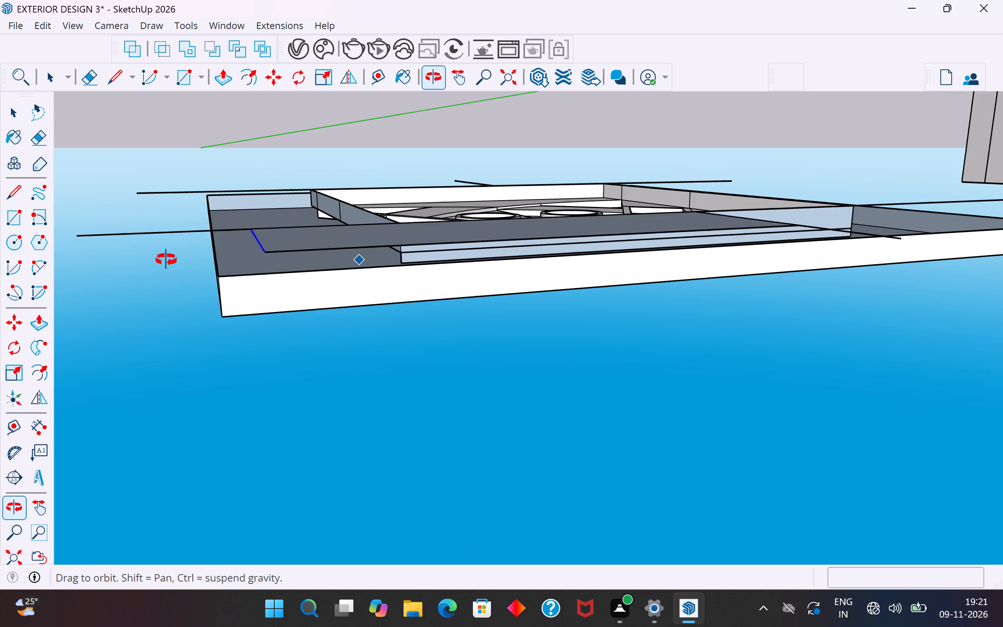
{"action": "middle_click_drag", "start_coordinate": [166, 260], "coordinate": [167, 260]}
{"action": "left_click", "coordinate": [251, 225]}
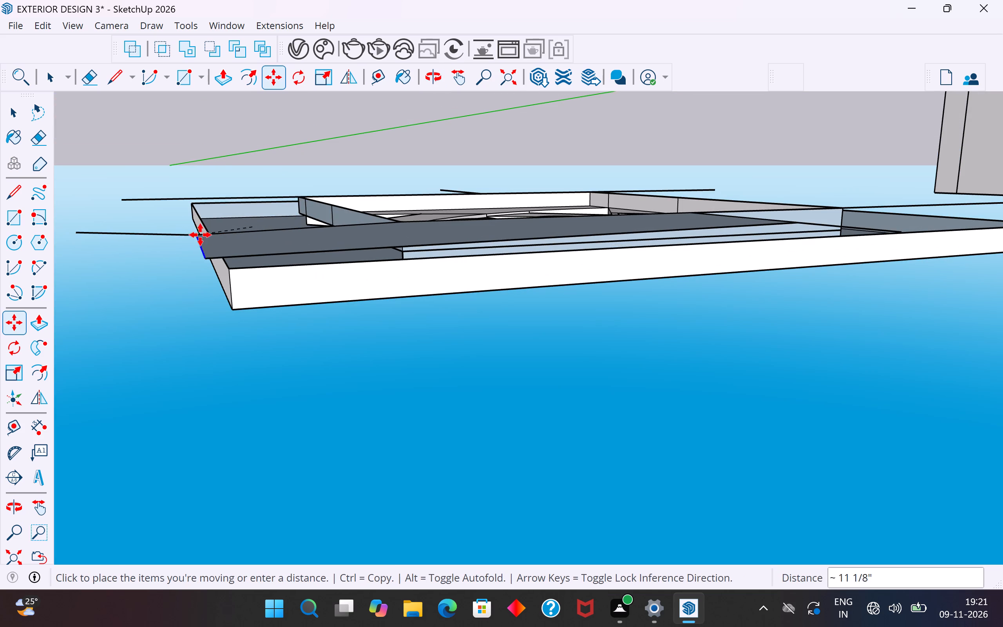
{"action": "left_click", "coordinate": [208, 227]}
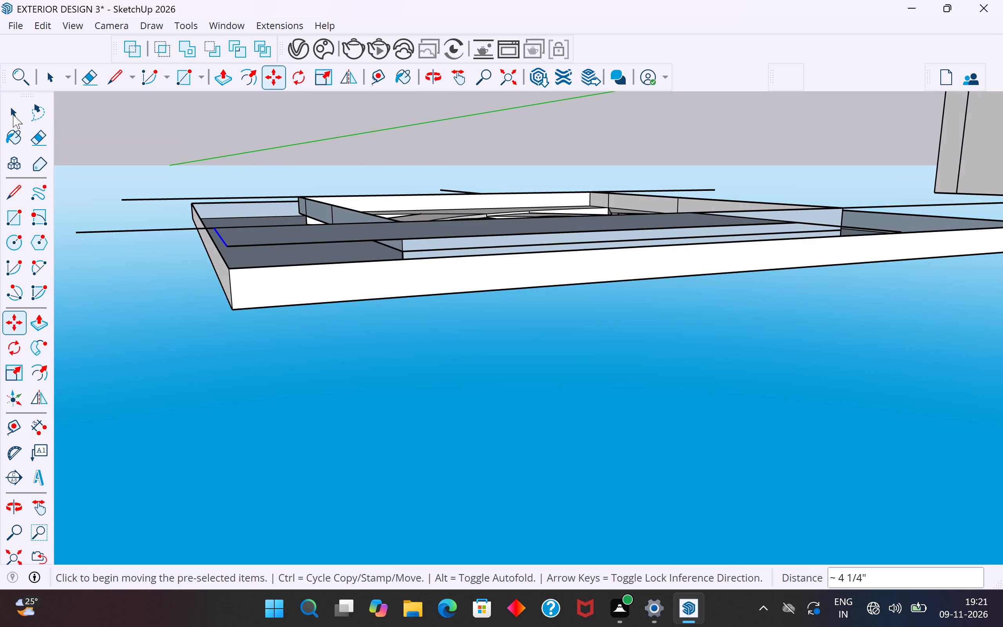
{"action": "left_click", "coordinate": [13, 114]}
{"action": "left_click", "coordinate": [161, 338]}
Examine how the border rectangle lines up with the frame's outer edges and corner from several angles.
{"action": "middle_click_drag", "start_coordinate": [362, 363], "coordinate": [417, 405]}
{"action": "middle_click_drag", "start_coordinate": [657, 332], "coordinate": [774, 390]}
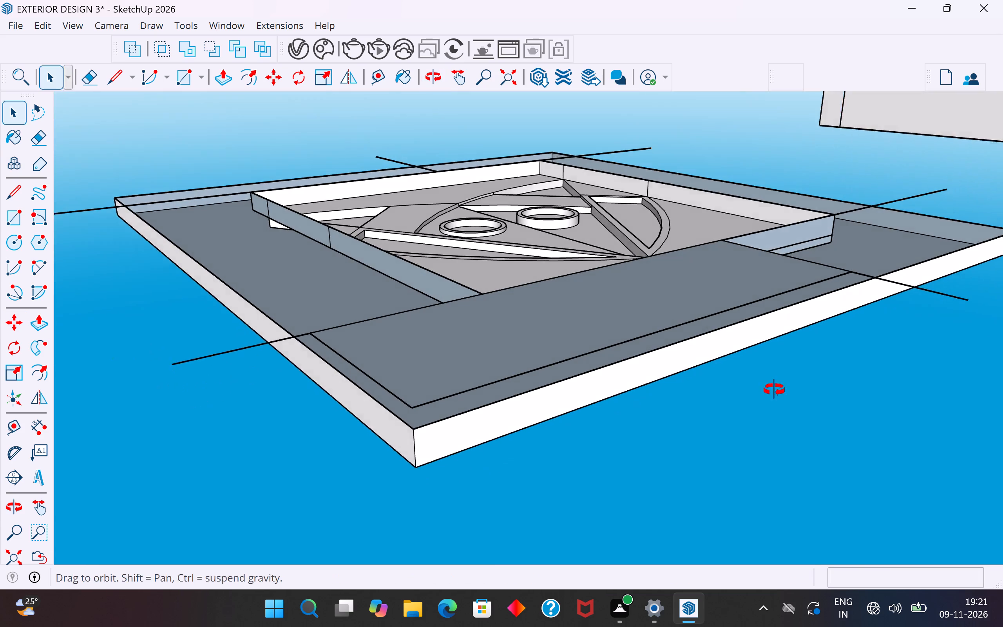
{"action": "middle_click_drag", "start_coordinate": [774, 390], "coordinate": [912, 426]}
{"action": "scroll", "coordinate": [630, 350], "scroll_direction": "down", "scroll_amount": 4}
{"action": "middle_click_drag", "start_coordinate": [651, 389], "coordinate": [635, 308]}
{"action": "scroll", "coordinate": [667, 356], "scroll_direction": "up", "scroll_amount": 9}
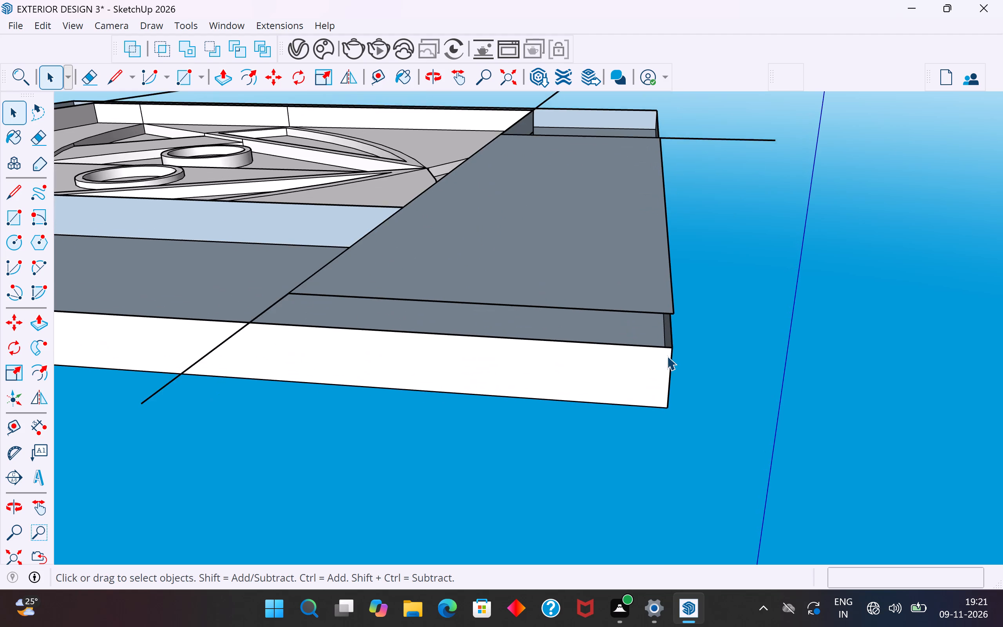
{"action": "middle_click_drag", "start_coordinate": [667, 356], "coordinate": [337, 299]}
{"action": "scroll", "coordinate": [486, 346], "scroll_direction": "up", "scroll_amount": 1}
{"action": "scroll", "coordinate": [475, 348], "scroll_direction": "down", "scroll_amount": 7}
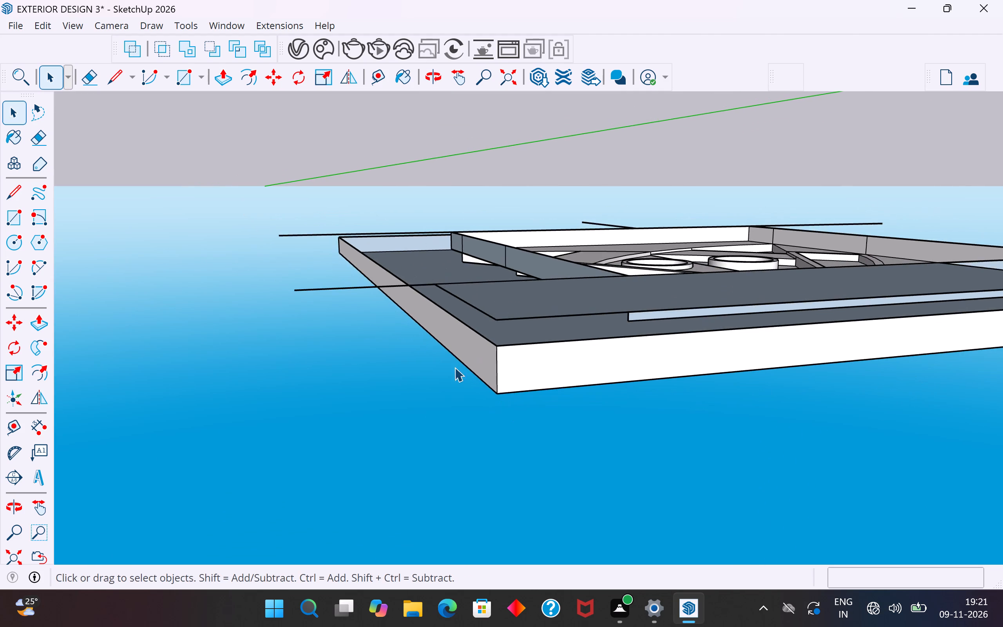
{"action": "scroll", "coordinate": [454, 367], "scroll_direction": "down", "scroll_amount": 3}
{"action": "scroll", "coordinate": [711, 365], "scroll_direction": "up", "scroll_amount": 4}
{"action": "scroll", "coordinate": [640, 395], "scroll_direction": "down", "scroll_amount": 3}
{"action": "middle_click_drag", "start_coordinate": [481, 395], "coordinate": [493, 414]}
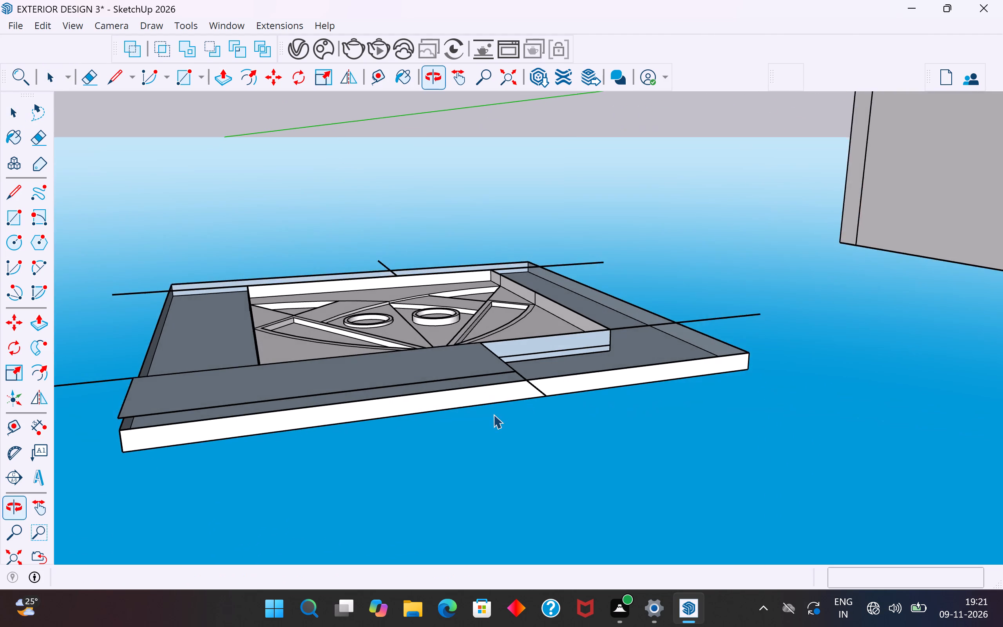
{"action": "scroll", "coordinate": [506, 402], "scroll_direction": "up", "scroll_amount": 5}
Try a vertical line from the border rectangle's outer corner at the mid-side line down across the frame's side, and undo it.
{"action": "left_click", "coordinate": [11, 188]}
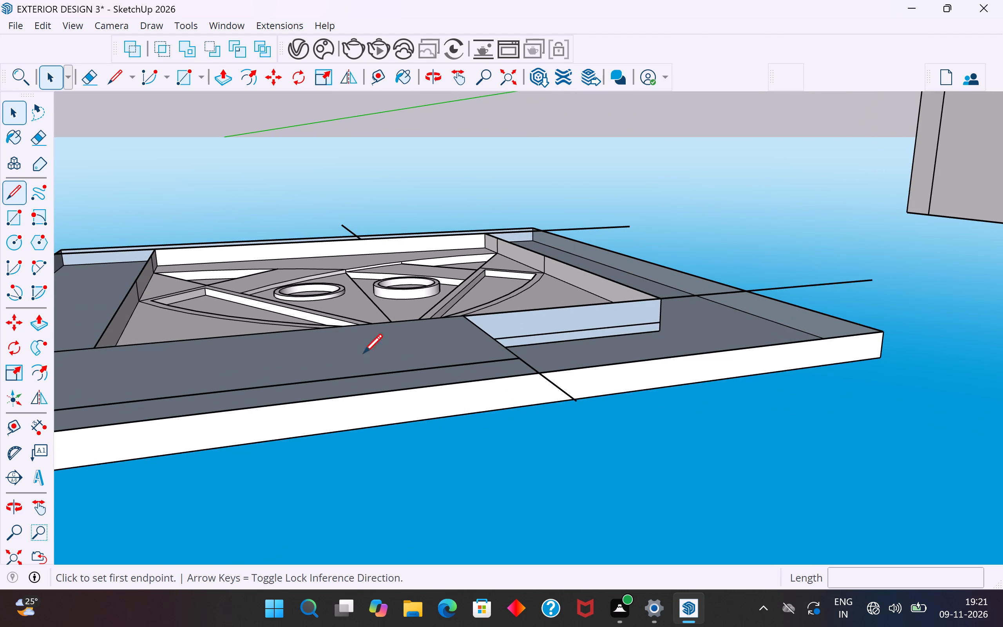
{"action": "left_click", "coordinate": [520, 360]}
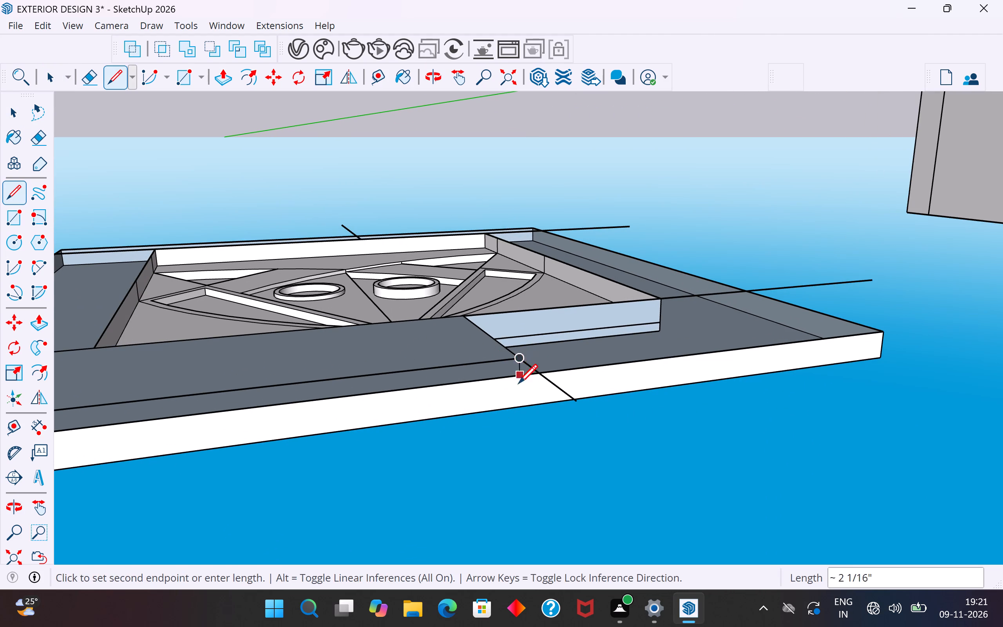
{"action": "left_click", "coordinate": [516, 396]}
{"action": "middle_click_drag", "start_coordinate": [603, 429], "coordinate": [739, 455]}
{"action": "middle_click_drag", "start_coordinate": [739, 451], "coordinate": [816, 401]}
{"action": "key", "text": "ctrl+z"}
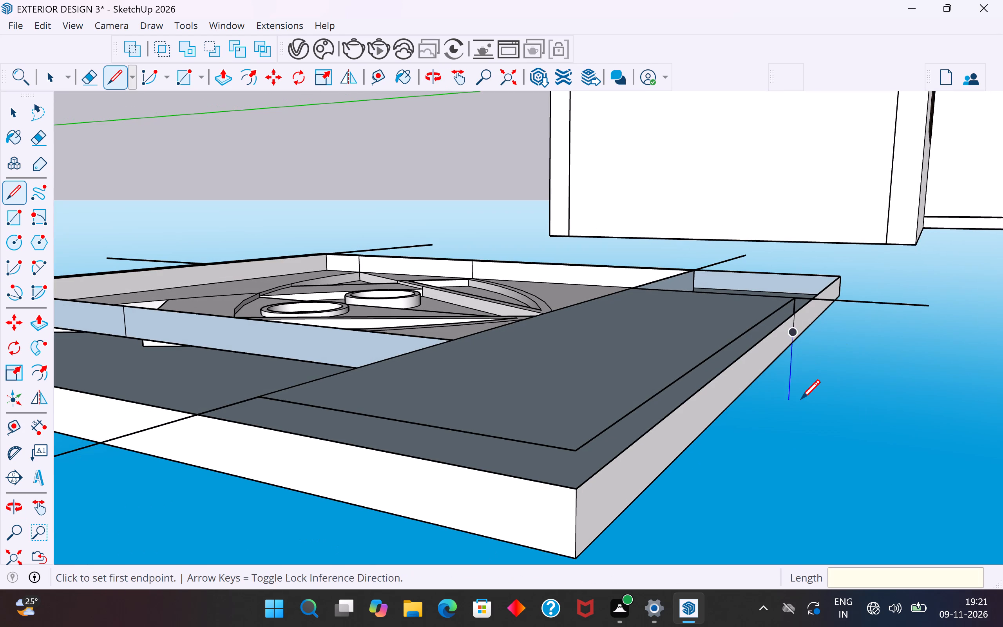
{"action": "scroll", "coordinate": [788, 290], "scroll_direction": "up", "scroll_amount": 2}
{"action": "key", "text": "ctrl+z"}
Draw a vertical line about 2 1/16" long from the border rectangle's corner at the mid-side line down to the frame's top edge.
{"action": "scroll", "coordinate": [809, 325], "scroll_direction": "up", "scroll_amount": 8}
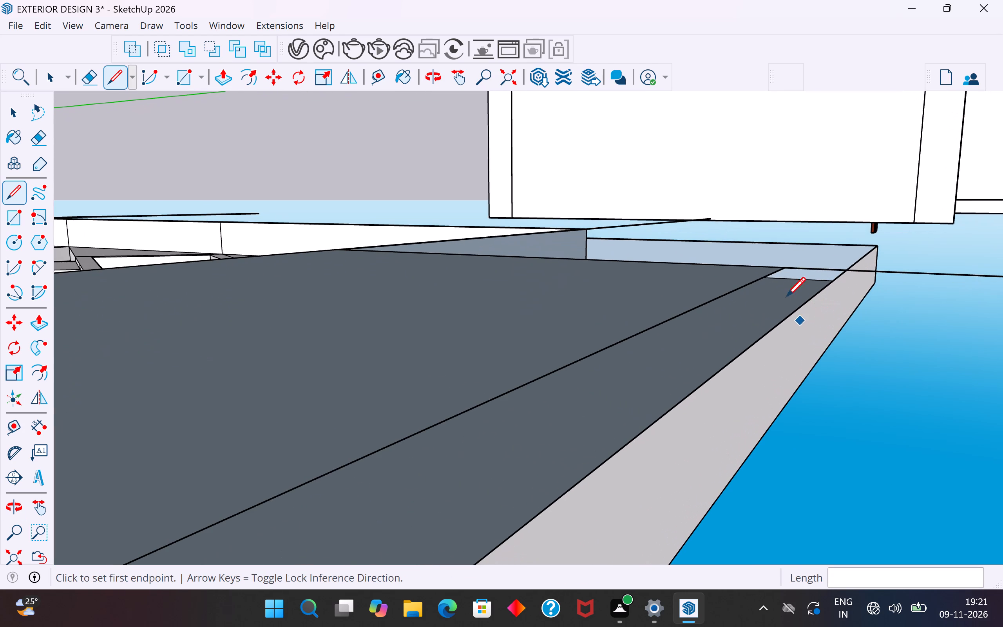
{"action": "left_click", "coordinate": [786, 267]}
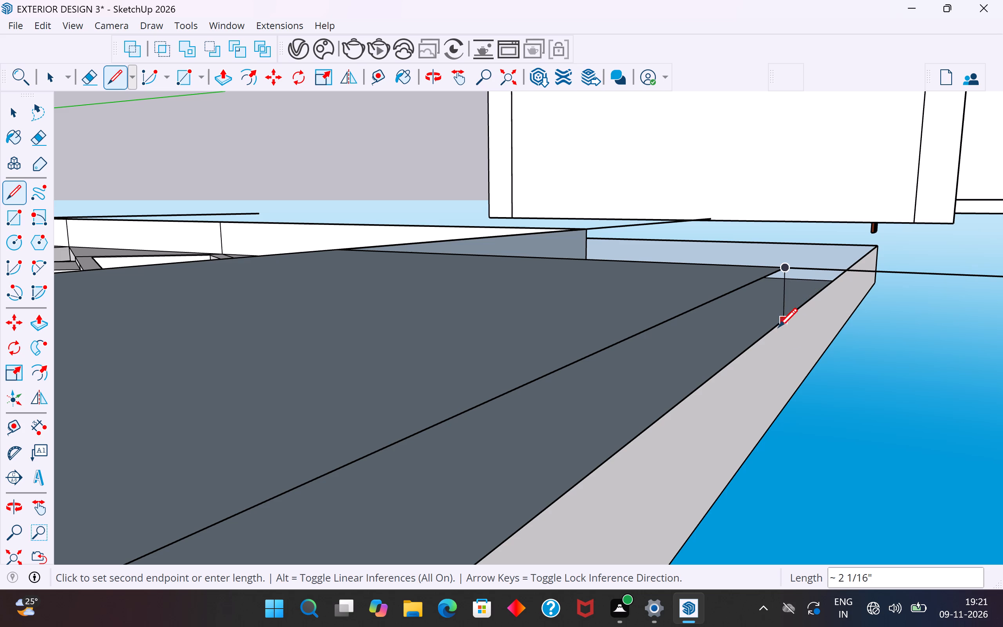
{"action": "left_click", "coordinate": [784, 324]}
{"action": "scroll", "coordinate": [784, 324], "scroll_direction": "down", "scroll_amount": 5}
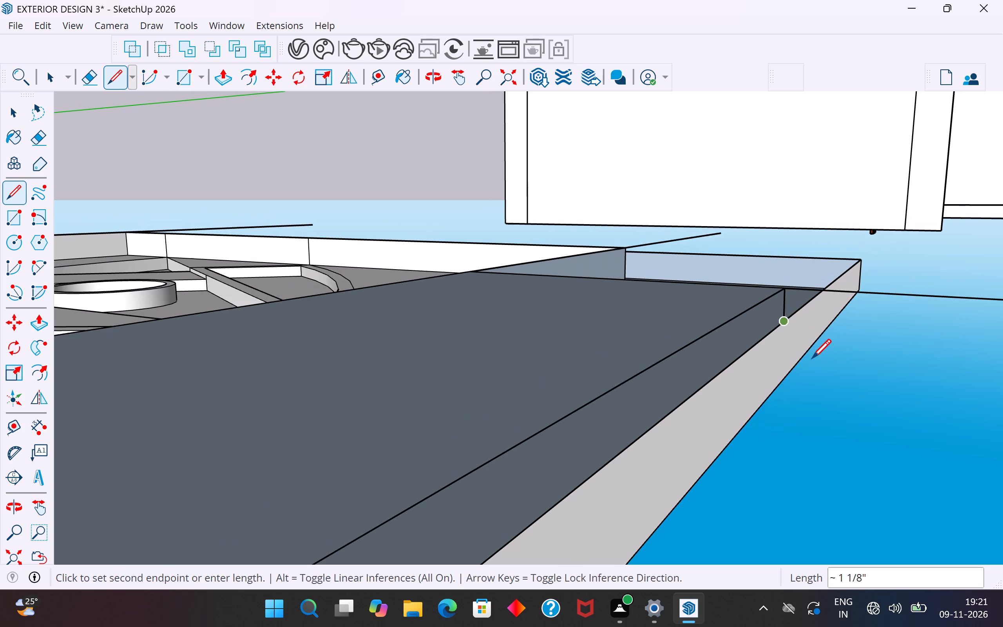
{"action": "scroll", "coordinate": [773, 330], "scroll_direction": "down", "scroll_amount": 6}
{"action": "key", "text": "Escape"}
{"action": "key", "text": "Escape"}
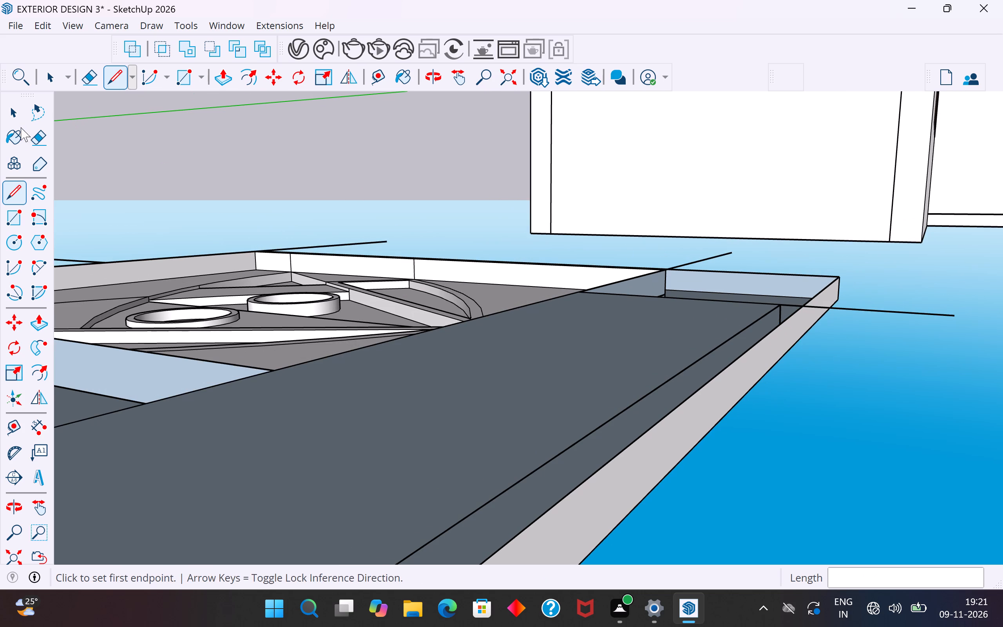
{"action": "left_click", "coordinate": [23, 112]}
{"action": "left_click", "coordinate": [818, 446]}
Draw a vertical rectangle about 5' 8 7/8" by 2 1/16" closing the gap between the border rectangle's long edge and the frame.
{"action": "scroll", "coordinate": [580, 274], "scroll_direction": "down", "scroll_amount": 5}
{"action": "middle_click_drag", "start_coordinate": [572, 330], "coordinate": [559, 361]}
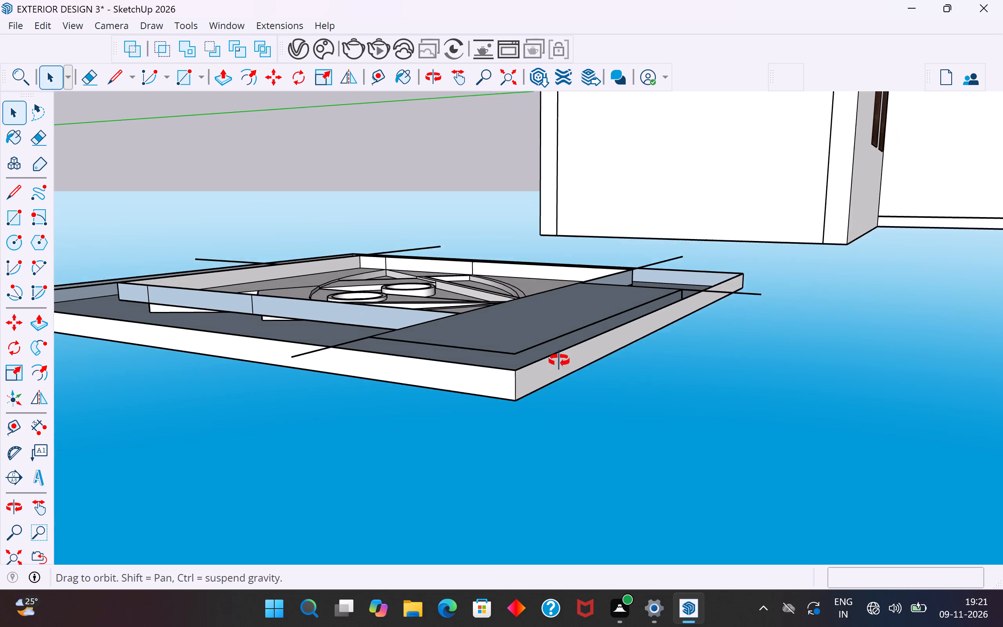
{"action": "middle_click_drag", "start_coordinate": [559, 361], "coordinate": [544, 376]}
{"action": "scroll", "coordinate": [428, 389], "scroll_direction": "up", "scroll_amount": 3}
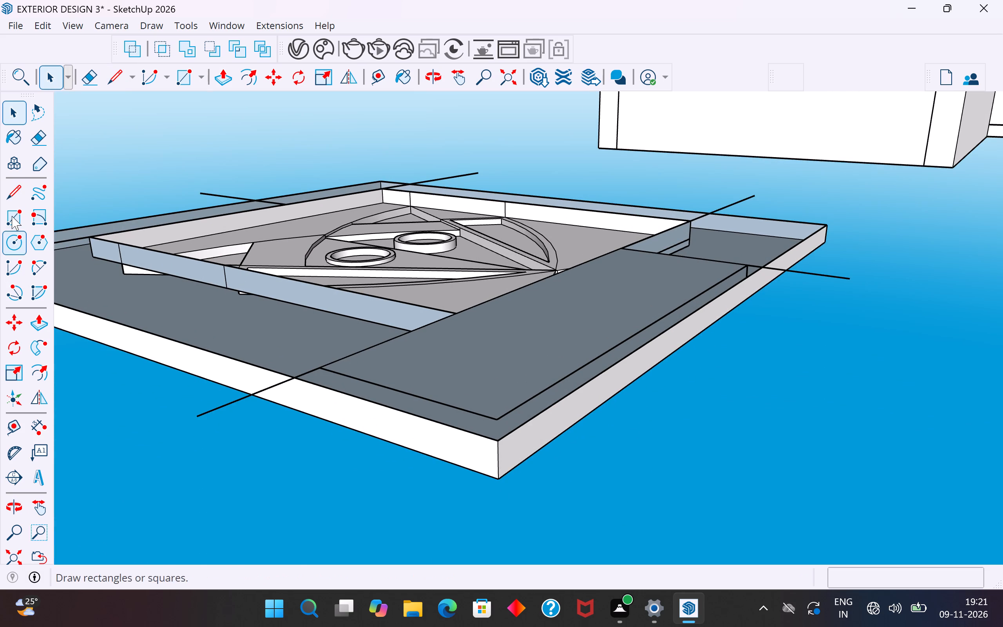
{"action": "left_click", "coordinate": [12, 216]}
{"action": "left_click", "coordinate": [746, 271]}
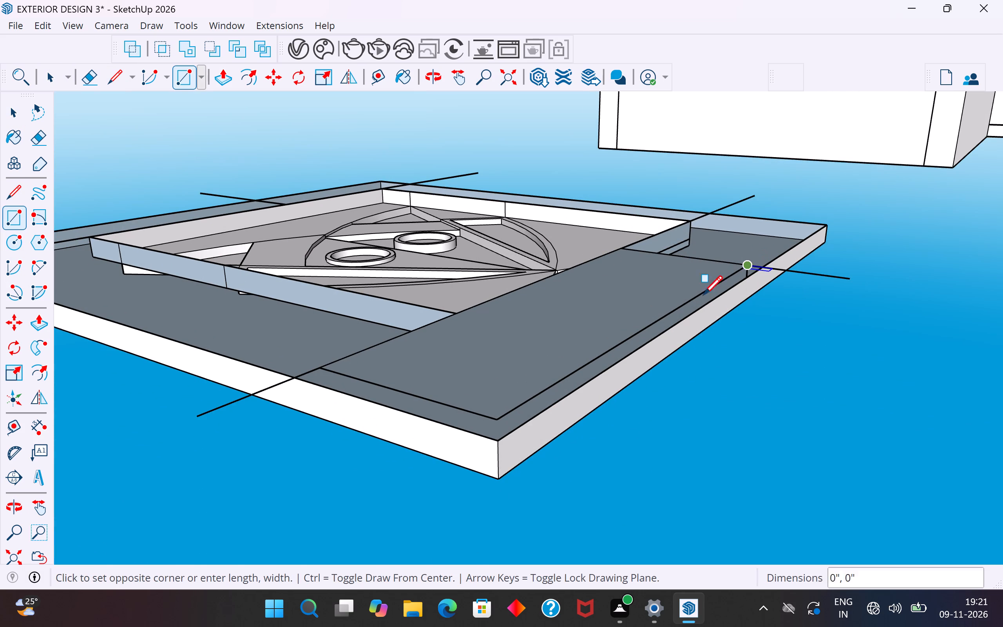
{"action": "left_click", "coordinate": [498, 444]}
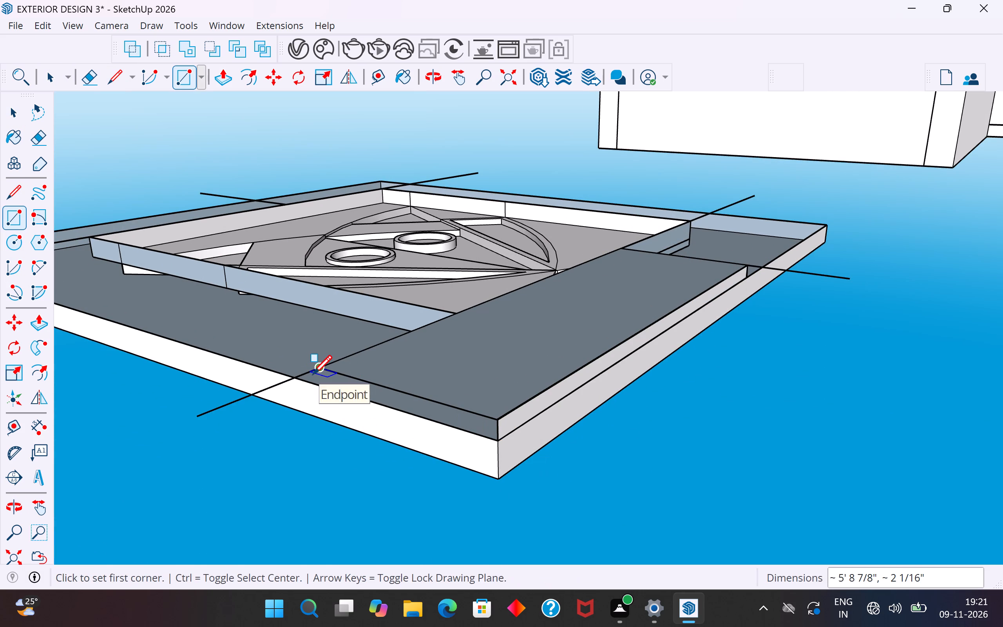
Draw a vertical rectangle about 1' 10 11/16" by 2 1/16" closing the gap under the border rectangle's short end edge.
{"action": "left_click_drag", "start_coordinate": [498, 441], "coordinate": [493, 440]}
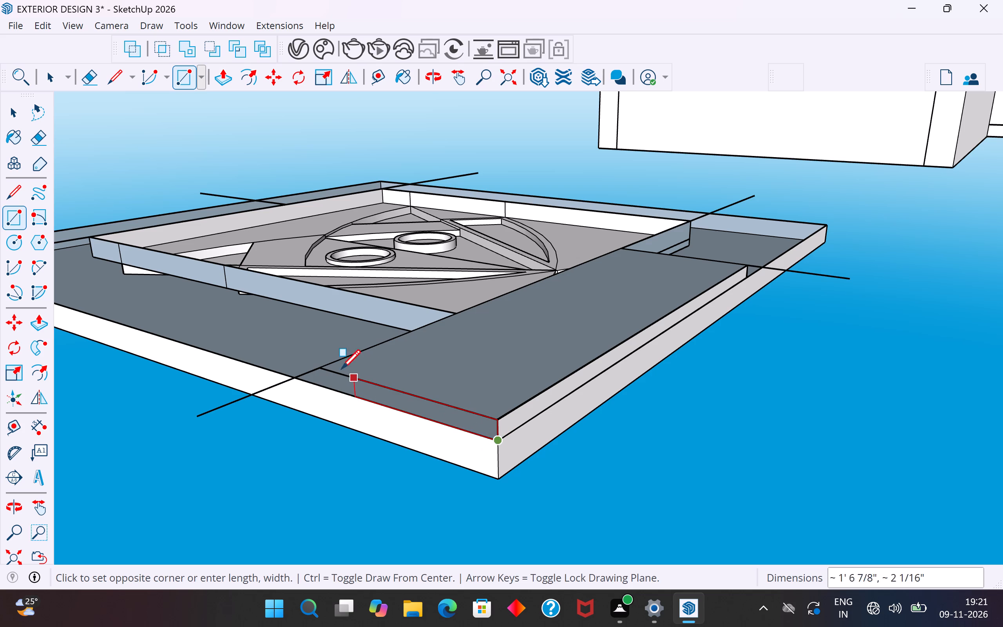
{"action": "left_click", "coordinate": [322, 365]}
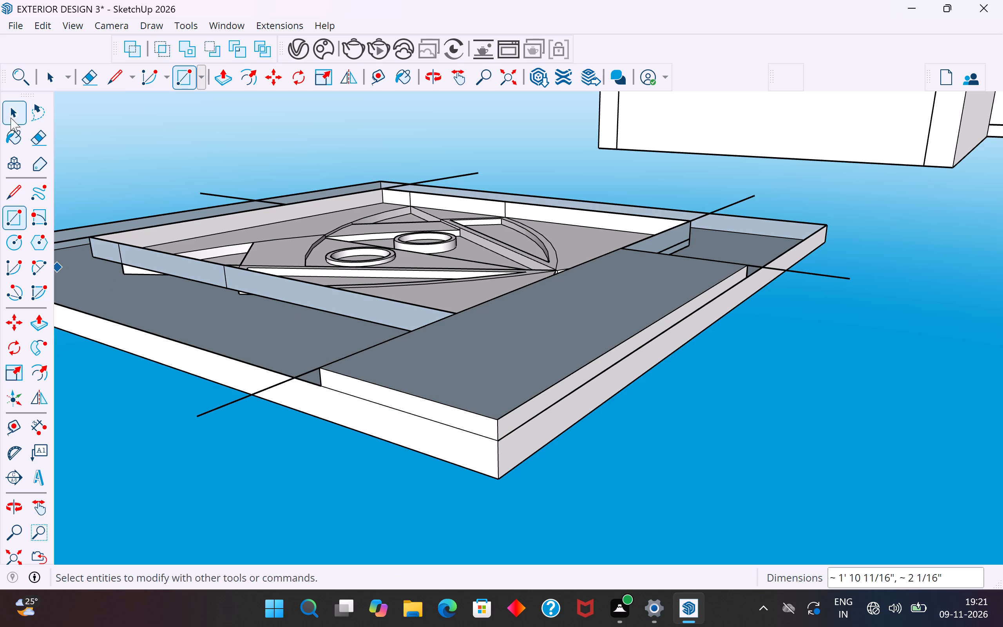
{"action": "left_click", "coordinate": [12, 109]}
{"action": "left_click", "coordinate": [177, 152]}
Delete the seam line between the short closing rectangle and the frame's side face.
{"action": "middle_click_drag", "start_coordinate": [512, 385], "coordinate": [607, 350]}
{"action": "left_click", "coordinate": [572, 398]}
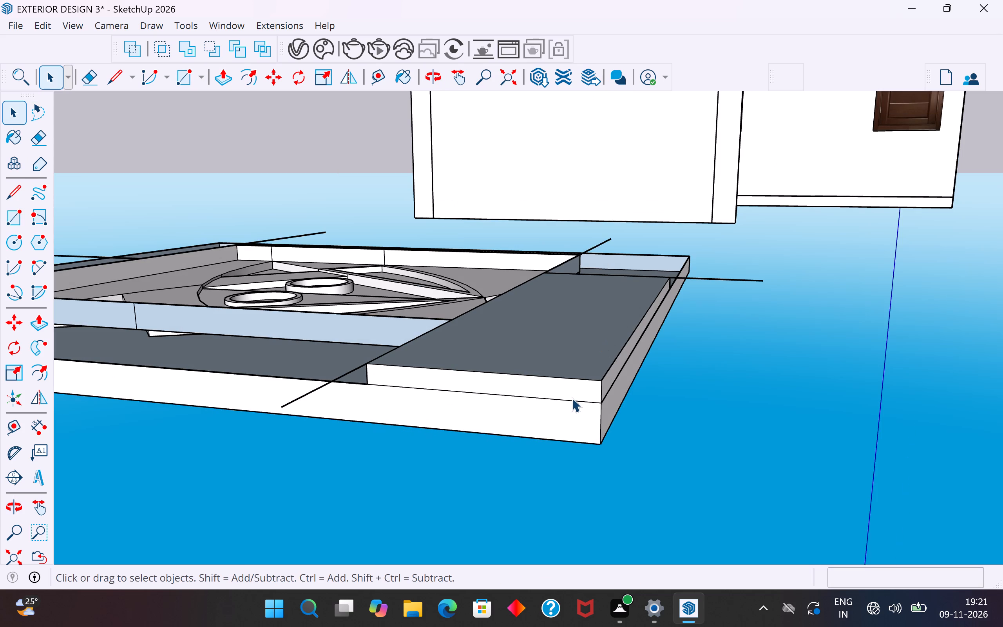
{"action": "left_click", "coordinate": [579, 400]}
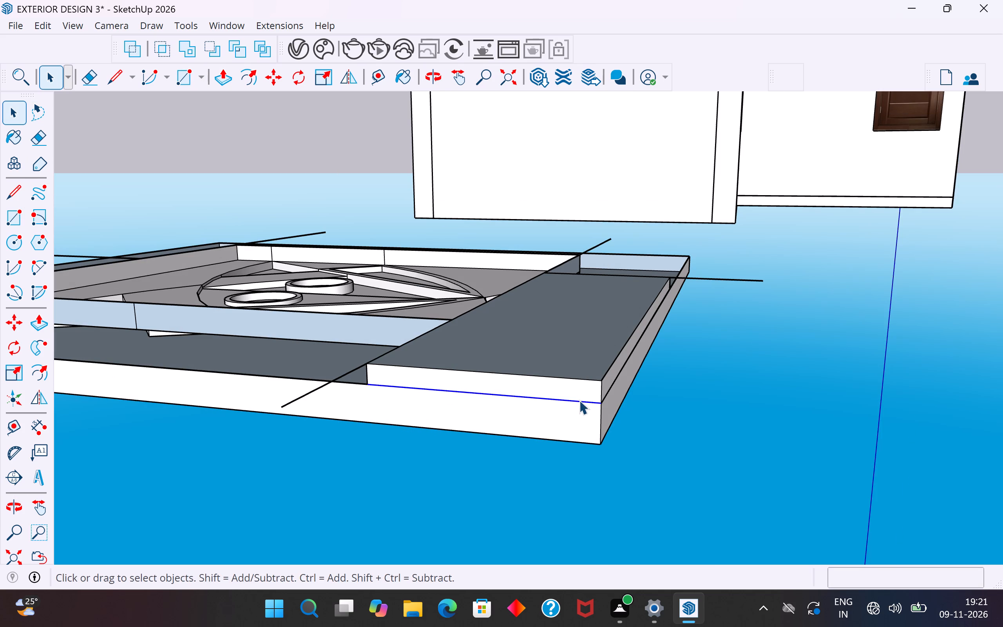
{"action": "key", "text": "Delete"}
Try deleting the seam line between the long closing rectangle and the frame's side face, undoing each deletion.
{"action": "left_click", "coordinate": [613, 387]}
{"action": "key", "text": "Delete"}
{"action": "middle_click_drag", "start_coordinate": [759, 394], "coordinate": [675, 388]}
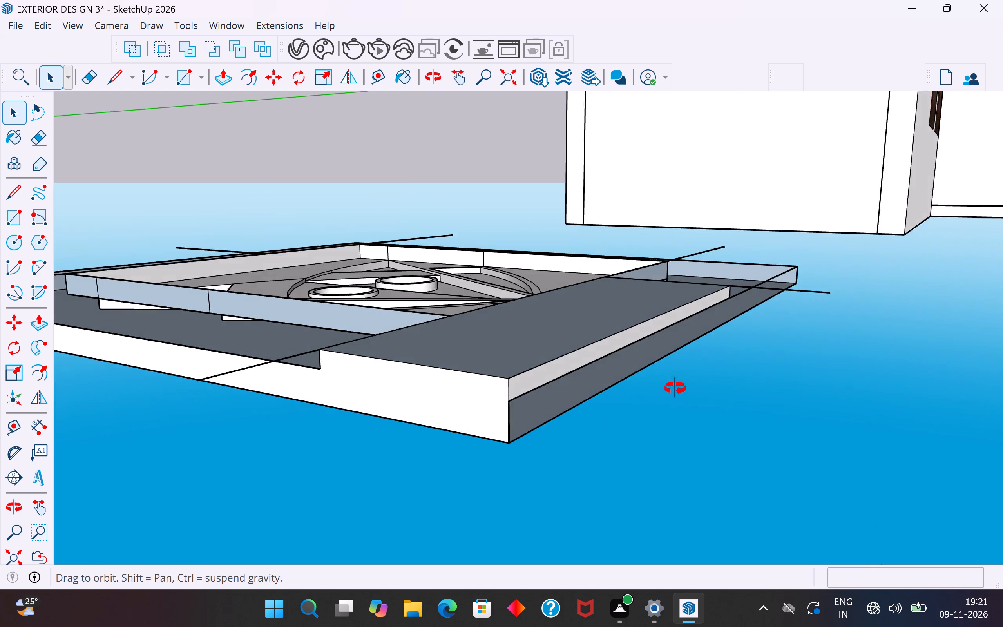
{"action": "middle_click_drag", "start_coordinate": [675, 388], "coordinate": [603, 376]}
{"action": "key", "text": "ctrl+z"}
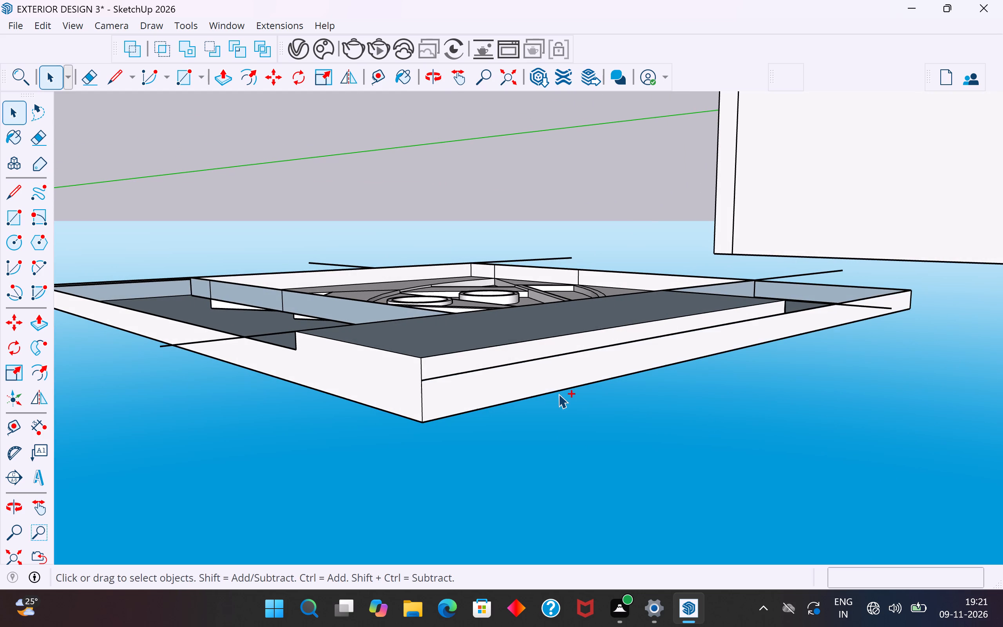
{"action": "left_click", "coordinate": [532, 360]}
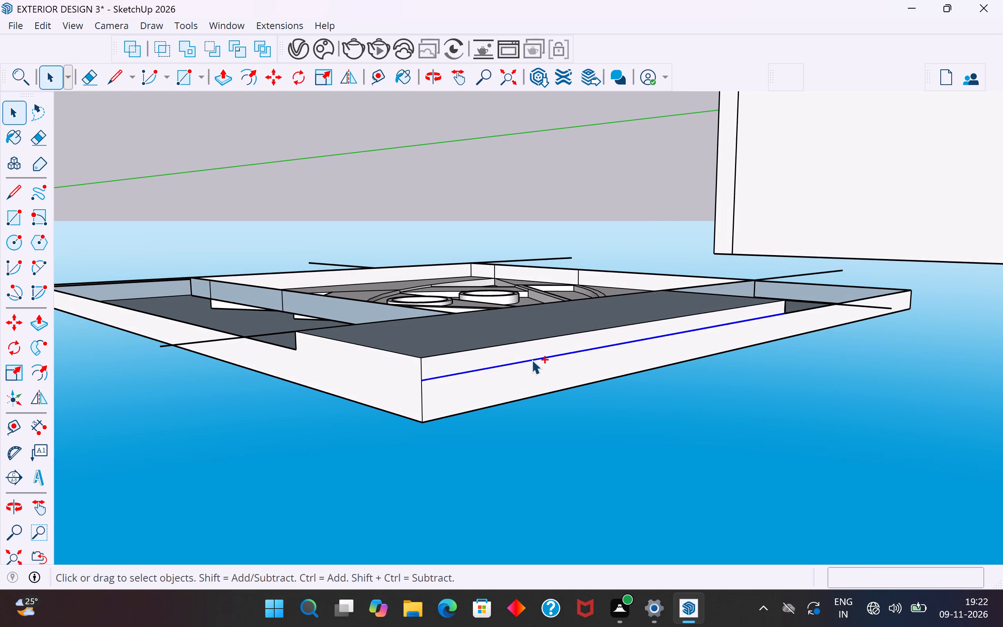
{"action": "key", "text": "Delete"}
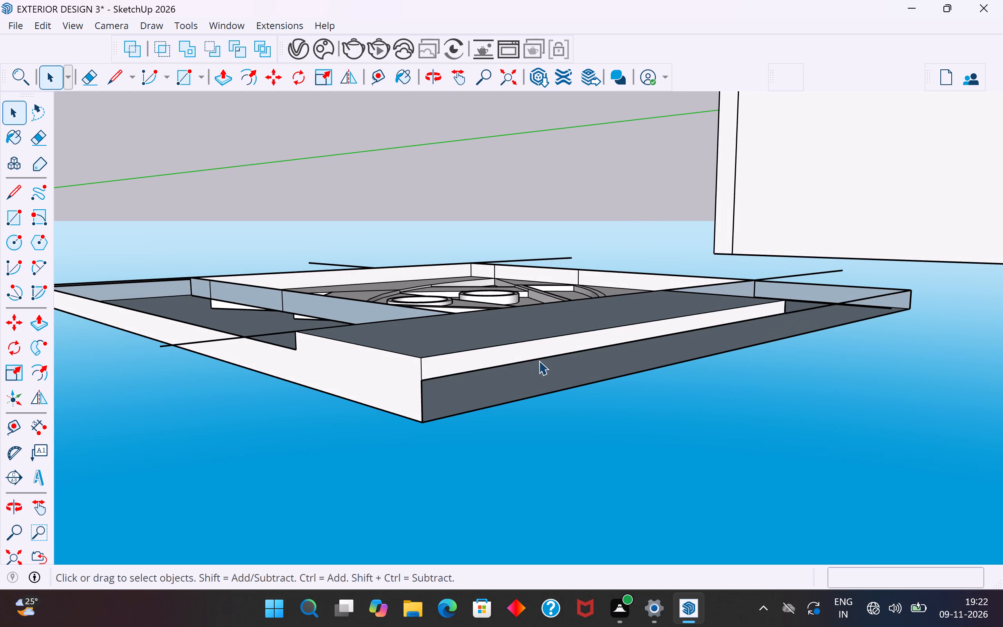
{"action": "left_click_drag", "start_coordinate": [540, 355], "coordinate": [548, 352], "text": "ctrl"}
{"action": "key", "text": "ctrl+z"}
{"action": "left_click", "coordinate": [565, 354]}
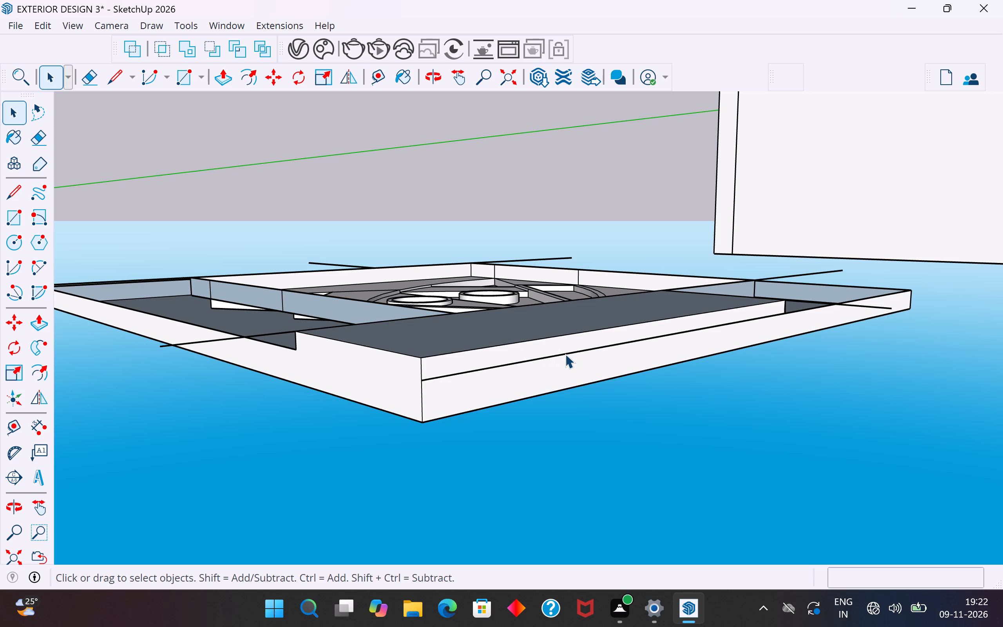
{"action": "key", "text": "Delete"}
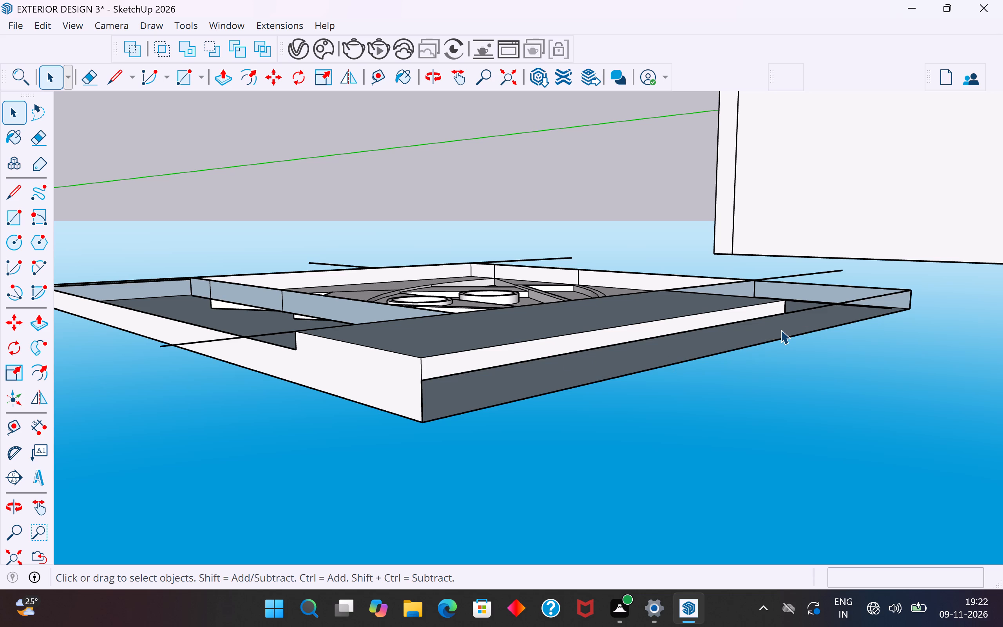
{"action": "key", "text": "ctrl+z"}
Examine the ceiling panel's border and patterned centre from above and below, beside the house.
{"action": "left_click_drag", "start_coordinate": [798, 334], "coordinate": [691, 364], "text": "ctrl"}
{"action": "scroll", "coordinate": [594, 411], "scroll_direction": "down", "scroll_amount": 10}
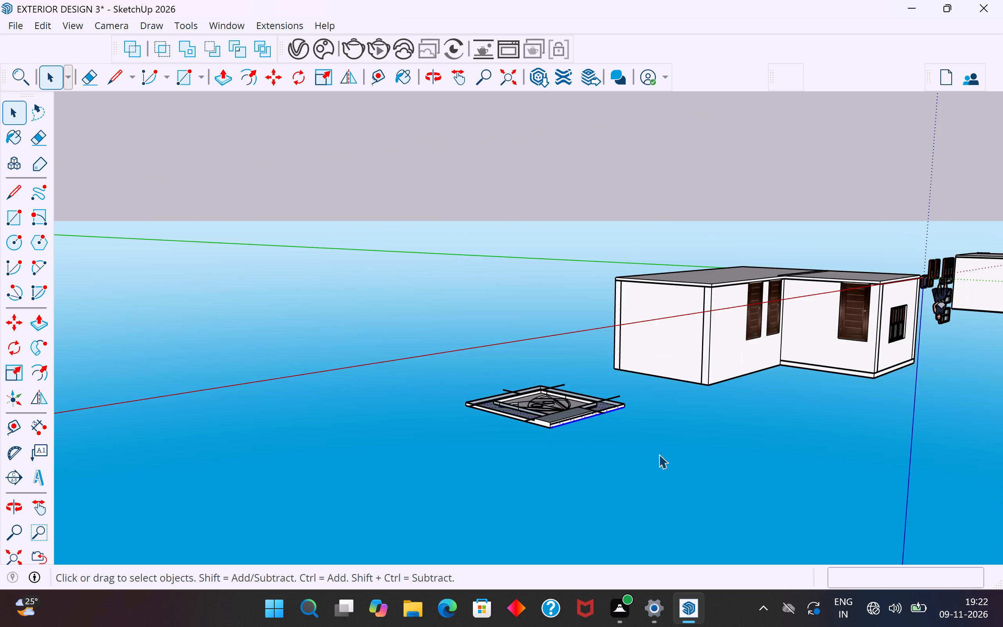
{"action": "middle_click_drag", "start_coordinate": [679, 464], "coordinate": [971, 509]}
{"action": "middle_click_drag", "start_coordinate": [631, 424], "coordinate": [735, 135]}
{"action": "middle_click_drag", "start_coordinate": [696, 339], "coordinate": [689, 34]}
{"action": "middle_click_drag", "start_coordinate": [647, 415], "coordinate": [537, 108]}
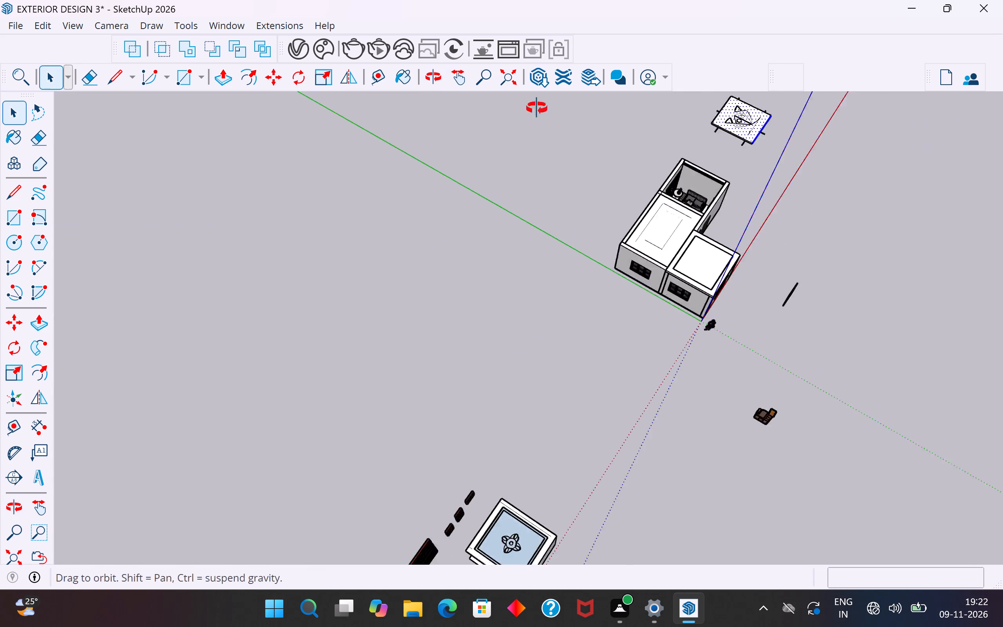
{"action": "middle_click_drag", "start_coordinate": [537, 108], "coordinate": [530, 84]}
{"action": "middle_click_drag", "start_coordinate": [723, 478], "coordinate": [109, 511]}
{"action": "scroll", "coordinate": [322, 368], "scroll_direction": "down", "scroll_amount": 5}
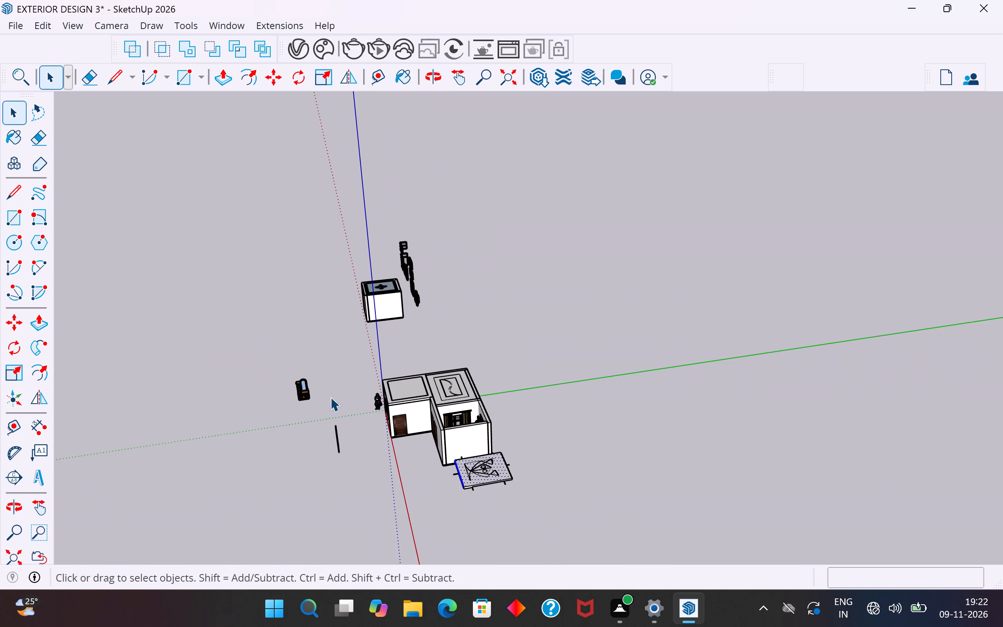
{"action": "scroll", "coordinate": [456, 497], "scroll_direction": "up", "scroll_amount": 4}
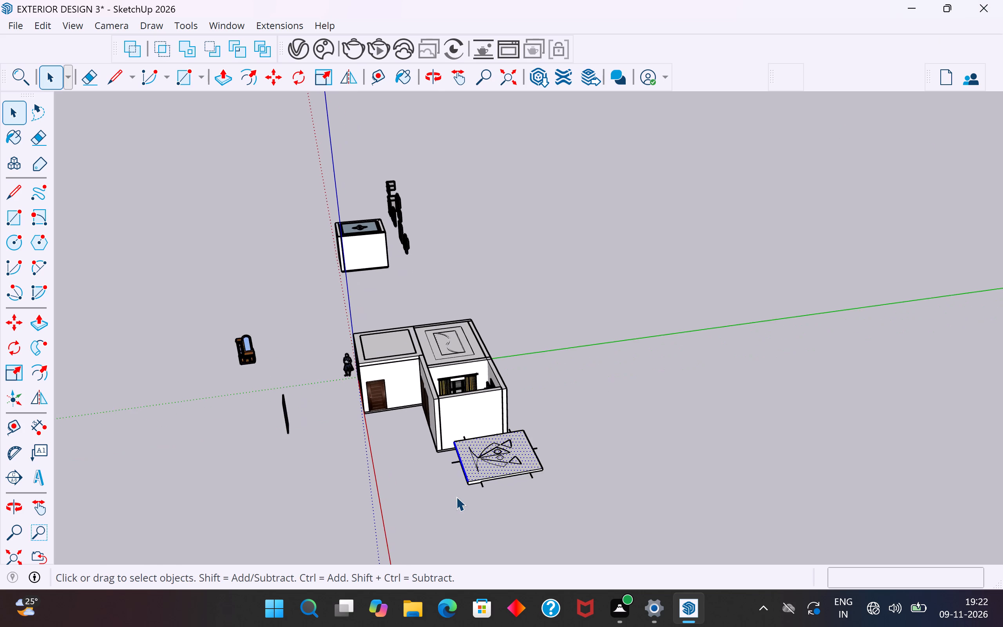
{"action": "middle_click_drag", "start_coordinate": [467, 500], "coordinate": [664, 490]}
{"action": "scroll", "coordinate": [715, 443], "scroll_direction": "up", "scroll_amount": 5}
{"action": "middle_click_drag", "start_coordinate": [716, 440], "coordinate": [882, 412]}
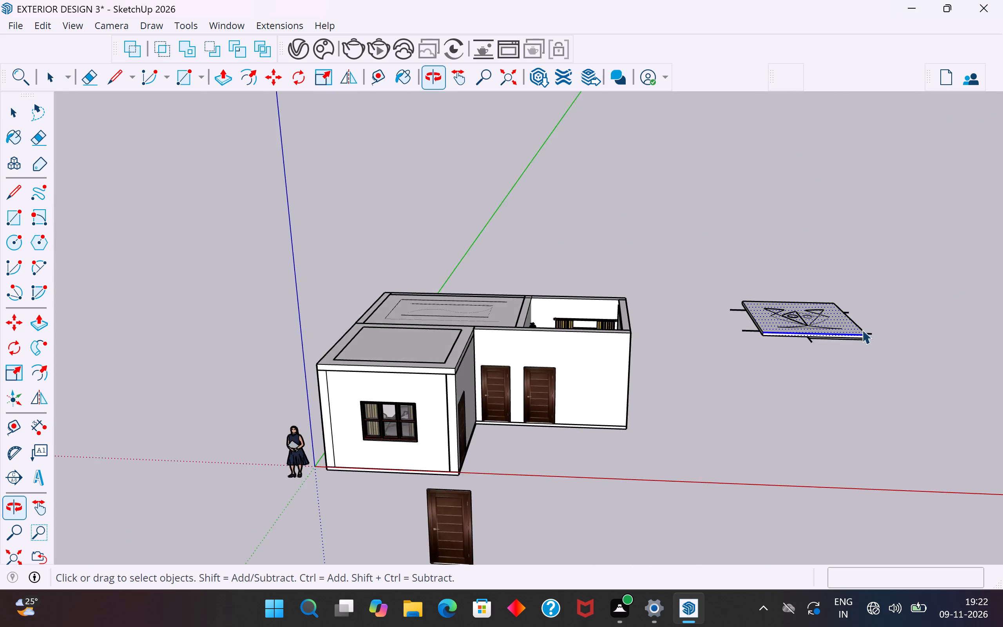
{"action": "scroll", "coordinate": [860, 327], "scroll_direction": "up", "scroll_amount": 9}
{"action": "left_click", "coordinate": [822, 428]}
{"action": "middle_click_drag", "start_coordinate": [832, 420], "coordinate": [755, 201]}
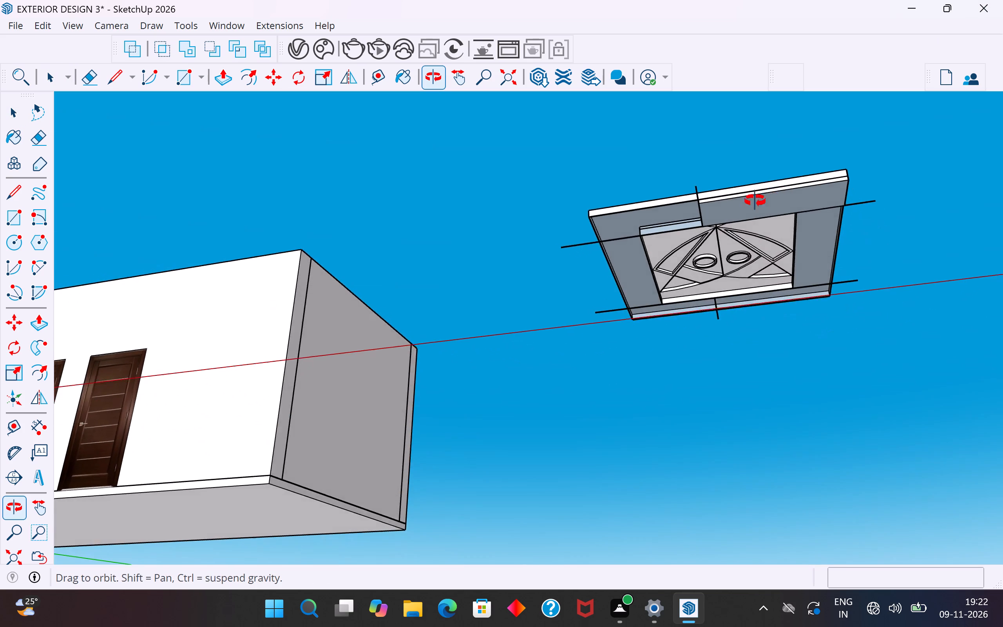
{"action": "middle_click_drag", "start_coordinate": [755, 201], "coordinate": [611, 222]}
Undo the recent border, closing-face and frame edits back to the one-piece ceiling panel with its recessed patterned centre.
{"action": "key", "text": "ctrl+z"}
{"action": "key", "text": "ctrl+z"}
{"action": "key", "text": "ctrl+z"}
{"action": "key", "text": "ctrl+z"}
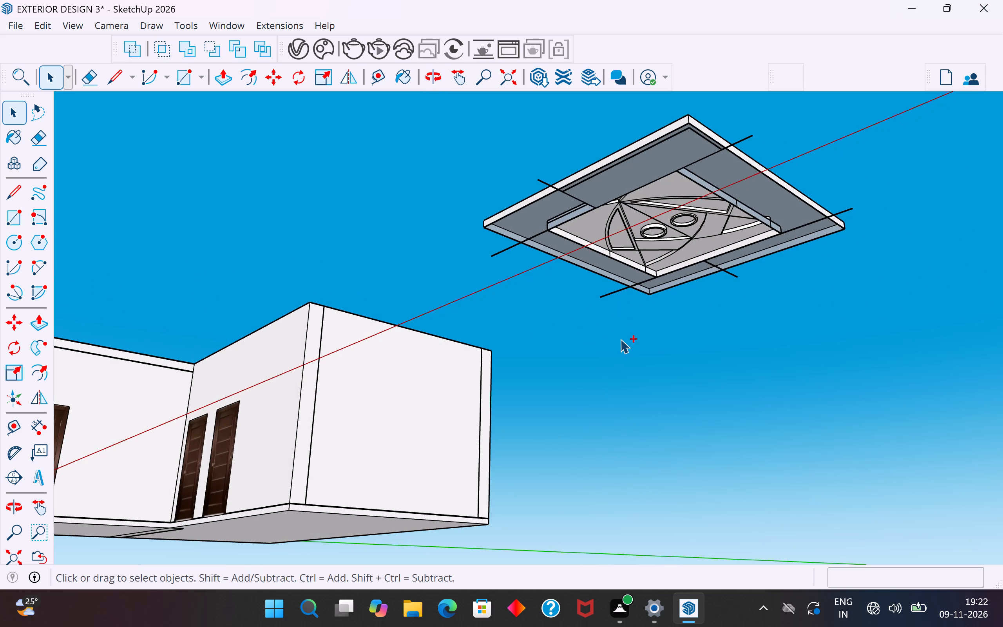
{"action": "key", "text": "ctrl+z"}
{"action": "key", "text": "ctrl+z"}
{"action": "key", "text": "ctrl+z"}
{"action": "key", "text": "ctrl+z"}
{"action": "key", "text": "ctrl+z"}
{"action": "key", "text": "ctrl+z"}
{"action": "key", "text": "ctrl+z"}
{"action": "key", "text": "ctrl+z"}
{"action": "key", "text": "ctrl+z"}
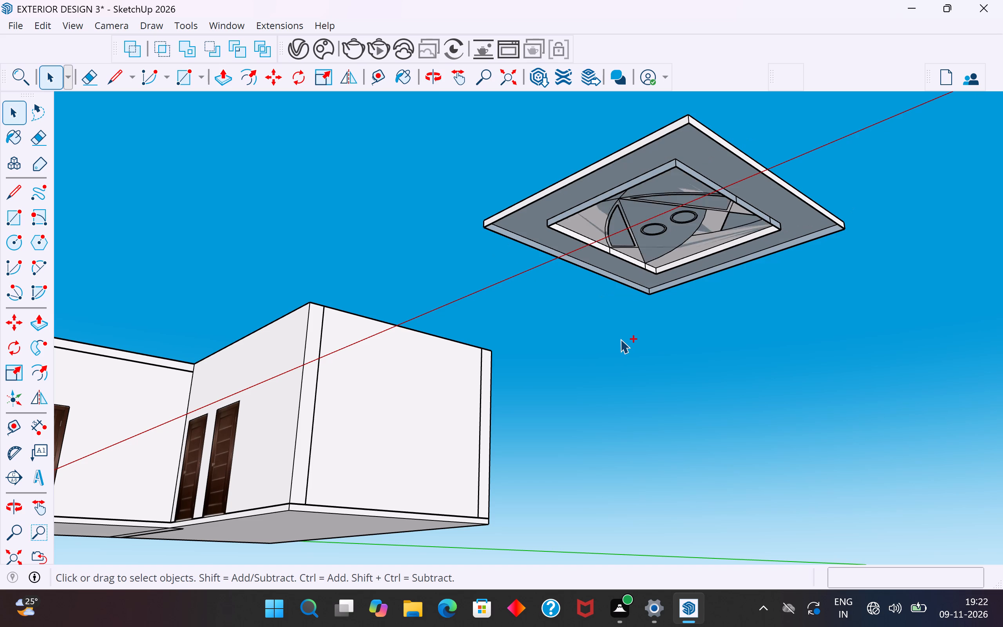
{"action": "key", "text": "ctrl+z"}
{"action": "key", "text": "ctrl+z"}
{"action": "middle_click_drag", "start_coordinate": [668, 310], "coordinate": [680, 376]}
{"action": "scroll", "coordinate": [657, 203], "scroll_direction": "up", "scroll_amount": 6}
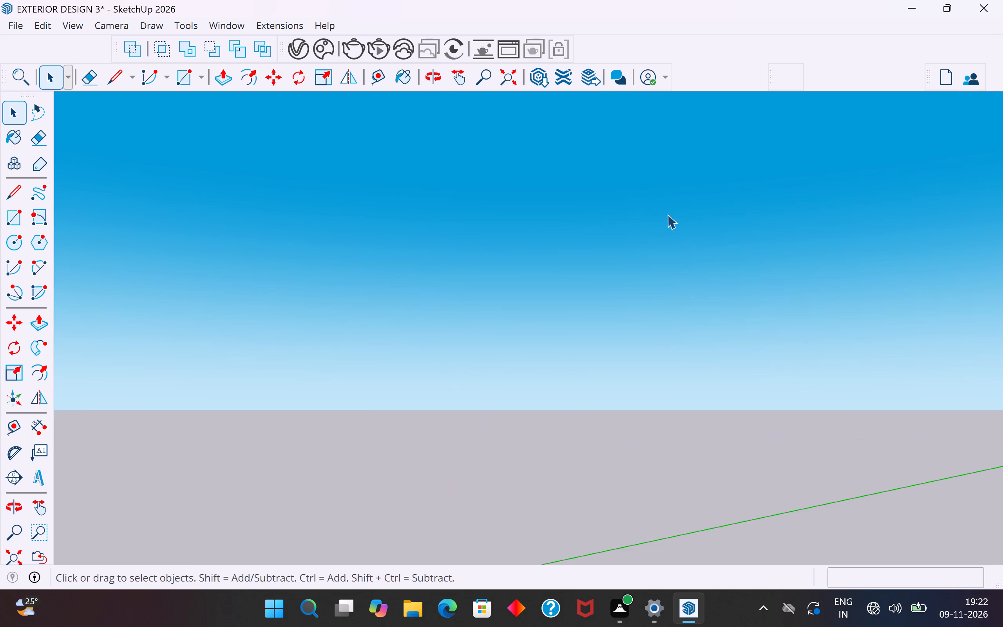
{"action": "scroll", "coordinate": [623, 268], "scroll_direction": "down", "scroll_amount": 5}
{"action": "middle_click_drag", "start_coordinate": [639, 323], "coordinate": [623, 196]}
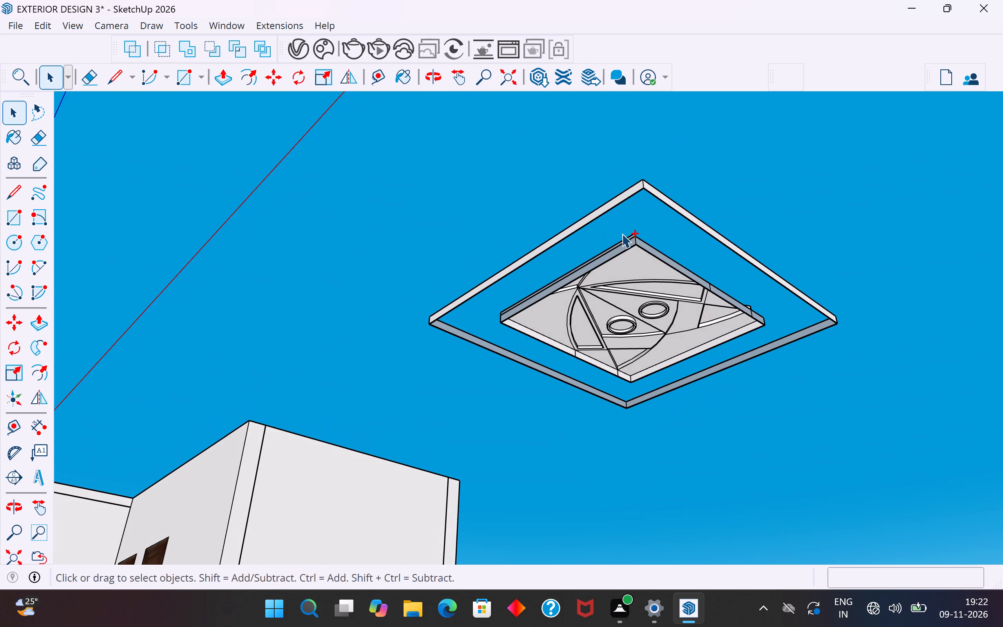
{"action": "key", "text": "ctrl+z"}
{"action": "key", "text": "ctrl+z"}
{"action": "key", "text": "ctrl+z"}
{"action": "key", "text": "ctrl+z"}
{"action": "key", "text": "ctrl+z"}
{"action": "key", "text": "ctrl+z"}
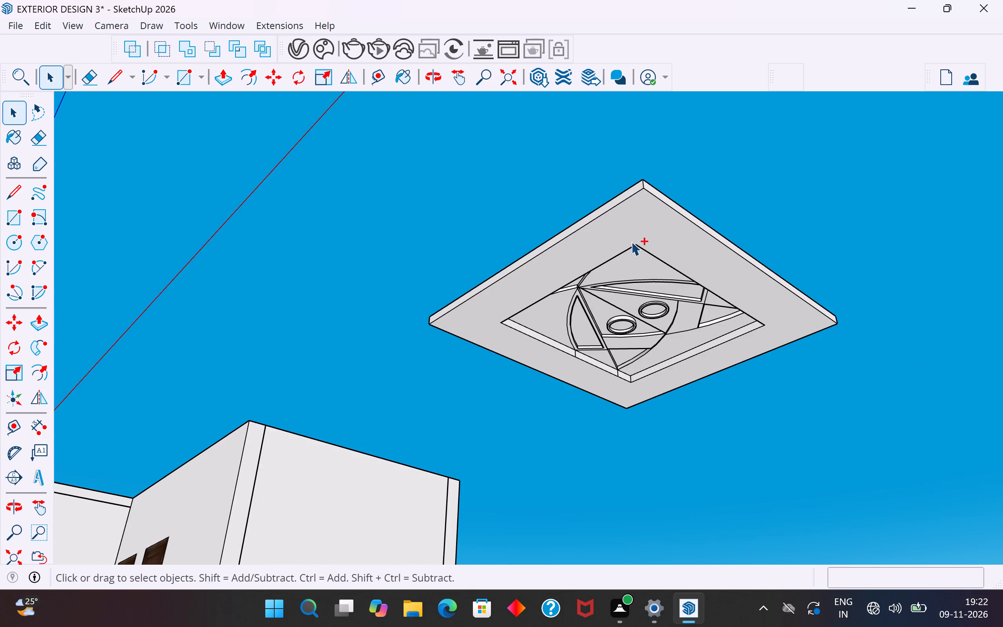
{"action": "middle_click_drag", "start_coordinate": [670, 292], "coordinate": [777, 551], "text": "ctrl"}
{"action": "middle_click_drag", "start_coordinate": [628, 339], "coordinate": [665, 411]}
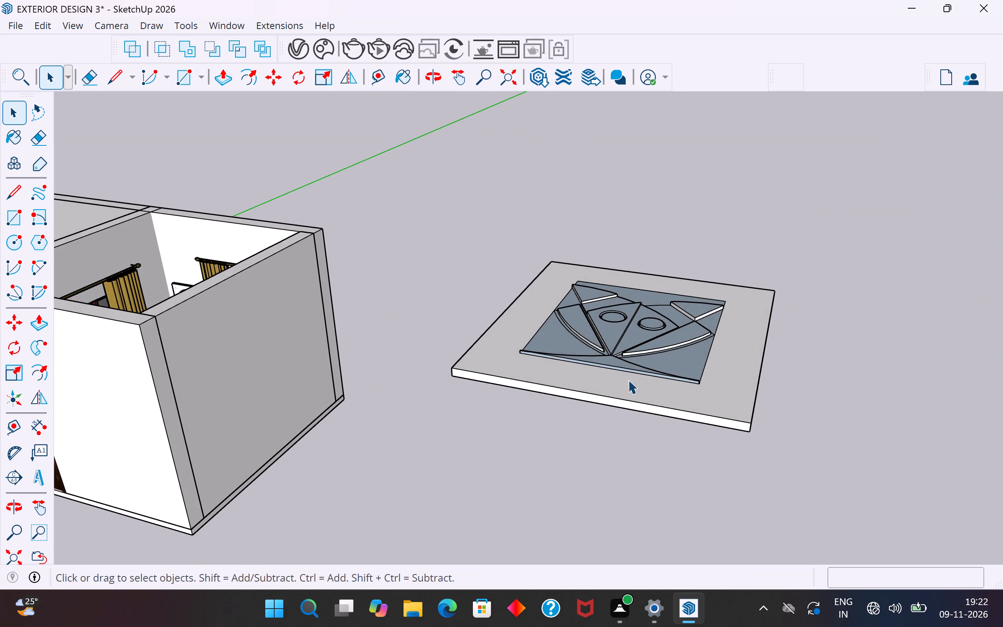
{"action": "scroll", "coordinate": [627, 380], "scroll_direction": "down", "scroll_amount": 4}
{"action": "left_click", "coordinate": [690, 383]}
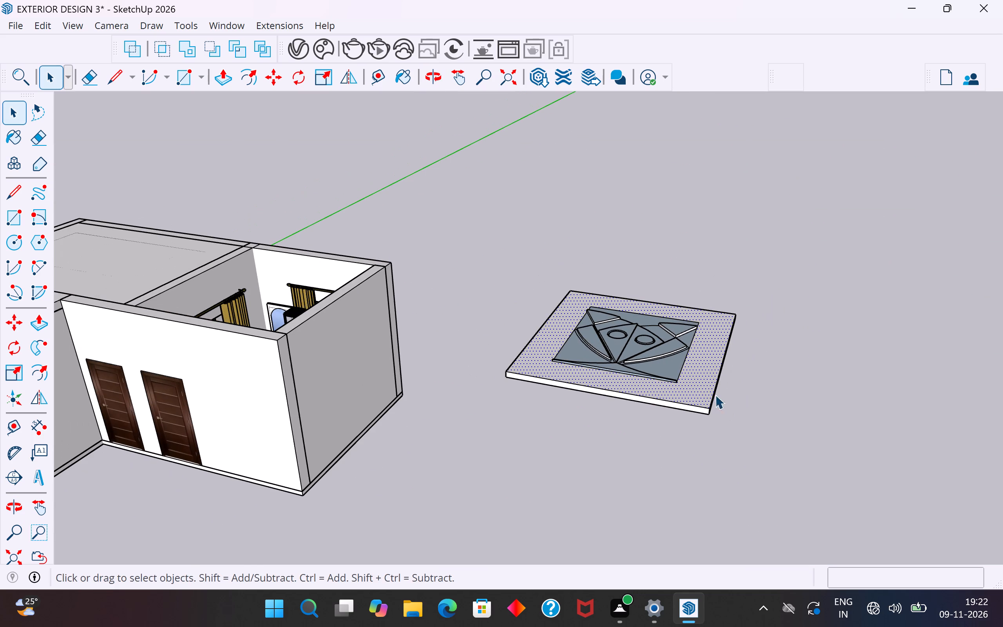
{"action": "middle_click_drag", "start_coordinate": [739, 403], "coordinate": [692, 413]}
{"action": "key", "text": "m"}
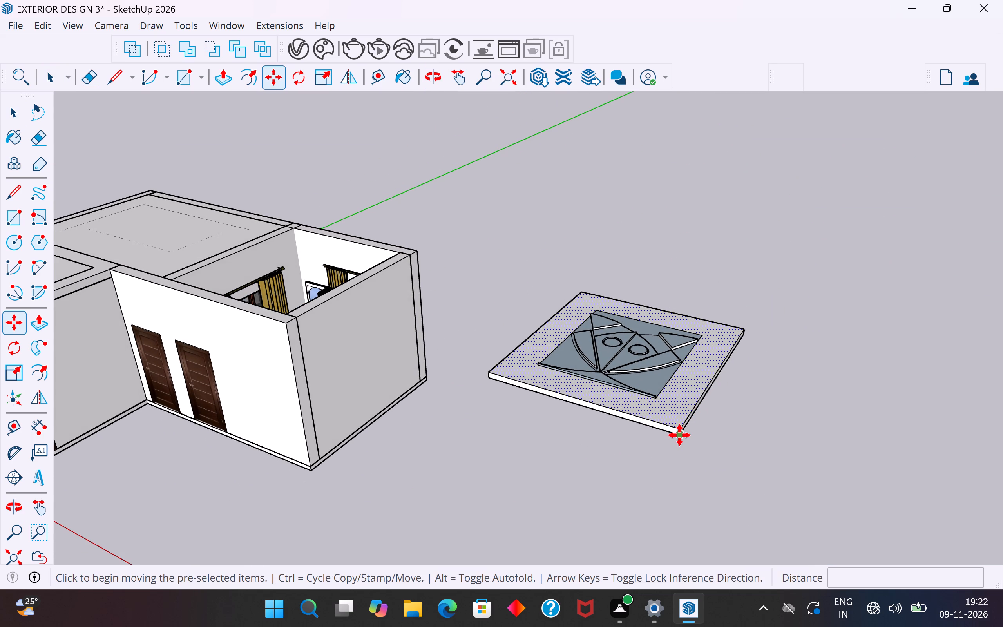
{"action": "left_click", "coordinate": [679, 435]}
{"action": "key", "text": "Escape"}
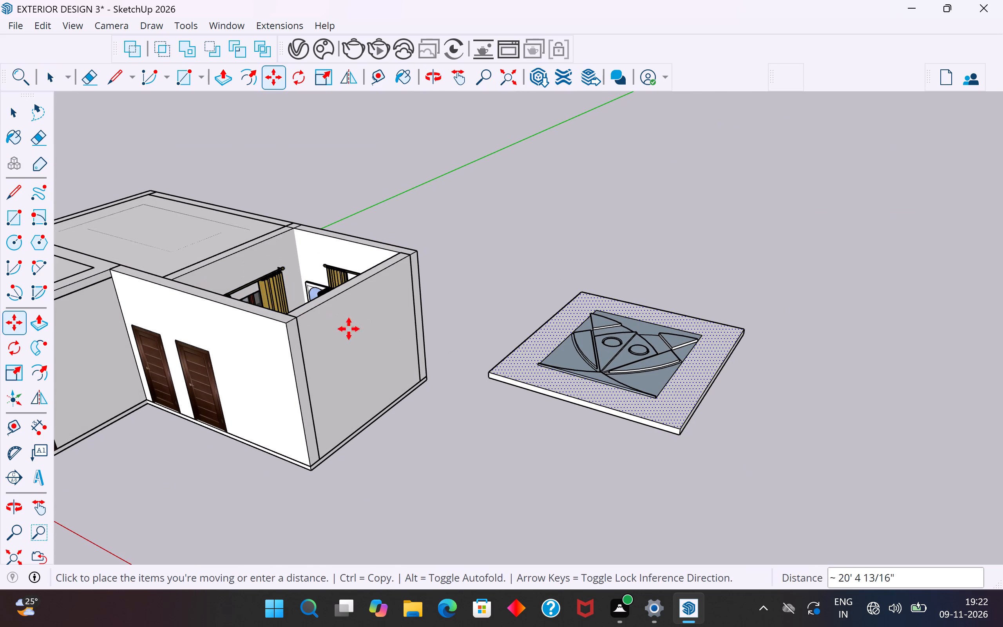
Select the entire ceiling panel, including its patterned centre, and make it a group.
{"action": "left_click", "coordinate": [10, 113]}
{"action": "left_click", "coordinate": [319, 192]}
{"action": "left_click_drag", "start_coordinate": [817, 270], "coordinate": [503, 465]}
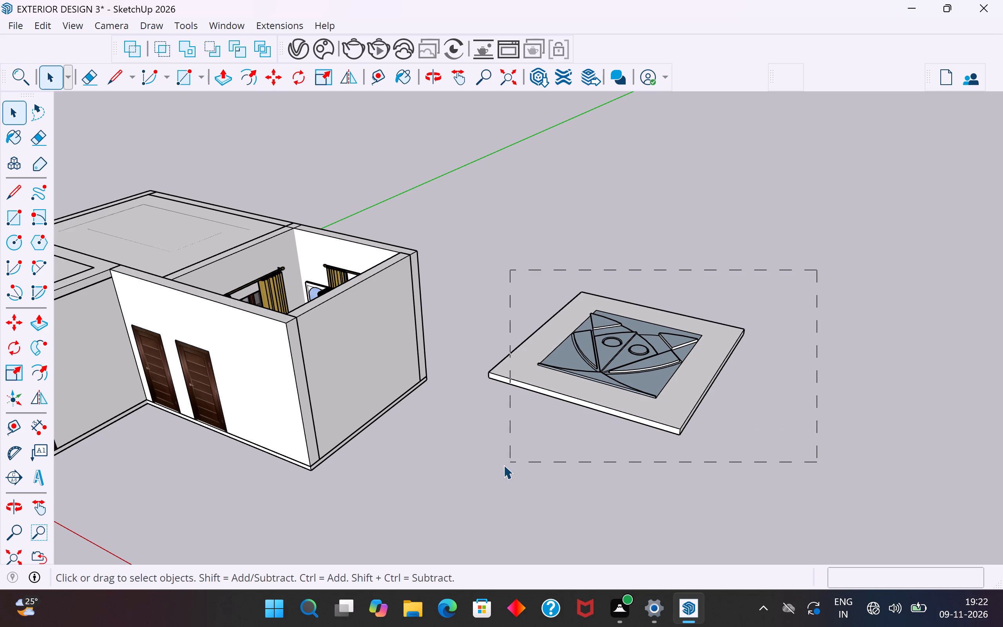
{"action": "left_click_drag", "start_coordinate": [503, 465], "coordinate": [483, 469]}
{"action": "right_click", "coordinate": [650, 398]}
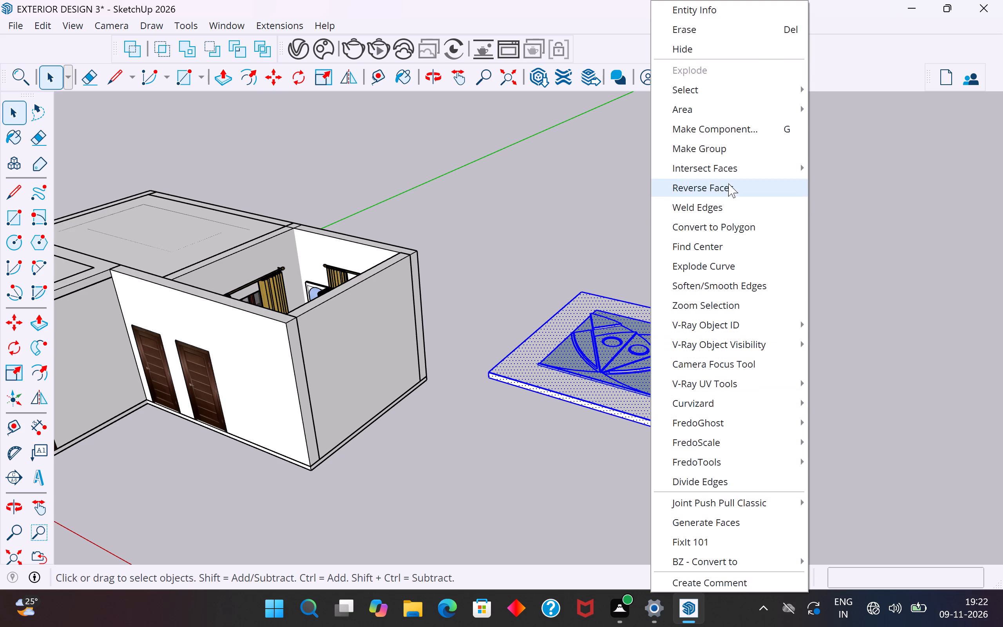
{"action": "left_click", "coordinate": [727, 142]}
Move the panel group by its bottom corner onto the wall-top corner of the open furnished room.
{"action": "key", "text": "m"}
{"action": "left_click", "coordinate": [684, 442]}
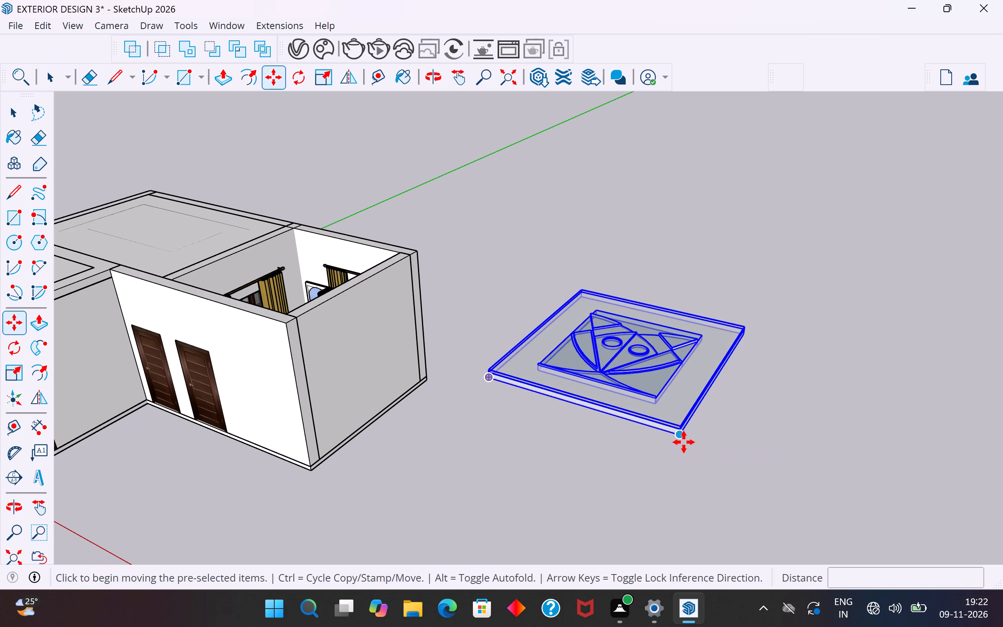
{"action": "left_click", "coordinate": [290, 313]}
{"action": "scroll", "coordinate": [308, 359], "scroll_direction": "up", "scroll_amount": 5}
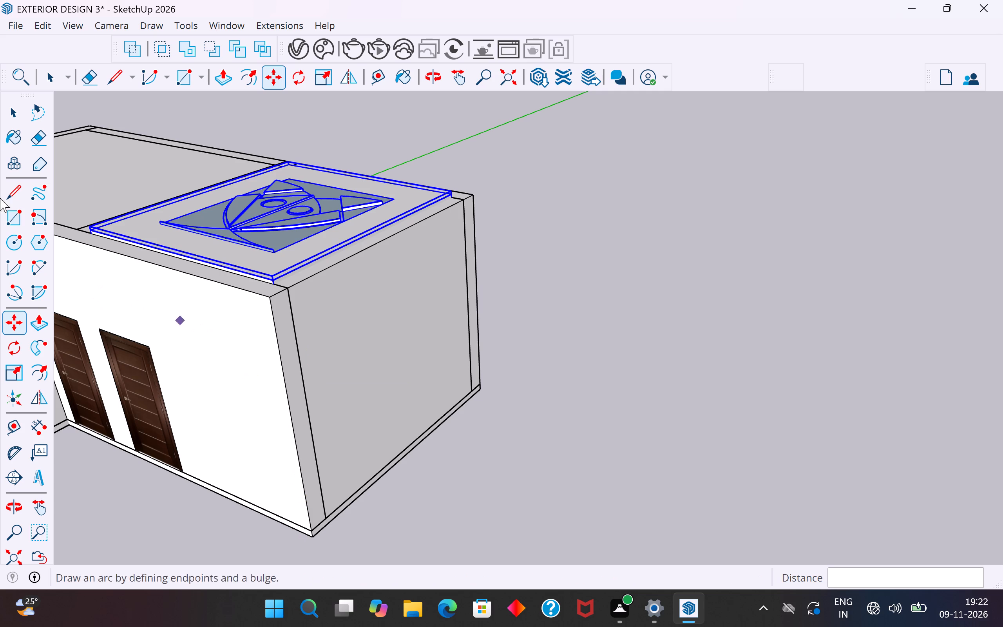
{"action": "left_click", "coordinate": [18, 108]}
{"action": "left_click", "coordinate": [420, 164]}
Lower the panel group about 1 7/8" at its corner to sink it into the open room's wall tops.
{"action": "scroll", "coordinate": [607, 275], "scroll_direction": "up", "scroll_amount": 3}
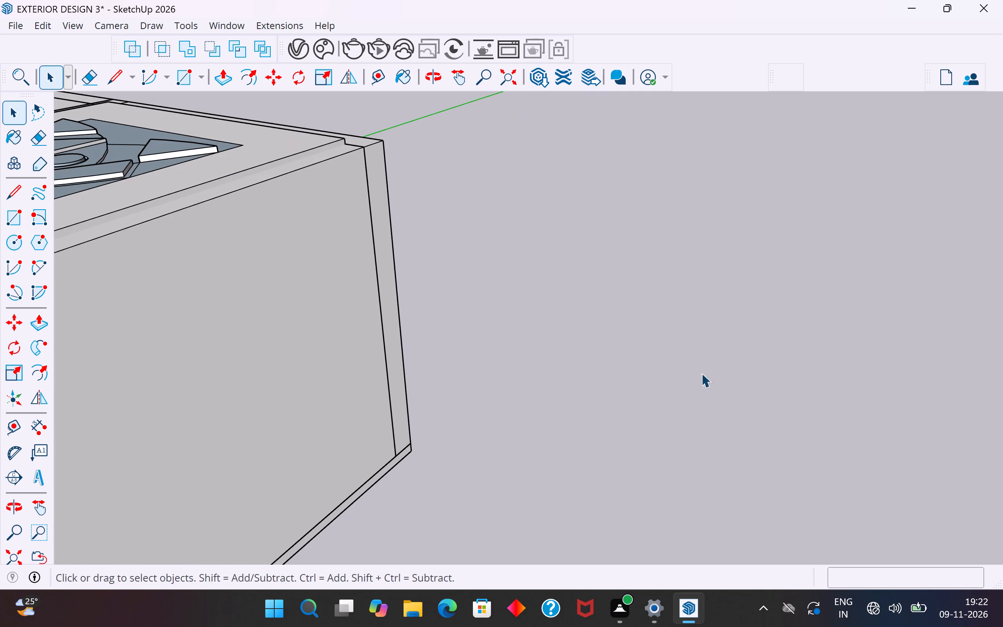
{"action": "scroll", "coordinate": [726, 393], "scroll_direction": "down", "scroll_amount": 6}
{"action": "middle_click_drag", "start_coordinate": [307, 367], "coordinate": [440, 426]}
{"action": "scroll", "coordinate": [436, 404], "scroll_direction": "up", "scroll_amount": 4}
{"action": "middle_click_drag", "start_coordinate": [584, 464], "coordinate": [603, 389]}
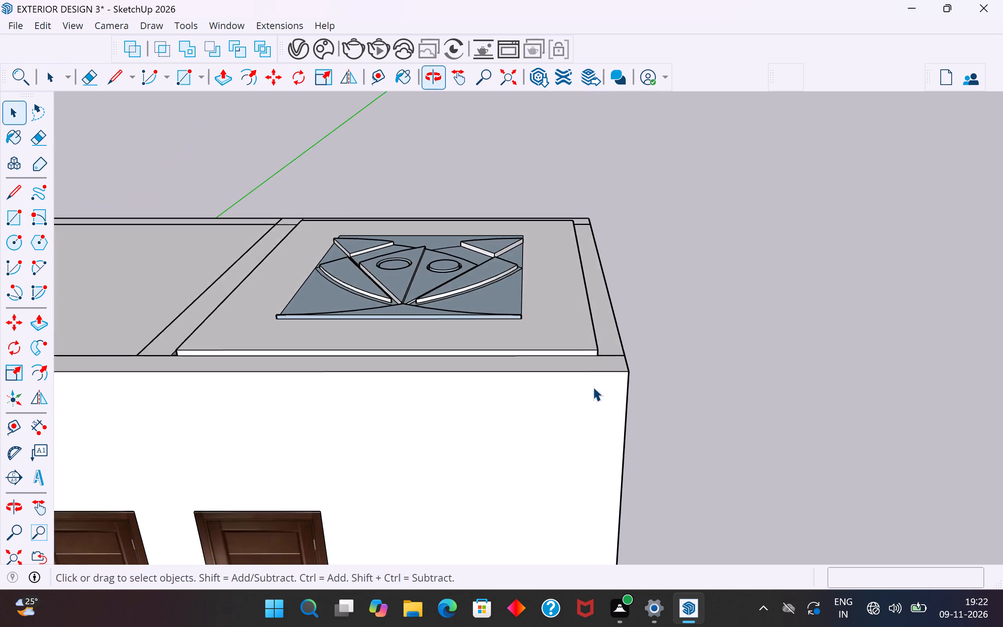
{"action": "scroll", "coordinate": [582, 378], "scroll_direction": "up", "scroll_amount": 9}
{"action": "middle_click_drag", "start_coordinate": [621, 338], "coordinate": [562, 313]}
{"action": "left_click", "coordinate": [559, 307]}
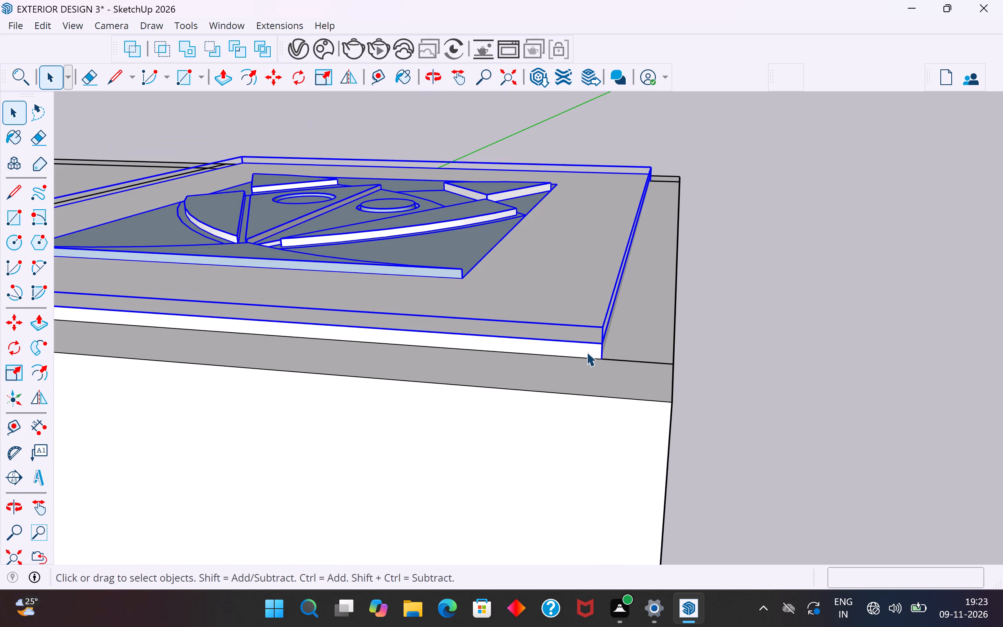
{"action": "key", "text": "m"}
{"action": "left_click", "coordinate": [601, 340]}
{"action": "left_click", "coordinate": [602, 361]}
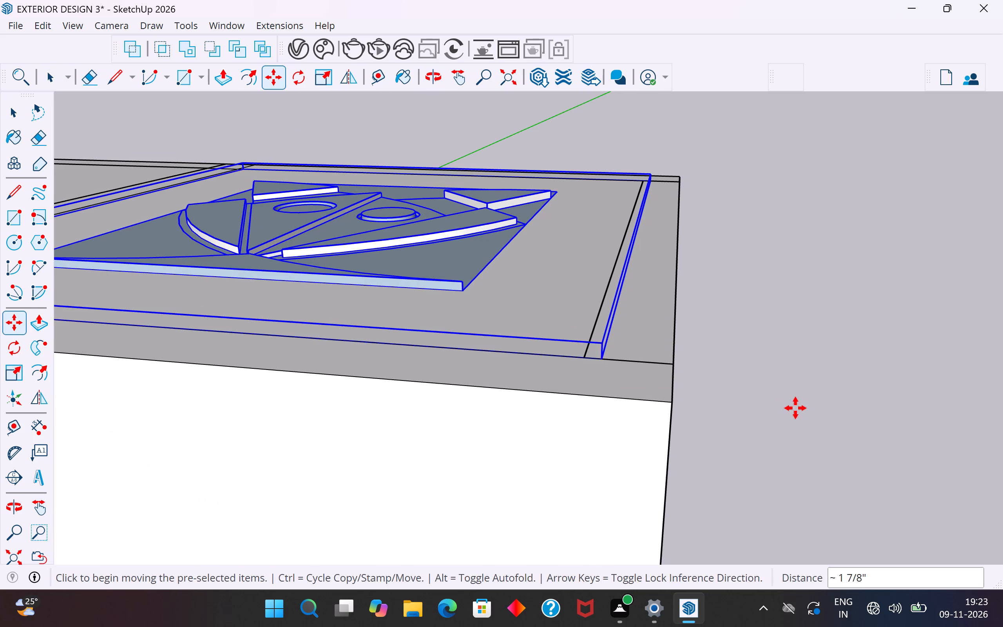
Examine how the panel's edges and patterned centre sit against the walls around the room.
{"action": "scroll", "coordinate": [795, 408], "scroll_direction": "down", "scroll_amount": 4}
{"action": "middle_click_drag", "start_coordinate": [587, 390], "coordinate": [628, 349]}
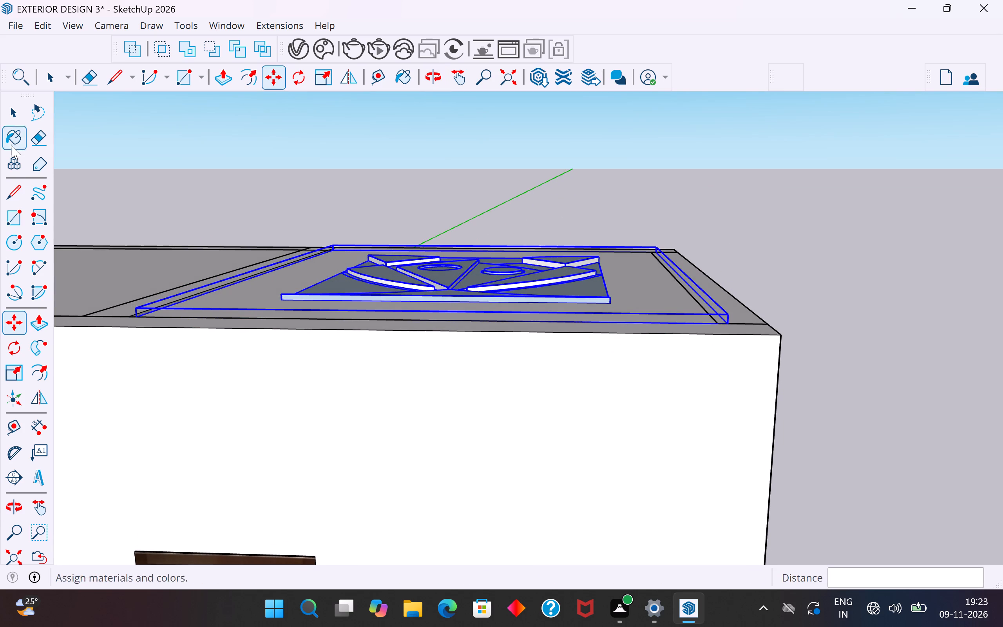
{"action": "left_click", "coordinate": [9, 112]}
{"action": "left_click", "coordinate": [228, 205]}
{"action": "middle_click_drag", "start_coordinate": [396, 352], "coordinate": [831, 408]}
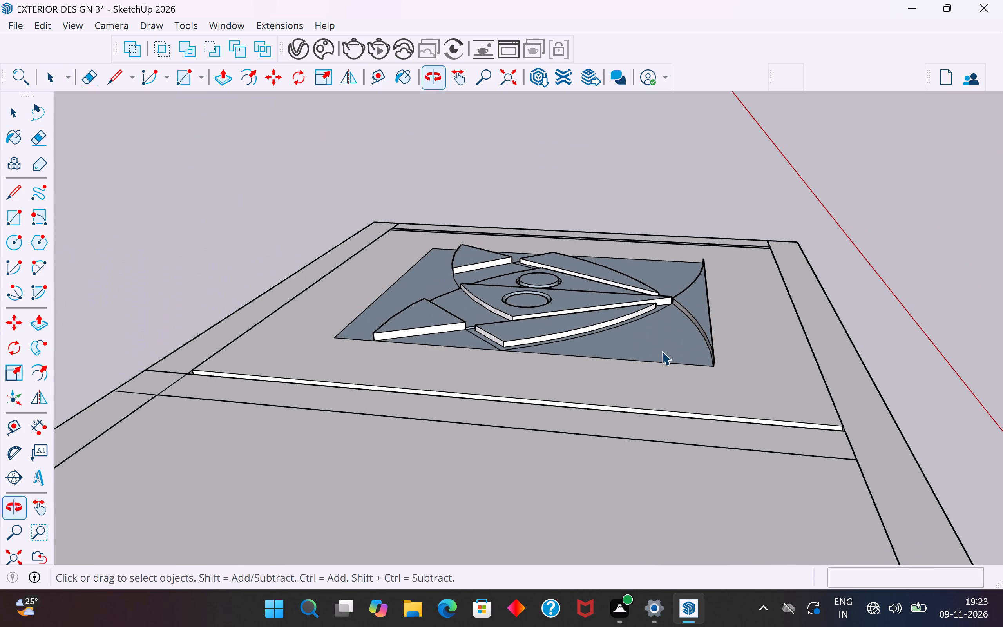
{"action": "middle_click_drag", "start_coordinate": [619, 336], "coordinate": [810, 321]}
{"action": "scroll", "coordinate": [772, 270], "scroll_direction": "up", "scroll_amount": 4}
{"action": "middle_click_drag", "start_coordinate": [779, 286], "coordinate": [751, 293]}
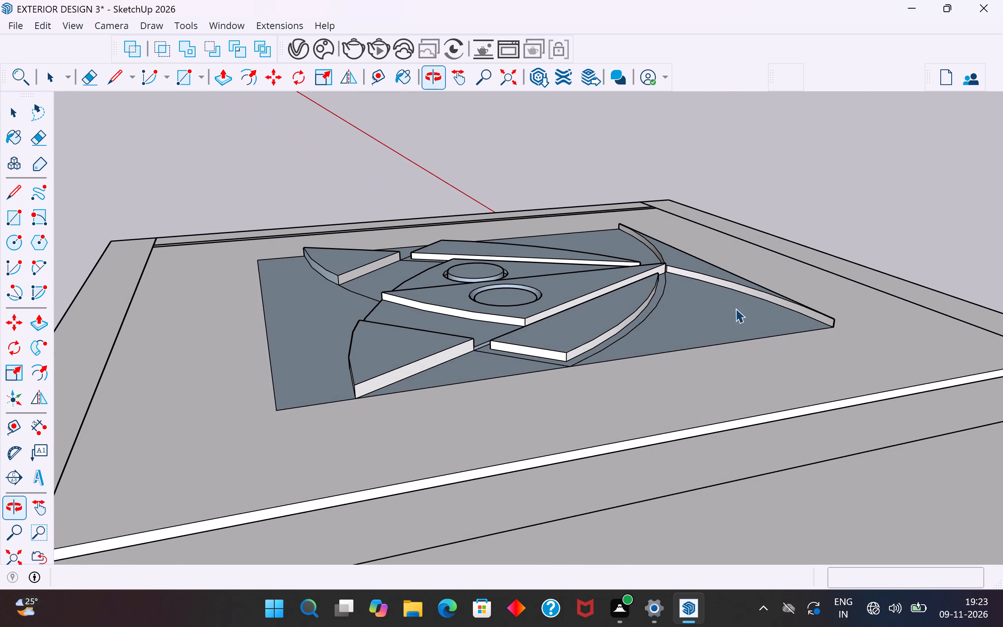
{"action": "scroll", "coordinate": [543, 425], "scroll_direction": "down", "scroll_amount": 4}
{"action": "middle_click_drag", "start_coordinate": [723, 431], "coordinate": [664, 455]}
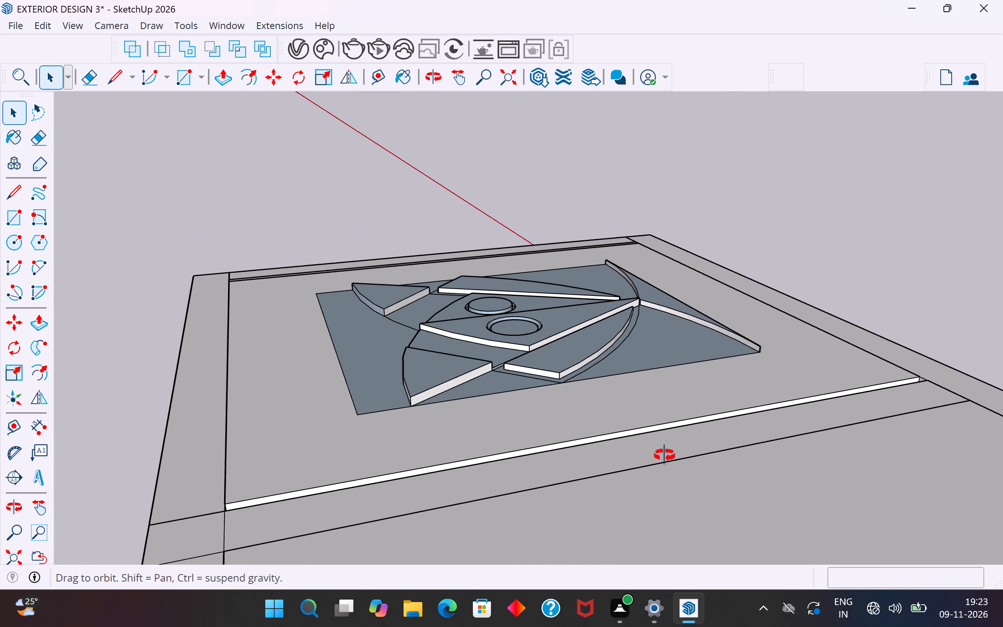
{"action": "middle_click_drag", "start_coordinate": [664, 455], "coordinate": [80, 552]}
{"action": "scroll", "coordinate": [337, 439], "scroll_direction": "down", "scroll_amount": 6}
Move the panel group about 22' 7/16" off the room to free space beside the house.
{"action": "left_click", "coordinate": [333, 453]}
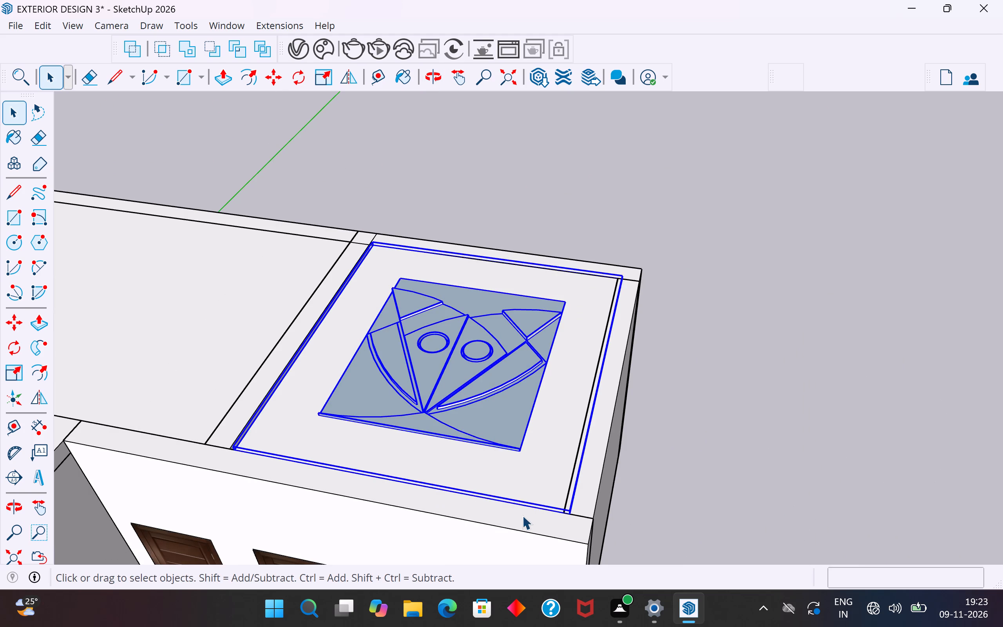
{"action": "key", "text": "m"}
{"action": "left_click", "coordinate": [568, 513]}
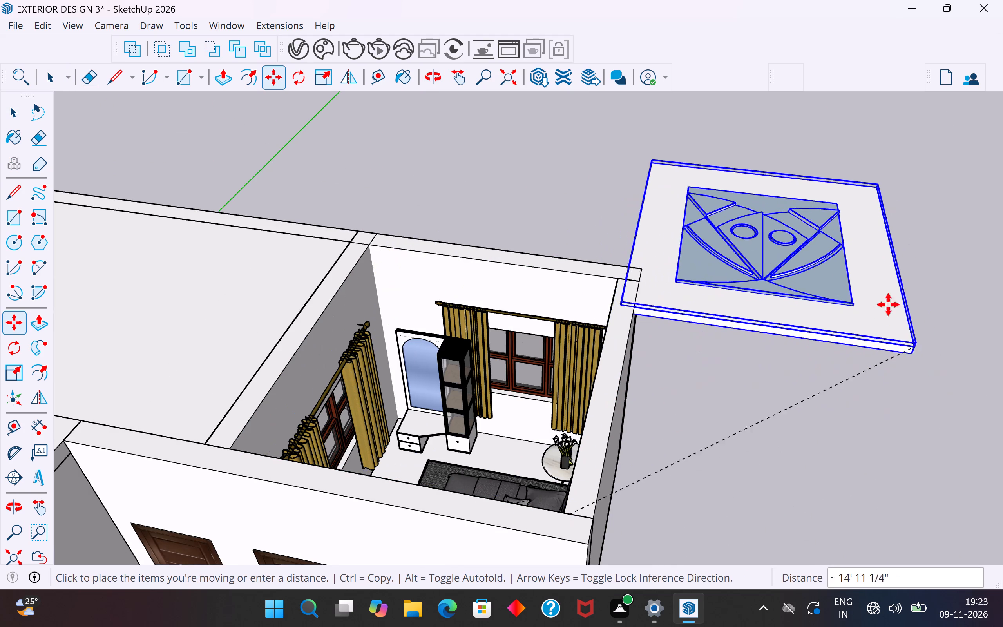
{"action": "scroll", "coordinate": [889, 284], "scroll_direction": "down", "scroll_amount": 4}
{"action": "left_click", "coordinate": [925, 241]}
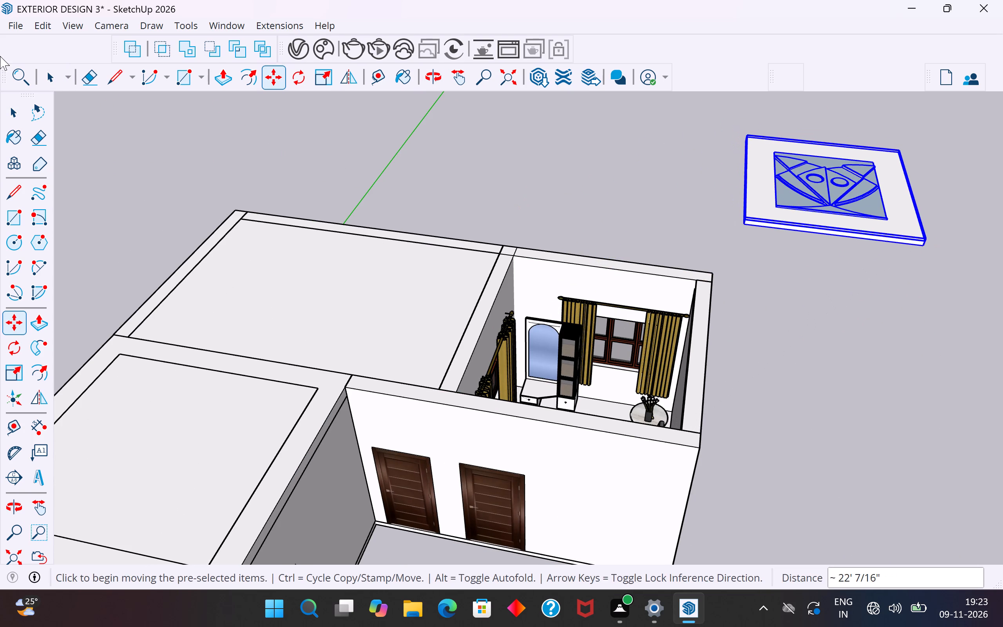
{"action": "left_click", "coordinate": [7, 114]}
{"action": "left_click", "coordinate": [444, 196]}
Explode the panel group, working from its underside near the short seam lines on the recess's side face.
{"action": "scroll", "coordinate": [189, 362], "scroll_direction": "down", "scroll_amount": 6}
{"action": "middle_click_drag", "start_coordinate": [643, 276], "coordinate": [669, 188]}
{"action": "scroll", "coordinate": [647, 233], "scroll_direction": "up", "scroll_amount": 2}
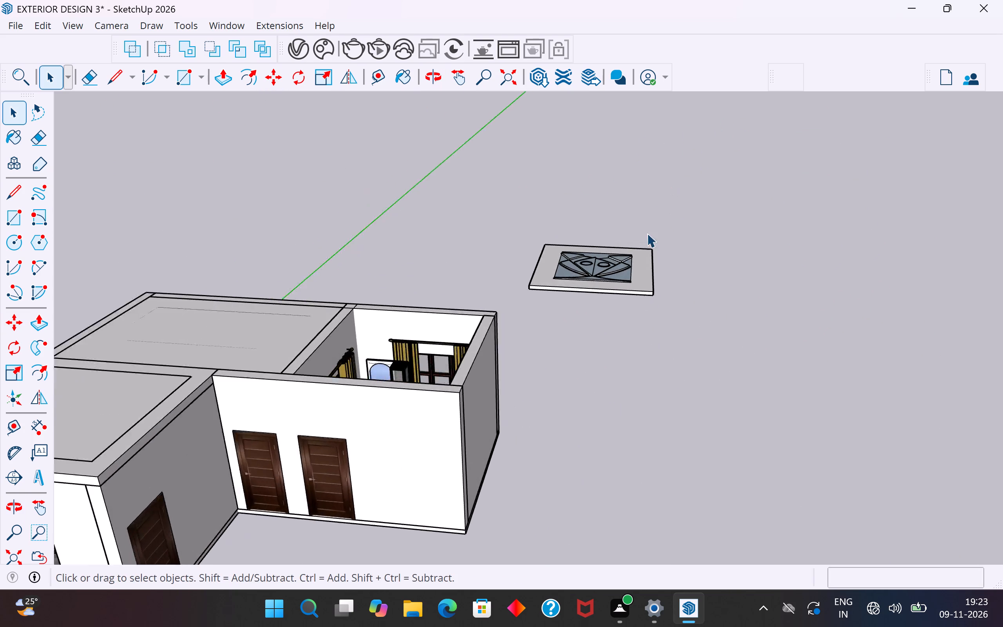
{"action": "scroll", "coordinate": [647, 233], "scroll_direction": "up", "scroll_amount": 11}
{"action": "middle_click_drag", "start_coordinate": [578, 348], "coordinate": [525, 140]}
{"action": "scroll", "coordinate": [578, 343], "scroll_direction": "up", "scroll_amount": 1}
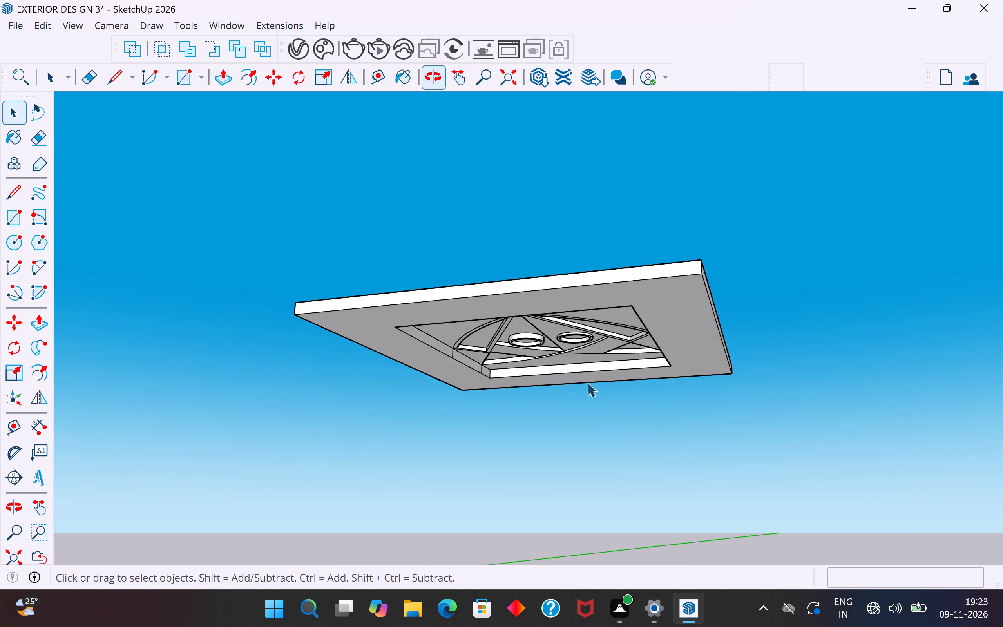
{"action": "scroll", "coordinate": [588, 385], "scroll_direction": "up", "scroll_amount": 4}
{"action": "scroll", "coordinate": [565, 406], "scroll_direction": "down", "scroll_amount": 4}
{"action": "middle_click_drag", "start_coordinate": [565, 404], "coordinate": [434, 249]}
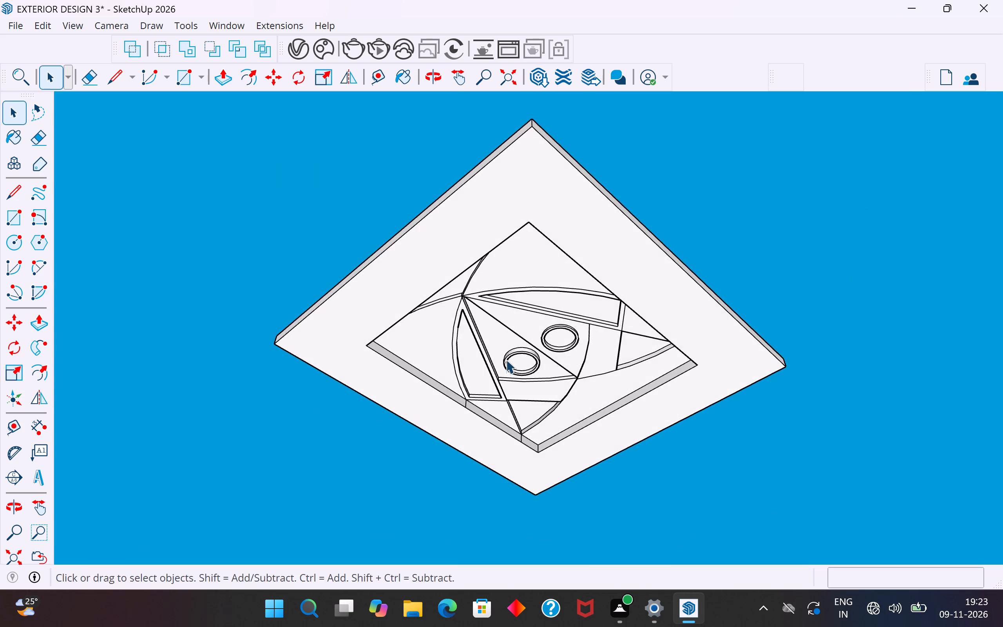
{"action": "scroll", "coordinate": [506, 359], "scroll_direction": "up", "scroll_amount": 3}
{"action": "scroll", "coordinate": [442, 429], "scroll_direction": "up", "scroll_amount": 2}
{"action": "middle_click_drag", "start_coordinate": [450, 429], "coordinate": [413, 436]}
{"action": "scroll", "coordinate": [425, 427], "scroll_direction": "up", "scroll_amount": 4}
{"action": "left_click", "coordinate": [478, 419]}
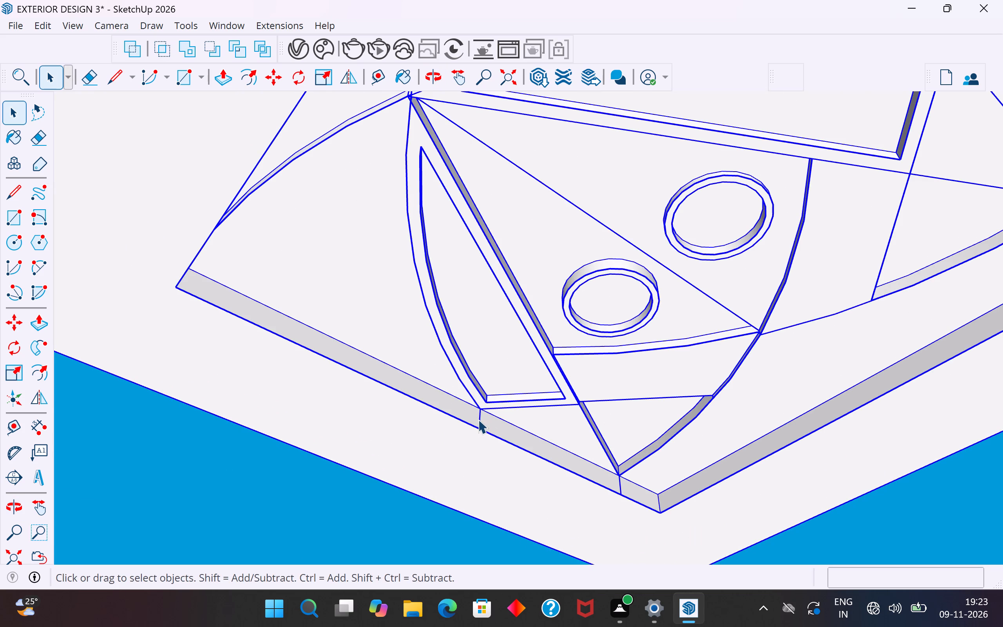
{"action": "right_click", "coordinate": [479, 419]}
{"action": "left_click", "coordinate": [545, 109]}
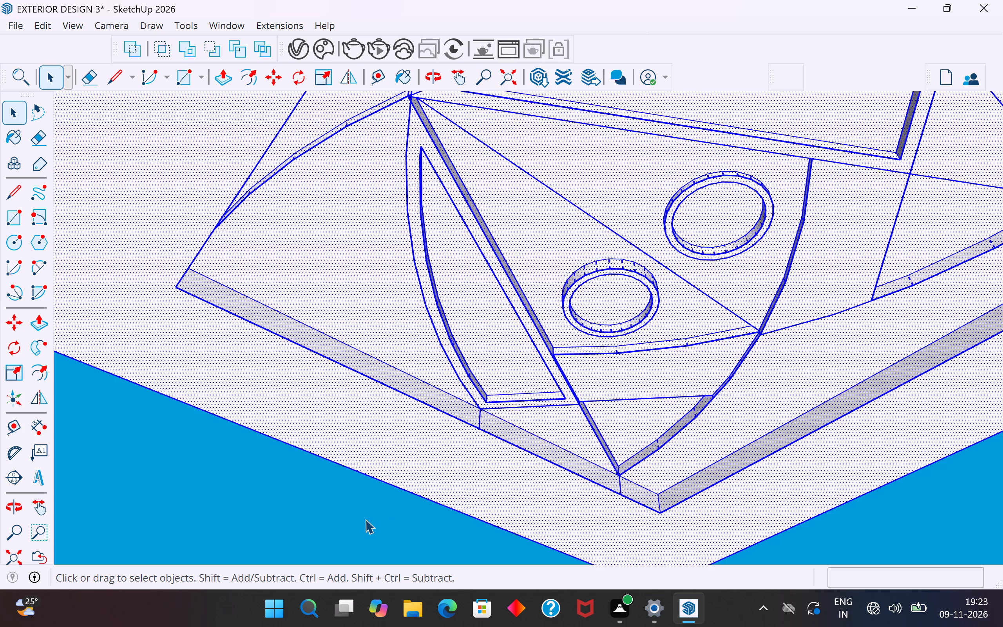
Delete the two short seam lines on the first side face of the ceiling panel's recess.
{"action": "left_click", "coordinate": [365, 519]}
{"action": "left_click", "coordinate": [479, 419]}
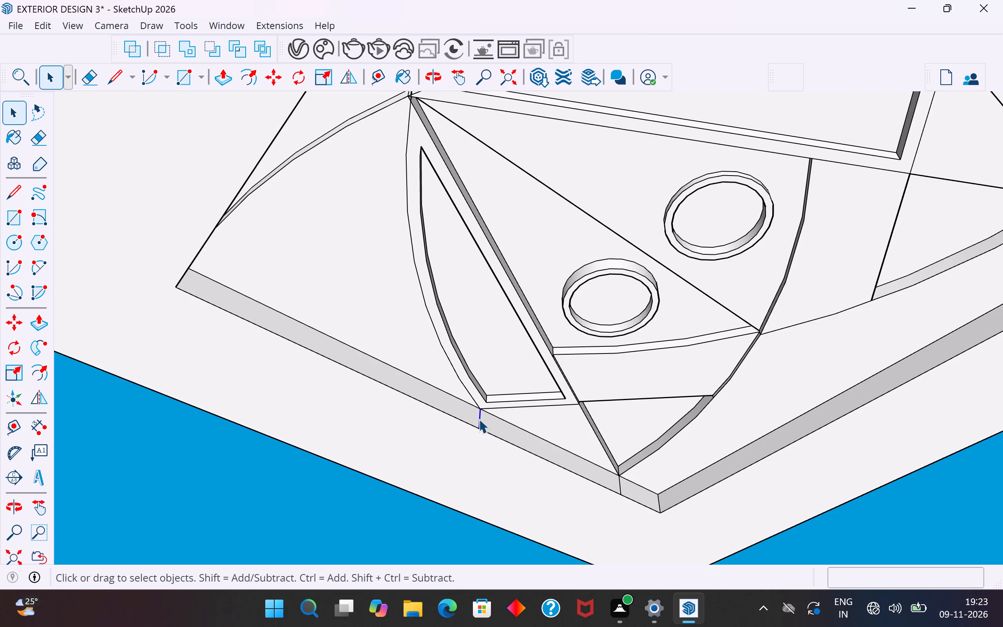
{"action": "key", "text": "Delete"}
{"action": "scroll", "coordinate": [512, 405], "scroll_direction": "down", "scroll_amount": 2}
{"action": "scroll", "coordinate": [607, 479], "scroll_direction": "up", "scroll_amount": 4}
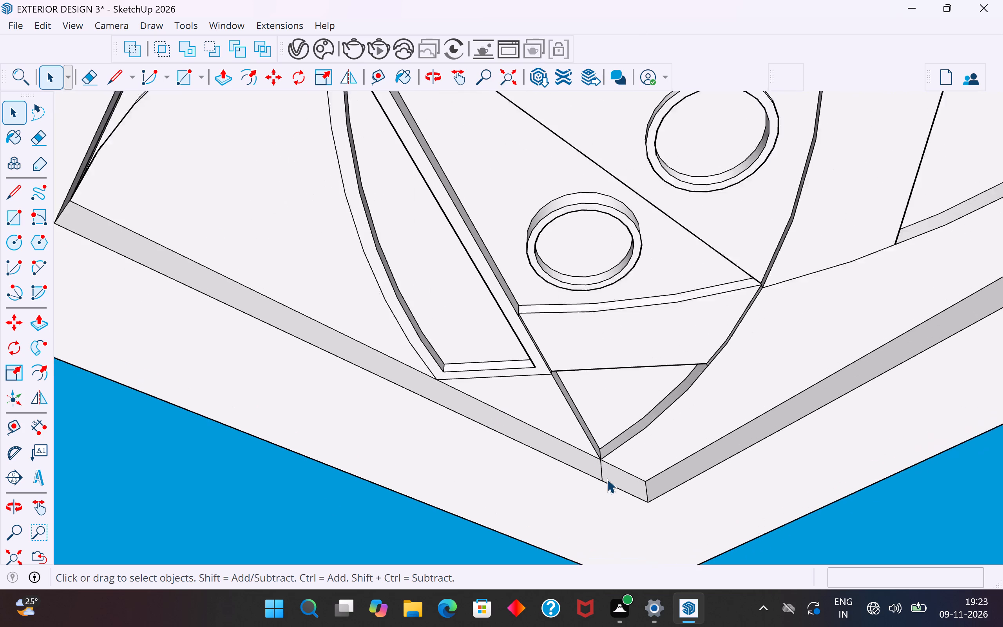
{"action": "left_click", "coordinate": [599, 465]}
{"action": "key", "text": "Delete"}
Delete the two matching short seam lines on the other side face of the panel's recess.
{"action": "scroll", "coordinate": [585, 489], "scroll_direction": "down", "scroll_amount": 10}
{"action": "middle_click_drag", "start_coordinate": [609, 463], "coordinate": [730, 428]}
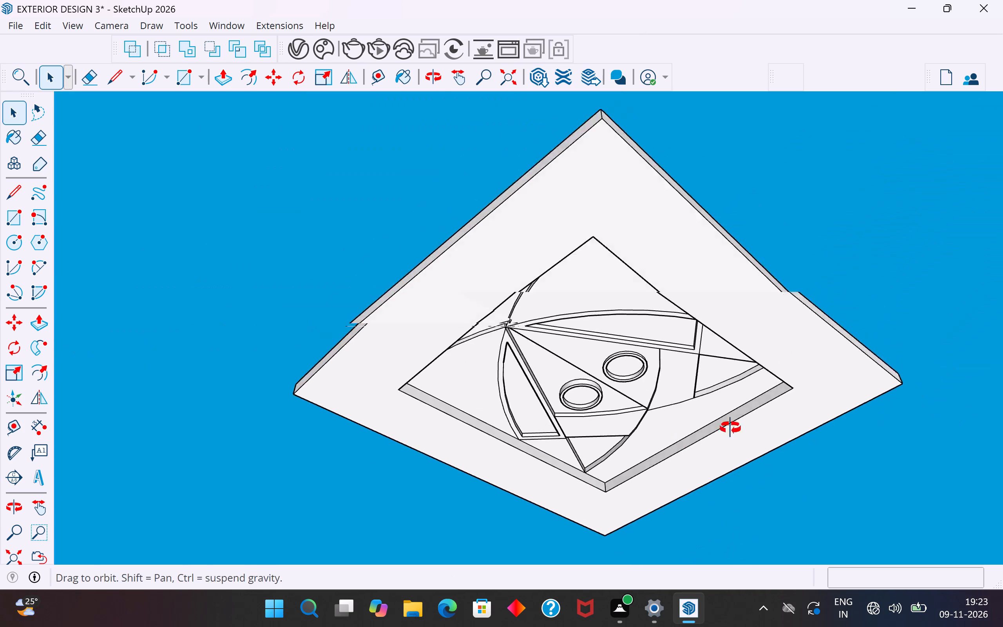
{"action": "middle_click_drag", "start_coordinate": [730, 428], "coordinate": [986, 460]}
{"action": "middle_click_drag", "start_coordinate": [578, 471], "coordinate": [676, 457]}
{"action": "scroll", "coordinate": [612, 457], "scroll_direction": "up", "scroll_amount": 9}
{"action": "middle_click_drag", "start_coordinate": [563, 511], "coordinate": [606, 540]}
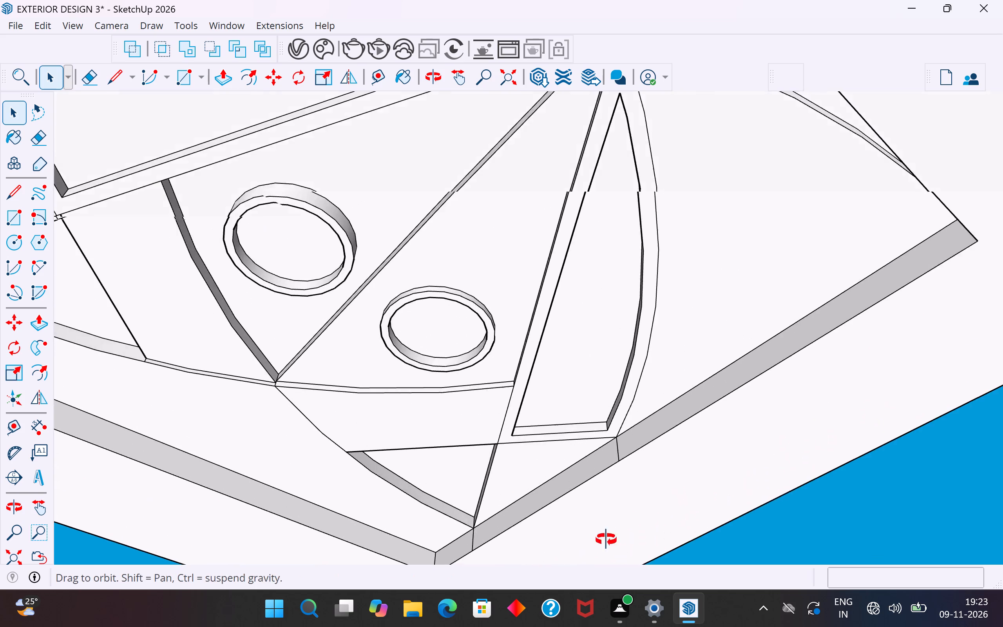
{"action": "middle_click_drag", "start_coordinate": [606, 540], "coordinate": [632, 554]}
{"action": "scroll", "coordinate": [584, 453], "scroll_direction": "up", "scroll_amount": 5}
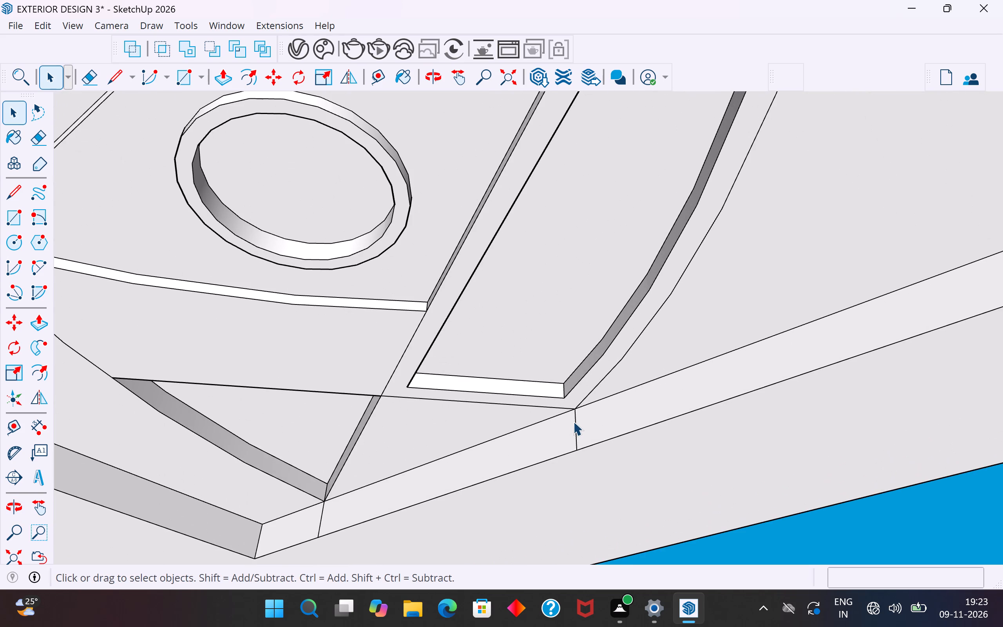
{"action": "left_click", "coordinate": [573, 421]}
{"action": "key", "text": "Delete"}
{"action": "left_click", "coordinate": [321, 515]}
{"action": "key", "text": "Delete"}
Copy the panel's upper and lower border faces together about 17' 15/16" from the panel's corner into the free space beside it.
{"action": "scroll", "coordinate": [497, 470], "scroll_direction": "down", "scroll_amount": 6}
{"action": "scroll", "coordinate": [615, 316], "scroll_direction": "down", "scroll_amount": 3}
{"action": "middle_click_drag", "start_coordinate": [637, 295], "coordinate": [528, 597]}
{"action": "middle_click_drag", "start_coordinate": [551, 349], "coordinate": [500, 491]}
{"action": "scroll", "coordinate": [508, 373], "scroll_direction": "down", "scroll_amount": 4}
{"action": "left_click", "coordinate": [751, 484]}
{"action": "scroll", "coordinate": [536, 389], "scroll_direction": "down", "scroll_amount": 5}
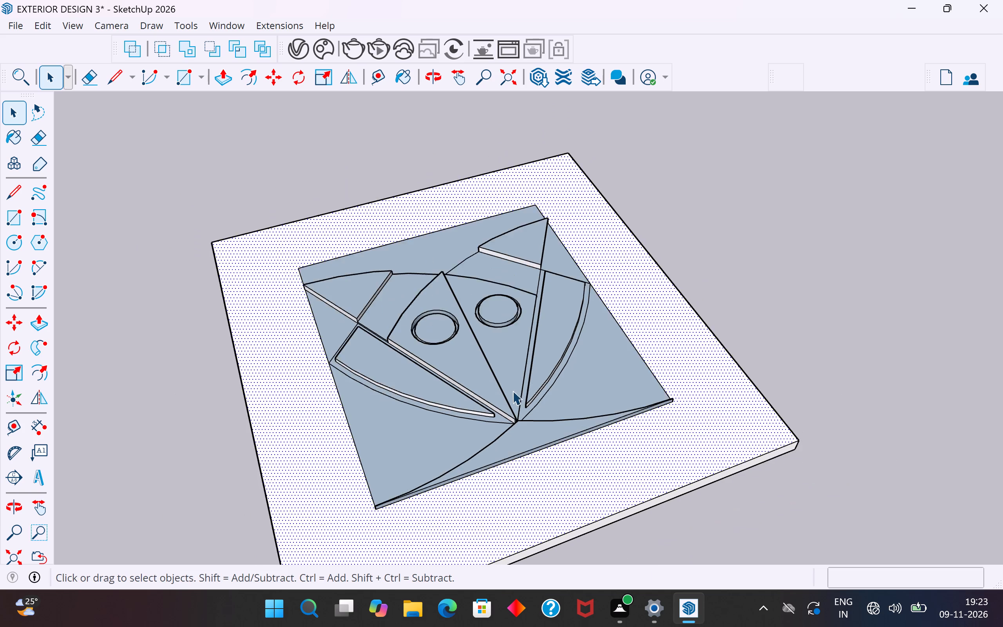
{"action": "middle_click_drag", "start_coordinate": [667, 419], "coordinate": [574, 155]}
{"action": "middle_click_drag", "start_coordinate": [465, 480], "coordinate": [494, 282]}
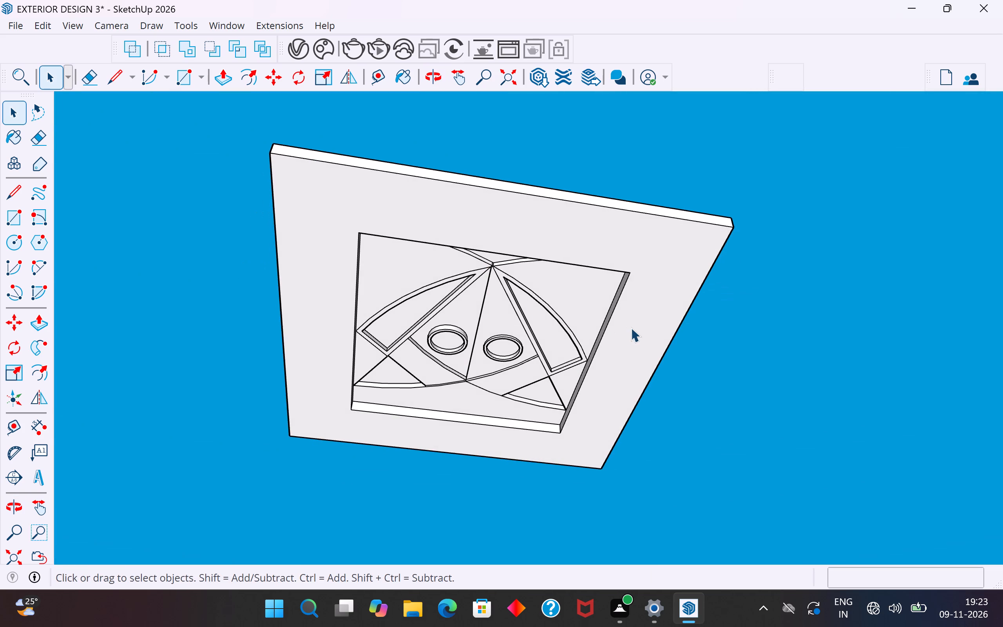
{"action": "left_click", "coordinate": [652, 291], "text": "shift"}
{"action": "scroll", "coordinate": [395, 404], "scroll_direction": "down", "scroll_amount": 4}
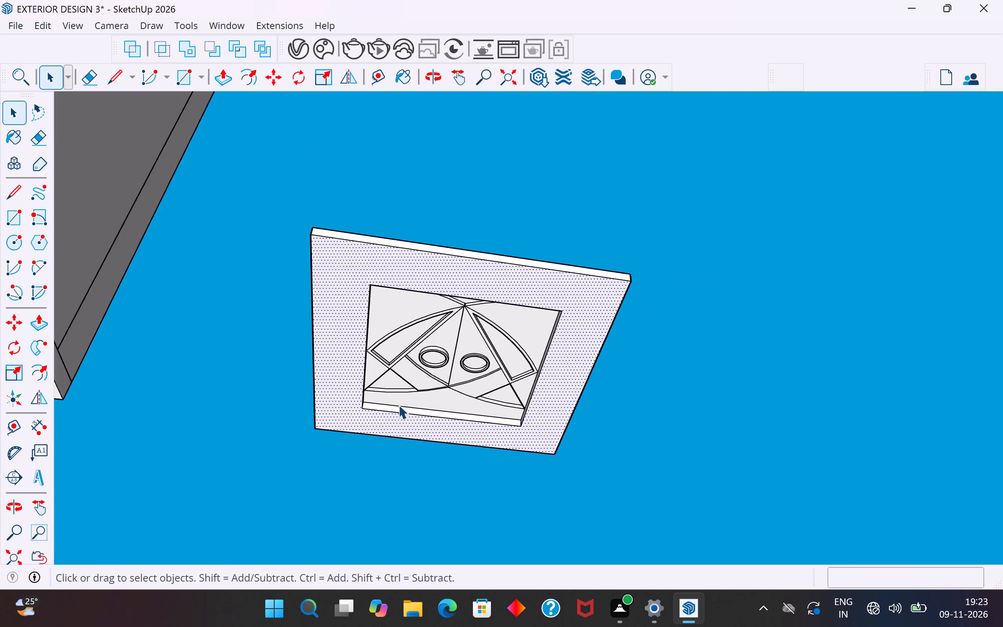
{"action": "scroll", "coordinate": [405, 403], "scroll_direction": "up", "scroll_amount": 3}
{"action": "middle_click_drag", "start_coordinate": [481, 429], "coordinate": [401, 492]}
{"action": "scroll", "coordinate": [442, 352], "scroll_direction": "up", "scroll_amount": 3}
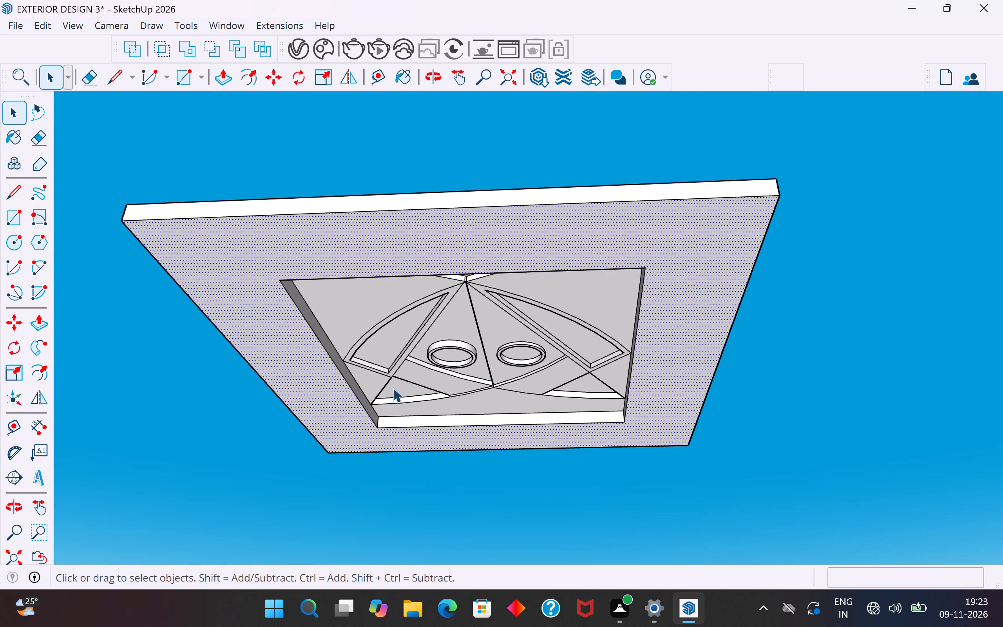
{"action": "scroll", "coordinate": [380, 393], "scroll_direction": "up", "scroll_amount": 8}
{"action": "scroll", "coordinate": [431, 430], "scroll_direction": "down", "scroll_amount": 3}
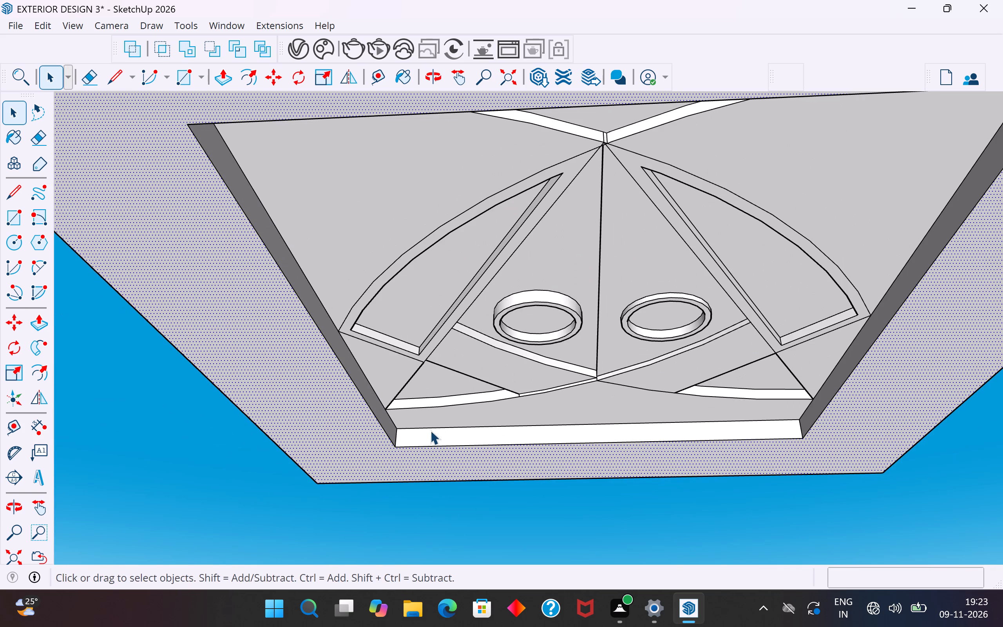
{"action": "key", "text": "m"}
{"action": "scroll", "coordinate": [354, 392], "scroll_direction": "down", "scroll_amount": 4}
{"action": "left_click", "coordinate": [328, 461]}
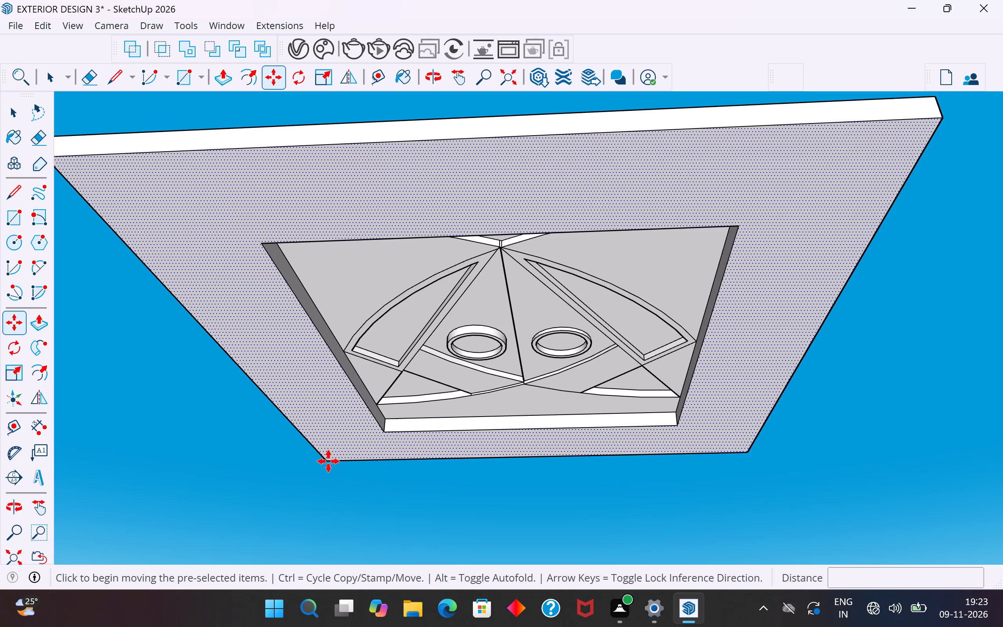
{"action": "scroll", "coordinate": [328, 461], "scroll_direction": "down", "scroll_amount": 6}
{"action": "key", "text": "Escape"}
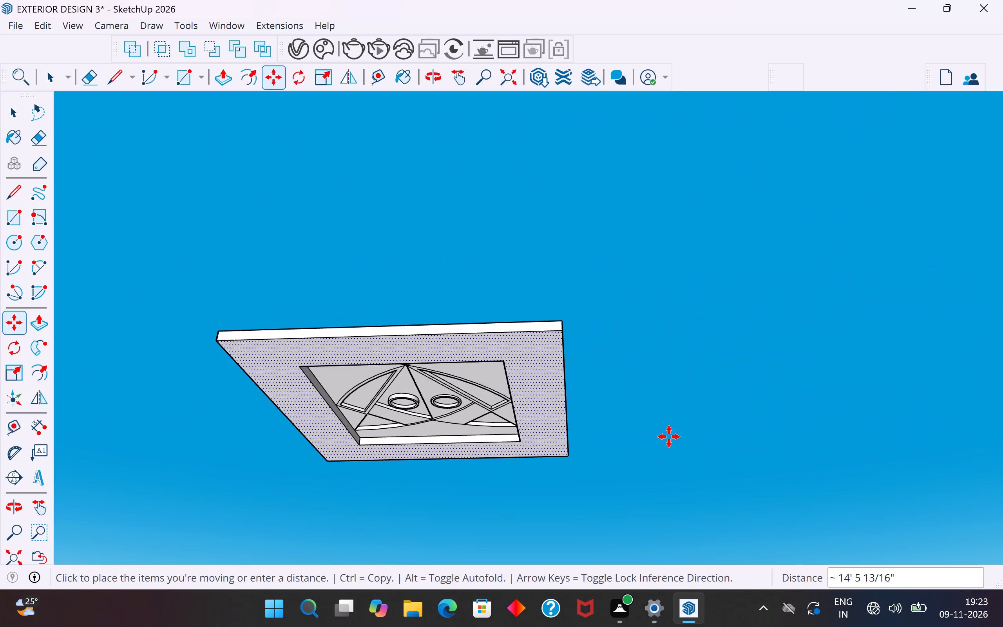
{"action": "left_click", "coordinate": [329, 465], "text": "ctrl"}
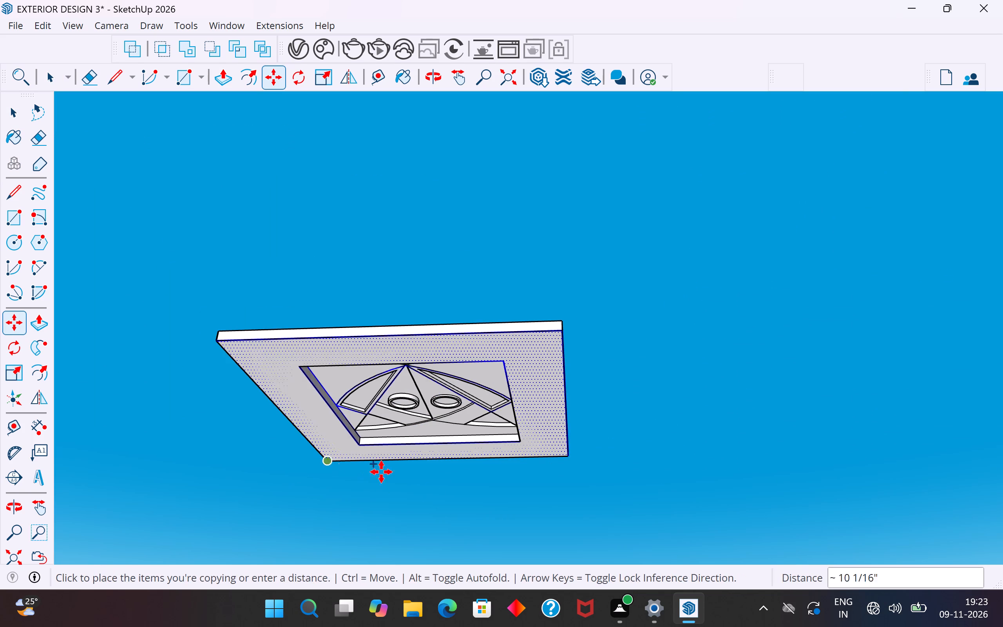
{"action": "left_click", "coordinate": [730, 457]}
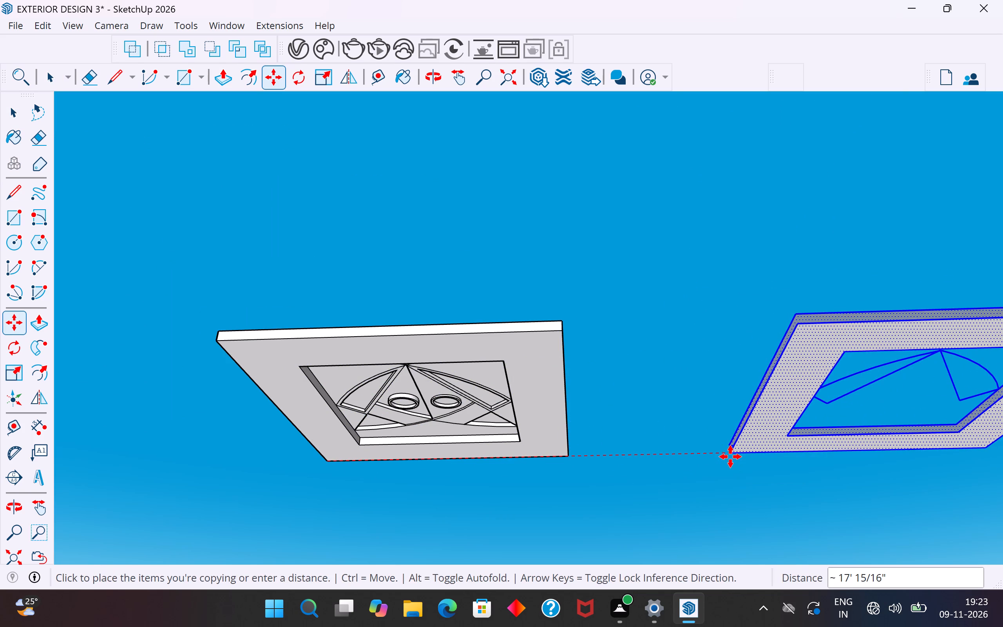
{"action": "left_click", "coordinate": [11, 116]}
{"action": "left_click", "coordinate": [395, 239]}
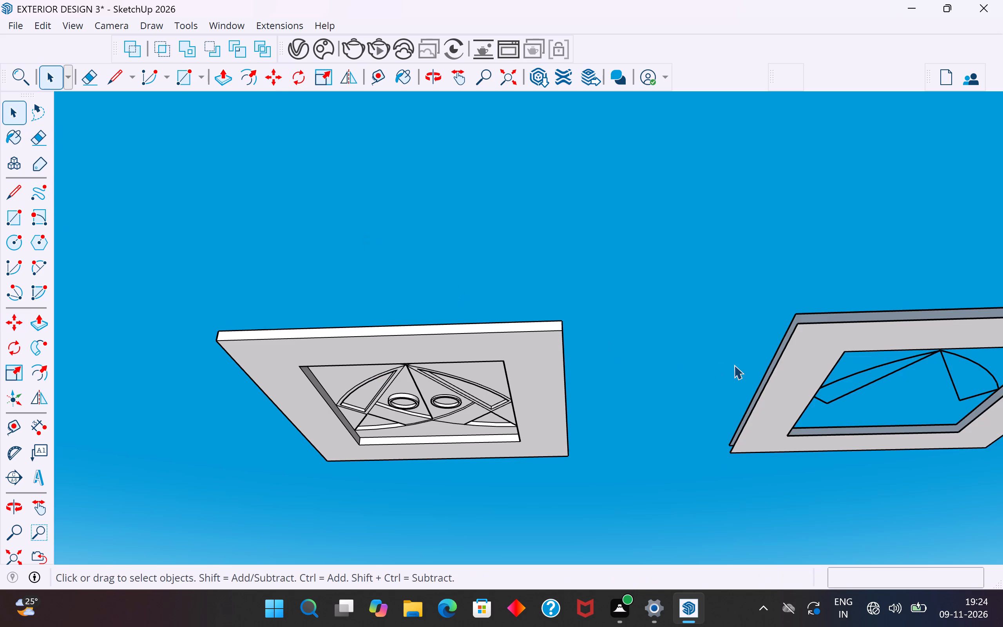
Delete the original panel's upper and lower border faces and its outer side strips, keeping the patterned centre.
{"action": "scroll", "coordinate": [734, 365], "scroll_direction": "down", "scroll_amount": 4}
{"action": "scroll", "coordinate": [494, 356], "scroll_direction": "down", "scroll_amount": 5}
{"action": "middle_click_drag", "start_coordinate": [889, 371], "coordinate": [792, 254]}
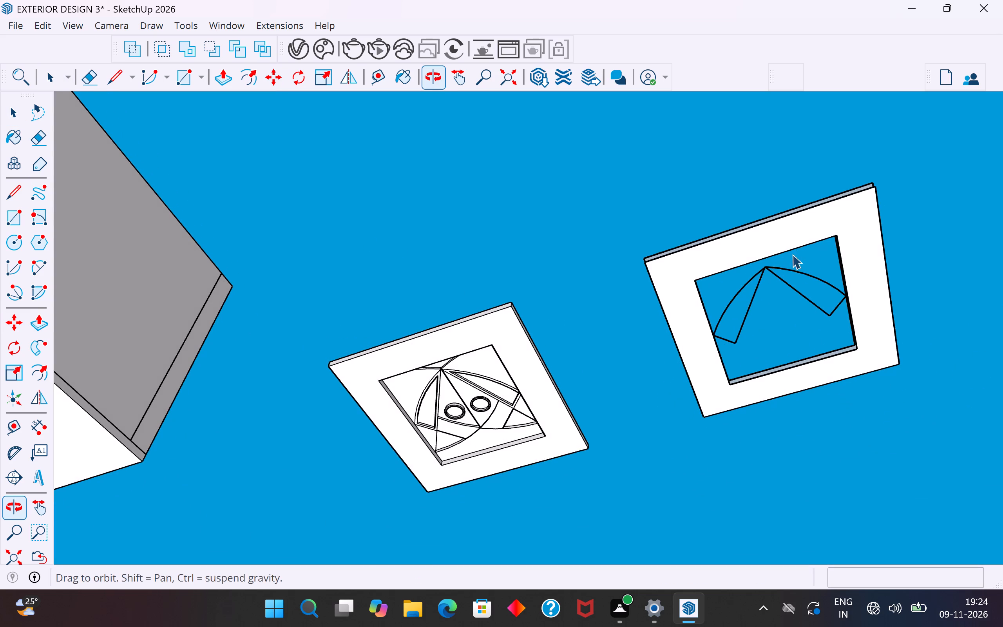
{"action": "scroll", "coordinate": [743, 290], "scroll_direction": "up", "scroll_amount": 4}
{"action": "middle_click_drag", "start_coordinate": [402, 446], "coordinate": [505, 510]}
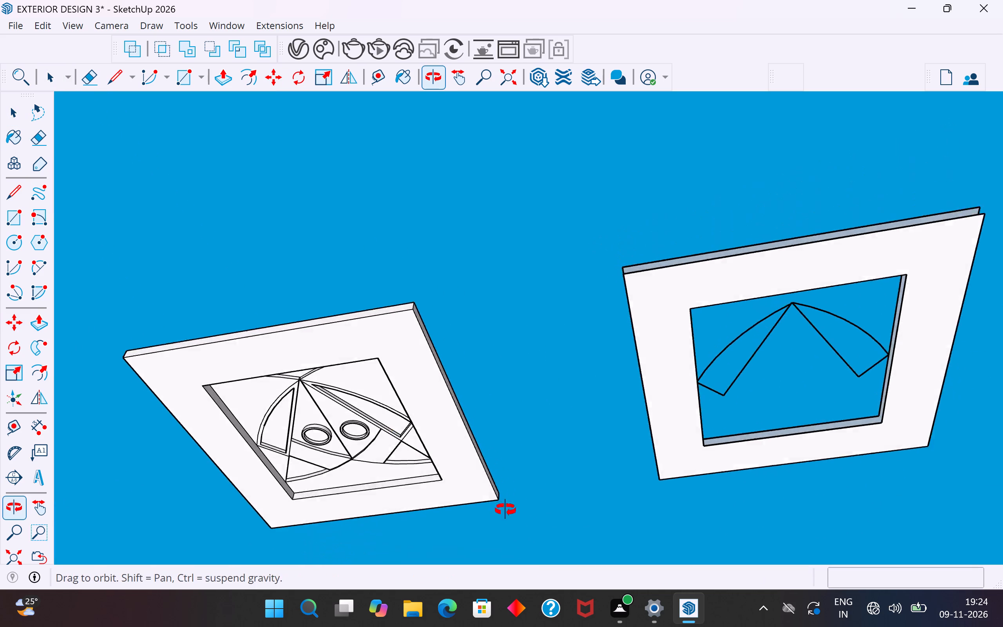
{"action": "middle_click_drag", "start_coordinate": [505, 510], "coordinate": [526, 544]}
{"action": "left_click", "coordinate": [424, 378]}
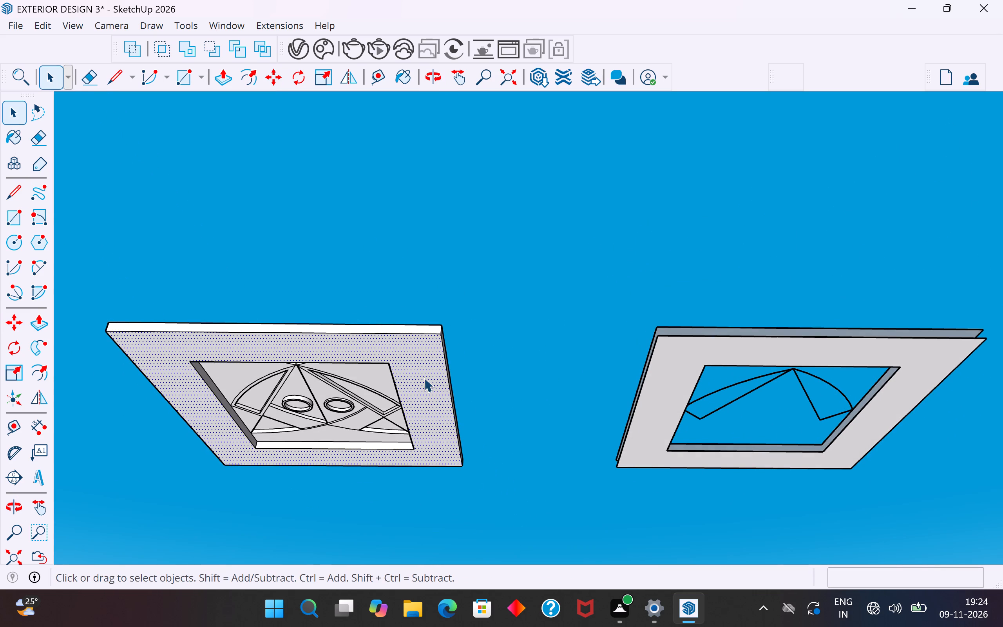
{"action": "key", "text": "Delete"}
{"action": "left_click", "coordinate": [424, 378]}
{"action": "key", "text": "Delete"}
{"action": "left_click_drag", "start_coordinate": [466, 299], "coordinate": [431, 480]}
{"action": "key", "text": "Delete"}
{"action": "left_click_drag", "start_coordinate": [161, 290], "coordinate": [125, 382]}
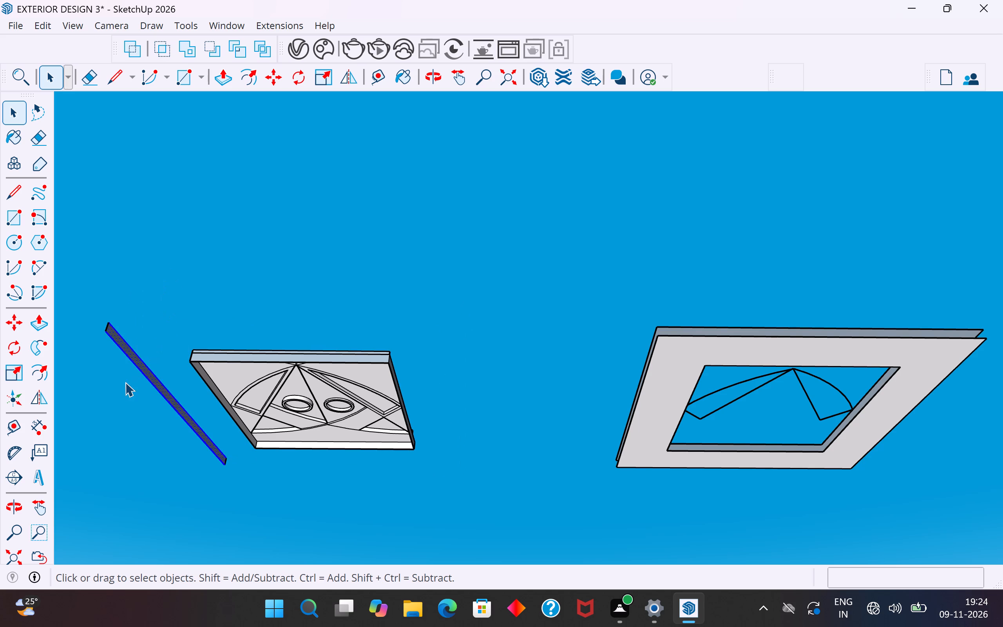
{"action": "key", "text": "Delete"}
Delete the stray short vertical edges left beside the patterned centre piece.
{"action": "middle_click_drag", "start_coordinate": [225, 431], "coordinate": [258, 626]}
{"action": "scroll", "coordinate": [212, 440], "scroll_direction": "down", "scroll_amount": 3}
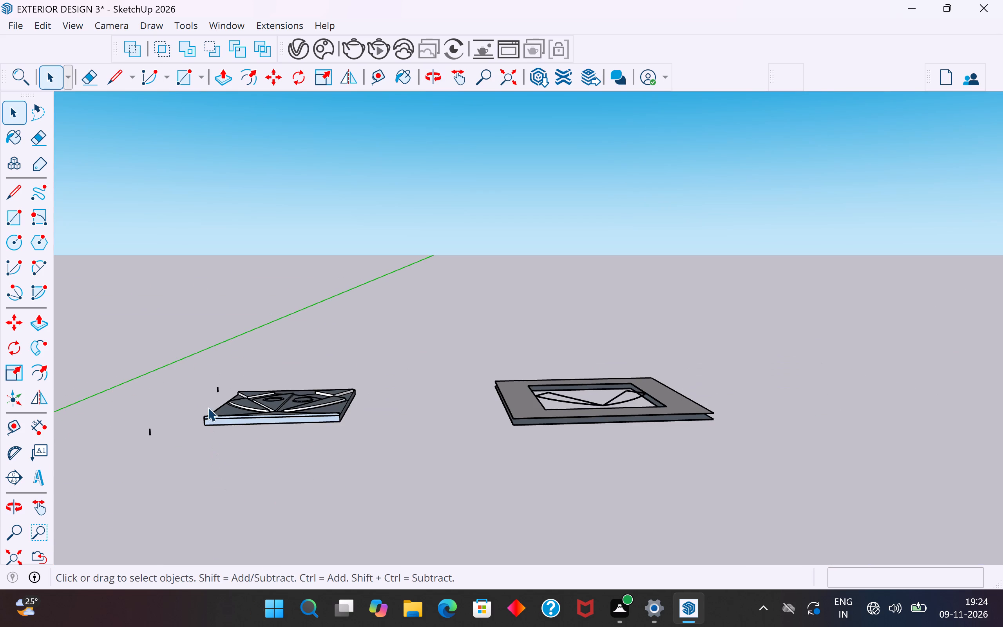
{"action": "middle_click_drag", "start_coordinate": [204, 399], "coordinate": [263, 474]}
{"action": "scroll", "coordinate": [426, 338], "scroll_direction": "down", "scroll_amount": 3}
{"action": "left_click_drag", "start_coordinate": [240, 363], "coordinate": [215, 440]}
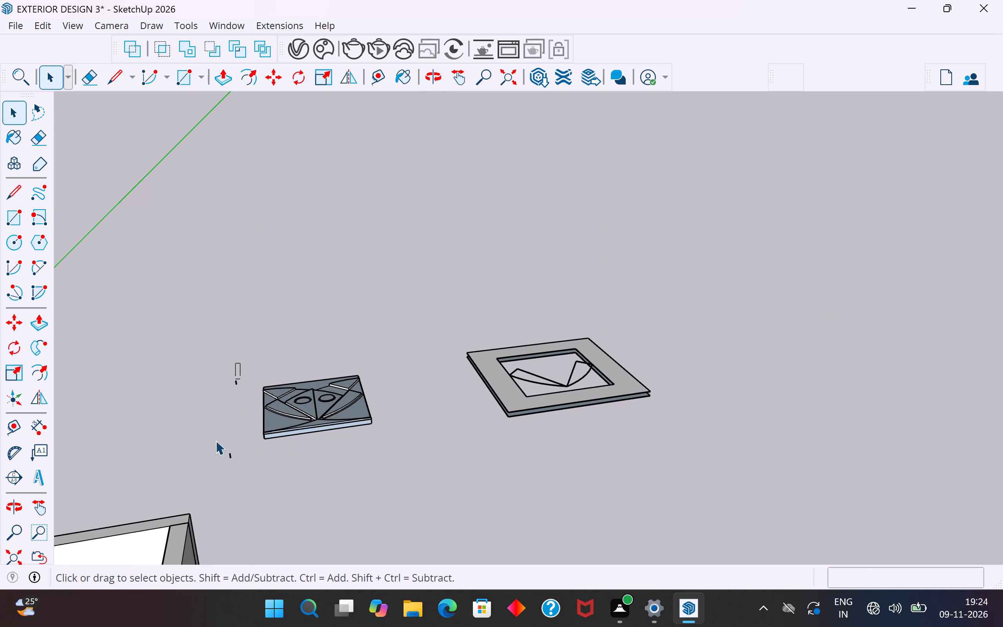
{"action": "left_click_drag", "start_coordinate": [215, 440], "coordinate": [208, 475]}
{"action": "key", "text": "Delete"}
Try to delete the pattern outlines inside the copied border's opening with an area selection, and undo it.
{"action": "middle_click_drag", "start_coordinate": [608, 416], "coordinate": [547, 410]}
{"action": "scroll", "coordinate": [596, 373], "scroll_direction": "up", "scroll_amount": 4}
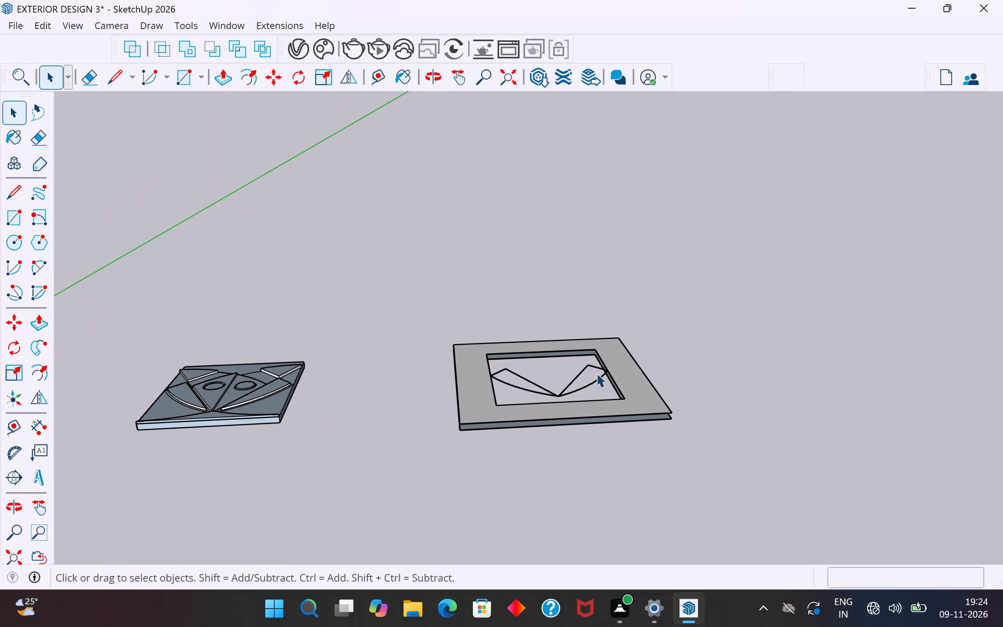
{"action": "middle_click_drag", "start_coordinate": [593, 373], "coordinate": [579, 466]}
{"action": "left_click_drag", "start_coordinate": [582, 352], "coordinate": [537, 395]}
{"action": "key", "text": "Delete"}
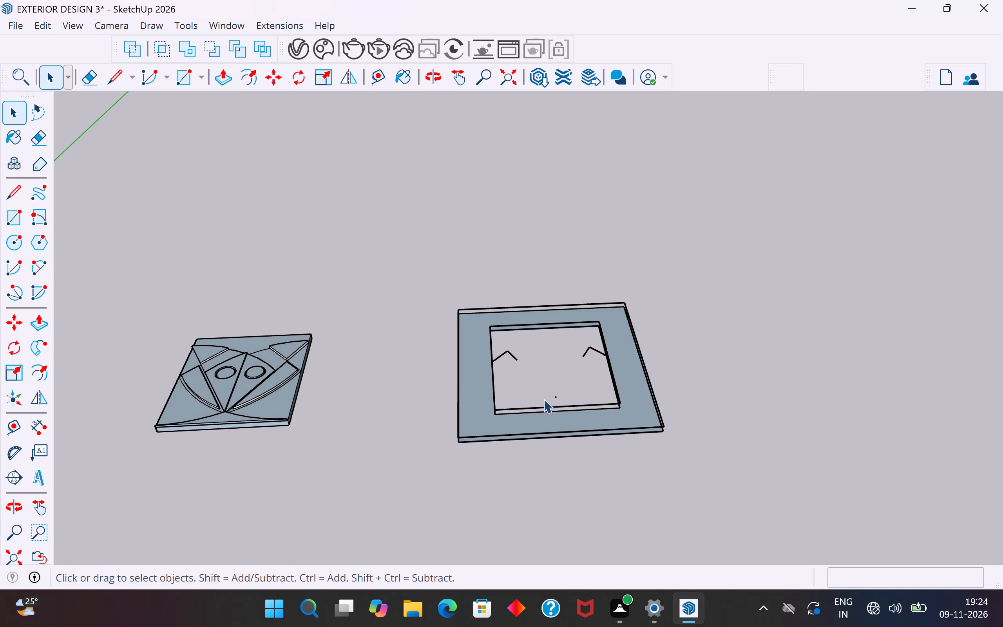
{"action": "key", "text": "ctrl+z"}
Delete one leaf-shaped pattern outline inside the copied border's opening: its arc, long straight edge and short end edge.
{"action": "scroll", "coordinate": [576, 358], "scroll_direction": "up", "scroll_amount": 8, "text": "ctrl"}
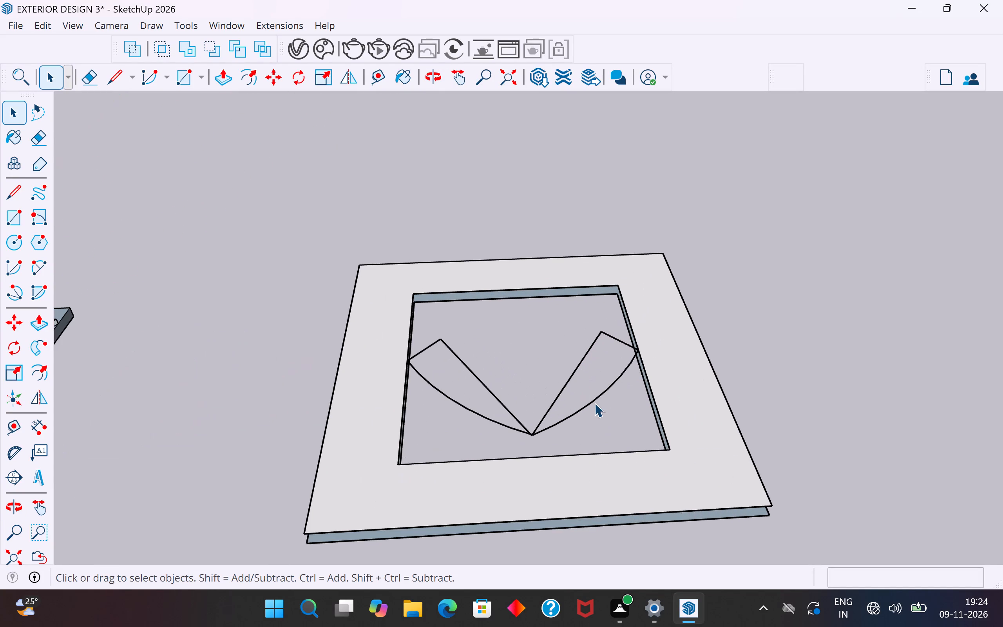
{"action": "left_click", "coordinate": [595, 403]}
{"action": "key", "text": "Delete"}
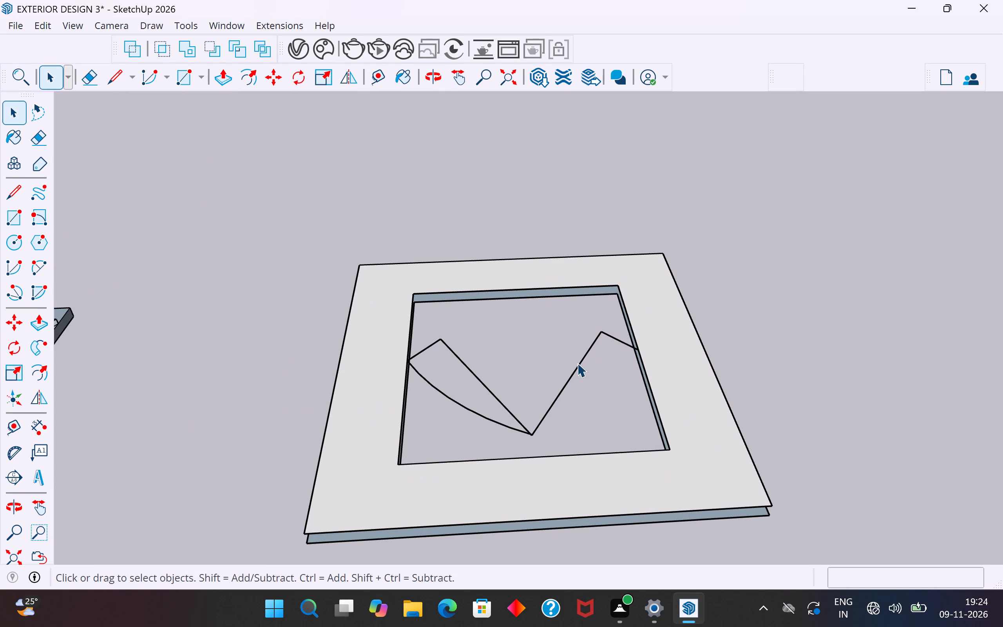
{"action": "left_click", "coordinate": [577, 363]}
{"action": "key", "text": "Delete"}
{"action": "left_click_drag", "start_coordinate": [615, 334], "coordinate": [586, 367]}
{"action": "key", "text": "Delete"}
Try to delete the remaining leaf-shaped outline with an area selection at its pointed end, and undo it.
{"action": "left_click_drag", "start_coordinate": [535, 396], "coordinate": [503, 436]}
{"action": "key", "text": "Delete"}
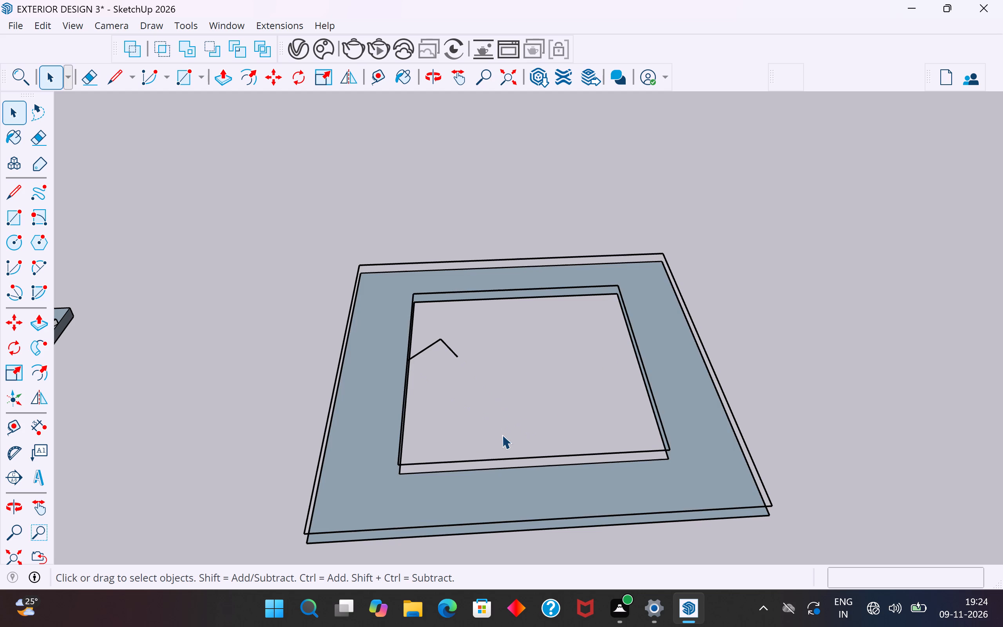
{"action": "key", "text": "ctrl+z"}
Delete the remaining leaf-shaped outline in the copied border's opening: its arc, short end edge and long straight edge.
{"action": "scroll", "coordinate": [451, 377], "scroll_direction": "up", "scroll_amount": 5, "text": "ctrl"}
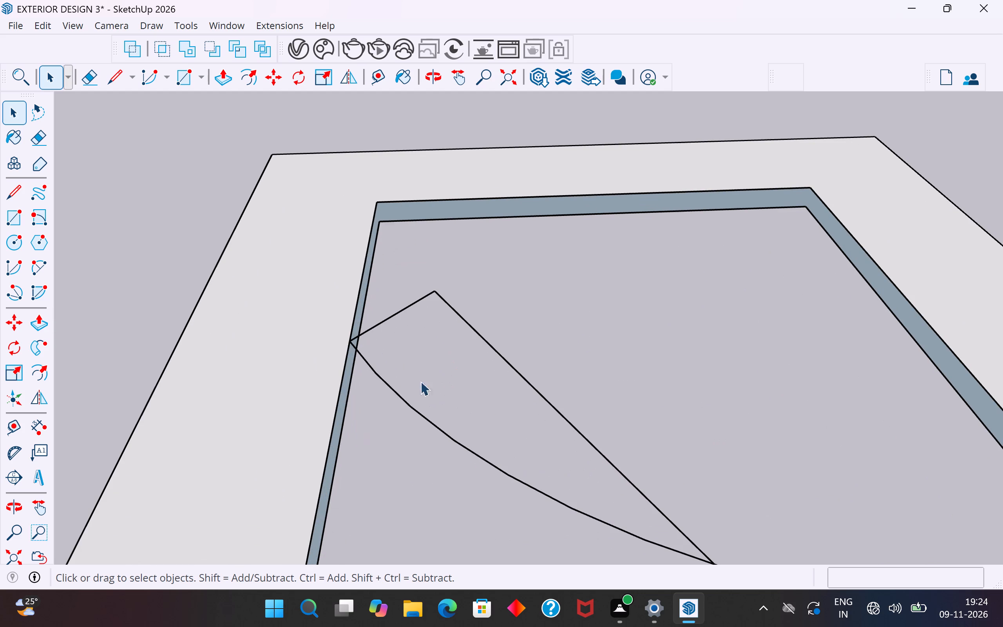
{"action": "left_click", "coordinate": [395, 398]}
{"action": "left_click", "coordinate": [400, 398]}
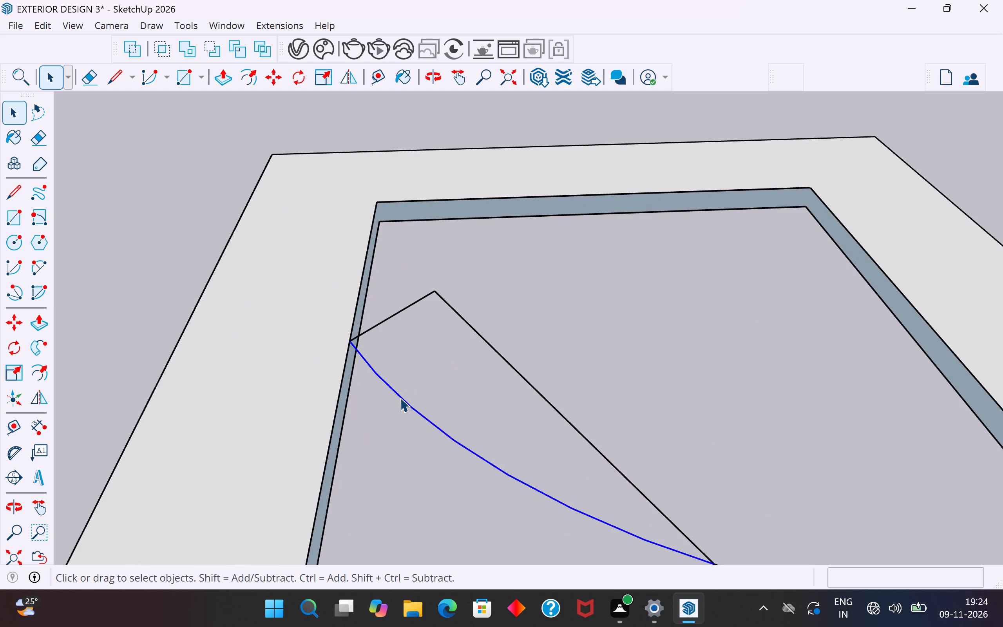
{"action": "key", "text": "Delete"}
{"action": "left_click", "coordinate": [400, 312]}
{"action": "key", "text": "Delete"}
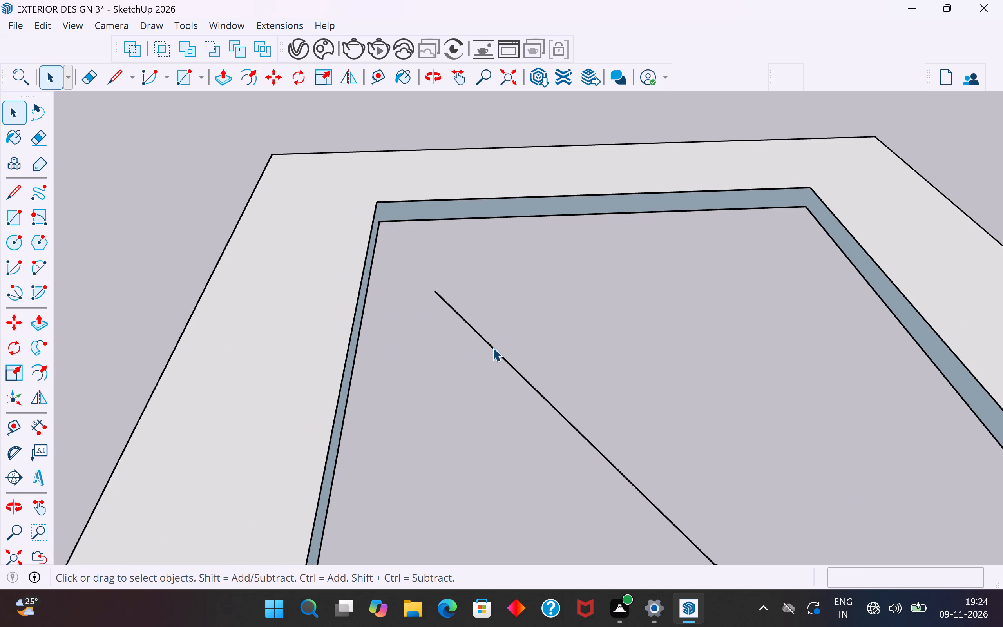
{"action": "left_click", "coordinate": [492, 347]}
{"action": "key", "text": "Delete"}
{"action": "left_click_drag", "start_coordinate": [489, 297], "coordinate": [435, 351]}
{"action": "key", "text": "Delete"}
Delete the tiny leftover edge floating inside the copied border's opening.
{"action": "scroll", "coordinate": [447, 375], "scroll_direction": "down", "scroll_amount": 7}
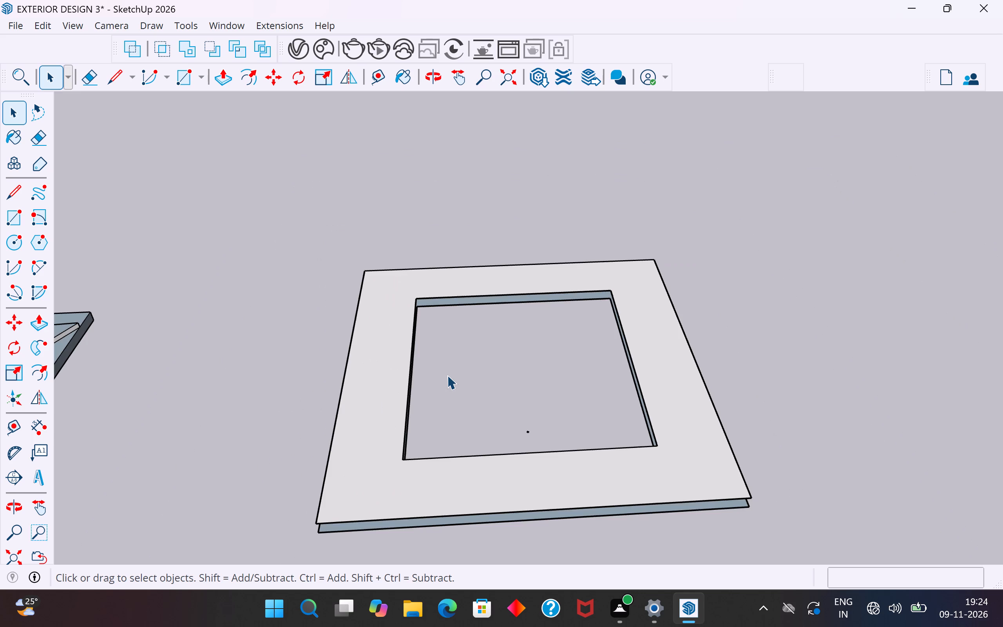
{"action": "scroll", "coordinate": [447, 375], "scroll_direction": "down", "scroll_amount": 4}
{"action": "middle_click_drag", "start_coordinate": [507, 420], "coordinate": [583, 292]}
{"action": "scroll", "coordinate": [607, 390], "scroll_direction": "up", "scroll_amount": 4}
{"action": "middle_click_drag", "start_coordinate": [478, 395], "coordinate": [443, 460]}
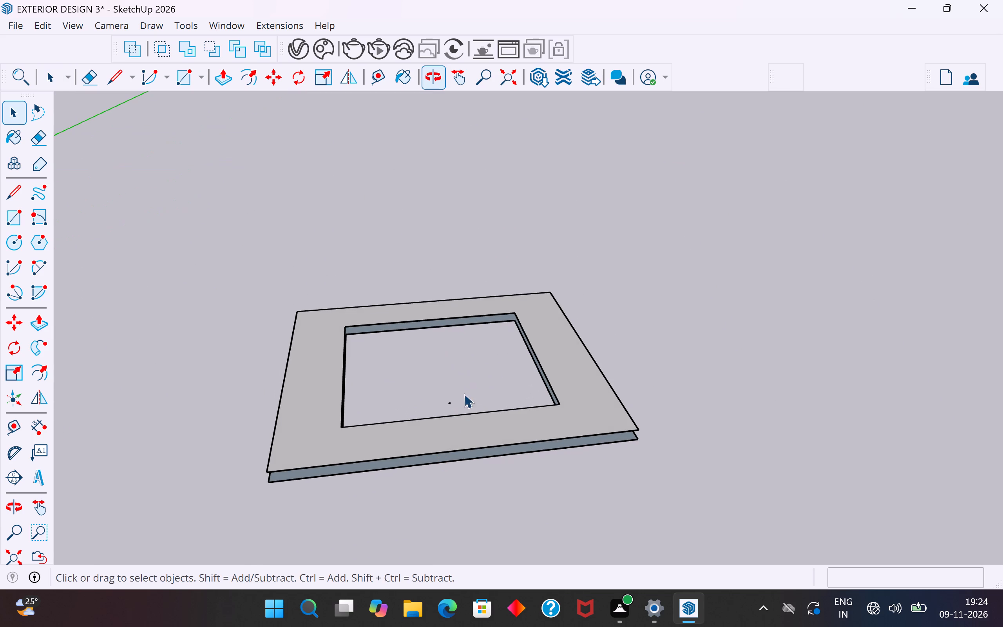
{"action": "left_click_drag", "start_coordinate": [473, 375], "coordinate": [435, 410]}
{"action": "key", "text": "Delete"}
Close the copied border's open outer sides by drawing three upright rectangles between its upper and lower corners.
{"action": "middle_click_drag", "start_coordinate": [534, 440], "coordinate": [704, 428]}
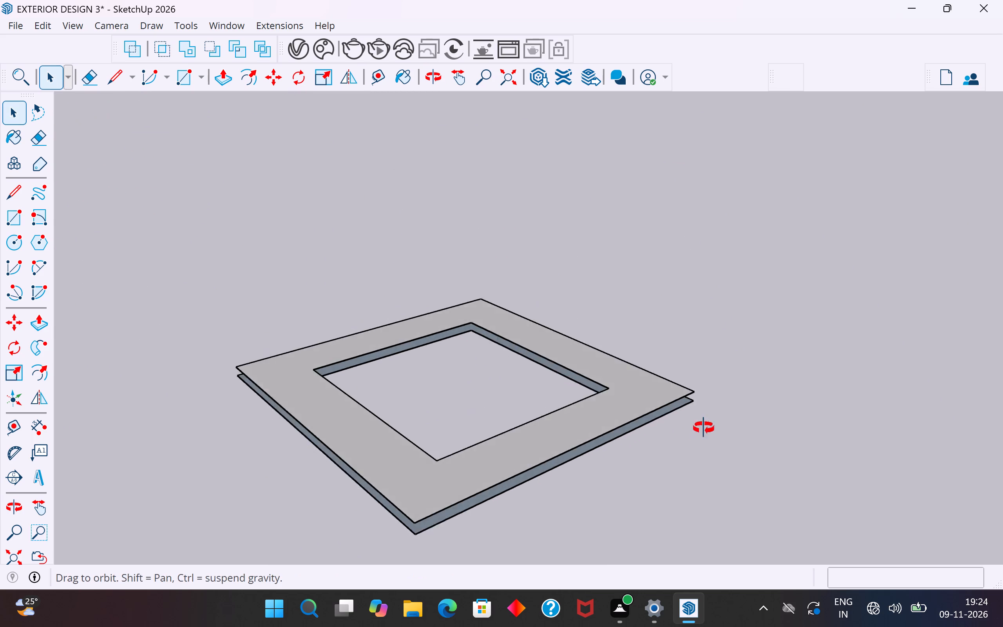
{"action": "middle_click_drag", "start_coordinate": [704, 428], "coordinate": [748, 334]}
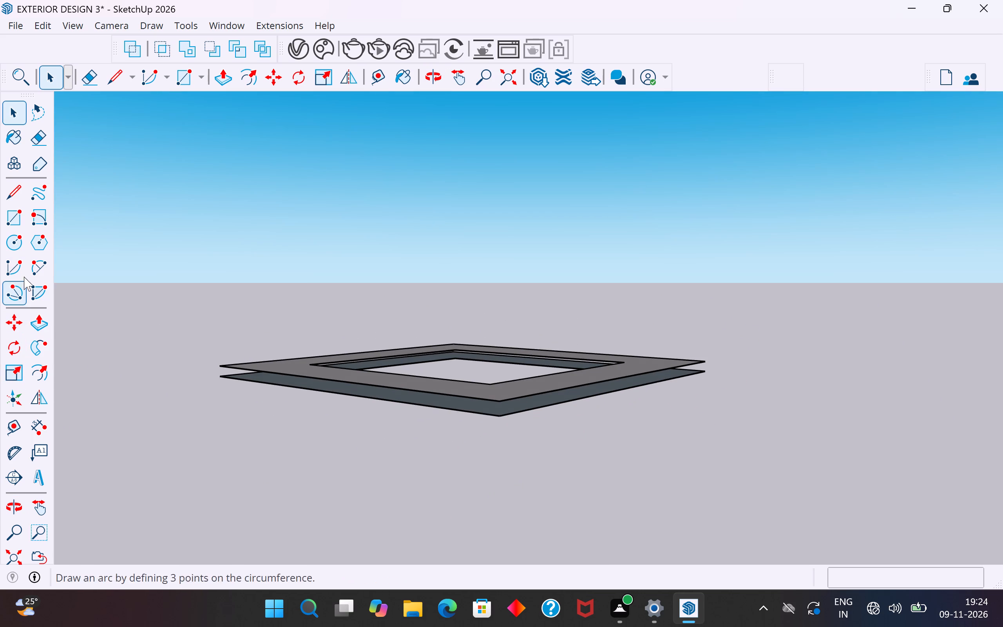
{"action": "left_click", "coordinate": [17, 219]}
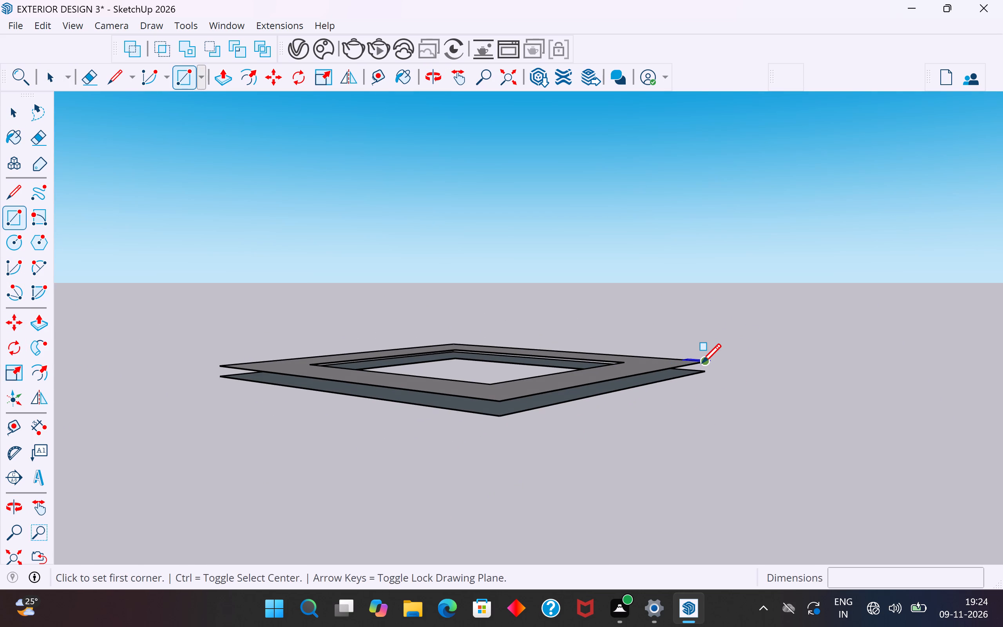
{"action": "left_click", "coordinate": [702, 365]}
{"action": "left_click", "coordinate": [501, 420]}
{"action": "middle_click_drag", "start_coordinate": [645, 457], "coordinate": [833, 471]}
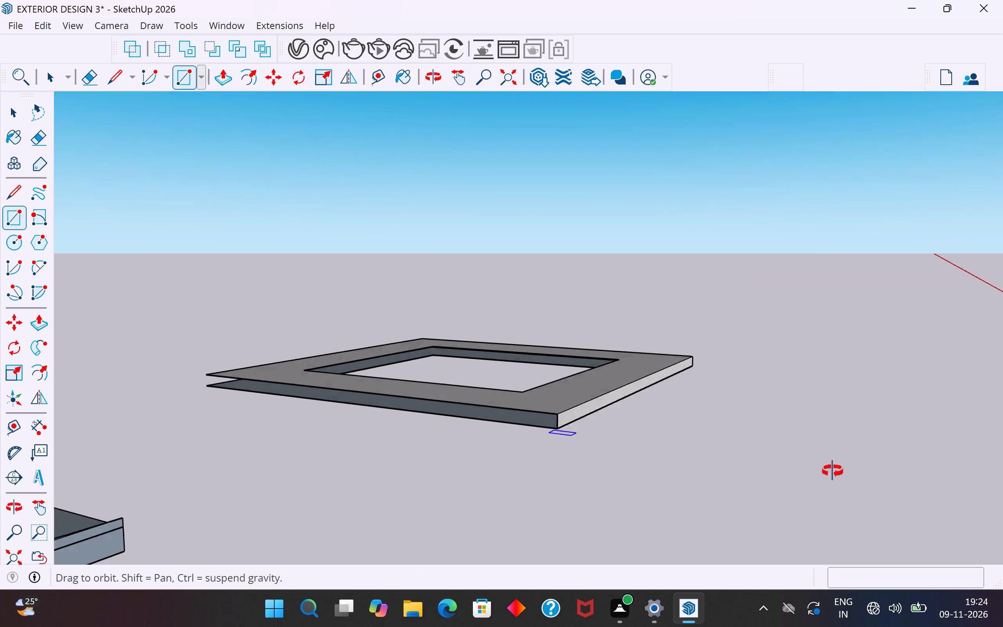
{"action": "middle_click_drag", "start_coordinate": [833, 471], "coordinate": [927, 463]}
{"action": "middle_click_drag", "start_coordinate": [504, 456], "coordinate": [757, 490]}
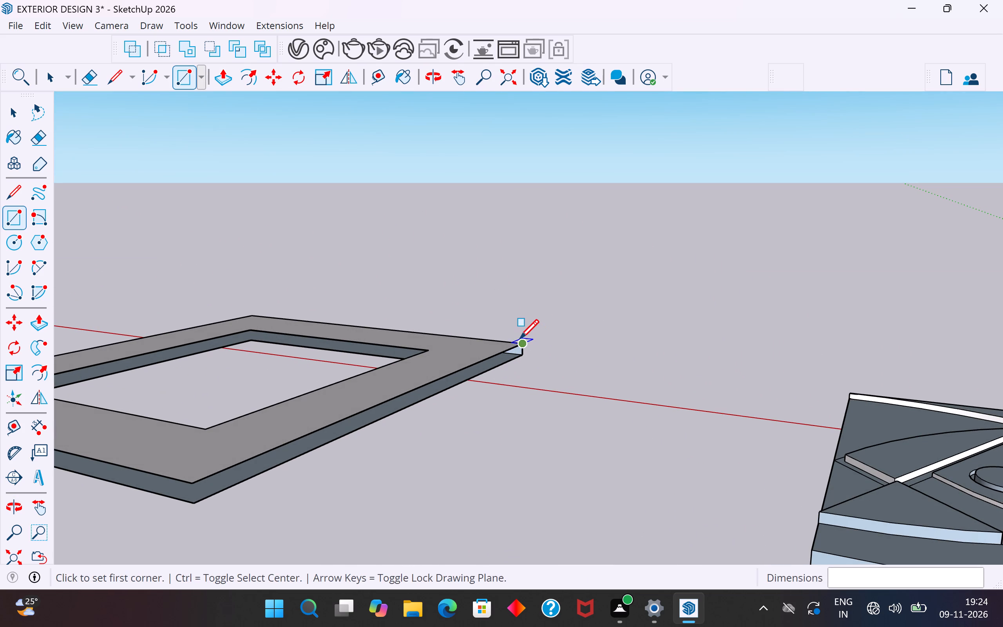
{"action": "left_click", "coordinate": [520, 341]}
{"action": "left_click", "coordinate": [193, 506]}
{"action": "scroll", "coordinate": [809, 460], "scroll_direction": "down", "scroll_amount": 5}
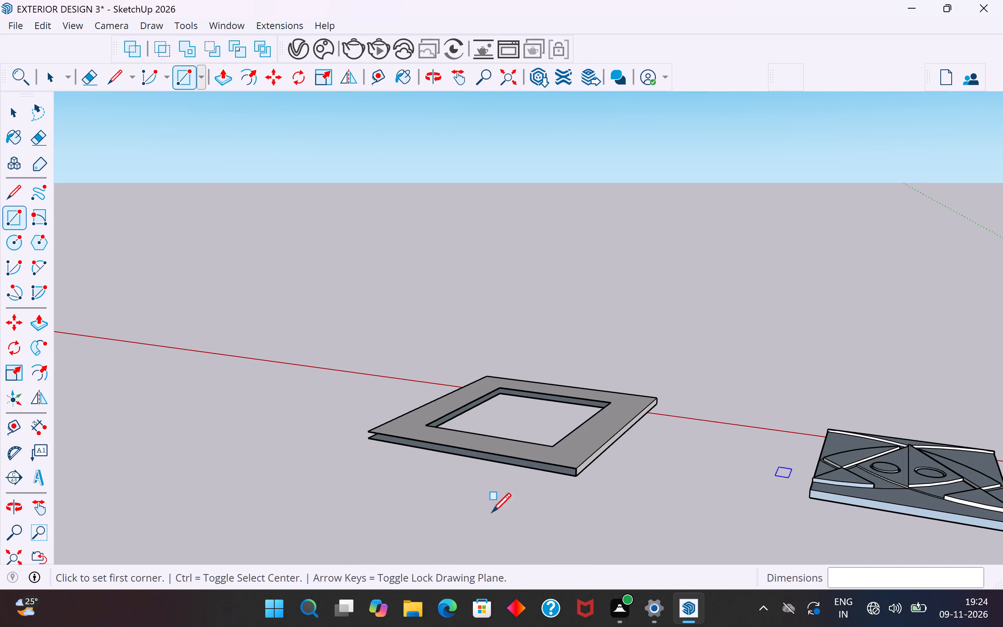
{"action": "middle_click_drag", "start_coordinate": [595, 514], "coordinate": [971, 518]}
{"action": "scroll", "coordinate": [524, 491], "scroll_direction": "up", "scroll_amount": 3}
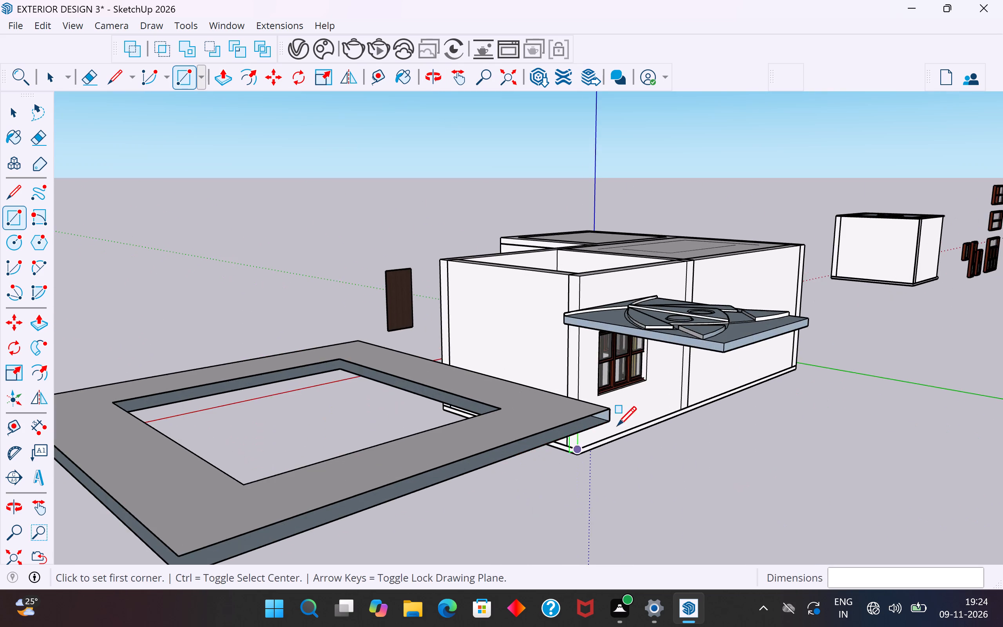
{"action": "scroll", "coordinate": [617, 428], "scroll_direction": "down", "scroll_amount": 3}
{"action": "left_click", "coordinate": [438, 491]}
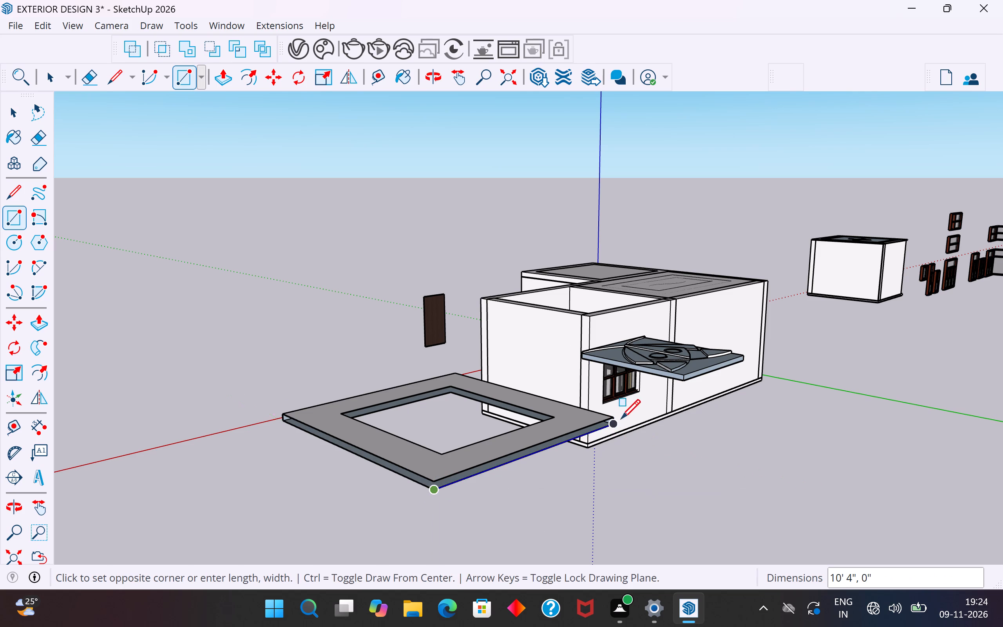
{"action": "left_click", "coordinate": [611, 419]}
{"action": "middle_click_drag", "start_coordinate": [374, 497], "coordinate": [583, 498]}
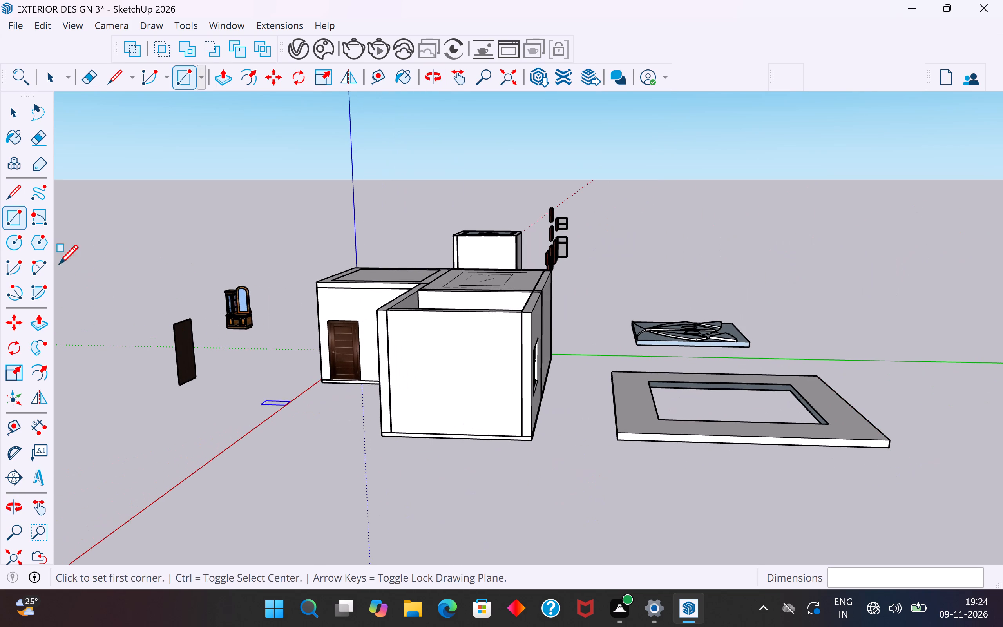
{"action": "left_click", "coordinate": [17, 115]}
{"action": "left_click", "coordinate": [174, 209]}
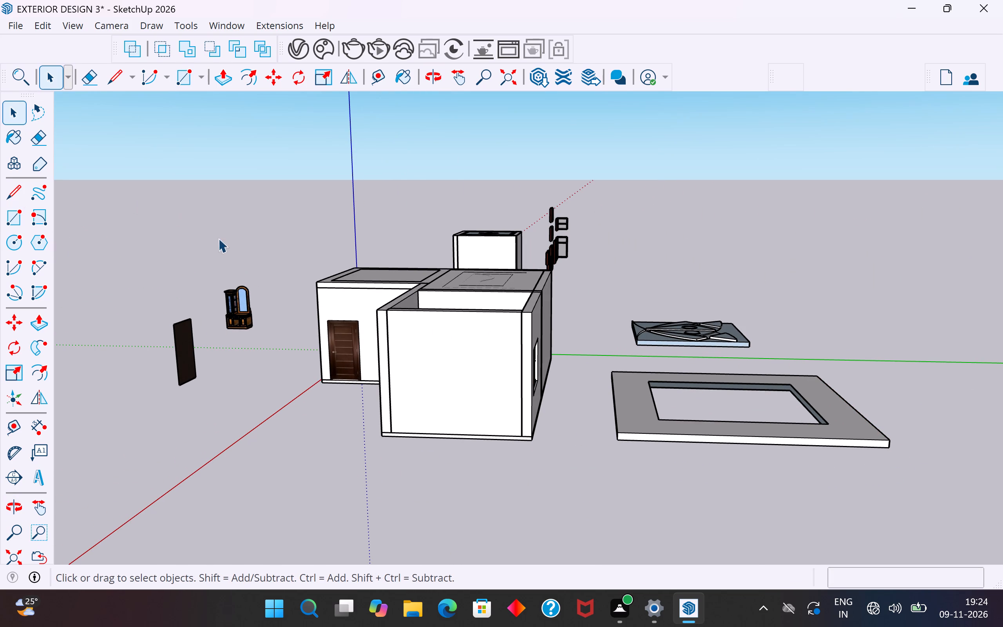
Draw vertical lines about 3 13/16" long at two inner corners of the border's opening to close its inner sides.
{"action": "scroll", "coordinate": [619, 405], "scroll_direction": "down", "scroll_amount": 5}
{"action": "middle_click", "coordinate": [697, 409]}
{"action": "middle_click_drag", "start_coordinate": [748, 411], "coordinate": [646, 486]}
{"action": "scroll", "coordinate": [643, 482], "scroll_direction": "up", "scroll_amount": 11}
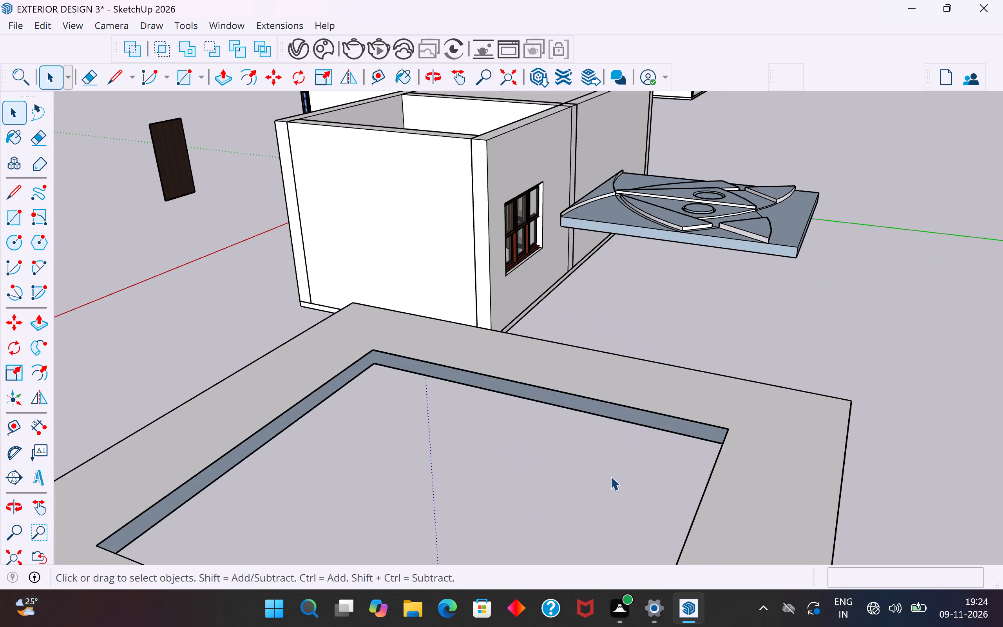
{"action": "middle_click_drag", "start_coordinate": [572, 462], "coordinate": [570, 446]}
{"action": "left_click", "coordinate": [11, 198]}
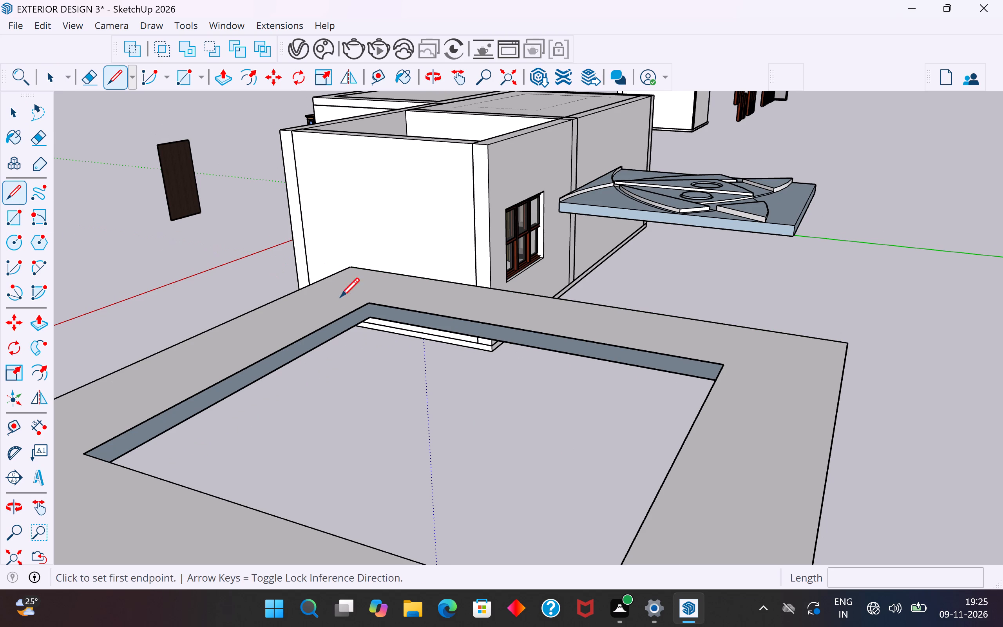
{"action": "left_click", "coordinate": [369, 319]}
{"action": "left_click", "coordinate": [369, 305]}
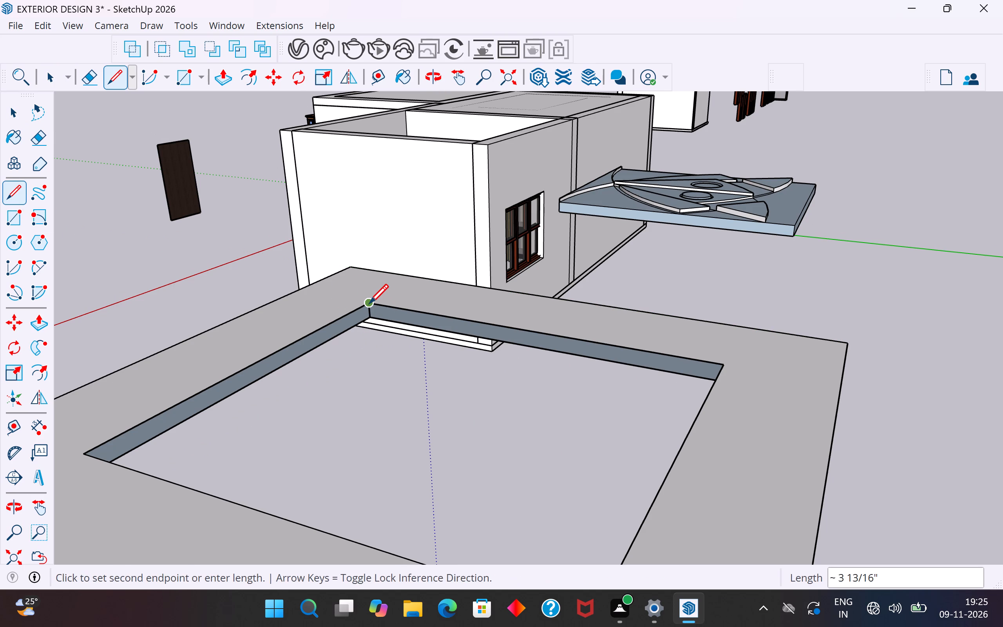
{"action": "key", "text": "Escape"}
{"action": "middle_click_drag", "start_coordinate": [457, 404], "coordinate": [672, 431]}
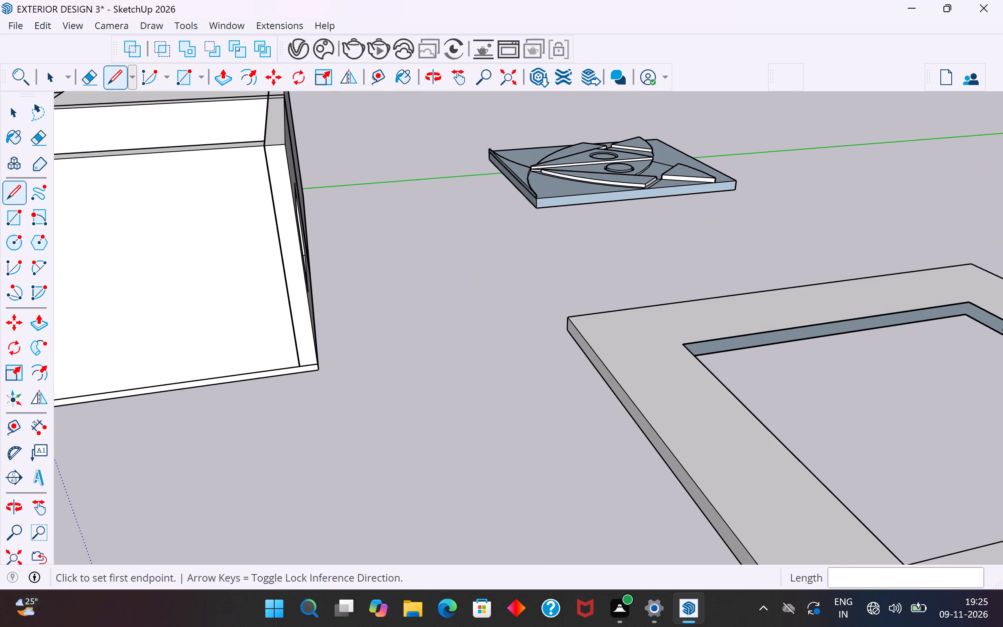
{"action": "scroll", "coordinate": [989, 315], "scroll_direction": "up", "scroll_amount": 8}
{"action": "left_click", "coordinate": [946, 324]}
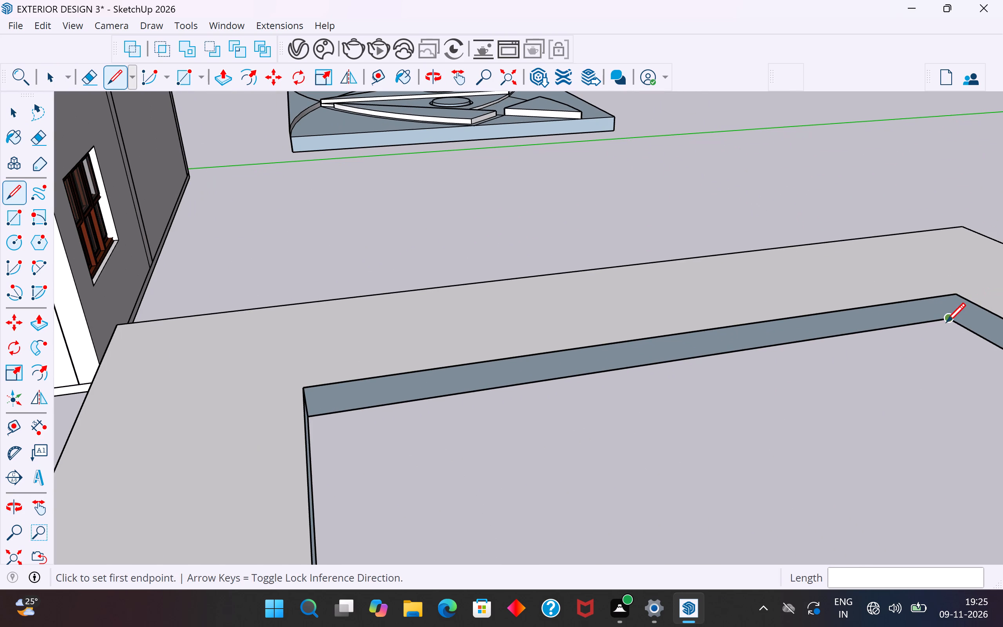
{"action": "left_click", "coordinate": [954, 297]}
{"action": "key", "text": "Escape"}
Draw vertical lines at the remaining two inner corners of the border's opening to close the other inner sides.
{"action": "scroll", "coordinate": [328, 363], "scroll_direction": "down", "scroll_amount": 2}
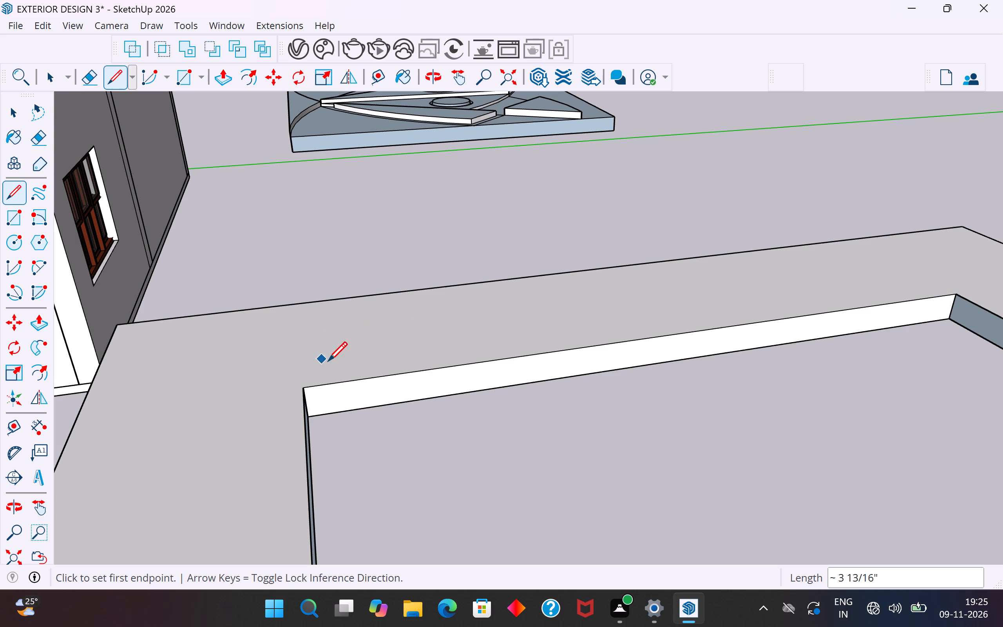
{"action": "scroll", "coordinate": [328, 363], "scroll_direction": "down", "scroll_amount": 2}
{"action": "middle_click_drag", "start_coordinate": [516, 393], "coordinate": [702, 435]}
{"action": "scroll", "coordinate": [383, 354], "scroll_direction": "down", "scroll_amount": 10}
{"action": "middle_click_drag", "start_coordinate": [443, 450], "coordinate": [697, 456]}
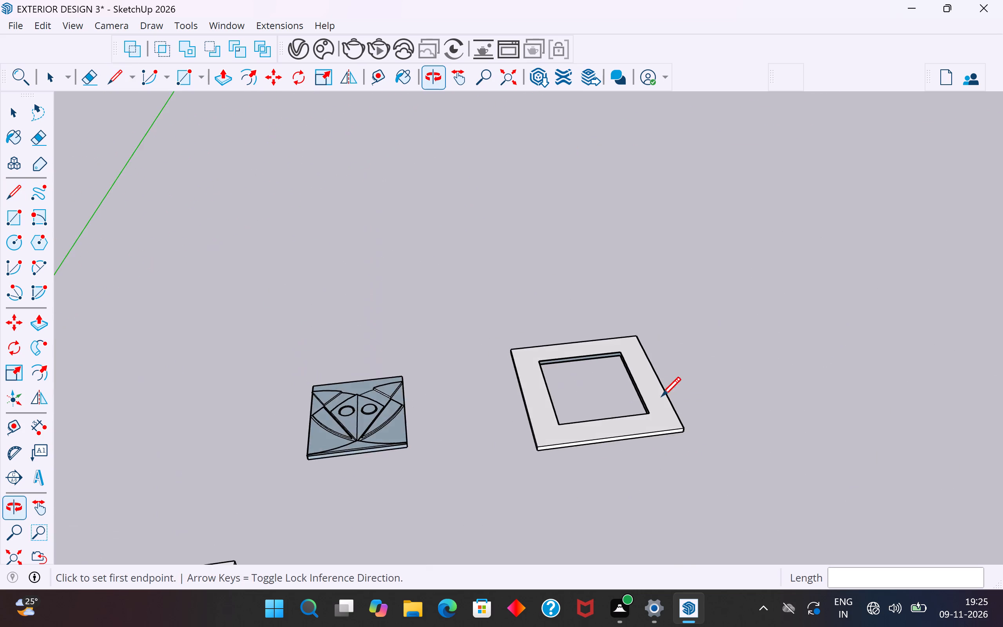
{"action": "scroll", "coordinate": [650, 388], "scroll_direction": "up", "scroll_amount": 19}
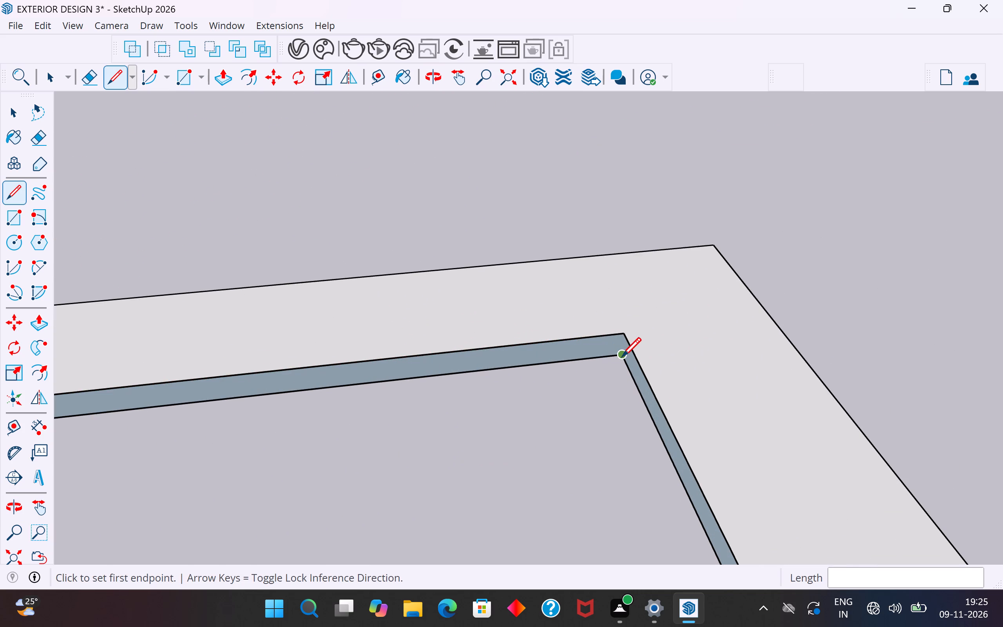
{"action": "left_click", "coordinate": [622, 359]}
{"action": "left_click", "coordinate": [620, 337]}
{"action": "scroll", "coordinate": [594, 349], "scroll_direction": "down", "scroll_amount": 5}
{"action": "middle_click_drag", "start_coordinate": [523, 377], "coordinate": [710, 403]}
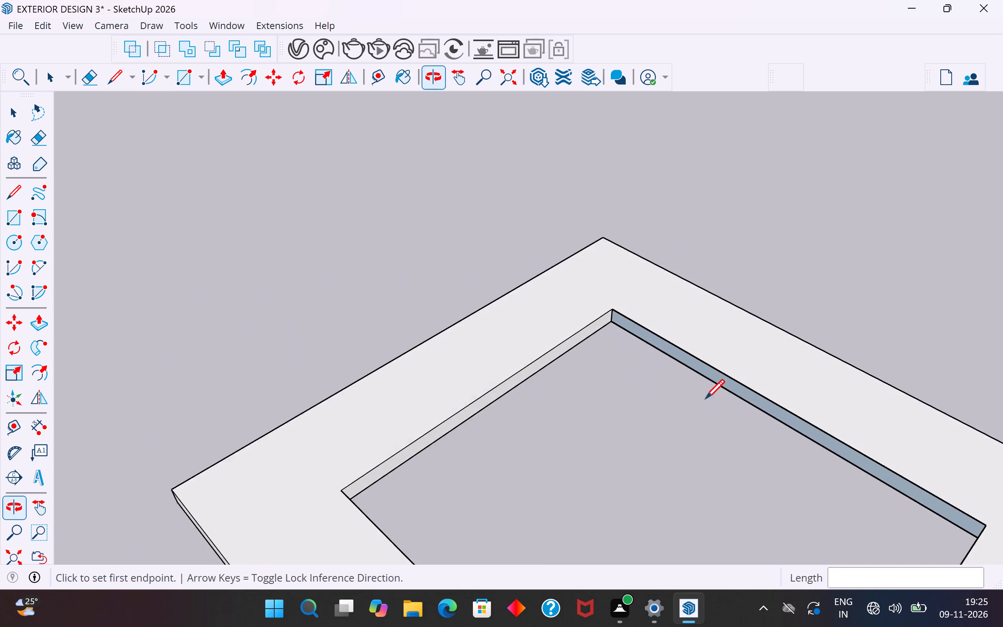
{"action": "scroll", "coordinate": [515, 374], "scroll_direction": "down", "scroll_amount": 6}
{"action": "middle_click_drag", "start_coordinate": [506, 400], "coordinate": [724, 436]}
{"action": "scroll", "coordinate": [750, 336], "scroll_direction": "up", "scroll_amount": 8}
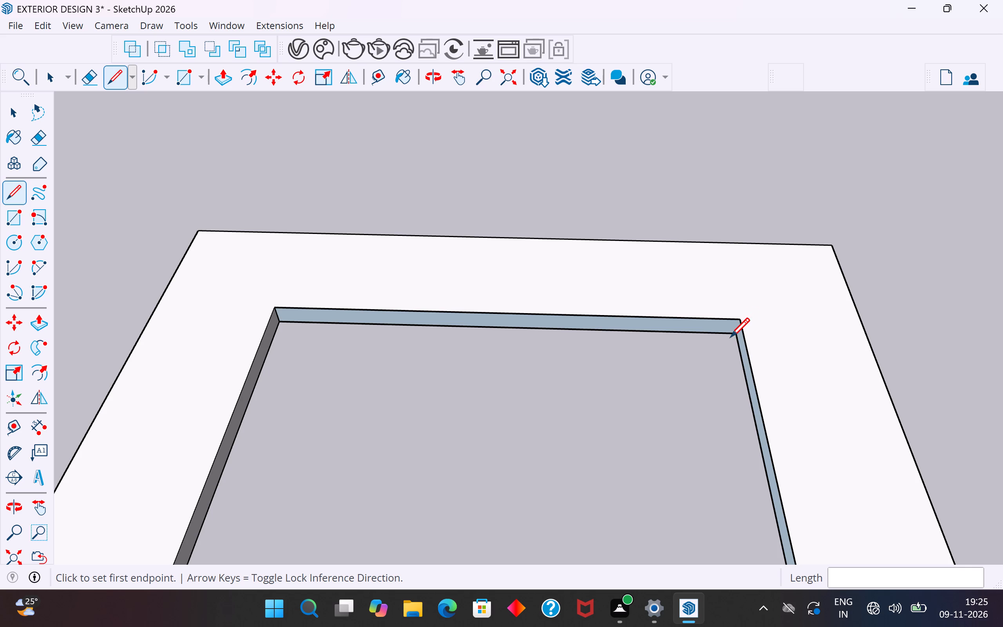
{"action": "left_click", "coordinate": [735, 333]}
{"action": "left_click", "coordinate": [740, 319]}
{"action": "scroll", "coordinate": [411, 291], "scroll_direction": "down", "scroll_amount": 5}
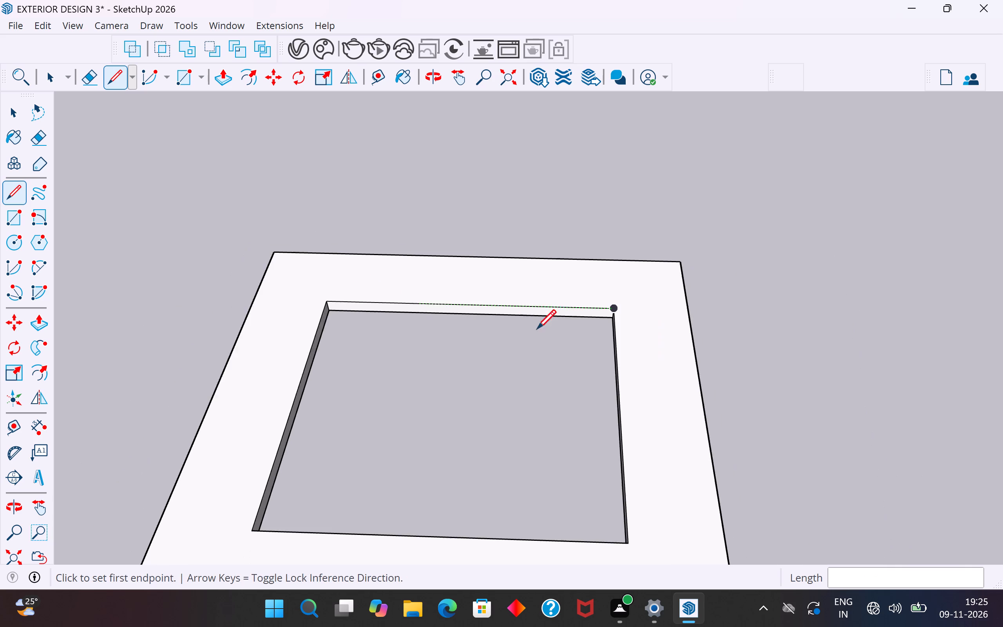
{"action": "middle_click_drag", "start_coordinate": [556, 336], "coordinate": [444, 303]}
{"action": "left_click", "coordinate": [14, 119]}
{"action": "left_click", "coordinate": [184, 202]}
Group all the geometry of the closed border panel.
{"action": "scroll", "coordinate": [599, 309], "scroll_direction": "down", "scroll_amount": 4}
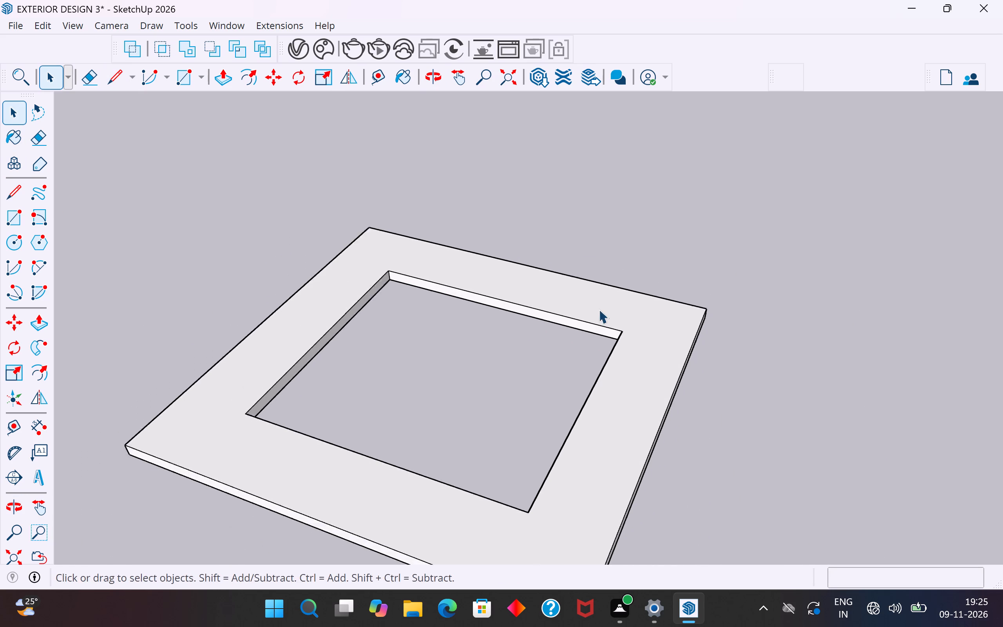
{"action": "scroll", "coordinate": [599, 309], "scroll_direction": "down", "scroll_amount": 1}
{"action": "middle_click_drag", "start_coordinate": [563, 339], "coordinate": [730, 251]}
{"action": "scroll", "coordinate": [738, 279], "scroll_direction": "down", "scroll_amount": 11}
{"action": "middle_click_drag", "start_coordinate": [732, 310], "coordinate": [552, 324]}
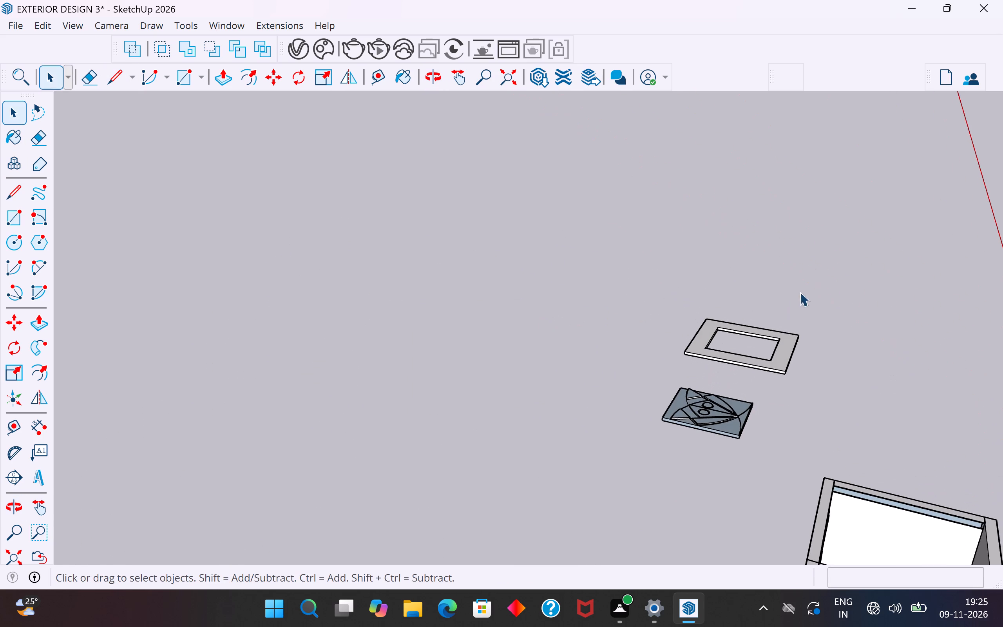
{"action": "middle_click_drag", "start_coordinate": [710, 399], "coordinate": [850, 404]}
{"action": "left_click_drag", "start_coordinate": [751, 261], "coordinate": [576, 335]}
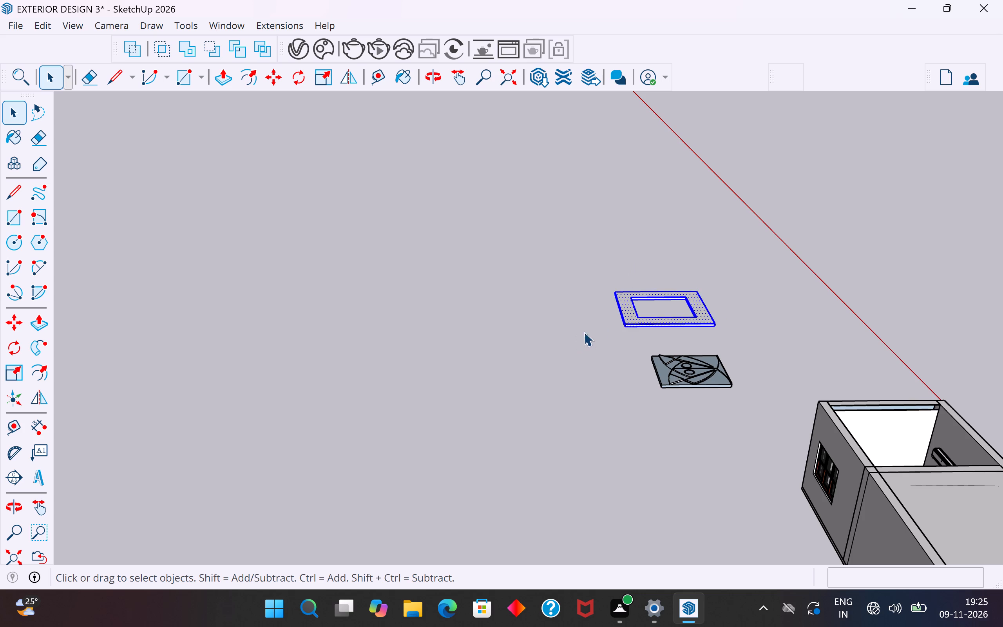
{"action": "right_click", "coordinate": [632, 319]}
{"action": "left_click", "coordinate": [681, 147]}
{"action": "left_click", "coordinate": [742, 364]}
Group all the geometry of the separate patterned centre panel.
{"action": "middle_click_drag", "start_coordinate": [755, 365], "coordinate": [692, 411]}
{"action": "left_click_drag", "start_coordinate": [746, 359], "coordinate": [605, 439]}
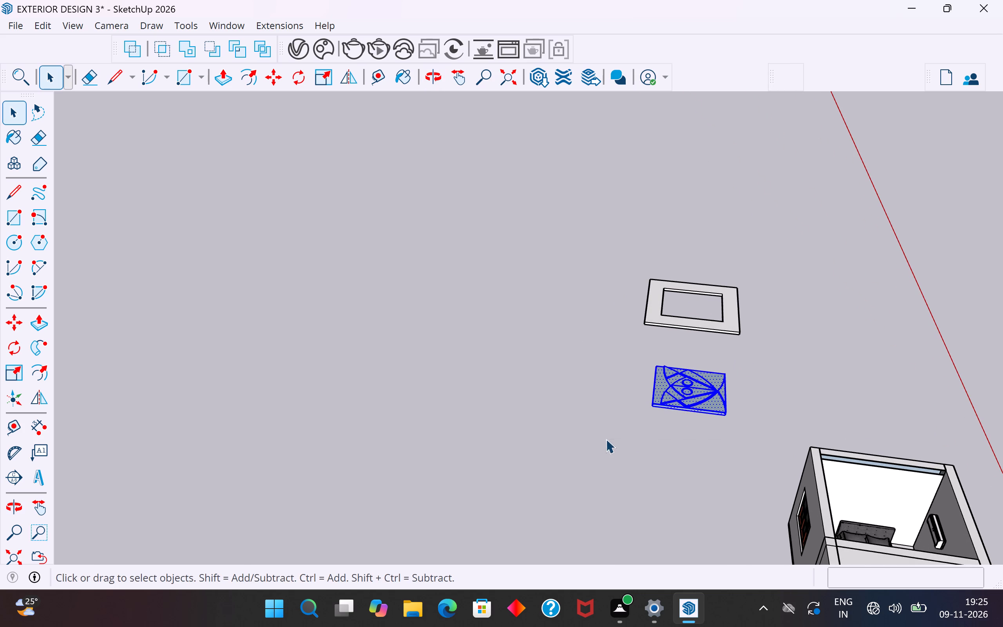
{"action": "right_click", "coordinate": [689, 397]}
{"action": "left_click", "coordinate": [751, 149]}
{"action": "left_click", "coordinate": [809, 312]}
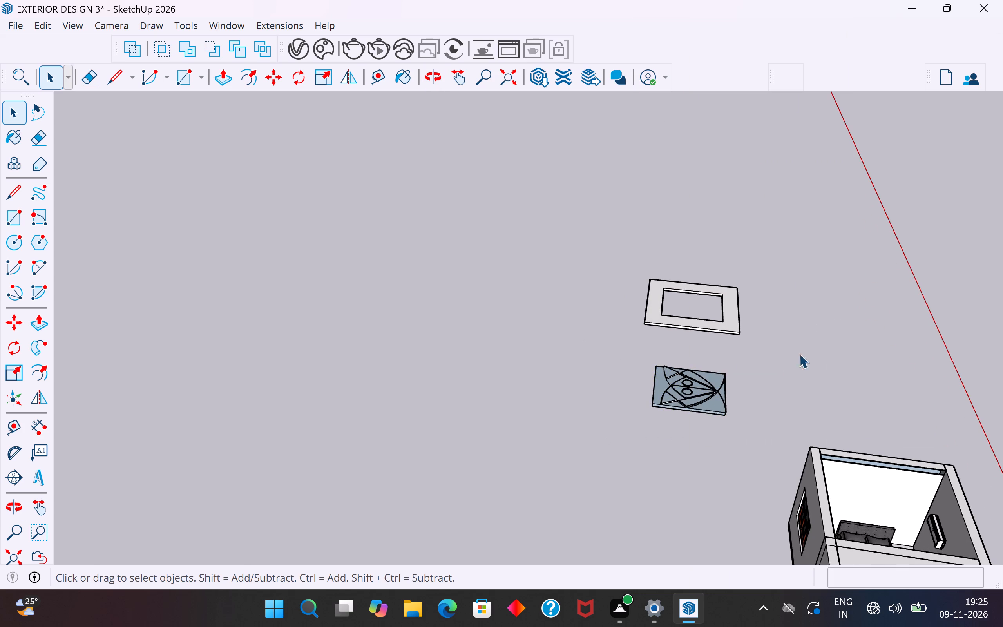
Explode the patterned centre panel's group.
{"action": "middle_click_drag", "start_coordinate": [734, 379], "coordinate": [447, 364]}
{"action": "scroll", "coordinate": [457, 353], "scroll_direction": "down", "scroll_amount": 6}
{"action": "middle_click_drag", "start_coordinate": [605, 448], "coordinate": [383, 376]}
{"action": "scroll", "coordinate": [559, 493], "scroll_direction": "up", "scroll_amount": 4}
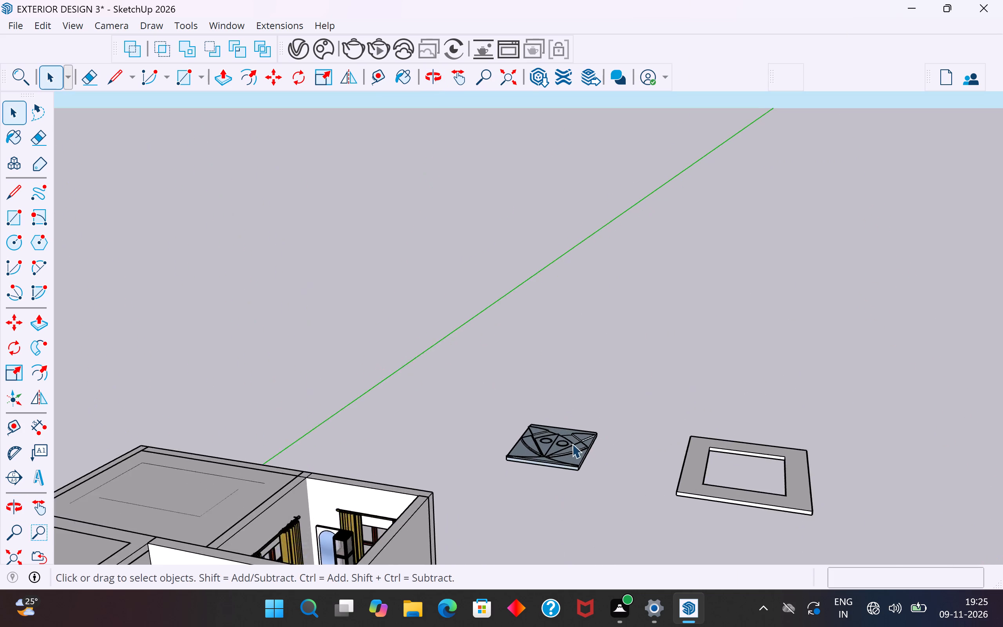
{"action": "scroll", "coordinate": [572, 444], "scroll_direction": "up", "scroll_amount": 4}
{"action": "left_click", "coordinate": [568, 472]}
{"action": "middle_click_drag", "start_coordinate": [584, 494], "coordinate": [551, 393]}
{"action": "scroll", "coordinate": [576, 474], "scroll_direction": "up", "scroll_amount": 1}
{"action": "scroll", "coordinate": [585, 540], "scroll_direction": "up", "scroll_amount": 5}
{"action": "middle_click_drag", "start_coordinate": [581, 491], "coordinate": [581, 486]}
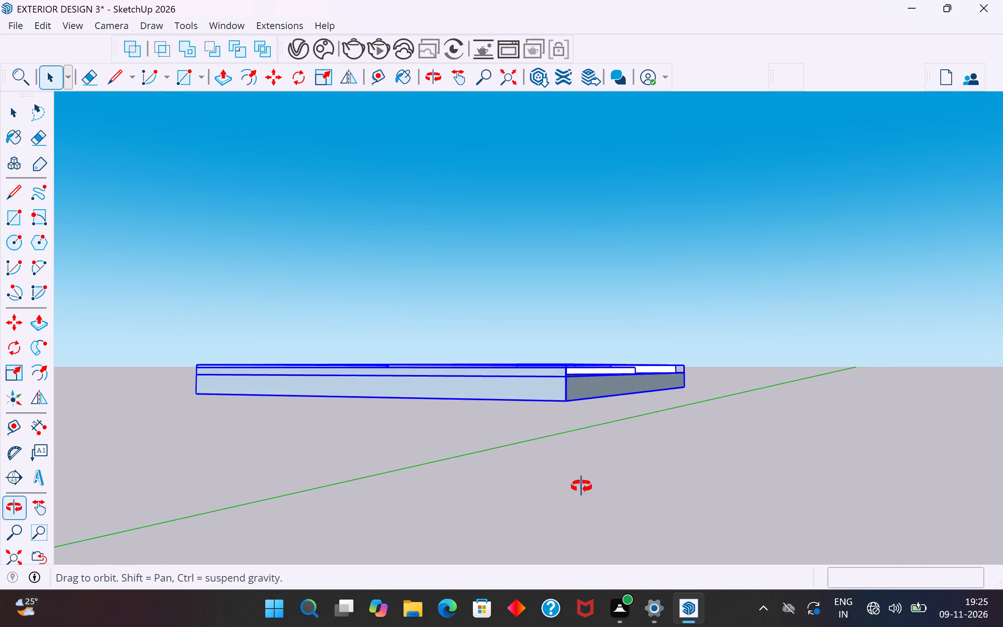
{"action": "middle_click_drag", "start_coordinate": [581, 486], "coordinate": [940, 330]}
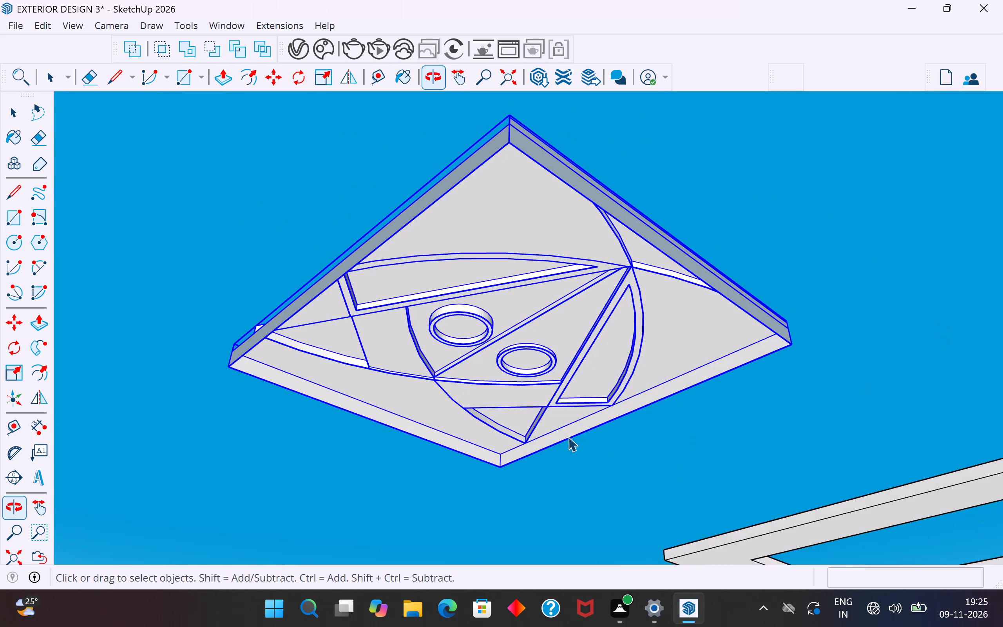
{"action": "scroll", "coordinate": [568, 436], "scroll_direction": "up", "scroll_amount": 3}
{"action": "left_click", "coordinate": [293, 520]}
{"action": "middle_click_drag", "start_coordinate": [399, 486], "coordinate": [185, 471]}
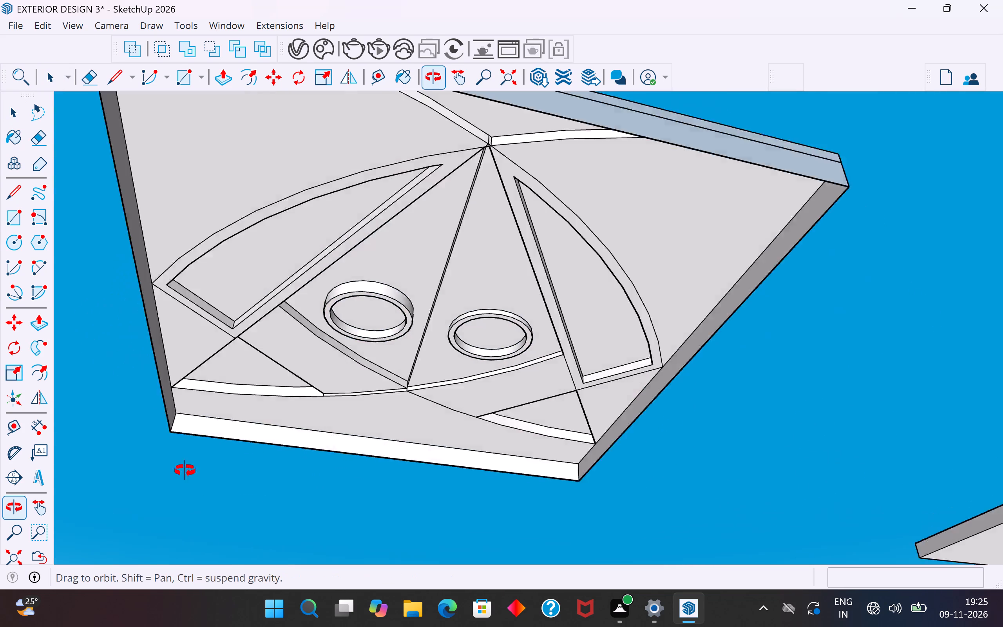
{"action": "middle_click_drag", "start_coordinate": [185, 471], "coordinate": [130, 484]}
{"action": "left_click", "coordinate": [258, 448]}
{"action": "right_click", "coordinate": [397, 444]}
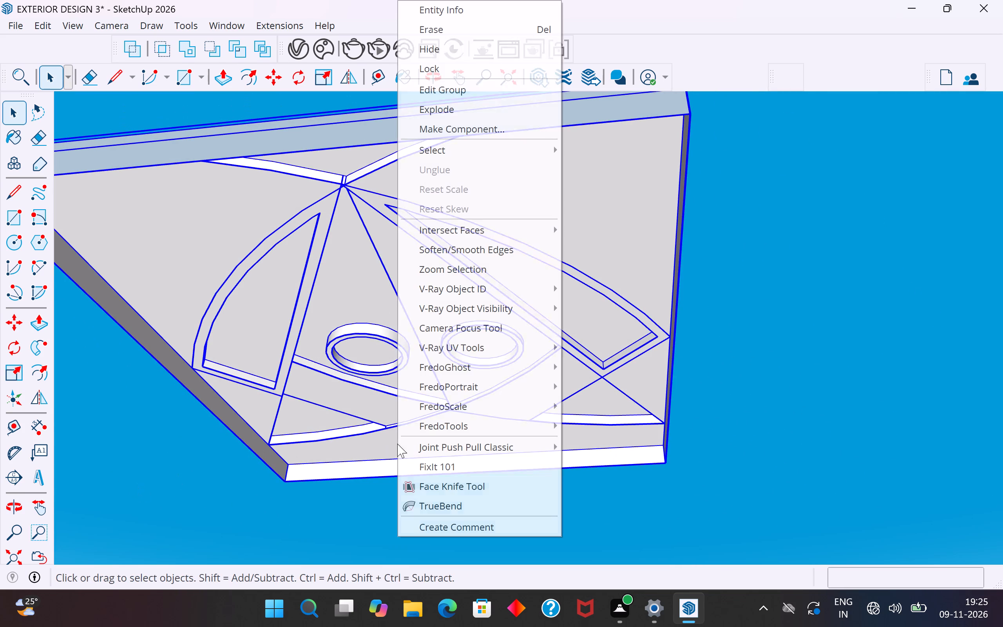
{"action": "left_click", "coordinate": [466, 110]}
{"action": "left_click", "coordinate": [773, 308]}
Delete outer side faces on two adjacent sides of the patterned centre panel, plus the loose edges at their shared corner.
{"action": "middle_click_drag", "start_coordinate": [625, 405], "coordinate": [882, 486]}
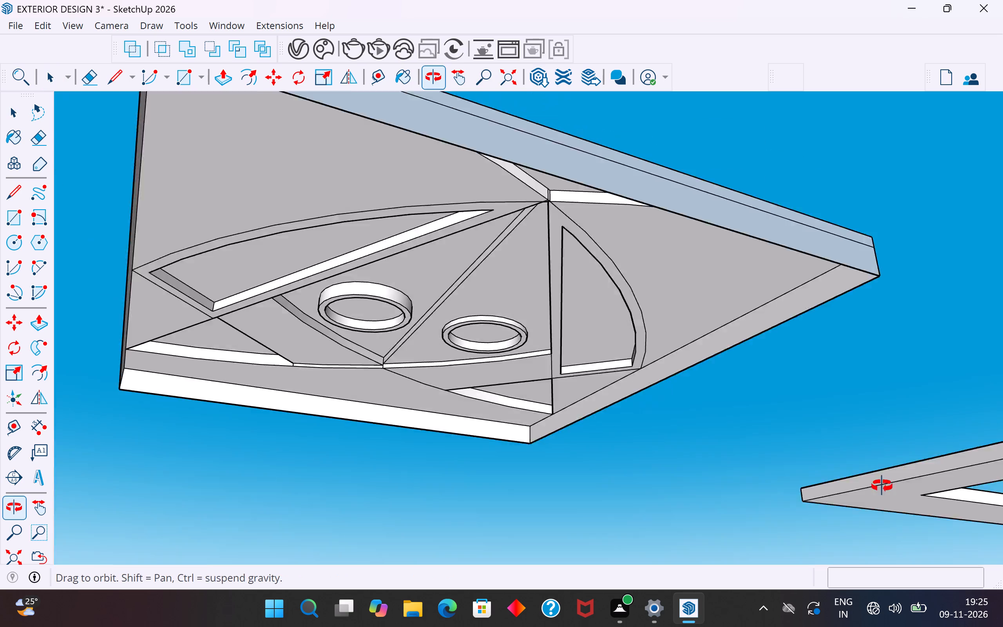
{"action": "middle_click_drag", "start_coordinate": [882, 486], "coordinate": [888, 490]}
{"action": "scroll", "coordinate": [773, 354], "scroll_direction": "up", "scroll_amount": 3}
{"action": "left_click", "coordinate": [778, 346]}
{"action": "key", "text": "Delete"}
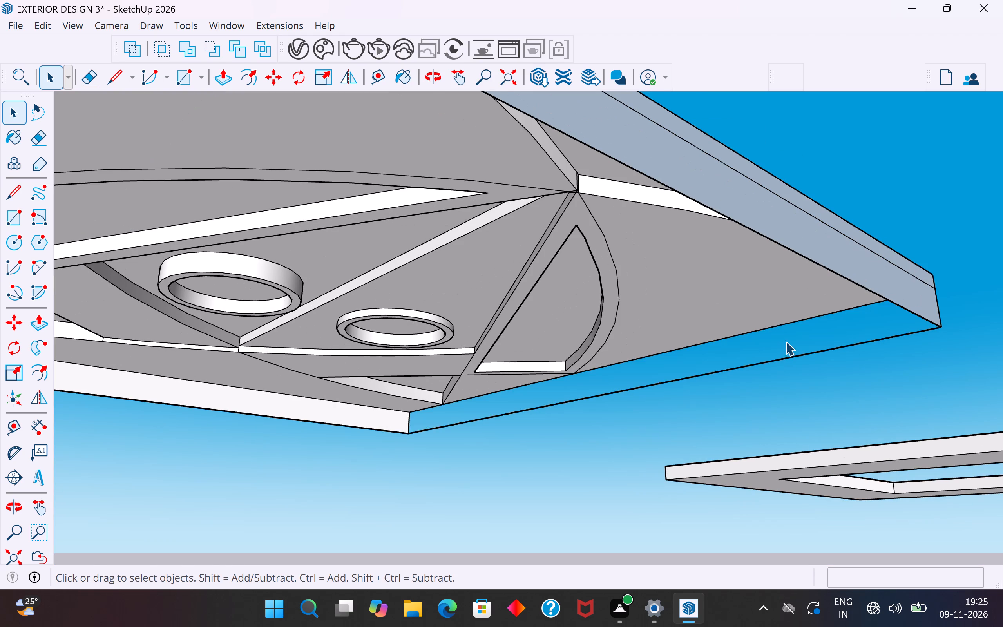
{"action": "middle_click_drag", "start_coordinate": [782, 348], "coordinate": [1002, 326]}
{"action": "left_click", "coordinate": [884, 293]}
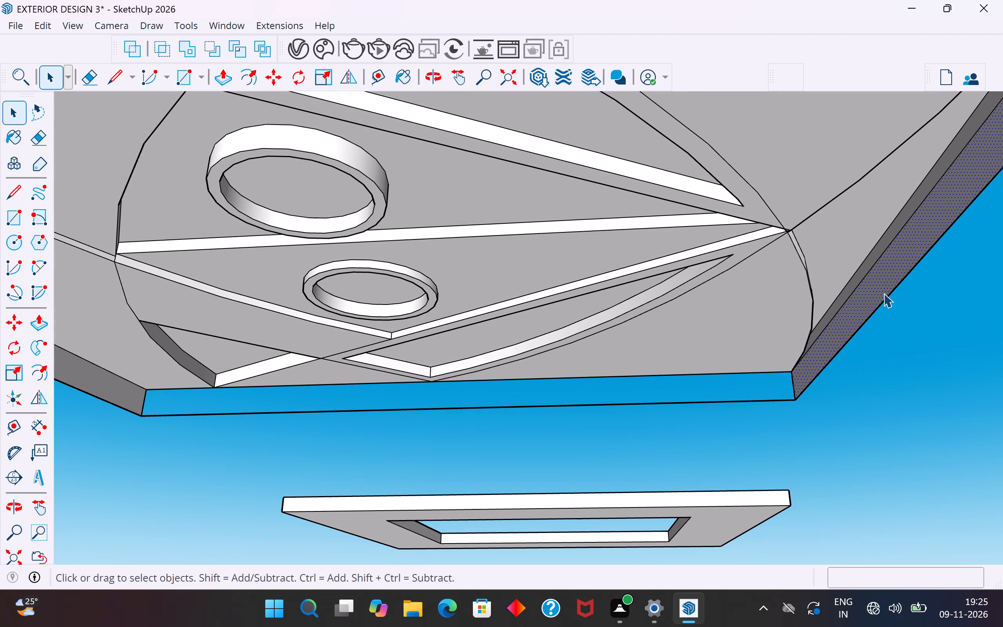
{"action": "key", "text": "Delete"}
{"action": "left_click", "coordinate": [801, 395]}
{"action": "key", "text": "Delete"}
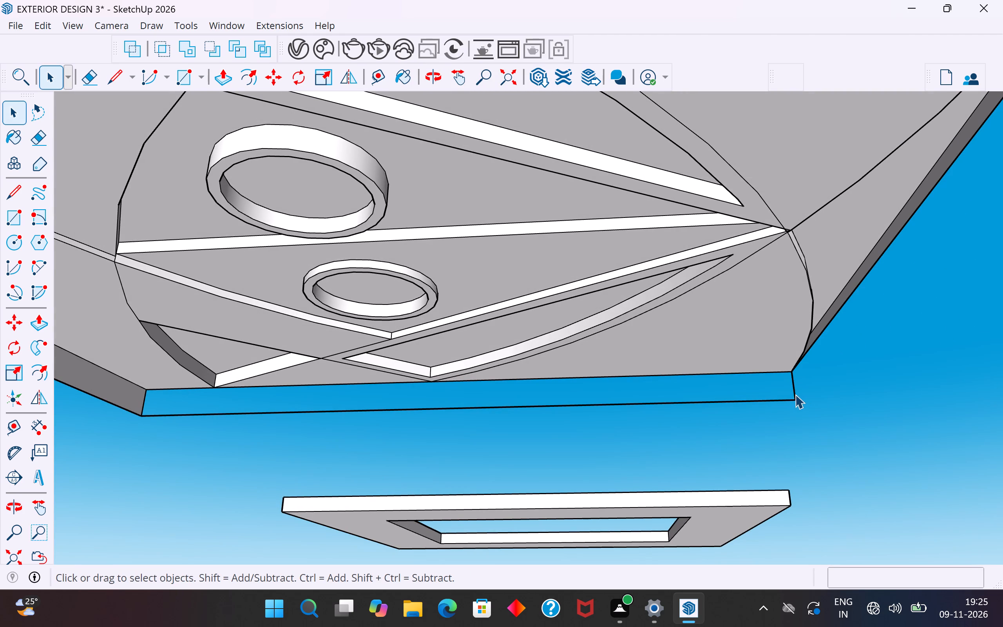
{"action": "left_click", "coordinate": [793, 393]}
{"action": "key", "text": "Delete"}
{"action": "left_click", "coordinate": [788, 401]}
{"action": "key", "text": "Delete"}
Delete the patterned panel's front side face, the adjoining side face, and the remaining loose vertical and lower edges.
{"action": "middle_click_drag", "start_coordinate": [473, 437], "coordinate": [71, 448]}
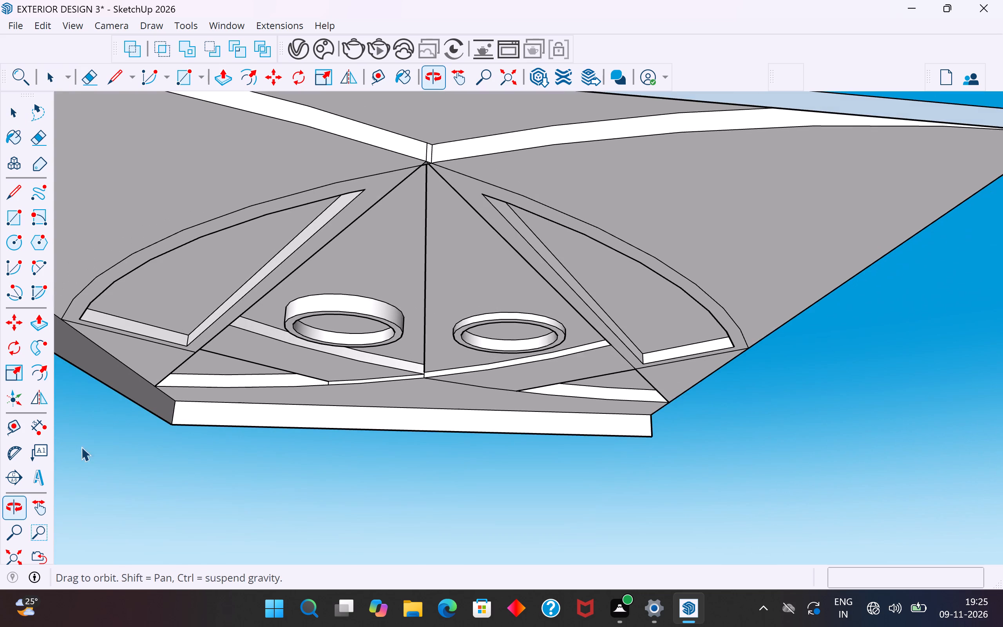
{"action": "left_click", "coordinate": [263, 419]}
{"action": "key", "text": "Delete"}
{"action": "left_click_drag", "start_coordinate": [287, 426], "coordinate": [260, 443]}
{"action": "key", "text": "Delete"}
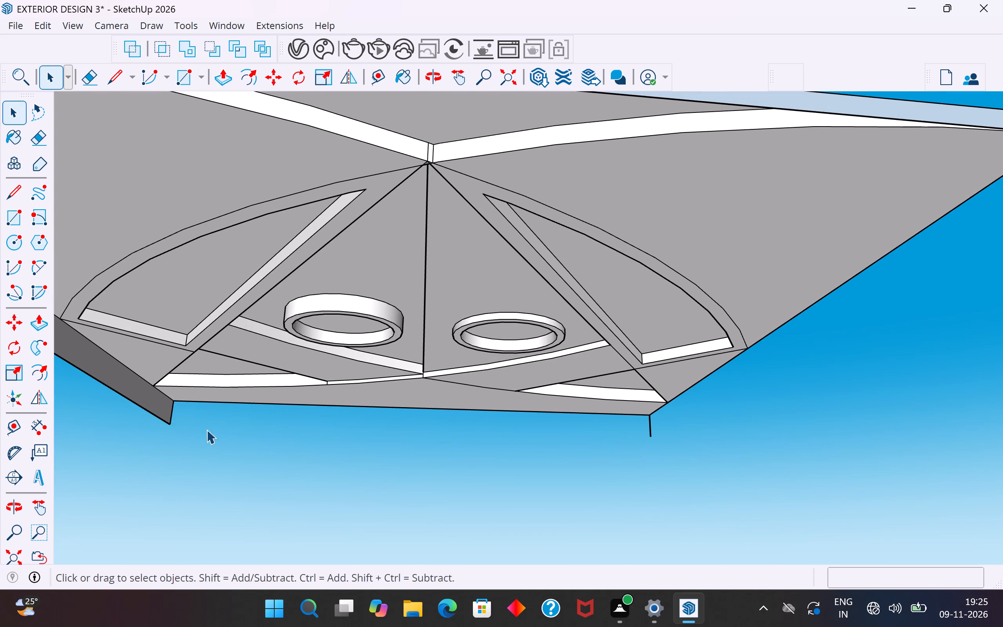
{"action": "left_click", "coordinate": [166, 413]}
{"action": "key", "text": "Delete"}
{"action": "left_click", "coordinate": [170, 418]}
{"action": "key", "text": "Delete"}
{"action": "left_click", "coordinate": [161, 421]}
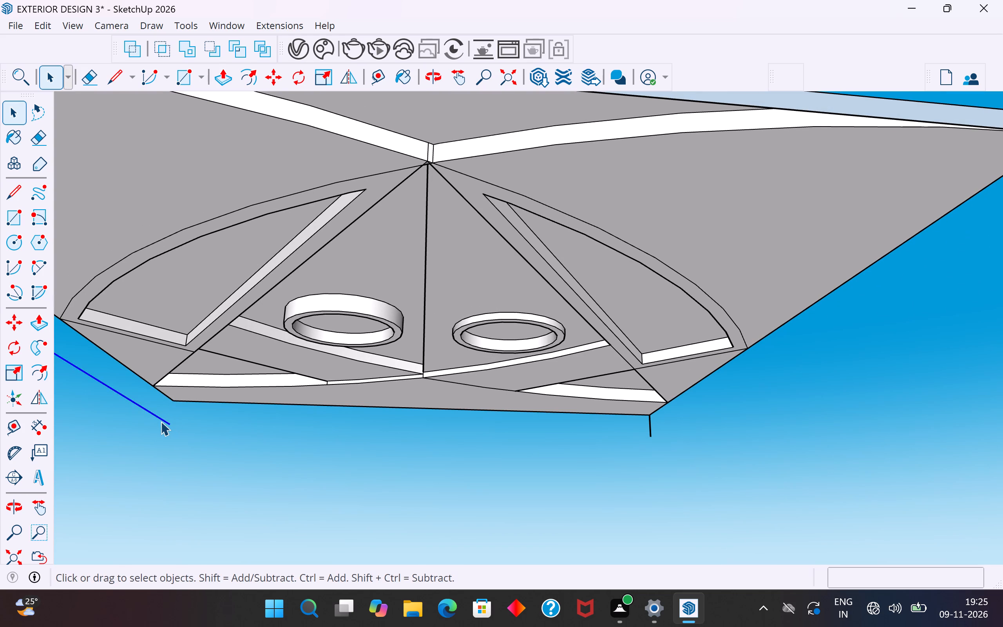
{"action": "key", "text": "Delete"}
{"action": "scroll", "coordinate": [357, 473], "scroll_direction": "down", "scroll_amount": 4}
{"action": "left_click_drag", "start_coordinate": [552, 446], "coordinate": [523, 461]}
{"action": "key", "text": "Delete"}
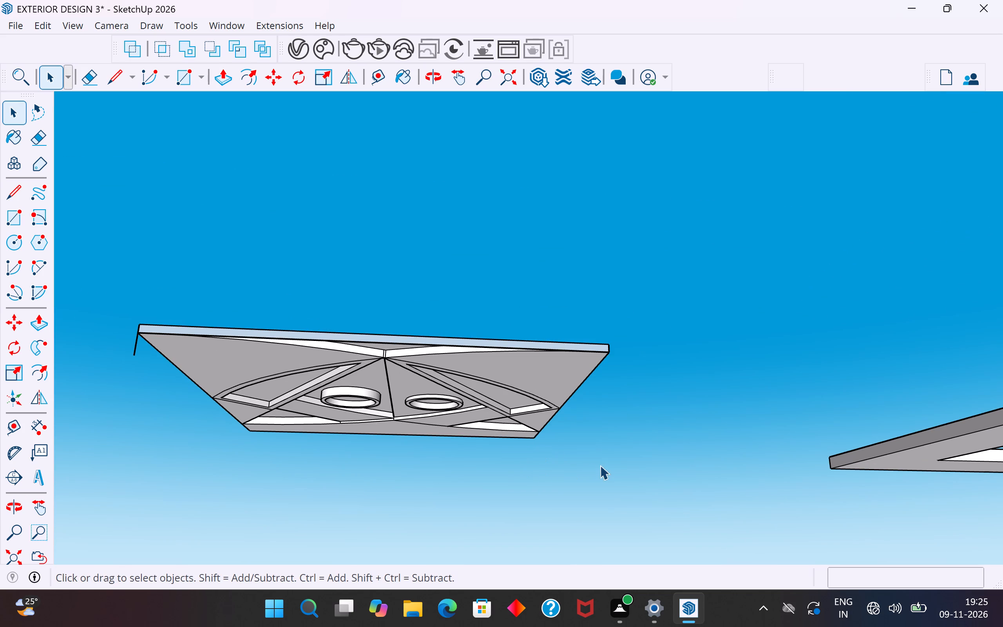
{"action": "left_click", "coordinate": [136, 349]}
{"action": "key", "text": "Delete"}
Group all the geometry of the cleaned-up patterned centre panel.
{"action": "middle_click_drag", "start_coordinate": [260, 455], "coordinate": [270, 491]}
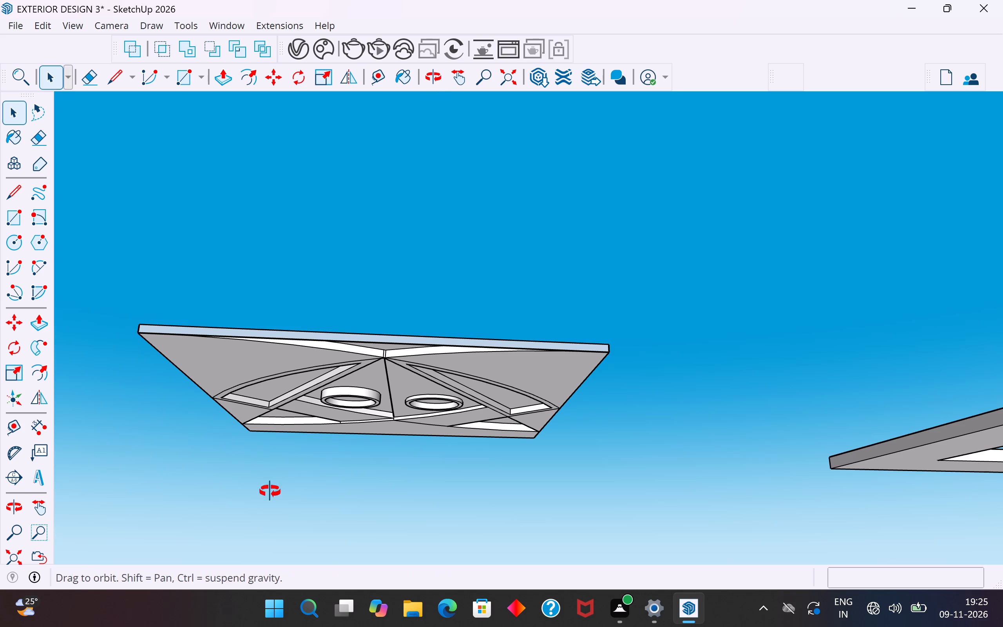
{"action": "middle_click_drag", "start_coordinate": [270, 491], "coordinate": [290, 568]}
{"action": "scroll", "coordinate": [357, 425], "scroll_direction": "down", "scroll_amount": 5}
{"action": "middle_click_drag", "start_coordinate": [358, 427], "coordinate": [354, 469]}
{"action": "left_click_drag", "start_coordinate": [536, 328], "coordinate": [379, 467]}
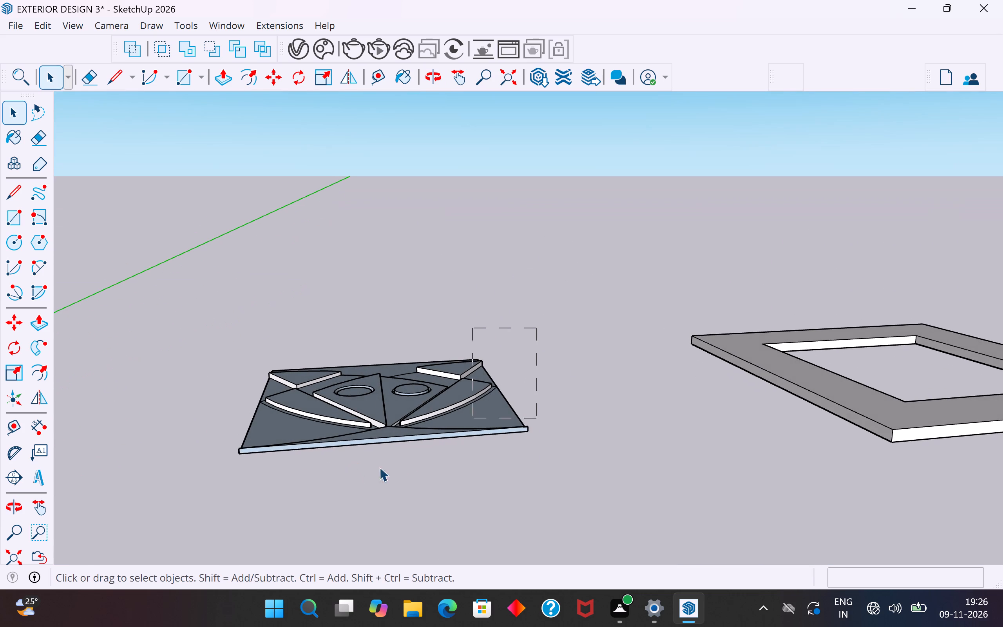
{"action": "left_click_drag", "start_coordinate": [379, 467], "coordinate": [212, 469]}
{"action": "right_click", "coordinate": [333, 420]}
{"action": "left_click", "coordinate": [417, 142]}
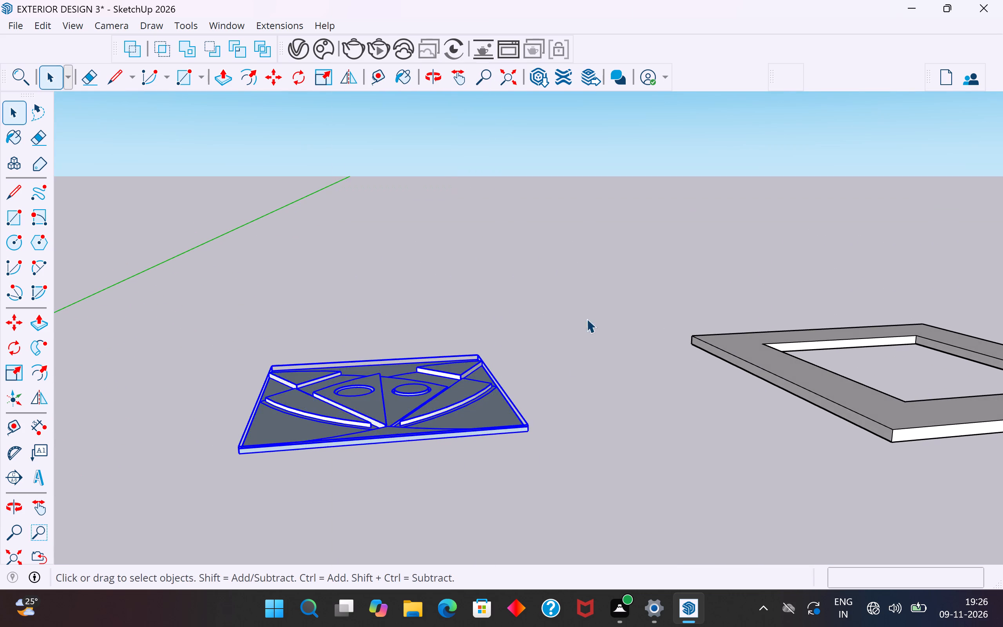
Move the patterned panel group about 17' 1" by its outer corner into the matching corner of the border's opening.
{"action": "middle_click_drag", "start_coordinate": [584, 348], "coordinate": [478, 427]}
{"action": "left_click", "coordinate": [517, 442]}
{"action": "left_click", "coordinate": [424, 448]}
{"action": "scroll", "coordinate": [424, 448], "scroll_direction": "down", "scroll_amount": 6}
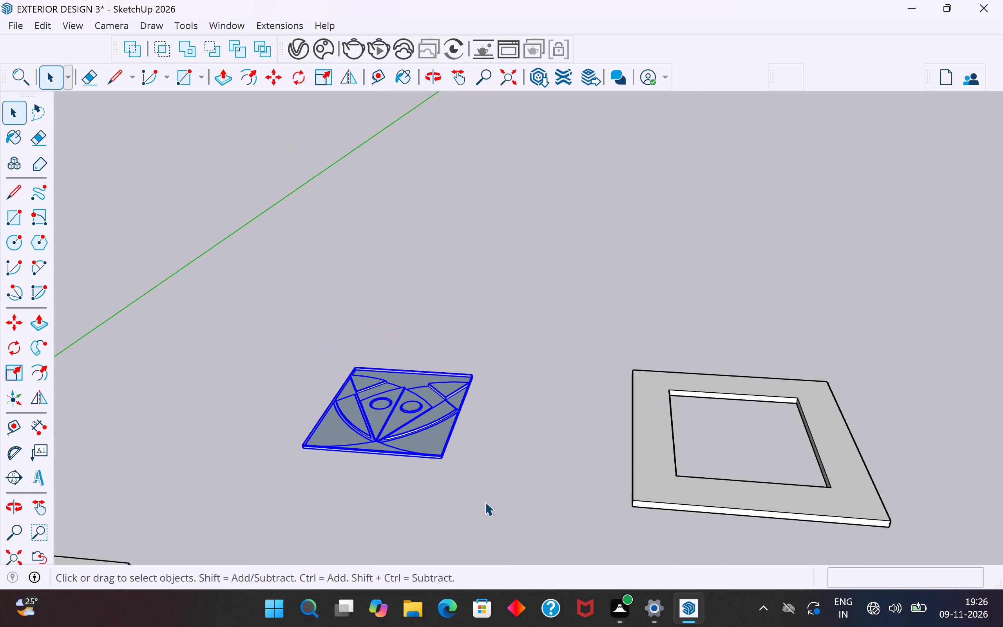
{"action": "key", "text": "m"}
{"action": "scroll", "coordinate": [447, 456], "scroll_direction": "up", "scroll_amount": 13}
{"action": "scroll", "coordinate": [438, 466], "scroll_direction": "down", "scroll_amount": 3}
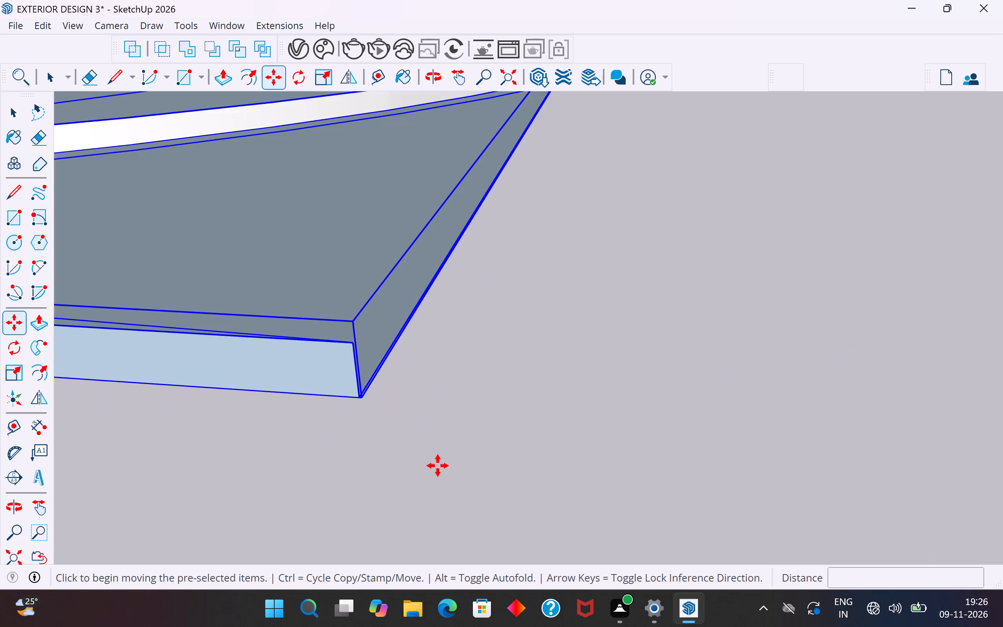
{"action": "left_click", "coordinate": [364, 401]}
{"action": "scroll", "coordinate": [404, 361], "scroll_direction": "down", "scroll_amount": 19}
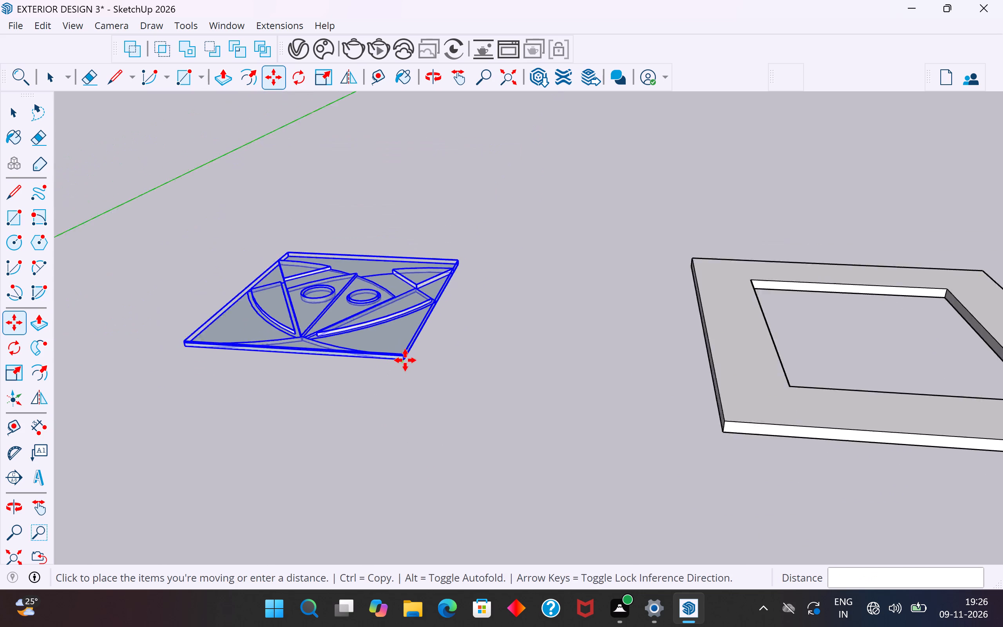
{"action": "scroll", "coordinate": [405, 360], "scroll_direction": "down", "scroll_amount": 2}
{"action": "middle_click_drag", "start_coordinate": [852, 407], "coordinate": [704, 175]}
{"action": "scroll", "coordinate": [863, 285], "scroll_direction": "up", "scroll_amount": 6}
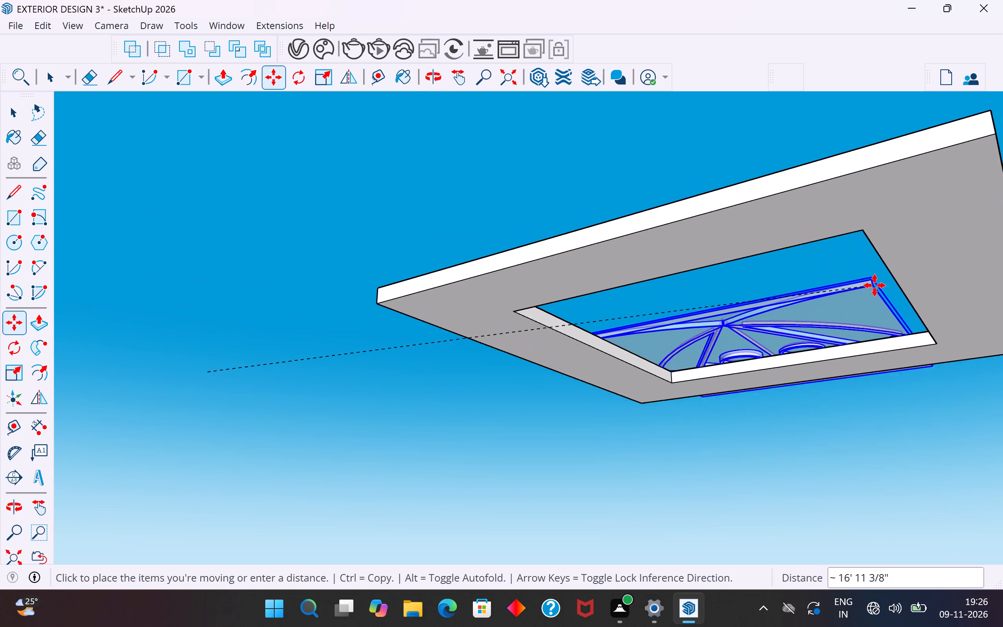
{"action": "scroll", "coordinate": [874, 285], "scroll_direction": "up", "scroll_amount": 2}
{"action": "middle_click_drag", "start_coordinate": [878, 285], "coordinate": [1002, 338]}
{"action": "scroll", "coordinate": [643, 380], "scroll_direction": "down", "scroll_amount": 9}
{"action": "middle_click_drag", "start_coordinate": [671, 406], "coordinate": [767, 378]}
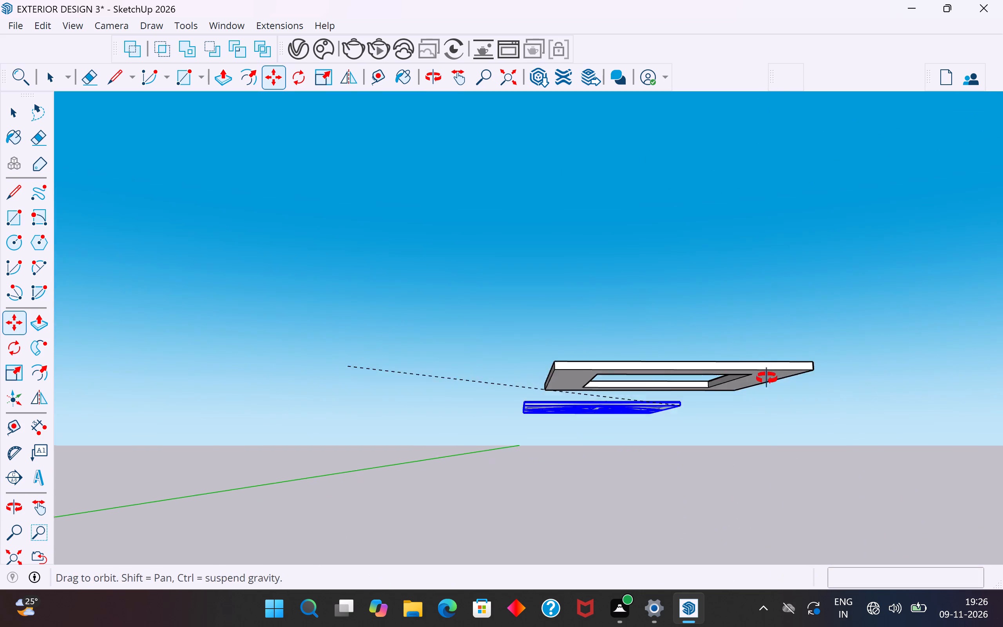
{"action": "middle_click_drag", "start_coordinate": [767, 378], "coordinate": [768, 366]}
{"action": "scroll", "coordinate": [736, 384], "scroll_direction": "up", "scroll_amount": 10}
{"action": "middle_click_drag", "start_coordinate": [739, 384], "coordinate": [952, 313]}
{"action": "middle_click_drag", "start_coordinate": [770, 377], "coordinate": [977, 373]}
{"action": "scroll", "coordinate": [788, 448], "scroll_direction": "up", "scroll_amount": 13}
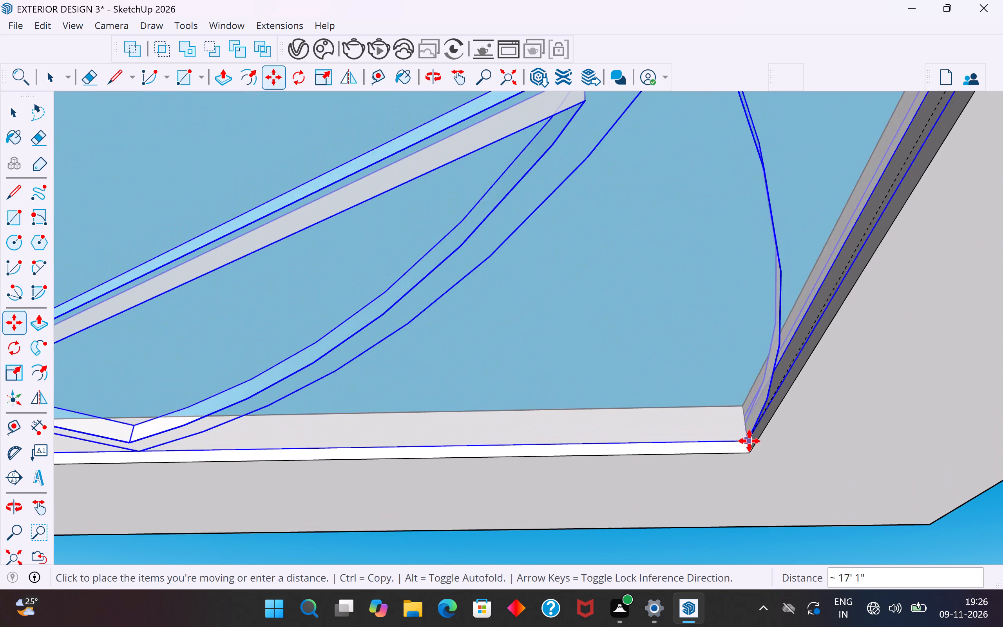
{"action": "scroll", "coordinate": [749, 441], "scroll_direction": "up", "scroll_amount": 5}
{"action": "left_click", "coordinate": [749, 441]}
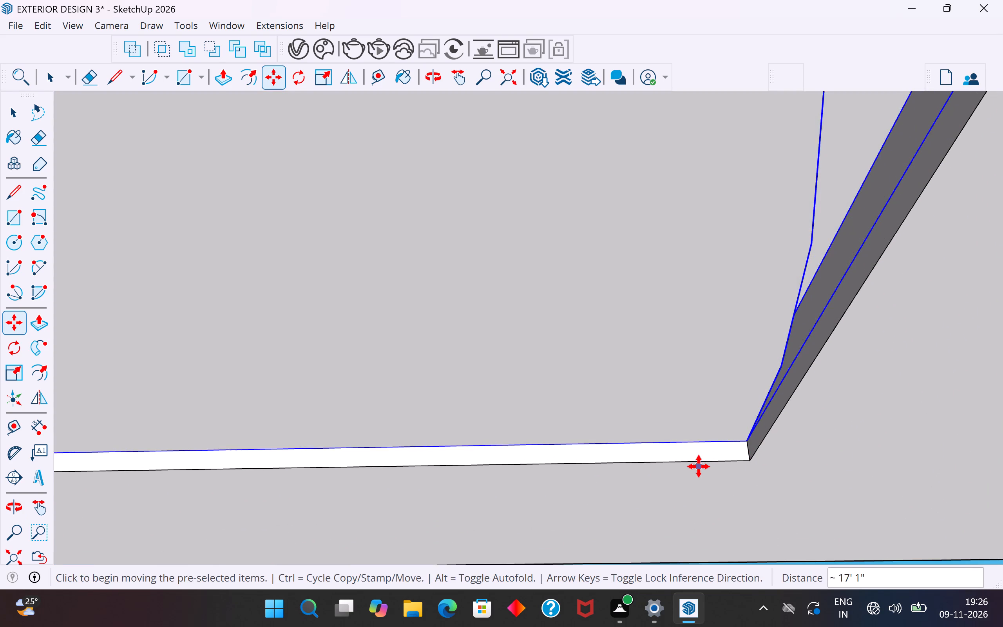
{"action": "scroll", "coordinate": [699, 466], "scroll_direction": "down", "scroll_amount": 17}
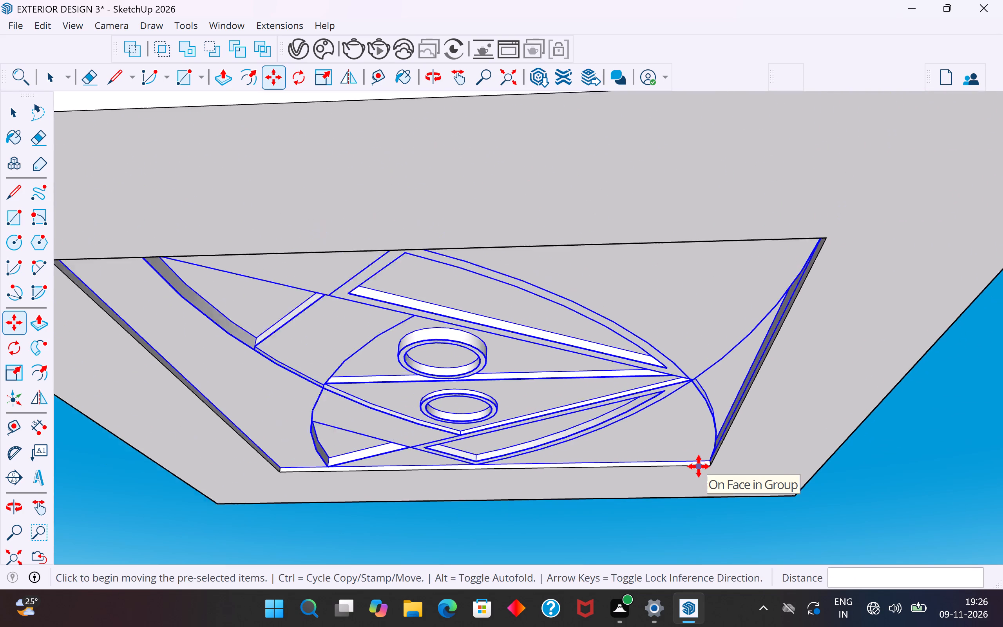
{"action": "scroll", "coordinate": [699, 466], "scroll_direction": "down", "scroll_amount": 2}
{"action": "left_click", "coordinate": [19, 117]}
{"action": "left_click", "coordinate": [275, 175]}
Draw a rectangle between opposite corners of the border's opening on the upper side, covering the patterned panel.
{"action": "middle_click_drag", "start_coordinate": [609, 314], "coordinate": [555, 395]}
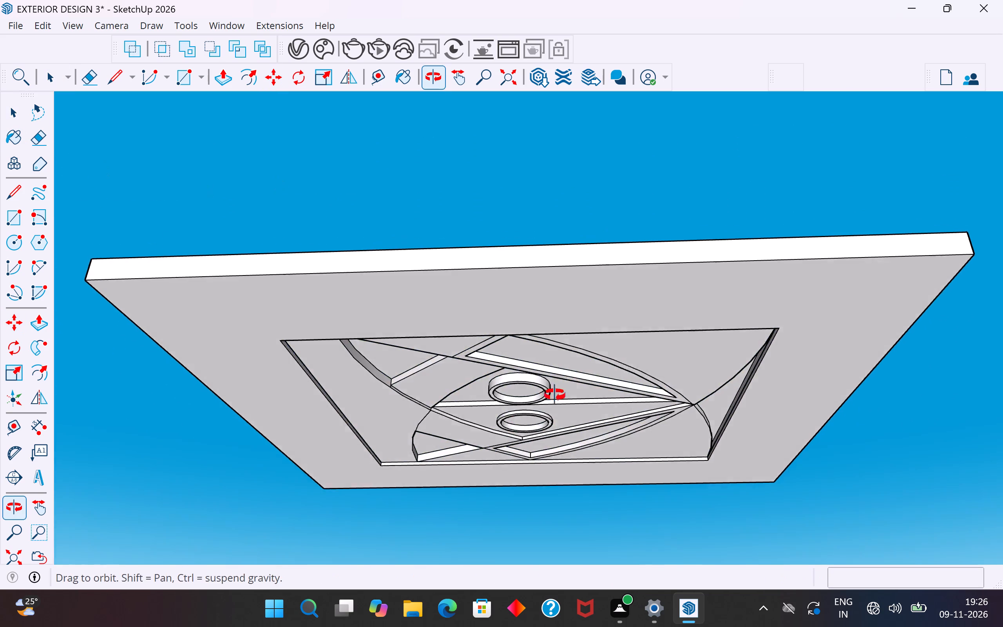
{"action": "middle_click_drag", "start_coordinate": [555, 395], "coordinate": [288, 584]}
{"action": "scroll", "coordinate": [478, 473], "scroll_direction": "down", "scroll_amount": 4}
{"action": "middle_click_drag", "start_coordinate": [653, 444], "coordinate": [520, 497]}
{"action": "scroll", "coordinate": [617, 384], "scroll_direction": "up", "scroll_amount": 4}
{"action": "middle_click_drag", "start_coordinate": [621, 348], "coordinate": [576, 283]}
{"action": "scroll", "coordinate": [611, 324], "scroll_direction": "up", "scroll_amount": 4}
{"action": "middle_click_drag", "start_coordinate": [602, 332], "coordinate": [644, 287]}
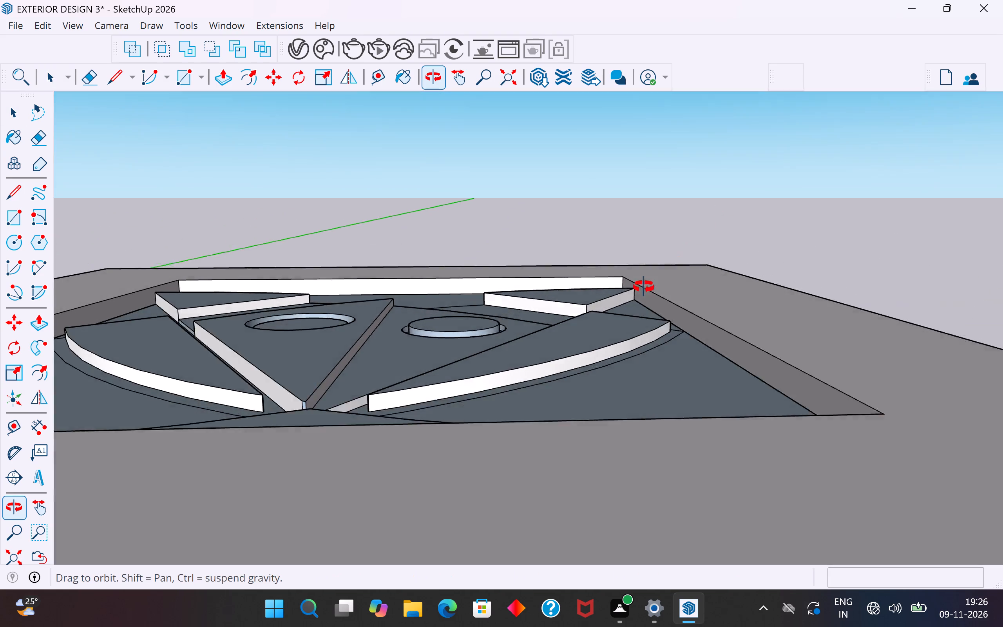
{"action": "middle_click_drag", "start_coordinate": [644, 287], "coordinate": [671, 337]}
{"action": "scroll", "coordinate": [671, 337], "scroll_direction": "down", "scroll_amount": 8}
{"action": "middle_click_drag", "start_coordinate": [674, 370], "coordinate": [660, 435]}
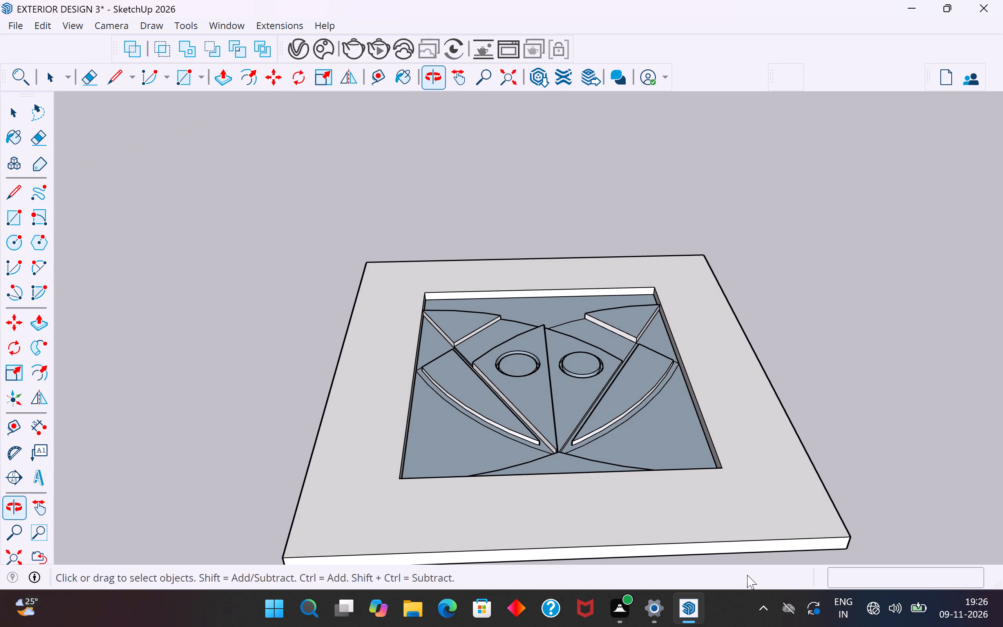
{"action": "left_click", "coordinate": [14, 215]}
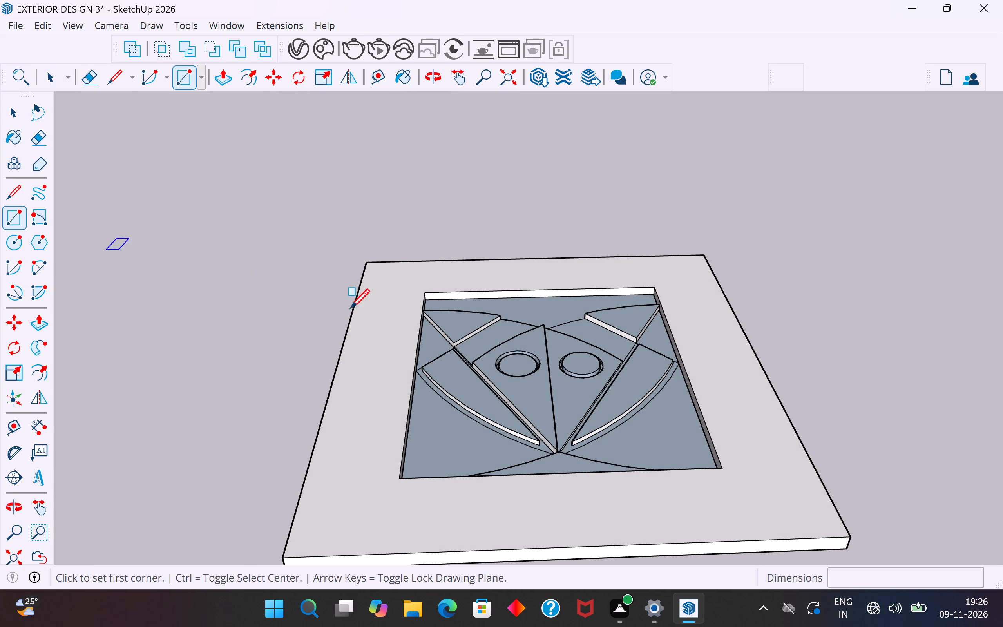
{"action": "left_click", "coordinate": [421, 292]}
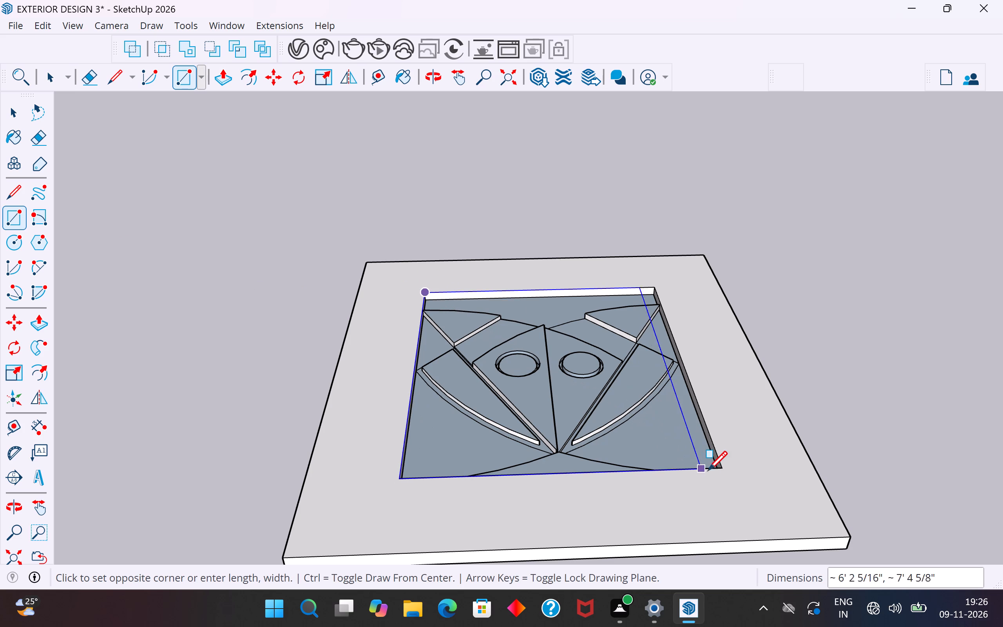
{"action": "left_click", "coordinate": [716, 473]}
{"action": "left_click", "coordinate": [16, 115]}
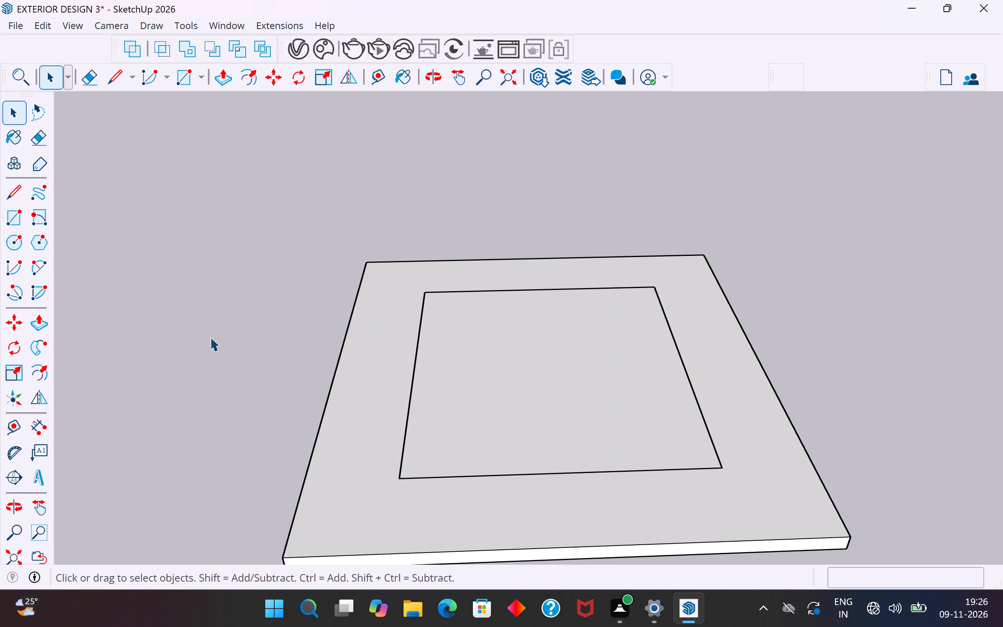
{"action": "left_click", "coordinate": [210, 337]}
Render a view of the assembled ceiling panel's underside with V-Ray, examine the recessed pattern up close, and close the render.
{"action": "middle_click_drag", "start_coordinate": [507, 469], "coordinate": [492, 121]}
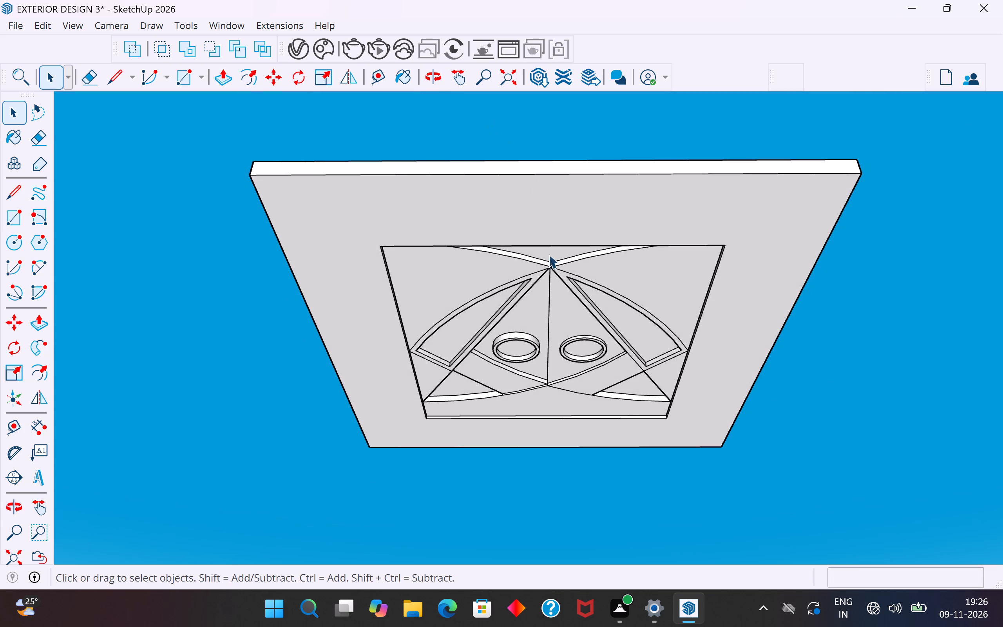
{"action": "middle_click_drag", "start_coordinate": [521, 448], "coordinate": [476, 283]}
{"action": "scroll", "coordinate": [488, 498], "scroll_direction": "down", "scroll_amount": 5}
{"action": "middle_click_drag", "start_coordinate": [648, 498], "coordinate": [710, 280]}
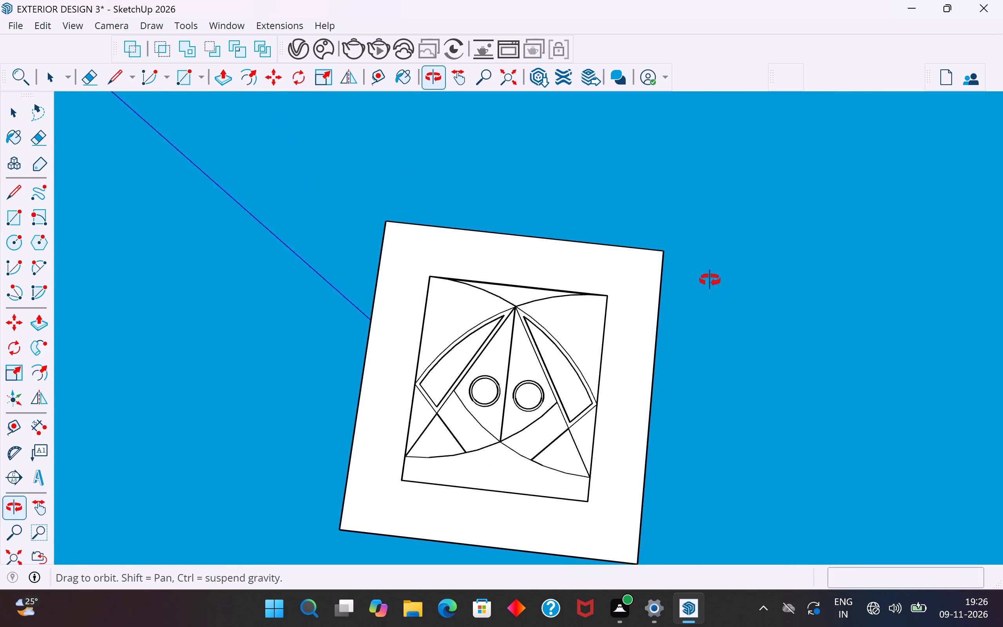
{"action": "middle_click_drag", "start_coordinate": [710, 280], "coordinate": [708, 277]}
{"action": "middle_click_drag", "start_coordinate": [530, 487], "coordinate": [577, 486]}
{"action": "scroll", "coordinate": [578, 448], "scroll_direction": "up", "scroll_amount": 4}
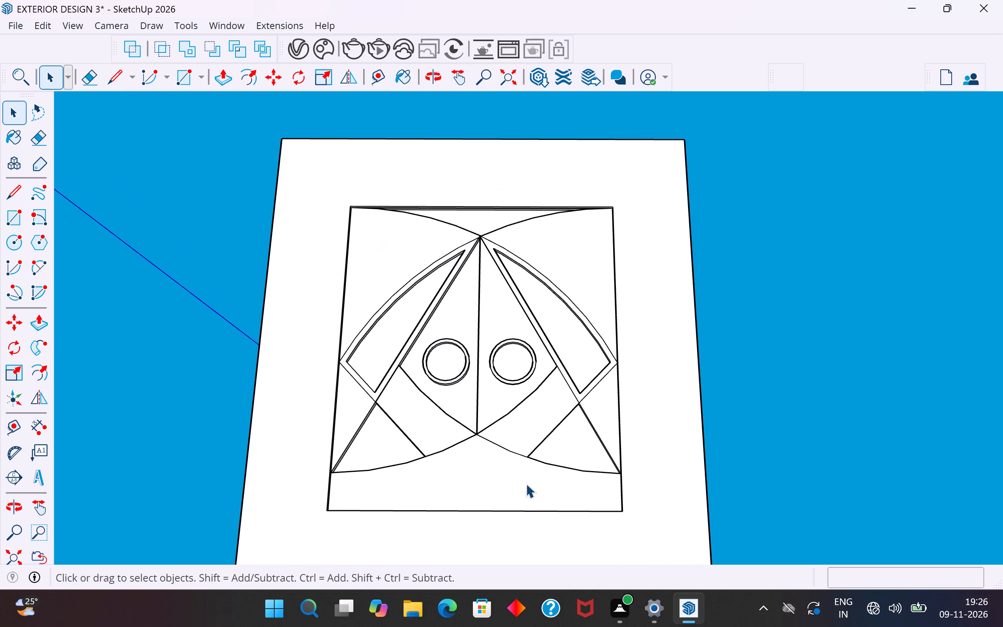
{"action": "scroll", "coordinate": [524, 490], "scroll_direction": "down", "scroll_amount": 2}
{"action": "scroll", "coordinate": [536, 288], "scroll_direction": "down", "scroll_amount": 2}
{"action": "middle_click_drag", "start_coordinate": [503, 386], "coordinate": [502, 513]}
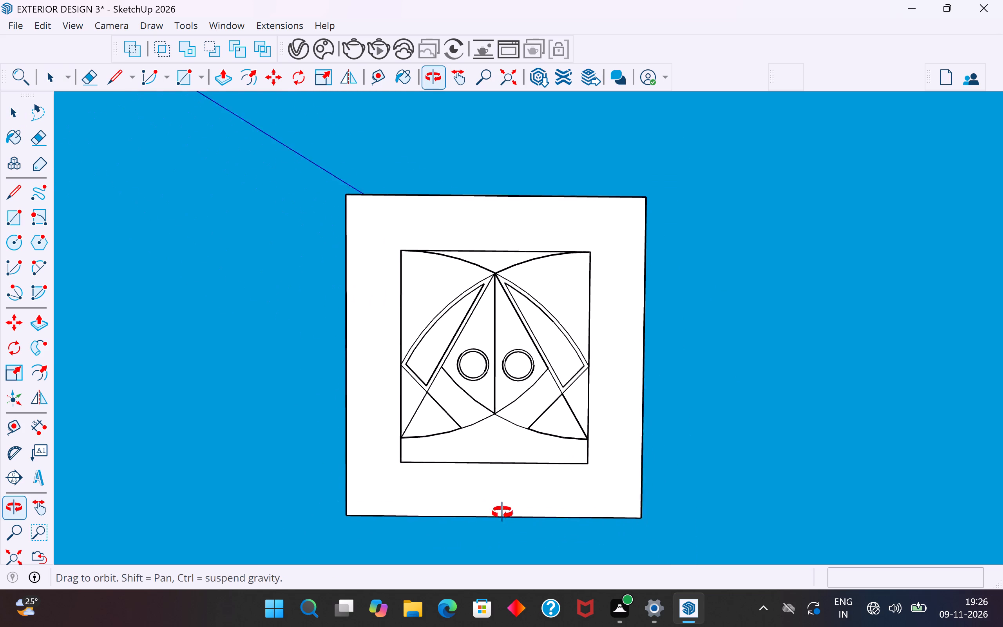
{"action": "middle_click_drag", "start_coordinate": [502, 513], "coordinate": [502, 515]}
{"action": "scroll", "coordinate": [507, 349], "scroll_direction": "up", "scroll_amount": 2}
{"action": "middle_click_drag", "start_coordinate": [503, 395], "coordinate": [476, 348]}
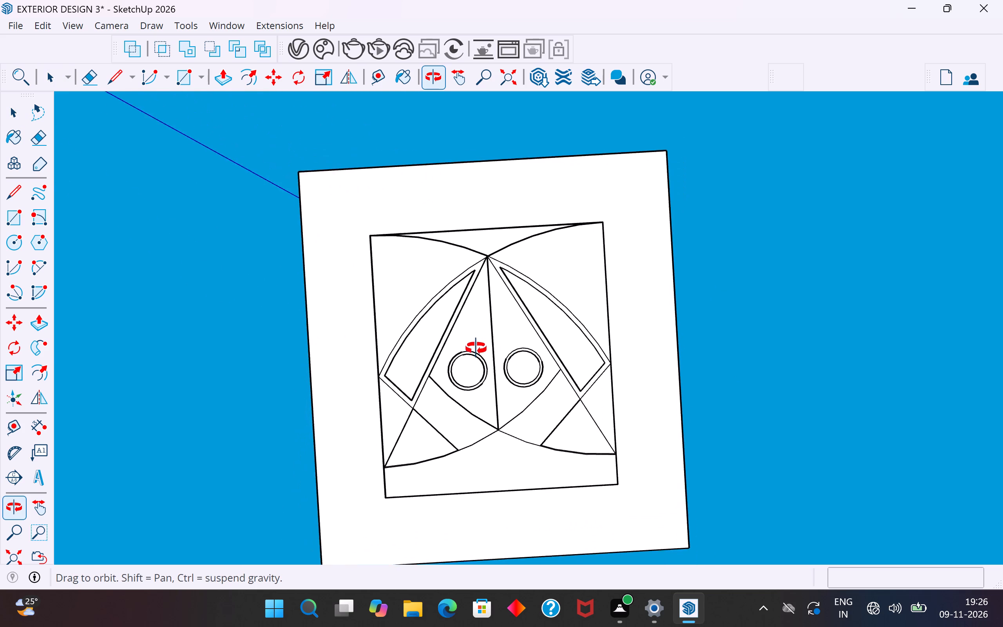
{"action": "middle_click_drag", "start_coordinate": [476, 348], "coordinate": [479, 347]}
{"action": "left_click", "coordinate": [301, 45]}
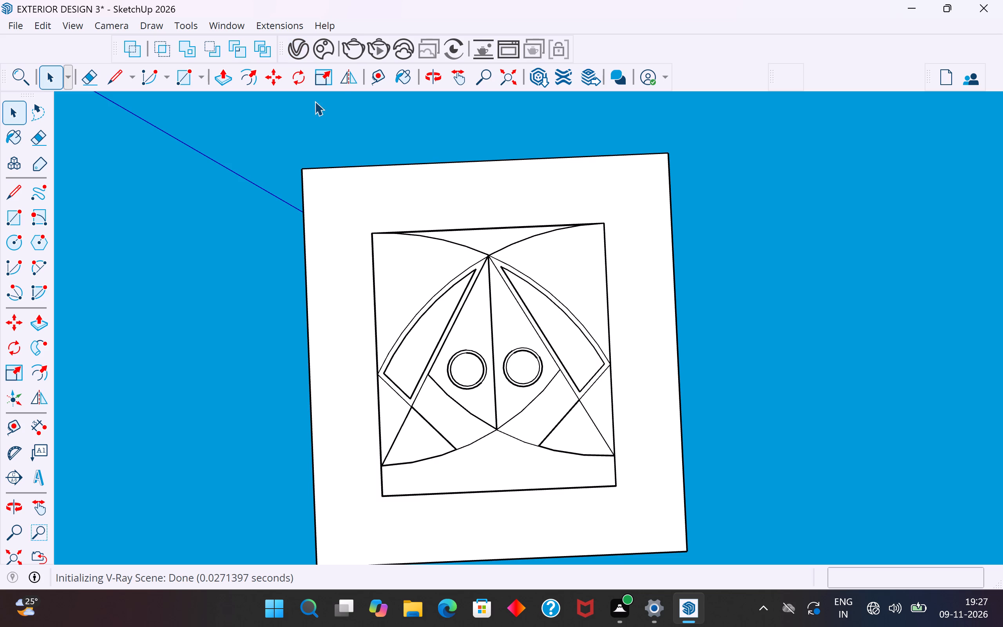
{"action": "left_click", "coordinate": [357, 44]}
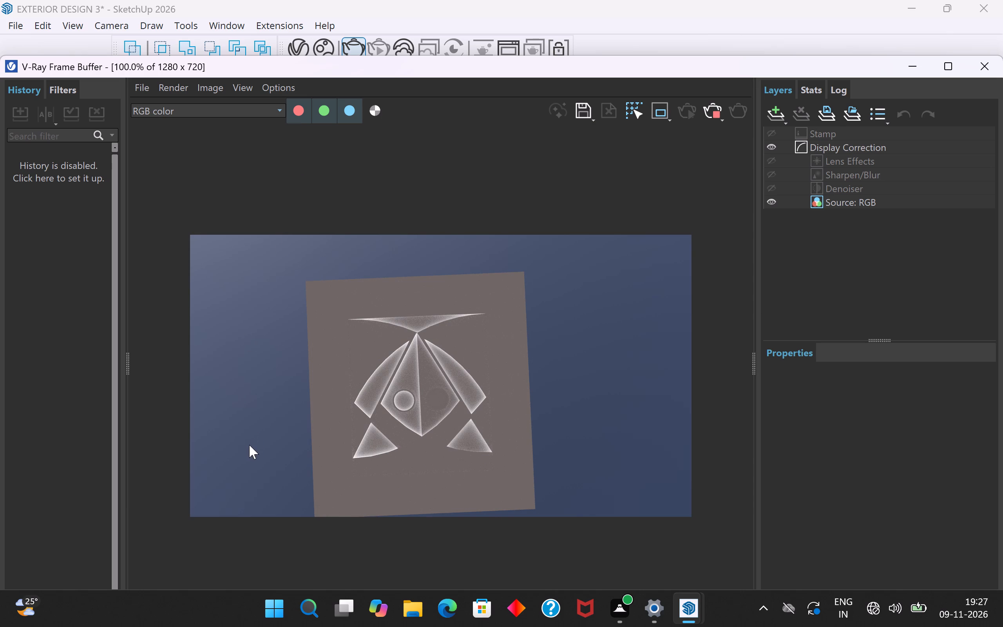
{"action": "scroll", "coordinate": [392, 424], "scroll_direction": "up", "scroll_amount": 2}
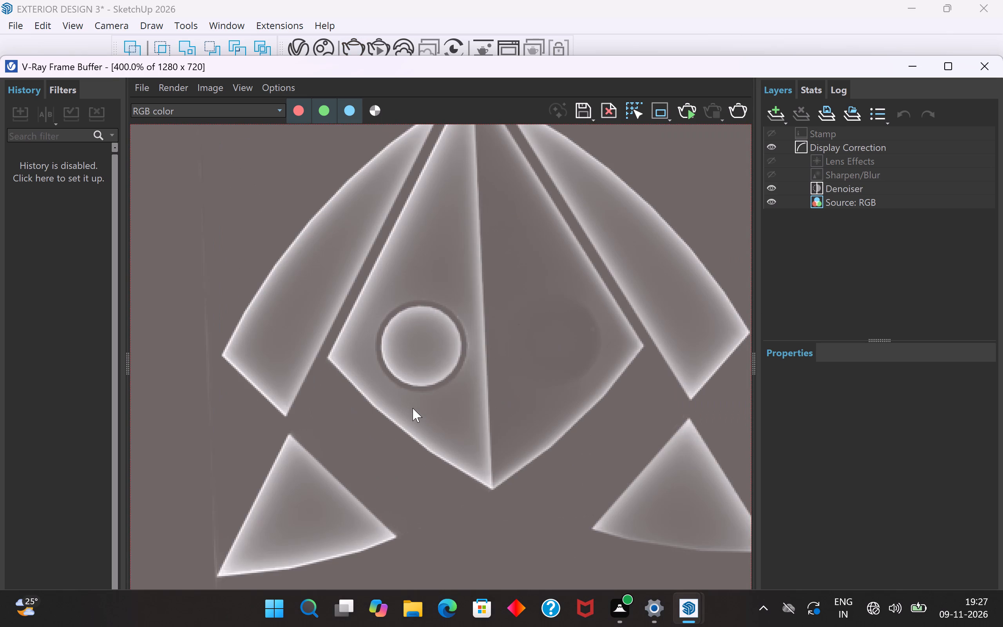
{"action": "scroll", "coordinate": [413, 408], "scroll_direction": "down", "scroll_amount": 2}
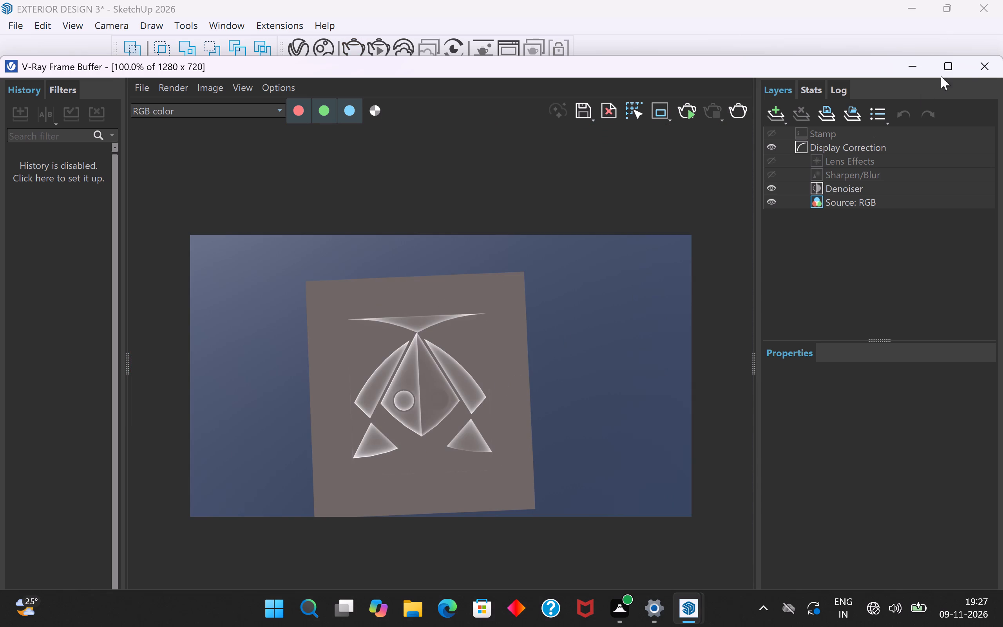
{"action": "left_click", "coordinate": [987, 58]}
Apply the Emissive V-Ray material to the inner wall face of the second raised ring in the patterned panel group.
{"action": "scroll", "coordinate": [546, 384], "scroll_direction": "up", "scroll_amount": 10}
{"action": "middle_click_drag", "start_coordinate": [510, 355], "coordinate": [514, 226]}
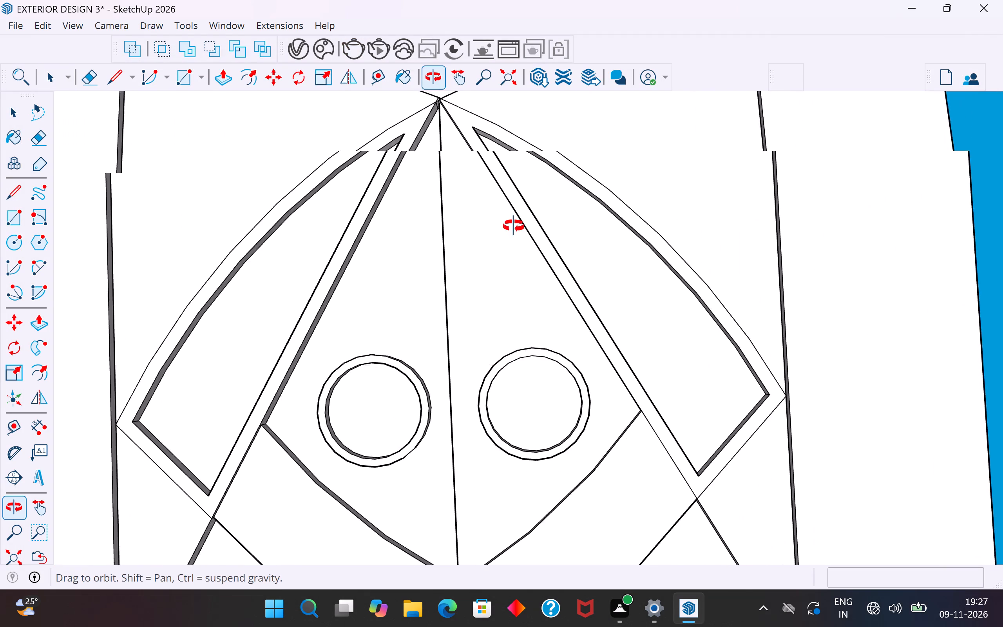
{"action": "middle_click_drag", "start_coordinate": [514, 226], "coordinate": [518, 54]}
{"action": "scroll", "coordinate": [529, 373], "scroll_direction": "up", "scroll_amount": 1}
{"action": "middle_click_drag", "start_coordinate": [529, 373], "coordinate": [520, 400]}
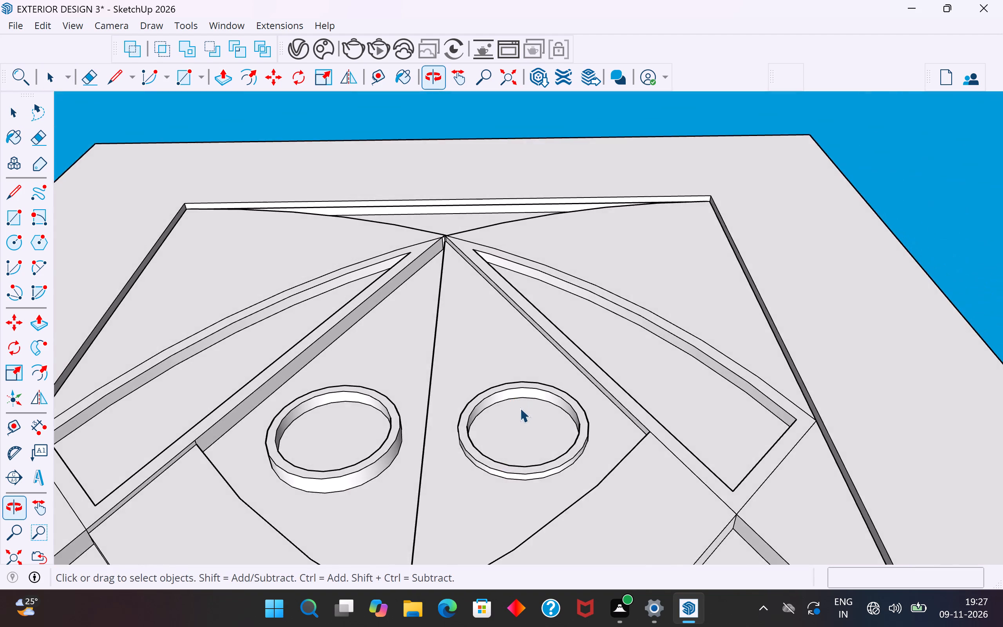
{"action": "scroll", "coordinate": [520, 408], "scroll_direction": "up", "scroll_amount": 4}
{"action": "left_click", "coordinate": [527, 386]}
{"action": "double_click", "coordinate": [527, 386]}
{"action": "left_click", "coordinate": [534, 385]}
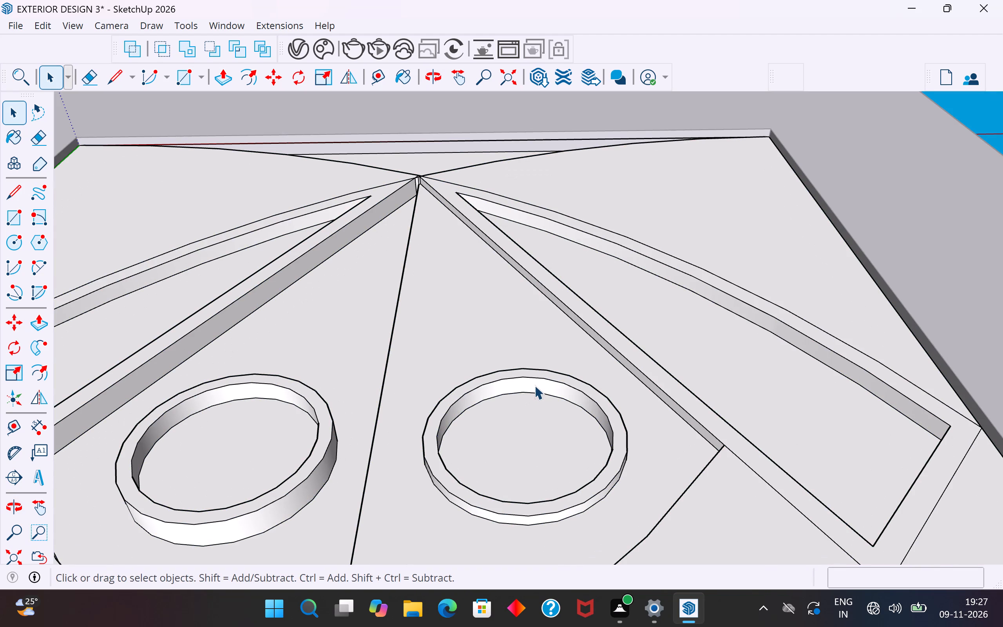
{"action": "left_click", "coordinate": [302, 56]}
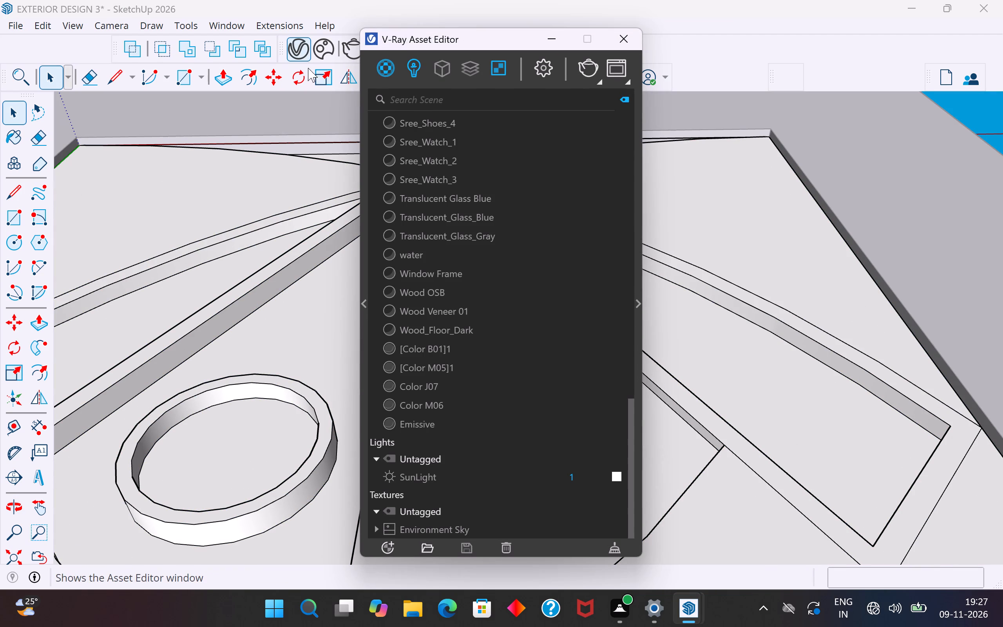
{"action": "scroll", "coordinate": [400, 448], "scroll_direction": "down", "scroll_amount": 4}
{"action": "right_click", "coordinate": [435, 427]}
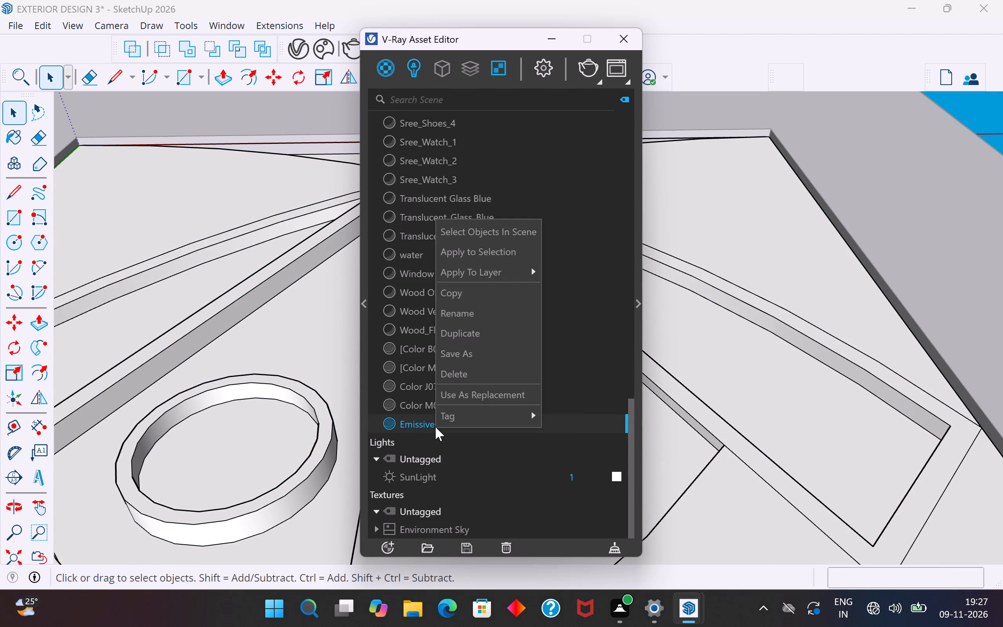
{"action": "left_click", "coordinate": [498, 248]}
{"action": "left_click", "coordinate": [617, 43]}
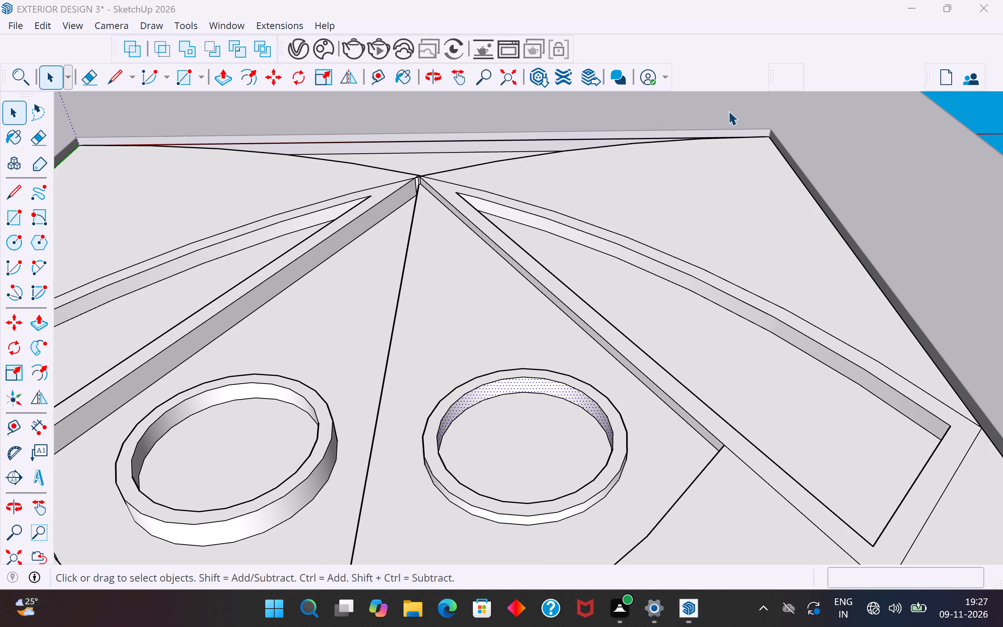
{"action": "left_click", "coordinate": [976, 109]}
Render the ceiling panel's patterned side with V-Ray, examine both circles up close, and close the render.
{"action": "scroll", "coordinate": [637, 337], "scroll_direction": "down", "scroll_amount": 10}
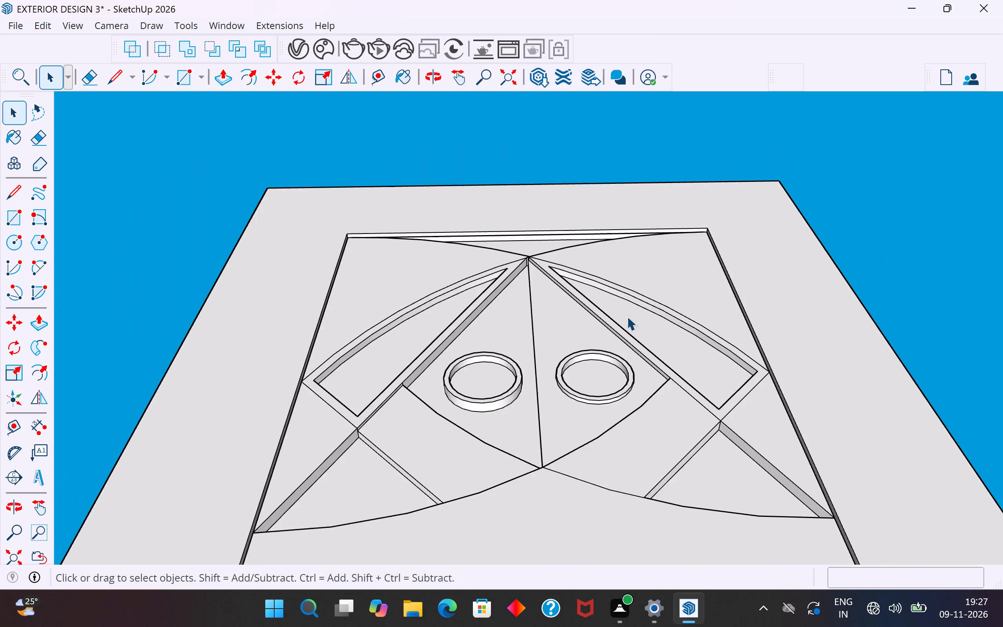
{"action": "middle_click_drag", "start_coordinate": [610, 304], "coordinate": [614, 542]}
{"action": "scroll", "coordinate": [545, 271], "scroll_direction": "down", "scroll_amount": 10}
{"action": "middle_click_drag", "start_coordinate": [545, 359], "coordinate": [546, 402]}
{"action": "scroll", "coordinate": [550, 410], "scroll_direction": "up", "scroll_amount": 3}
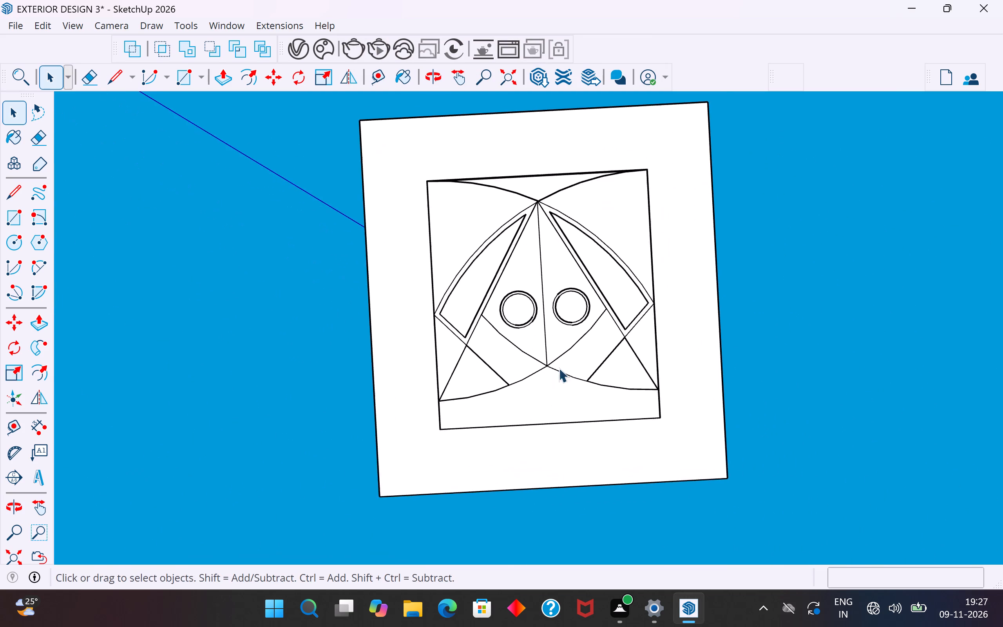
{"action": "scroll", "coordinate": [559, 368], "scroll_direction": "up", "scroll_amount": 2}
{"action": "middle_click_drag", "start_coordinate": [698, 442], "coordinate": [700, 356]}
{"action": "middle_click_drag", "start_coordinate": [702, 385], "coordinate": [463, 301]}
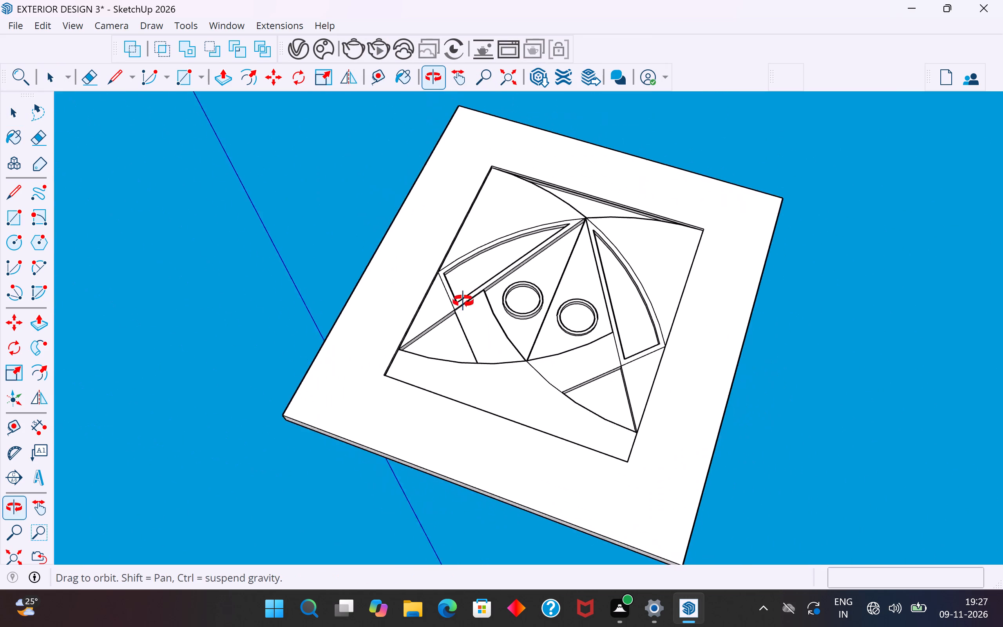
{"action": "middle_click_drag", "start_coordinate": [463, 301], "coordinate": [589, 307]}
{"action": "scroll", "coordinate": [516, 301], "scroll_direction": "up", "scroll_amount": 3}
{"action": "middle_click_drag", "start_coordinate": [541, 306], "coordinate": [519, 503]}
{"action": "scroll", "coordinate": [541, 410], "scroll_direction": "down", "scroll_amount": 3}
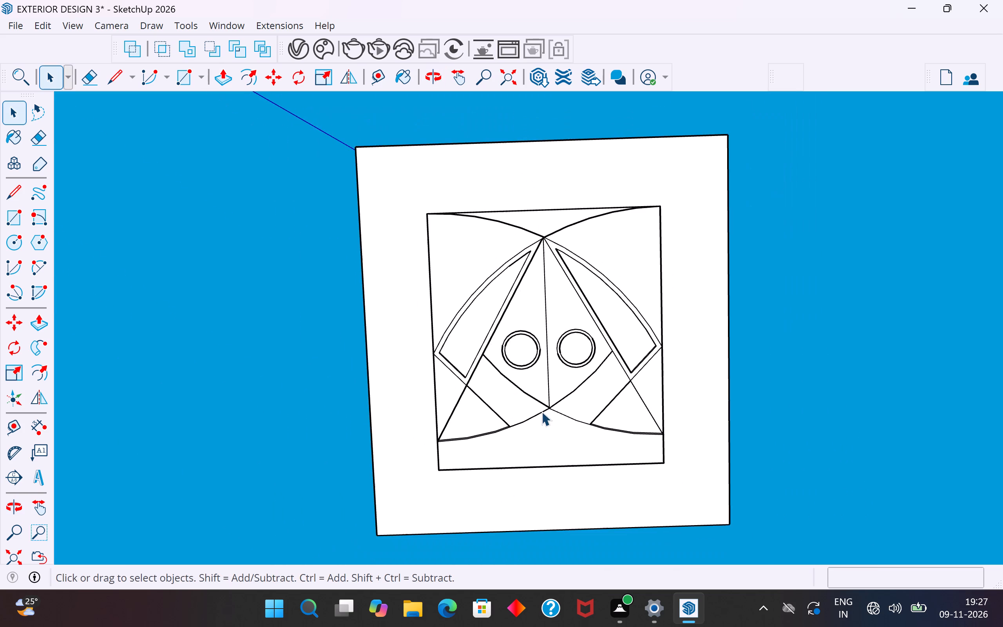
{"action": "scroll", "coordinate": [541, 411], "scroll_direction": "down", "scroll_amount": 1}
{"action": "middle_click_drag", "start_coordinate": [546, 417], "coordinate": [545, 452]}
{"action": "left_click", "coordinate": [349, 43]}
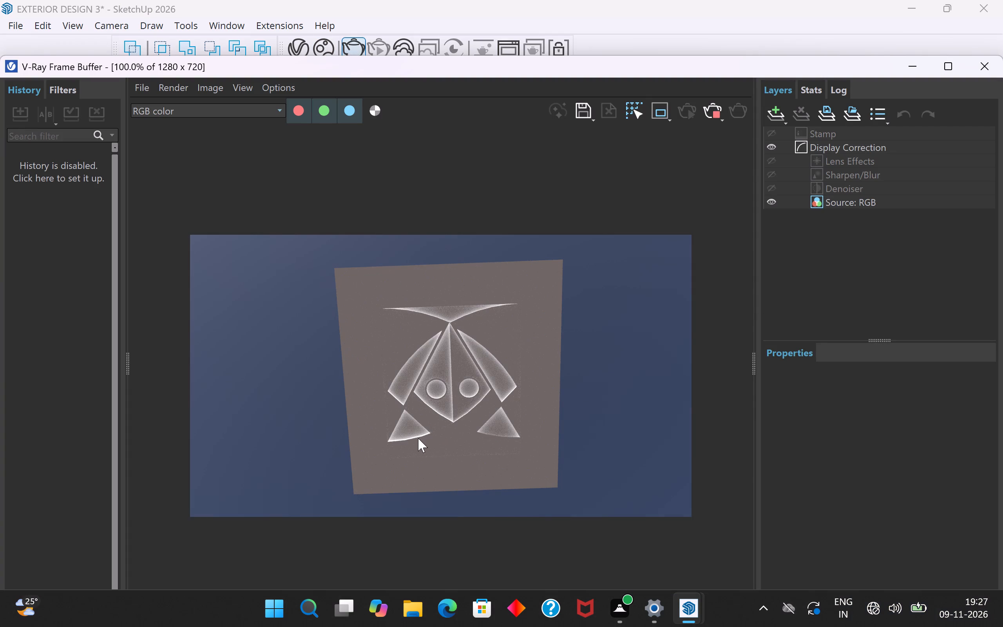
{"action": "scroll", "coordinate": [415, 432], "scroll_direction": "up", "scroll_amount": 1}
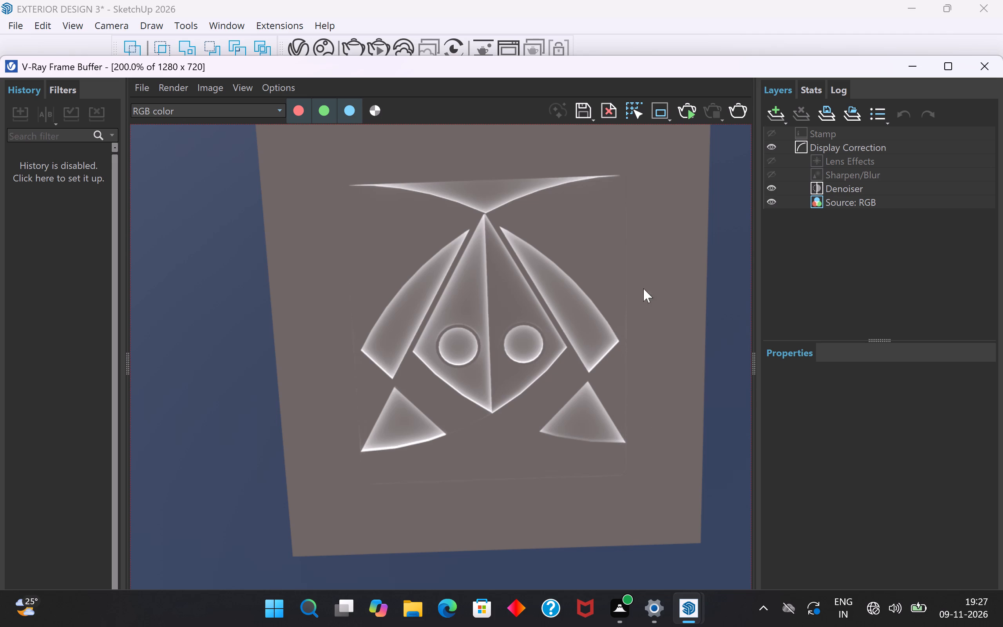
{"action": "left_click", "coordinate": [987, 71]}
{"action": "left_click", "coordinate": [858, 329]}
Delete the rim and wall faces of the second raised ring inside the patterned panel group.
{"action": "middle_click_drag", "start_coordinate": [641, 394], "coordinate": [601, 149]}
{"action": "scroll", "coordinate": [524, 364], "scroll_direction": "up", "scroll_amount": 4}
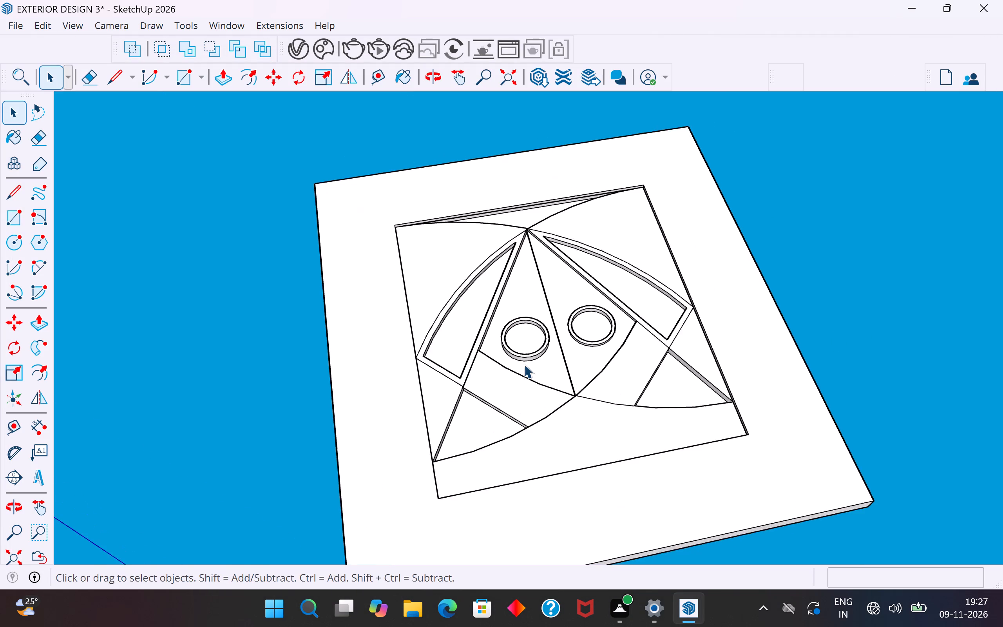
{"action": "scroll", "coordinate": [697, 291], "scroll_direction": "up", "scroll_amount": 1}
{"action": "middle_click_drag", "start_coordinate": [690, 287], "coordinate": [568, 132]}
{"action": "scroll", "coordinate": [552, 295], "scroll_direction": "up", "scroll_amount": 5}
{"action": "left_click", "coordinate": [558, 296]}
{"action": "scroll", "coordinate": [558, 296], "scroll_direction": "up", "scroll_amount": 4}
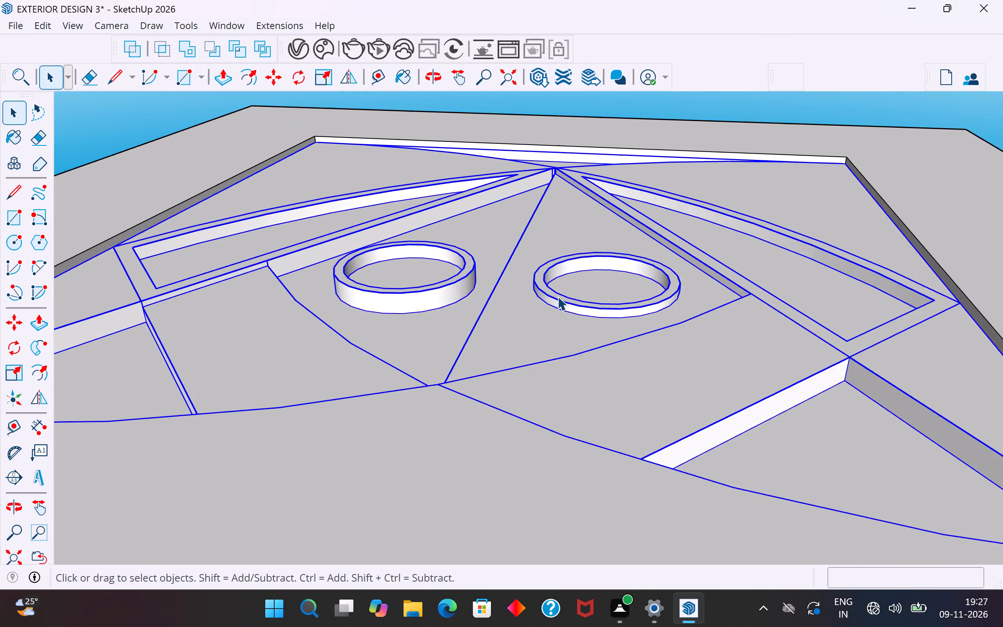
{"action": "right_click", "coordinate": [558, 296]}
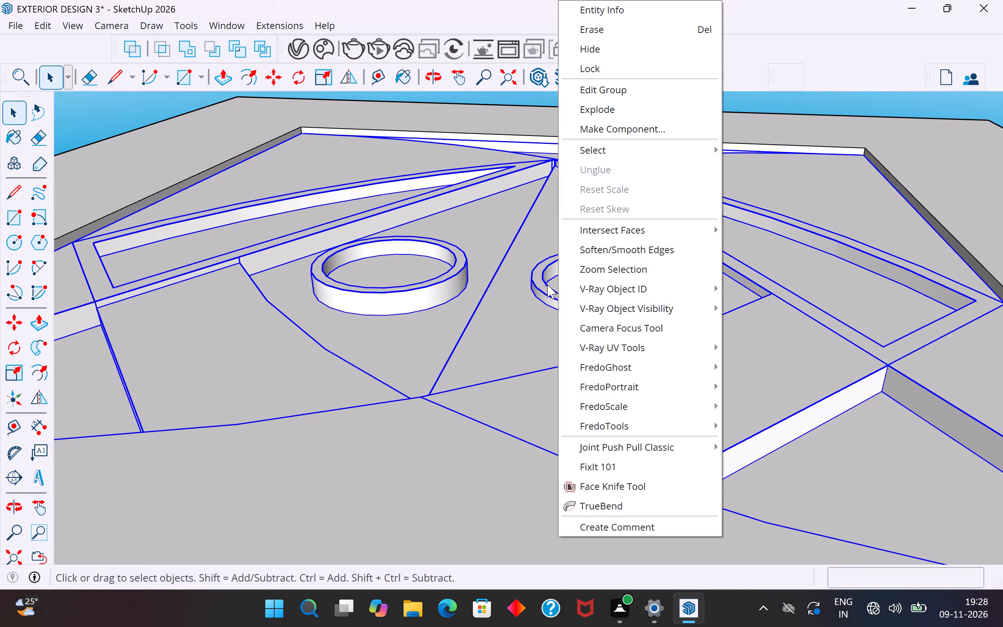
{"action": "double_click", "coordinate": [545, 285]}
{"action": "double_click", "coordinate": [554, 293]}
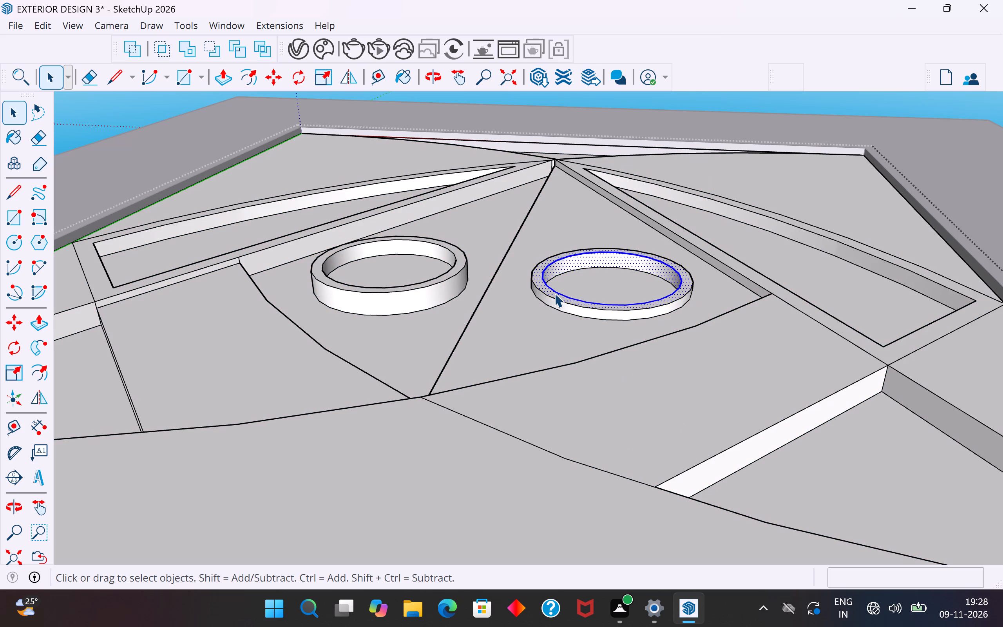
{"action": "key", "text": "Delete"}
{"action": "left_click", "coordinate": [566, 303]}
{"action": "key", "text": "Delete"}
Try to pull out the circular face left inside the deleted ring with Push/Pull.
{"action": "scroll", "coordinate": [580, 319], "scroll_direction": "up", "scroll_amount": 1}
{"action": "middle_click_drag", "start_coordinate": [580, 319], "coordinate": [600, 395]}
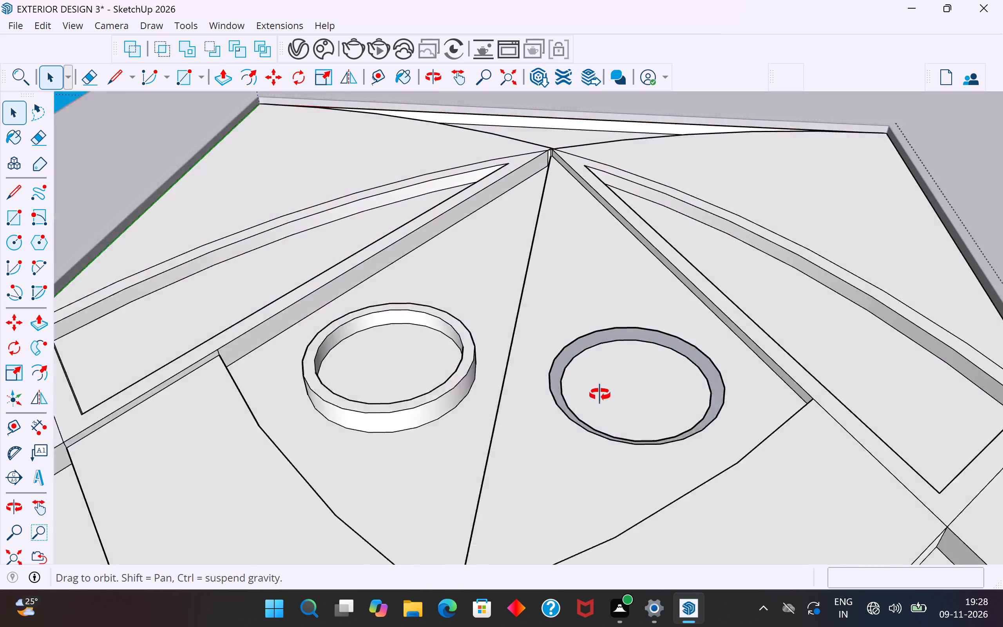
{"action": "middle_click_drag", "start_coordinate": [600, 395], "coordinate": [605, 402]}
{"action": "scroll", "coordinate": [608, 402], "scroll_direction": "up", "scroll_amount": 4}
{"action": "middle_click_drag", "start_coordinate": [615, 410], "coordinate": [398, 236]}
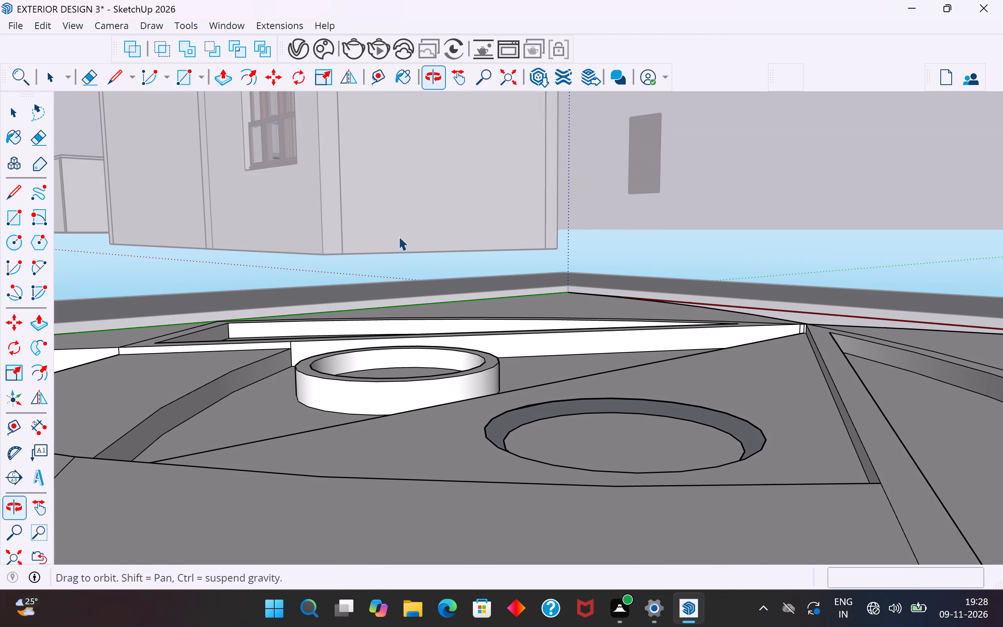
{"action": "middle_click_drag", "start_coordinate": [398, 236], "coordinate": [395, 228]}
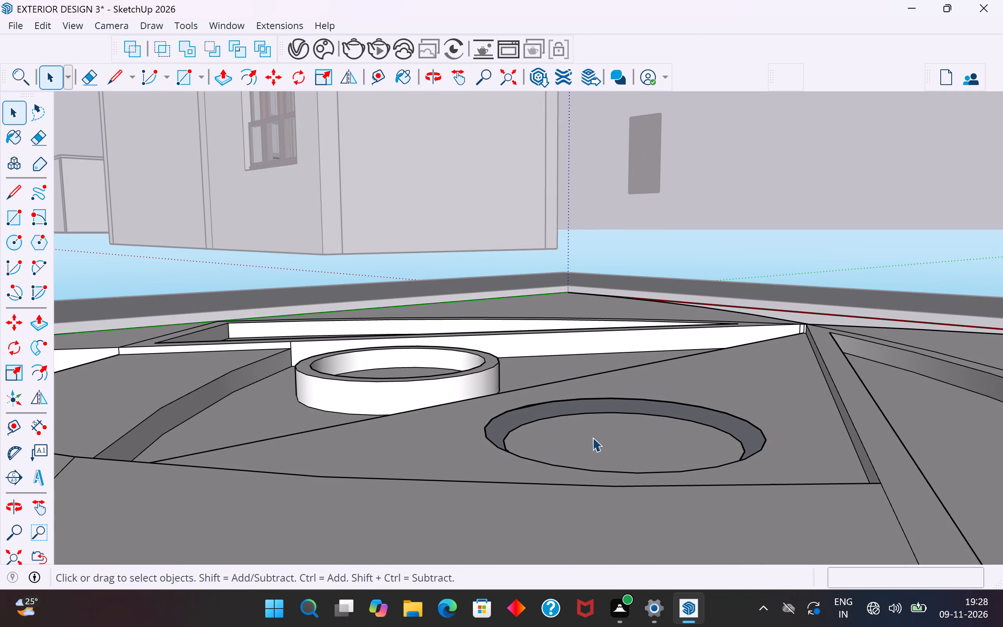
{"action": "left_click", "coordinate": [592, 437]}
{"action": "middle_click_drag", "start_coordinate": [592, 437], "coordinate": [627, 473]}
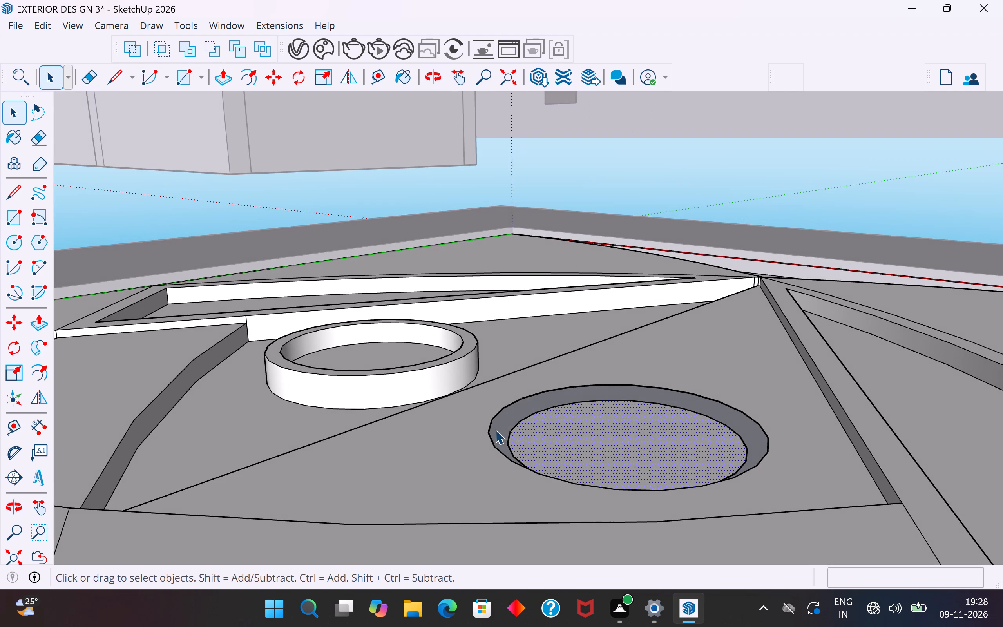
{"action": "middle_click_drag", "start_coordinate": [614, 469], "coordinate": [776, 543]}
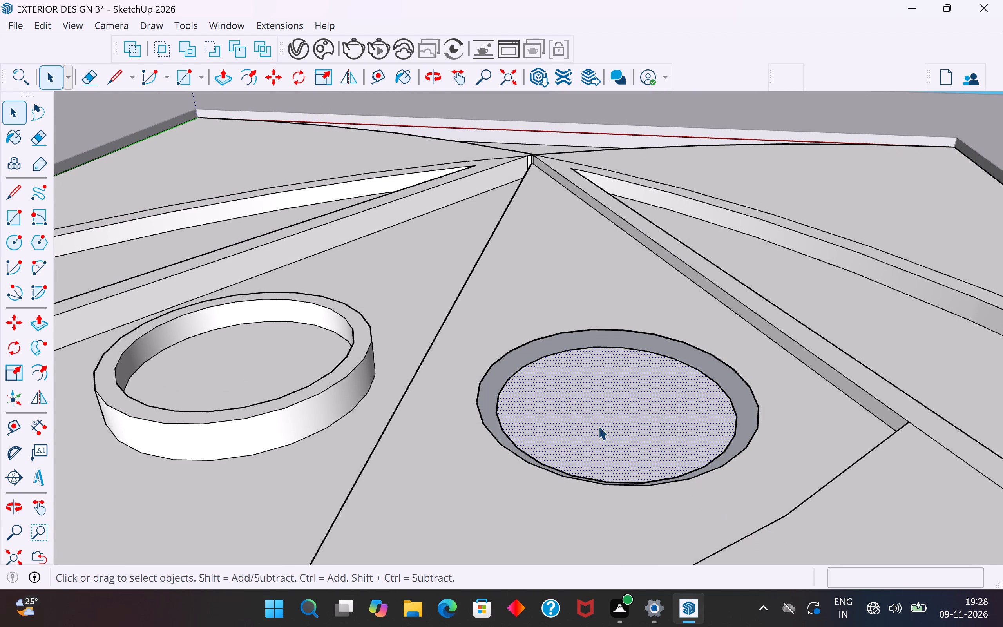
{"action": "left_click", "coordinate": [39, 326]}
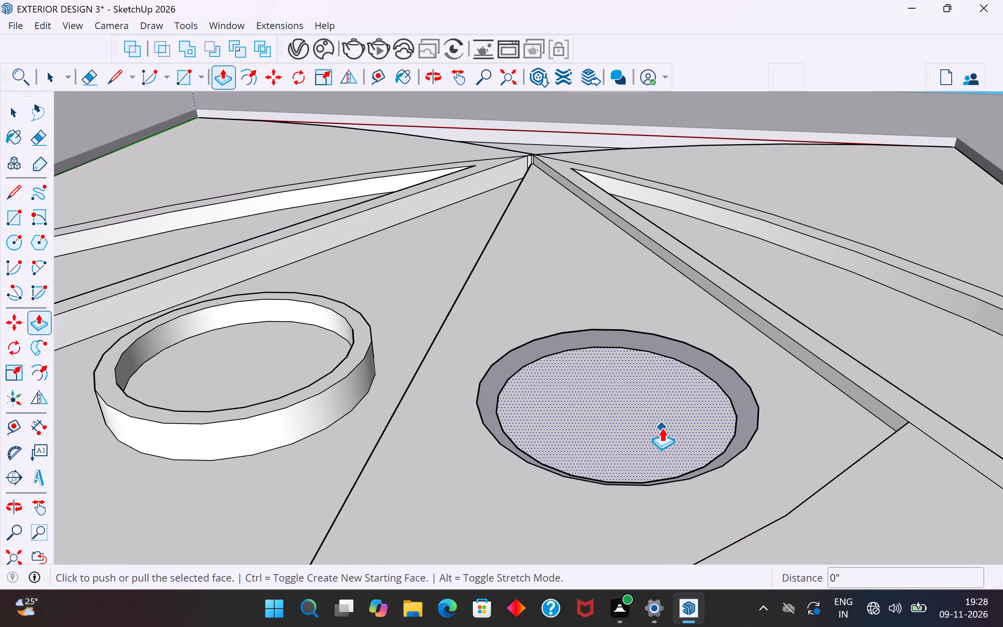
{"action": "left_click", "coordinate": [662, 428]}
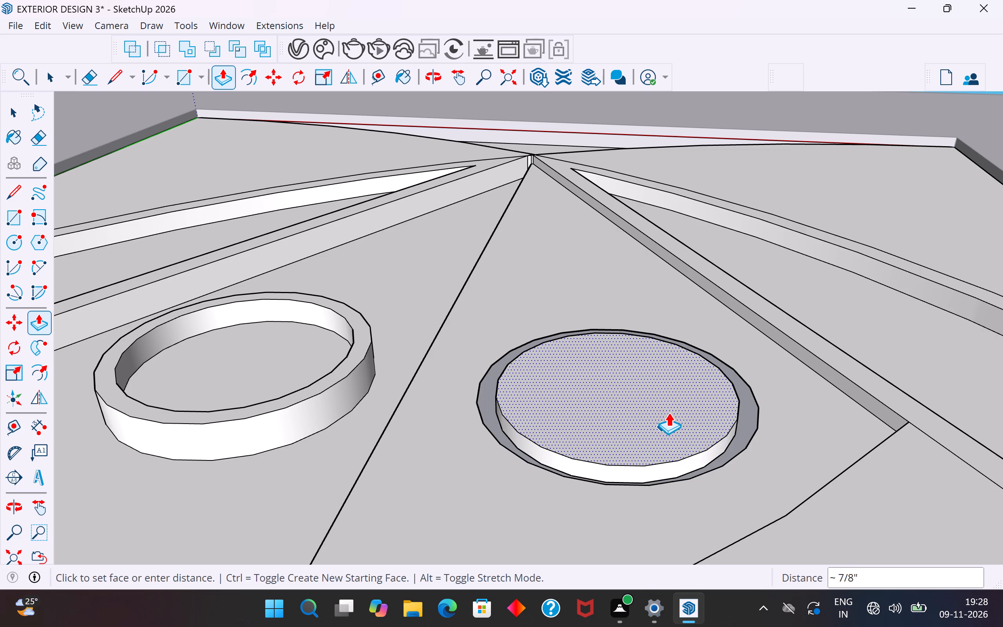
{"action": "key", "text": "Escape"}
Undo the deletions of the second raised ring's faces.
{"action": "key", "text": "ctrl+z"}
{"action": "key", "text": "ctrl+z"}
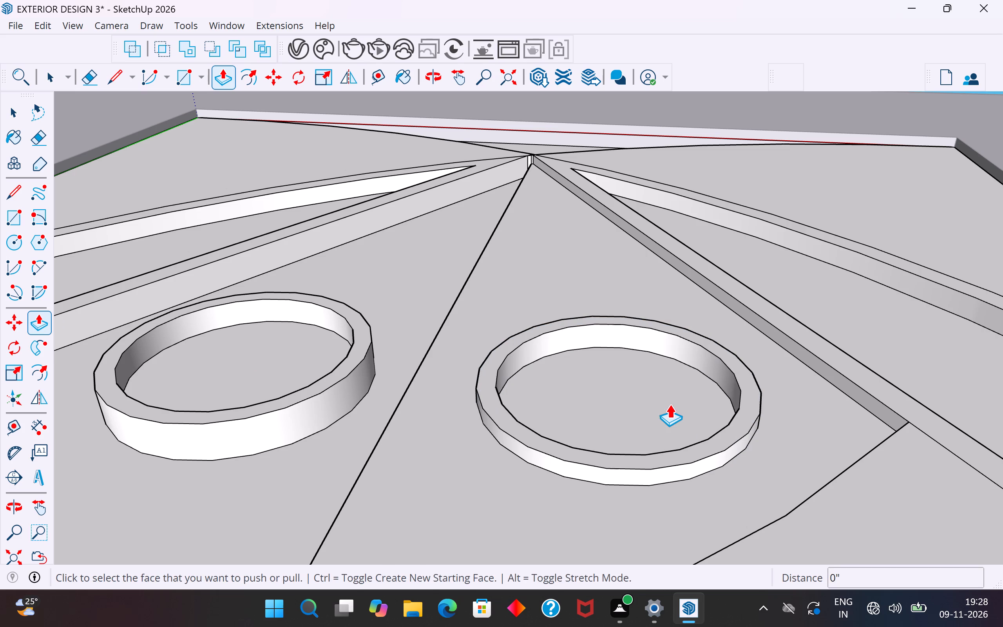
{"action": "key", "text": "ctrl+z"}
Push the second raised ring's rim face down about 13/16", flush with the surrounding pattern surface.
{"action": "scroll", "coordinate": [456, 476], "scroll_direction": "down", "scroll_amount": 3}
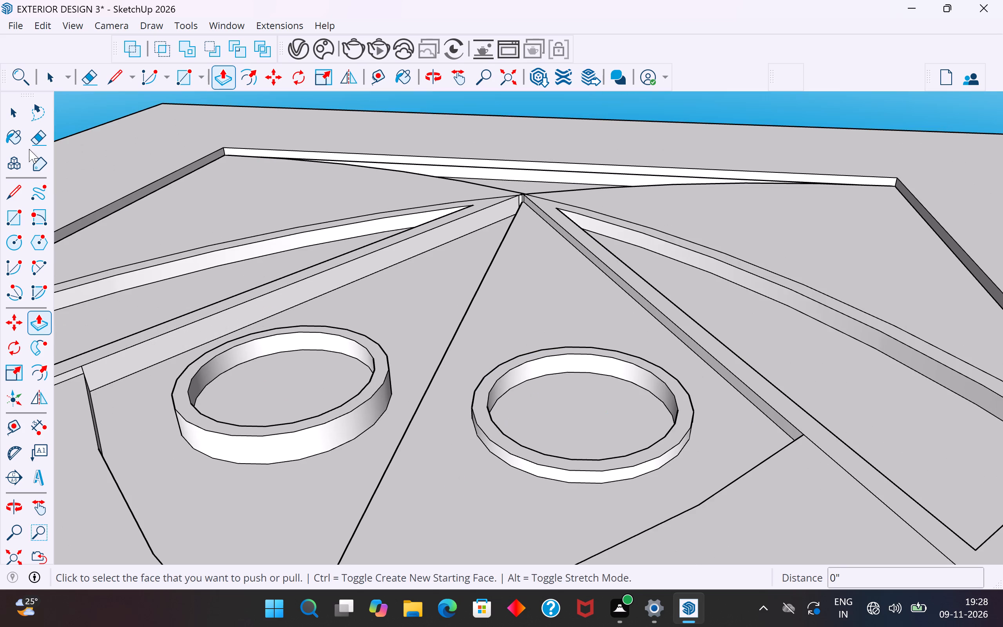
{"action": "left_click", "coordinate": [5, 112]}
{"action": "left_click", "coordinate": [532, 109]}
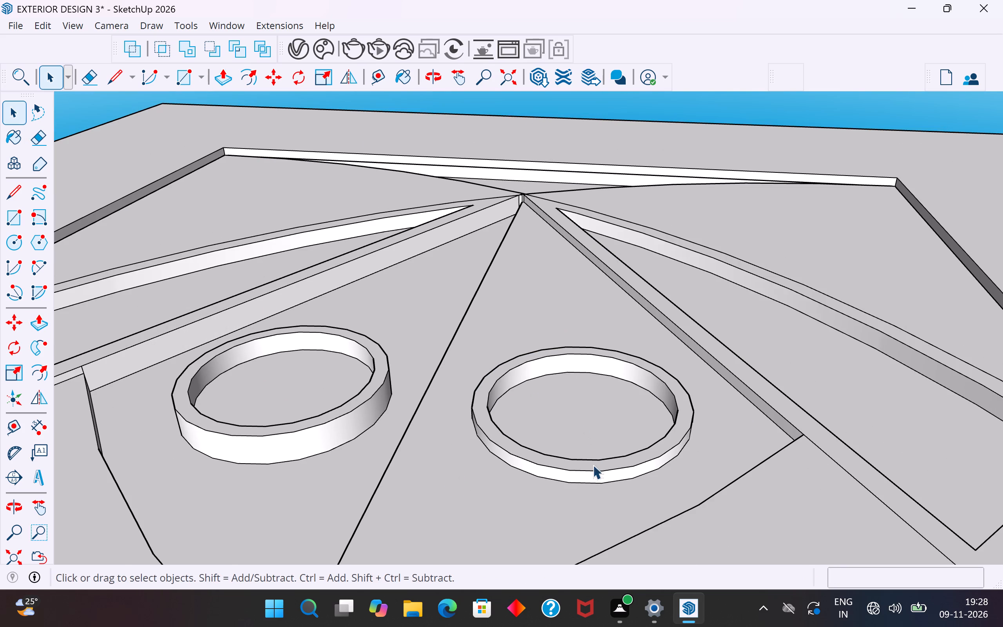
{"action": "left_click", "coordinate": [593, 469]}
{"action": "middle_click_drag", "start_coordinate": [596, 471], "coordinate": [723, 448]}
{"action": "double_click", "coordinate": [642, 439]}
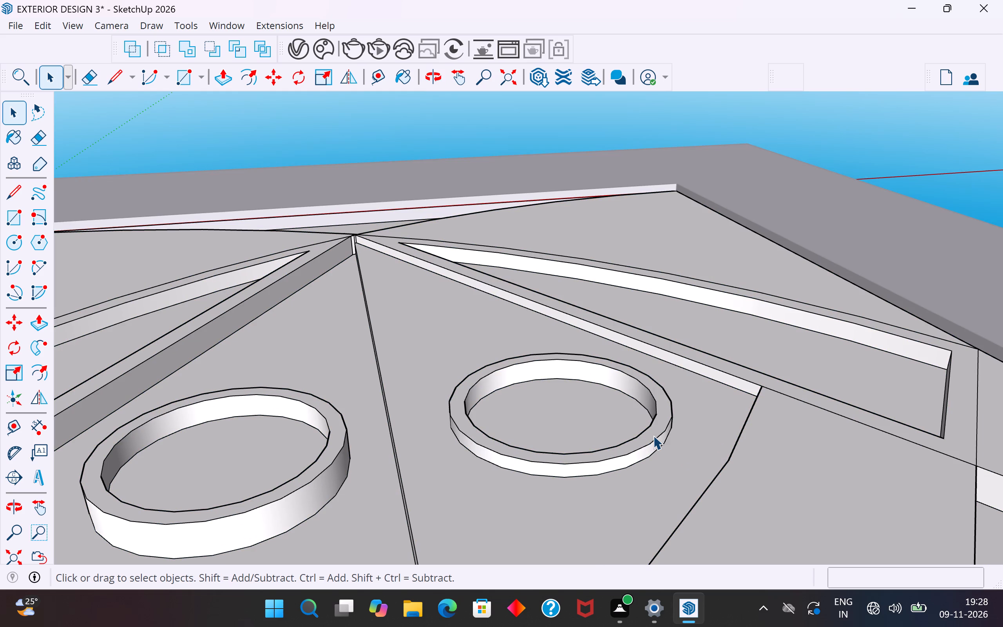
{"action": "left_click", "coordinate": [653, 435]}
{"action": "left_click", "coordinate": [653, 435]}
{"action": "left_click", "coordinate": [42, 320]}
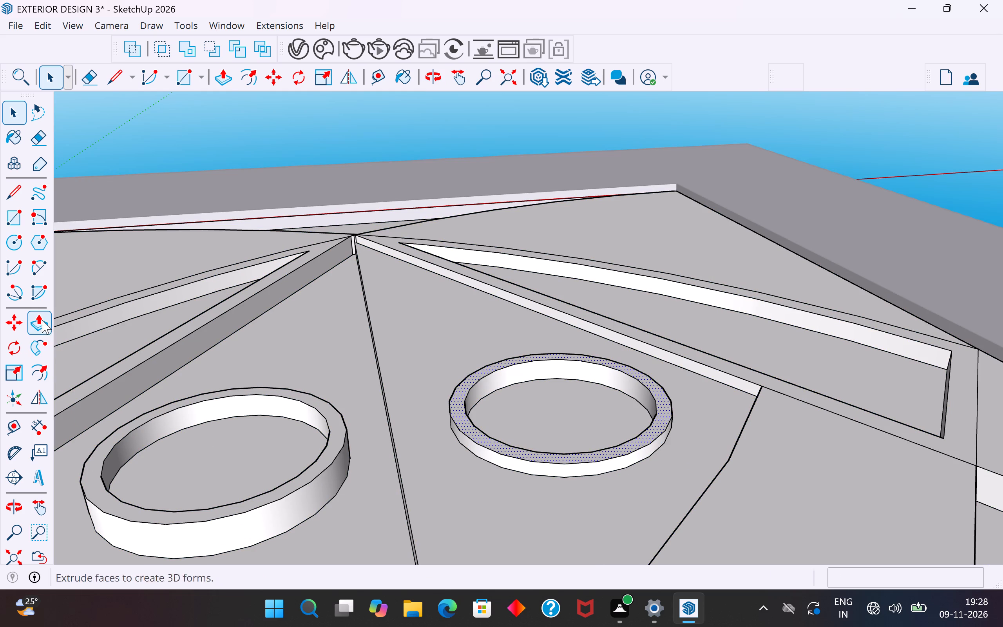
{"action": "left_click", "coordinate": [624, 457]}
{"action": "left_click", "coordinate": [626, 475]}
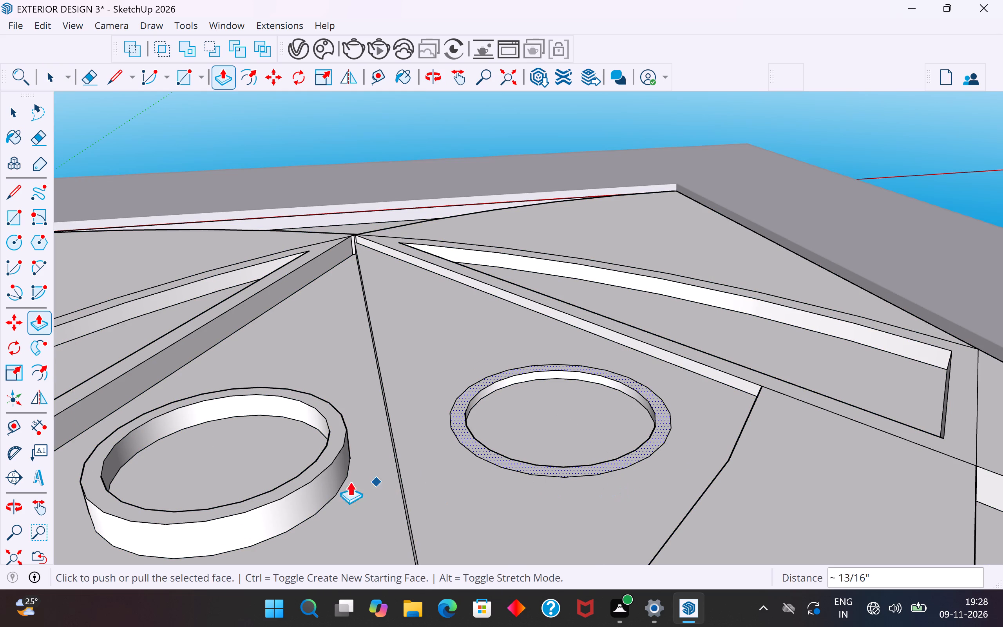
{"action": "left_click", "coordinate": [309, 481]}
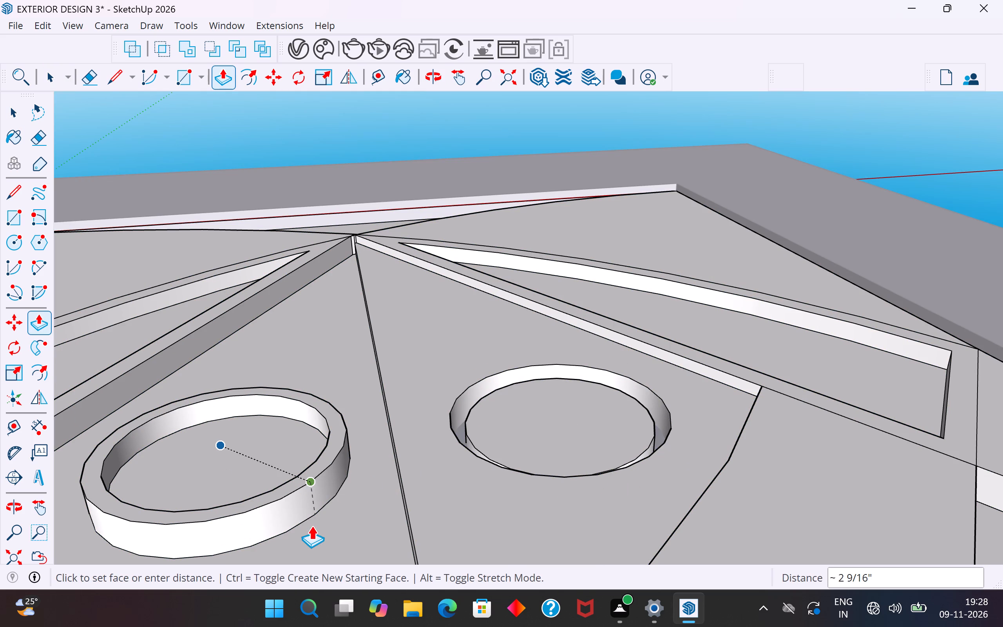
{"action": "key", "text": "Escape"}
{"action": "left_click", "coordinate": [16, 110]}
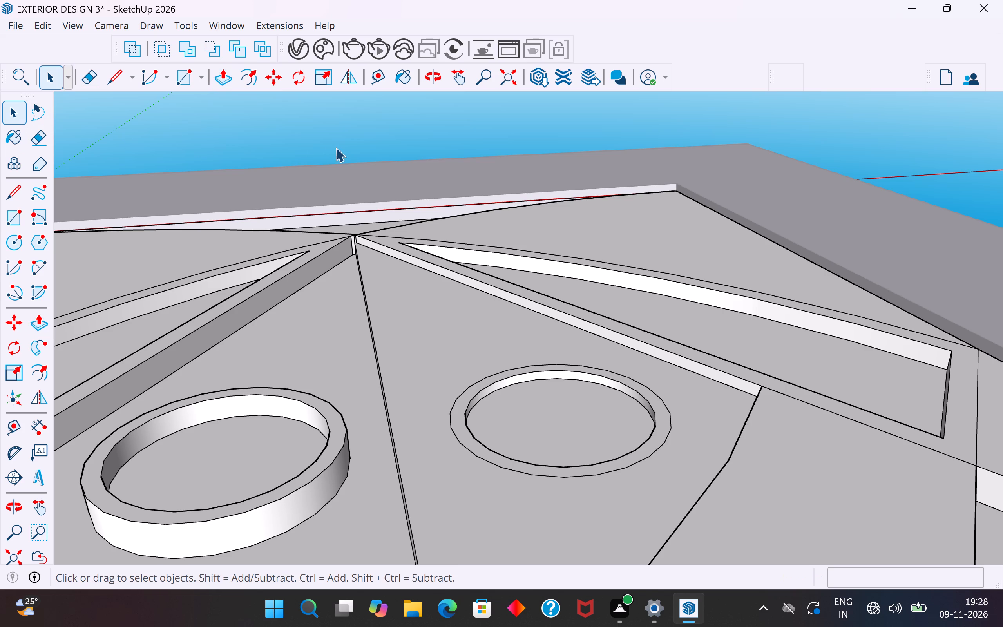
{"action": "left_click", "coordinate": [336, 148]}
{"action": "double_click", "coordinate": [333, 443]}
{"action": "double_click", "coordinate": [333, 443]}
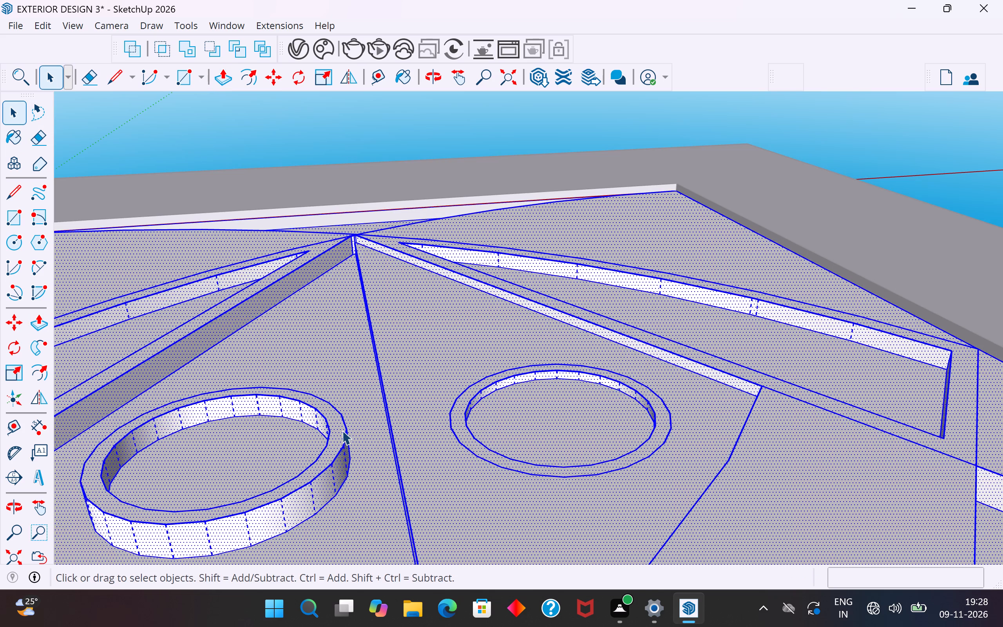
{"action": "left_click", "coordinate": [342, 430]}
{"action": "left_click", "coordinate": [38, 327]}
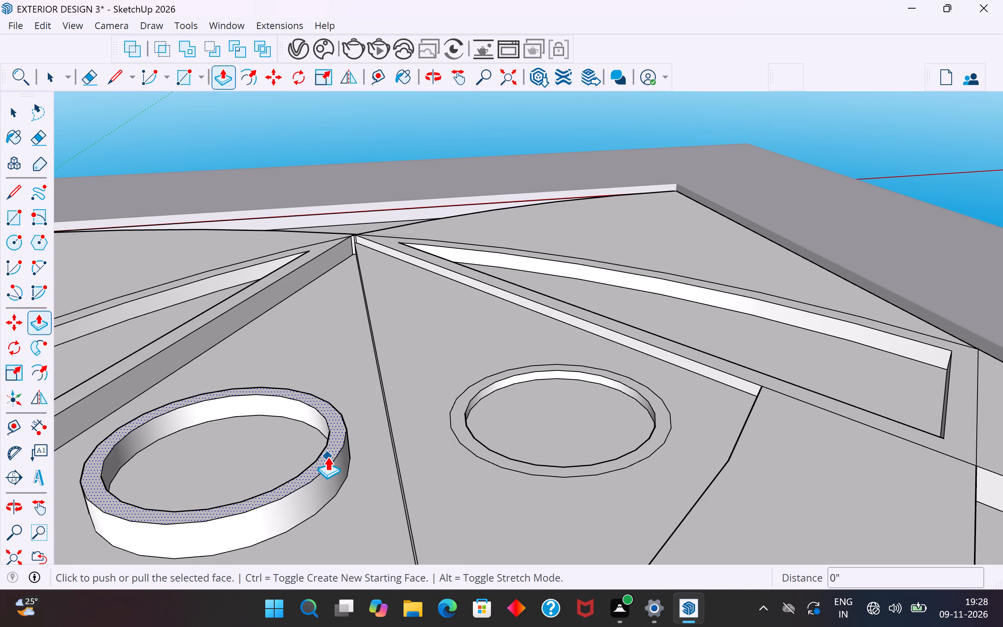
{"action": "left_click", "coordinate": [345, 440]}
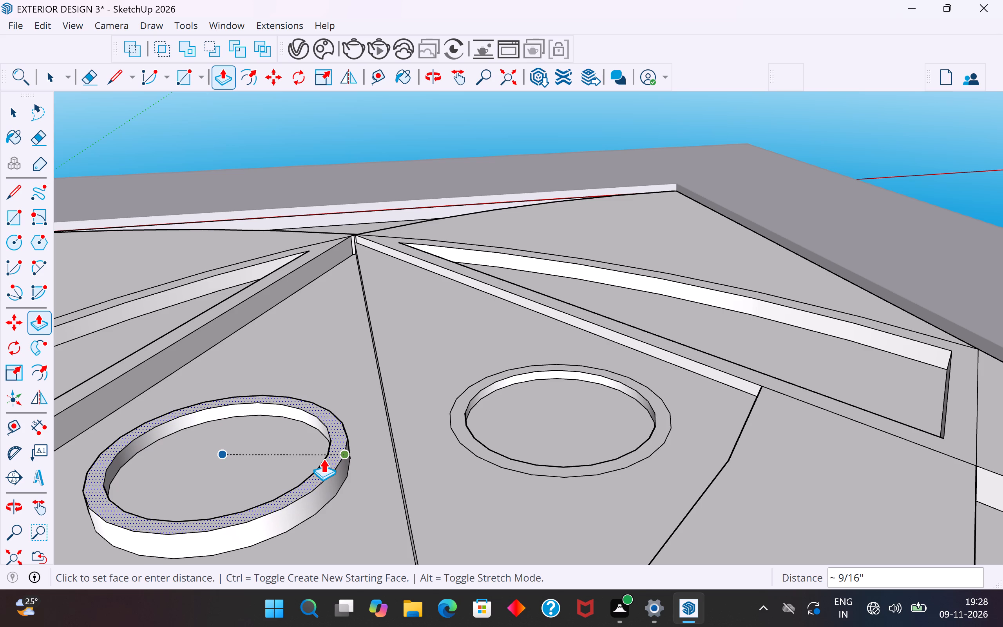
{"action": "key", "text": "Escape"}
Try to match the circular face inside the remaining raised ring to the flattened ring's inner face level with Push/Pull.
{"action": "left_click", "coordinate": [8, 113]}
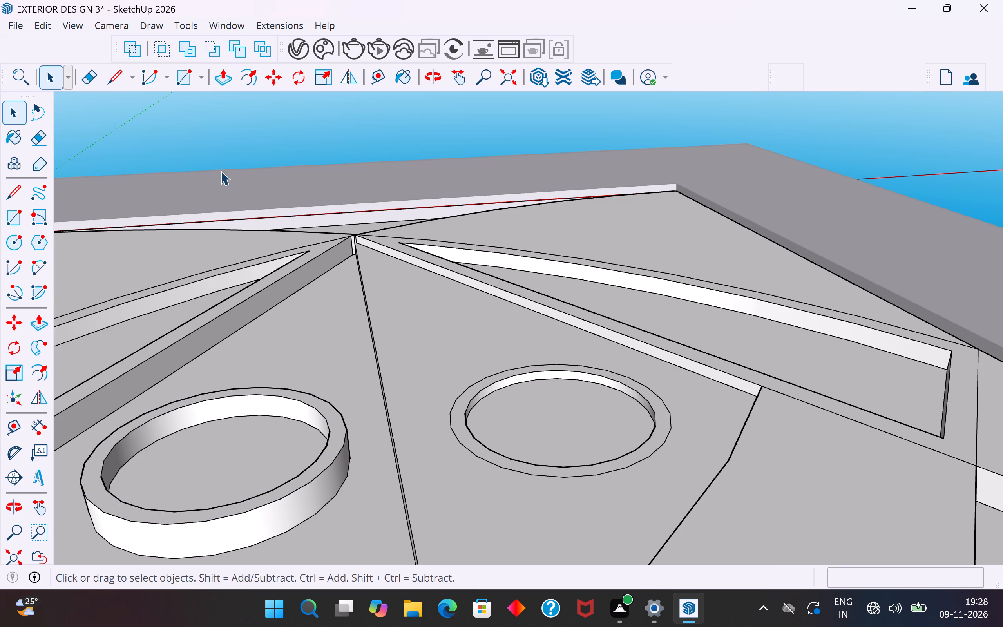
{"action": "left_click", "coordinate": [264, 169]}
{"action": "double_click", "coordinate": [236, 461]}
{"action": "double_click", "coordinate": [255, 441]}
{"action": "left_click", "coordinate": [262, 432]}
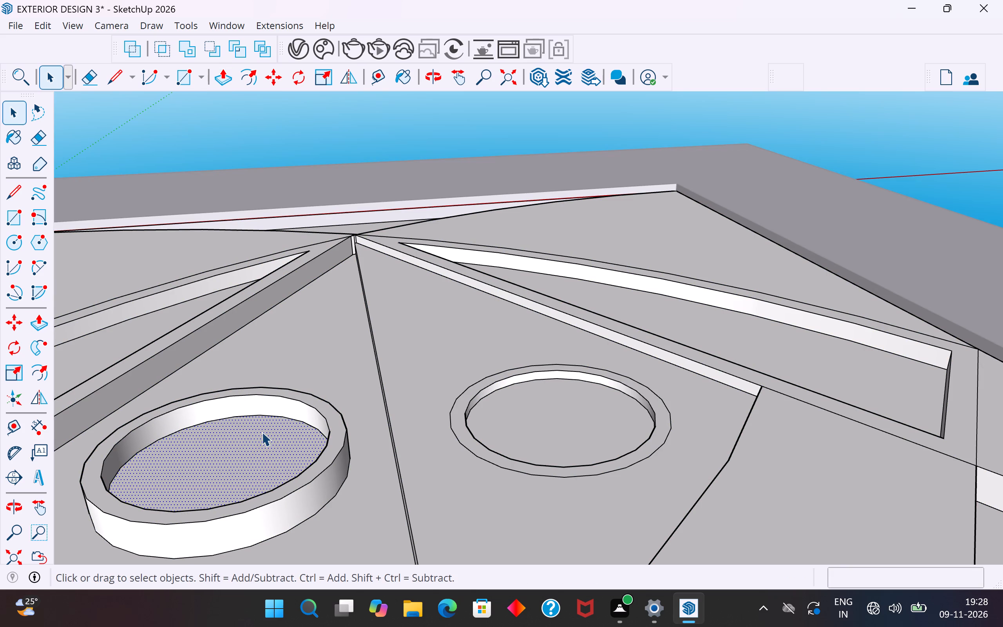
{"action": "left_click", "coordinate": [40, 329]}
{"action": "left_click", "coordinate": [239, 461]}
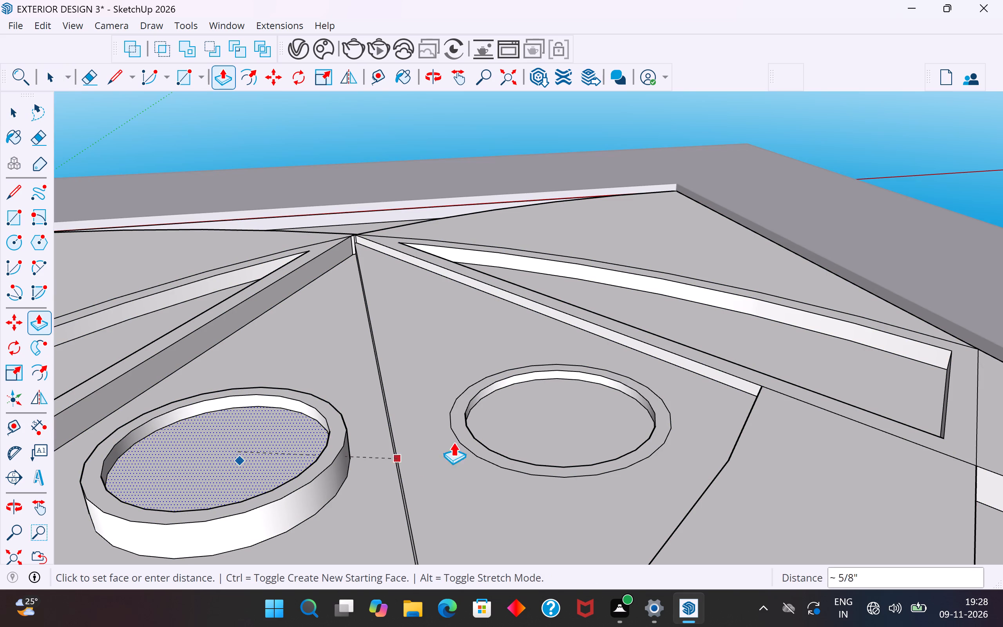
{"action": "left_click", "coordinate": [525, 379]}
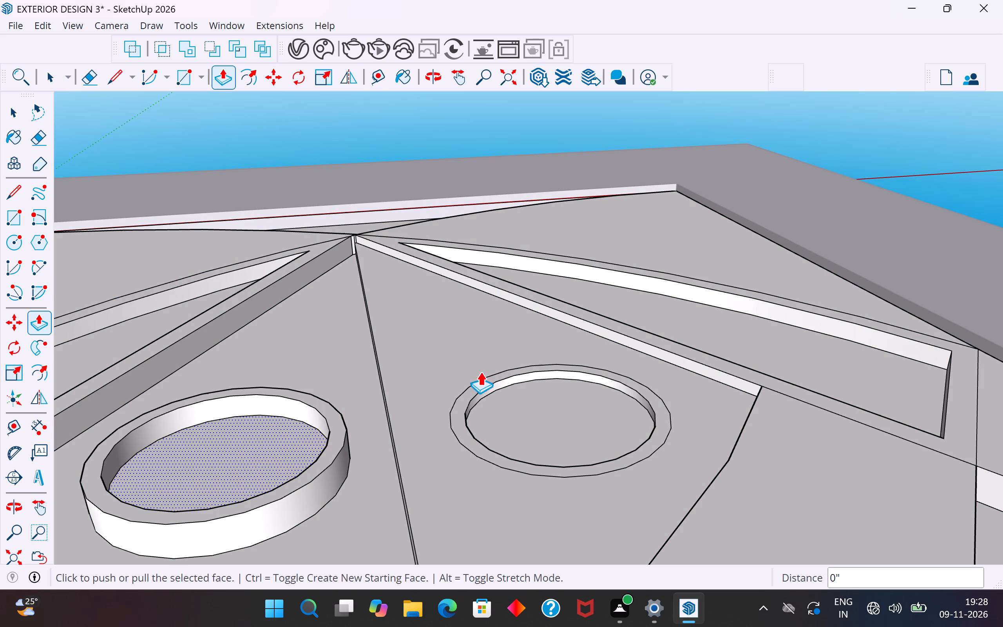
Push the remaining raised ring's rim face down about 13/16" and another 1 1/8", flush with the surrounding pattern surface.
{"action": "left_click", "coordinate": [19, 110]}
{"action": "left_click", "coordinate": [155, 148]}
{"action": "double_click", "coordinate": [336, 429]}
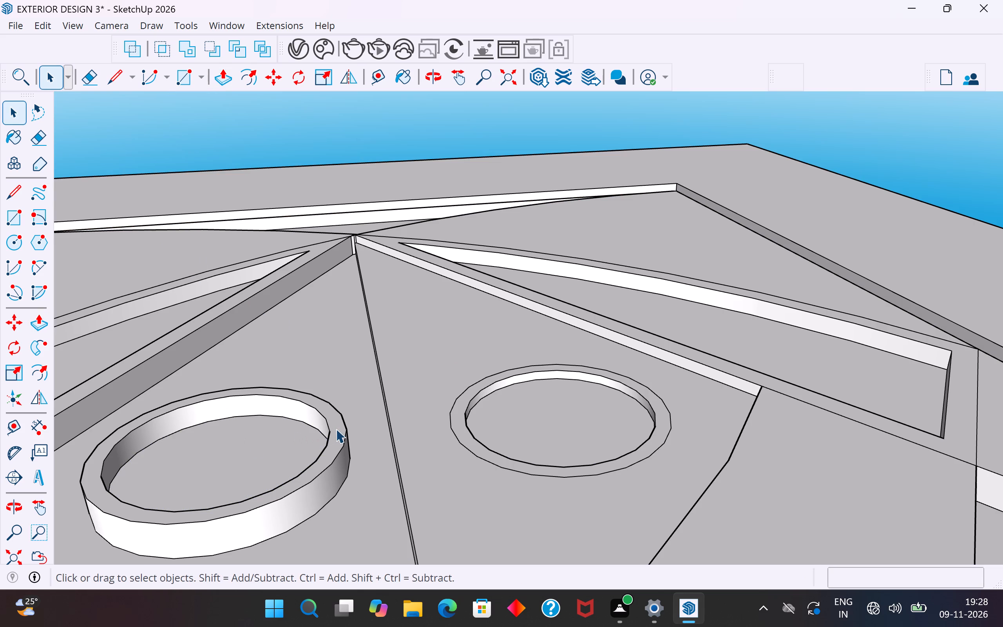
{"action": "double_click", "coordinate": [337, 424]}
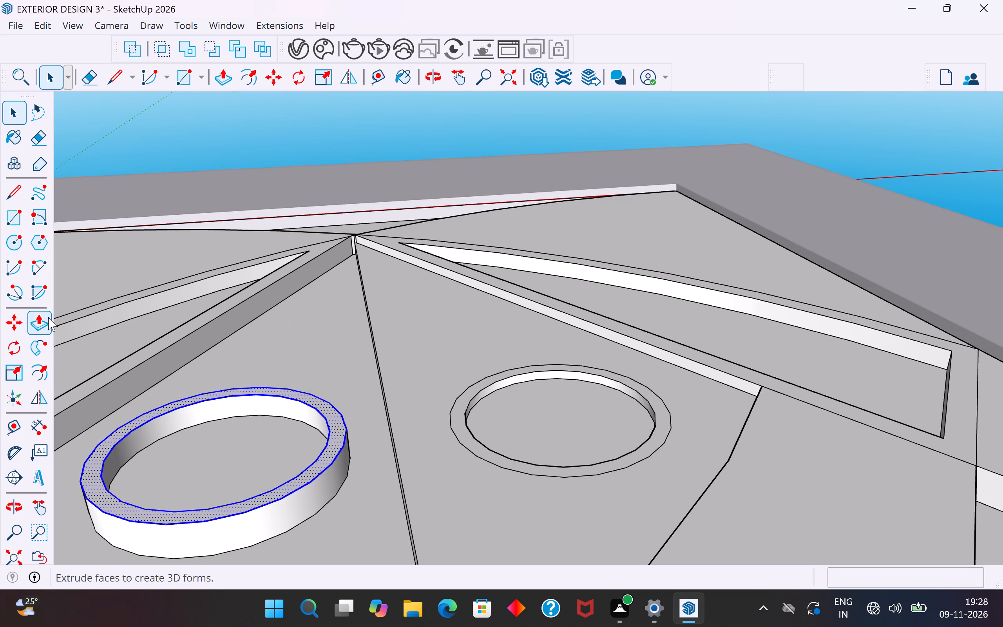
{"action": "left_click", "coordinate": [48, 317]}
{"action": "left_click", "coordinate": [349, 431]}
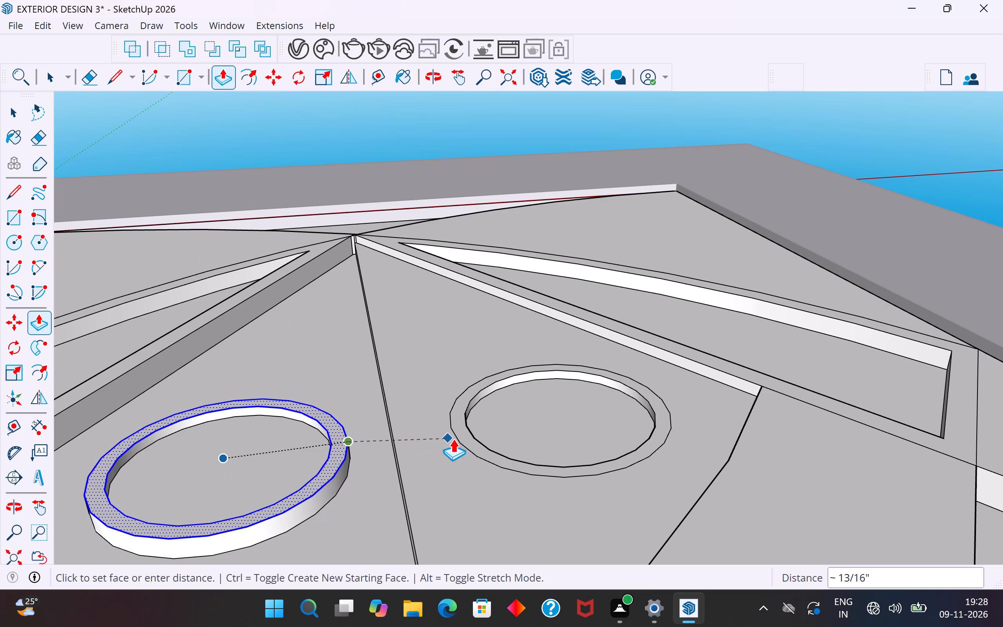
{"action": "left_click", "coordinate": [460, 441]}
{"action": "middle_click_drag", "start_coordinate": [437, 464], "coordinate": [409, 395]}
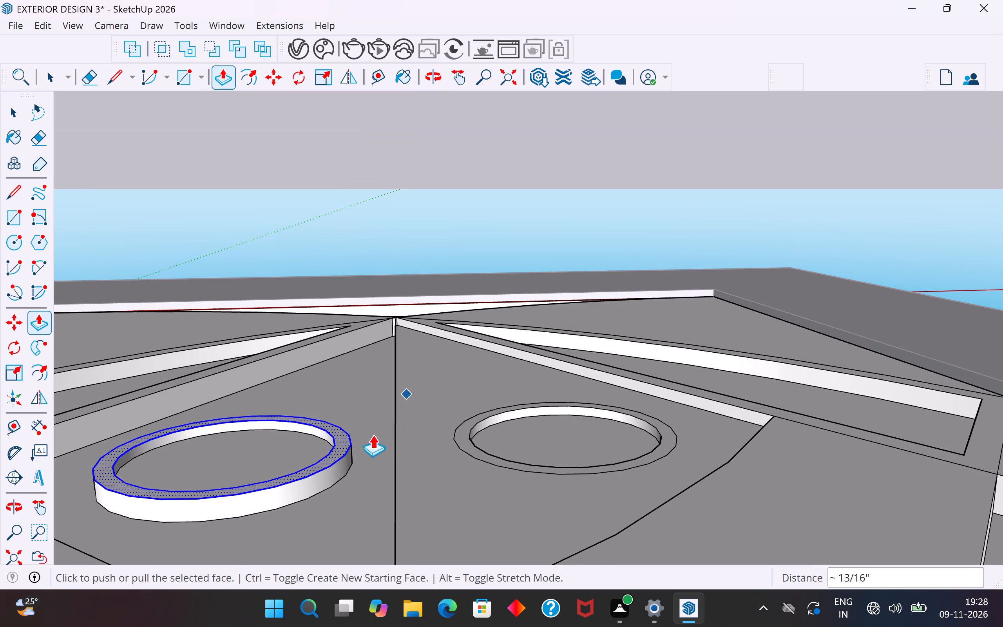
{"action": "left_click", "coordinate": [342, 458]}
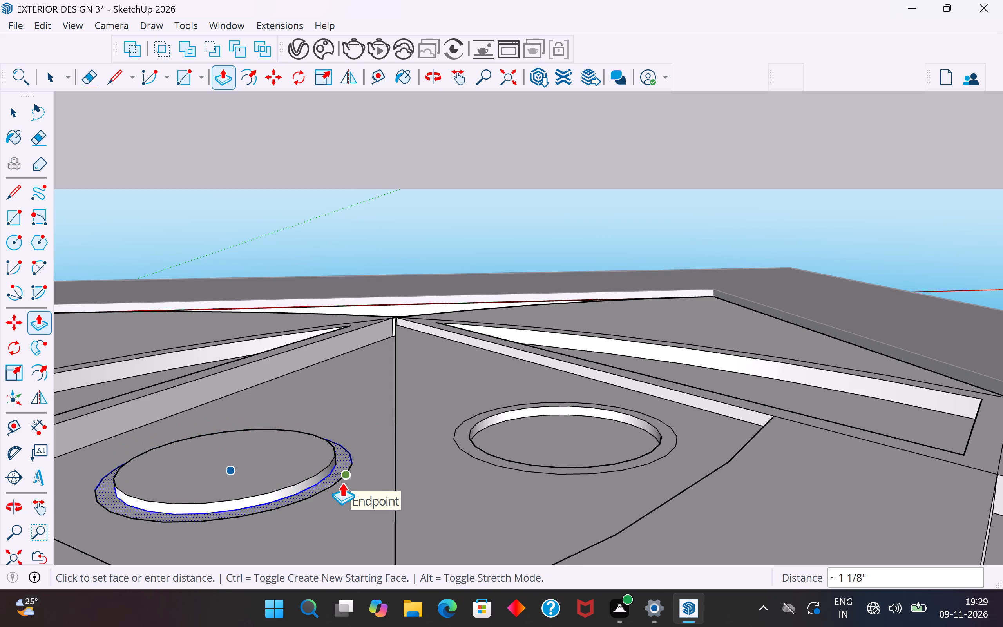
{"action": "left_click", "coordinate": [342, 482]}
Push the protruding circular face inside the newly flattened ring down about 13/16" to form a shallow recess, and leave the group.
{"action": "middle_click_drag", "start_coordinate": [536, 475], "coordinate": [456, 514]}
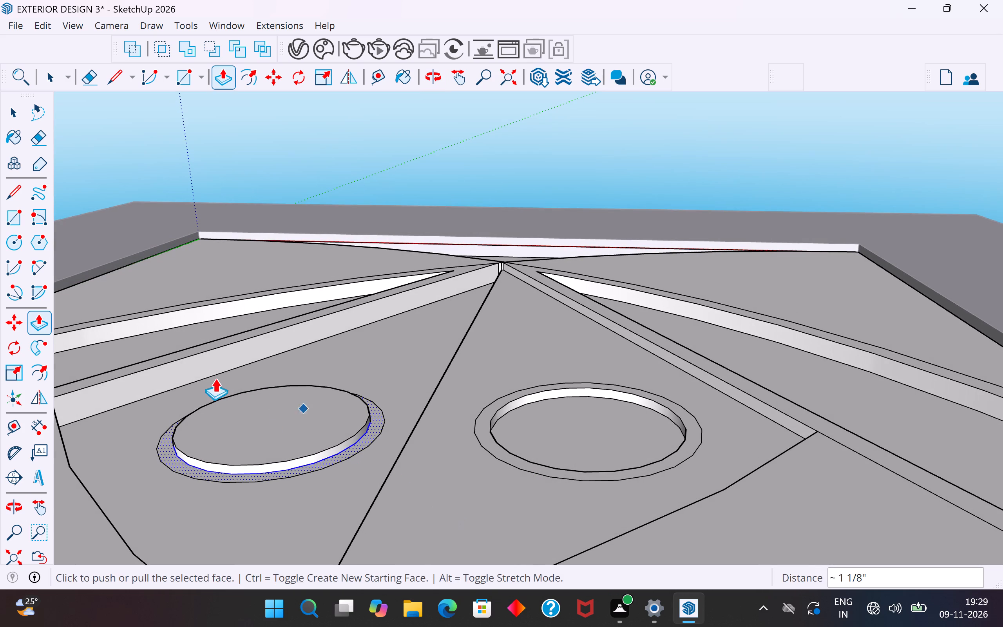
{"action": "left_click", "coordinate": [12, 115]}
{"action": "left_click", "coordinate": [327, 133]}
{"action": "left_click", "coordinate": [301, 429]}
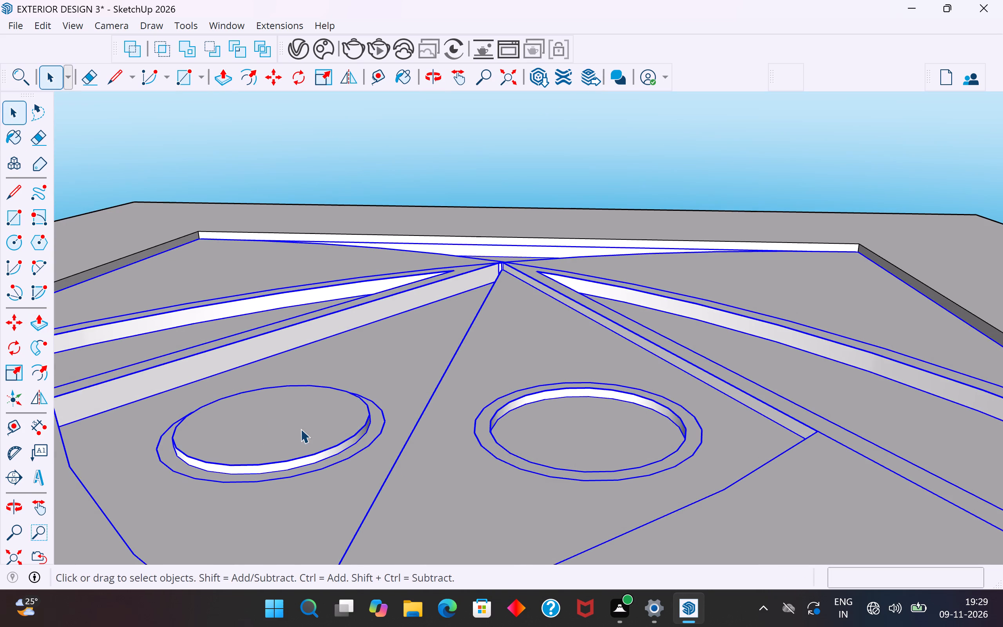
{"action": "triple_click", "coordinate": [315, 429]}
{"action": "double_click", "coordinate": [318, 414]}
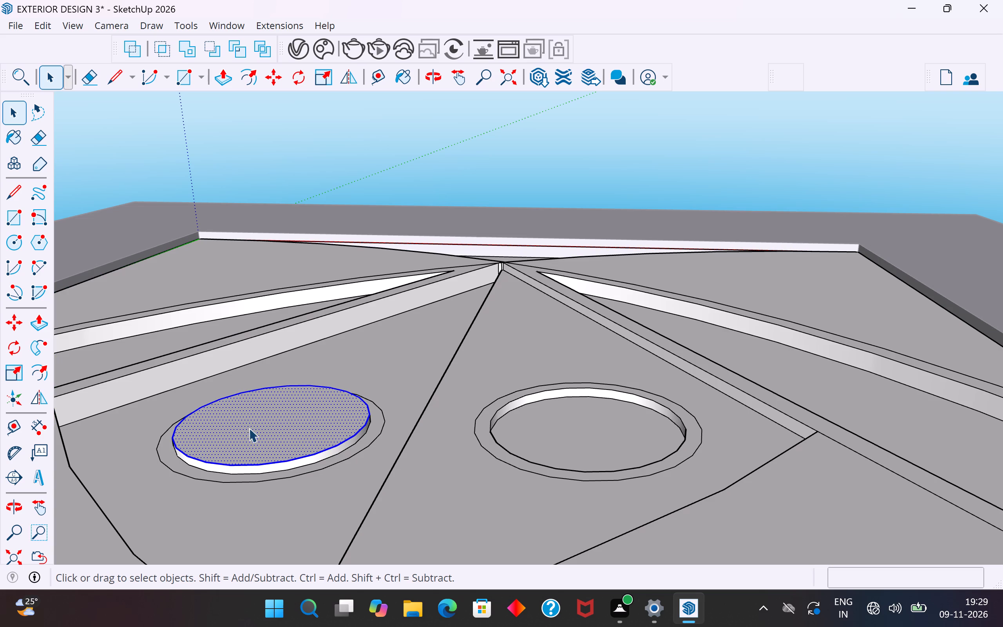
{"action": "left_click", "coordinate": [258, 429]}
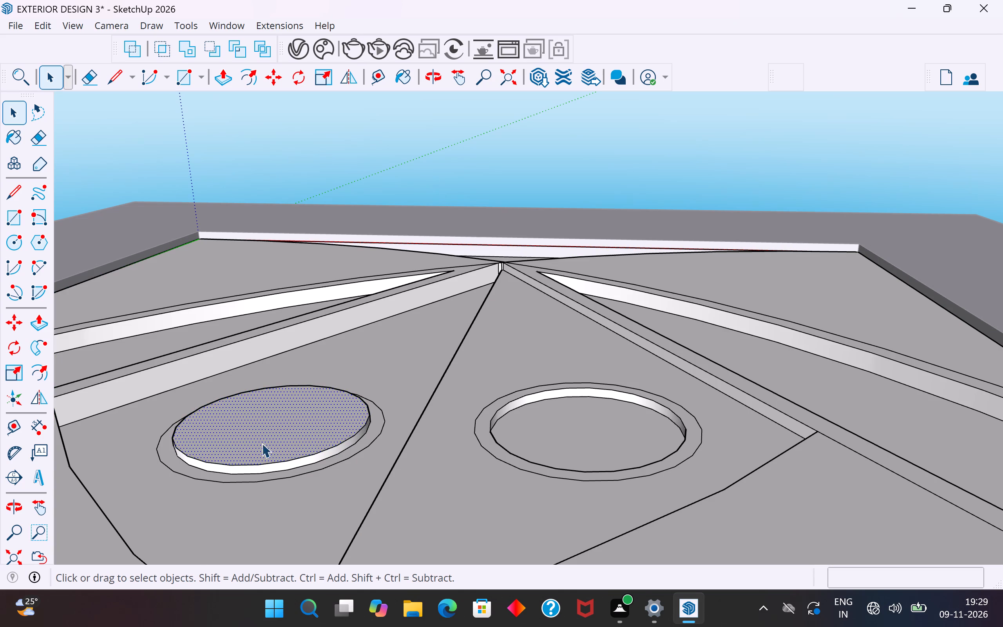
{"action": "left_click", "coordinate": [40, 326]}
{"action": "left_click", "coordinate": [265, 432]}
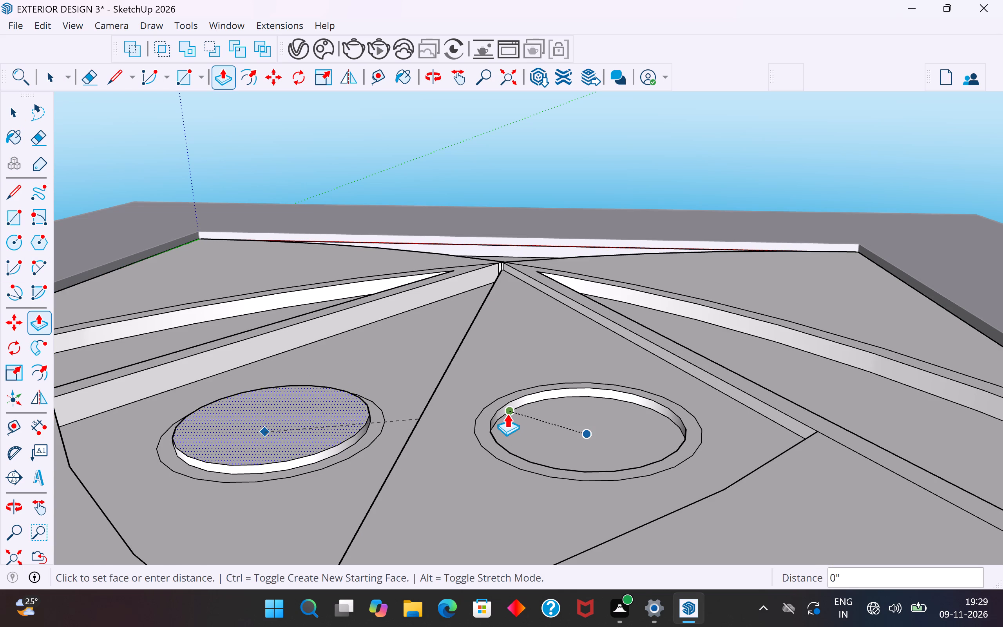
{"action": "scroll", "coordinate": [315, 434], "scroll_direction": "up", "scroll_amount": 2}
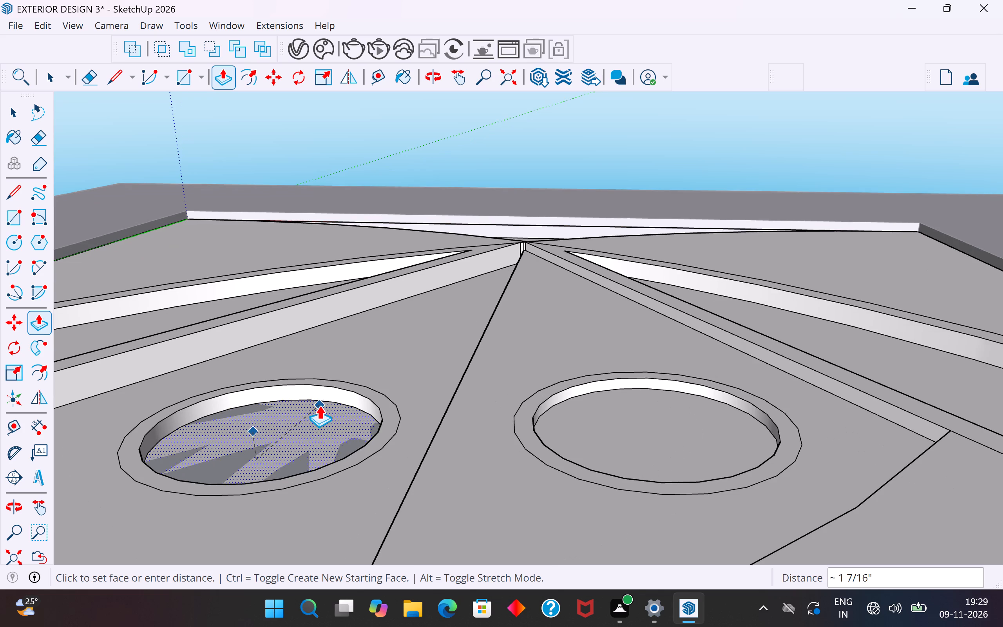
{"action": "scroll", "coordinate": [319, 405], "scroll_direction": "up", "scroll_amount": 9}
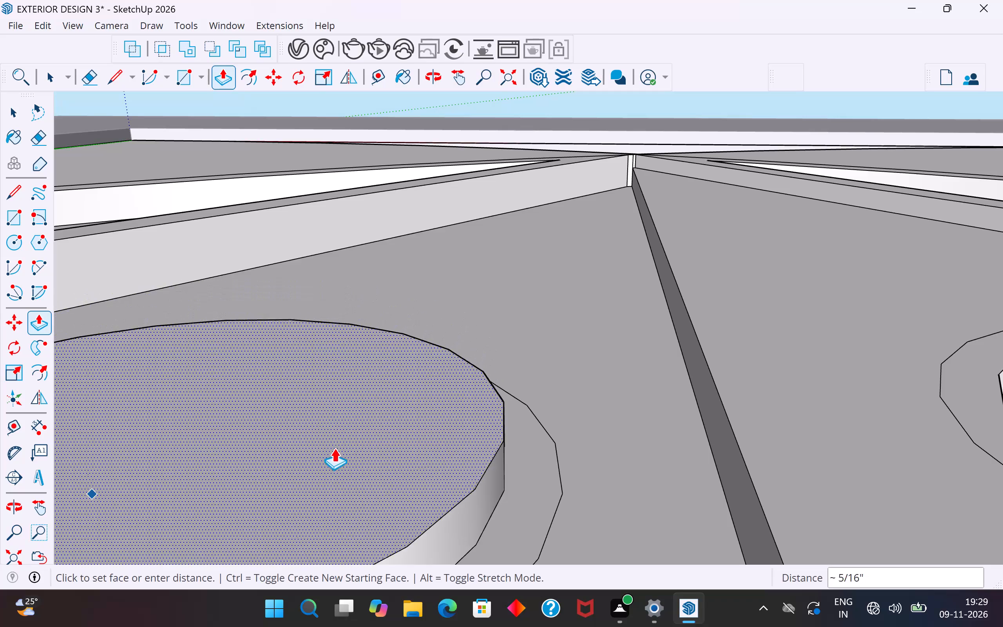
{"action": "left_click", "coordinate": [342, 511]}
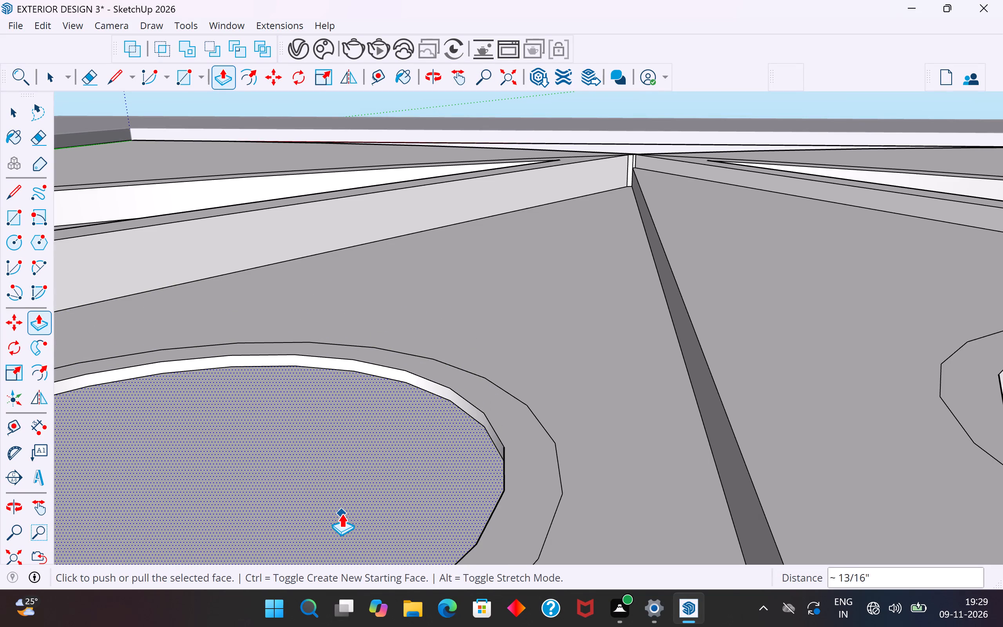
{"action": "scroll", "coordinate": [346, 487], "scroll_direction": "down", "scroll_amount": 11}
{"action": "left_click", "coordinate": [344, 460]}
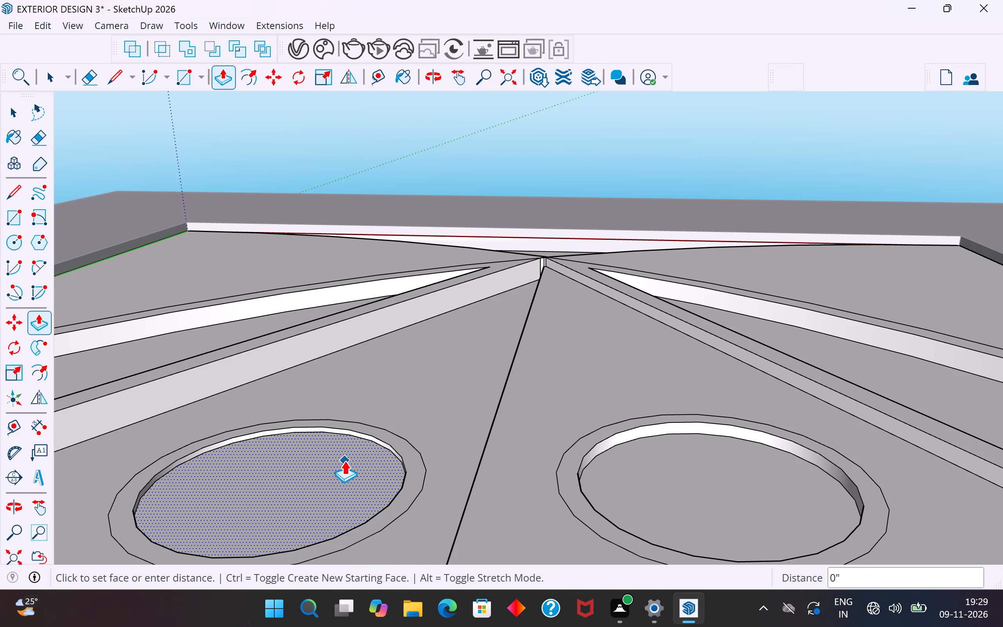
{"action": "left_click", "coordinate": [344, 466]}
{"action": "scroll", "coordinate": [416, 427], "scroll_direction": "down", "scroll_amount": 11}
{"action": "middle_click_drag", "start_coordinate": [429, 443], "coordinate": [445, 560]}
{"action": "scroll", "coordinate": [435, 335], "scroll_direction": "down", "scroll_amount": 9}
{"action": "left_click", "coordinate": [13, 111]}
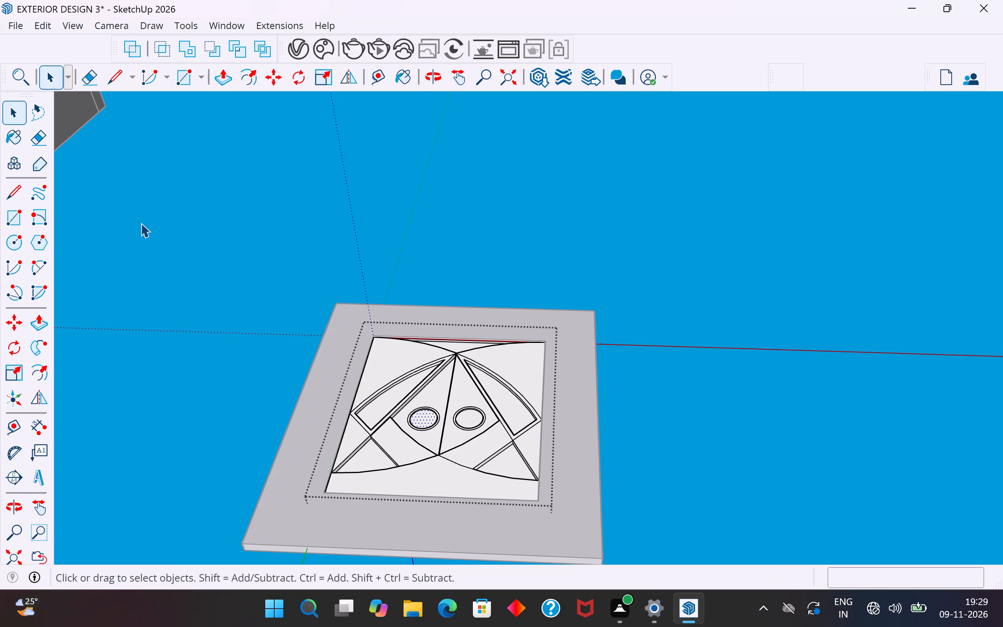
{"action": "left_click", "coordinate": [141, 223]}
Run a V-Ray test render of the ceiling panel seen straight on, and examine the glow around the recesses and two circles.
{"action": "middle_click_drag", "start_coordinate": [391, 553], "coordinate": [444, 522]}
{"action": "scroll", "coordinate": [416, 402], "scroll_direction": "down", "scroll_amount": 5}
{"action": "middle_click_drag", "start_coordinate": [503, 305], "coordinate": [511, 345]}
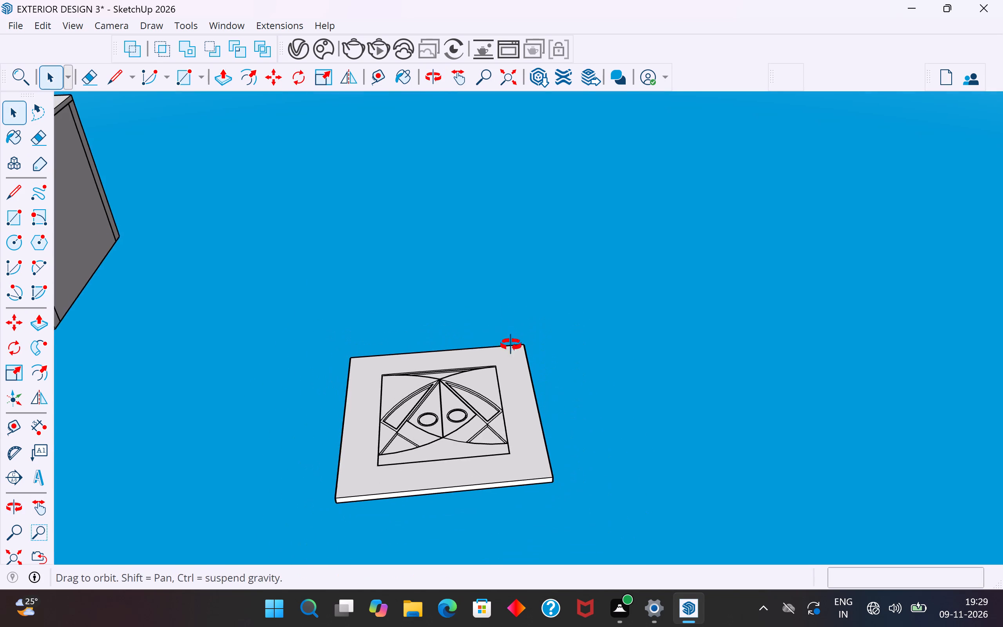
{"action": "middle_click_drag", "start_coordinate": [511, 345], "coordinate": [520, 502]}
{"action": "scroll", "coordinate": [521, 494], "scroll_direction": "down", "scroll_amount": 7}
{"action": "middle_click_drag", "start_coordinate": [538, 497], "coordinate": [413, 484]}
{"action": "scroll", "coordinate": [454, 396], "scroll_direction": "up", "scroll_amount": 10}
{"action": "middle_click_drag", "start_coordinate": [448, 454], "coordinate": [464, 464]}
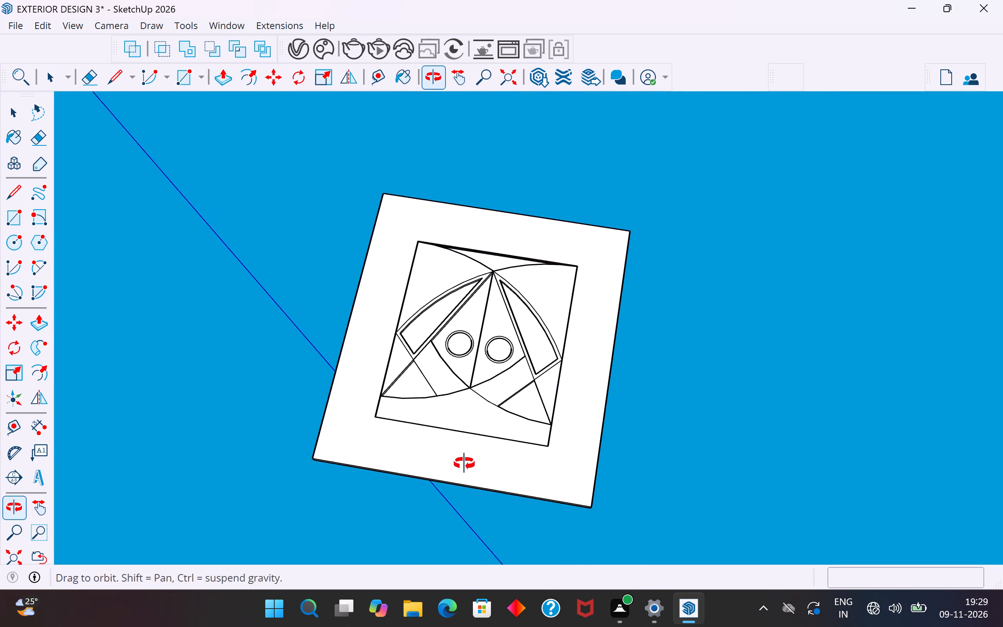
{"action": "middle_click_drag", "start_coordinate": [464, 464], "coordinate": [494, 481]}
{"action": "scroll", "coordinate": [507, 390], "scroll_direction": "up", "scroll_amount": 4}
{"action": "middle_click_drag", "start_coordinate": [523, 459], "coordinate": [548, 488]}
{"action": "left_click", "coordinate": [351, 46]}
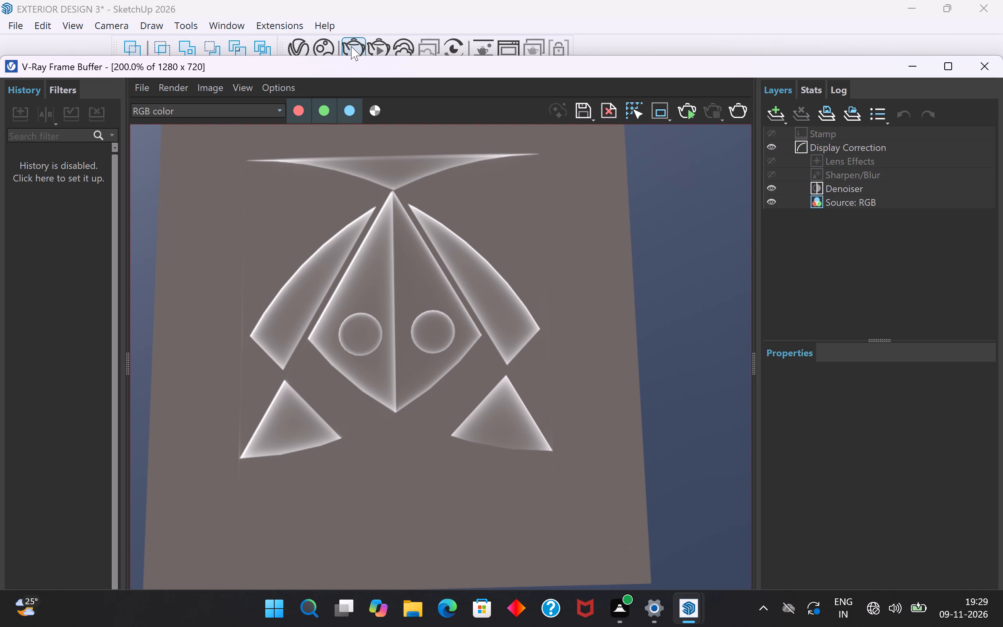
{"action": "scroll", "coordinate": [337, 362], "scroll_direction": "down", "scroll_amount": 6}
{"action": "scroll", "coordinate": [410, 395], "scroll_direction": "up", "scroll_amount": 6}
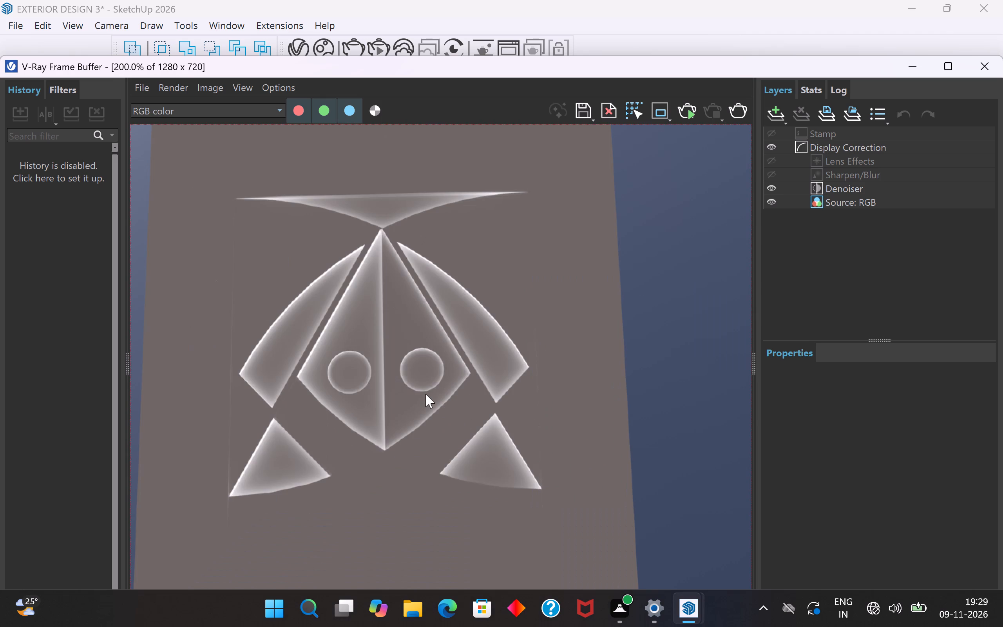
{"action": "scroll", "coordinate": [444, 397], "scroll_direction": "down", "scroll_amount": 3}
{"action": "scroll", "coordinate": [444, 397], "scroll_direction": "up", "scroll_amount": 2}
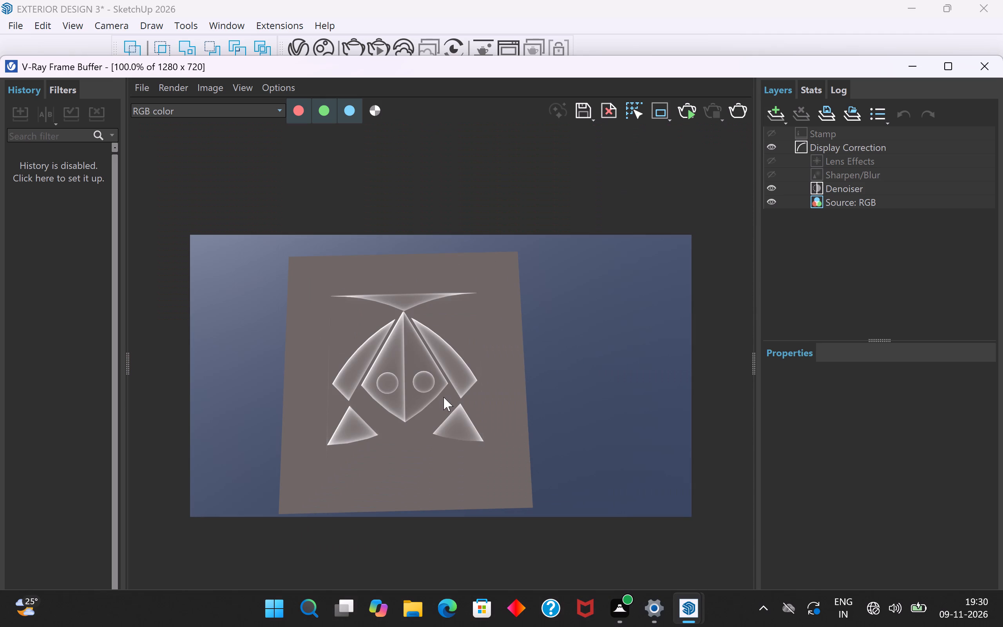
{"action": "left_click", "coordinate": [989, 70]}
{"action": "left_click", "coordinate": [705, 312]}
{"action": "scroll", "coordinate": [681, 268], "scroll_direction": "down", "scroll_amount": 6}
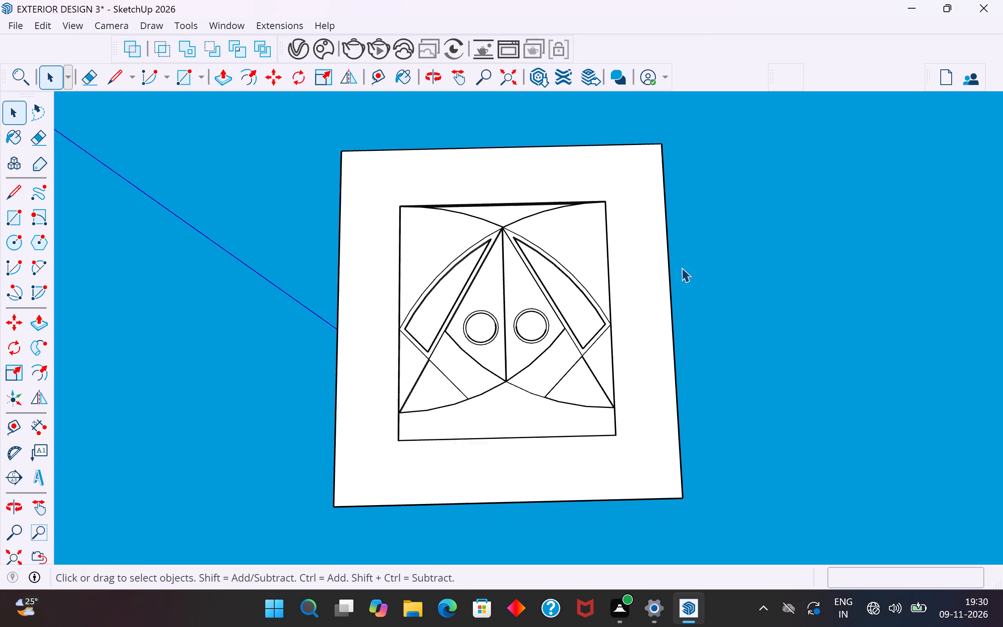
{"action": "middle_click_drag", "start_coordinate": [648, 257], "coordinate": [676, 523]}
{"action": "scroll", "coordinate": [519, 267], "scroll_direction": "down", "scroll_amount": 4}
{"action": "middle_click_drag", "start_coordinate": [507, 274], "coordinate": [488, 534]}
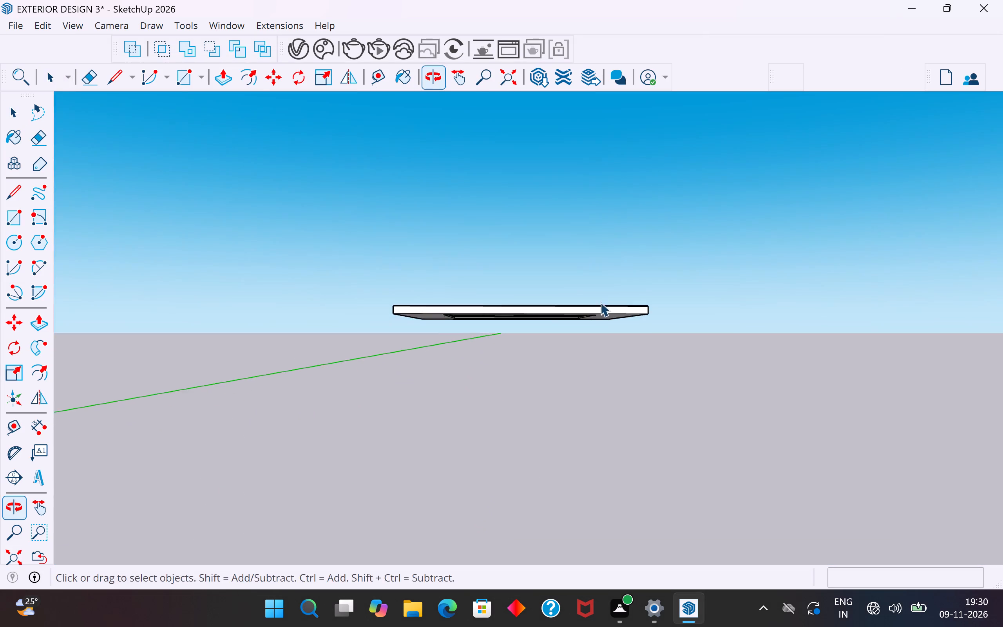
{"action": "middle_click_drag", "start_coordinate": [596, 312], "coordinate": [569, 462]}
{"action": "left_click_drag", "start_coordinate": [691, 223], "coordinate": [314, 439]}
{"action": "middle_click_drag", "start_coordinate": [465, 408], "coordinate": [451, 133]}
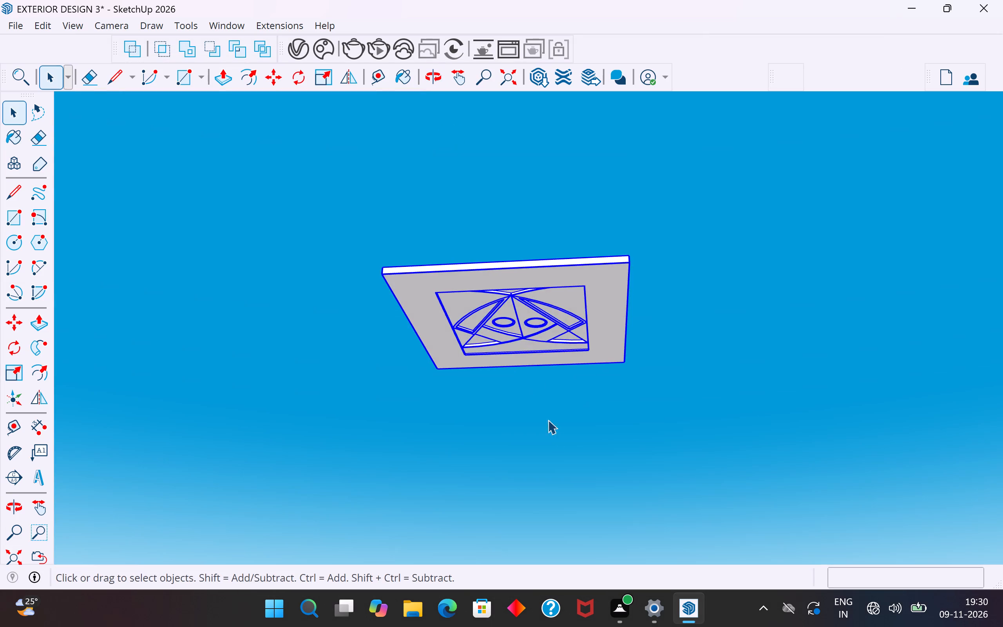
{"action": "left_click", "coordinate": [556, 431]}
Adjust the recess depth of the circular face inside one of the two rings slightly with Push/Pull, and leave the group.
{"action": "scroll", "coordinate": [489, 326], "scroll_direction": "up", "scroll_amount": 9}
{"action": "middle_click_drag", "start_coordinate": [534, 311], "coordinate": [501, 75]}
{"action": "scroll", "coordinate": [476, 362], "scroll_direction": "up", "scroll_amount": 5}
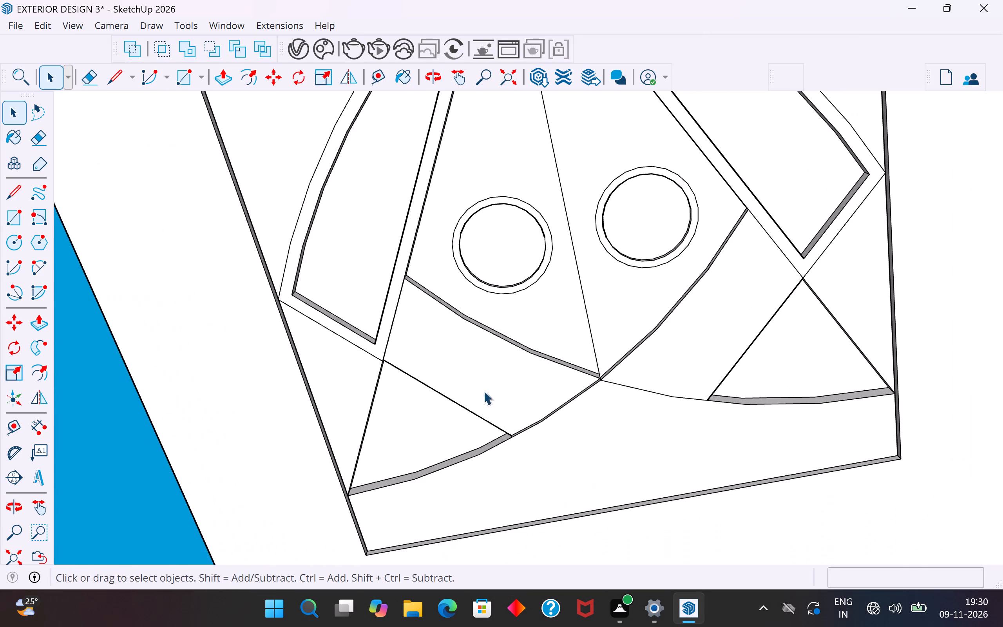
{"action": "middle_click_drag", "start_coordinate": [483, 391], "coordinate": [430, 247]}
{"action": "middle_click_drag", "start_coordinate": [583, 419], "coordinate": [424, 182]}
{"action": "scroll", "coordinate": [549, 292], "scroll_direction": "up", "scroll_amount": 9}
{"action": "middle_click_drag", "start_coordinate": [556, 247], "coordinate": [545, 193]}
{"action": "left_click", "coordinate": [526, 251]}
{"action": "left_click", "coordinate": [473, 295]}
{"action": "triple_click", "coordinate": [489, 256]}
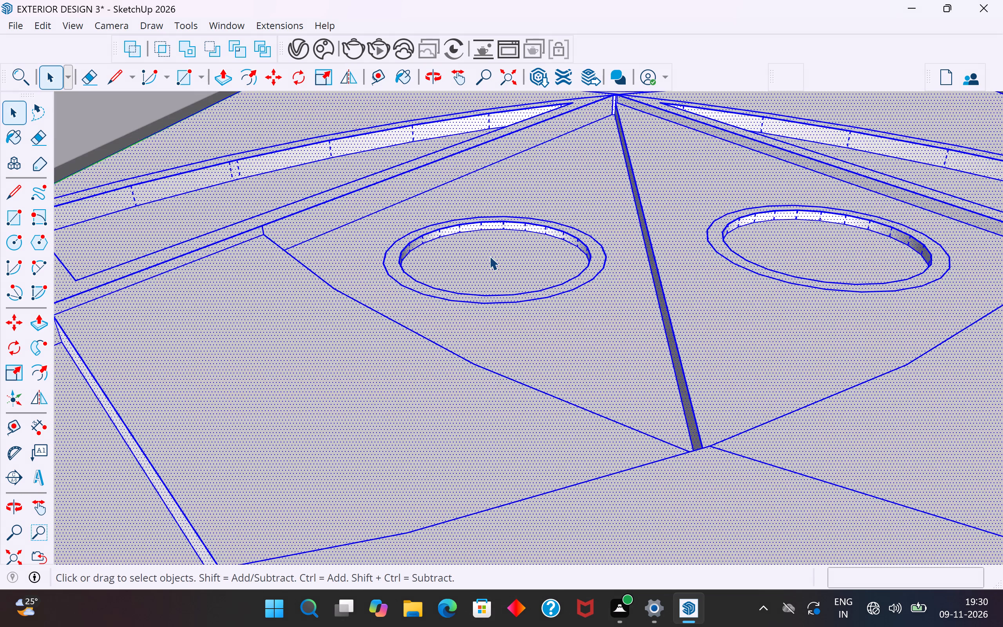
{"action": "left_click", "coordinate": [504, 247]}
{"action": "left_click", "coordinate": [46, 325]}
{"action": "scroll", "coordinate": [577, 263], "scroll_direction": "up", "scroll_amount": 4}
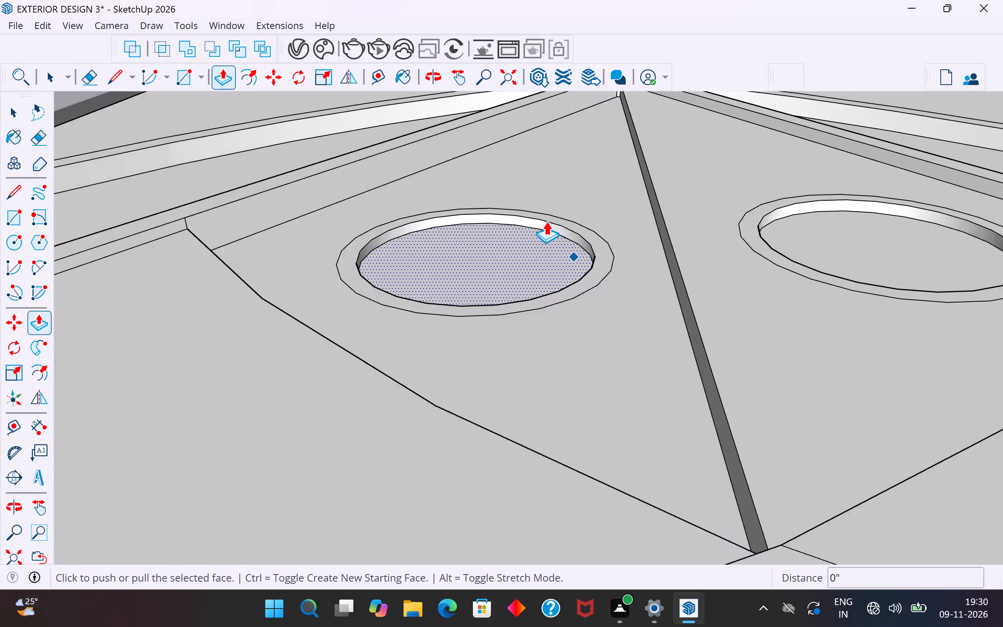
{"action": "scroll", "coordinate": [546, 221], "scroll_direction": "up", "scroll_amount": 10}
{"action": "left_click", "coordinate": [522, 270]}
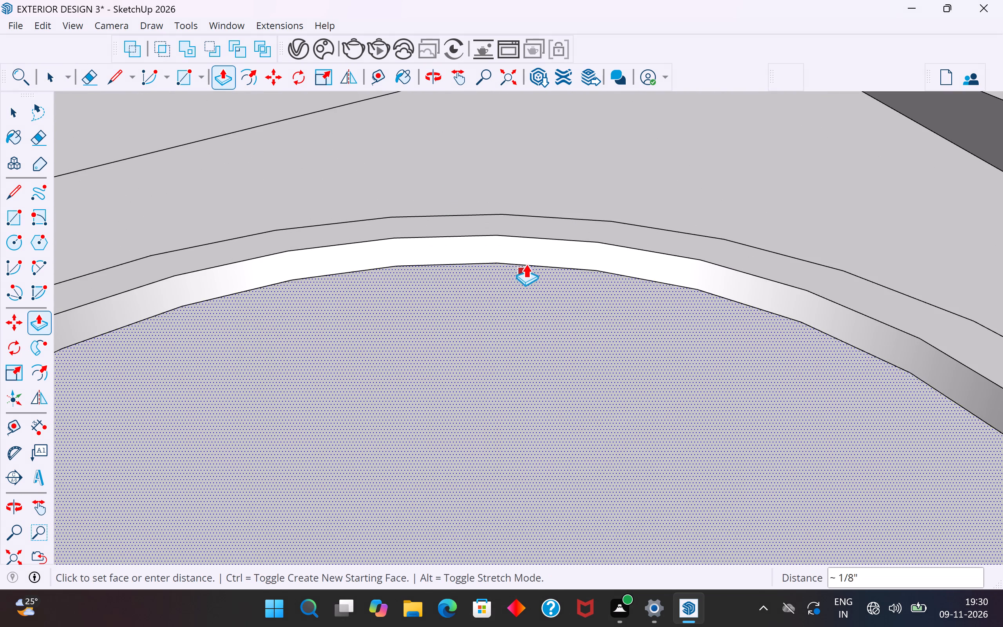
{"action": "left_click", "coordinate": [527, 261]}
{"action": "left_click", "coordinate": [11, 114]}
{"action": "scroll", "coordinate": [448, 328], "scroll_direction": "down", "scroll_amount": 5}
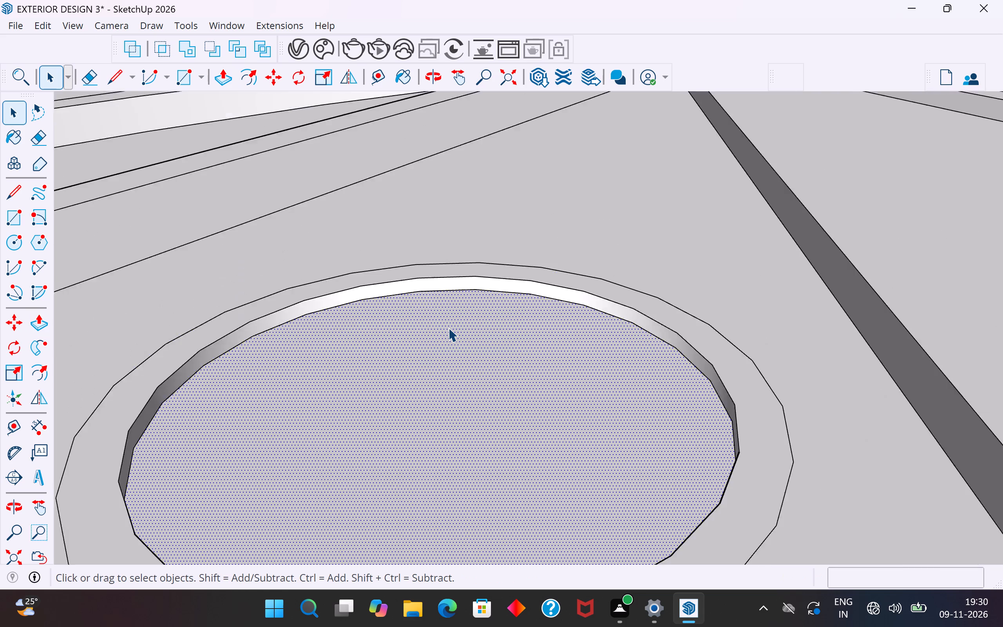
{"action": "scroll", "coordinate": [448, 328], "scroll_direction": "down", "scroll_amount": 20}
{"action": "scroll", "coordinate": [448, 328], "scroll_direction": "down", "scroll_amount": 2}
{"action": "left_click", "coordinate": [538, 168]}
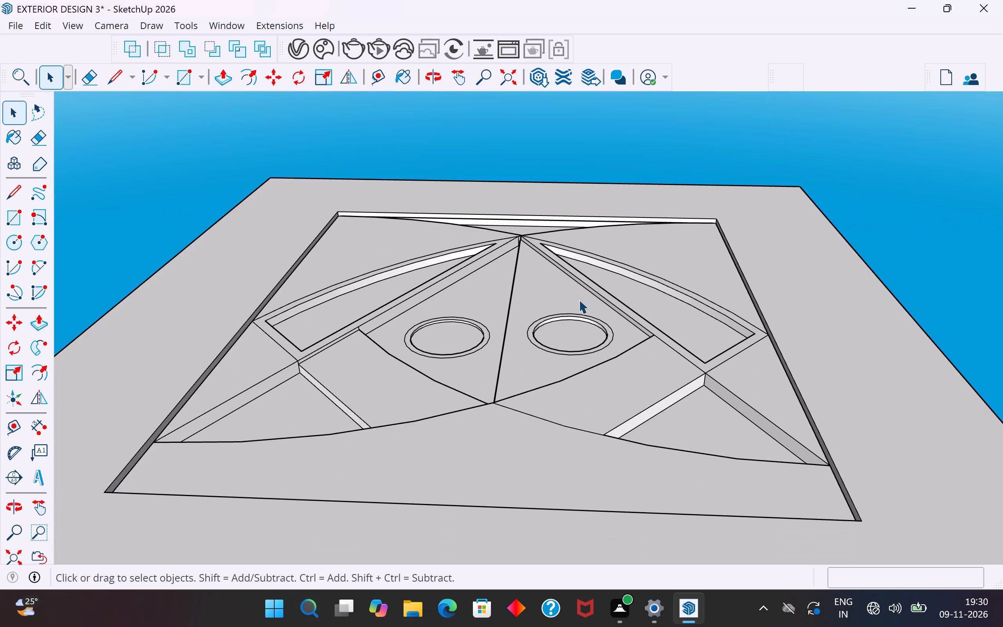
Combine the patterned insert and its surrounding frame slab into one group.
{"action": "scroll", "coordinate": [579, 299], "scroll_direction": "down", "scroll_amount": 12}
{"action": "middle_click_drag", "start_coordinate": [571, 388], "coordinate": [568, 444]}
{"action": "left_click", "coordinate": [594, 466]}
{"action": "left_click_drag", "start_coordinate": [749, 217], "coordinate": [467, 492]}
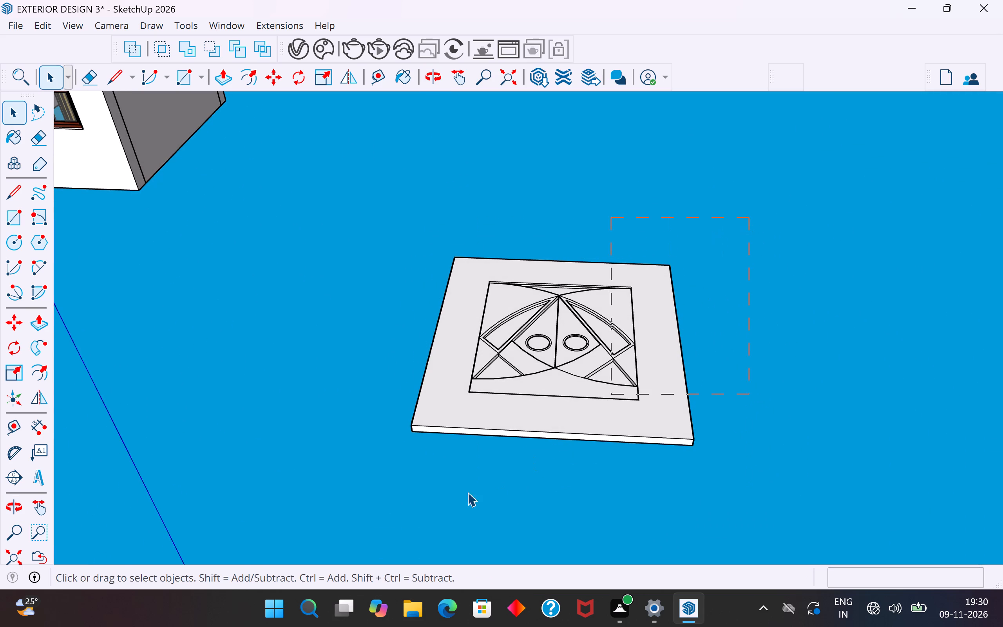
{"action": "left_click_drag", "start_coordinate": [467, 492], "coordinate": [380, 516]}
{"action": "middle_click_drag", "start_coordinate": [567, 370], "coordinate": [577, 549]}
{"action": "scroll", "coordinate": [534, 402], "scroll_direction": "down", "scroll_amount": 4}
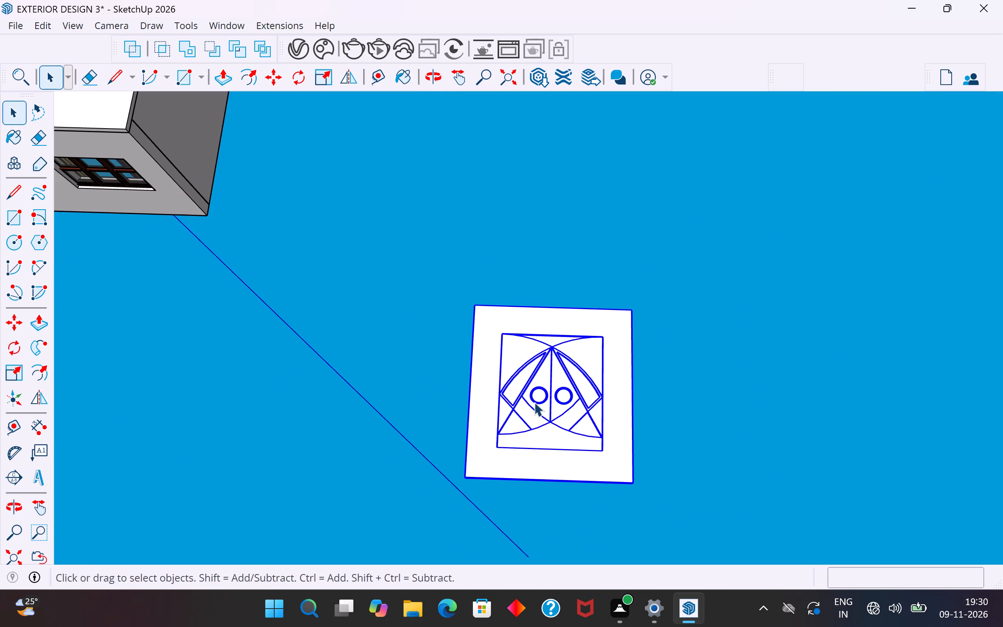
{"action": "left_click", "coordinate": [543, 448]}
{"action": "left_click", "coordinate": [576, 420]}
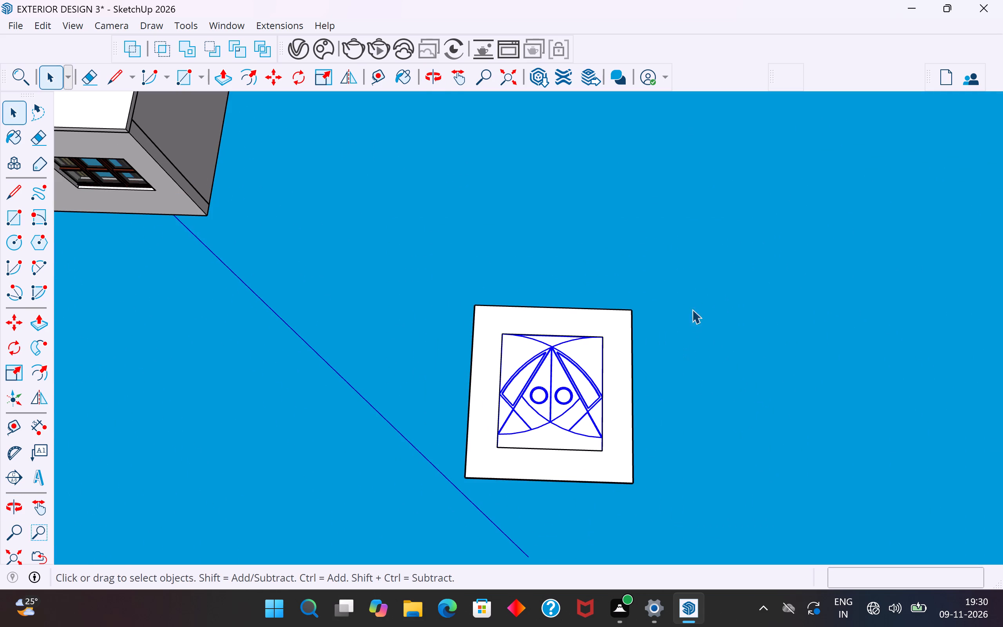
{"action": "left_click_drag", "start_coordinate": [696, 275], "coordinate": [421, 511]}
{"action": "right_click", "coordinate": [550, 444]}
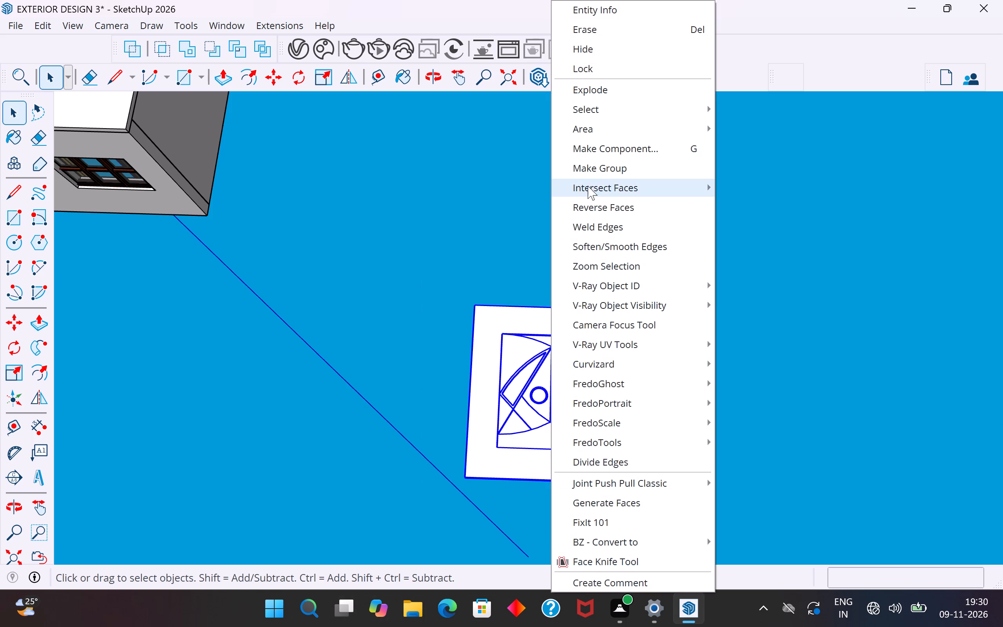
{"action": "left_click", "coordinate": [592, 163]}
{"action": "left_click", "coordinate": [728, 245]}
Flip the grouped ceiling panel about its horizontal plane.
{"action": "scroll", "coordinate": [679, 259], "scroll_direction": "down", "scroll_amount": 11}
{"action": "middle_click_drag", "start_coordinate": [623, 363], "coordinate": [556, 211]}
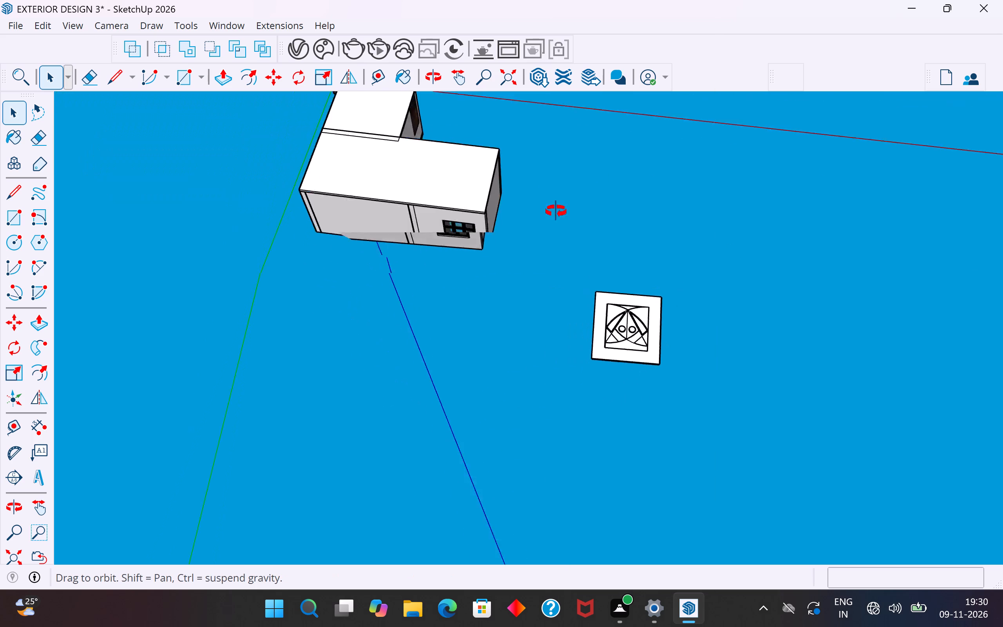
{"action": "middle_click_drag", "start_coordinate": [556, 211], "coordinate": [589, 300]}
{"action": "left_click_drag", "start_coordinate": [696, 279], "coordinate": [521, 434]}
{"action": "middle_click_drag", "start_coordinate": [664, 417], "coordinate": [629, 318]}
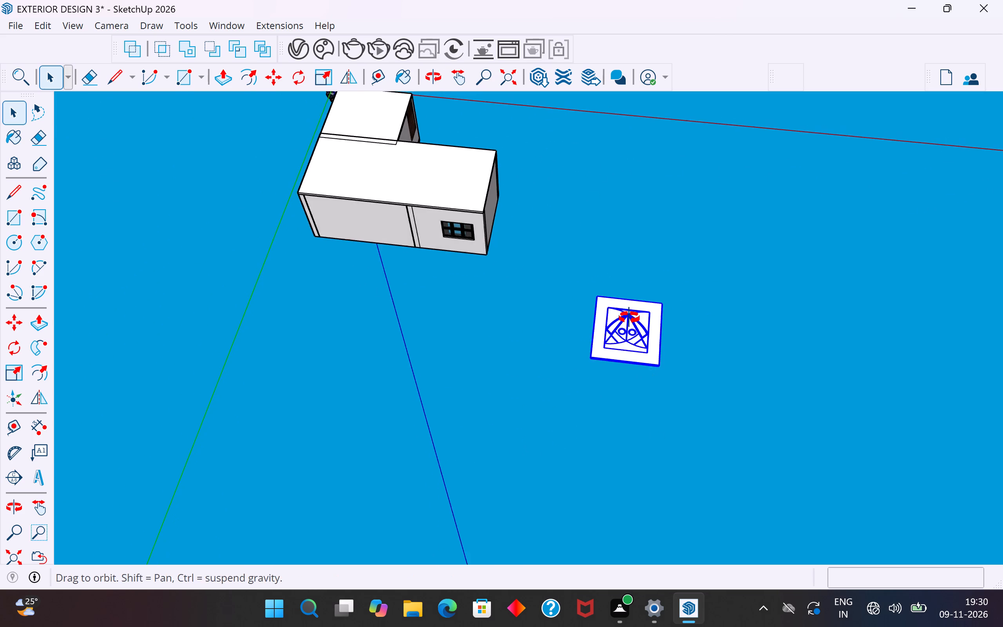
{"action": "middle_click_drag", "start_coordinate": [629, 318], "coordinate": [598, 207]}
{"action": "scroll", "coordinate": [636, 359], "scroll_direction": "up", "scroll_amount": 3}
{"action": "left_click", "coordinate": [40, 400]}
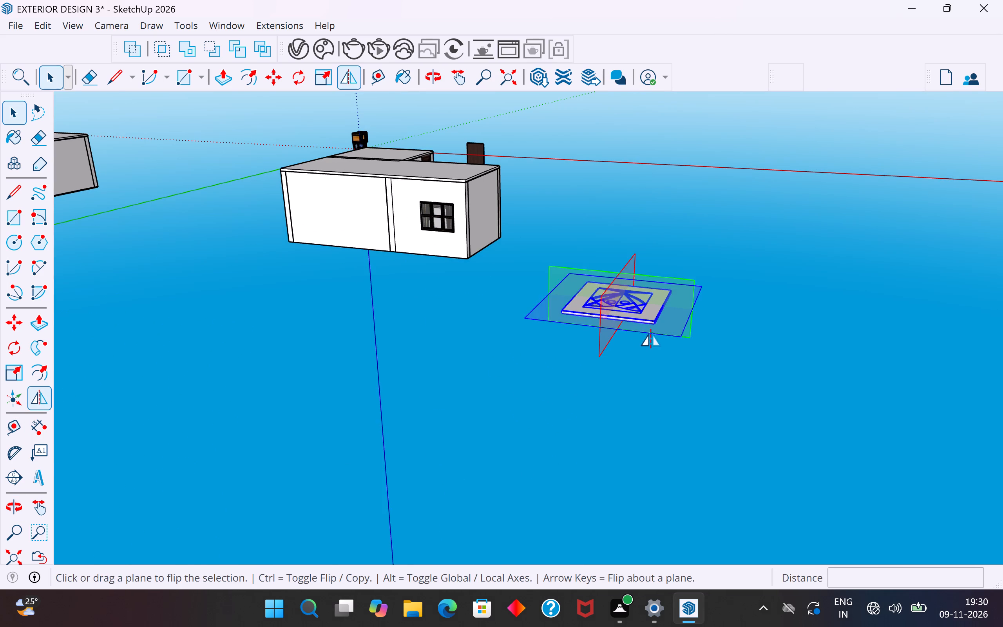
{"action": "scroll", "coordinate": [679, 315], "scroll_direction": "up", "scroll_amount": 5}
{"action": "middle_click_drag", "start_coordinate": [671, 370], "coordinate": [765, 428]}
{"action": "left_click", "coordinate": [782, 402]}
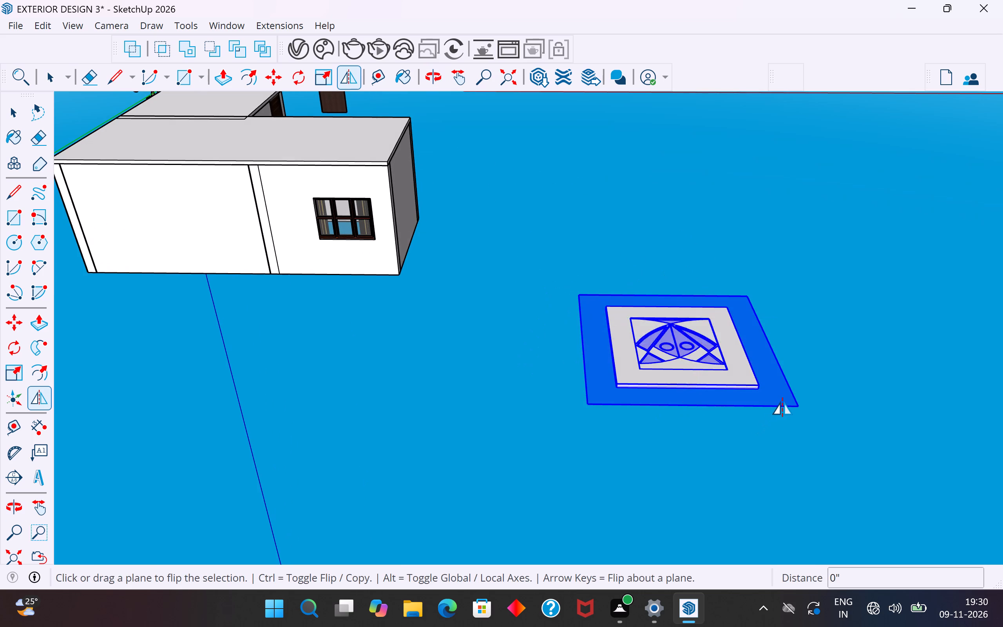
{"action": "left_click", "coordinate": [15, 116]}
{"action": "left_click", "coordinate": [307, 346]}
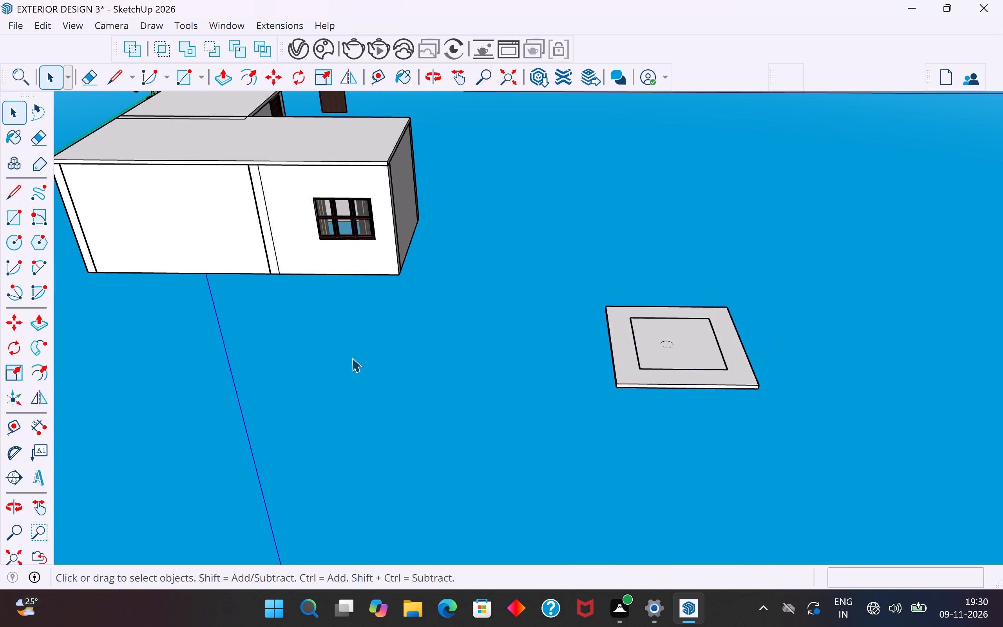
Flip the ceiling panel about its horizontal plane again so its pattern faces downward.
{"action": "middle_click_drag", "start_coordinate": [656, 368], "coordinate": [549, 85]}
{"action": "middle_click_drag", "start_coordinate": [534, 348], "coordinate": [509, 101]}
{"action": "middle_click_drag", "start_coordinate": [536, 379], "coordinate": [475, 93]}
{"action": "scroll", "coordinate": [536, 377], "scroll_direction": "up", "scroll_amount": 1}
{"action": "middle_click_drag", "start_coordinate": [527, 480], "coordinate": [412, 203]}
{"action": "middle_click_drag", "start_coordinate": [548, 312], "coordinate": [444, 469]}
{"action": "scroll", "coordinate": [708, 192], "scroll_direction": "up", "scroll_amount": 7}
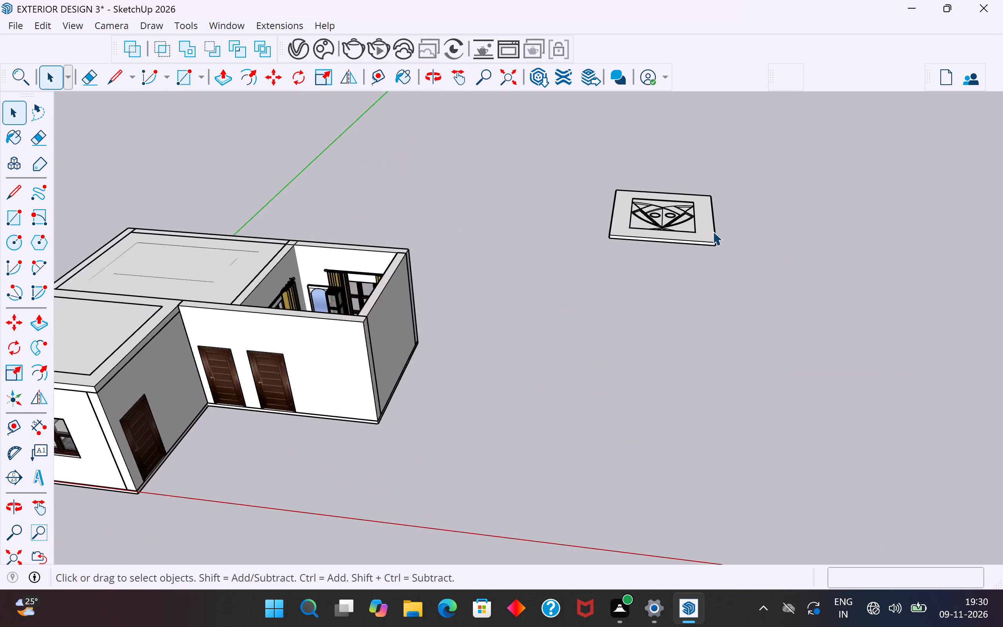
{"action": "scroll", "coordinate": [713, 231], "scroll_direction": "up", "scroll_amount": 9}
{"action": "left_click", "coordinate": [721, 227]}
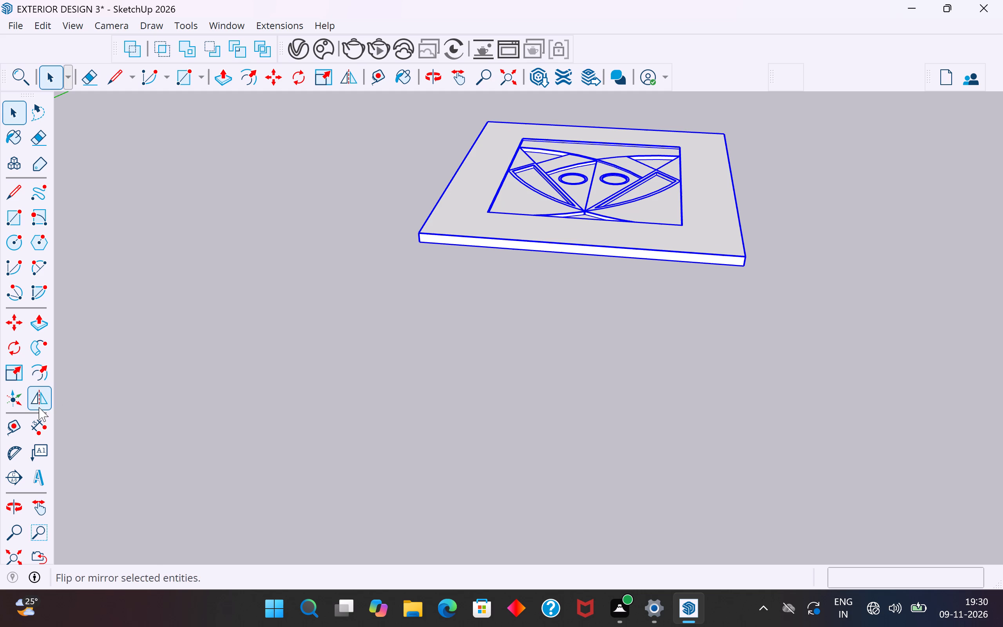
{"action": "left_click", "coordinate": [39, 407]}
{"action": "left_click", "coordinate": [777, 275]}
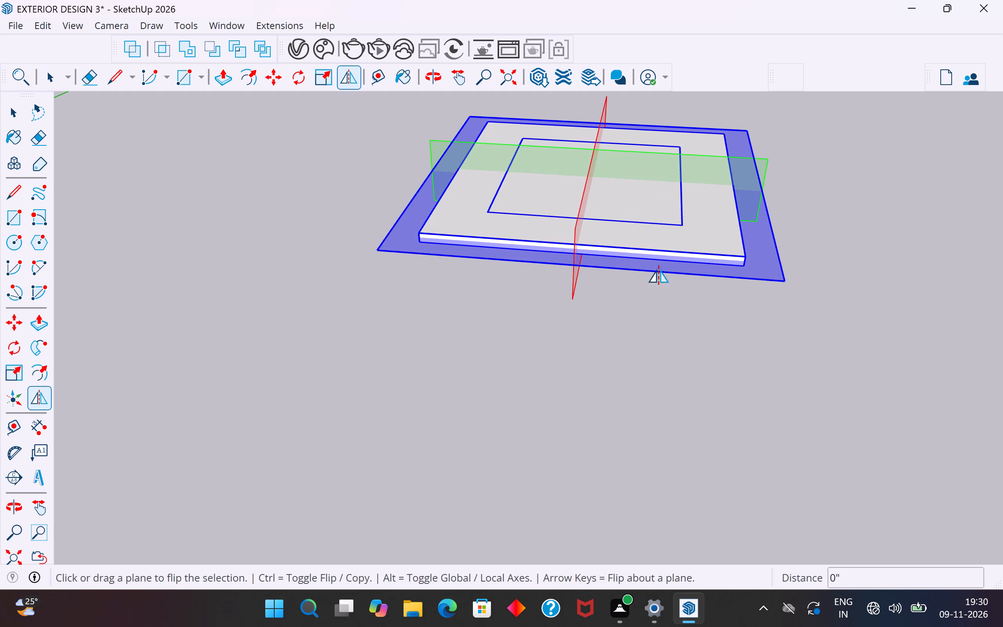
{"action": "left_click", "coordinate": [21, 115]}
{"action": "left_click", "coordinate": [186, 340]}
Move the ceiling panel by its lower corner about 34' 11 5/16" onto the inner wall corner of the unroofed room.
{"action": "left_click", "coordinate": [715, 251]}
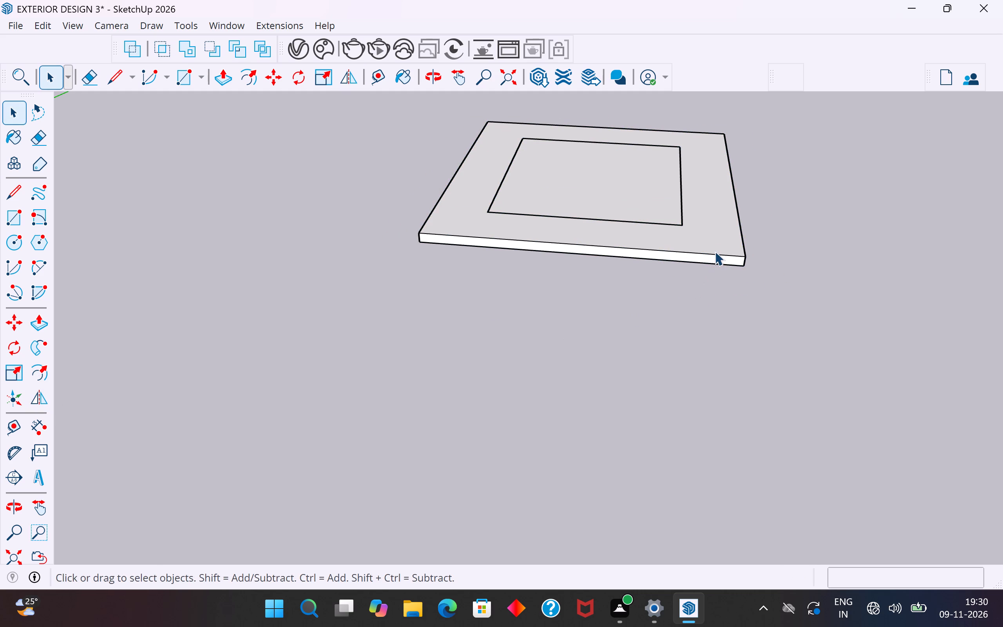
{"action": "middle_click_drag", "start_coordinate": [770, 293], "coordinate": [578, 307]}
{"action": "key", "text": "m"}
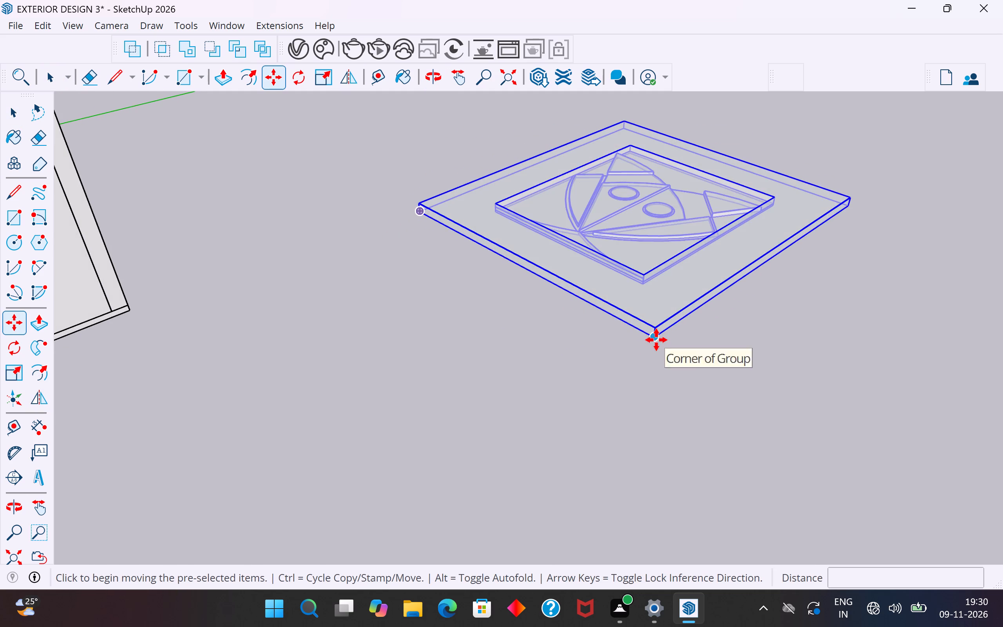
{"action": "left_click", "coordinate": [656, 340]}
{"action": "scroll", "coordinate": [827, 367], "scroll_direction": "down", "scroll_amount": 18}
{"action": "scroll", "coordinate": [534, 317], "scroll_direction": "up", "scroll_amount": 8}
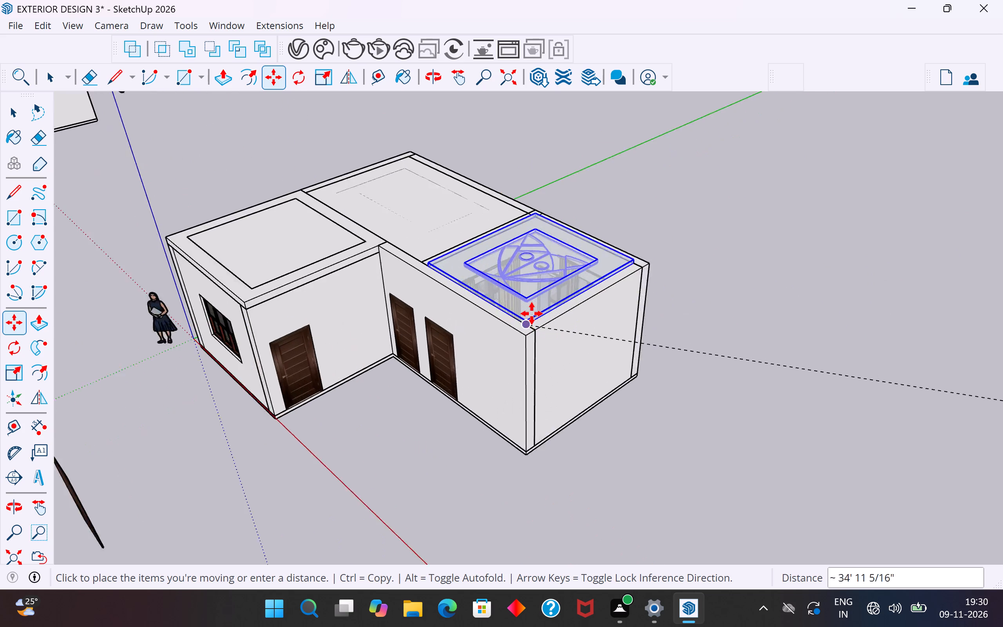
{"action": "scroll", "coordinate": [532, 313], "scroll_direction": "up", "scroll_amount": 2}
{"action": "left_click", "coordinate": [528, 323]}
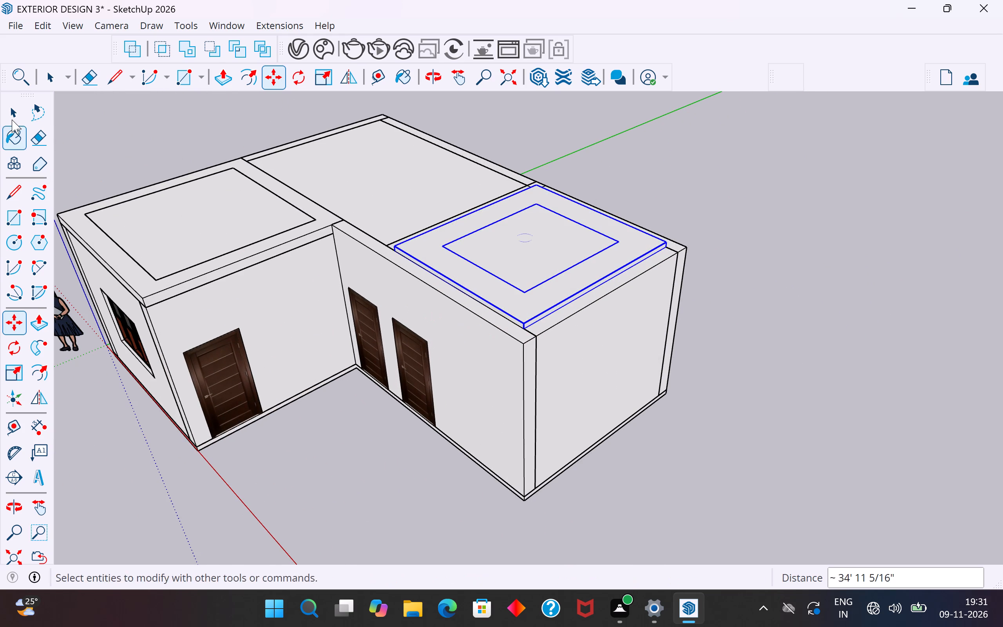
{"action": "left_click", "coordinate": [12, 114]}
{"action": "left_click", "coordinate": [156, 135]}
Lower the ceiling panel about 3 13/16" by its corner so its upper face sits flush with the wall tops.
{"action": "middle_click_drag", "start_coordinate": [530, 269], "coordinate": [292, 293]}
{"action": "scroll", "coordinate": [601, 287], "scroll_direction": "up", "scroll_amount": 4}
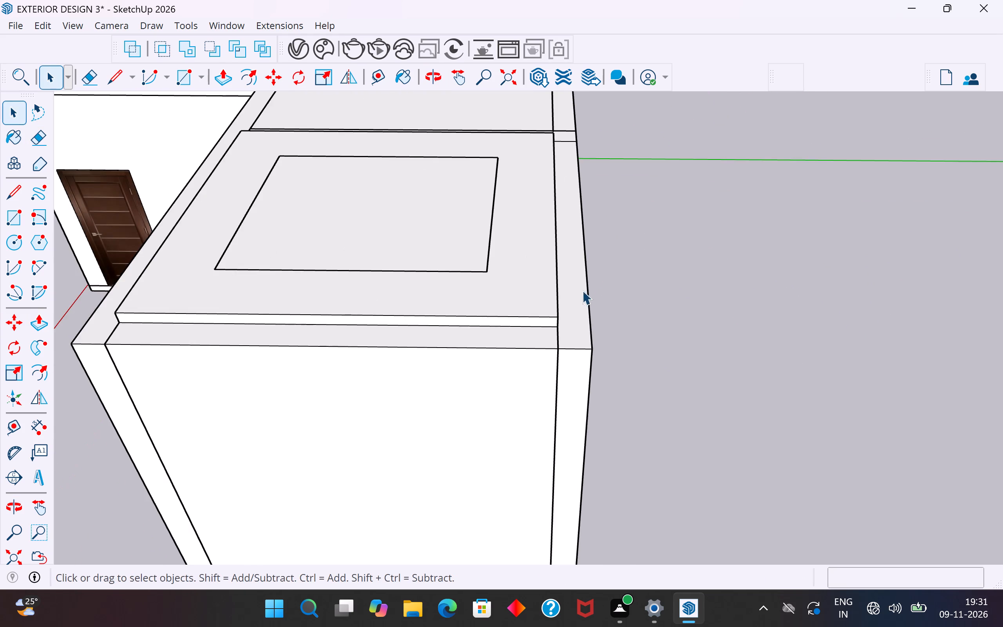
{"action": "scroll", "coordinate": [582, 290], "scroll_direction": "up", "scroll_amount": 1}
{"action": "middle_click_drag", "start_coordinate": [582, 290], "coordinate": [382, 283]}
{"action": "left_click", "coordinate": [366, 263]}
{"action": "key", "text": "m"}
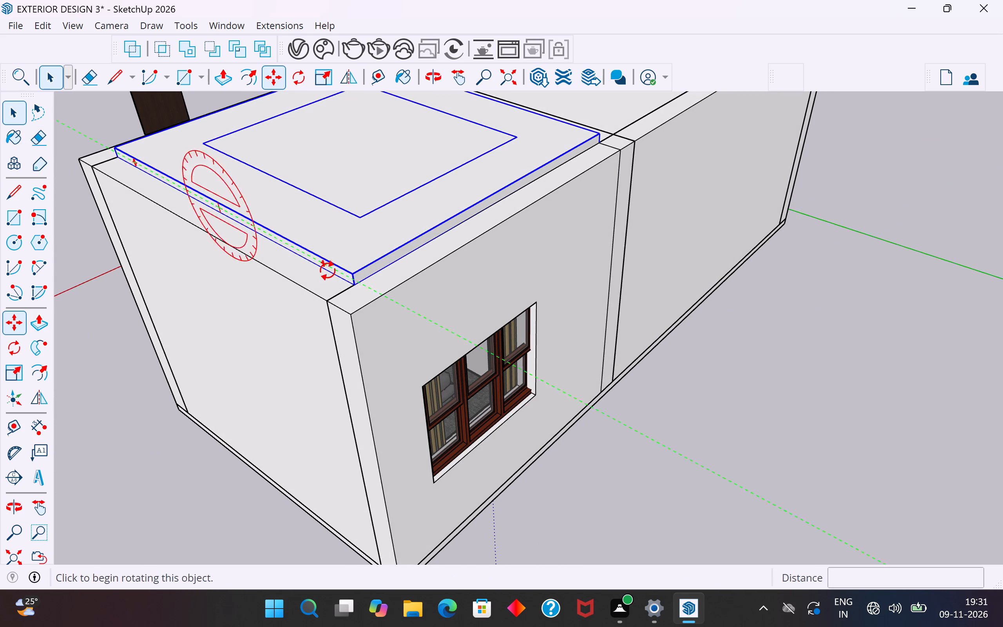
{"action": "left_click", "coordinate": [351, 276]}
{"action": "left_click", "coordinate": [351, 284]}
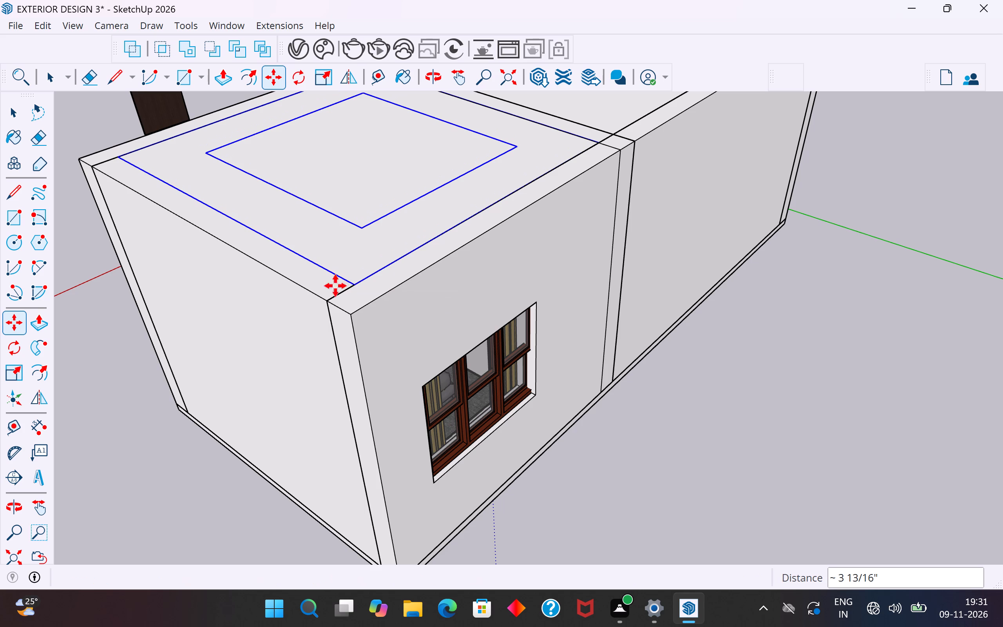
{"action": "left_click", "coordinate": [8, 116]}
{"action": "left_click", "coordinate": [96, 135]}
Examine the house from several angles, checking how the new ceiling panel fits within the room's walls.
{"action": "scroll", "coordinate": [265, 331], "scroll_direction": "down", "scroll_amount": 6}
{"action": "middle_click_drag", "start_coordinate": [232, 370], "coordinate": [655, 320]}
{"action": "left_click", "coordinate": [831, 208]}
{"action": "middle_click_drag", "start_coordinate": [398, 354], "coordinate": [592, 401]}
{"action": "scroll", "coordinate": [418, 346], "scroll_direction": "down", "scroll_amount": 6}
{"action": "middle_click_drag", "start_coordinate": [400, 343], "coordinate": [504, 390]}
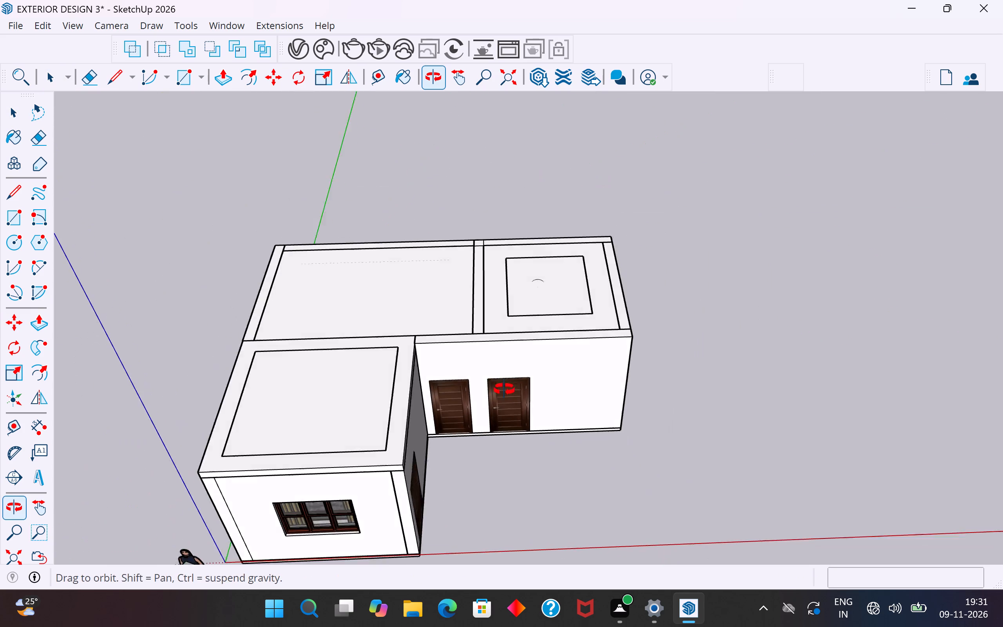
{"action": "middle_click_drag", "start_coordinate": [504, 390], "coordinate": [524, 394]}
{"action": "middle_click_drag", "start_coordinate": [625, 356], "coordinate": [582, 241]}
{"action": "left_click", "coordinate": [717, 307]}
{"action": "middle_click_drag", "start_coordinate": [686, 342], "coordinate": [692, 380]}
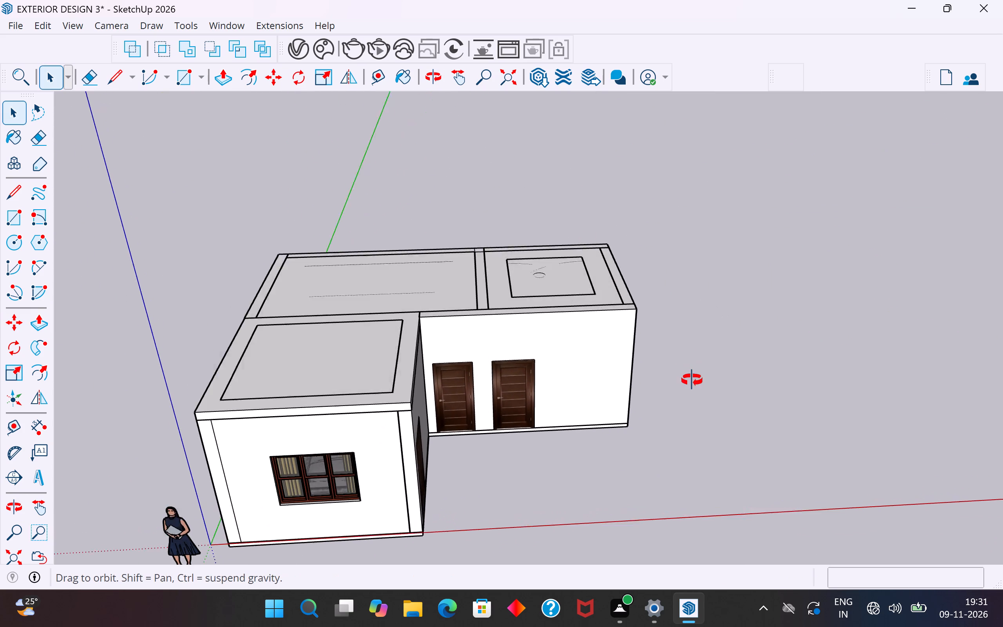
{"action": "middle_click_drag", "start_coordinate": [692, 380], "coordinate": [552, 418]}
{"action": "scroll", "coordinate": [553, 381], "scroll_direction": "up", "scroll_amount": 3}
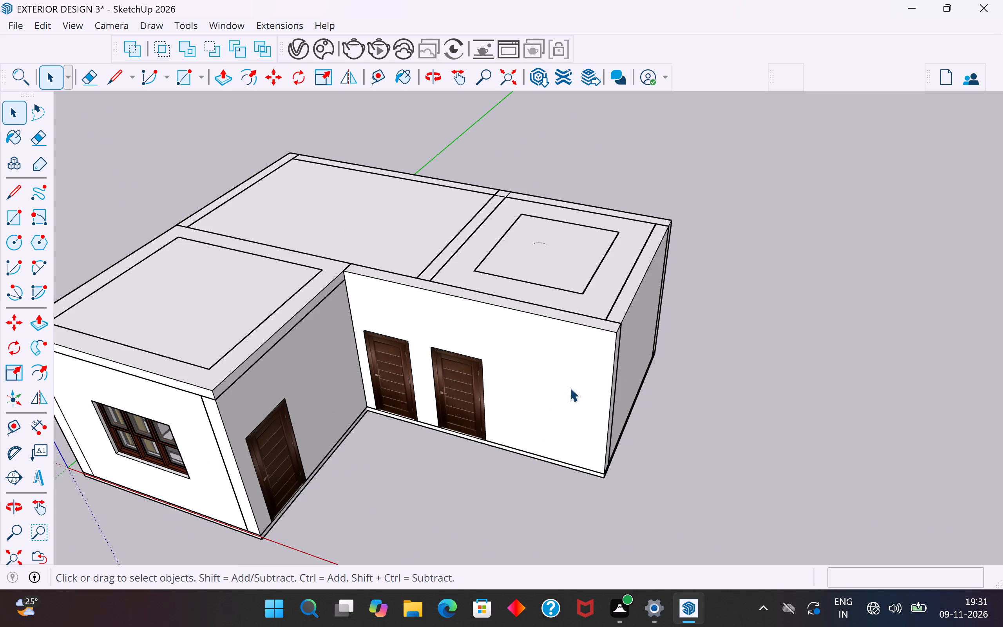
{"action": "middle_click_drag", "start_coordinate": [576, 392], "coordinate": [582, 397]}
{"action": "scroll", "coordinate": [582, 397], "scroll_direction": "up", "scroll_amount": 1}
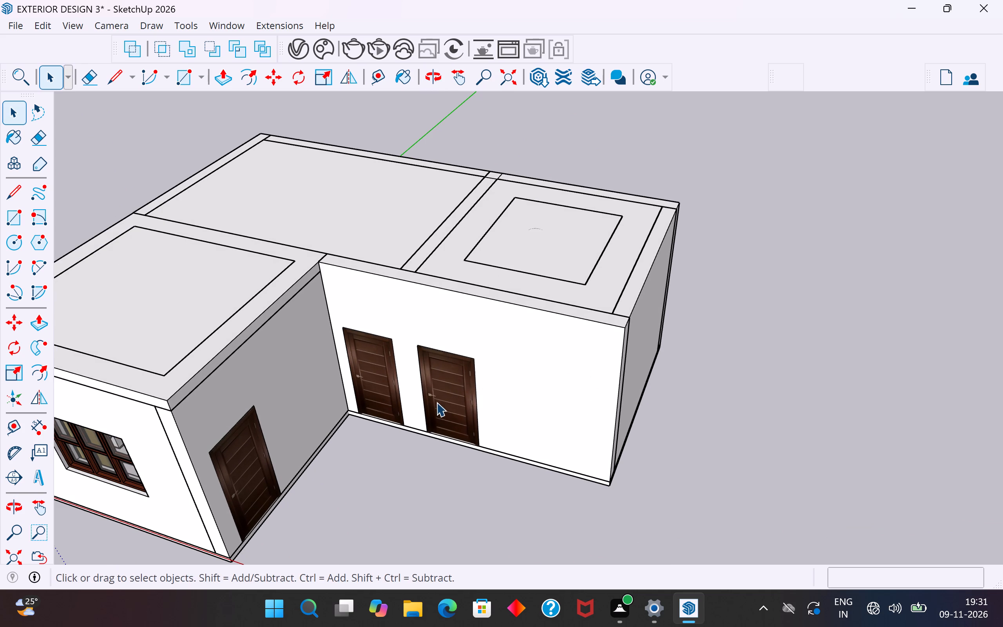
{"action": "scroll", "coordinate": [429, 405], "scroll_direction": "down", "scroll_amount": 4}
{"action": "left_click", "coordinate": [422, 463]}
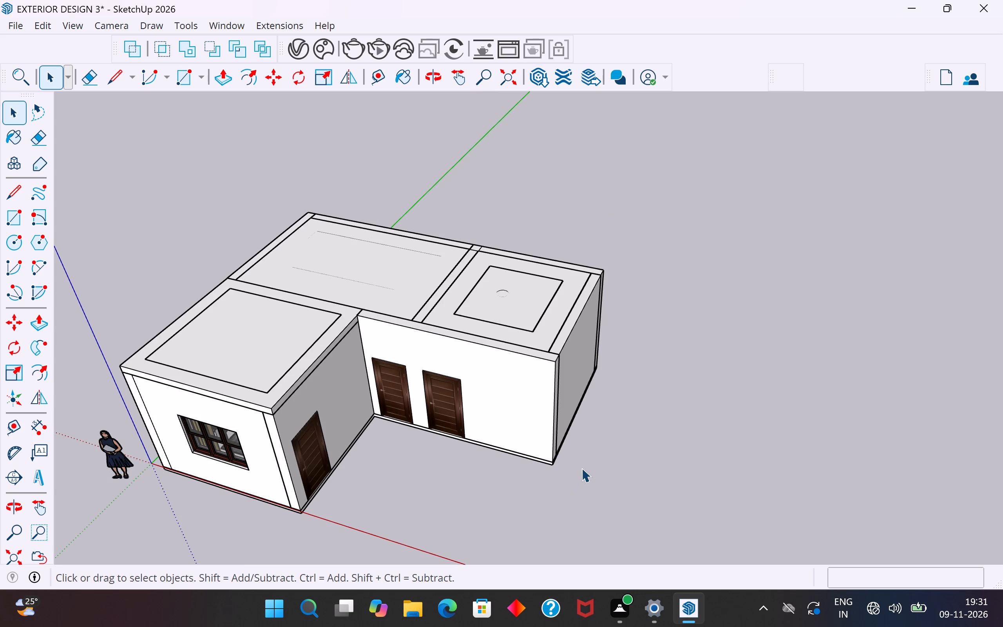
{"action": "scroll", "coordinate": [455, 456], "scroll_direction": "down", "scroll_amount": 3}
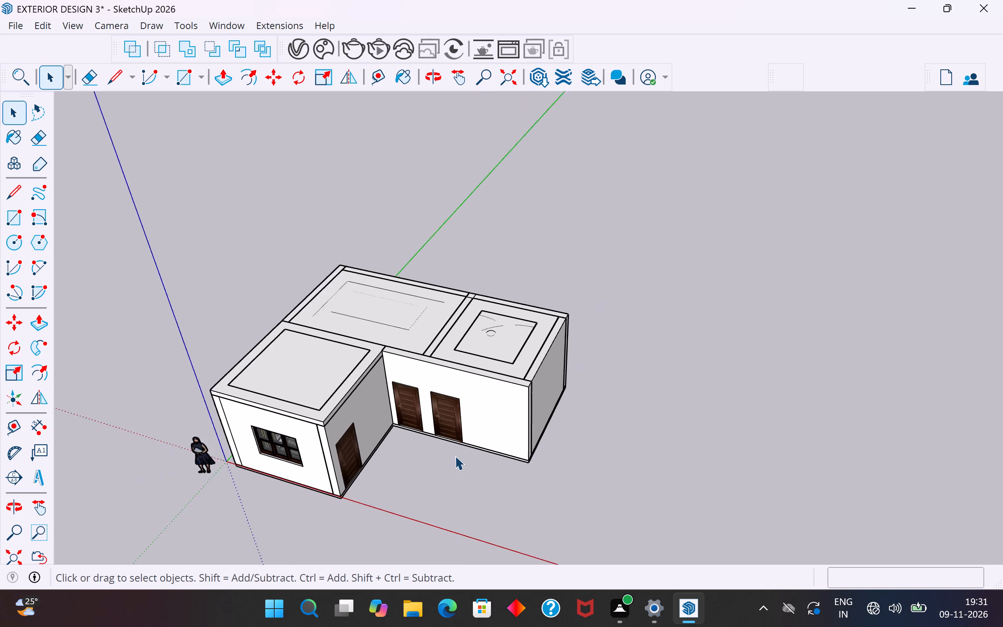
{"action": "scroll", "coordinate": [455, 456], "scroll_direction": "down", "scroll_amount": 2}
{"action": "middle_click_drag", "start_coordinate": [404, 458], "coordinate": [514, 475]}
{"action": "scroll", "coordinate": [495, 370], "scroll_direction": "down", "scroll_amount": 5}
{"action": "middle_click_drag", "start_coordinate": [500, 462], "coordinate": [478, 398]}
{"action": "scroll", "coordinate": [570, 426], "scroll_direction": "up", "scroll_amount": 5}
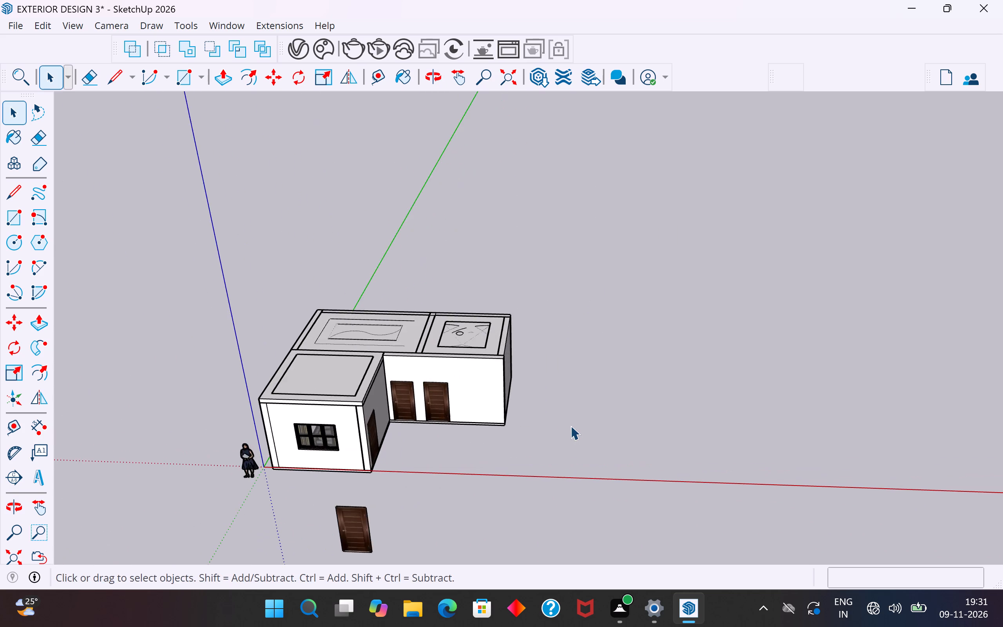
Copy the rear wall together with its window about 28' 4 1/16" along the red axis, starting at the house's end corner.
{"action": "middle_click_drag", "start_coordinate": [564, 422], "coordinate": [158, 383]}
{"action": "middle_click_drag", "start_coordinate": [518, 335], "coordinate": [37, 308]}
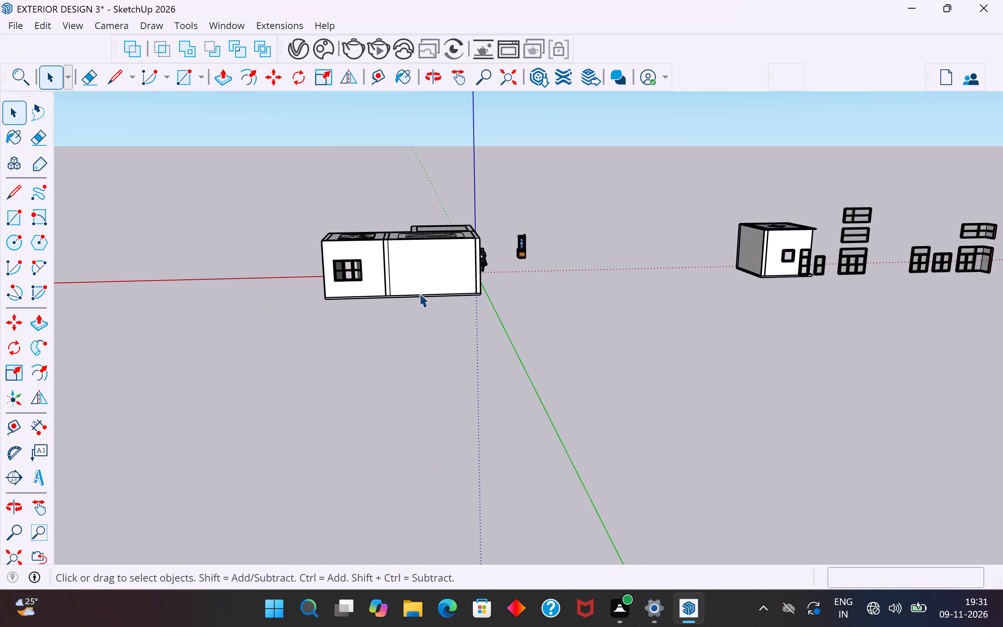
{"action": "left_click", "coordinate": [432, 274]}
{"action": "scroll", "coordinate": [442, 279], "scroll_direction": "up", "scroll_amount": 9}
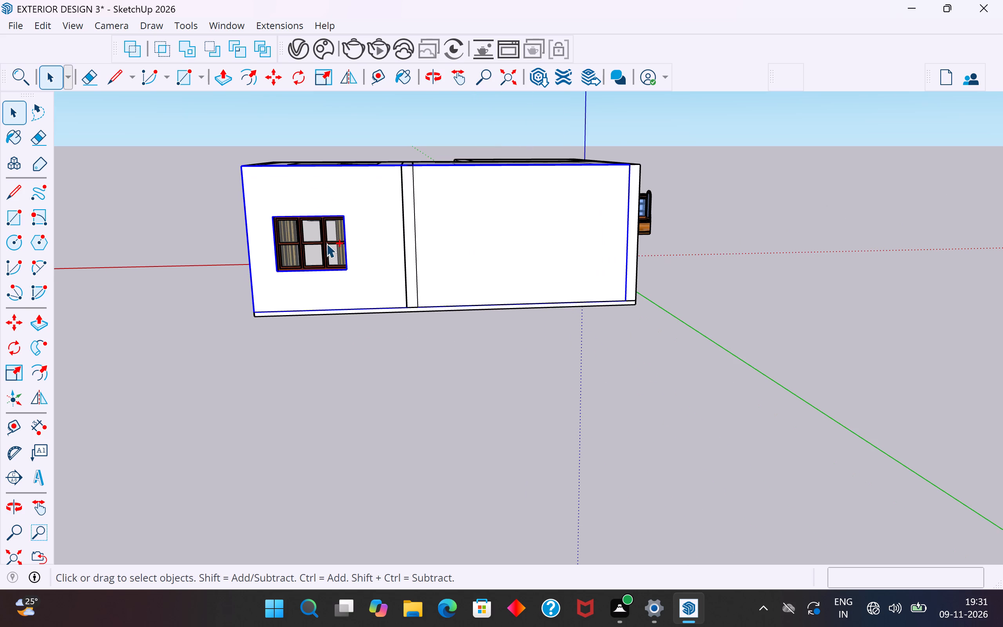
{"action": "left_click", "coordinate": [326, 243], "text": "ctrl"}
{"action": "key", "text": "m"}
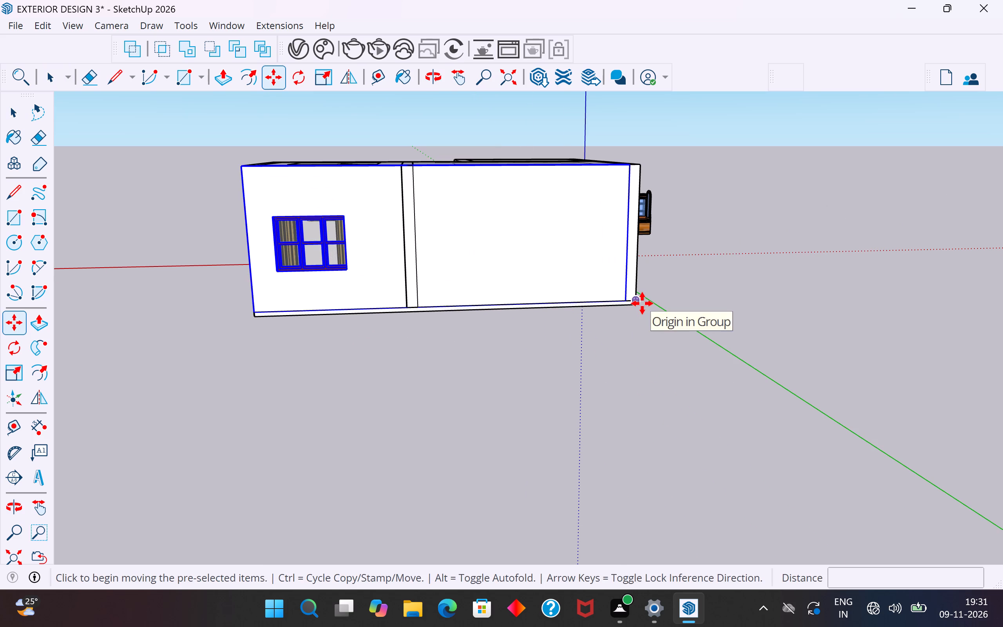
{"action": "left_click", "coordinate": [642, 303]}
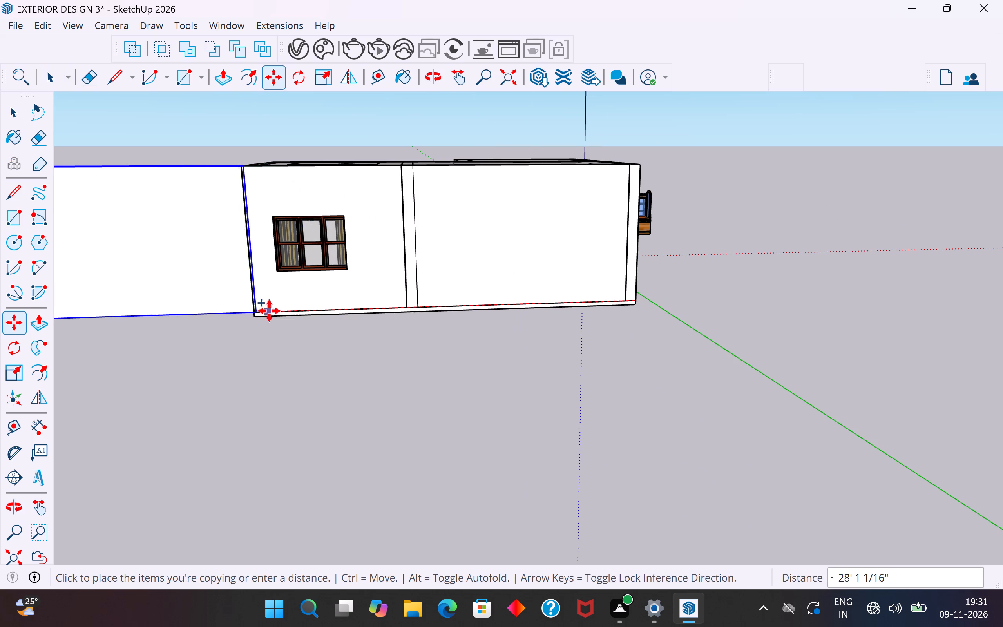
{"action": "scroll", "coordinate": [269, 311], "scroll_direction": "up", "scroll_amount": 6}
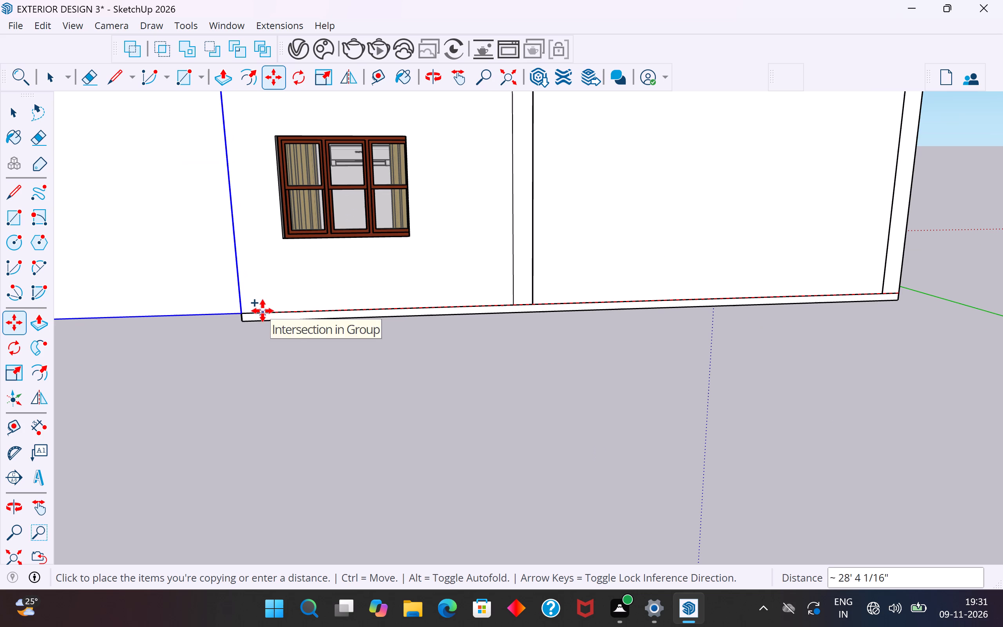
{"action": "left_click", "coordinate": [263, 311]}
{"action": "scroll", "coordinate": [756, 404], "scroll_direction": "down", "scroll_amount": 13}
{"action": "left_click", "coordinate": [9, 112]}
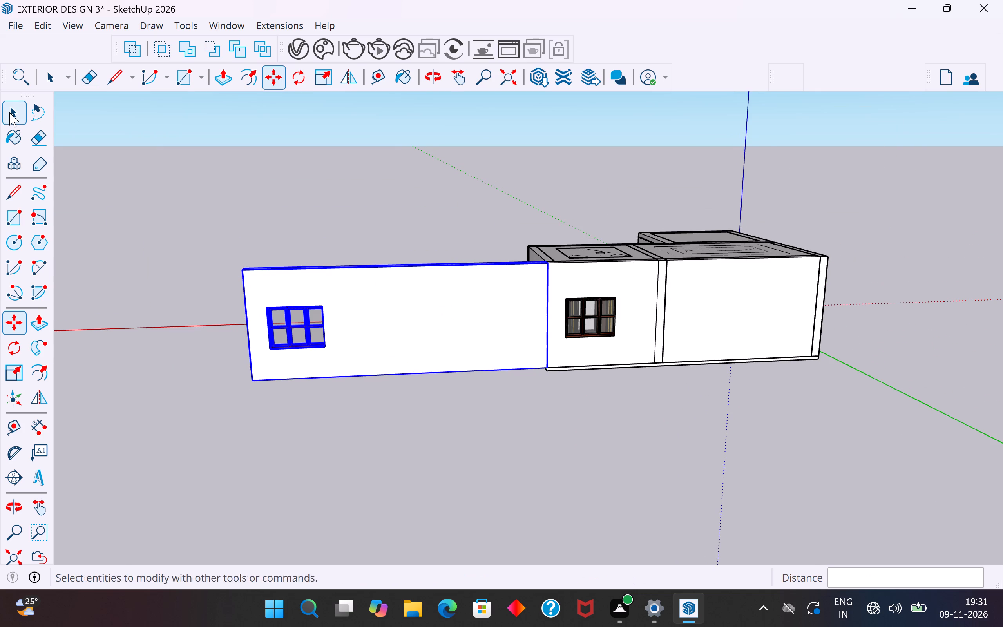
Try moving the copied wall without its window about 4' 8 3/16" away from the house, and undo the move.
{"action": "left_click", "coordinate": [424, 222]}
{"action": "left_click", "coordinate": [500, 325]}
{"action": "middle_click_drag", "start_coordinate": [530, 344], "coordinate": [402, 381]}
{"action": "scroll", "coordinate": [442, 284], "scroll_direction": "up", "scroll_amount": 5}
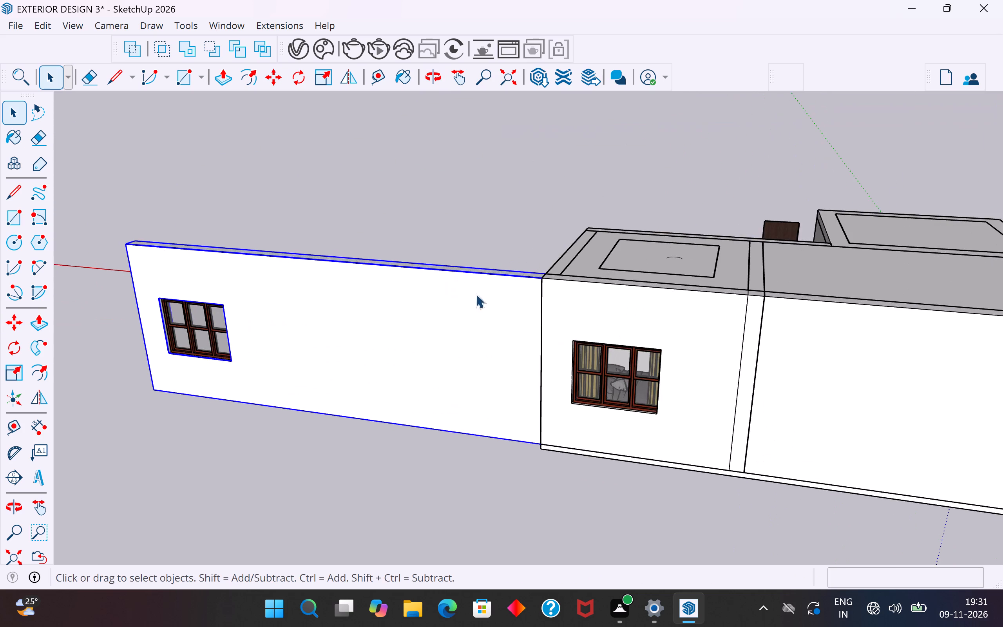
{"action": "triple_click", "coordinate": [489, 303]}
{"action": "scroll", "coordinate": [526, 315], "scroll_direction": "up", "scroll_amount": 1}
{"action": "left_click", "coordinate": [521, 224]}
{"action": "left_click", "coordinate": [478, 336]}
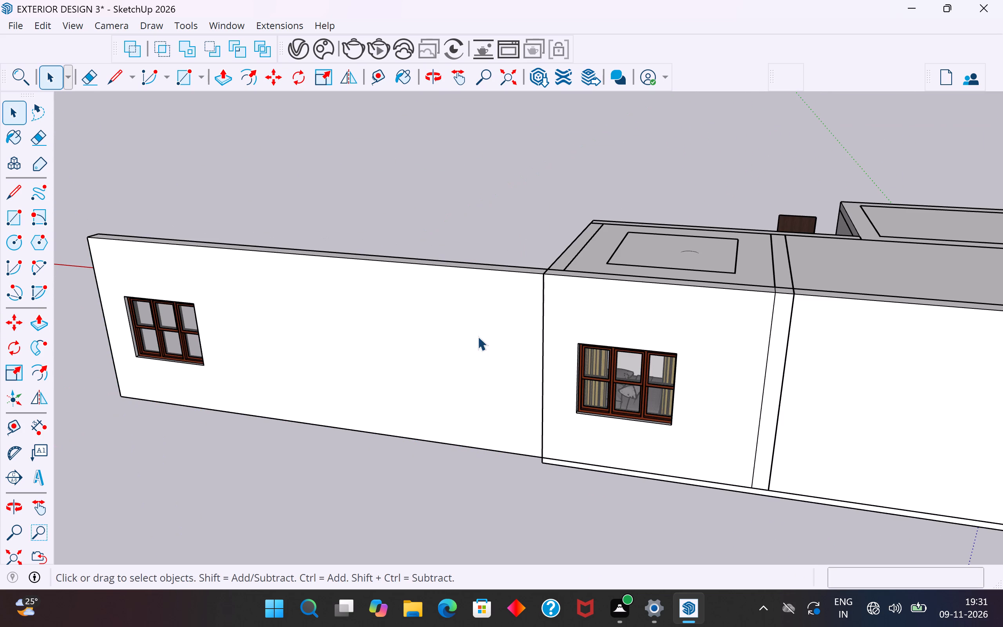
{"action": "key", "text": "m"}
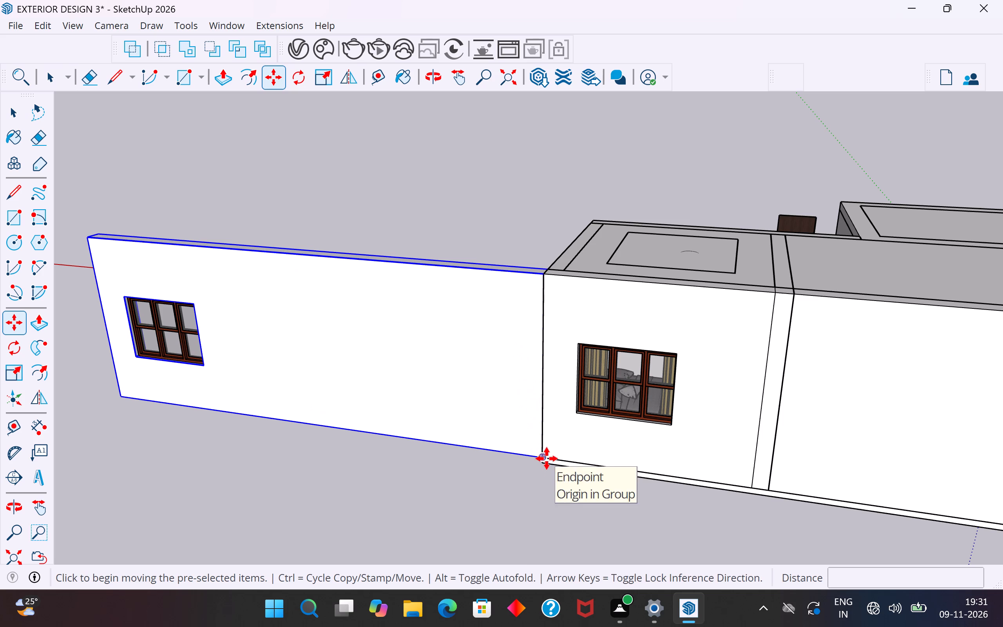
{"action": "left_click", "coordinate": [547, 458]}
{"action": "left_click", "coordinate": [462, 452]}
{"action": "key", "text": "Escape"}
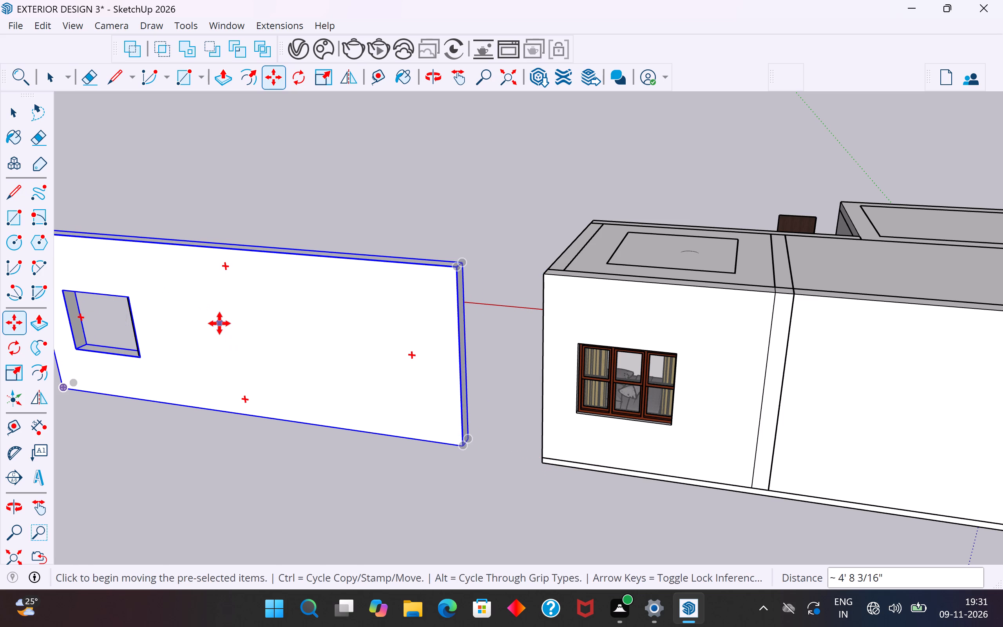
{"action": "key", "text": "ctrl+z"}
Move the copied wall and its window together along the red axis, clear of the house corner.
{"action": "left_click", "coordinate": [11, 111]}
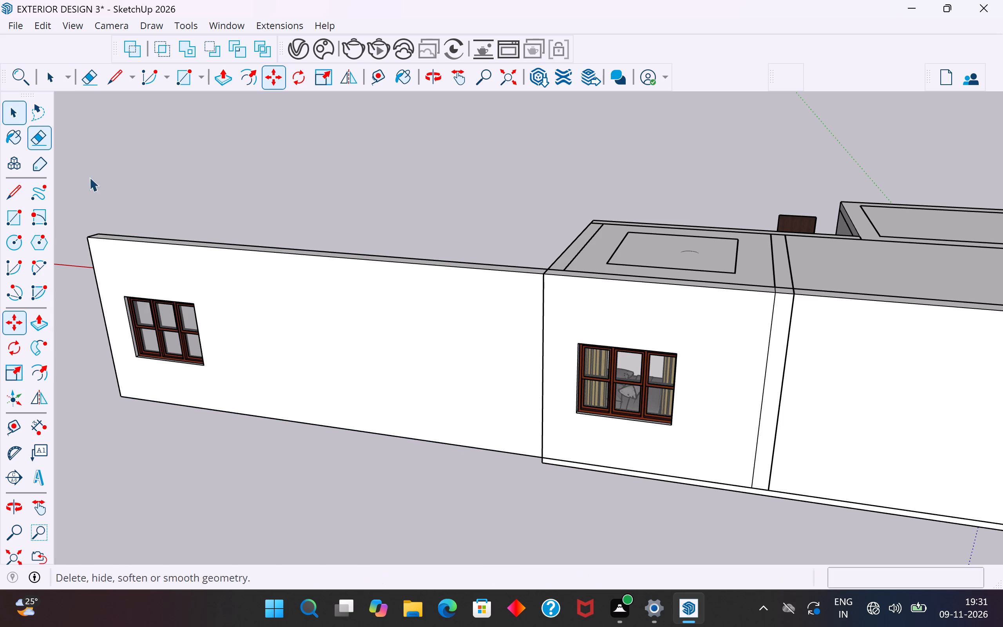
{"action": "left_click", "coordinate": [318, 230]}
{"action": "left_click_drag", "start_coordinate": [348, 207], "coordinate": [92, 430]}
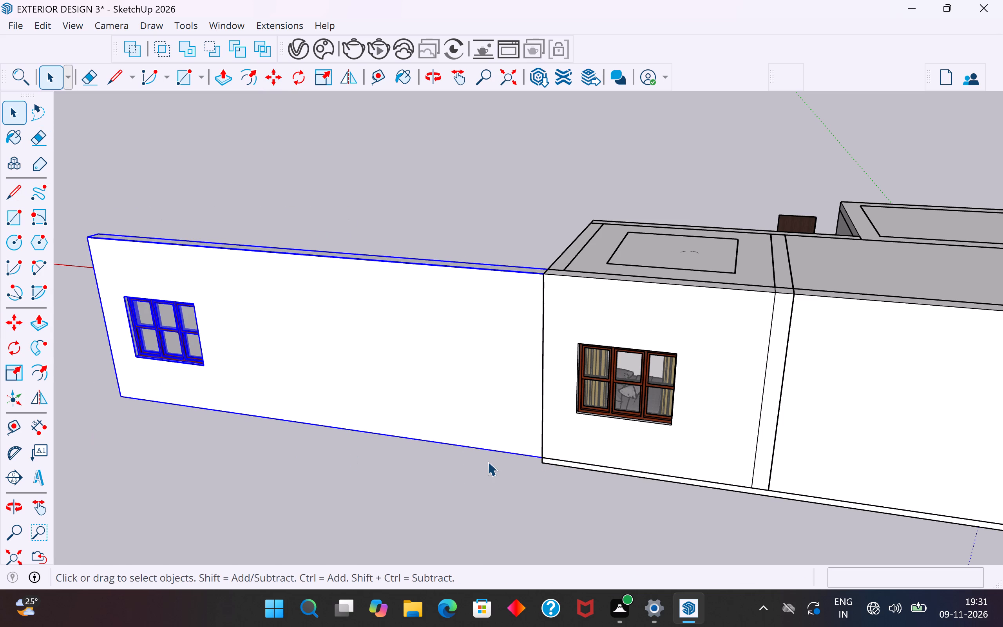
{"action": "key", "text": "m"}
{"action": "left_click", "coordinate": [542, 462]}
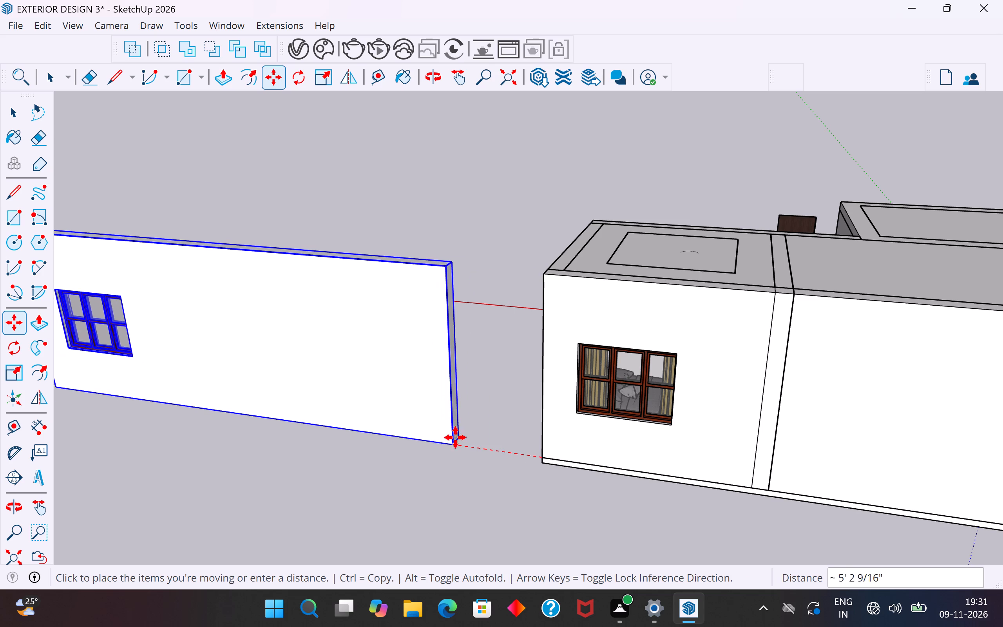
{"action": "left_click", "coordinate": [429, 441]}
{"action": "left_click", "coordinate": [12, 112]}
{"action": "left_click", "coordinate": [251, 187]}
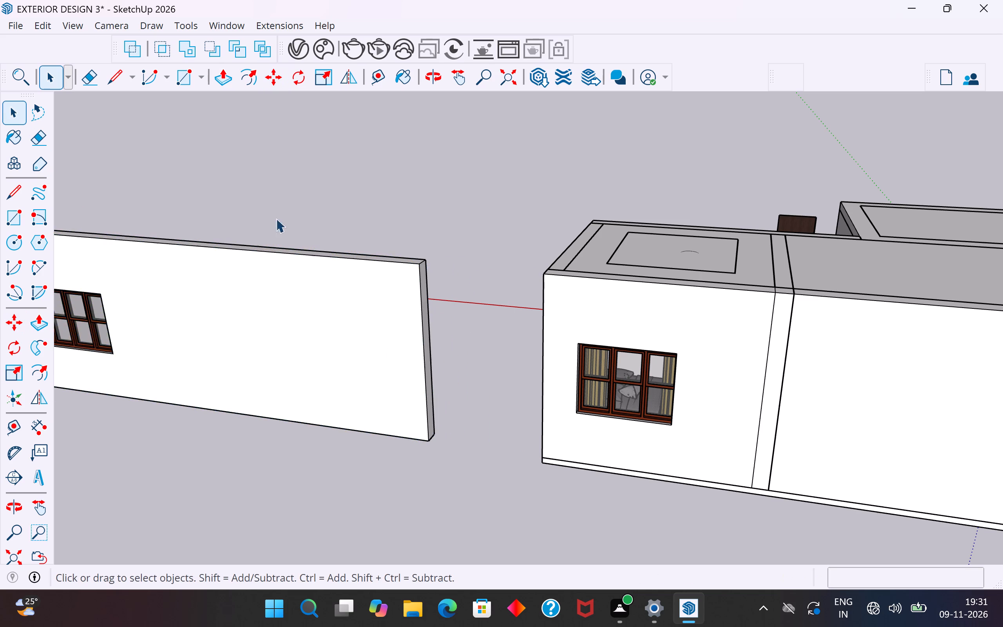
Shorten the copied wall by pushing its house-side end face in about 19' 5 3/4" toward the window.
{"action": "scroll", "coordinate": [471, 349], "scroll_direction": "up", "scroll_amount": 3}
{"action": "middle_click_drag", "start_coordinate": [470, 349], "coordinate": [350, 366]}
{"action": "triple_click", "coordinate": [377, 317]}
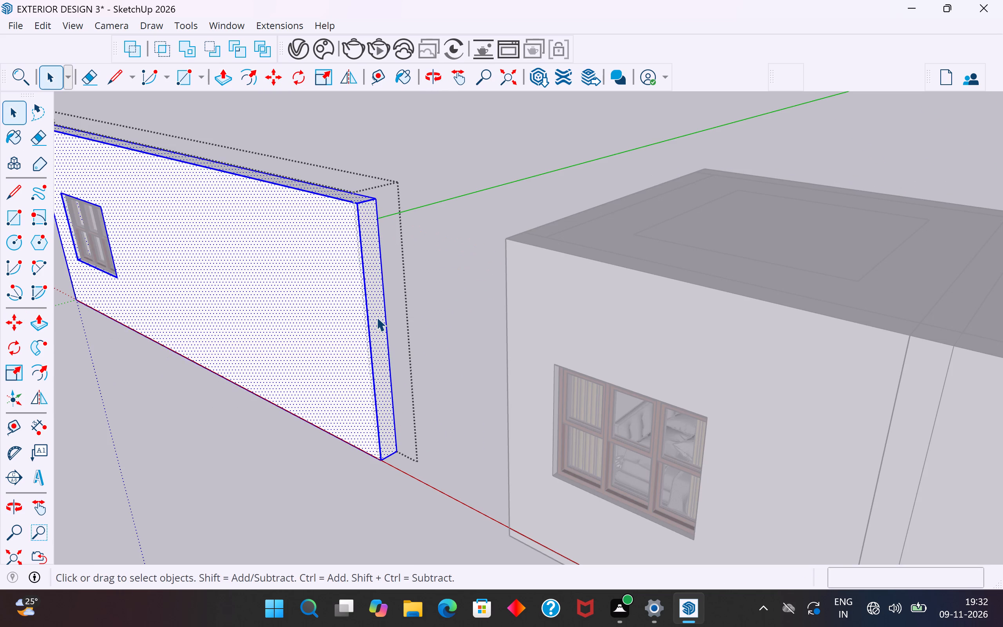
{"action": "left_click", "coordinate": [380, 322]}
{"action": "left_click", "coordinate": [42, 322]}
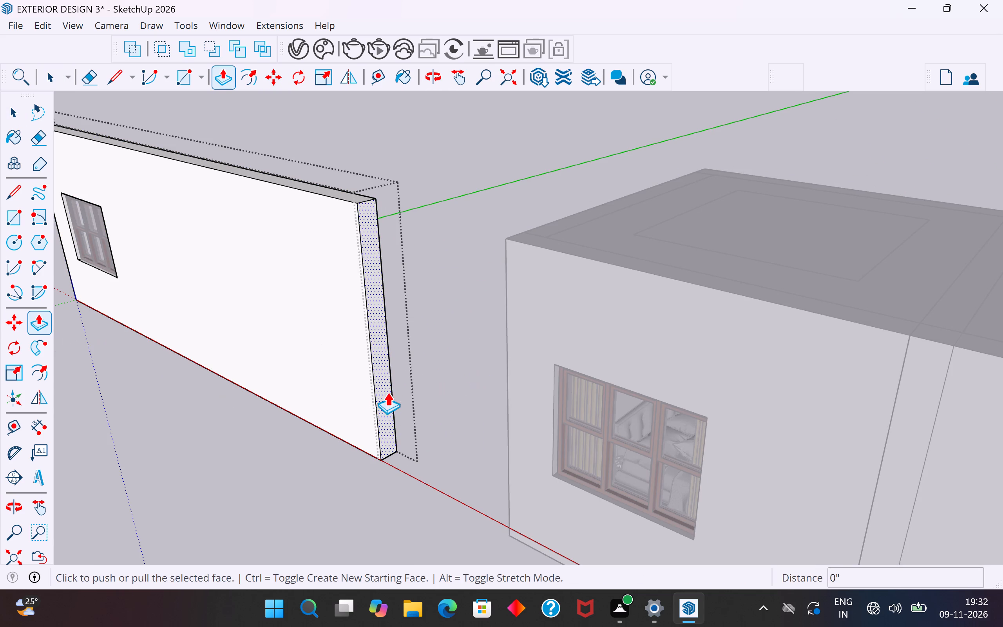
{"action": "left_click", "coordinate": [375, 404]}
{"action": "left_click", "coordinate": [127, 307]}
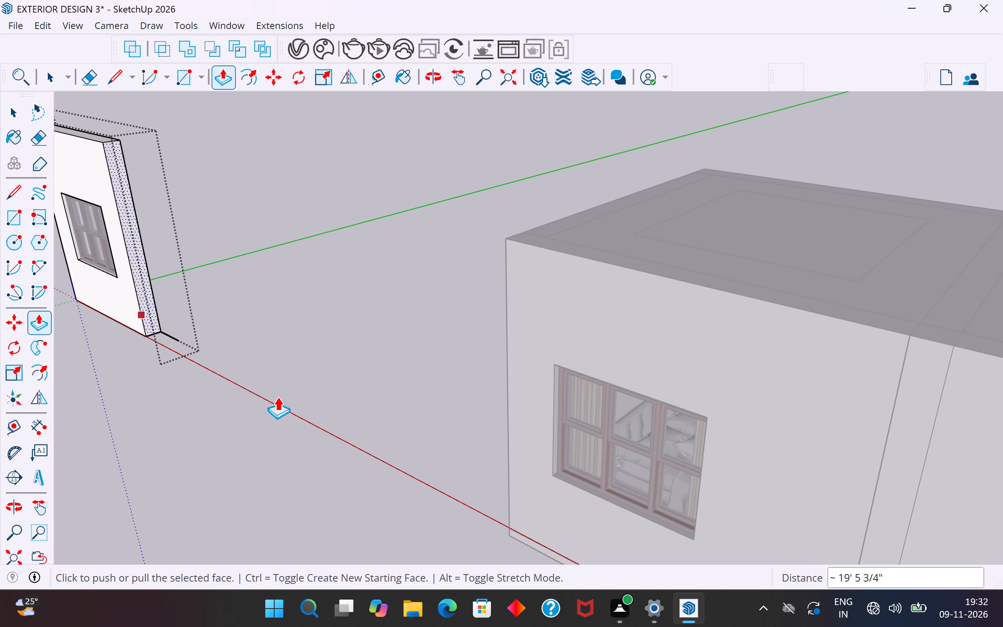
{"action": "middle_click_drag", "start_coordinate": [326, 424], "coordinate": [553, 386]}
{"action": "scroll", "coordinate": [707, 410], "scroll_direction": "down", "scroll_amount": 11}
{"action": "middle_click_drag", "start_coordinate": [429, 473], "coordinate": [479, 434]}
{"action": "scroll", "coordinate": [650, 386], "scroll_direction": "down", "scroll_amount": 3}
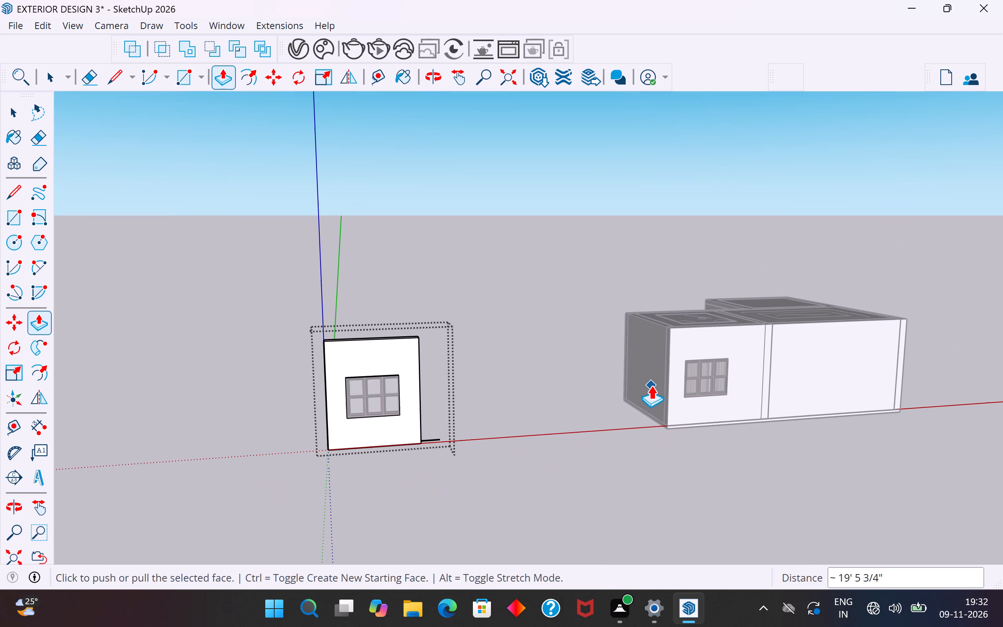
{"action": "left_click", "coordinate": [12, 107]}
{"action": "left_click", "coordinate": [189, 362]}
Explode the shortened wall's group and delete the stray edge extending beyond its base.
{"action": "scroll", "coordinate": [310, 425], "scroll_direction": "up", "scroll_amount": 4}
{"action": "middle_click_drag", "start_coordinate": [314, 426], "coordinate": [355, 412]}
{"action": "middle_click_drag", "start_coordinate": [508, 458], "coordinate": [398, 458]}
{"action": "left_click", "coordinate": [430, 435]}
{"action": "right_click", "coordinate": [422, 435]}
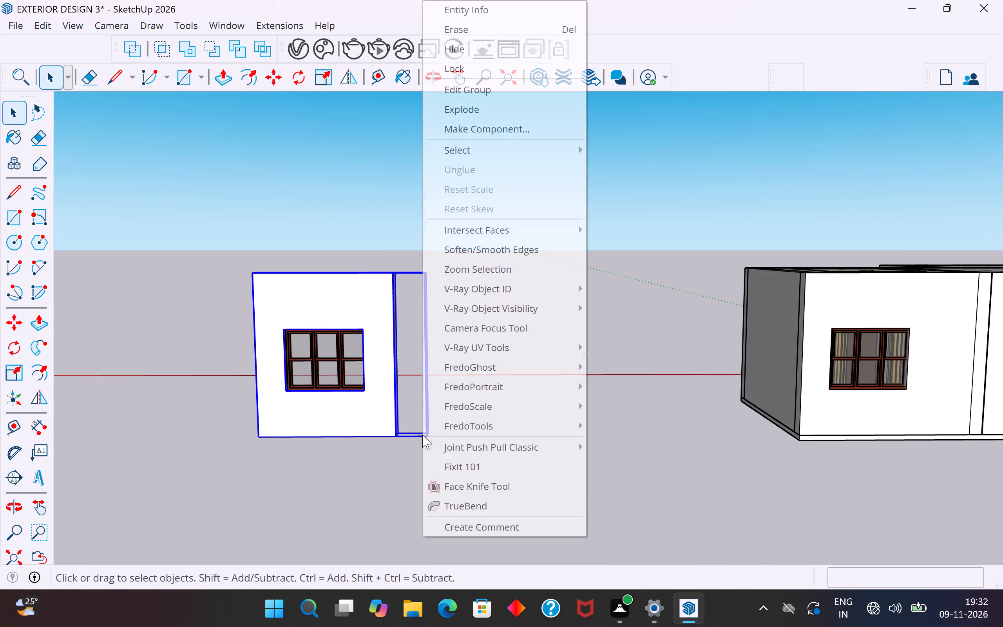
{"action": "left_click", "coordinate": [483, 115]}
{"action": "left_click_drag", "start_coordinate": [447, 412], "coordinate": [400, 469]}
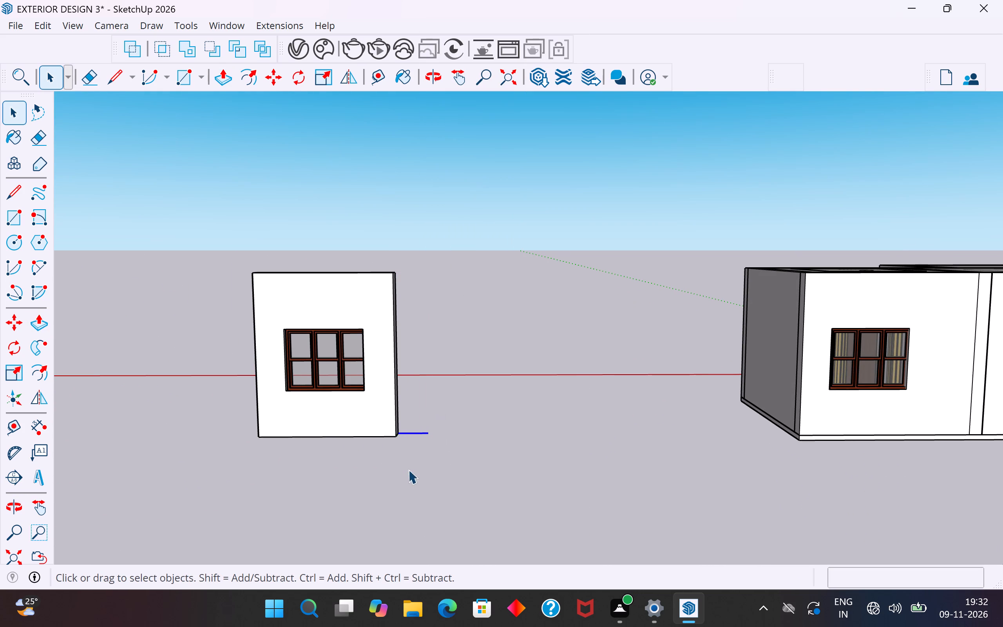
{"action": "left_click", "coordinate": [406, 469]}
{"action": "left_click", "coordinate": [467, 429]}
{"action": "left_click_drag", "start_coordinate": [453, 419], "coordinate": [413, 469]}
{"action": "key", "text": "Delete"}
Widen the wall's window opening by pushing its house-side inner face back about 2 7/16" around the frame.
{"action": "middle_click_drag", "start_coordinate": [402, 436], "coordinate": [409, 485]}
{"action": "middle_click_drag", "start_coordinate": [389, 462], "coordinate": [489, 450]}
{"action": "scroll", "coordinate": [428, 402], "scroll_direction": "up", "scroll_amount": 5}
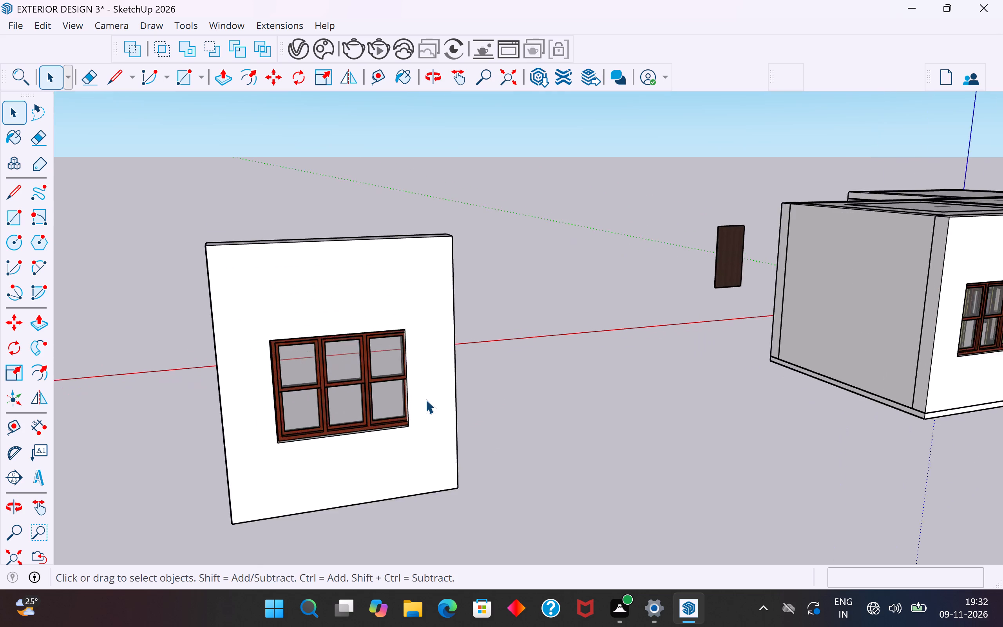
{"action": "scroll", "coordinate": [425, 399], "scroll_direction": "up", "scroll_amount": 3}
{"action": "middle_click_drag", "start_coordinate": [391, 419], "coordinate": [413, 424]}
{"action": "middle_click_drag", "start_coordinate": [357, 439], "coordinate": [332, 433]}
{"action": "scroll", "coordinate": [421, 417], "scroll_direction": "up", "scroll_amount": 3}
{"action": "middle_click_drag", "start_coordinate": [377, 434], "coordinate": [383, 434]}
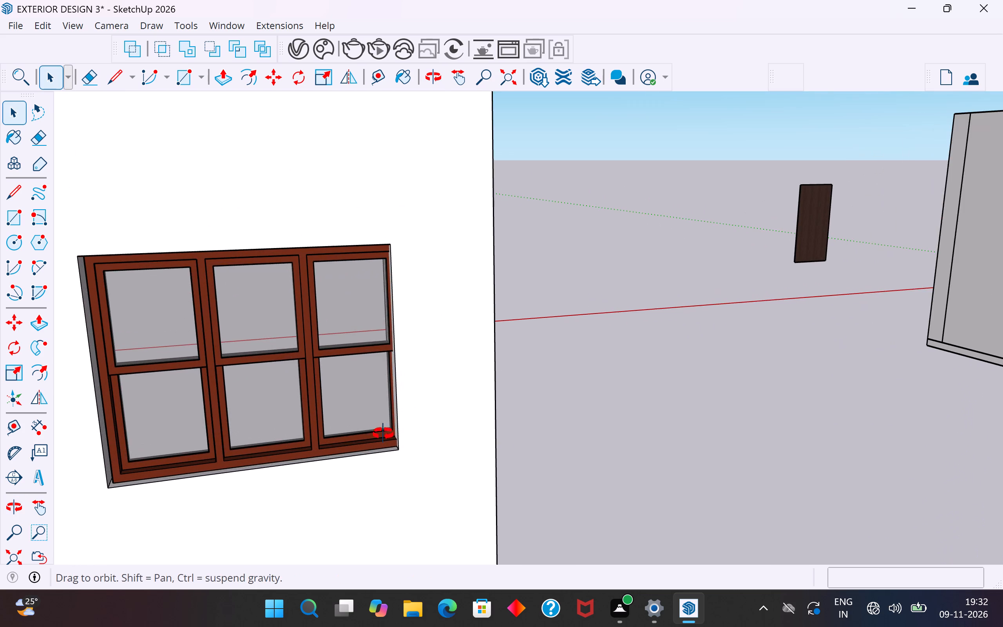
{"action": "middle_click_drag", "start_coordinate": [383, 434], "coordinate": [506, 431]}
{"action": "scroll", "coordinate": [401, 443], "scroll_direction": "up", "scroll_amount": 4}
{"action": "left_click", "coordinate": [386, 401]}
{"action": "scroll", "coordinate": [386, 401], "scroll_direction": "up", "scroll_amount": 6}
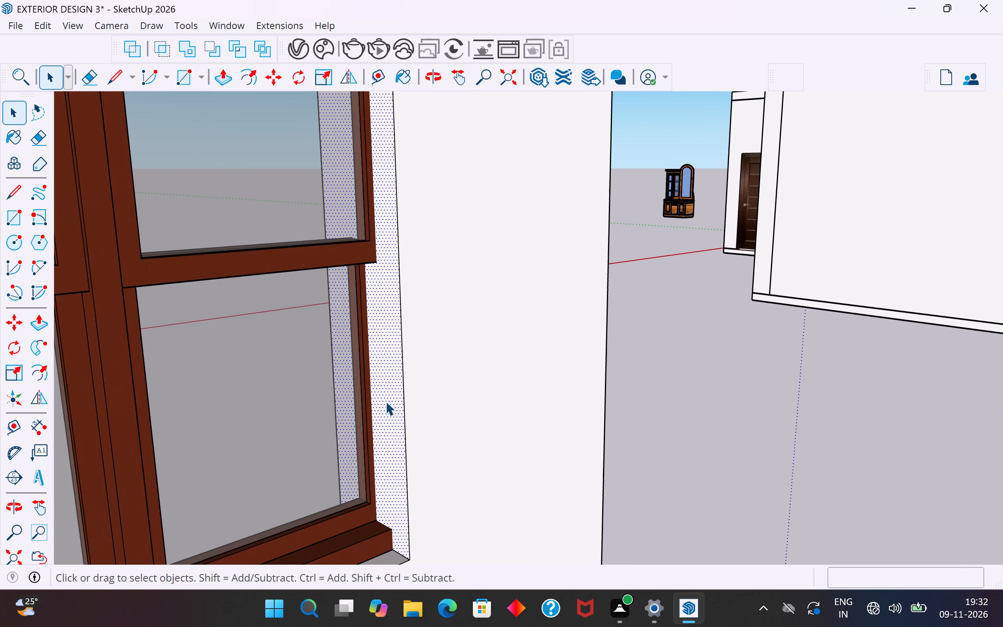
{"action": "left_click", "coordinate": [45, 323]}
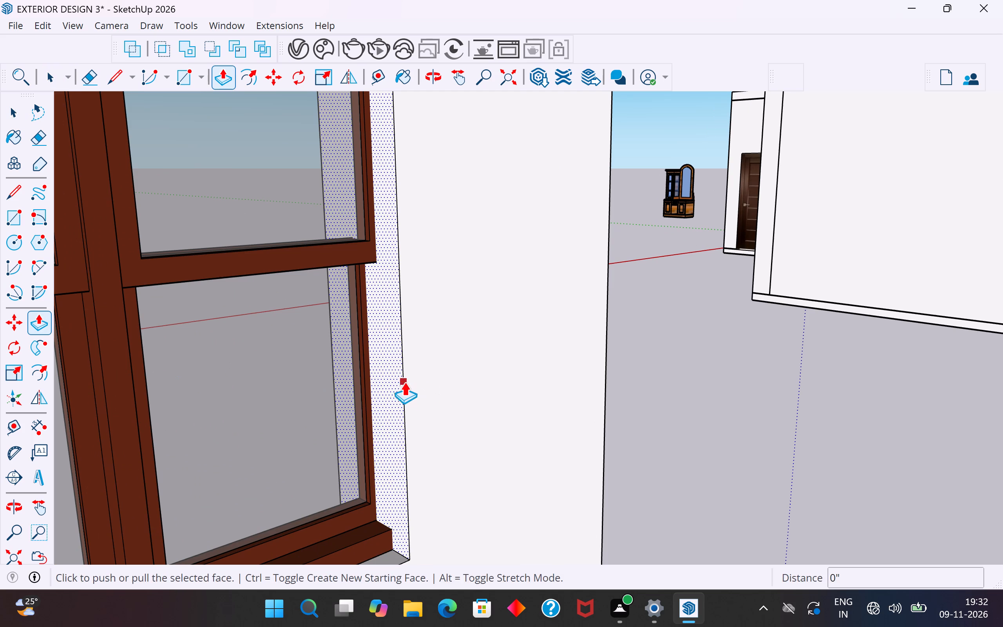
{"action": "left_click", "coordinate": [398, 382]}
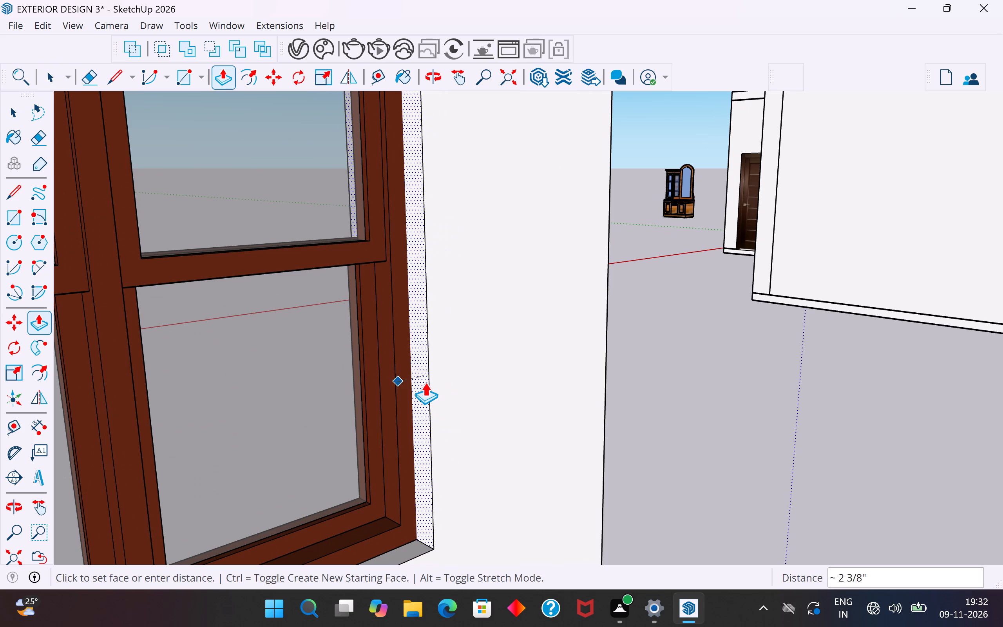
{"action": "left_click", "coordinate": [427, 386]}
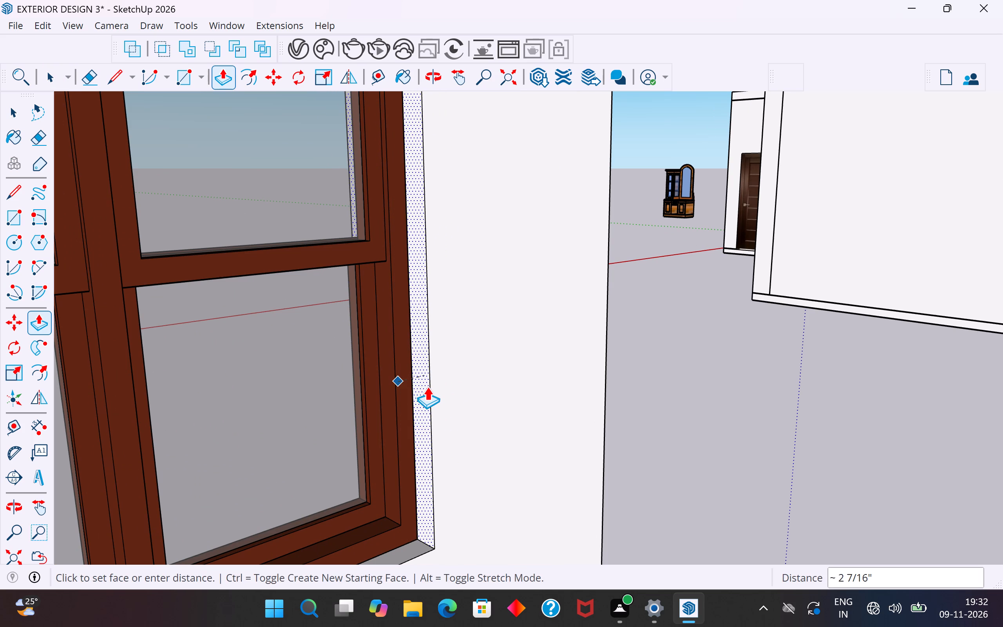
{"action": "left_click", "coordinate": [17, 103]}
{"action": "left_click", "coordinate": [851, 452]}
Examine the shortened window wall and its opening from several angles, alongside the house.
{"action": "scroll", "coordinate": [654, 311], "scroll_direction": "down", "scroll_amount": 9}
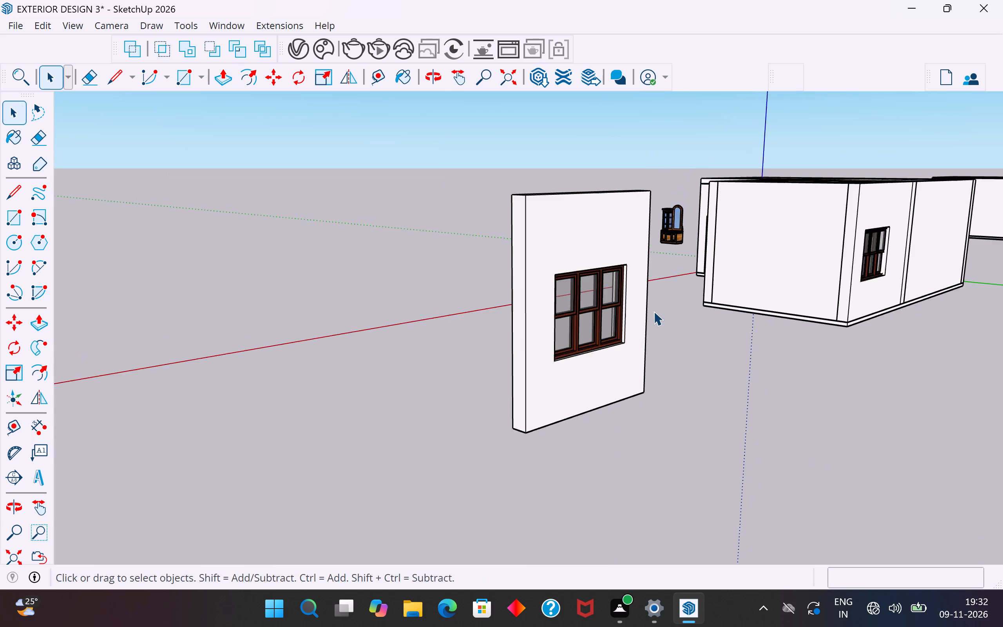
{"action": "scroll", "coordinate": [654, 311], "scroll_direction": "down", "scroll_amount": 1}
{"action": "middle_click_drag", "start_coordinate": [652, 316], "coordinate": [525, 350]}
{"action": "scroll", "coordinate": [395, 404], "scroll_direction": "up", "scroll_amount": 4}
{"action": "middle_click_drag", "start_coordinate": [375, 406], "coordinate": [279, 402]}
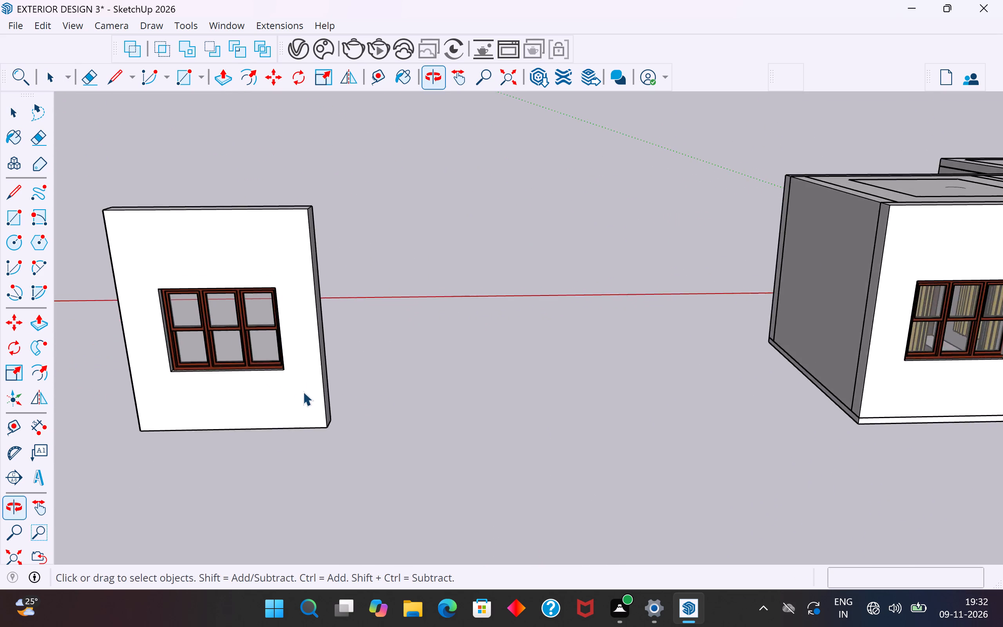
{"action": "scroll", "coordinate": [305, 388], "scroll_direction": "up", "scroll_amount": 5}
{"action": "middle_click_drag", "start_coordinate": [343, 467], "coordinate": [343, 471]}
{"action": "scroll", "coordinate": [360, 461], "scroll_direction": "down", "scroll_amount": 6}
{"action": "middle_click_drag", "start_coordinate": [580, 470], "coordinate": [811, 469]}
{"action": "scroll", "coordinate": [814, 457], "scroll_direction": "down", "scroll_amount": 5}
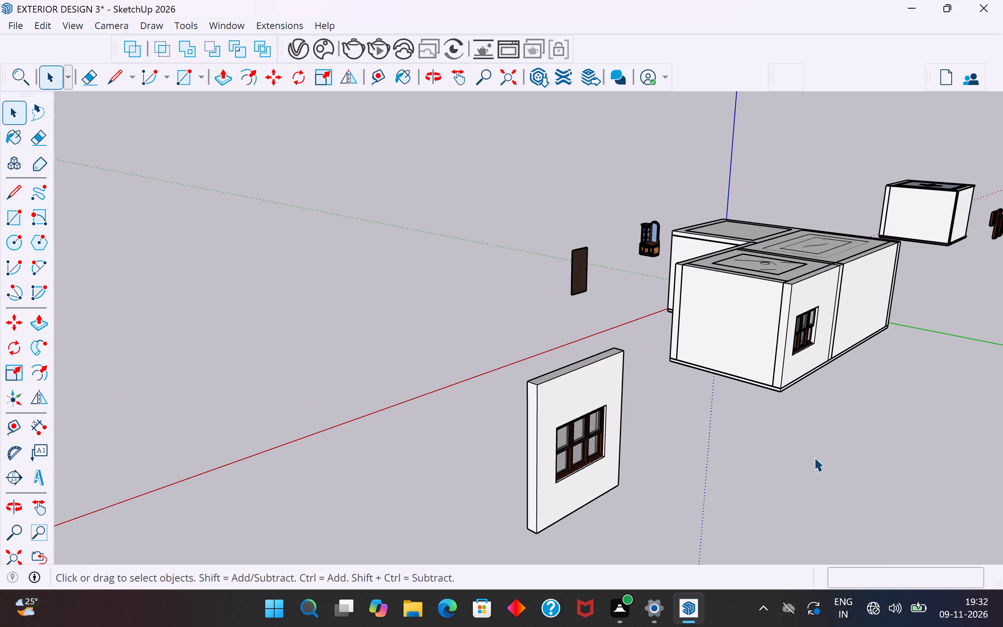
Search 3D Warehouse for "KITCHEN SET" models.
{"action": "left_click", "coordinate": [224, 27]}
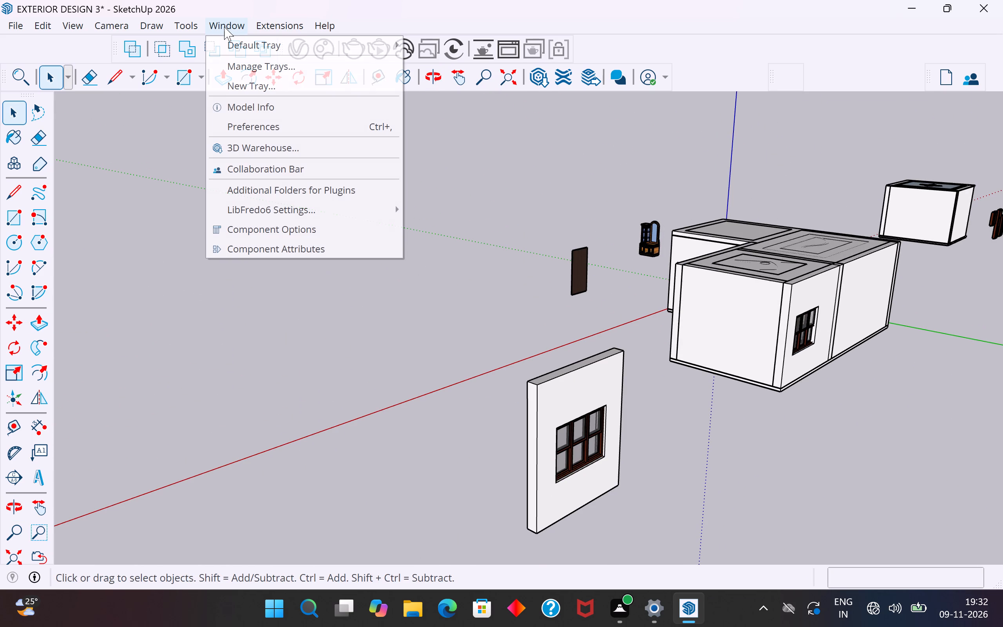
{"action": "left_click", "coordinate": [268, 149]}
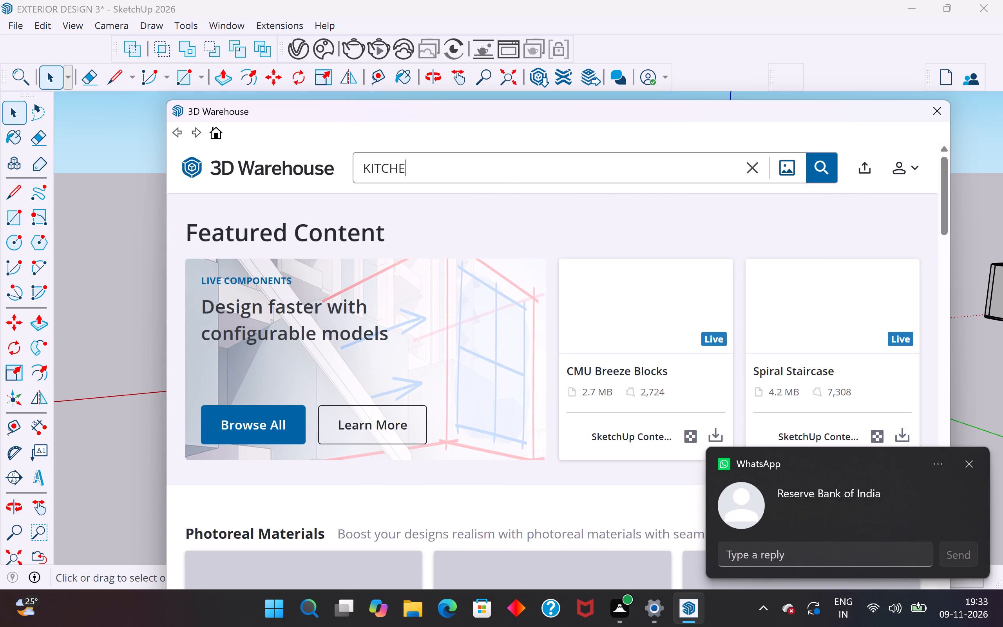
{"action": "type", "text": "N"}
{"action": "key", "text": "space"}
{"action": "type", "text": "SET"}
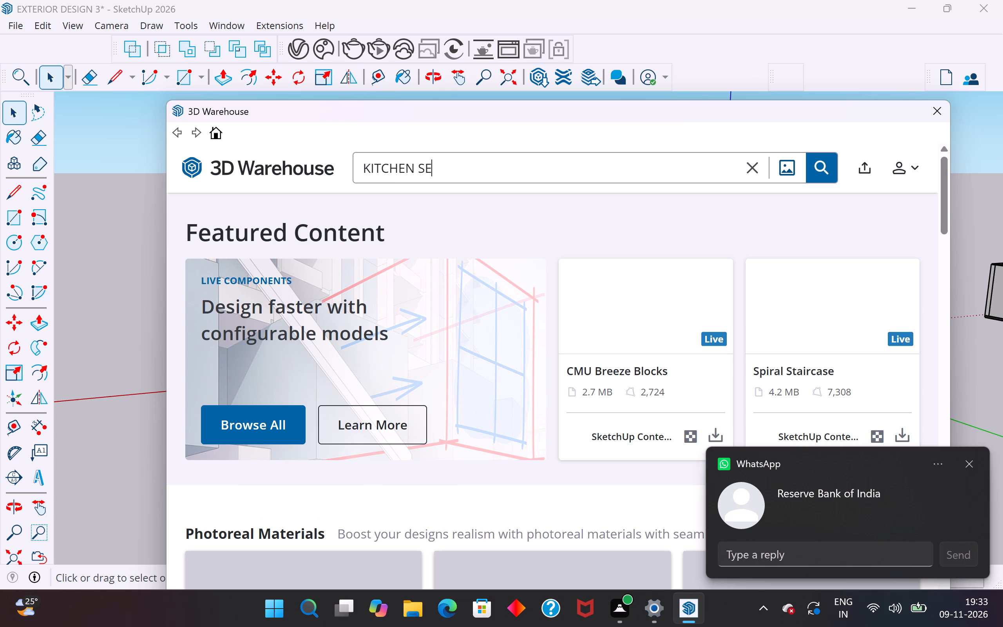
{"action": "key", "text": "space"}
{"action": "left_click", "coordinate": [822, 175]}
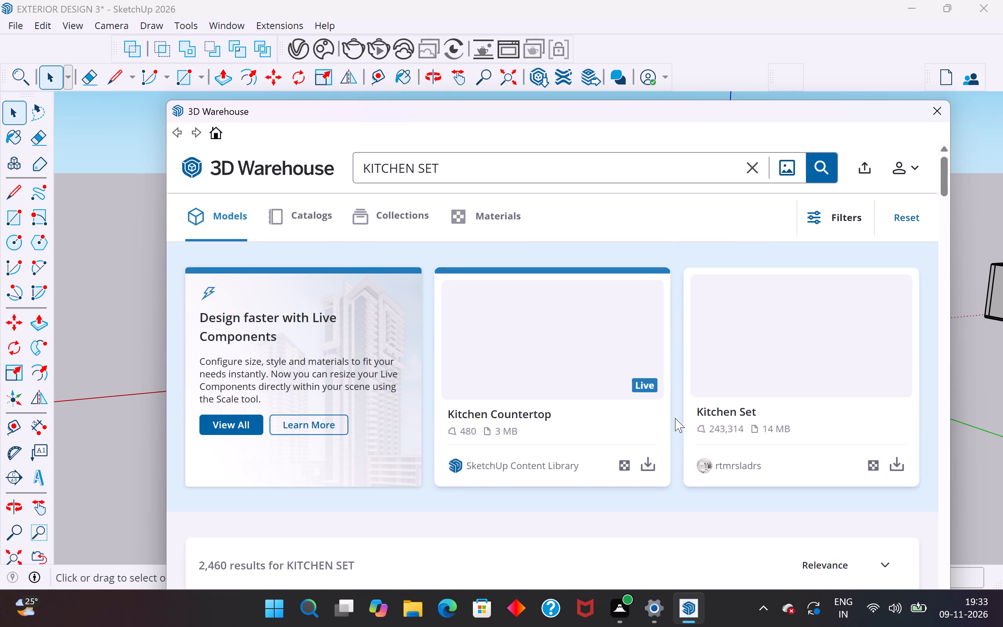
Browse the KITCHEN SET models down to the end of the loaded results, looking for a suitable kitchen layout.
{"action": "scroll", "coordinate": [664, 421], "scroll_direction": "down", "scroll_amount": 4}
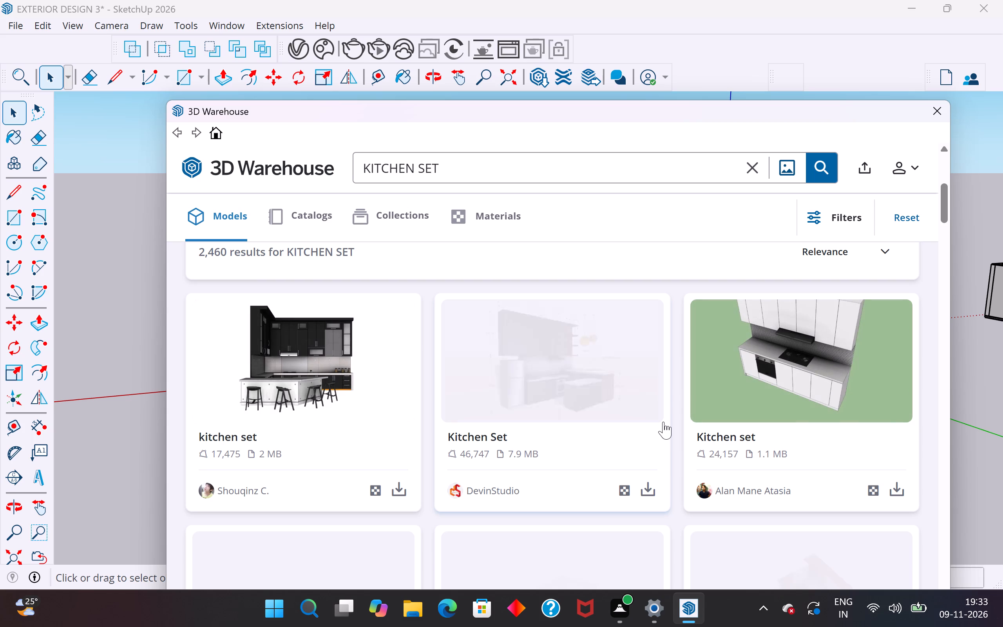
{"action": "scroll", "coordinate": [630, 427], "scroll_direction": "down", "scroll_amount": 3}
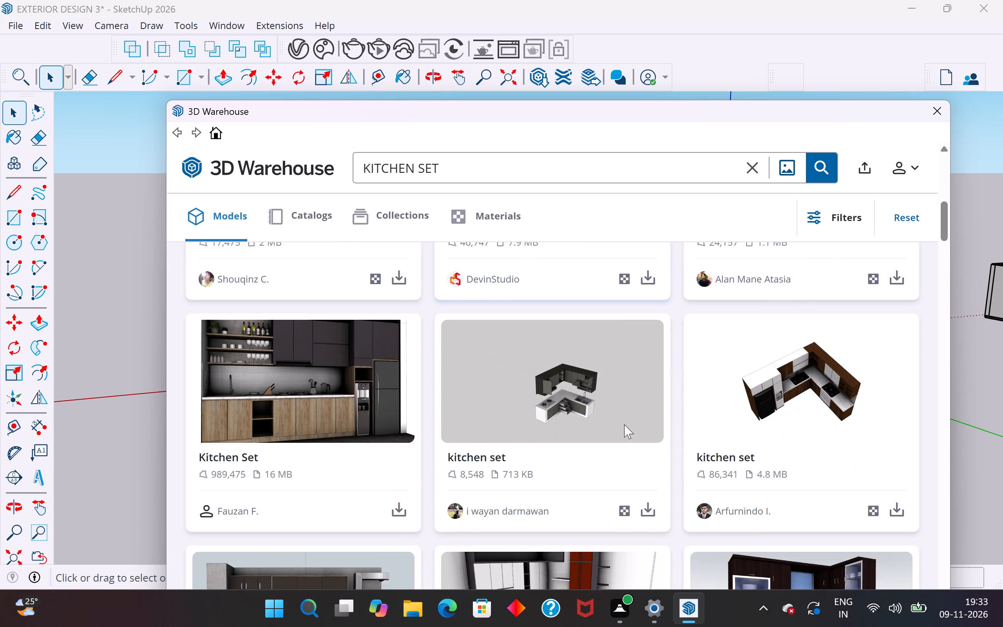
{"action": "scroll", "coordinate": [491, 417], "scroll_direction": "down", "scroll_amount": 1}
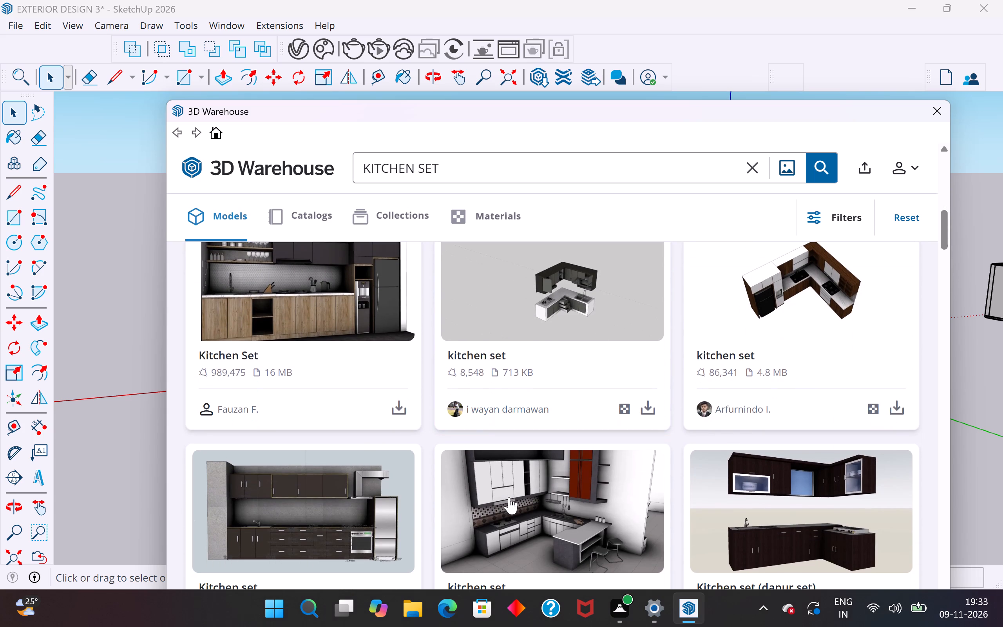
{"action": "scroll", "coordinate": [510, 513], "scroll_direction": "down", "scroll_amount": 4}
{"action": "scroll", "coordinate": [590, 419], "scroll_direction": "down", "scroll_amount": 1}
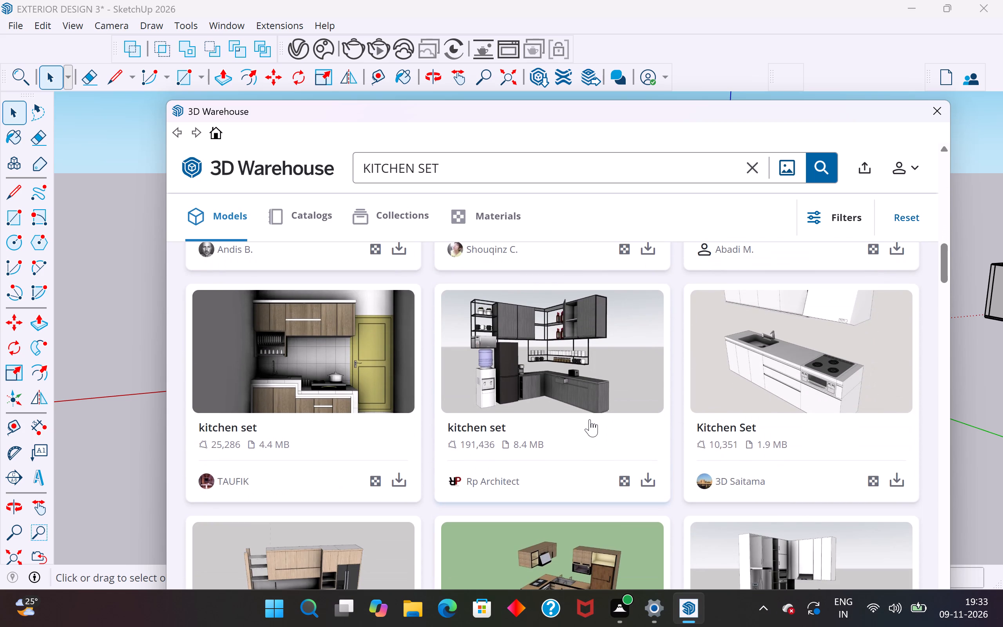
{"action": "scroll", "coordinate": [590, 419], "scroll_direction": "down", "scroll_amount": 2}
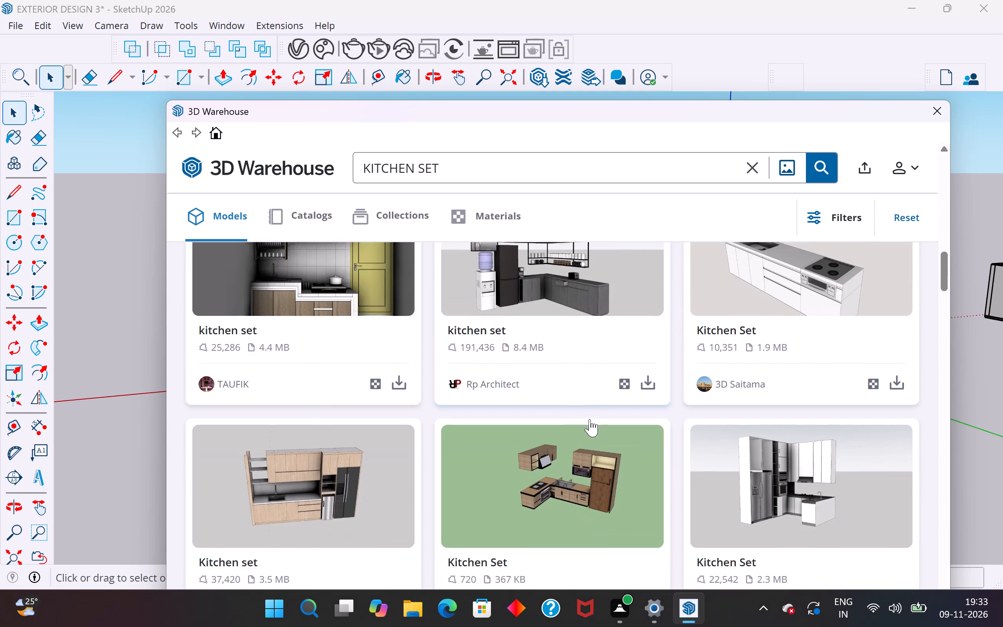
{"action": "scroll", "coordinate": [590, 419], "scroll_direction": "down", "scroll_amount": 1}
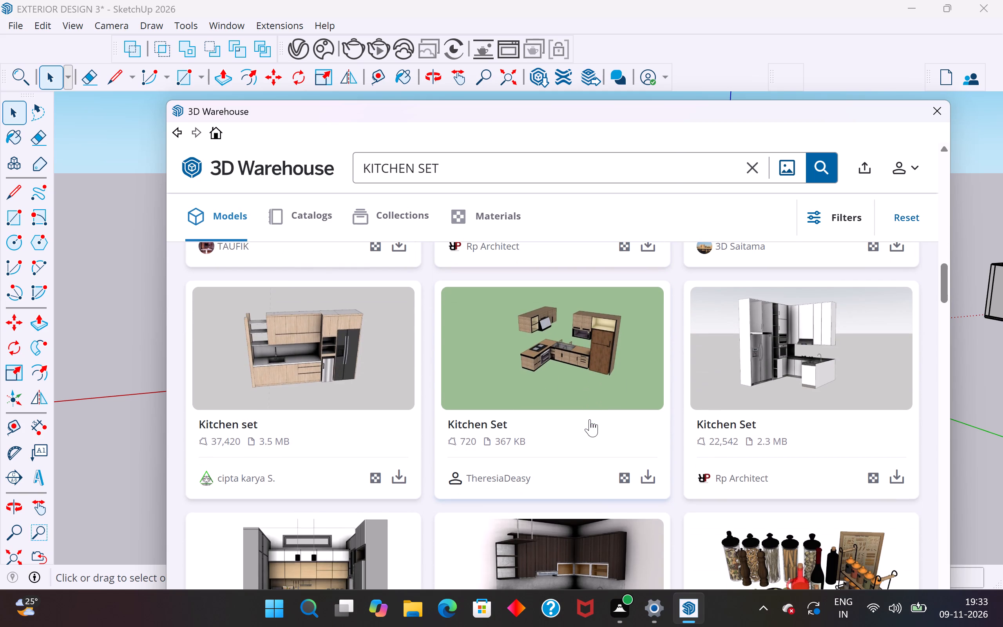
{"action": "scroll", "coordinate": [590, 419], "scroll_direction": "down", "scroll_amount": 6}
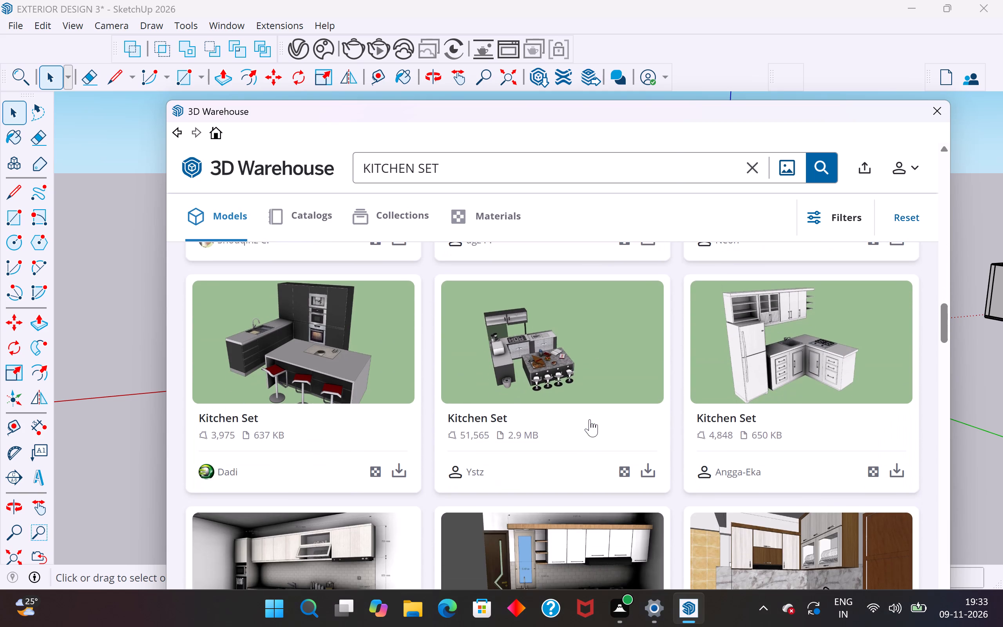
{"action": "scroll", "coordinate": [590, 419], "scroll_direction": "down", "scroll_amount": 2}
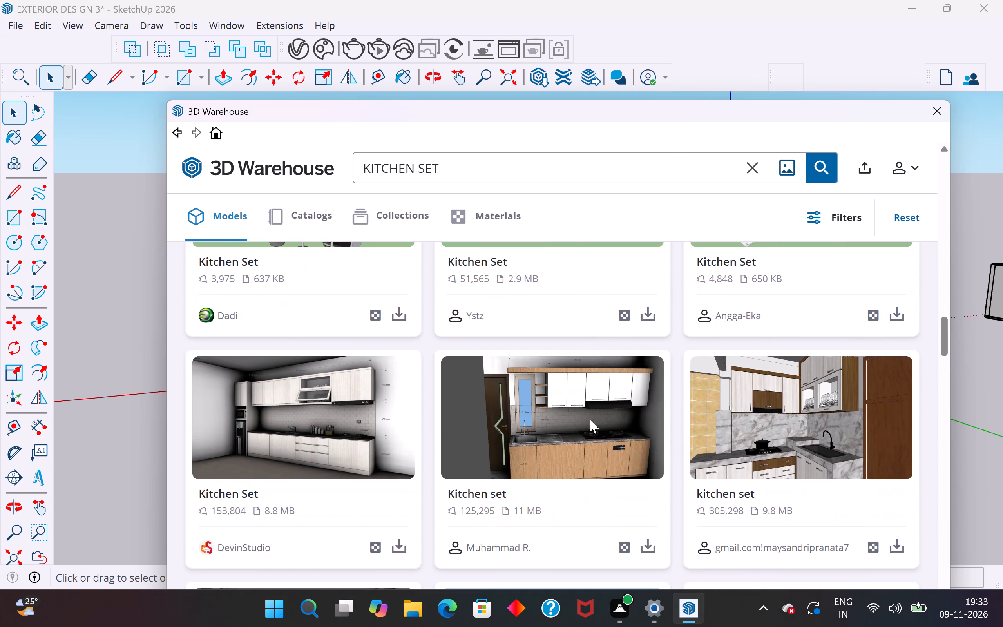
{"action": "scroll", "coordinate": [590, 419], "scroll_direction": "up", "scroll_amount": 2}
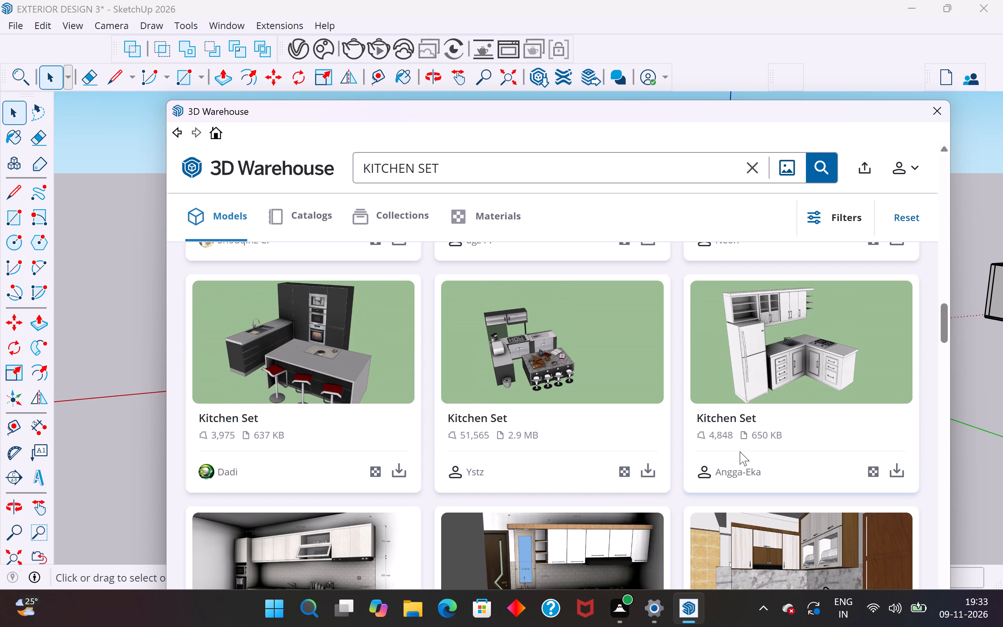
{"action": "scroll", "coordinate": [740, 451], "scroll_direction": "down", "scroll_amount": 1}
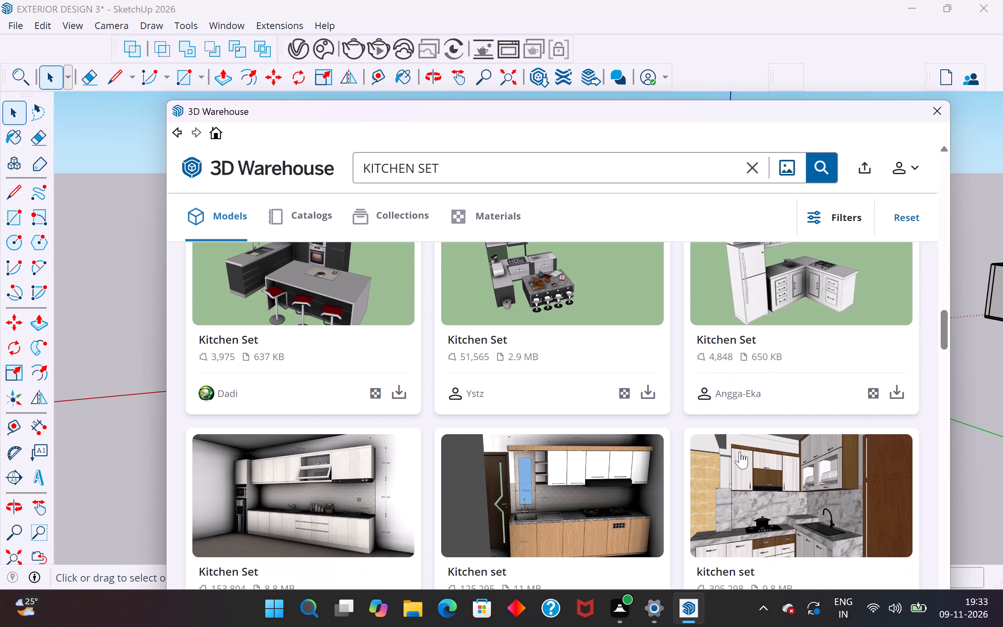
{"action": "scroll", "coordinate": [740, 451], "scroll_direction": "up", "scroll_amount": 2}
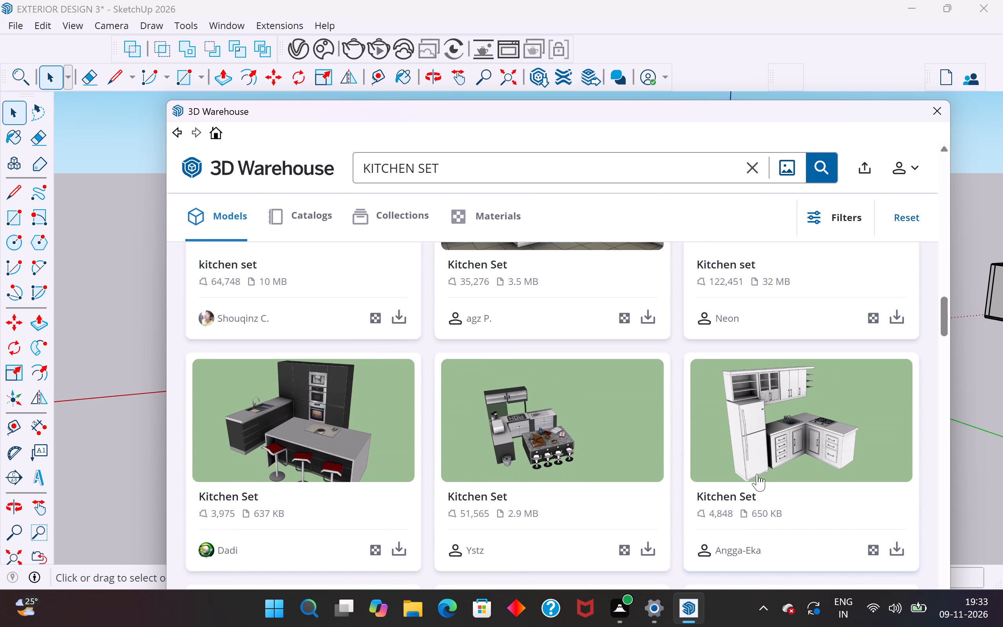
{"action": "scroll", "coordinate": [757, 474], "scroll_direction": "down", "scroll_amount": 2}
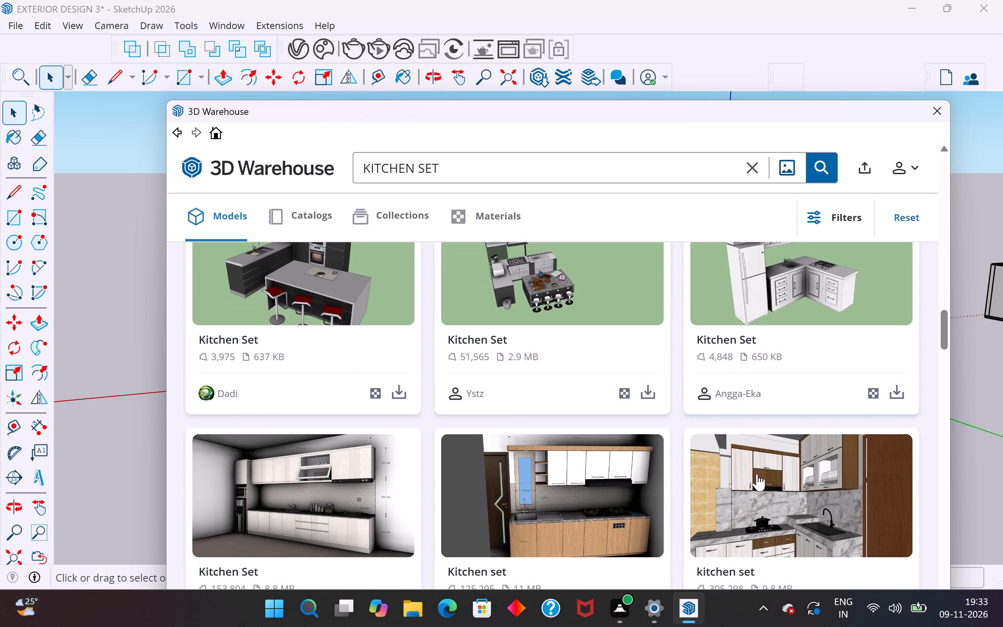
{"action": "scroll", "coordinate": [757, 474], "scroll_direction": "down", "scroll_amount": 5}
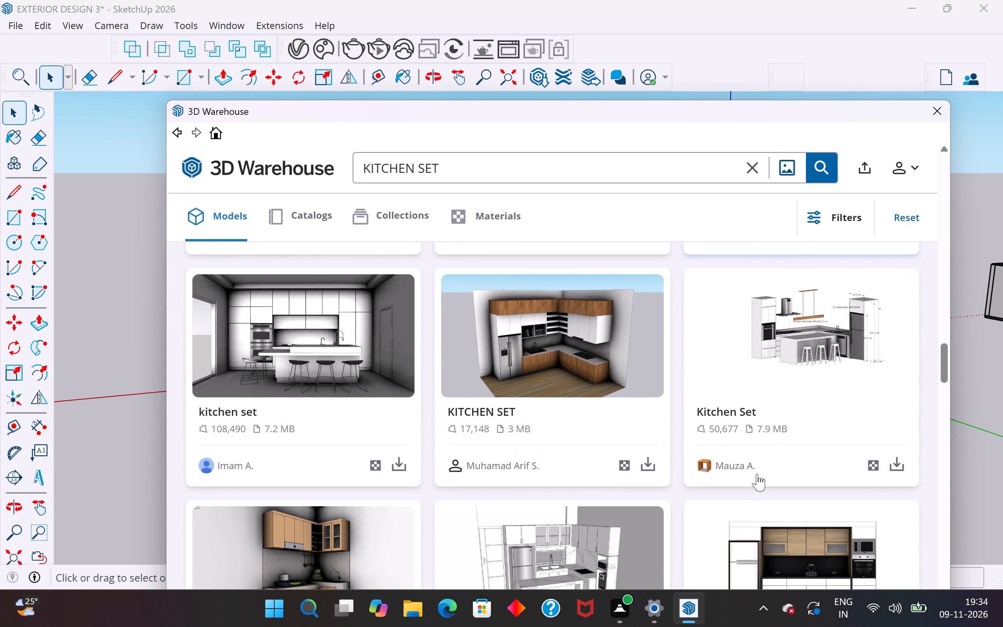
{"action": "scroll", "coordinate": [757, 474], "scroll_direction": "down", "scroll_amount": 5}
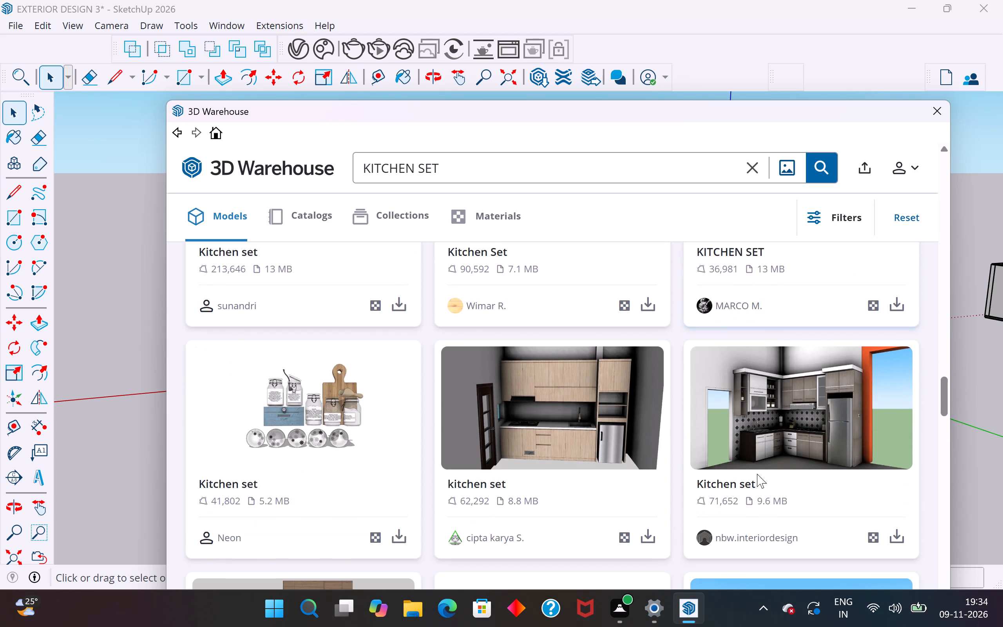
{"action": "scroll", "coordinate": [757, 474], "scroll_direction": "down", "scroll_amount": 5}
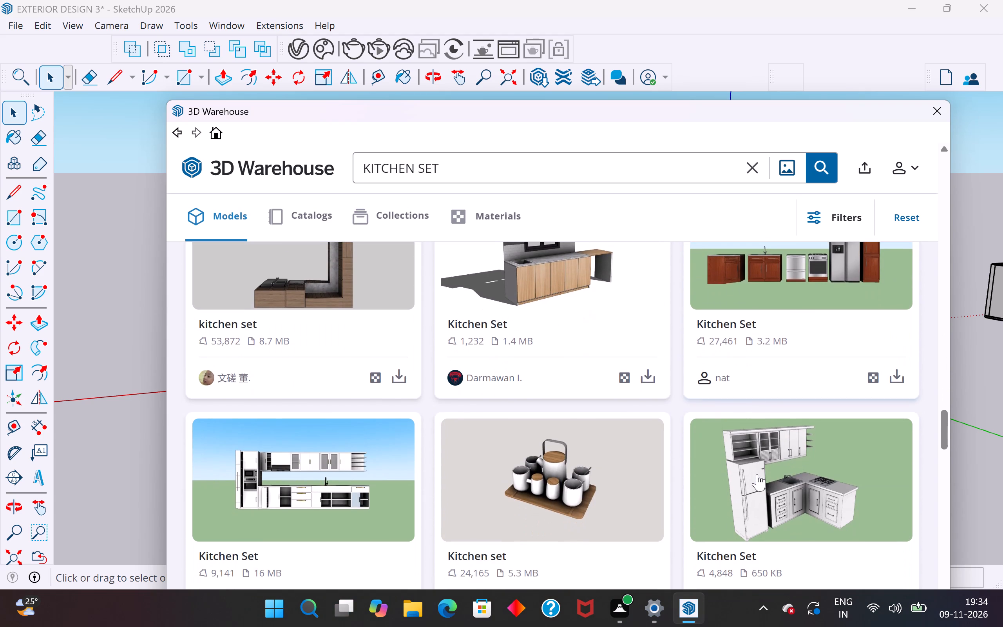
{"action": "scroll", "coordinate": [757, 474], "scroll_direction": "down", "scroll_amount": 4}
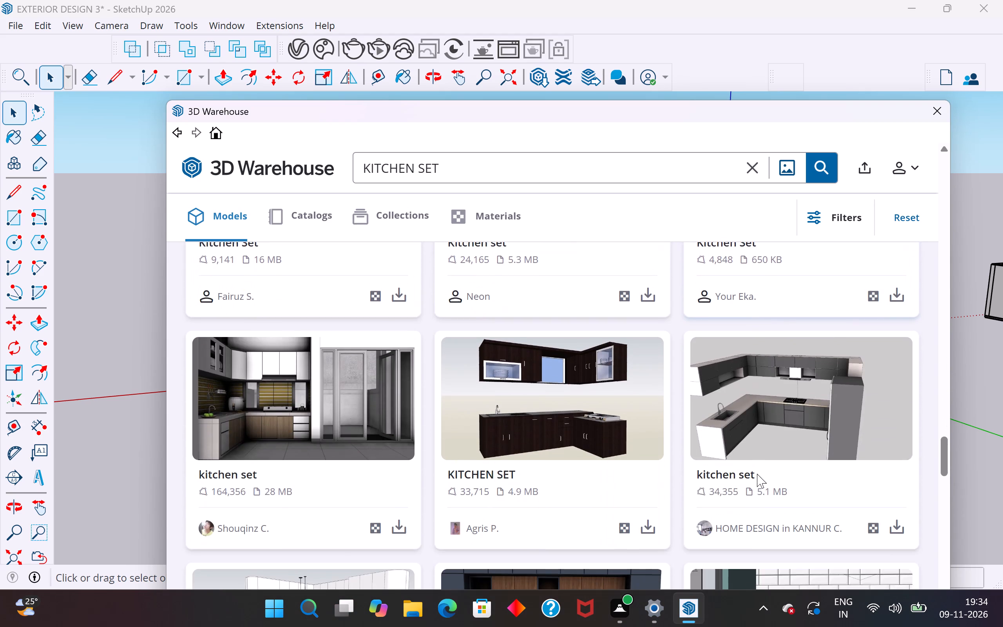
{"action": "scroll", "coordinate": [757, 474], "scroll_direction": "down", "scroll_amount": 11}
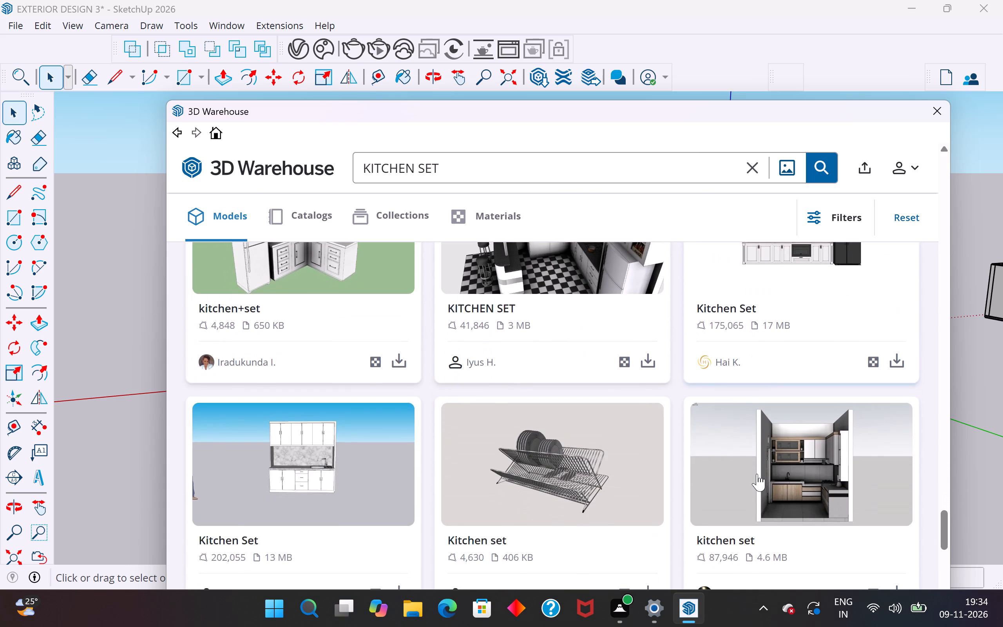
{"action": "scroll", "coordinate": [757, 474], "scroll_direction": "down", "scroll_amount": 4}
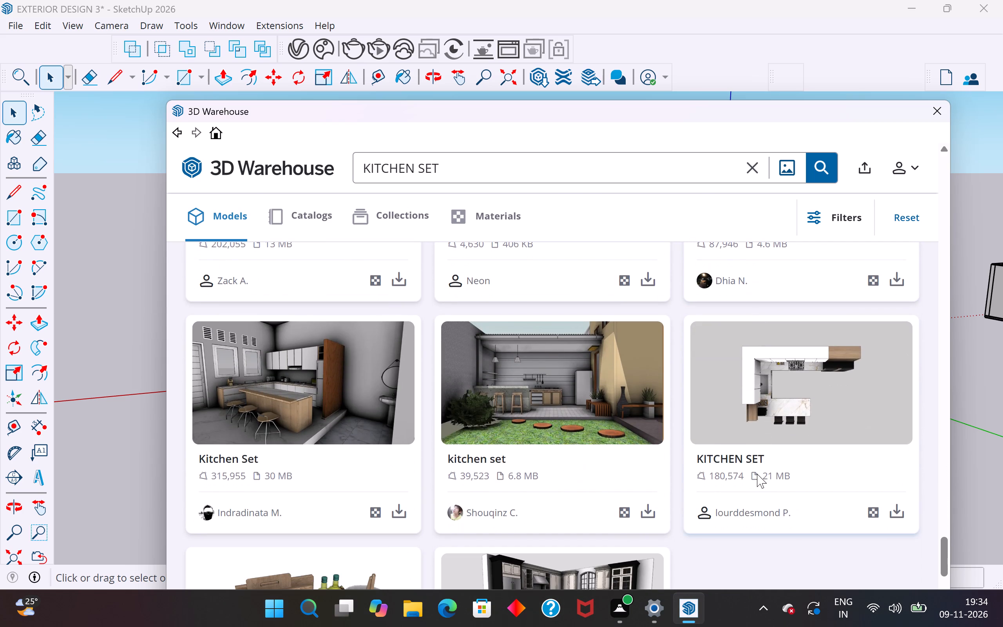
{"action": "scroll", "coordinate": [757, 474], "scroll_direction": "down", "scroll_amount": 3}
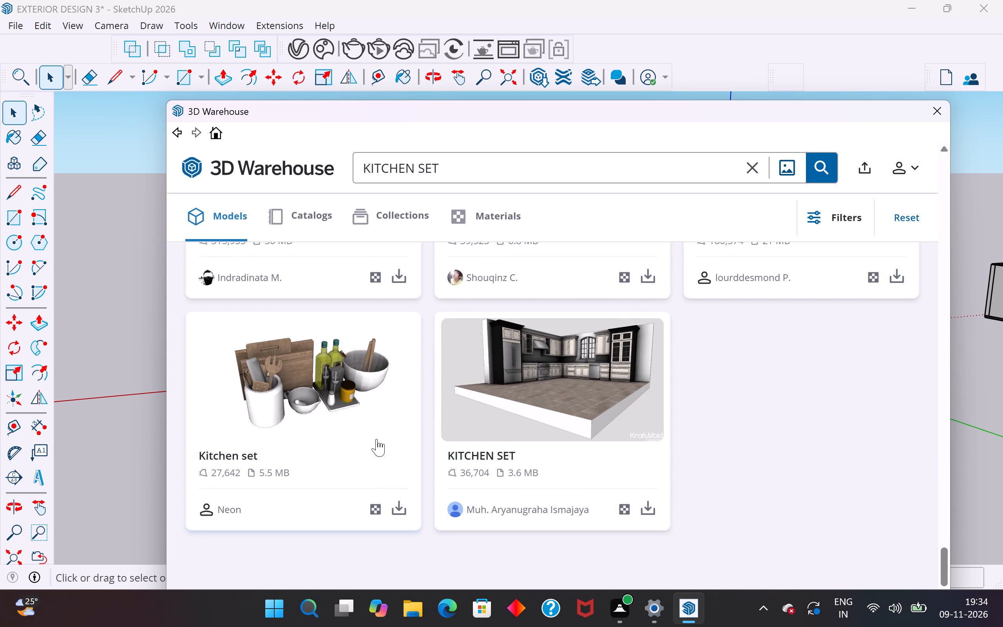
{"action": "scroll", "coordinate": [377, 439], "scroll_direction": "down", "scroll_amount": 5}
Review the loaded KITCHEN SET models back up to the start of the results, comparing their kitchen layouts.
{"action": "scroll", "coordinate": [377, 439], "scroll_direction": "up", "scroll_amount": 4}
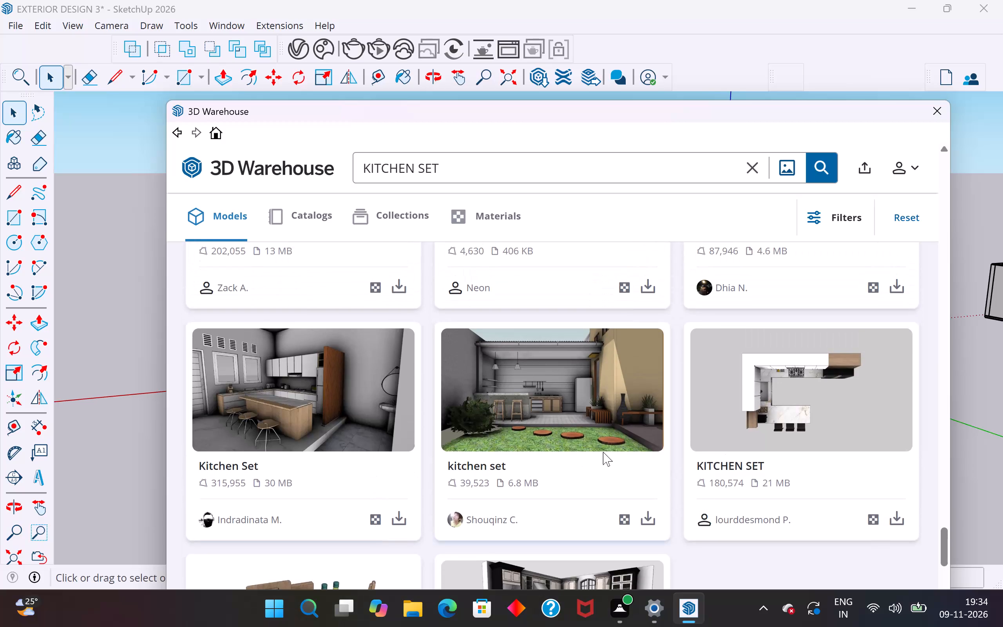
{"action": "scroll", "coordinate": [603, 452], "scroll_direction": "up", "scroll_amount": 6}
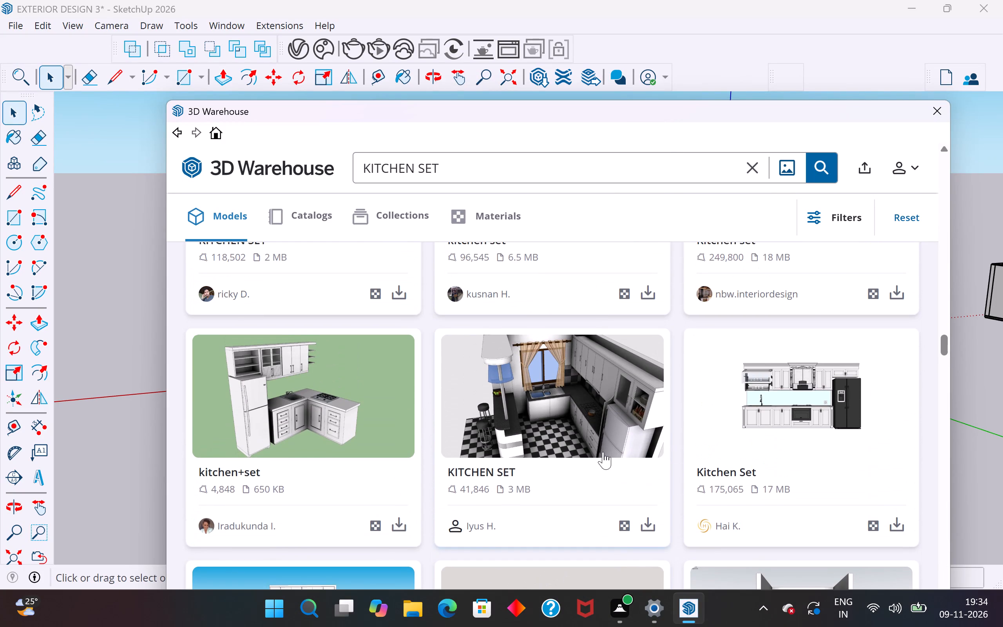
{"action": "scroll", "coordinate": [603, 452], "scroll_direction": "up", "scroll_amount": 3}
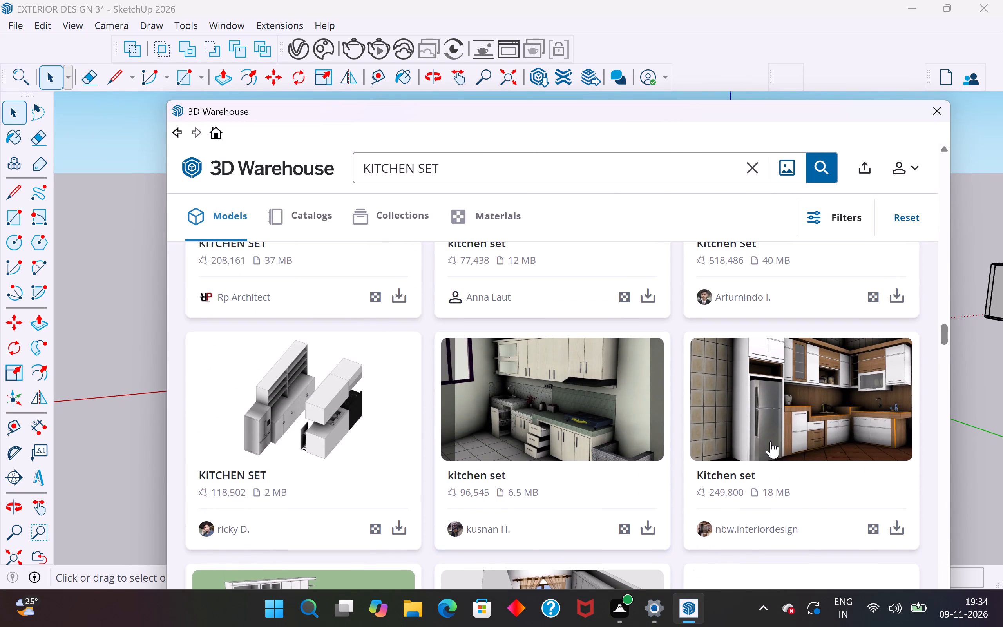
{"action": "scroll", "coordinate": [771, 441], "scroll_direction": "up", "scroll_amount": 4}
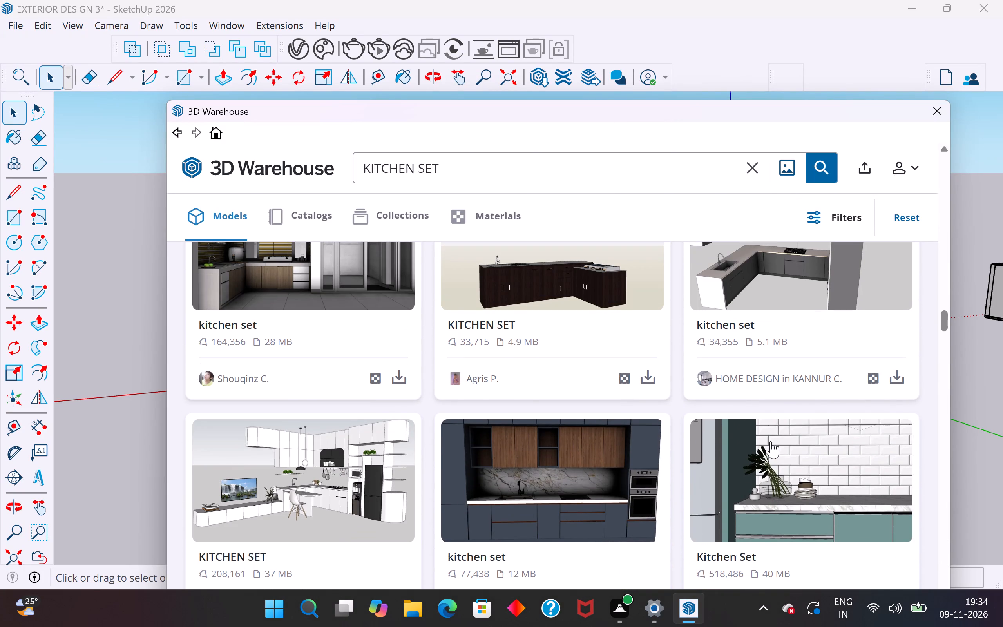
{"action": "scroll", "coordinate": [568, 359], "scroll_direction": "up", "scroll_amount": 2}
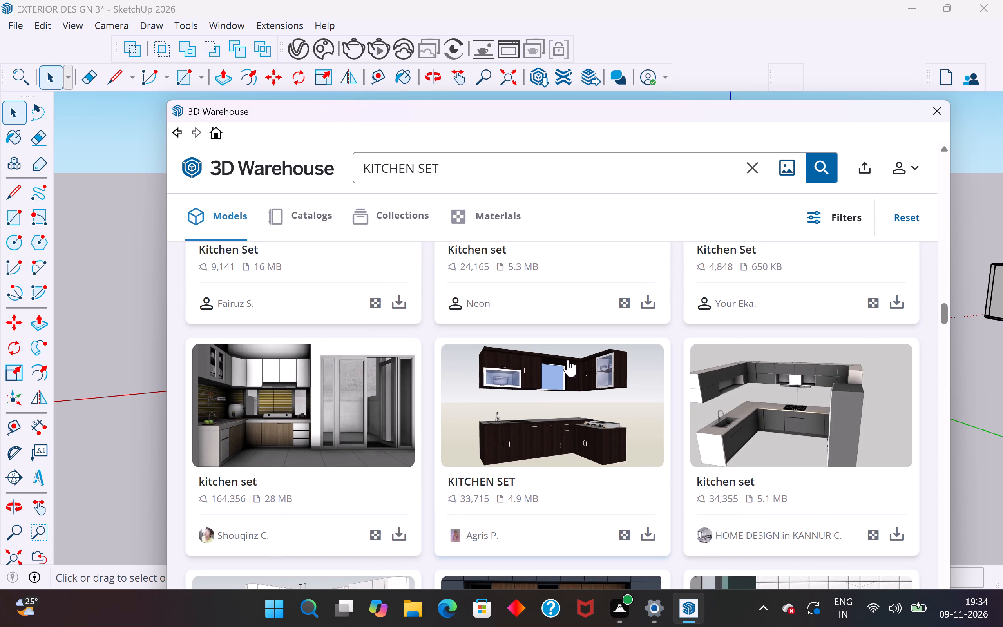
{"action": "scroll", "coordinate": [568, 359], "scroll_direction": "up", "scroll_amount": 2}
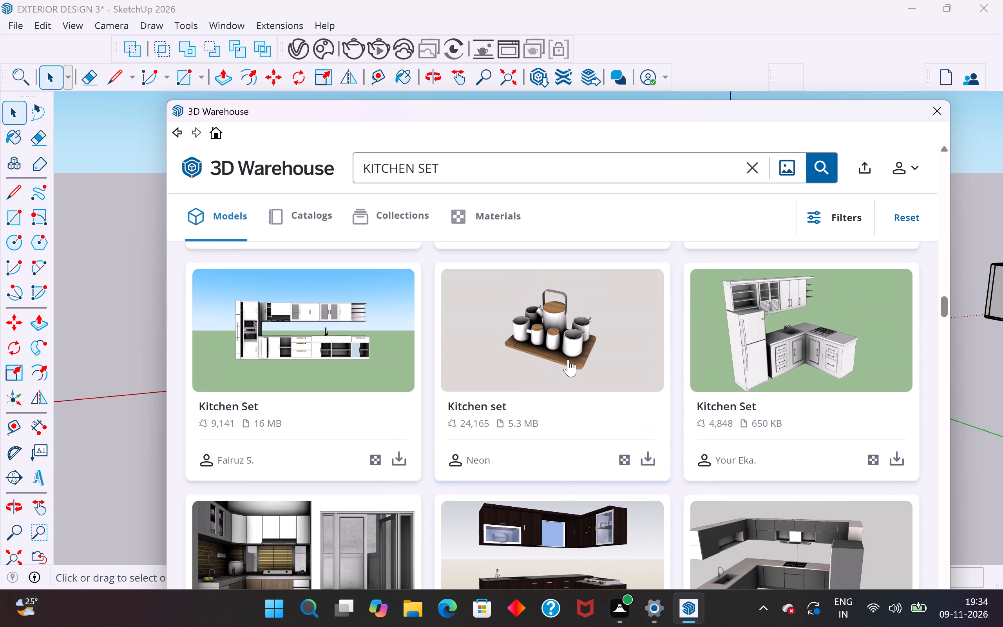
{"action": "scroll", "coordinate": [568, 359], "scroll_direction": "up", "scroll_amount": 4}
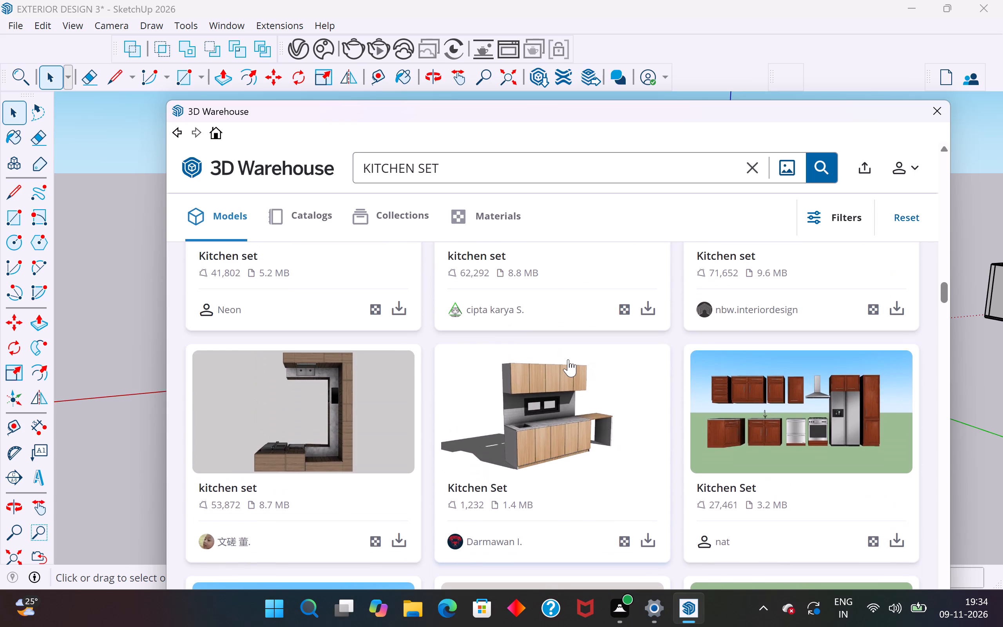
{"action": "scroll", "coordinate": [568, 359], "scroll_direction": "up", "scroll_amount": 3}
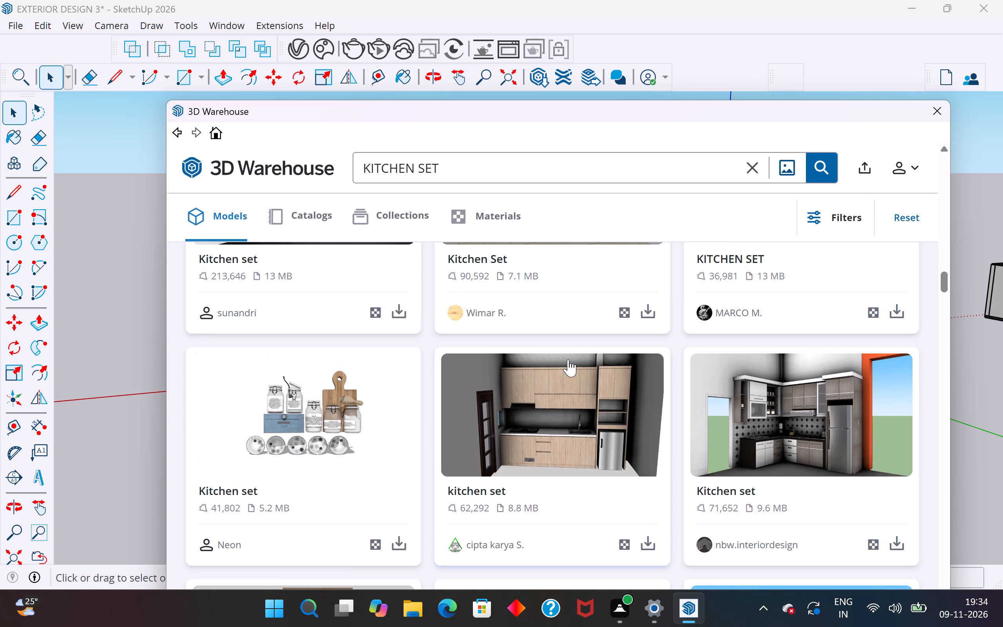
{"action": "scroll", "coordinate": [568, 359], "scroll_direction": "up", "scroll_amount": 3}
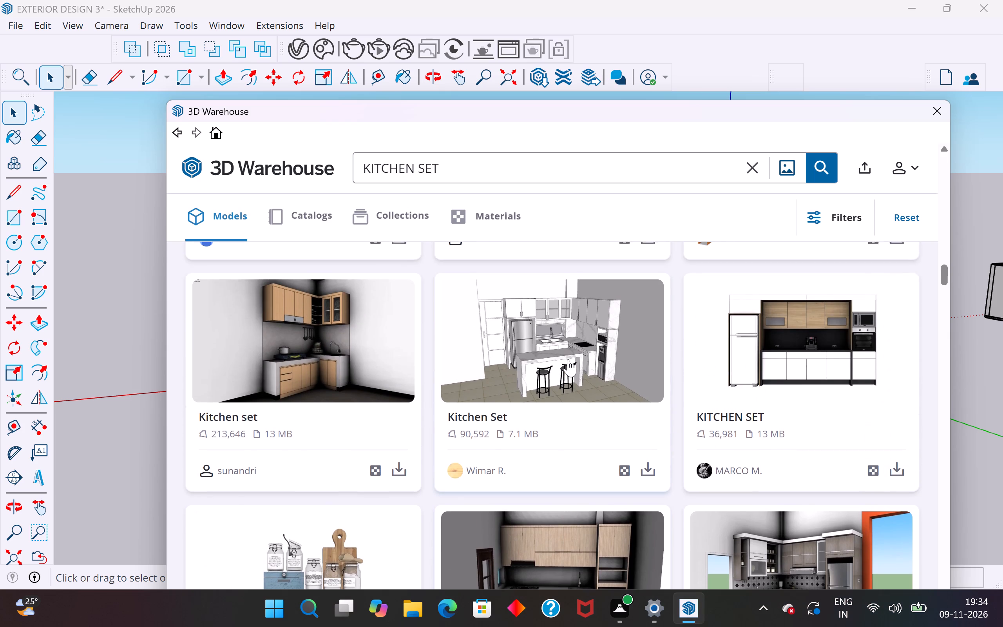
{"action": "scroll", "coordinate": [568, 359], "scroll_direction": "up", "scroll_amount": 3}
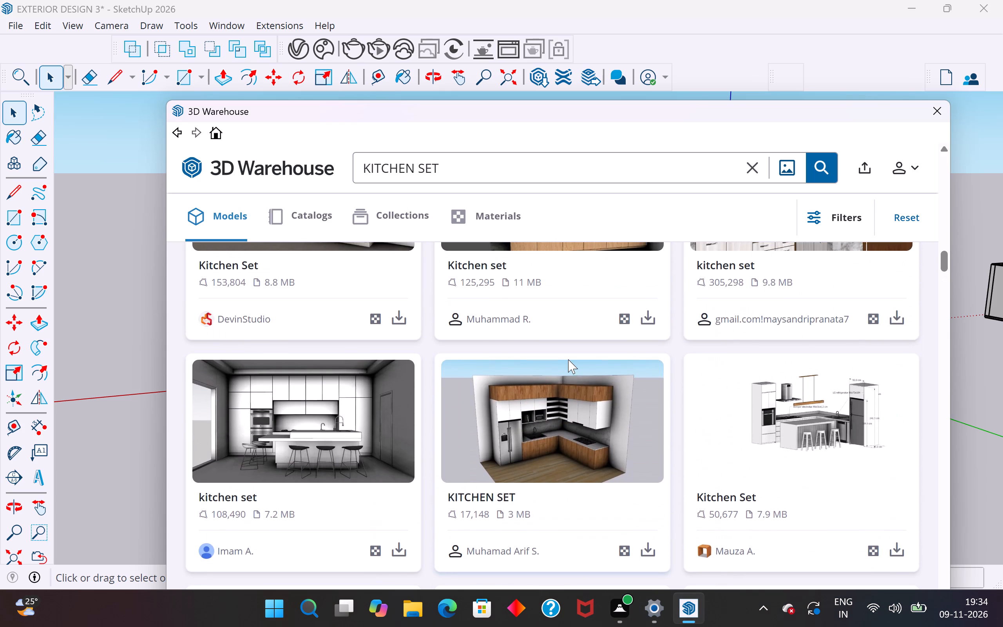
{"action": "scroll", "coordinate": [568, 359], "scroll_direction": "up", "scroll_amount": 2}
{"action": "scroll", "coordinate": [582, 424], "scroll_direction": "up", "scroll_amount": 1}
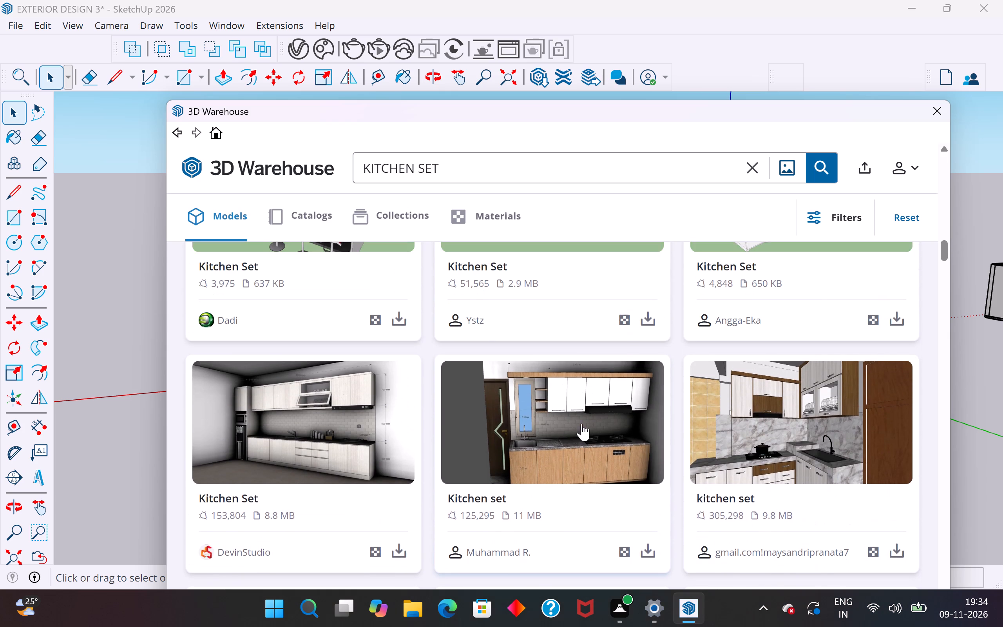
{"action": "scroll", "coordinate": [581, 424], "scroll_direction": "up", "scroll_amount": 3}
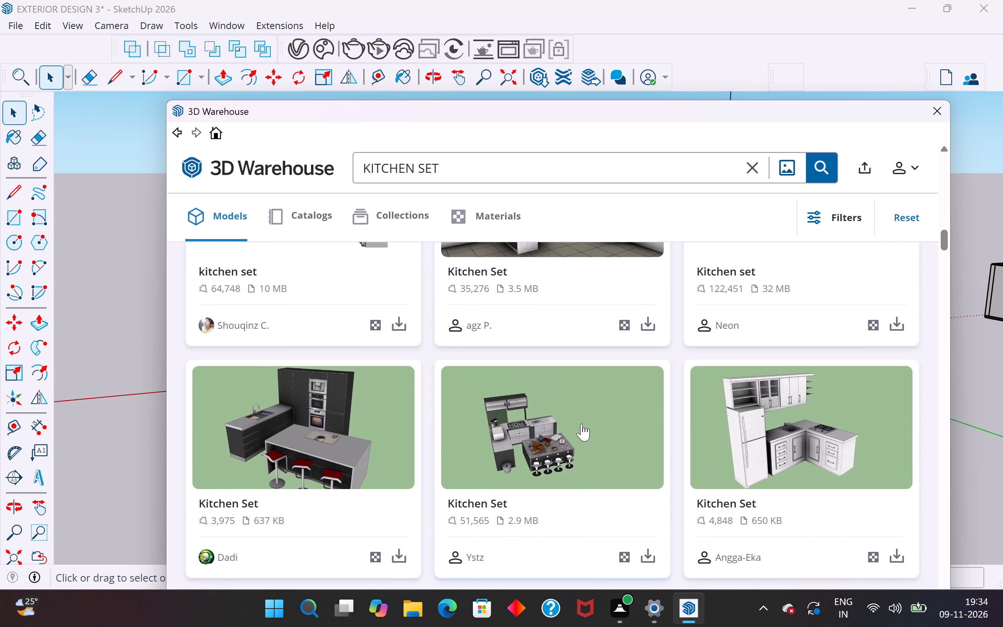
{"action": "scroll", "coordinate": [581, 424], "scroll_direction": "up", "scroll_amount": 3}
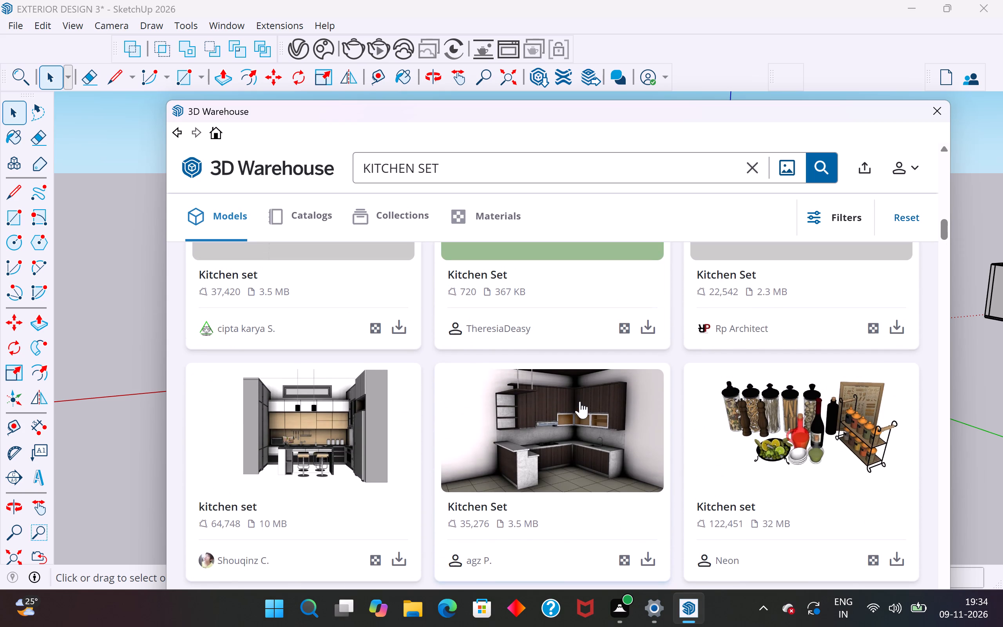
{"action": "scroll", "coordinate": [580, 401], "scroll_direction": "up", "scroll_amount": 3}
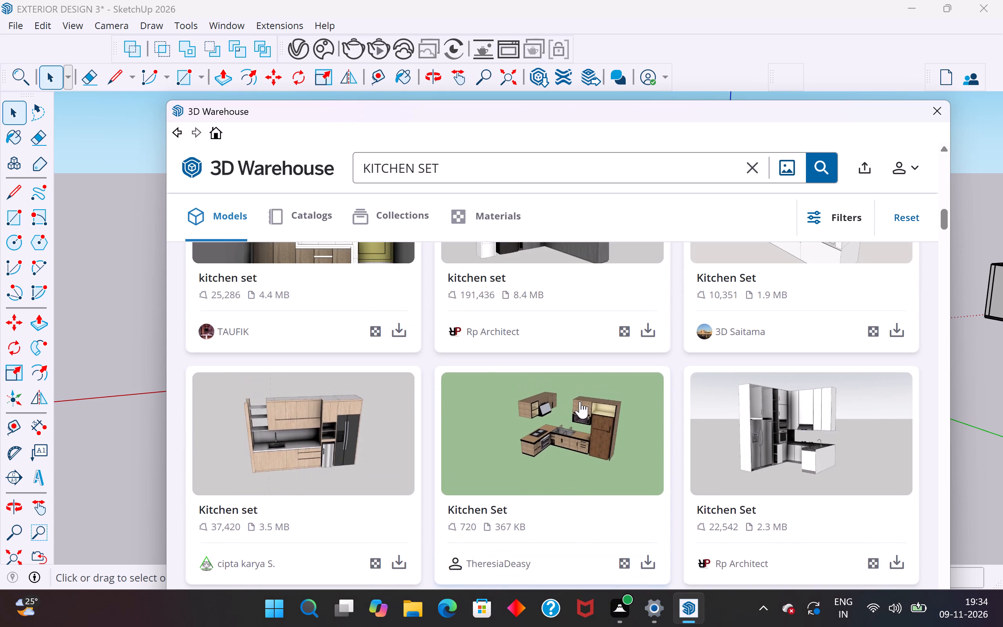
{"action": "scroll", "coordinate": [580, 401], "scroll_direction": "down", "scroll_amount": 1}
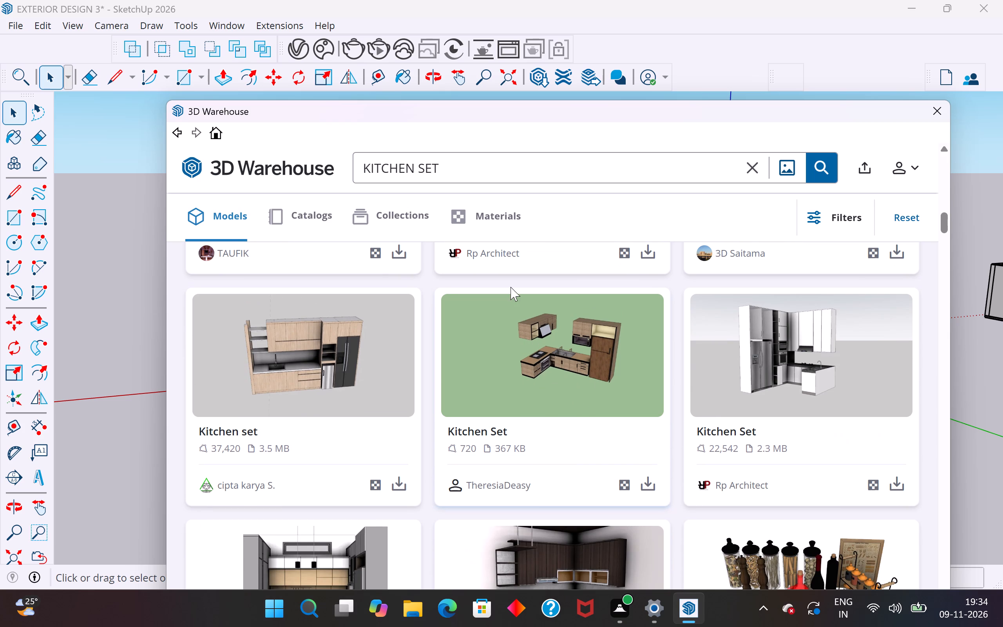
{"action": "scroll", "coordinate": [508, 330], "scroll_direction": "up", "scroll_amount": 3}
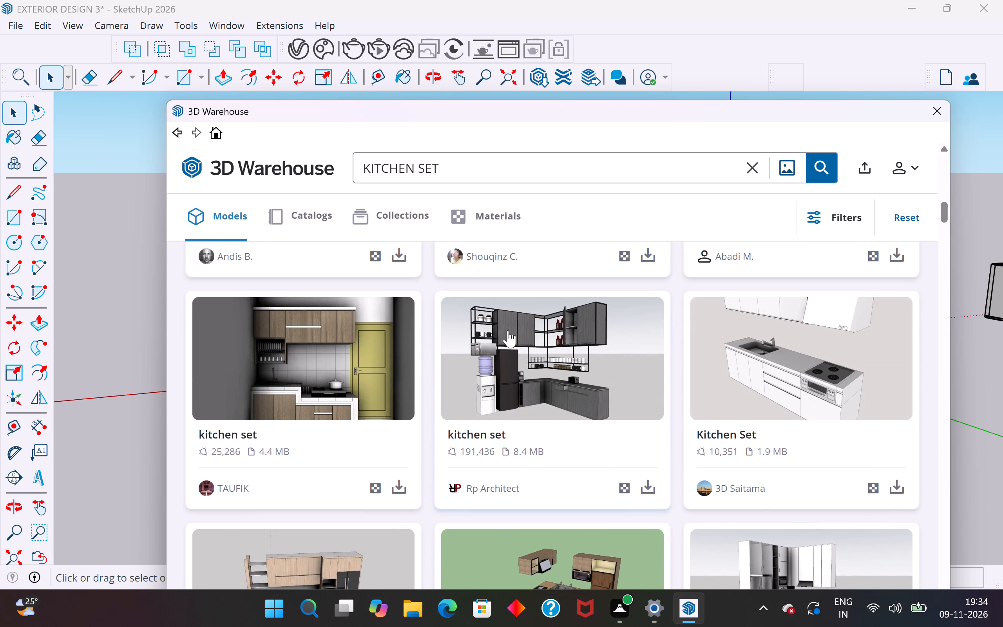
{"action": "scroll", "coordinate": [508, 330], "scroll_direction": "up", "scroll_amount": 3}
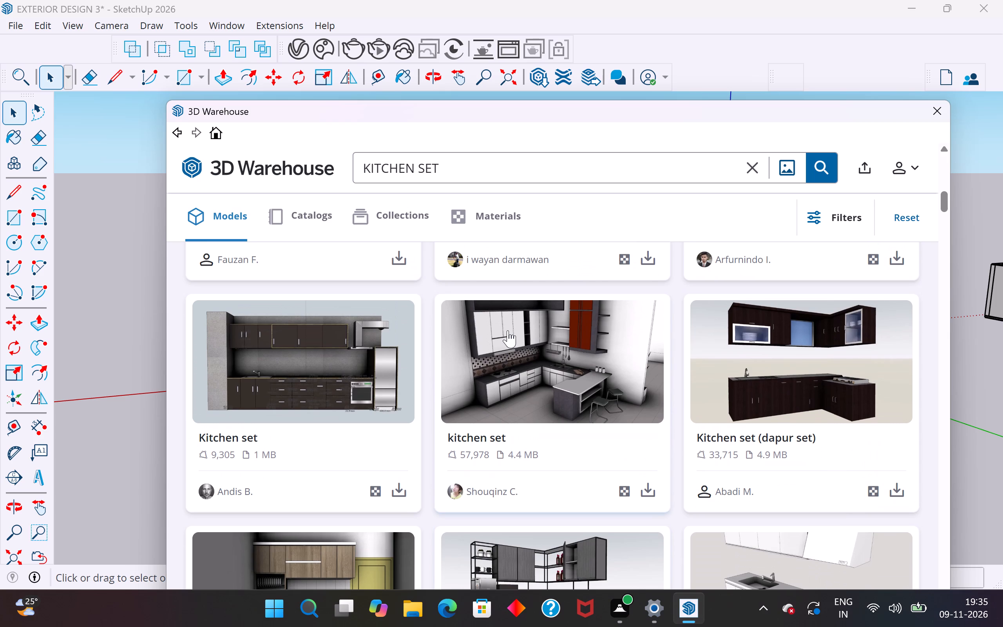
{"action": "scroll", "coordinate": [508, 330], "scroll_direction": "up", "scroll_amount": 1}
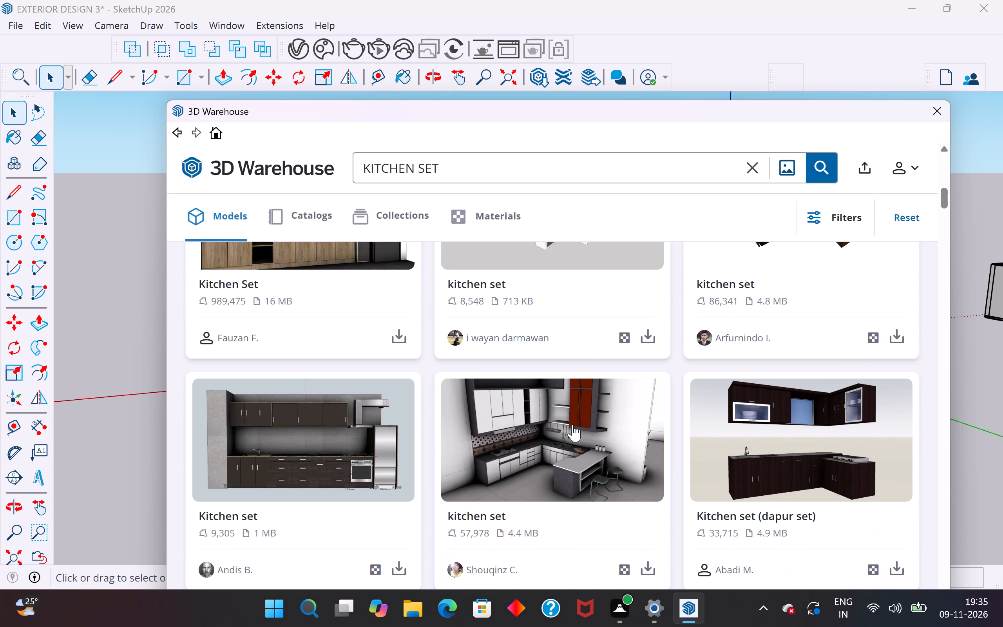
{"action": "scroll", "coordinate": [574, 426], "scroll_direction": "down", "scroll_amount": 1}
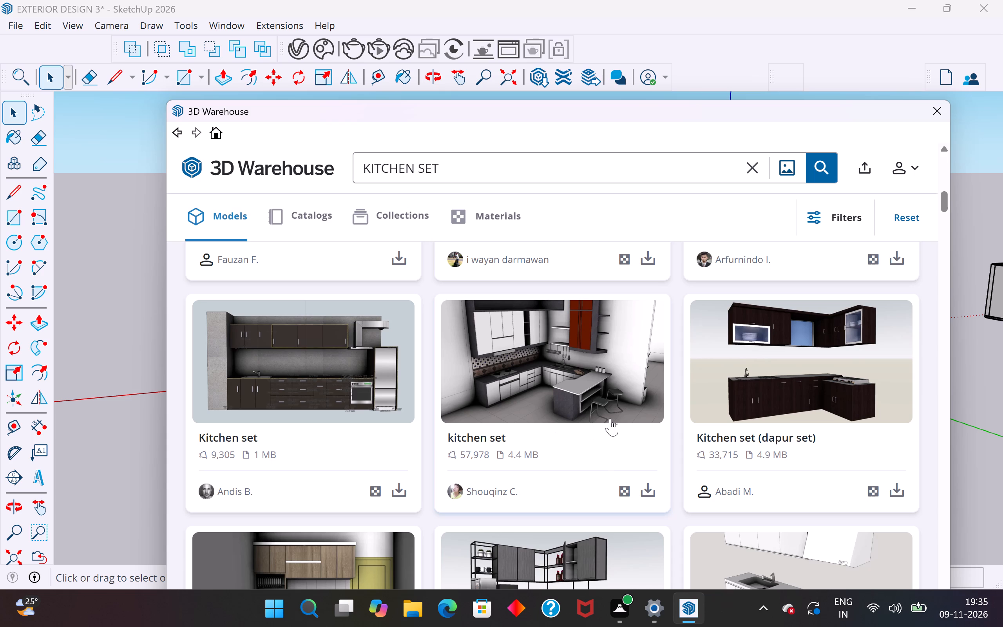
{"action": "scroll", "coordinate": [610, 419], "scroll_direction": "up", "scroll_amount": 6}
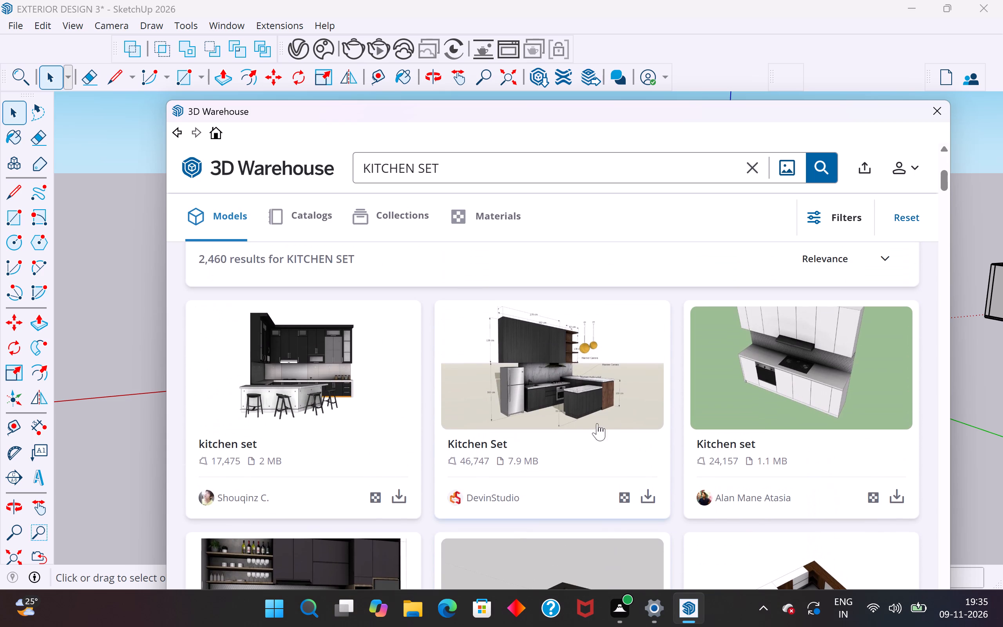
{"action": "scroll", "coordinate": [587, 429], "scroll_direction": "up", "scroll_amount": 4}
Browse the KITCHEN SET models again from the start of the results, comparing their cabinet and counter layouts.
{"action": "scroll", "coordinate": [587, 429], "scroll_direction": "down", "scroll_amount": 4}
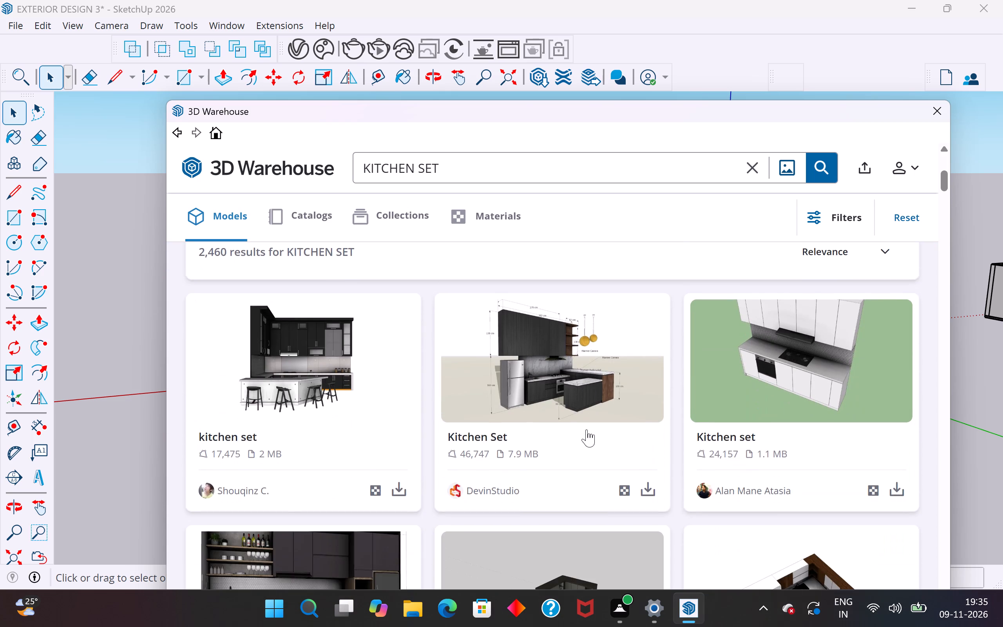
{"action": "scroll", "coordinate": [587, 429], "scroll_direction": "down", "scroll_amount": 13}
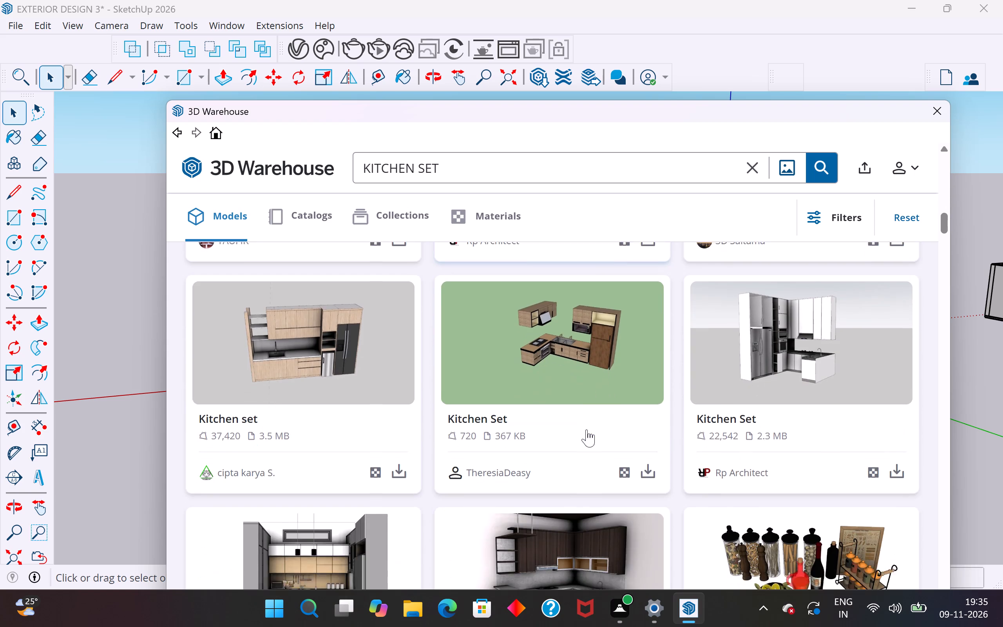
{"action": "scroll", "coordinate": [587, 429], "scroll_direction": "down", "scroll_amount": 7}
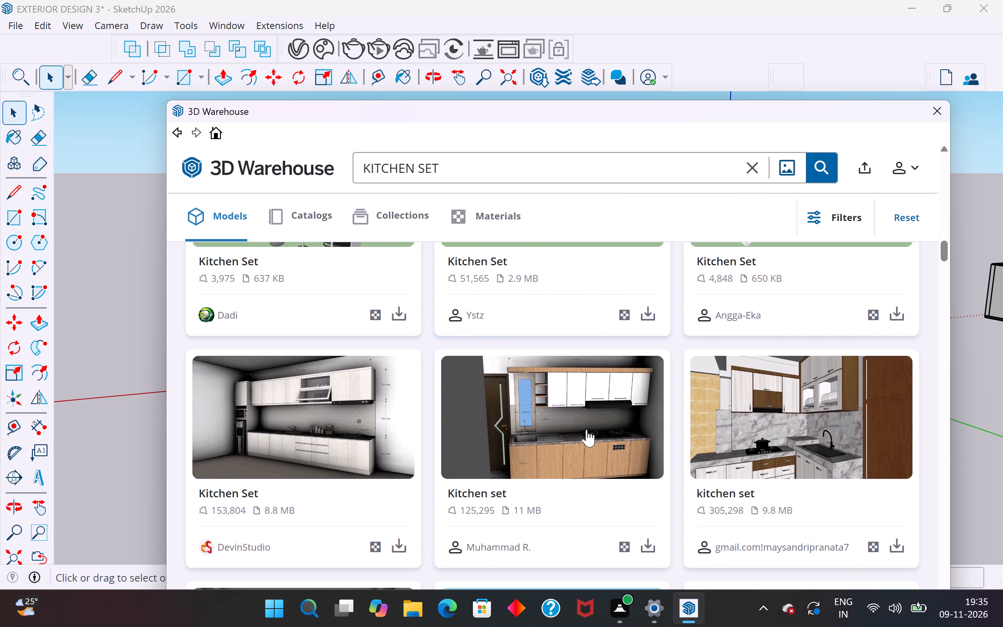
{"action": "scroll", "coordinate": [587, 429], "scroll_direction": "down", "scroll_amount": 6}
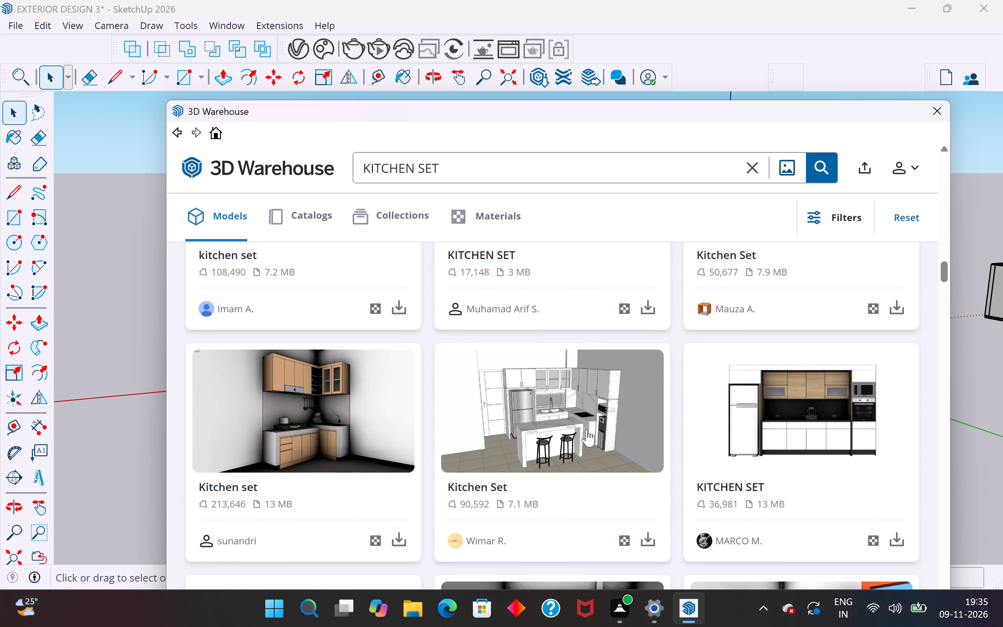
{"action": "scroll", "coordinate": [587, 429], "scroll_direction": "down", "scroll_amount": 6}
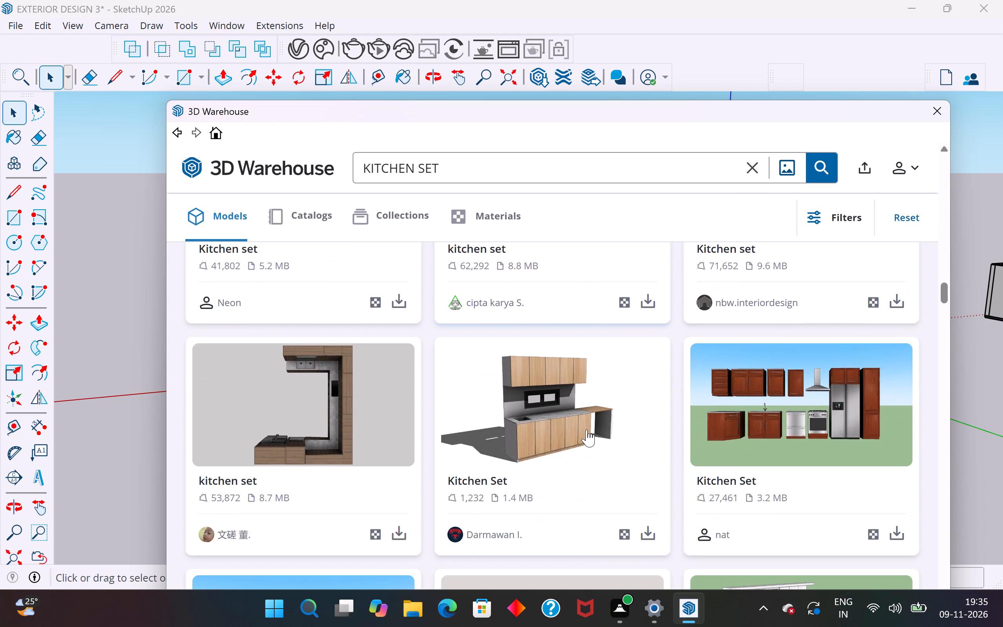
{"action": "scroll", "coordinate": [587, 429], "scroll_direction": "down", "scroll_amount": 4}
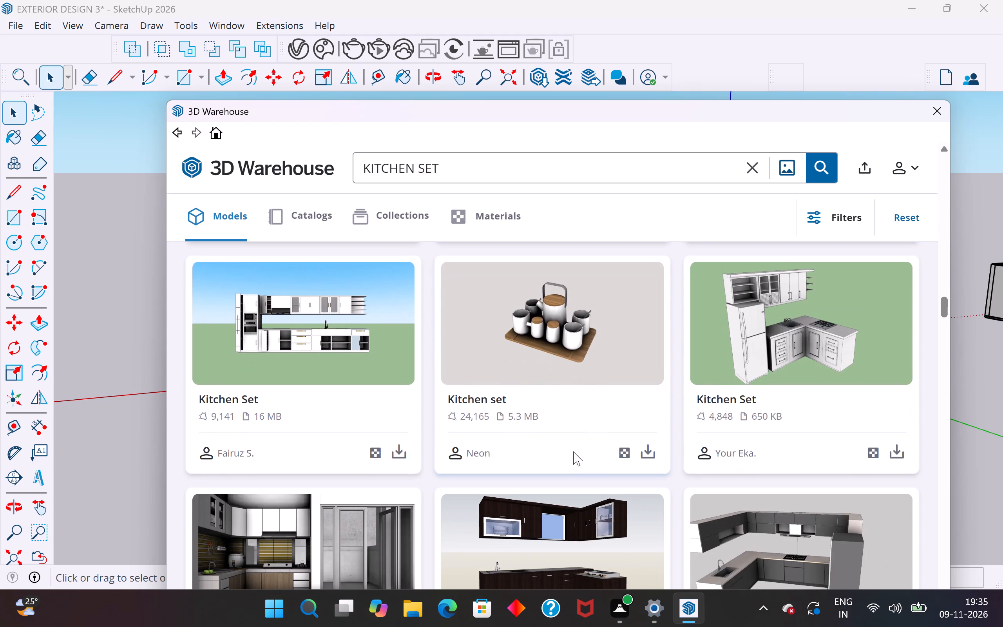
{"action": "scroll", "coordinate": [571, 452], "scroll_direction": "down", "scroll_amount": 5}
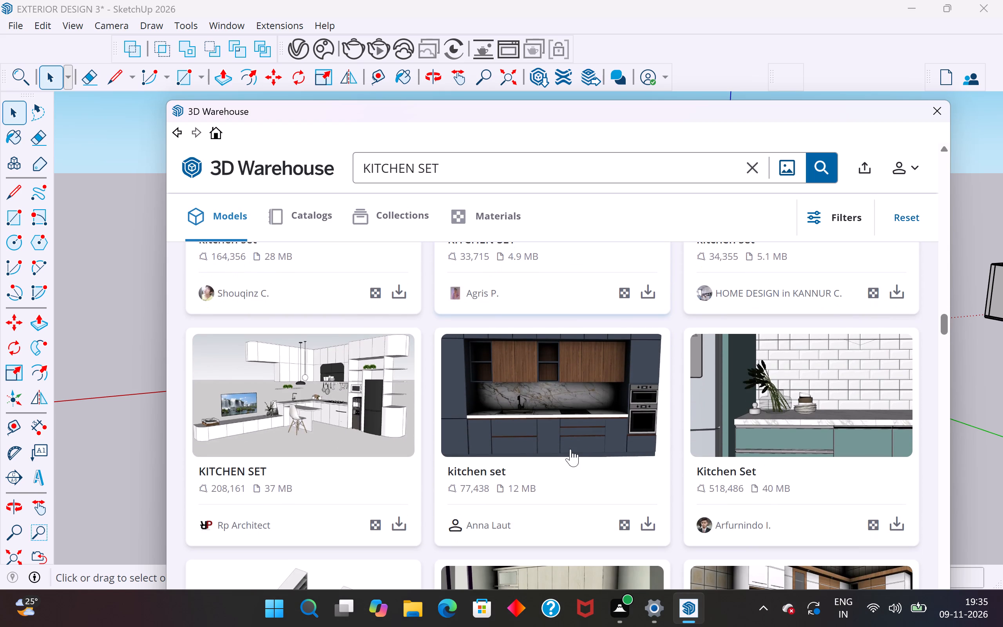
{"action": "scroll", "coordinate": [570, 449], "scroll_direction": "down", "scroll_amount": 2}
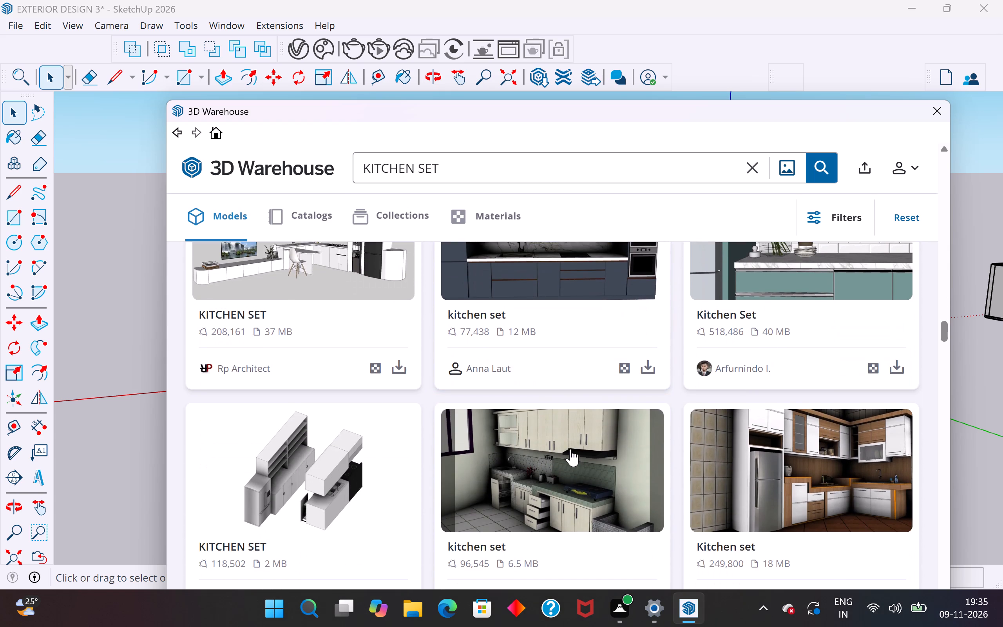
{"action": "scroll", "coordinate": [570, 449], "scroll_direction": "down", "scroll_amount": 4}
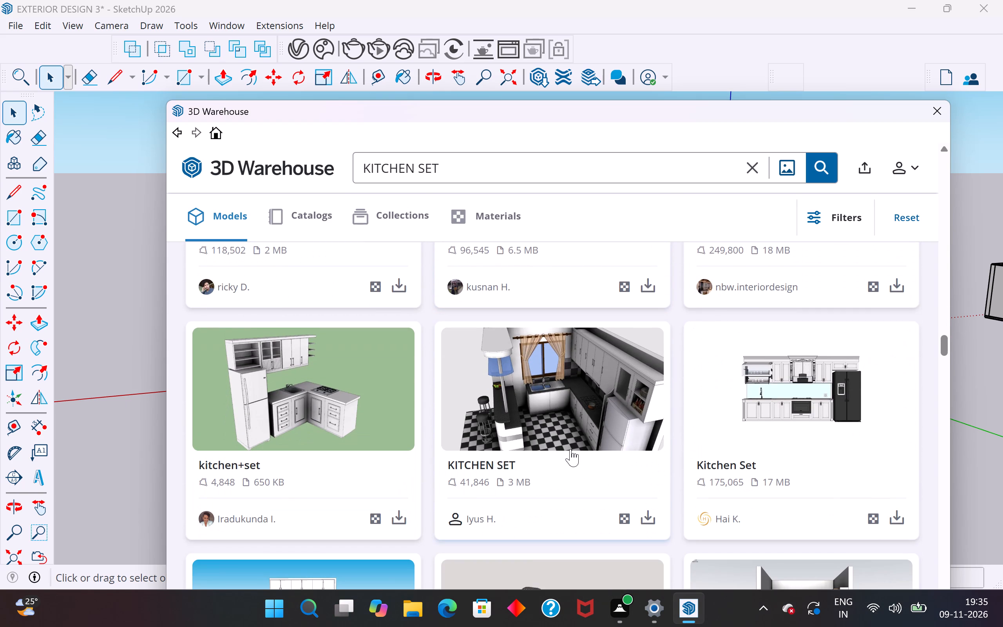
{"action": "scroll", "coordinate": [570, 449], "scroll_direction": "down", "scroll_amount": 2}
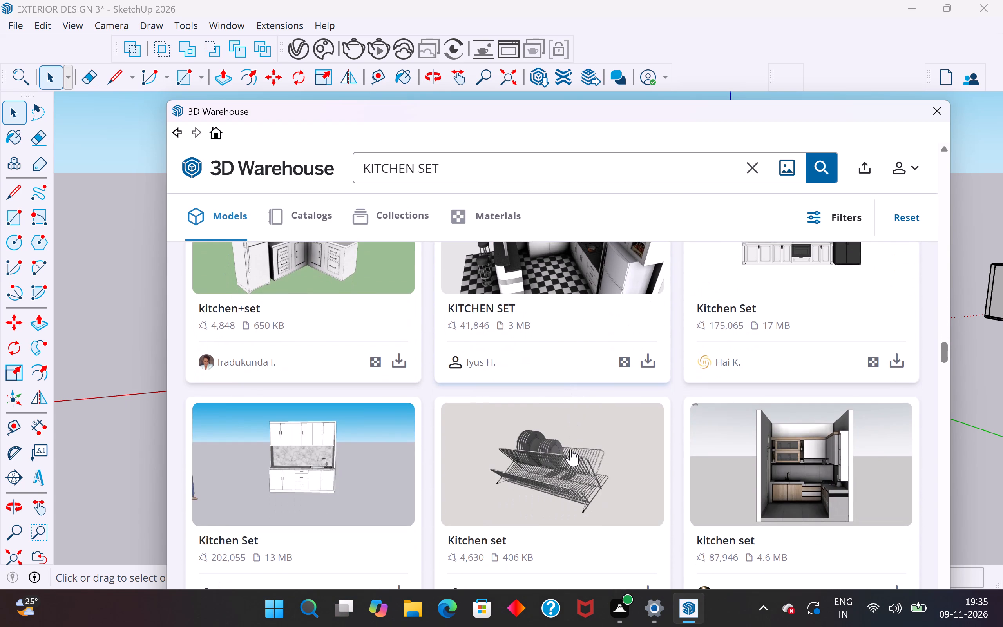
{"action": "scroll", "coordinate": [570, 449], "scroll_direction": "down", "scroll_amount": 3}
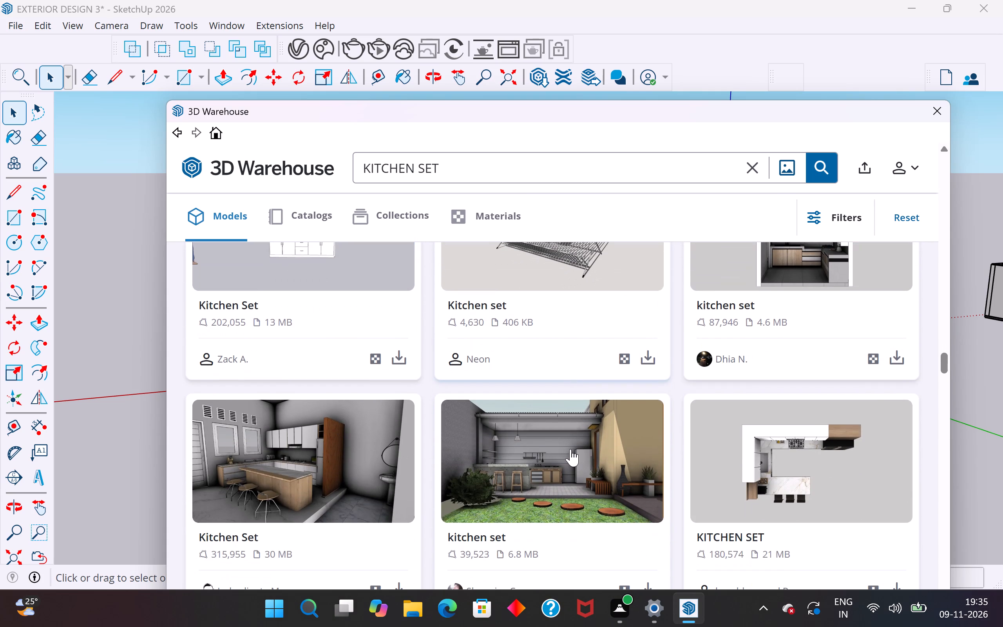
{"action": "scroll", "coordinate": [570, 449], "scroll_direction": "down", "scroll_amount": 1}
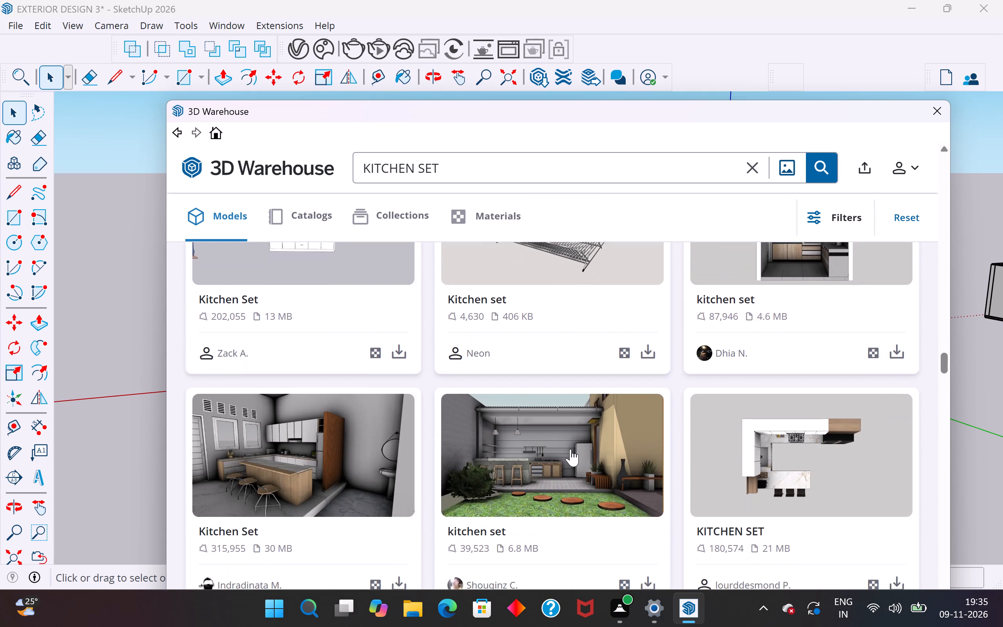
{"action": "scroll", "coordinate": [570, 449], "scroll_direction": "down", "scroll_amount": 6}
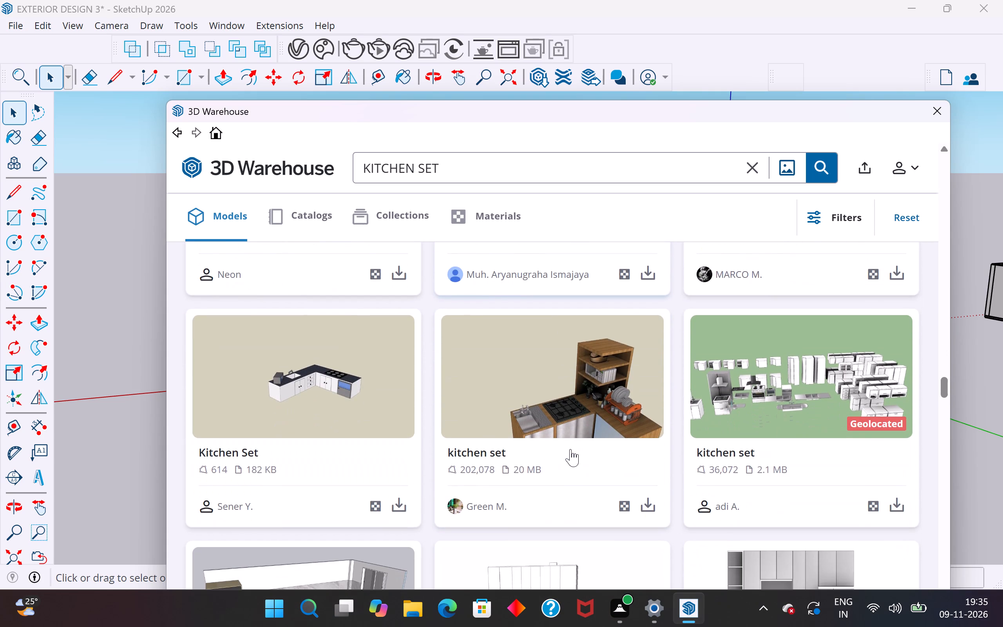
{"action": "scroll", "coordinate": [570, 449], "scroll_direction": "down", "scroll_amount": 5}
Compare the KITCHEN SET models in the middle of the results, going back over rows up to the KITCHEN SET 1 model.
{"action": "scroll", "coordinate": [570, 449], "scroll_direction": "up", "scroll_amount": 1}
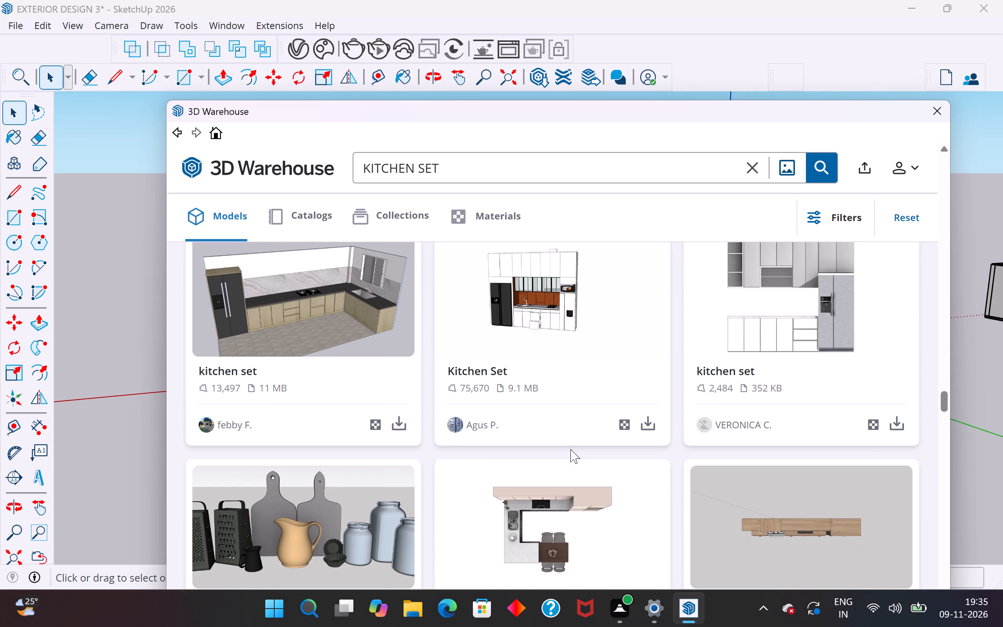
{"action": "scroll", "coordinate": [570, 449], "scroll_direction": "down", "scroll_amount": 2}
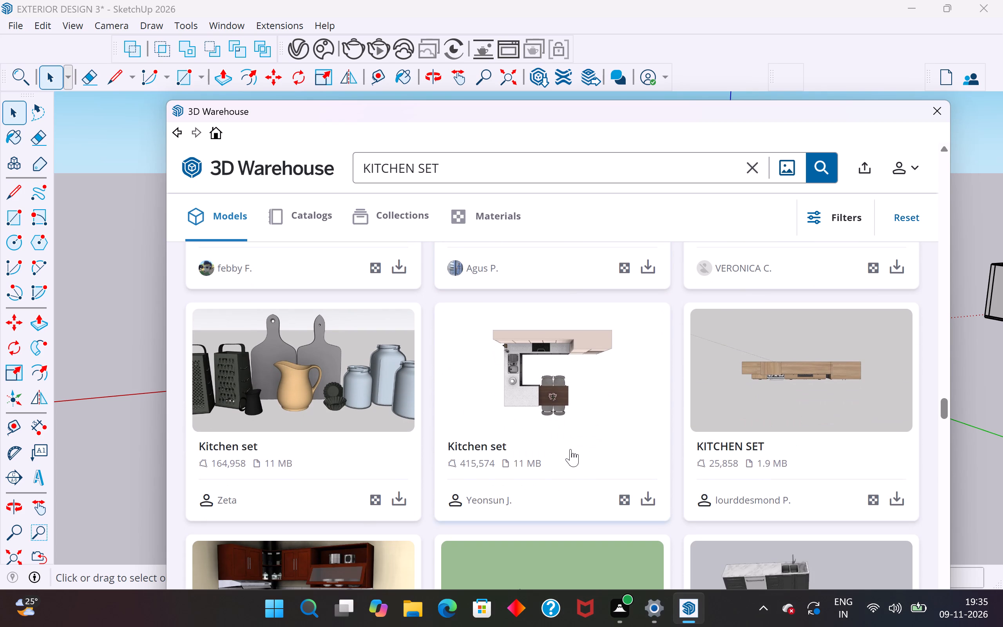
{"action": "scroll", "coordinate": [570, 449], "scroll_direction": "down", "scroll_amount": 4}
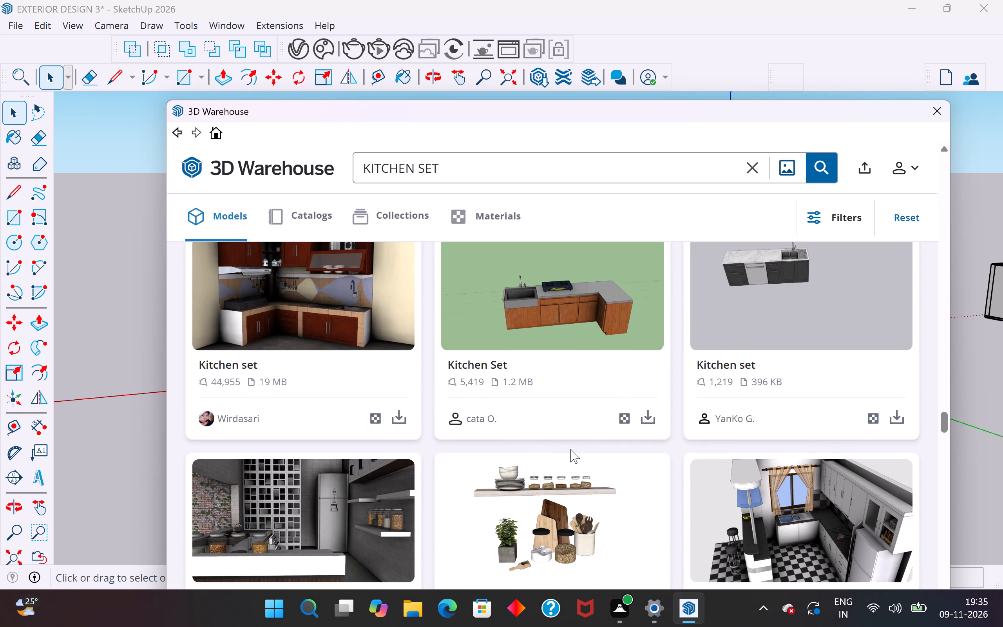
{"action": "scroll", "coordinate": [570, 449], "scroll_direction": "up", "scroll_amount": 1}
{"action": "scroll", "coordinate": [570, 449], "scroll_direction": "down", "scroll_amount": 2}
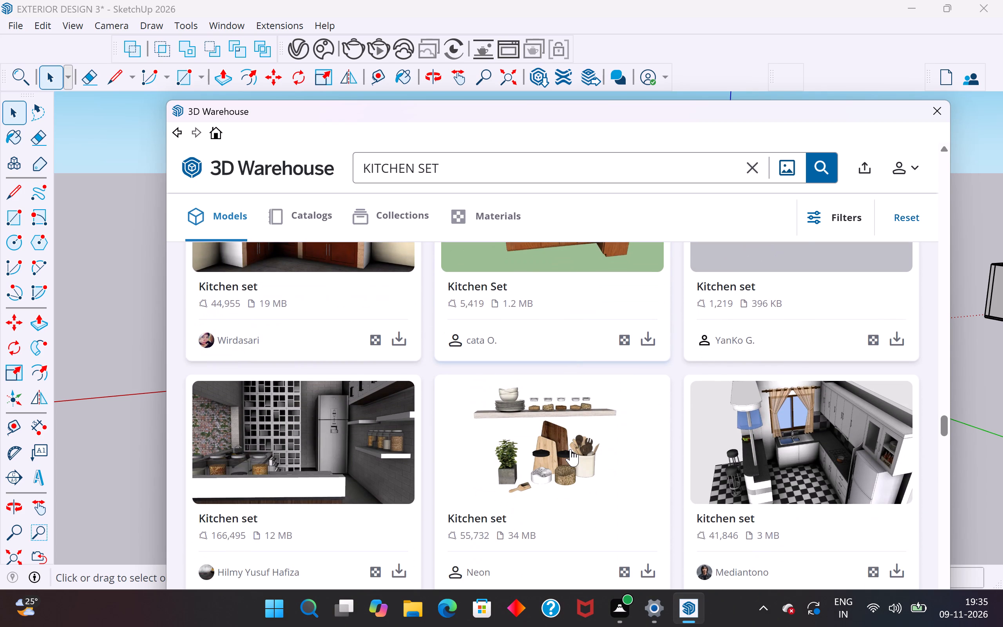
{"action": "scroll", "coordinate": [570, 449], "scroll_direction": "down", "scroll_amount": 4}
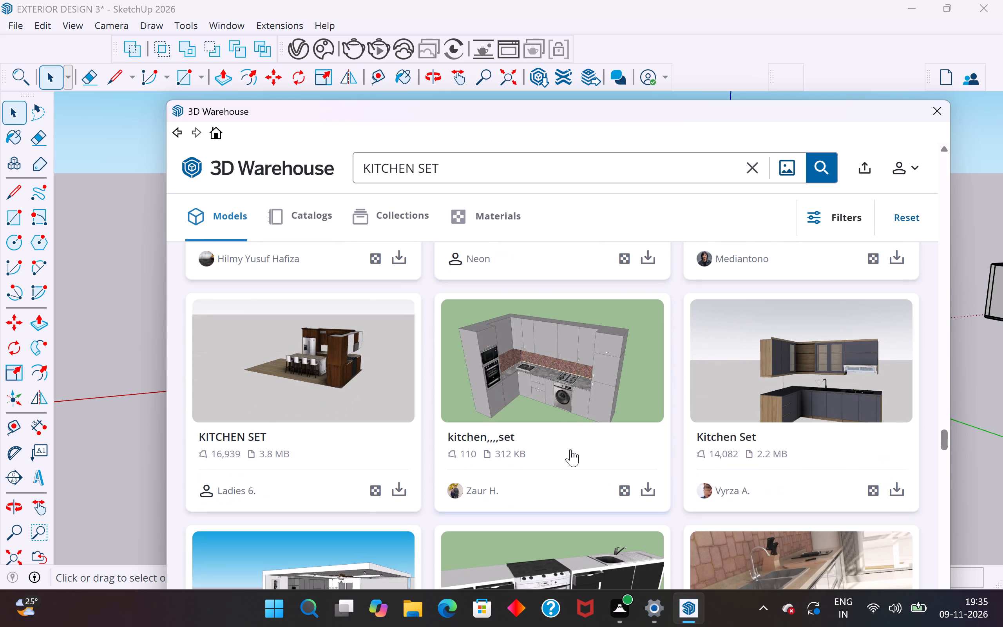
{"action": "scroll", "coordinate": [570, 449], "scroll_direction": "down", "scroll_amount": 1}
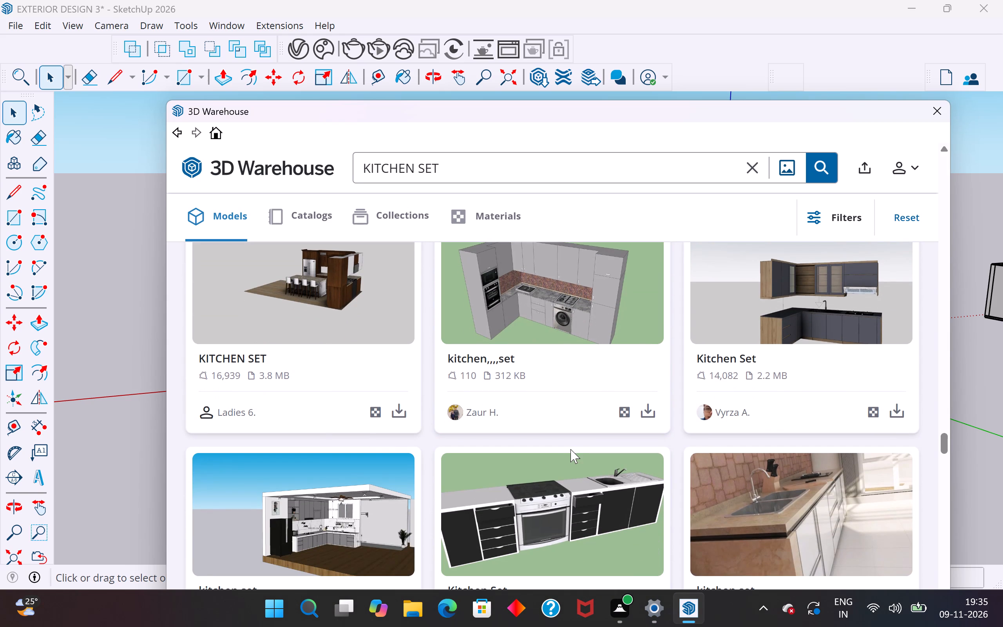
{"action": "scroll", "coordinate": [570, 449], "scroll_direction": "down", "scroll_amount": 4}
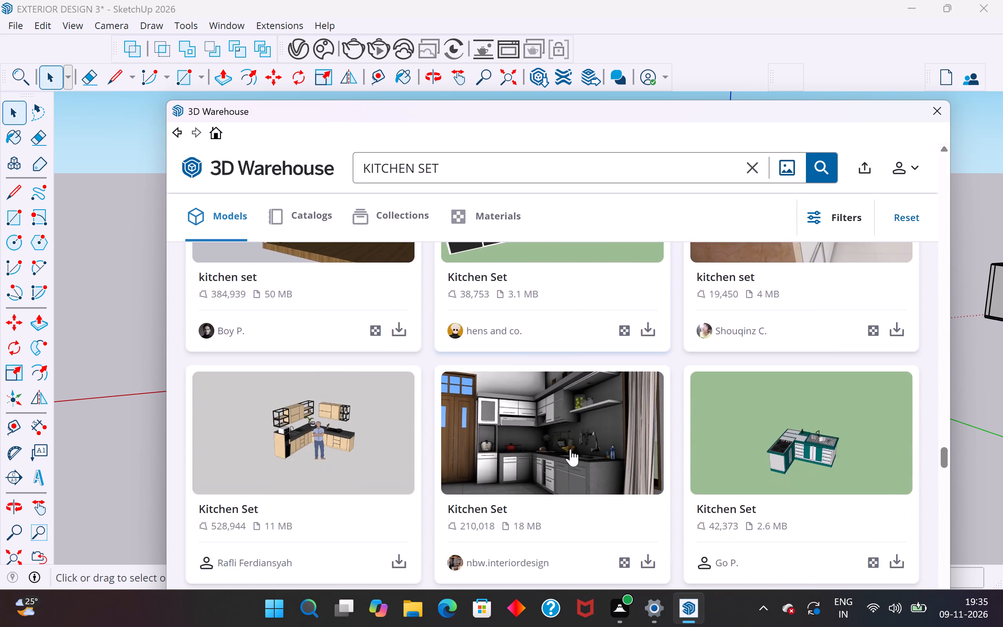
{"action": "scroll", "coordinate": [570, 449], "scroll_direction": "up", "scroll_amount": 2}
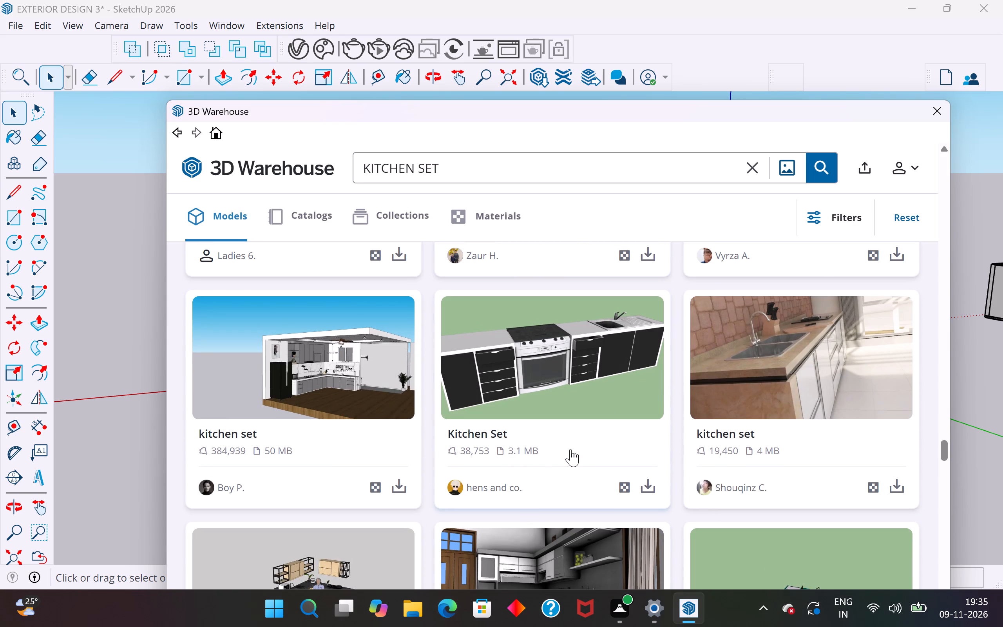
{"action": "scroll", "coordinate": [570, 449], "scroll_direction": "down", "scroll_amount": 4}
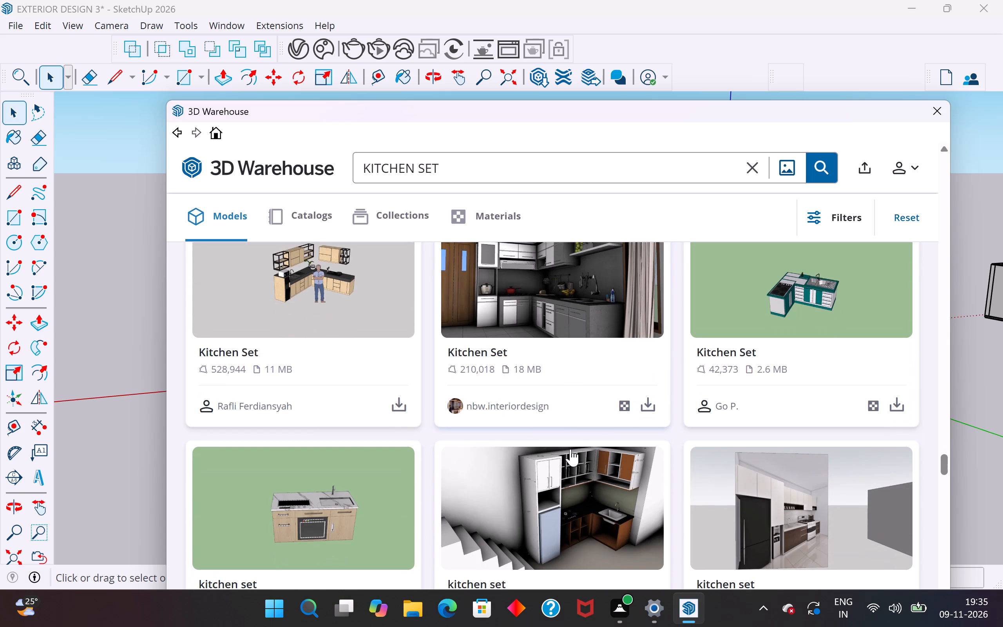
{"action": "scroll", "coordinate": [570, 449], "scroll_direction": "down", "scroll_amount": 1}
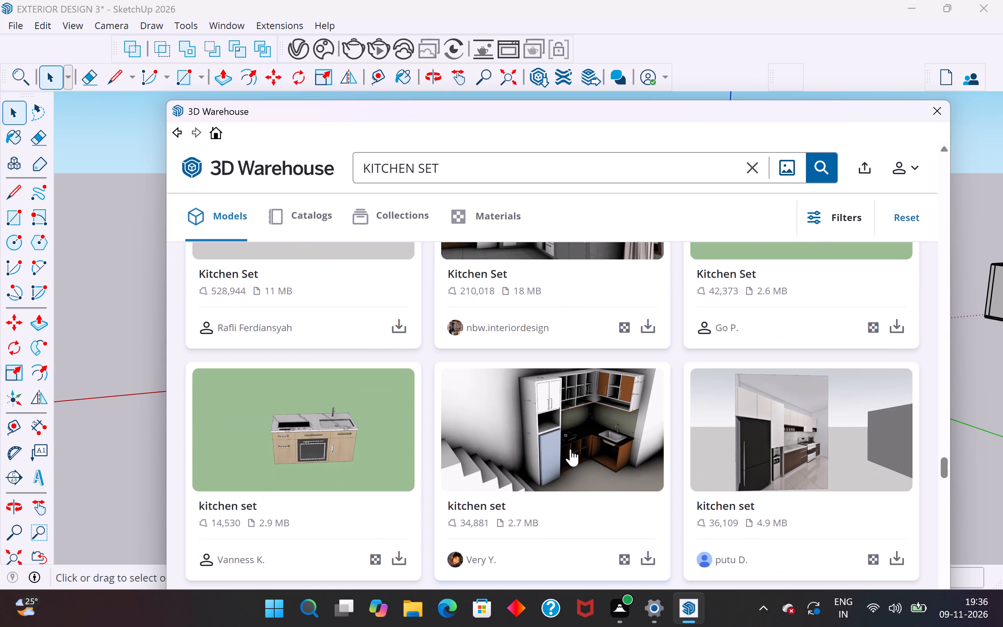
{"action": "scroll", "coordinate": [570, 449], "scroll_direction": "down", "scroll_amount": 2}
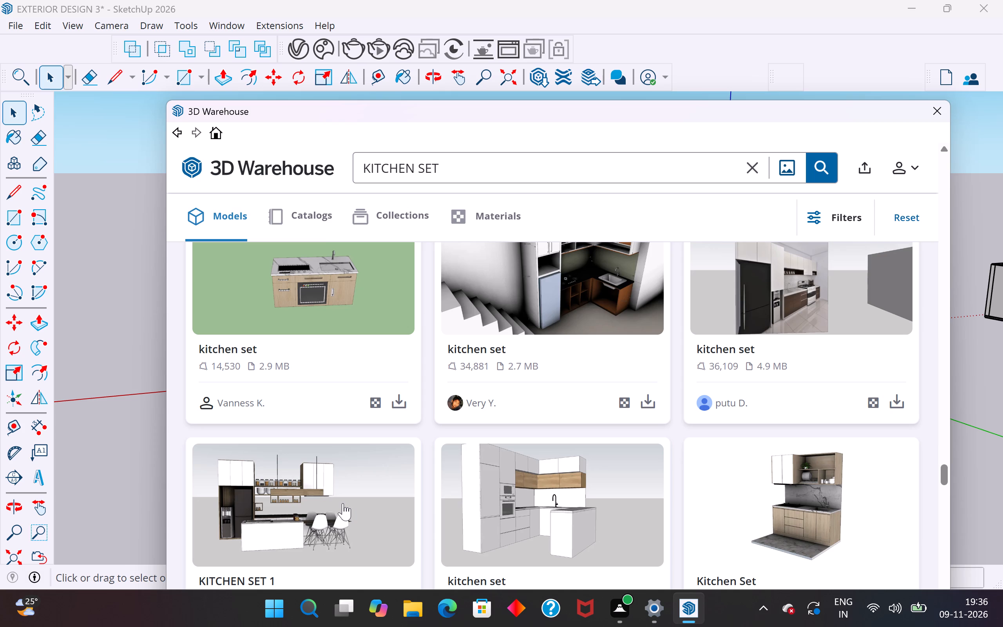
{"action": "scroll", "coordinate": [343, 503], "scroll_direction": "down", "scroll_amount": 3}
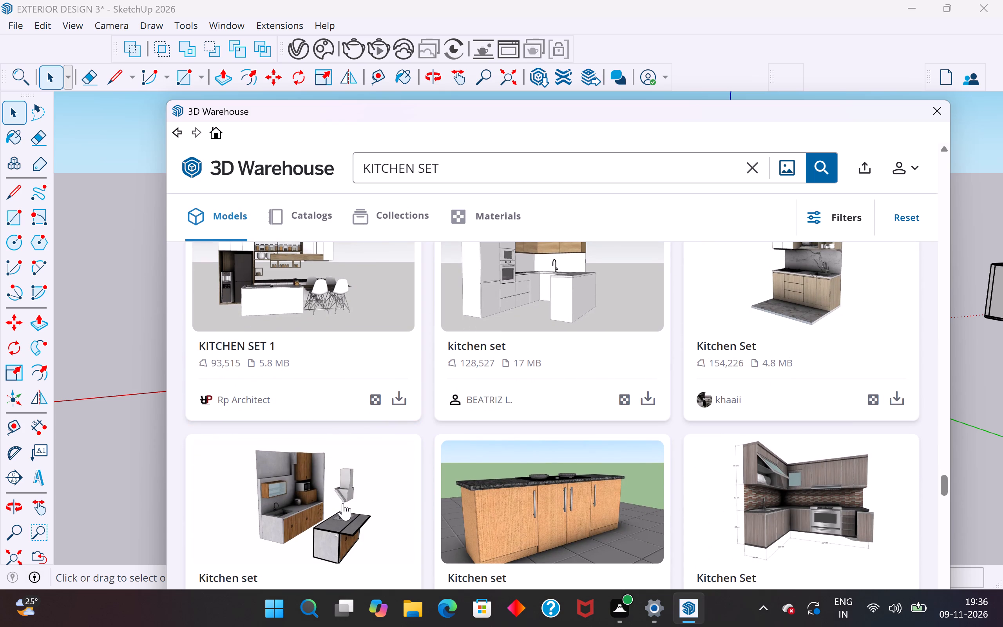
{"action": "scroll", "coordinate": [343, 503], "scroll_direction": "up", "scroll_amount": 2}
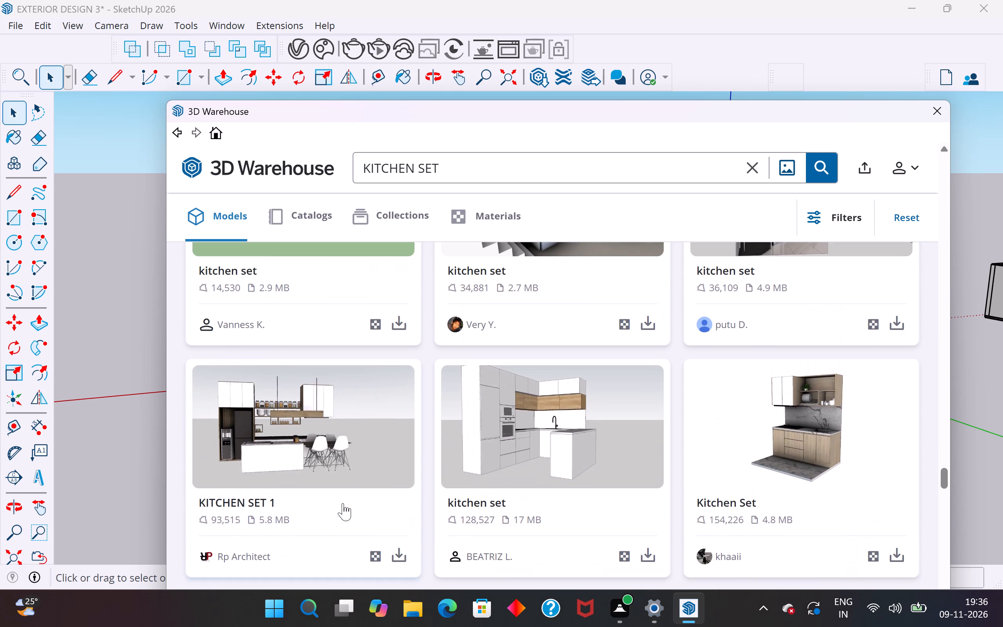
{"action": "scroll", "coordinate": [343, 503], "scroll_direction": "up", "scroll_amount": 3}
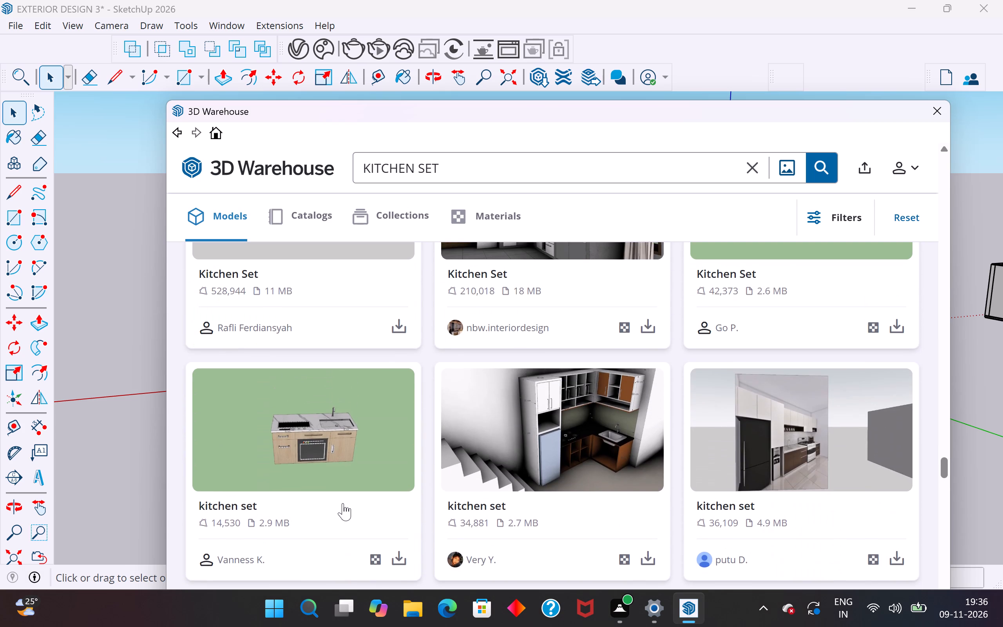
Browse the remaining KITCHEN SET models down to the end of the loaded results, comparing their cabinet layouts.
{"action": "scroll", "coordinate": [343, 503], "scroll_direction": "down", "scroll_amount": 15}
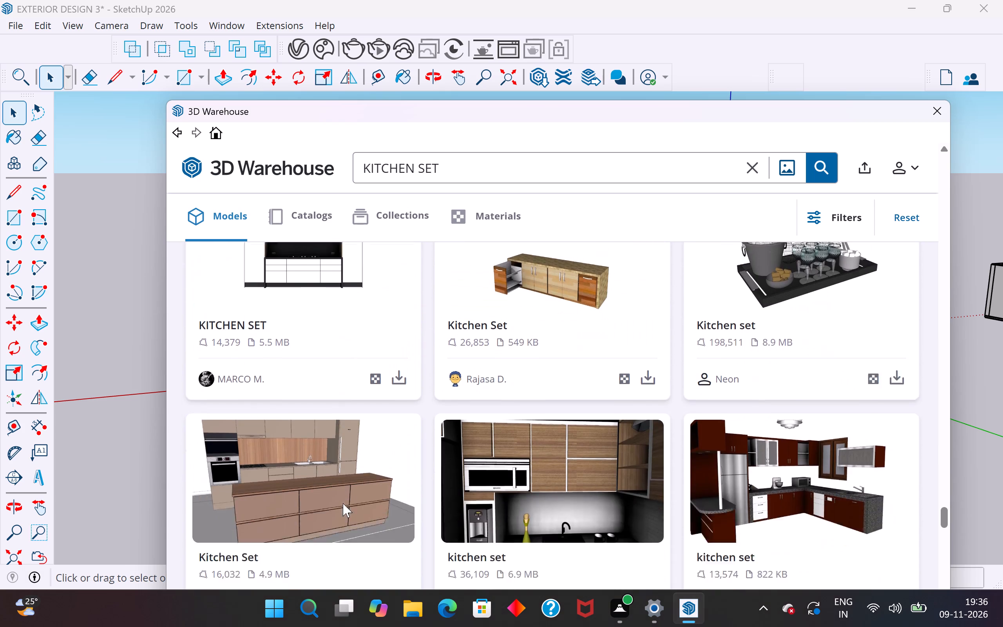
{"action": "scroll", "coordinate": [343, 503], "scroll_direction": "down", "scroll_amount": 1}
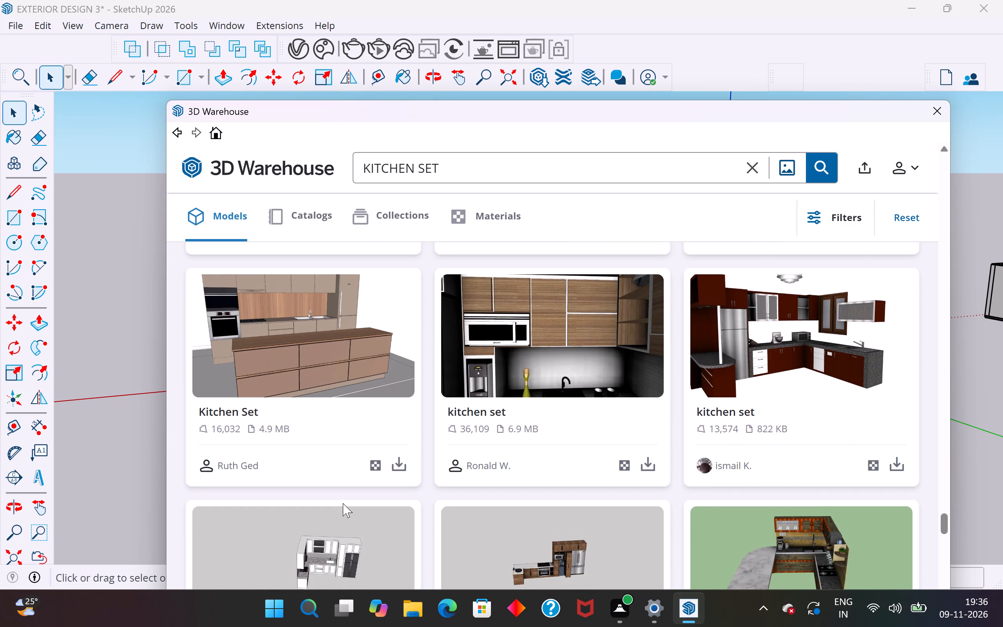
{"action": "scroll", "coordinate": [343, 503], "scroll_direction": "down", "scroll_amount": 1}
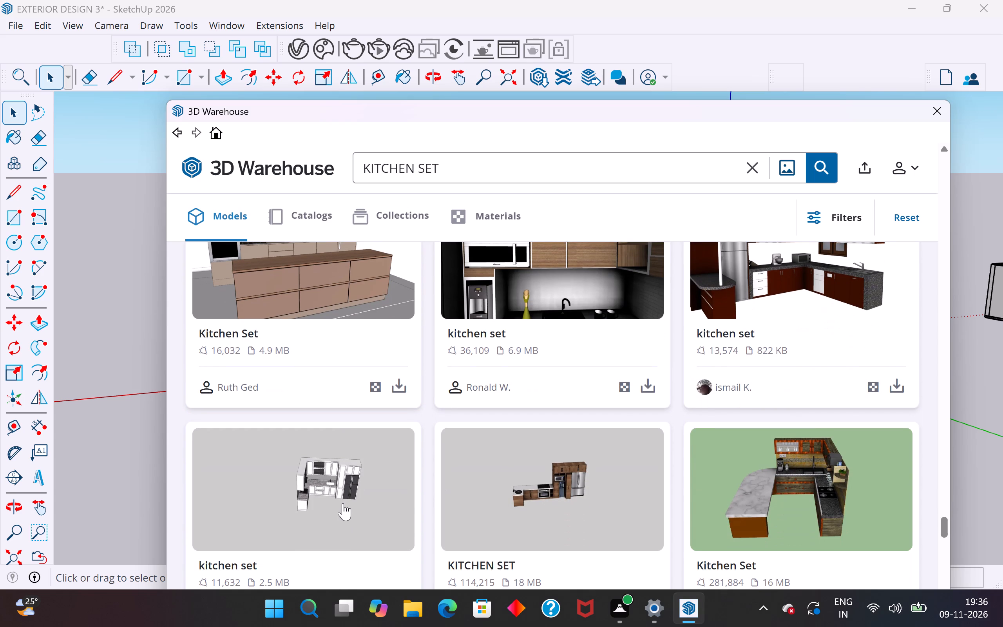
{"action": "scroll", "coordinate": [343, 503], "scroll_direction": "down", "scroll_amount": 3}
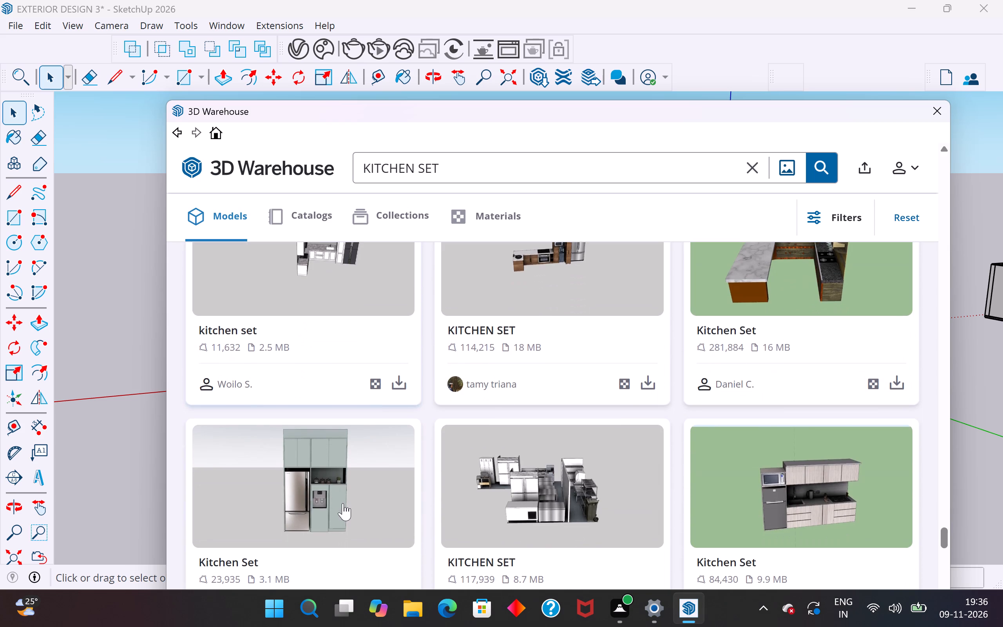
{"action": "scroll", "coordinate": [343, 503], "scroll_direction": "down", "scroll_amount": 1}
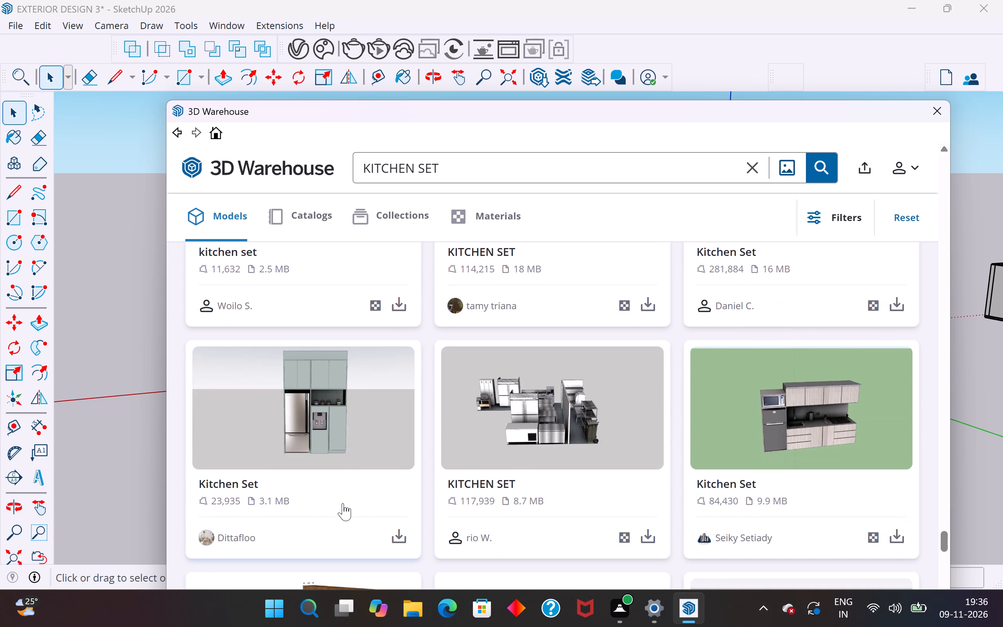
{"action": "scroll", "coordinate": [343, 503], "scroll_direction": "down", "scroll_amount": 3}
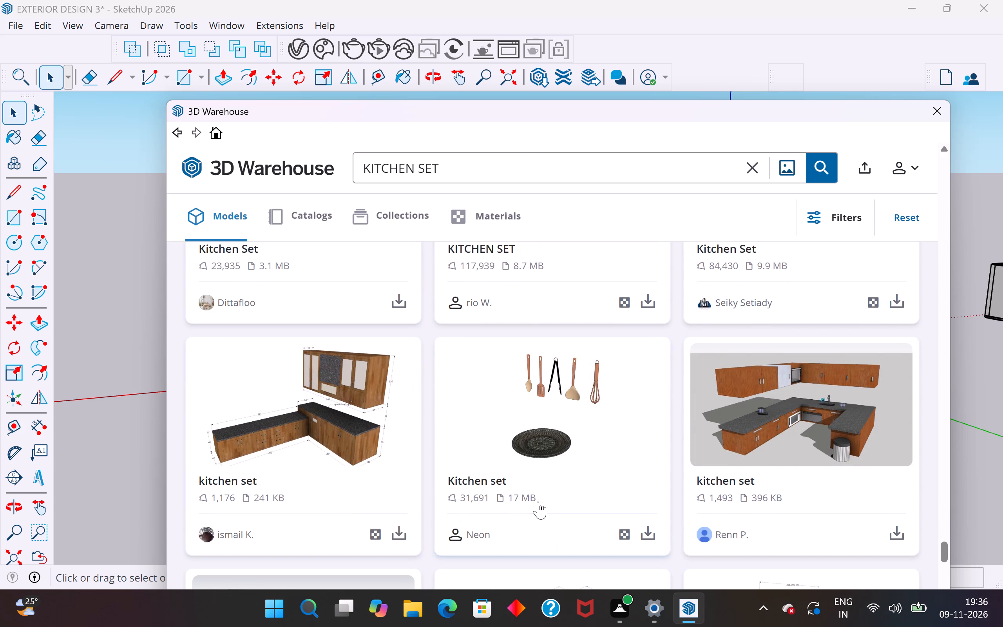
{"action": "scroll", "coordinate": [551, 491], "scroll_direction": "down", "scroll_amount": 3}
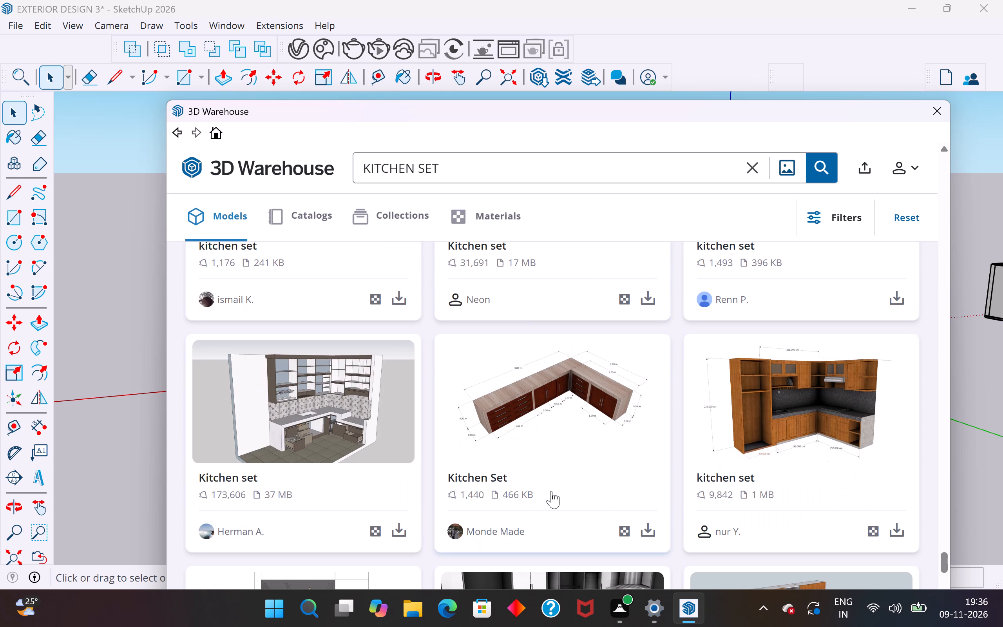
{"action": "scroll", "coordinate": [467, 465], "scroll_direction": "down", "scroll_amount": 3}
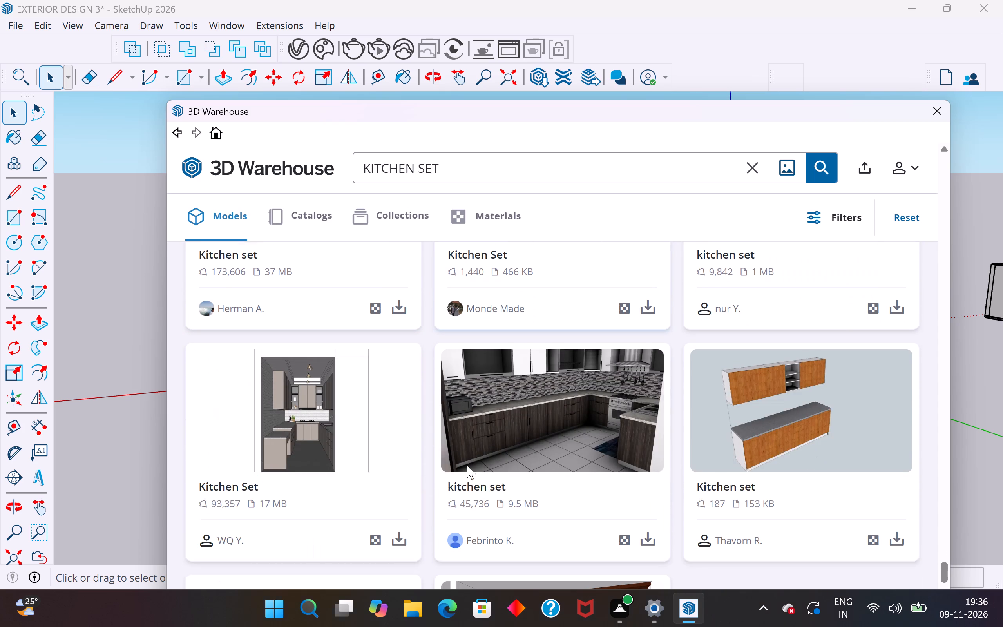
{"action": "scroll", "coordinate": [467, 465], "scroll_direction": "down", "scroll_amount": 3}
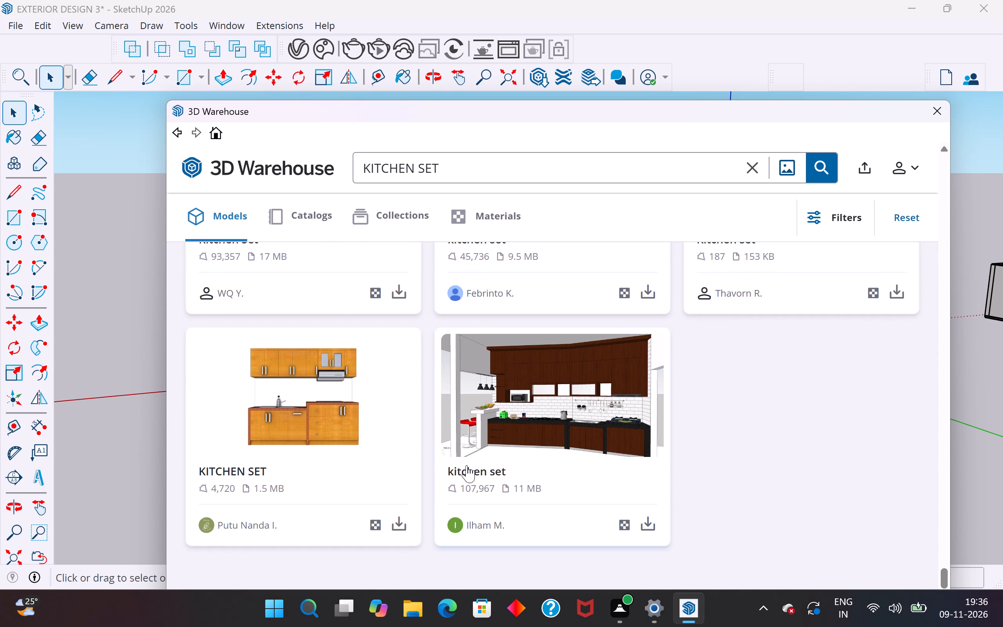
{"action": "scroll", "coordinate": [467, 465], "scroll_direction": "down", "scroll_amount": 7}
Review the KITCHEN SET models back up from the end of the results to find a kitchen to load.
{"action": "scroll", "coordinate": [467, 465], "scroll_direction": "up", "scroll_amount": 4}
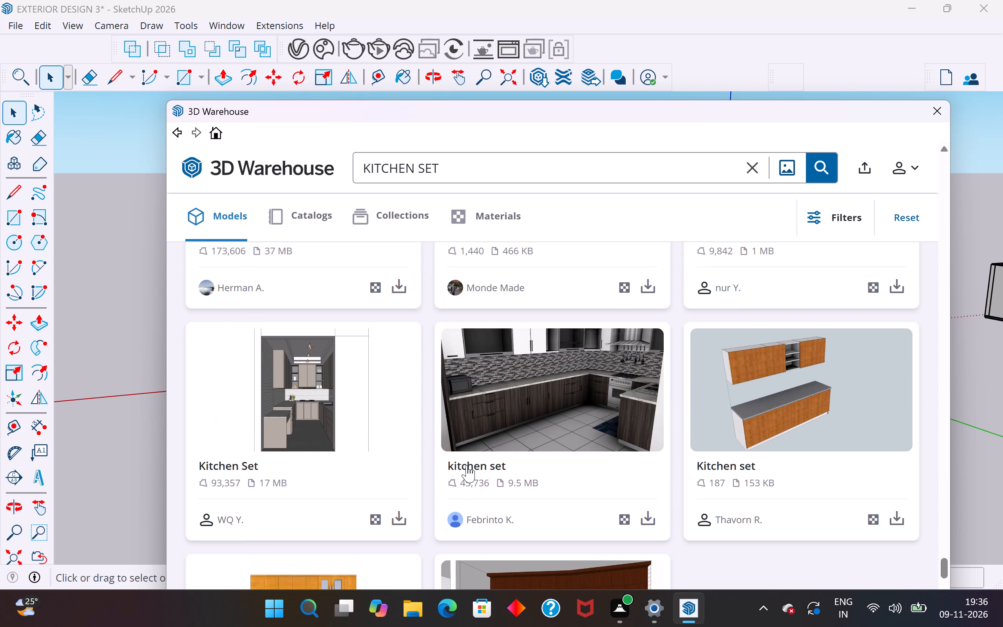
{"action": "scroll", "coordinate": [467, 465], "scroll_direction": "up", "scroll_amount": 5}
{"action": "scroll", "coordinate": [618, 492], "scroll_direction": "up", "scroll_amount": 3}
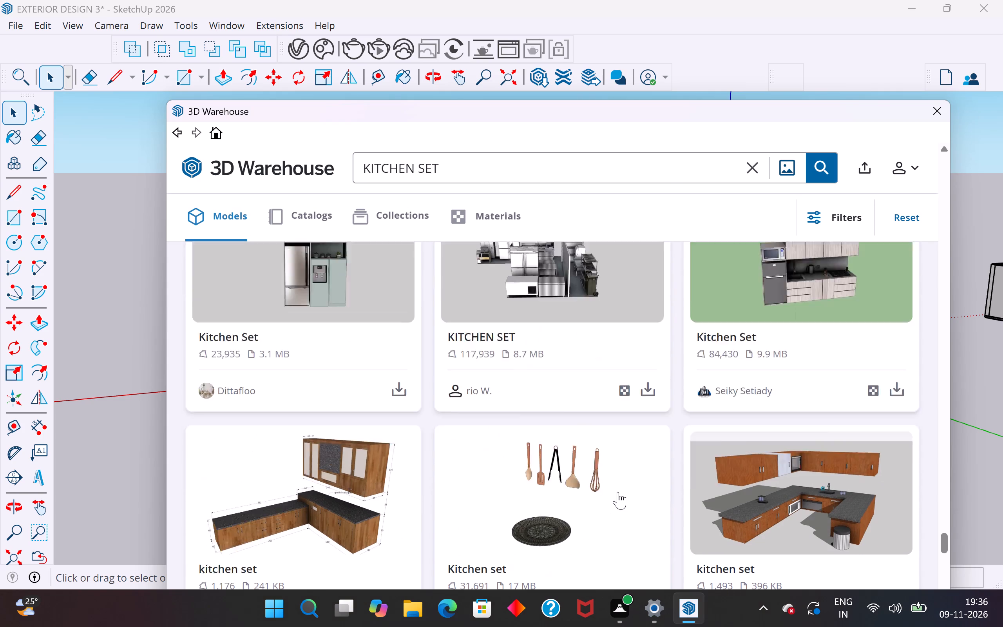
{"action": "scroll", "coordinate": [618, 492], "scroll_direction": "up", "scroll_amount": 6}
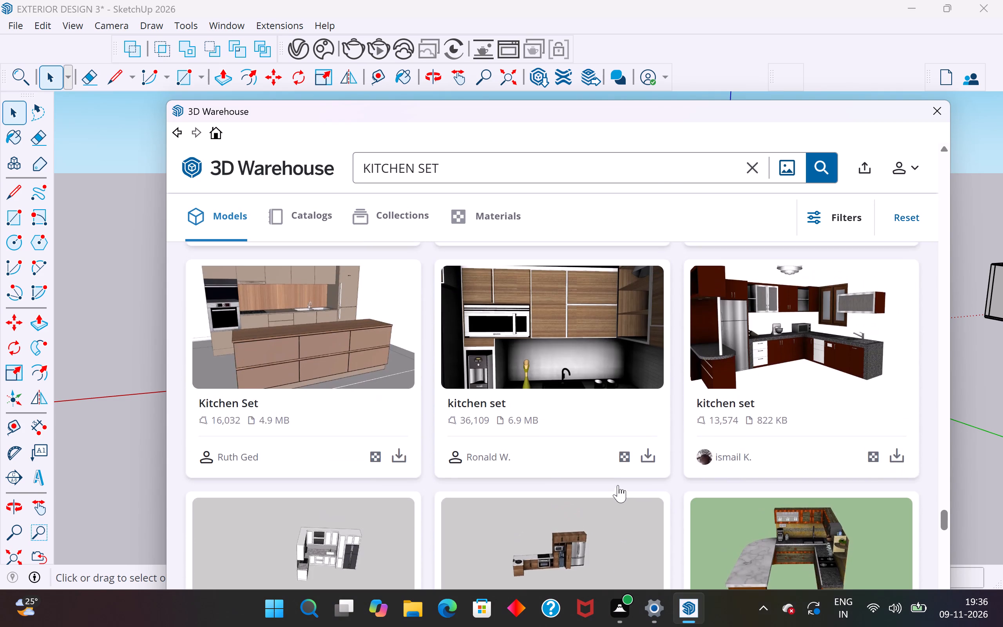
{"action": "scroll", "coordinate": [620, 480], "scroll_direction": "up", "scroll_amount": 8}
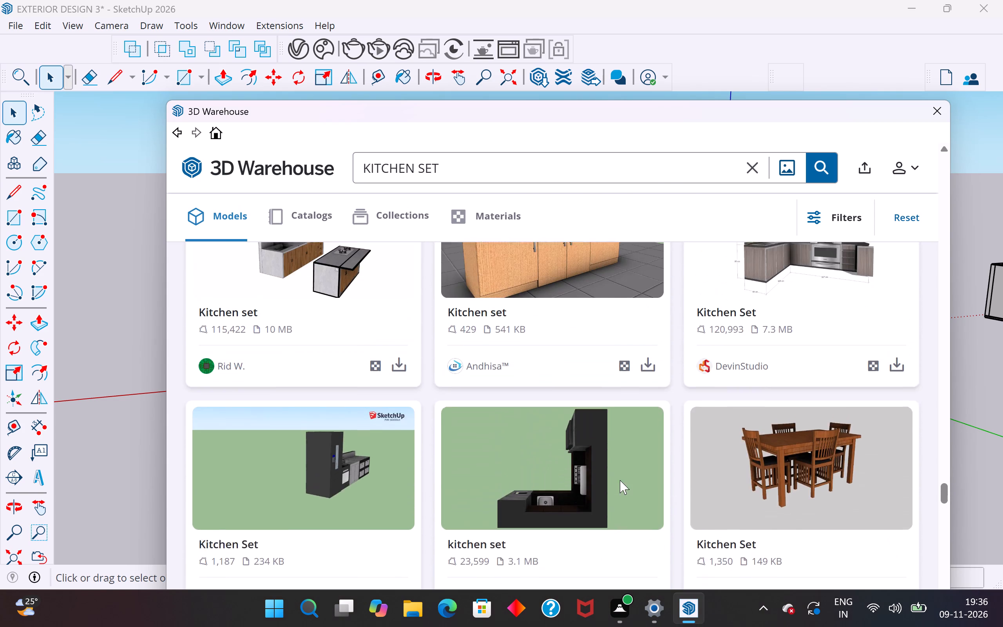
{"action": "scroll", "coordinate": [620, 480], "scroll_direction": "up", "scroll_amount": 4}
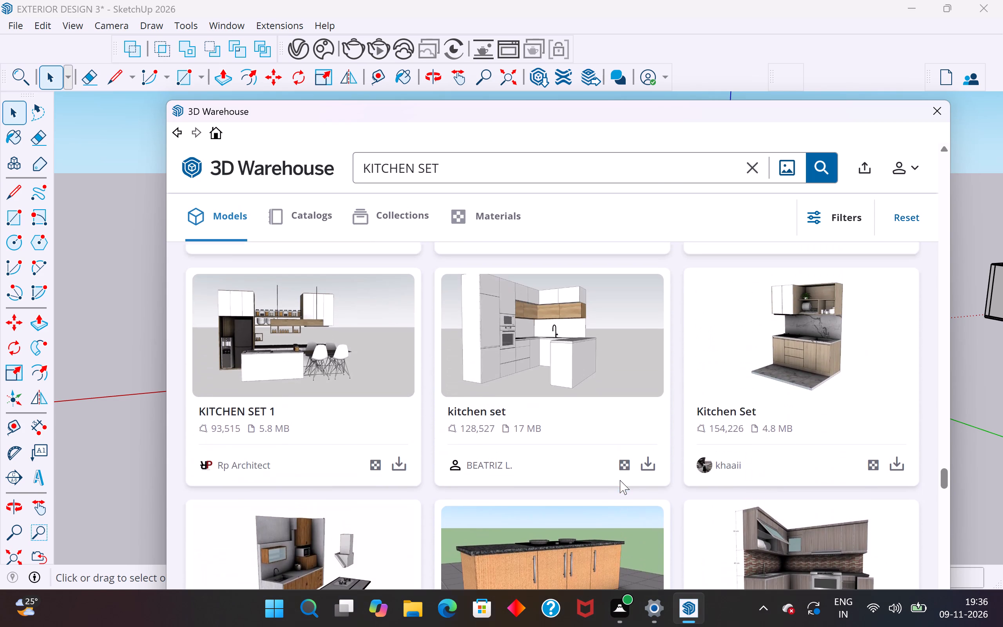
{"action": "scroll", "coordinate": [620, 480], "scroll_direction": "up", "scroll_amount": 5}
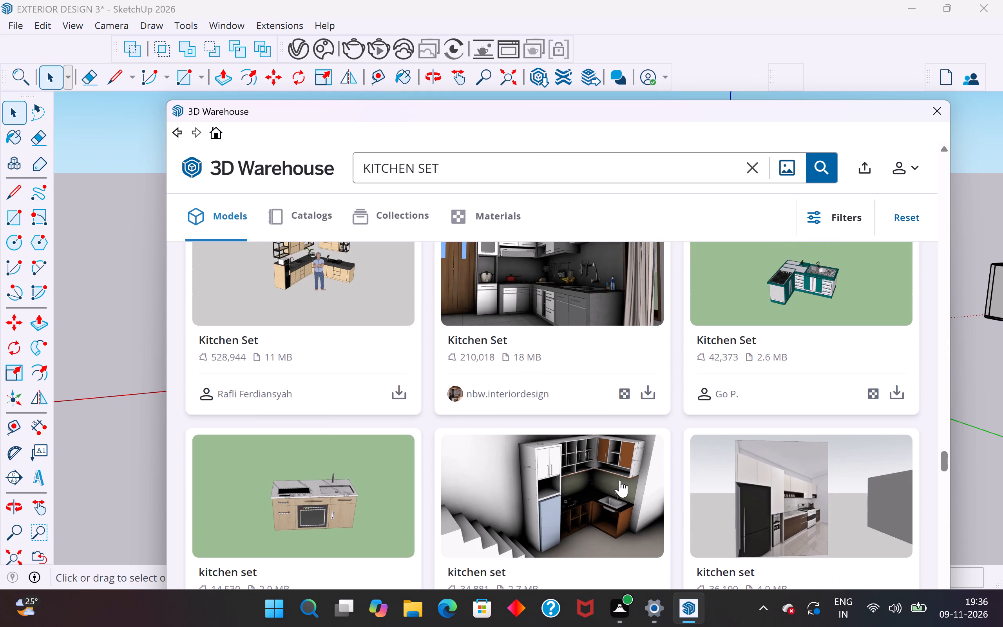
{"action": "scroll", "coordinate": [620, 480], "scroll_direction": "up", "scroll_amount": 1}
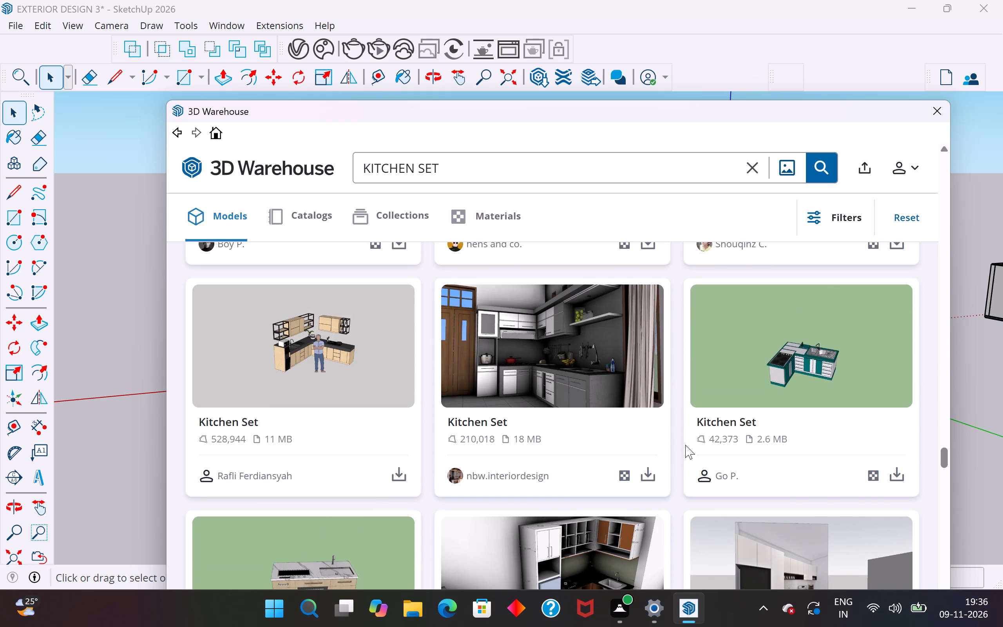
{"action": "scroll", "coordinate": [705, 439], "scroll_direction": "up", "scroll_amount": 1}
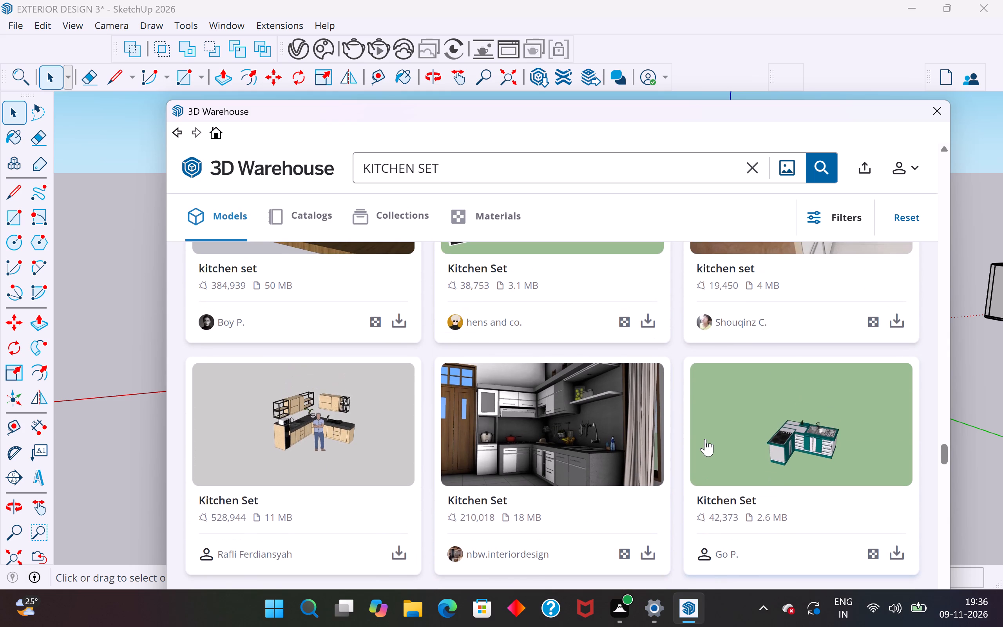
{"action": "scroll", "coordinate": [705, 439], "scroll_direction": "up", "scroll_amount": 1}
{"action": "scroll", "coordinate": [705, 439], "scroll_direction": "down", "scroll_amount": 1}
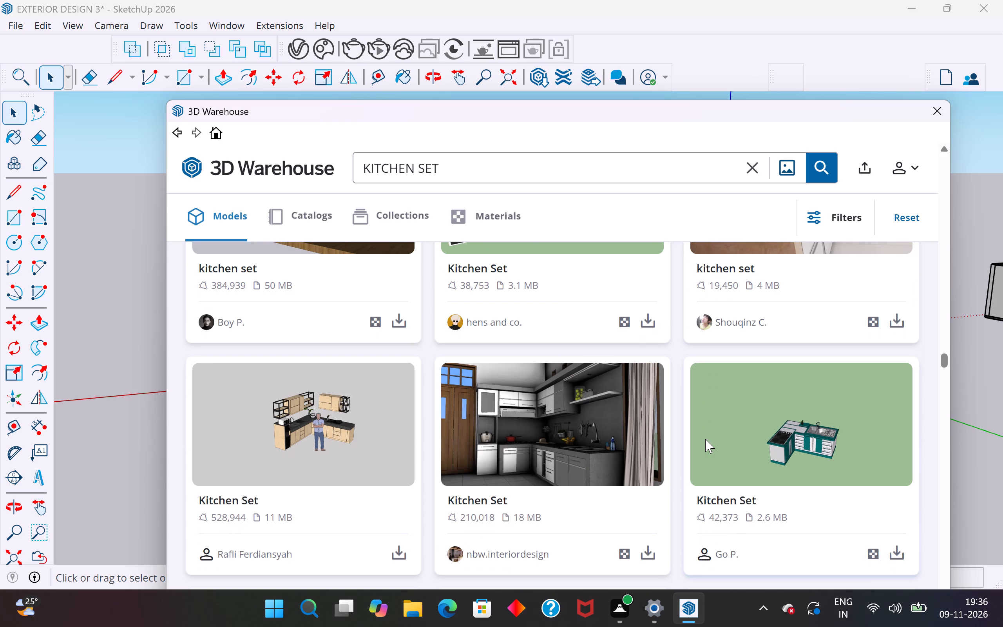
{"action": "scroll", "coordinate": [705, 439], "scroll_direction": "up", "scroll_amount": 4}
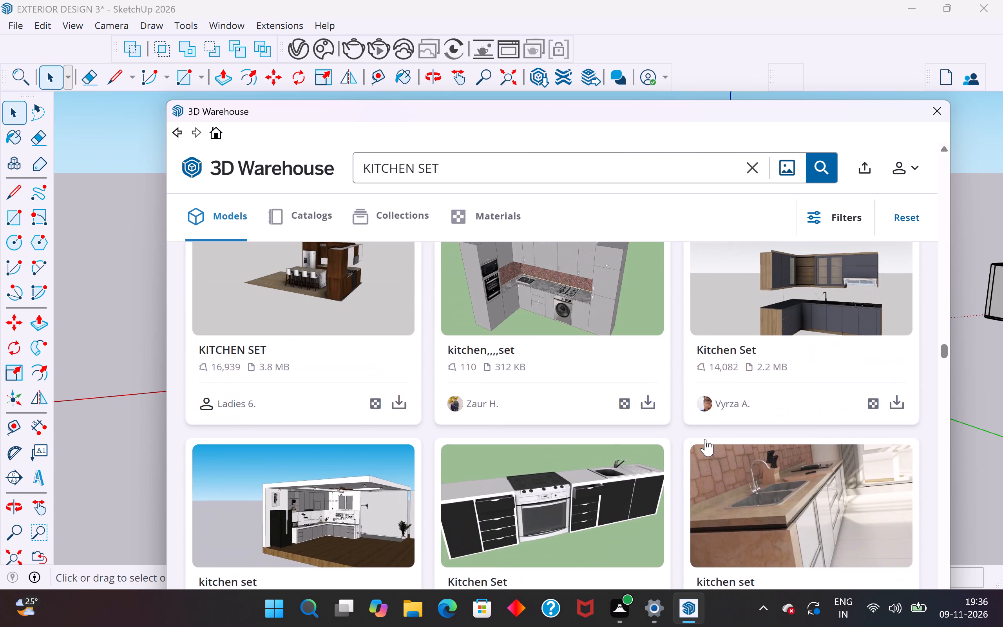
{"action": "scroll", "coordinate": [705, 439], "scroll_direction": "up", "scroll_amount": 2}
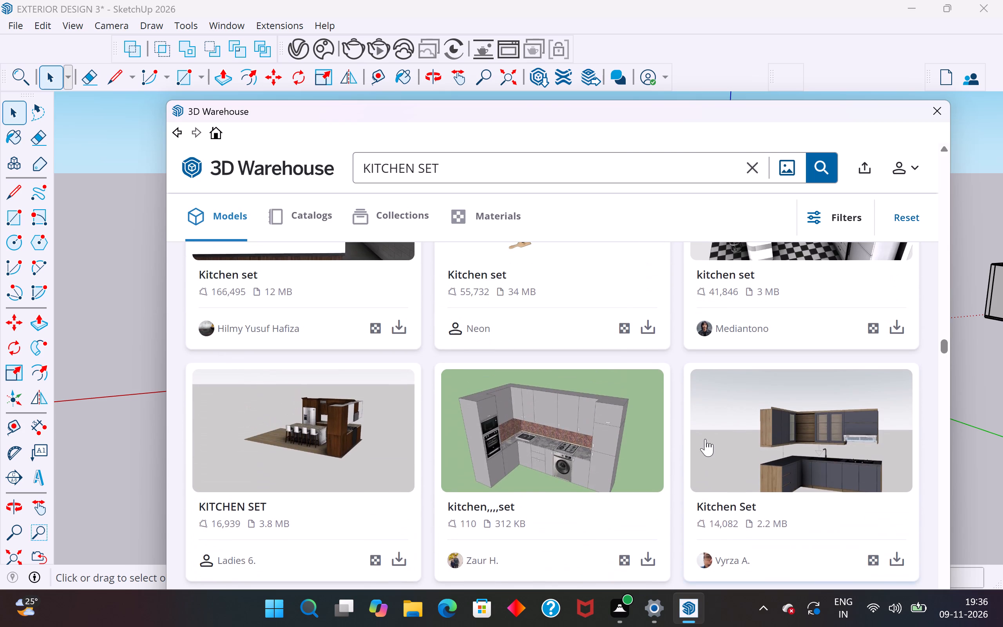
{"action": "scroll", "coordinate": [705, 439], "scroll_direction": "up", "scroll_amount": 2}
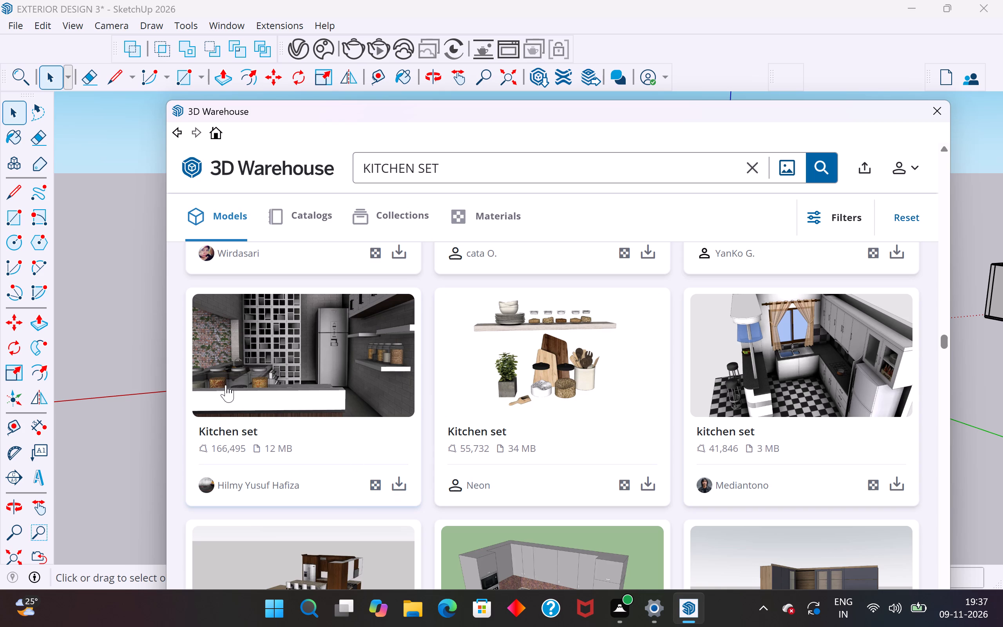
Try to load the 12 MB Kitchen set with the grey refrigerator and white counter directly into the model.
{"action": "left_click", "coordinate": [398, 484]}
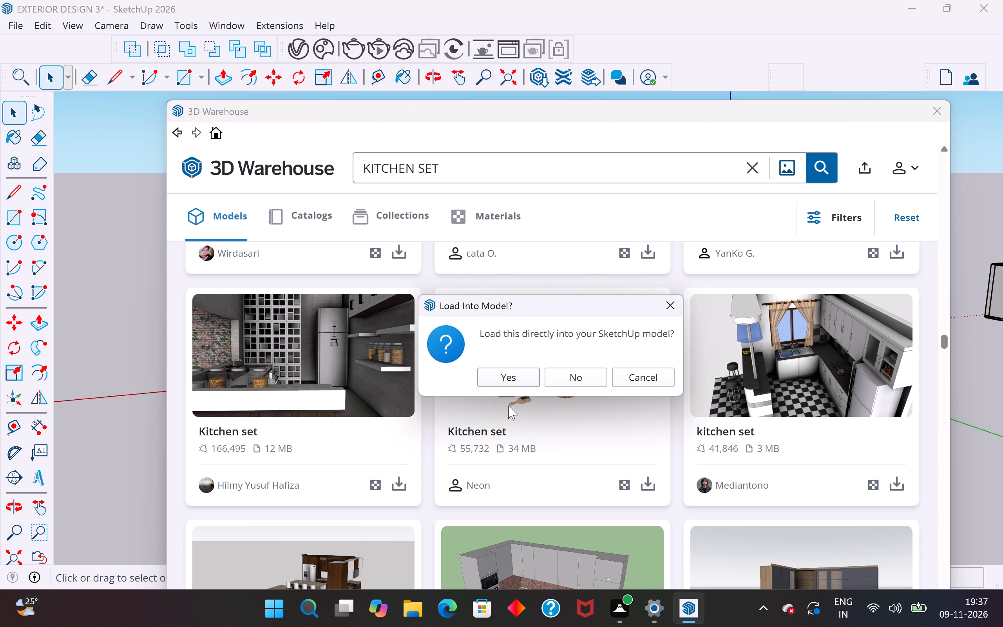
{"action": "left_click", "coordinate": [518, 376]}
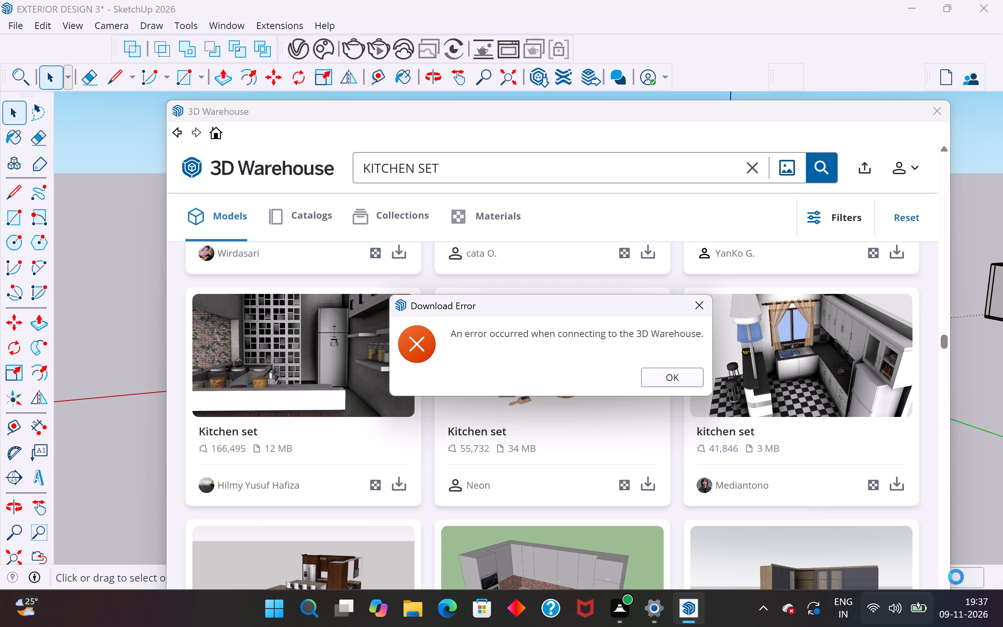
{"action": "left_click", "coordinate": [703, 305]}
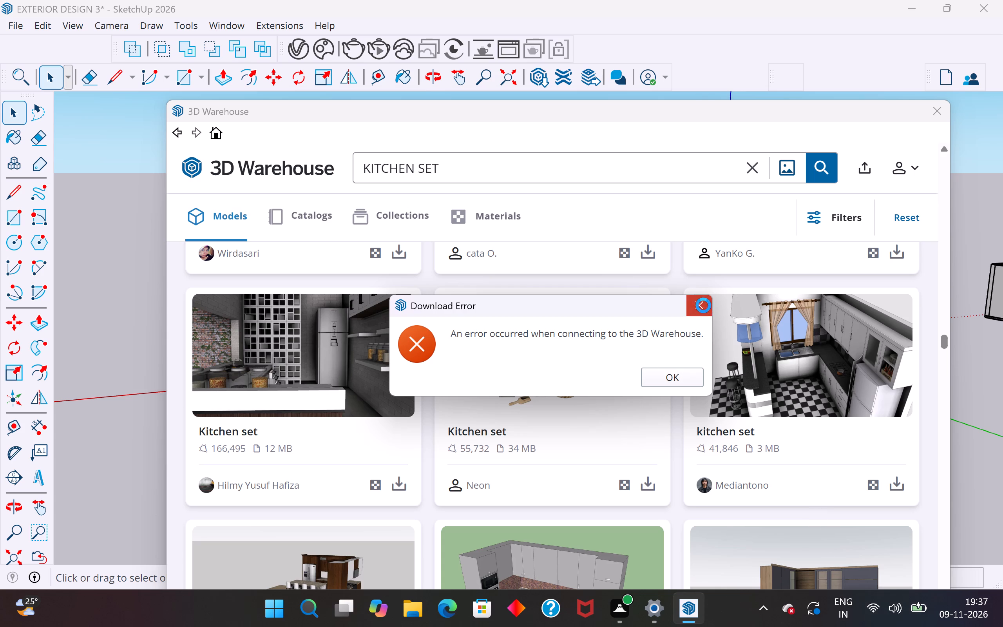
Look through the KITCHEN SET models further up the results for another kitchen layout to load.
{"action": "scroll", "coordinate": [567, 482], "scroll_direction": "up", "scroll_amount": 4}
{"action": "scroll", "coordinate": [567, 482], "scroll_direction": "down", "scroll_amount": 1}
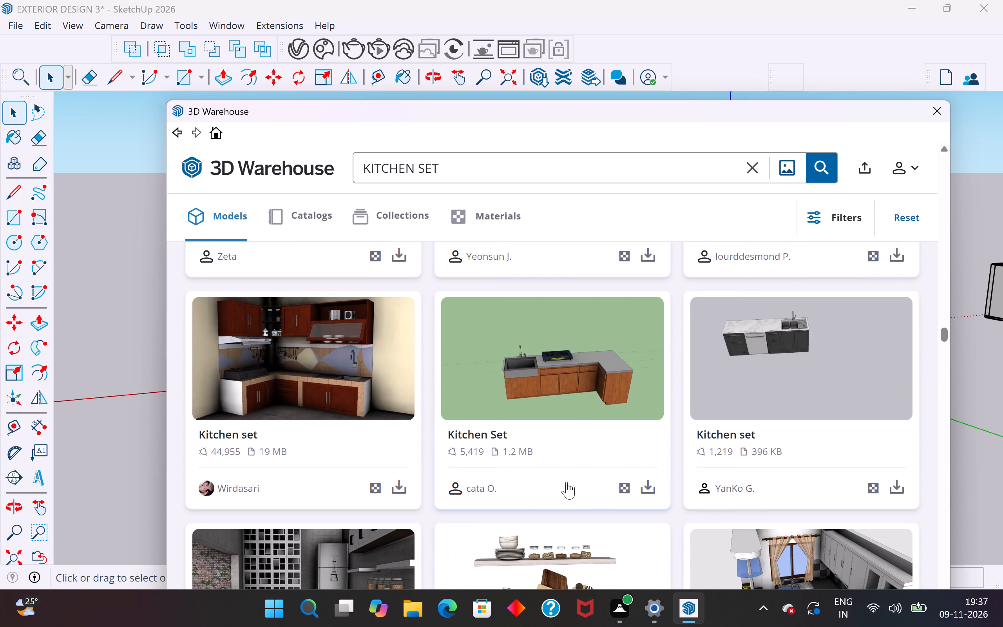
{"action": "scroll", "coordinate": [567, 482], "scroll_direction": "up", "scroll_amount": 10}
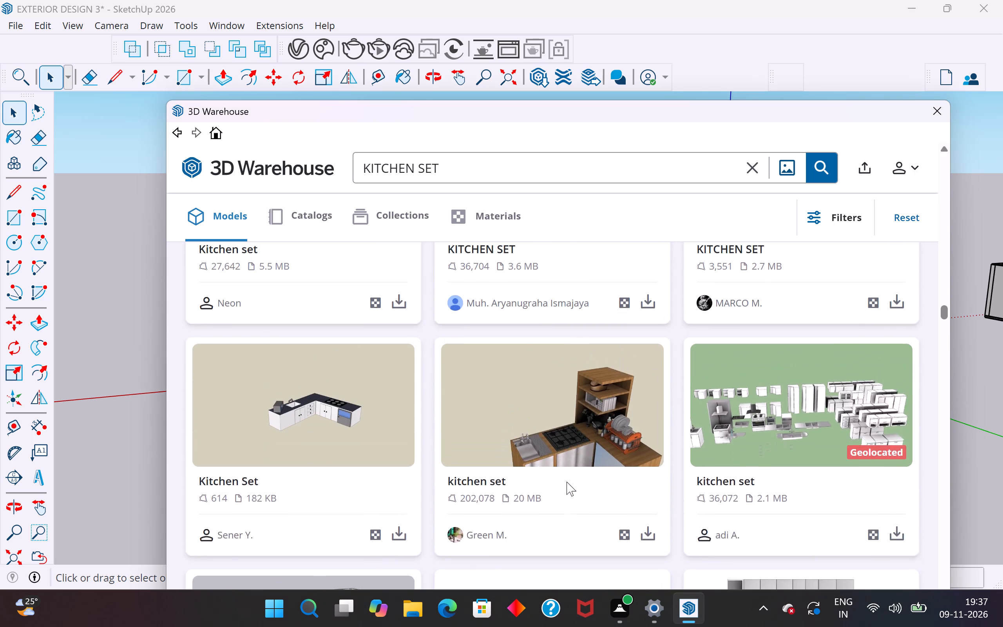
{"action": "scroll", "coordinate": [567, 482], "scroll_direction": "up", "scroll_amount": 3}
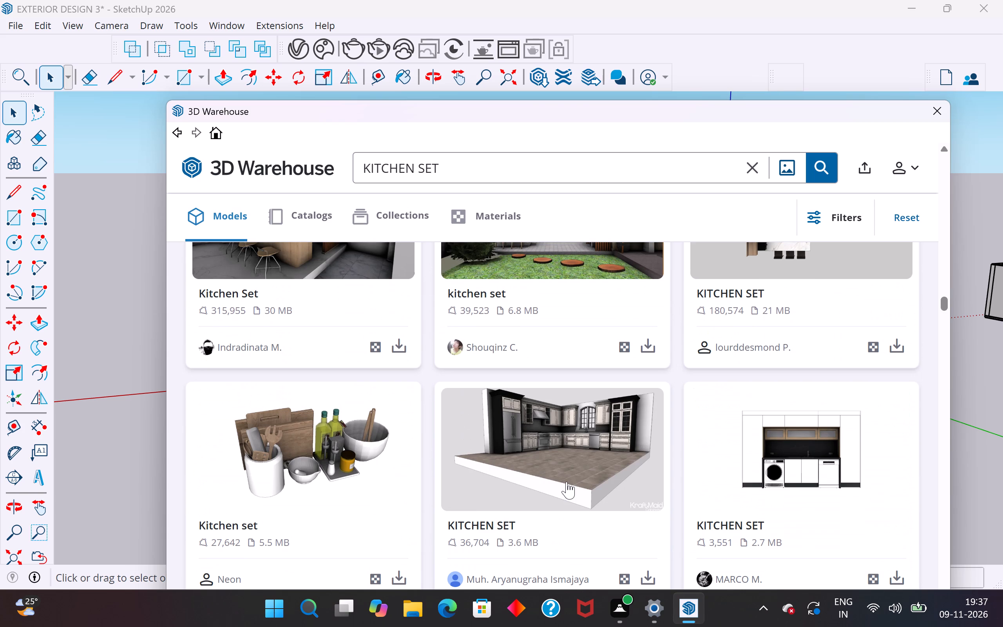
{"action": "scroll", "coordinate": [567, 482], "scroll_direction": "up", "scroll_amount": 3}
{"action": "scroll", "coordinate": [567, 482], "scroll_direction": "down", "scroll_amount": 1}
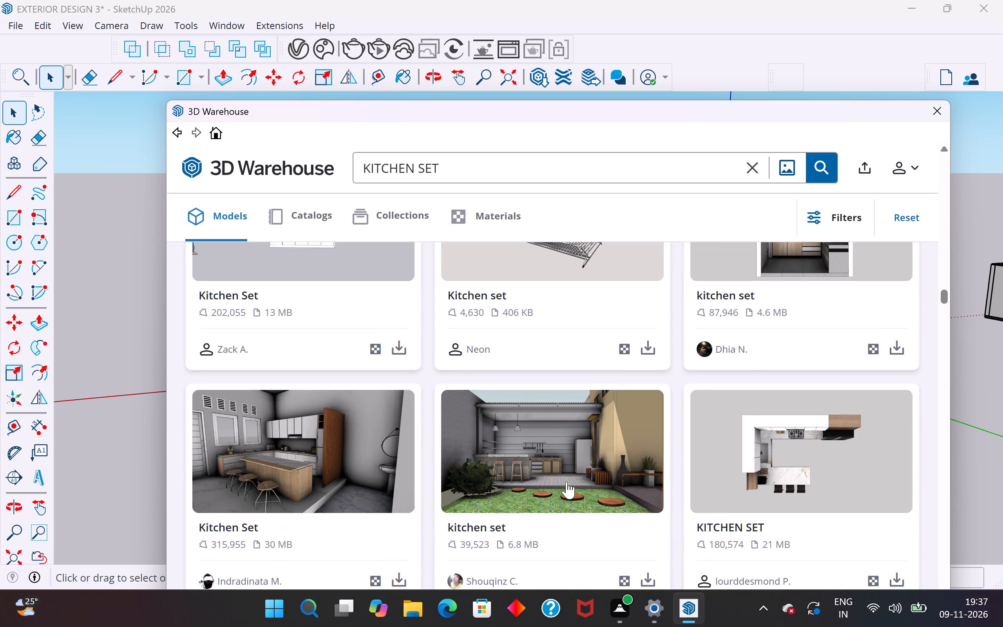
{"action": "scroll", "coordinate": [567, 482], "scroll_direction": "down", "scroll_amount": 3}
{"action": "scroll", "coordinate": [567, 482], "scroll_direction": "up", "scroll_amount": 4}
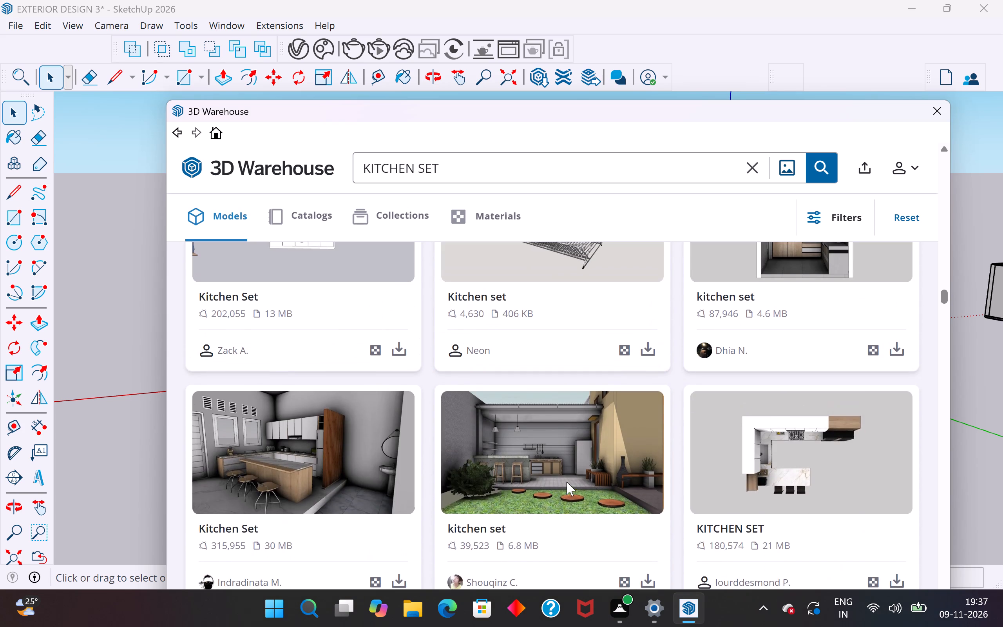
{"action": "scroll", "coordinate": [567, 482], "scroll_direction": "up", "scroll_amount": 1}
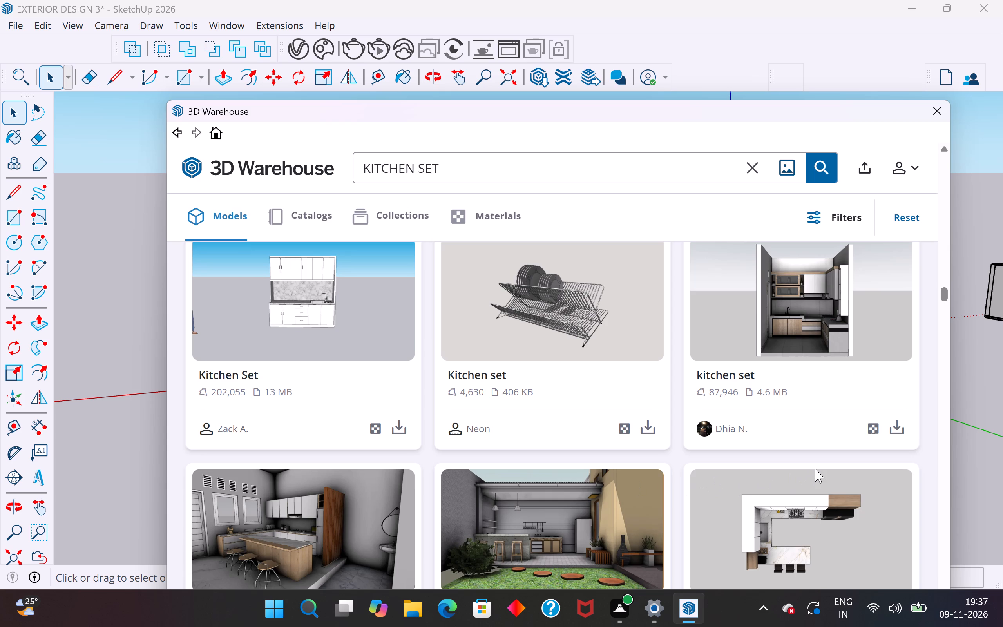
{"action": "scroll", "coordinate": [815, 469], "scroll_direction": "up", "scroll_amount": 3}
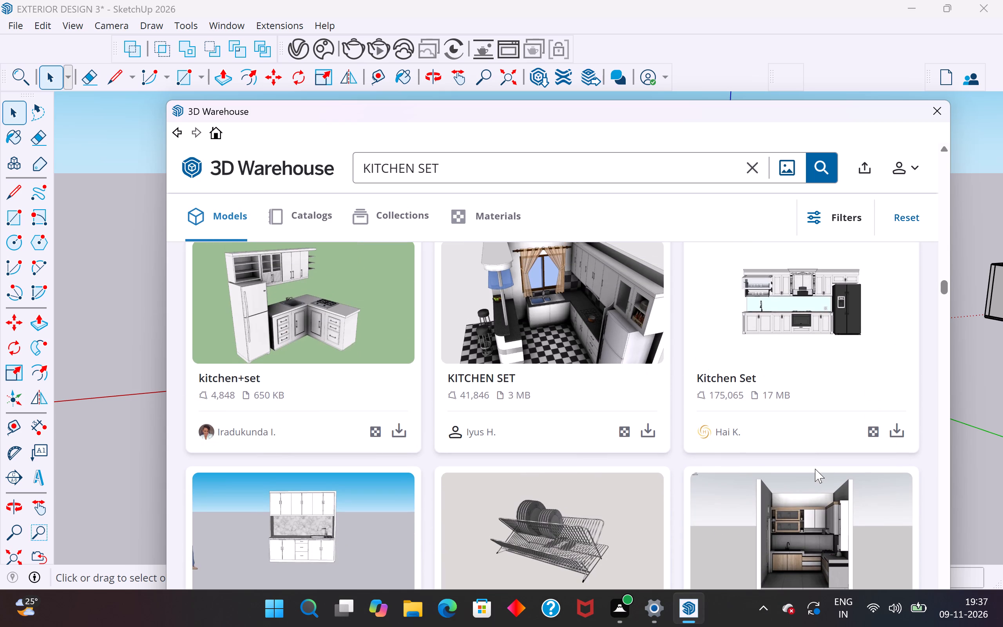
{"action": "scroll", "coordinate": [815, 469], "scroll_direction": "up", "scroll_amount": 4}
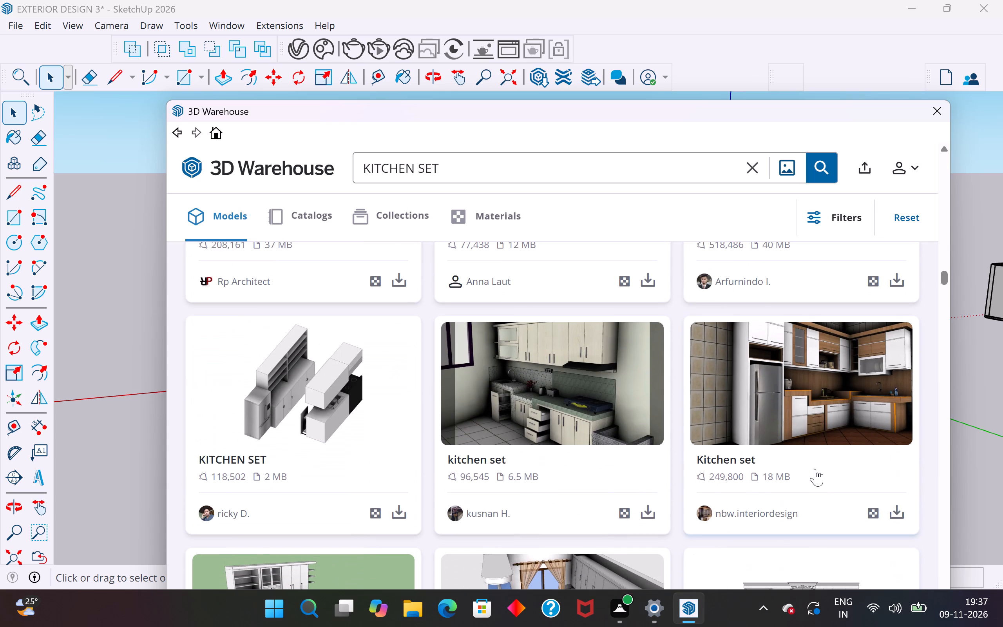
{"action": "scroll", "coordinate": [815, 469], "scroll_direction": "up", "scroll_amount": 4}
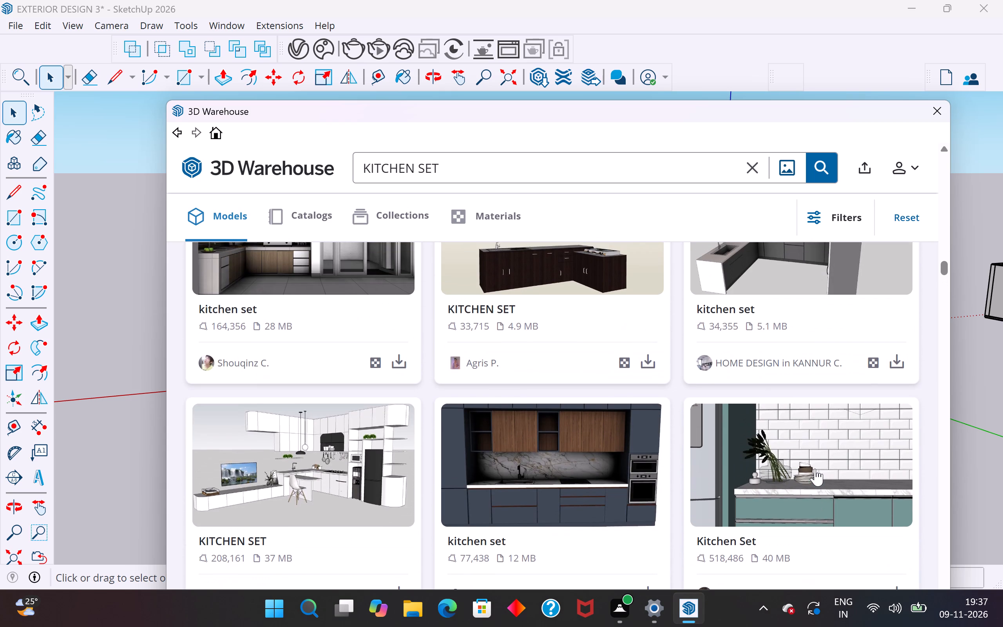
{"action": "scroll", "coordinate": [815, 469], "scroll_direction": "up", "scroll_amount": 2}
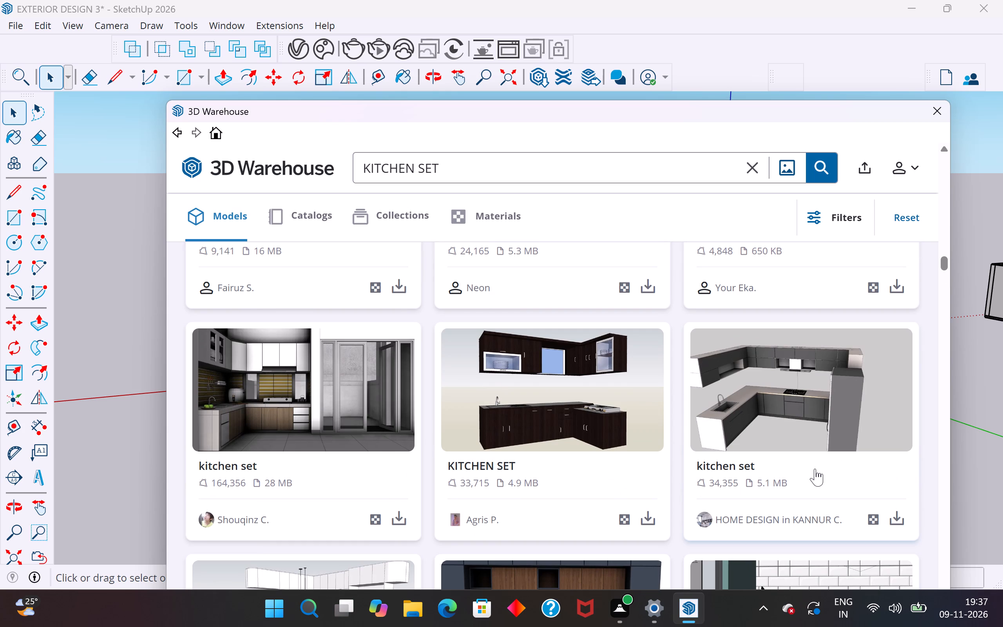
{"action": "scroll", "coordinate": [815, 469], "scroll_direction": "up", "scroll_amount": 4}
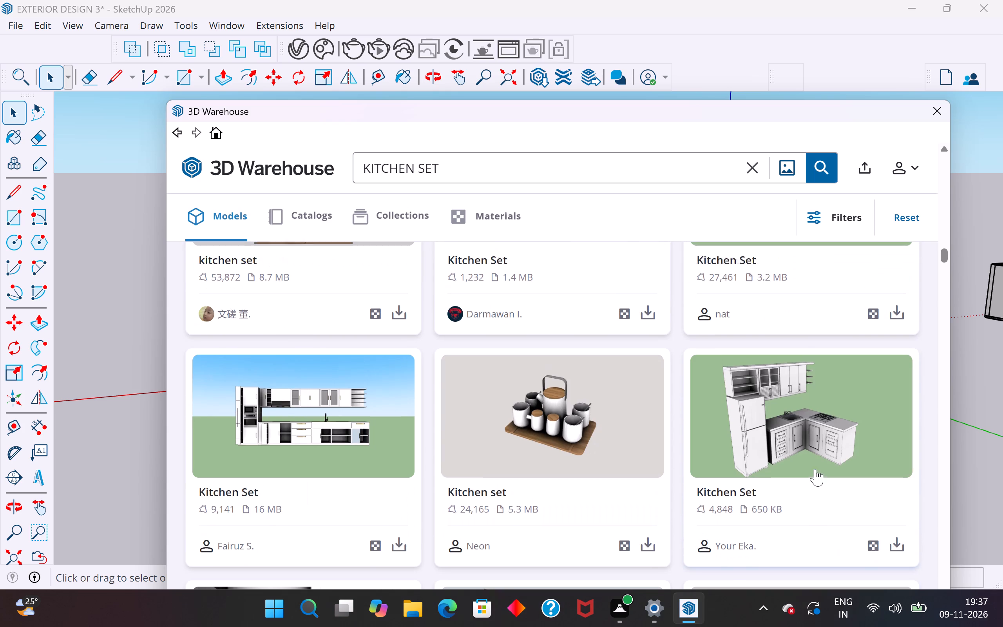
{"action": "scroll", "coordinate": [815, 469], "scroll_direction": "up", "scroll_amount": 5}
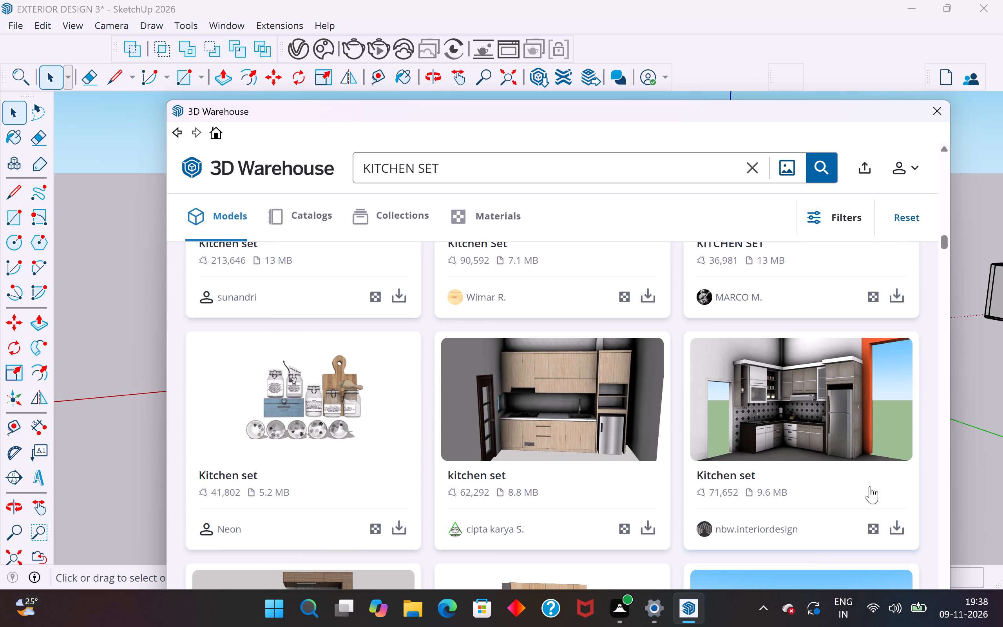
{"action": "scroll", "coordinate": [795, 504], "scroll_direction": "up", "scroll_amount": 3}
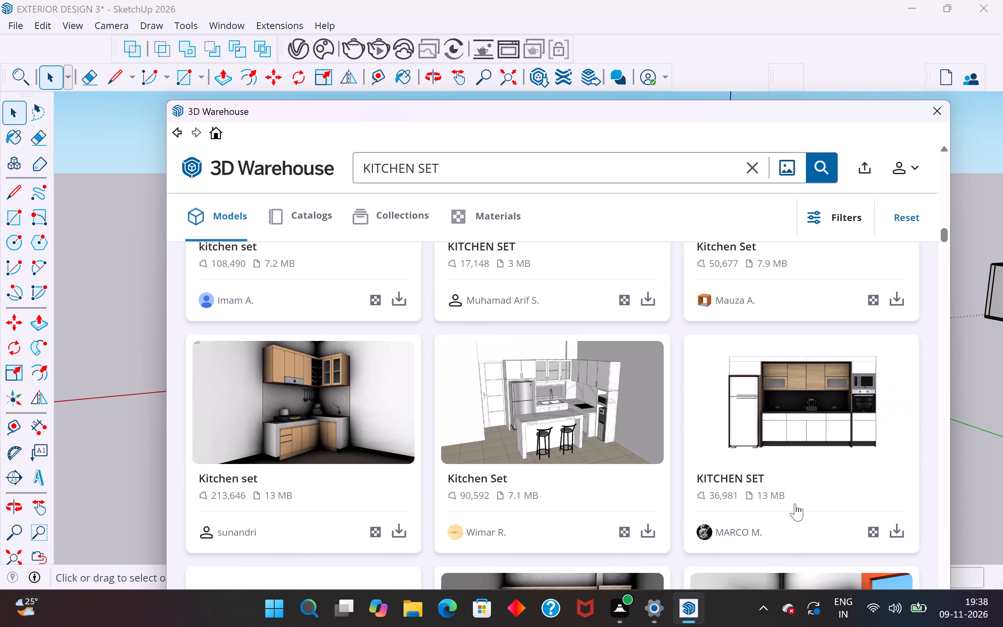
Load the 7.1 MB white Kitchen Set with an island and two bar stools directly into the SketchUp model.
{"action": "left_click", "coordinate": [650, 526]}
{"action": "left_click", "coordinate": [518, 377]}
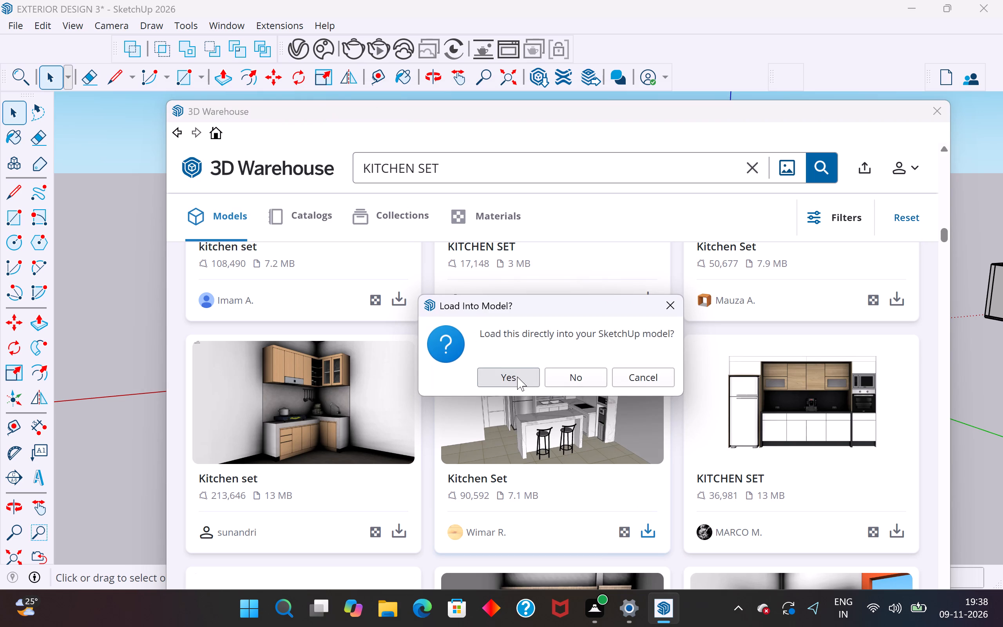
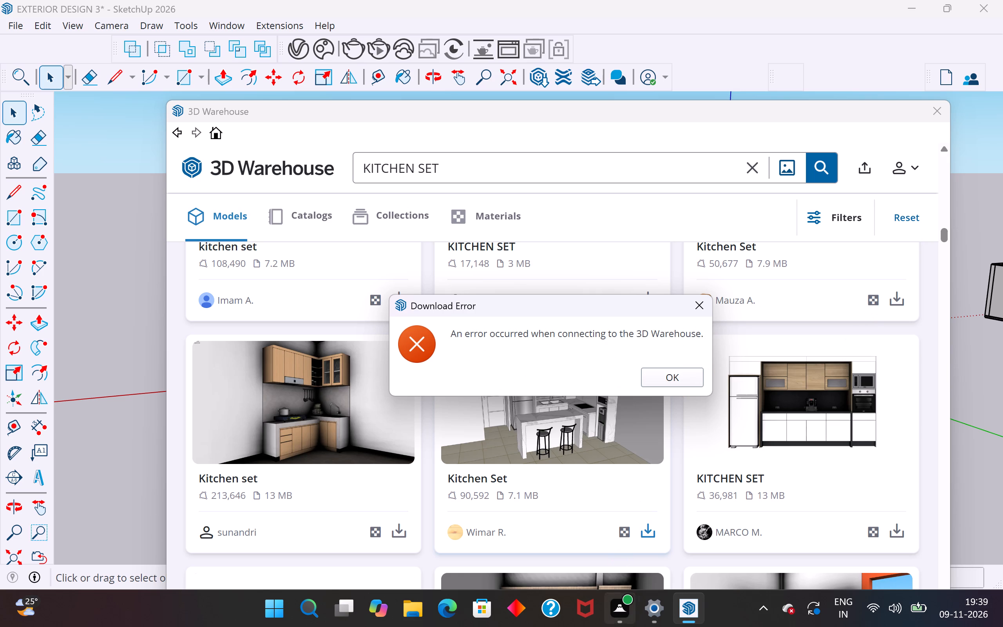
Dismiss the download error message in the 3D Warehouse.
{"action": "left_click", "coordinate": [693, 616]}
{"action": "left_click", "coordinate": [740, 531]}
{"action": "left_click", "coordinate": [705, 306]}
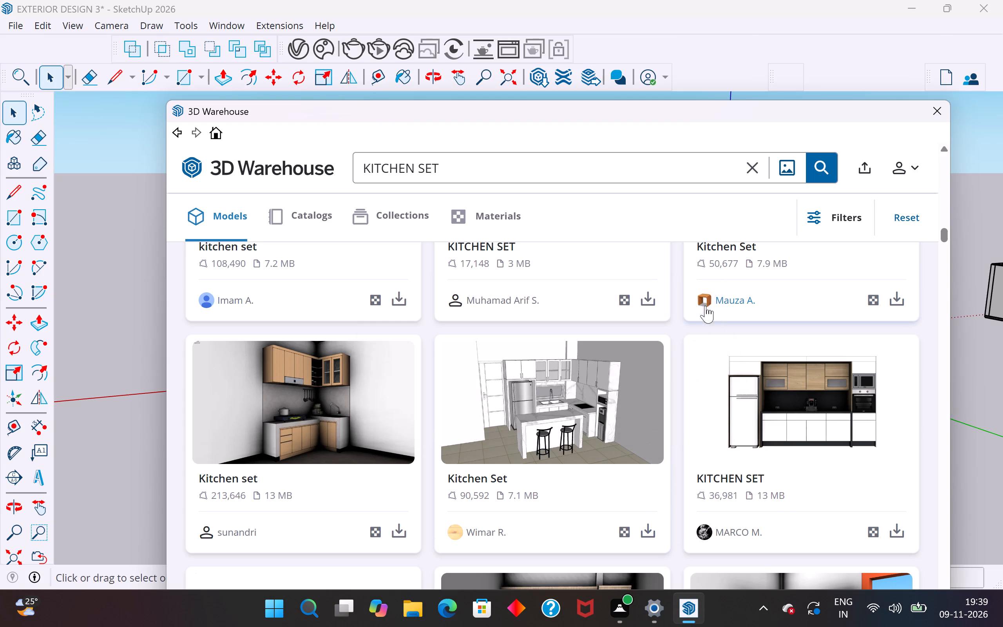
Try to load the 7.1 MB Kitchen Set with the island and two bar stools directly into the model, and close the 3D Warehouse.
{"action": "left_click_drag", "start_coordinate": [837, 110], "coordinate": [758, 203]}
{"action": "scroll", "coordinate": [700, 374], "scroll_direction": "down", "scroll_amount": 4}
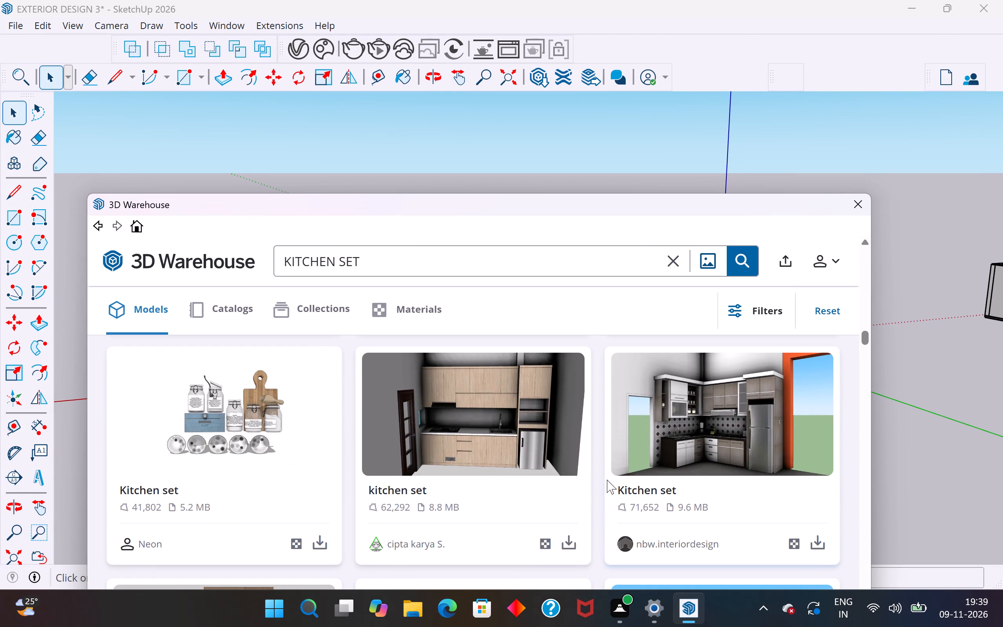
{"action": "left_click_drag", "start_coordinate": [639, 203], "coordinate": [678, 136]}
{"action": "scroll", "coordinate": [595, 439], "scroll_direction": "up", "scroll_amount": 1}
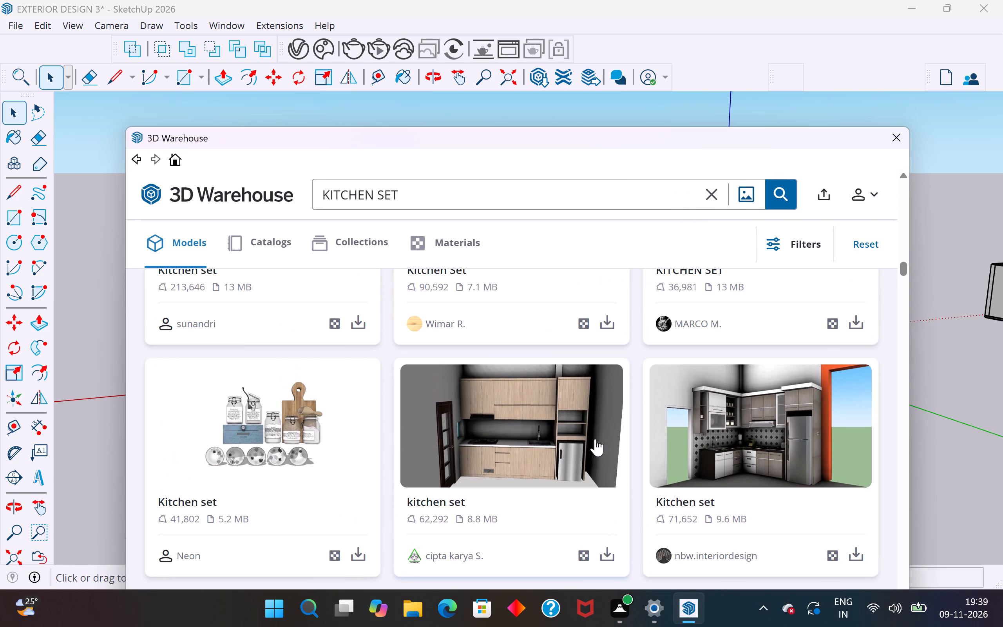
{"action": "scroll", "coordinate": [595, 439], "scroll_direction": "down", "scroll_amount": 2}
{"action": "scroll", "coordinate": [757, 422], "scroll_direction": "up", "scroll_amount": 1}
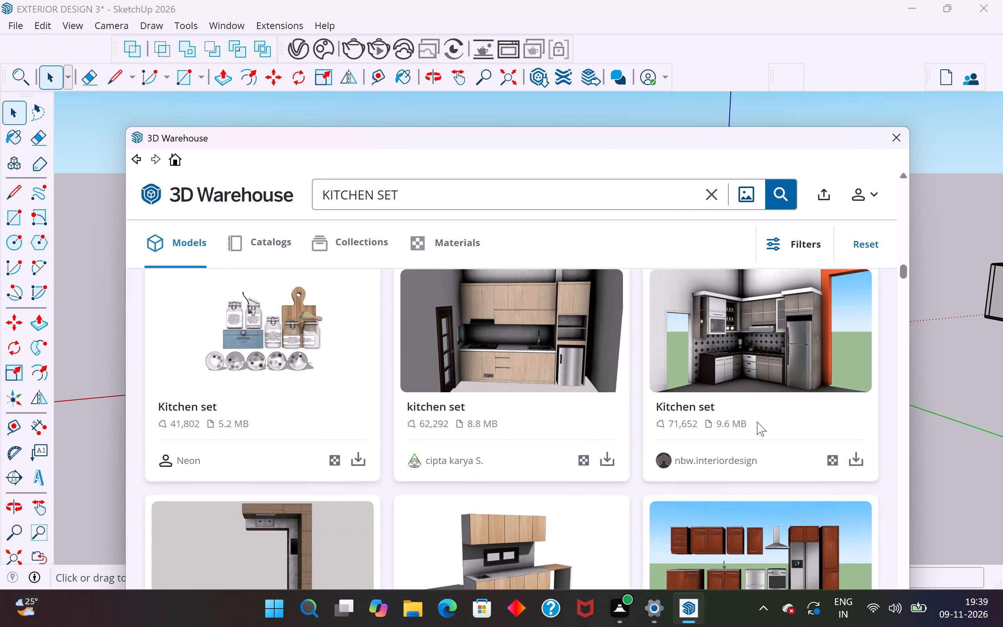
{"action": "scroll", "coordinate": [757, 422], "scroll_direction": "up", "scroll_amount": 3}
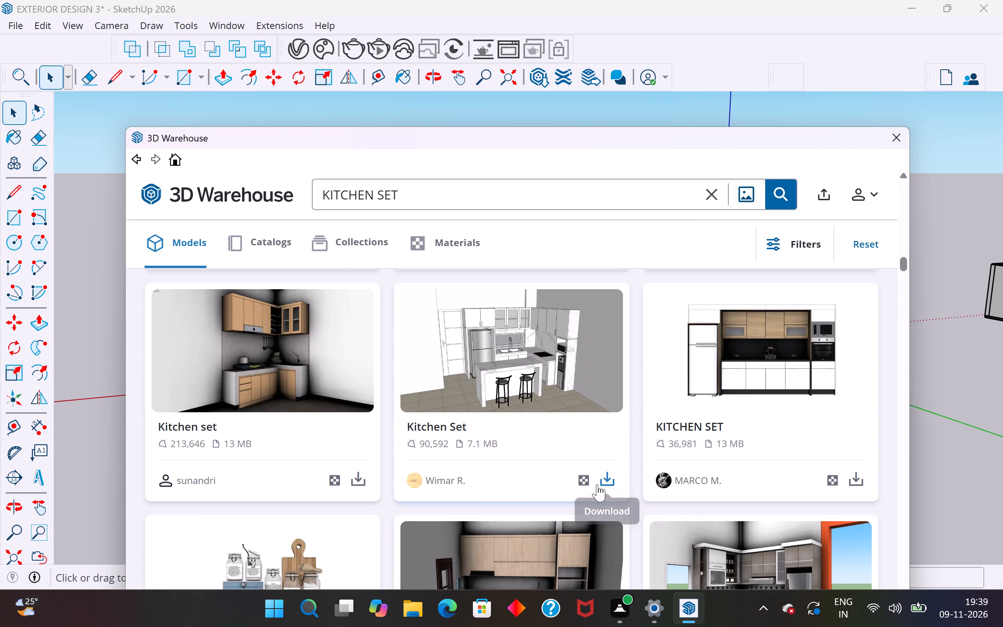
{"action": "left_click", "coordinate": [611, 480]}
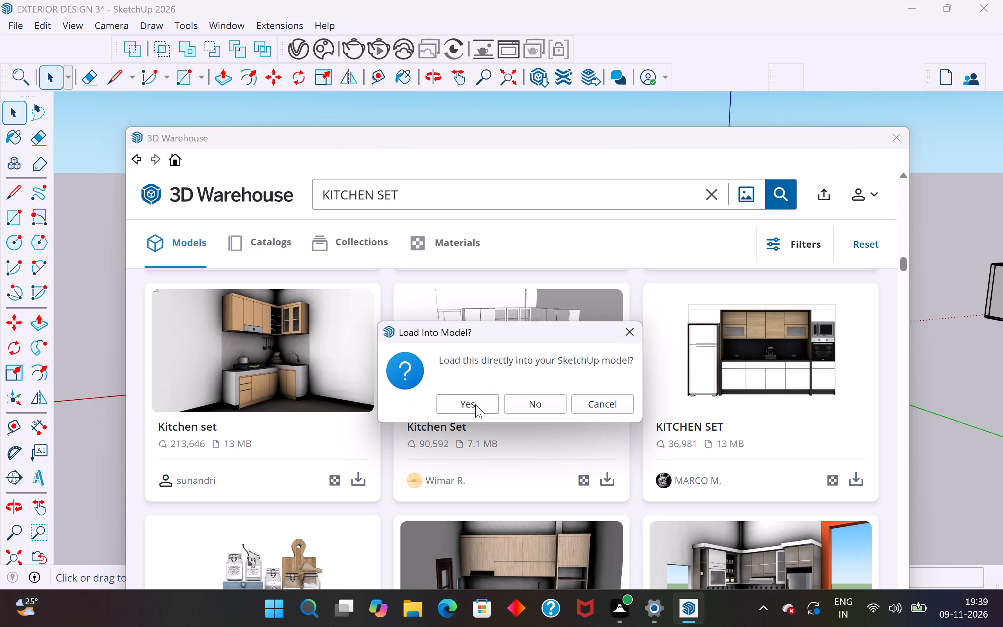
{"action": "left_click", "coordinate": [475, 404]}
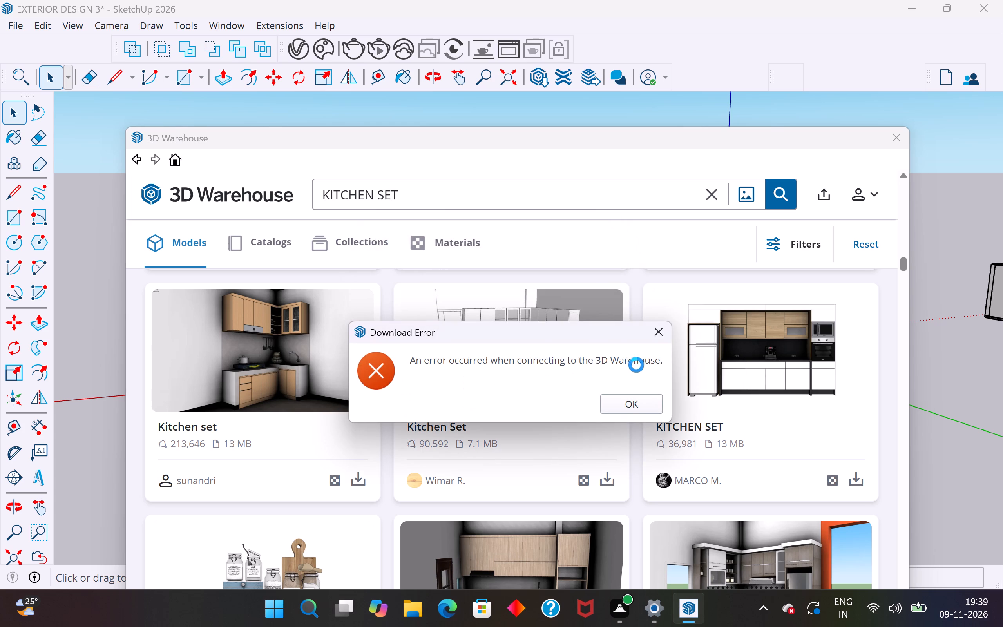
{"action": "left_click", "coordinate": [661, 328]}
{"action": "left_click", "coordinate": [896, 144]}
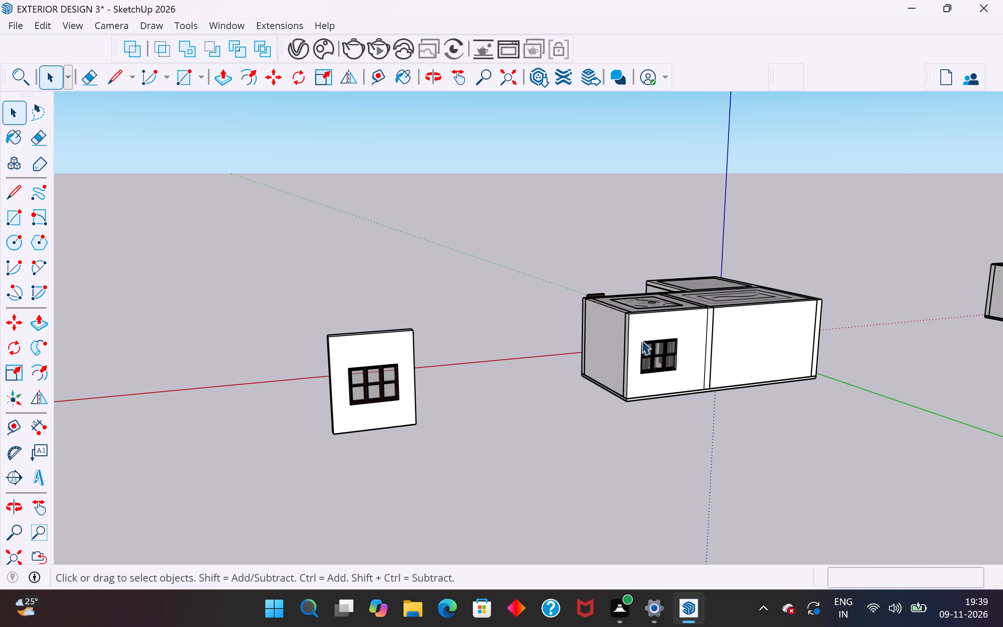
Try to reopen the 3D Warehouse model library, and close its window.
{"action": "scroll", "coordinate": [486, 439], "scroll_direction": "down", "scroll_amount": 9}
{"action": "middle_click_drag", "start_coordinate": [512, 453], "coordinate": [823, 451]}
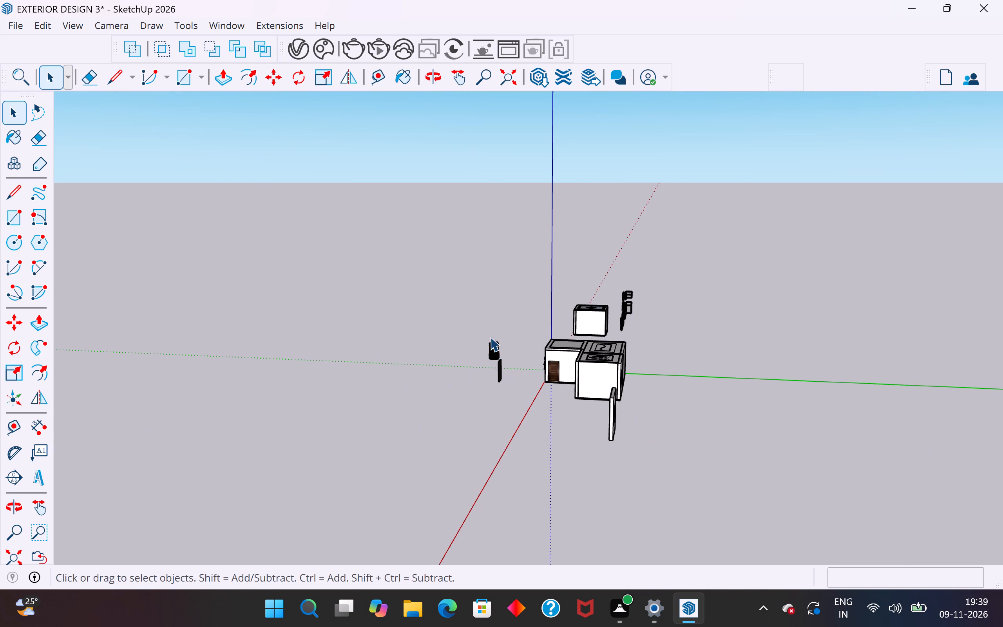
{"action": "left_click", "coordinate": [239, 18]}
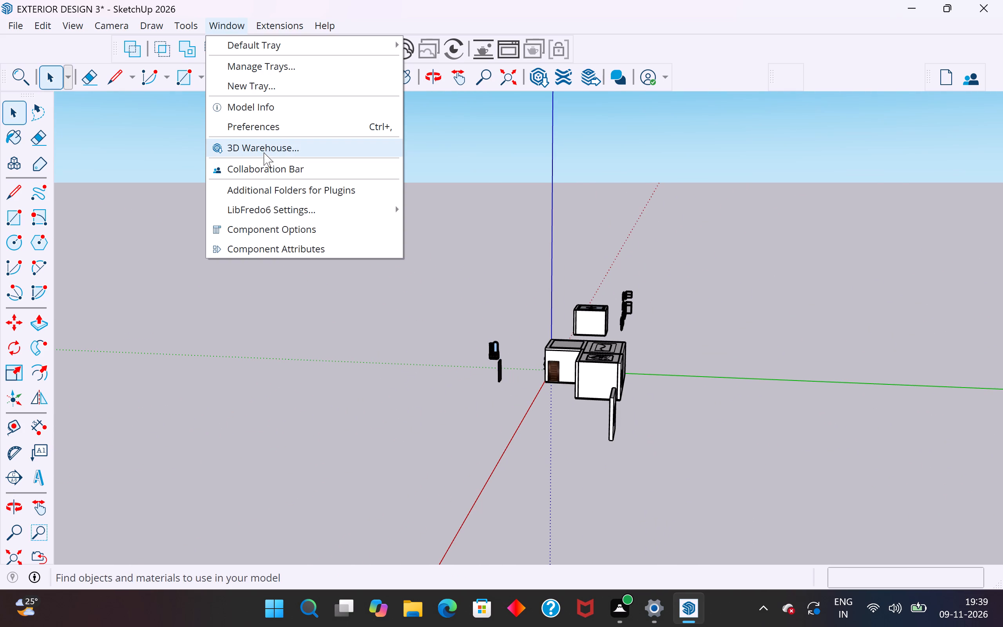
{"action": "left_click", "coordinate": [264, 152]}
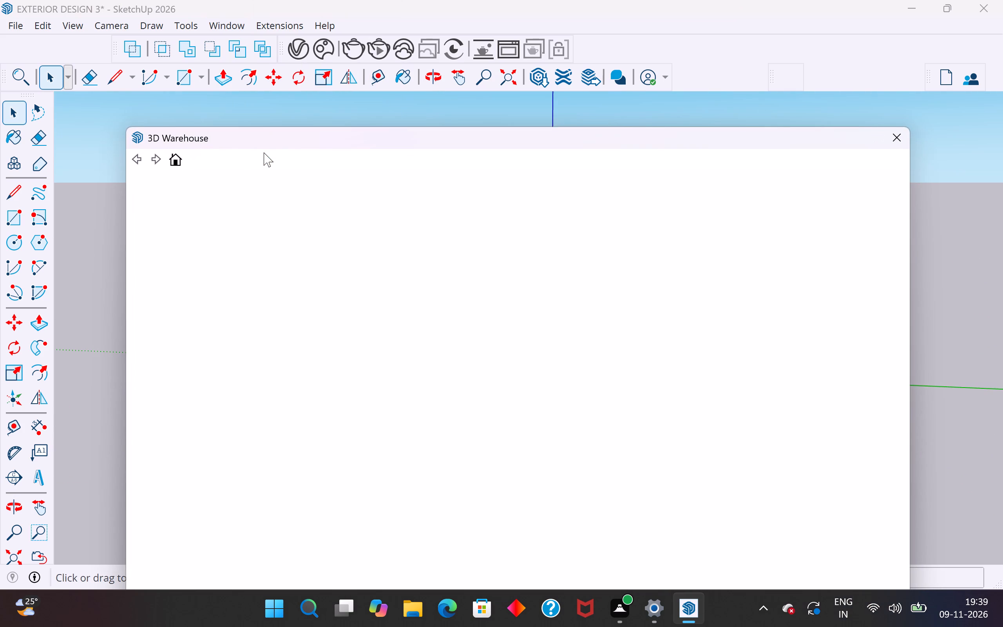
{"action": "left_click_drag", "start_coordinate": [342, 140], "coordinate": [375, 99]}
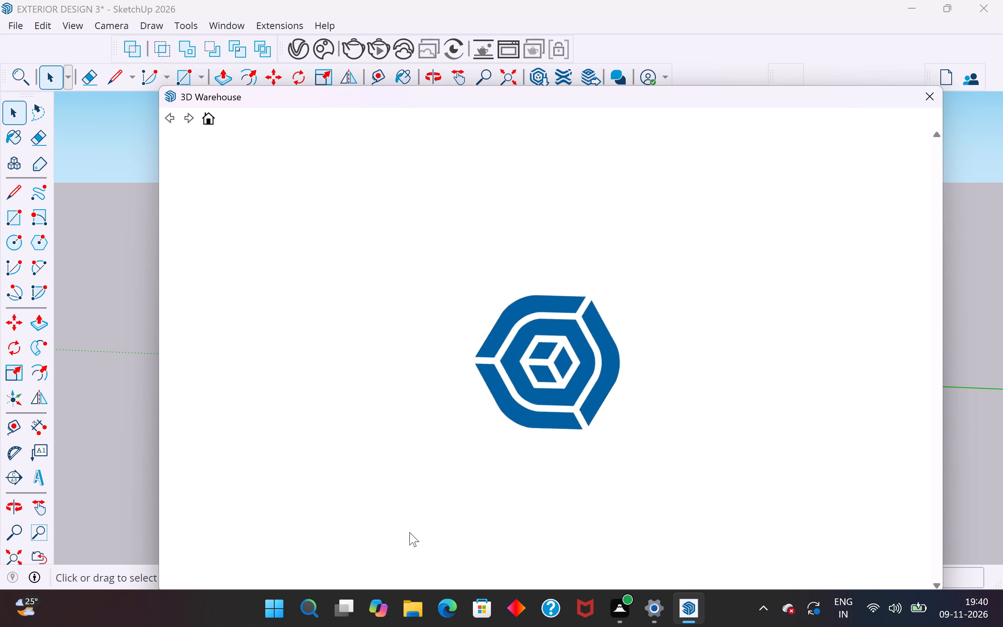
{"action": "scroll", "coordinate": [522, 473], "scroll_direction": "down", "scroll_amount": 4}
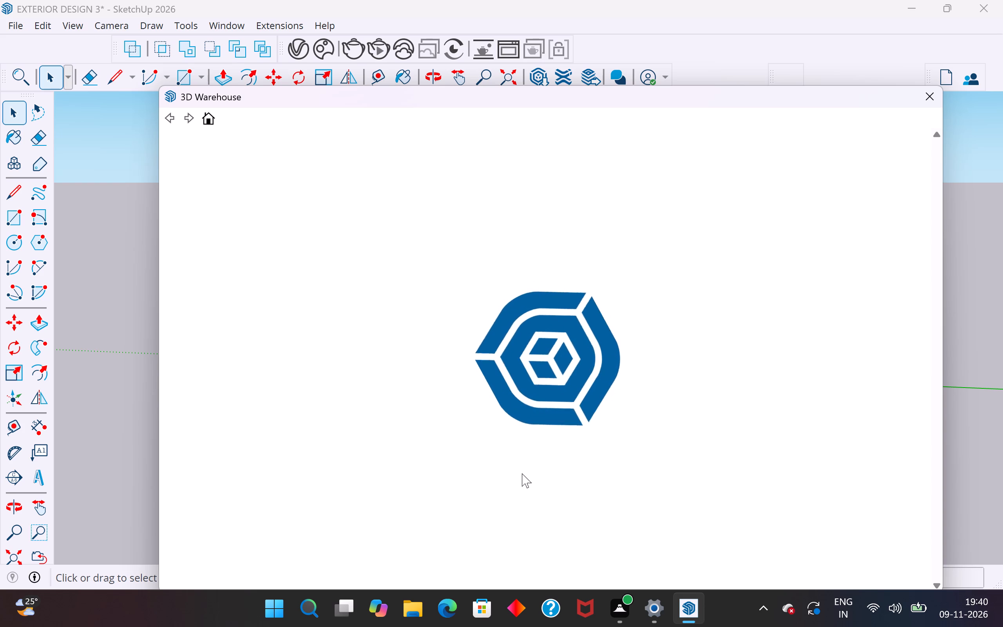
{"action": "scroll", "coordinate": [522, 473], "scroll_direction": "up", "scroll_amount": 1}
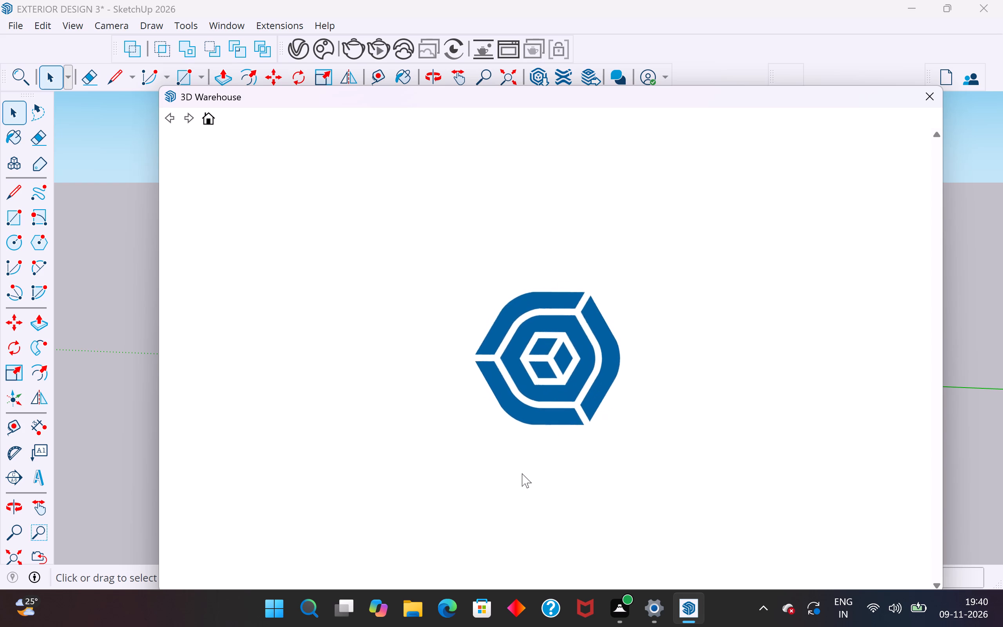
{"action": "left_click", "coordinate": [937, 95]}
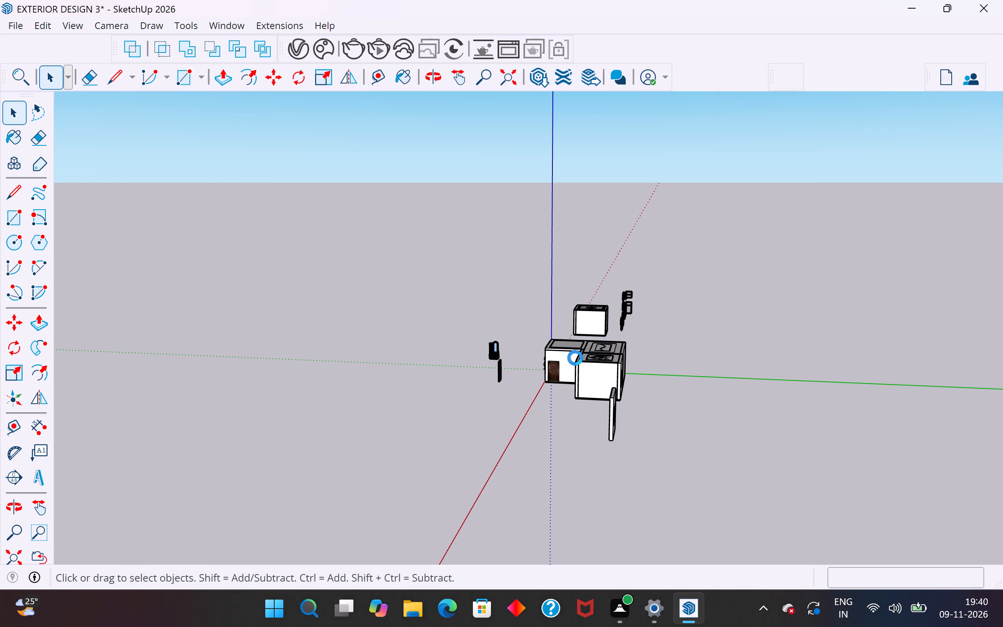
Examine the building's exterior walls, doors, windows and roof, along with the separate components placed around it.
{"action": "scroll", "coordinate": [493, 372], "scroll_direction": "up", "scroll_amount": 5}
{"action": "middle_click_drag", "start_coordinate": [557, 421], "coordinate": [832, 418]}
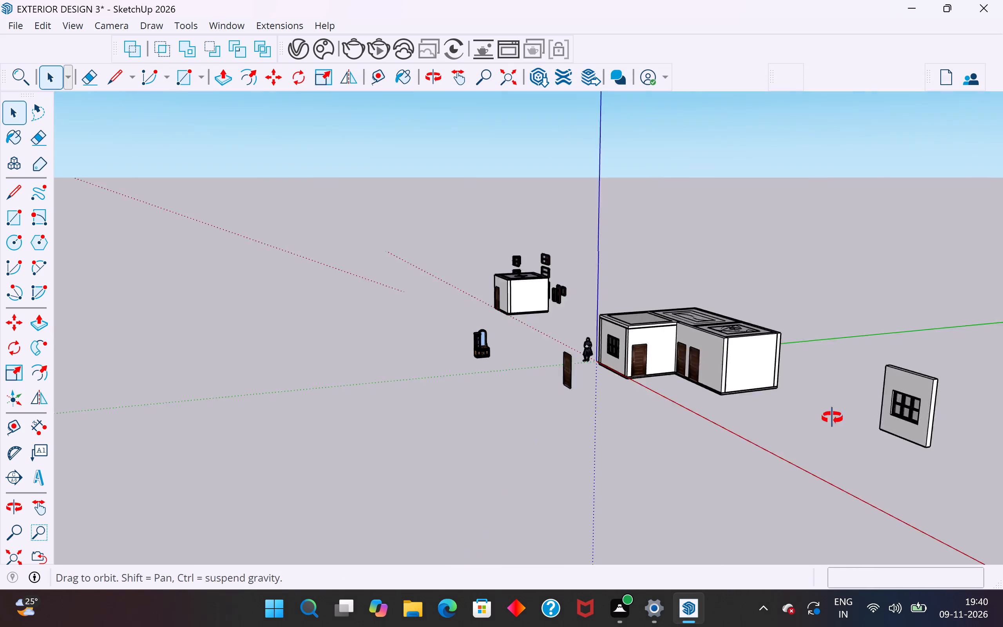
{"action": "middle_click_drag", "start_coordinate": [832, 418], "coordinate": [854, 412]}
{"action": "scroll", "coordinate": [775, 306], "scroll_direction": "up", "scroll_amount": 5}
{"action": "middle_click_drag", "start_coordinate": [636, 414], "coordinate": [800, 433]}
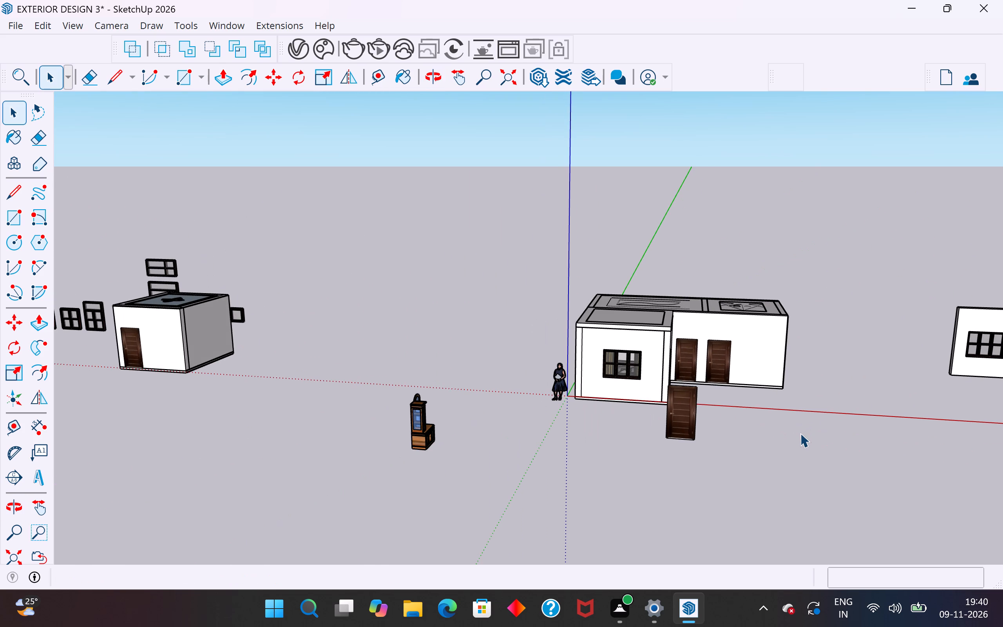
{"action": "left_click", "coordinate": [553, 472]}
{"action": "scroll", "coordinate": [287, 401], "scroll_direction": "down", "scroll_amount": 6}
{"action": "middle_click_drag", "start_coordinate": [547, 475], "coordinate": [666, 474]}
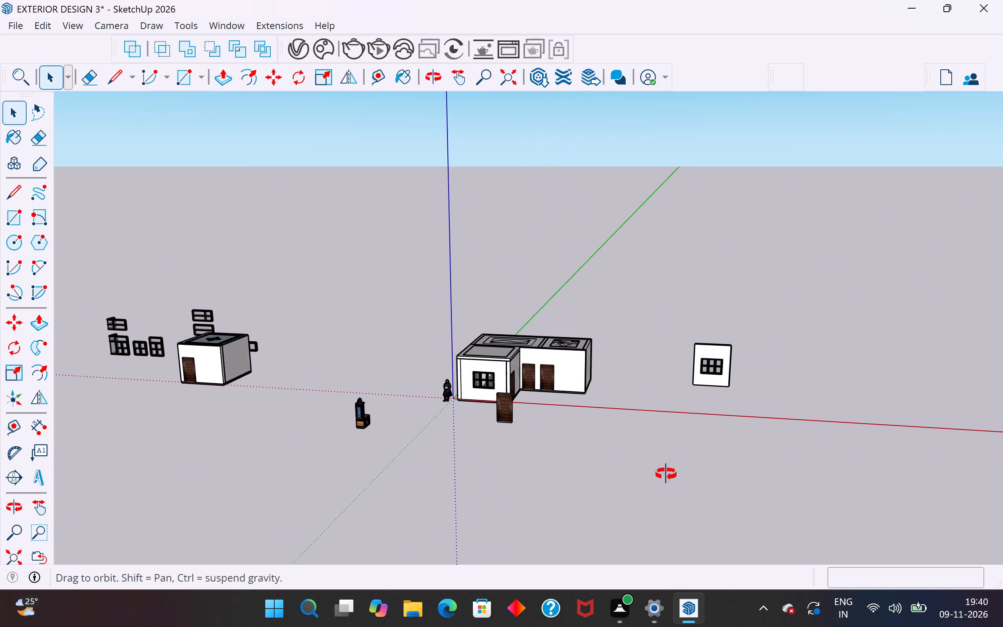
{"action": "middle_click_drag", "start_coordinate": [666, 474], "coordinate": [683, 473]}
{"action": "scroll", "coordinate": [554, 395], "scroll_direction": "up", "scroll_amount": 11}
{"action": "middle_click_drag", "start_coordinate": [581, 356], "coordinate": [562, 430]}
{"action": "scroll", "coordinate": [594, 387], "scroll_direction": "up", "scroll_amount": 4}
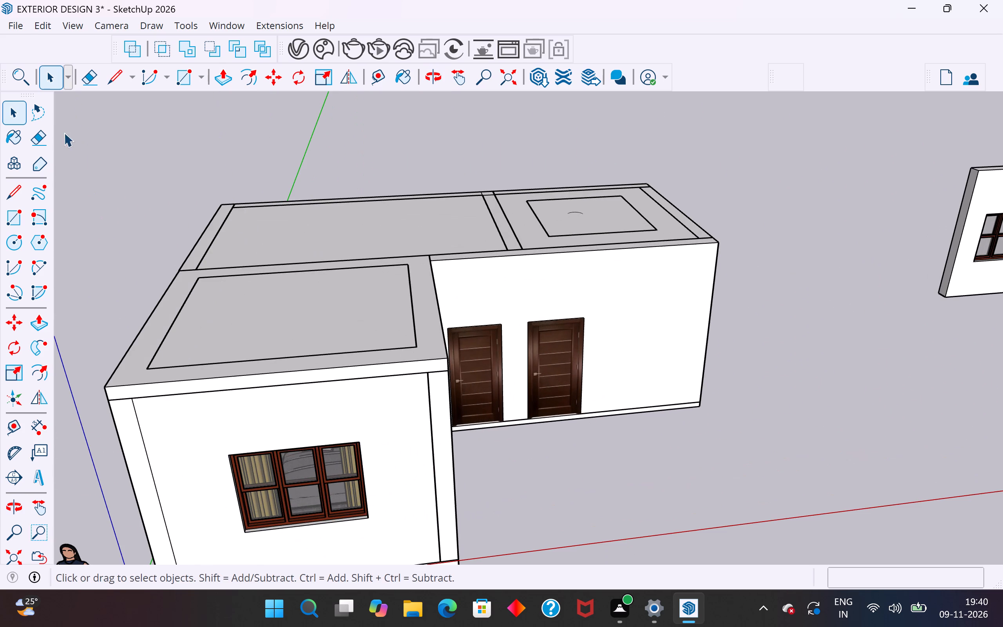
Save the model as EXTERIOR DESIGN 3 in the Sketchup intership file folder, replacing the existing file.
{"action": "left_click", "coordinate": [18, 20]}
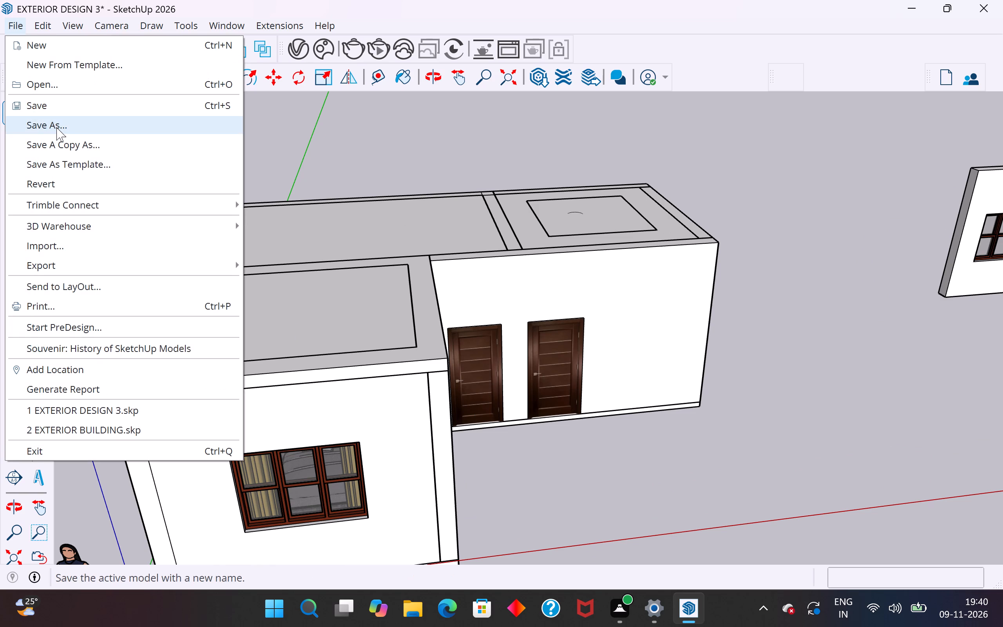
{"action": "left_click", "coordinate": [56, 127]}
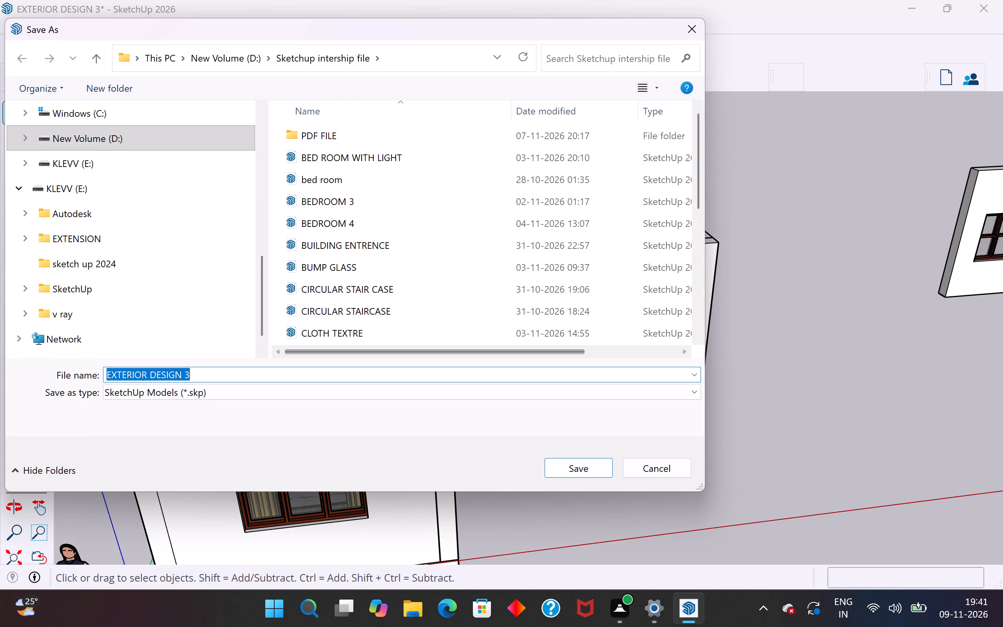
{"action": "left_click", "coordinate": [596, 468]}
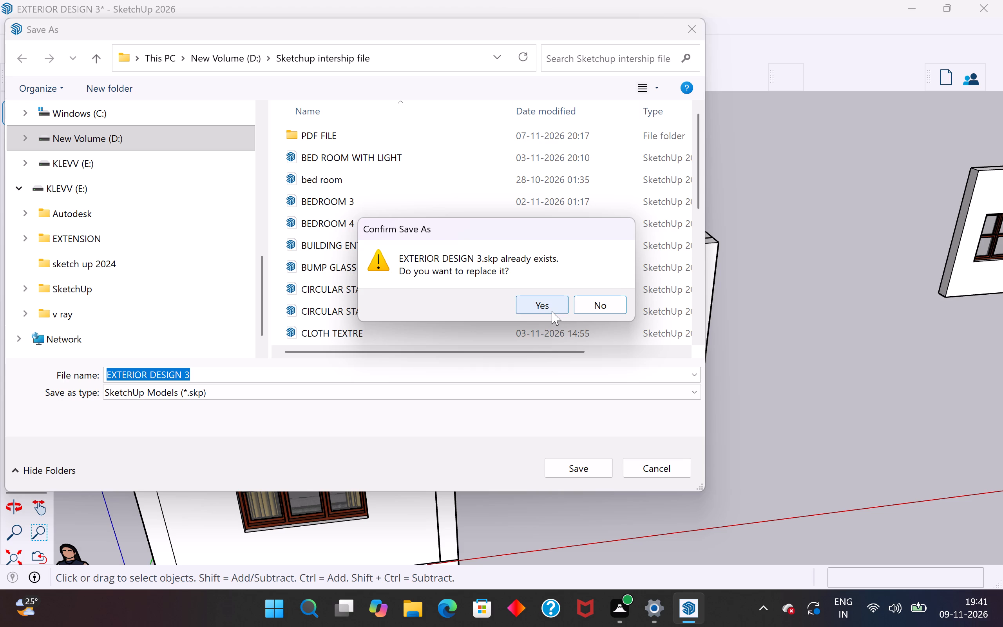
{"action": "left_click", "coordinate": [552, 311]}
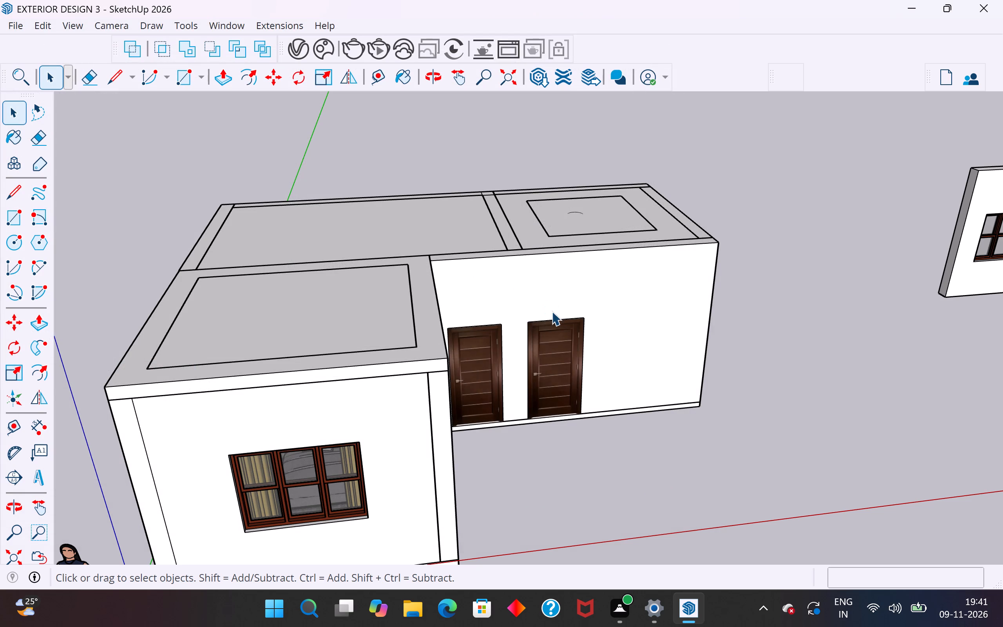
Close SketchUp with the saved EXTERIOR DESIGN 3 model.
{"action": "scroll", "coordinate": [495, 446], "scroll_direction": "down", "scroll_amount": 5}
{"action": "middle_click_drag", "start_coordinate": [568, 431], "coordinate": [568, 440]}
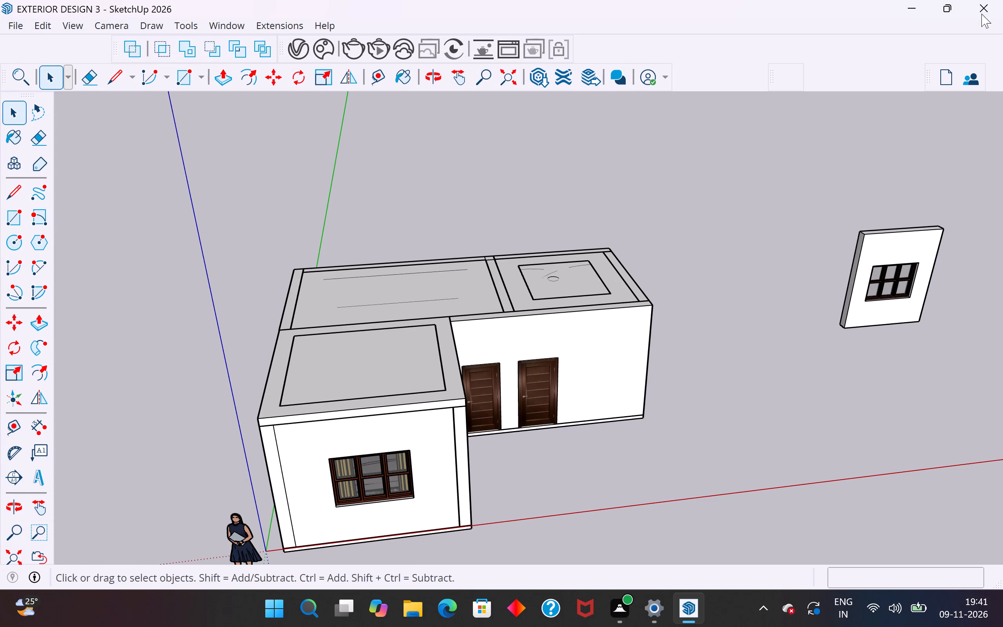
{"action": "left_click", "coordinate": [983, 12]}
{"action": "scroll", "coordinate": [462, 455], "scroll_direction": "down", "scroll_amount": 5}
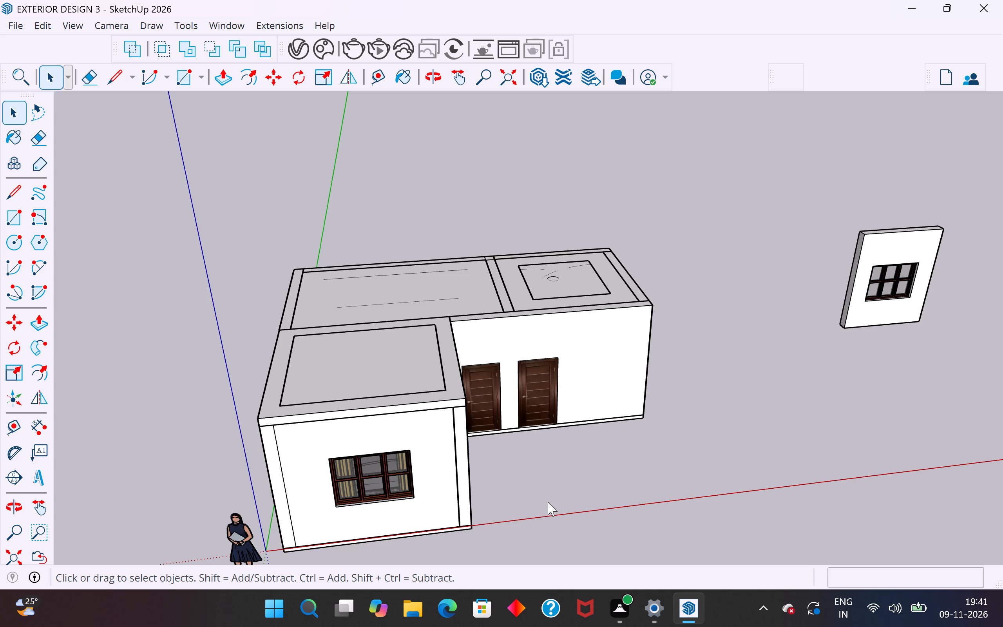
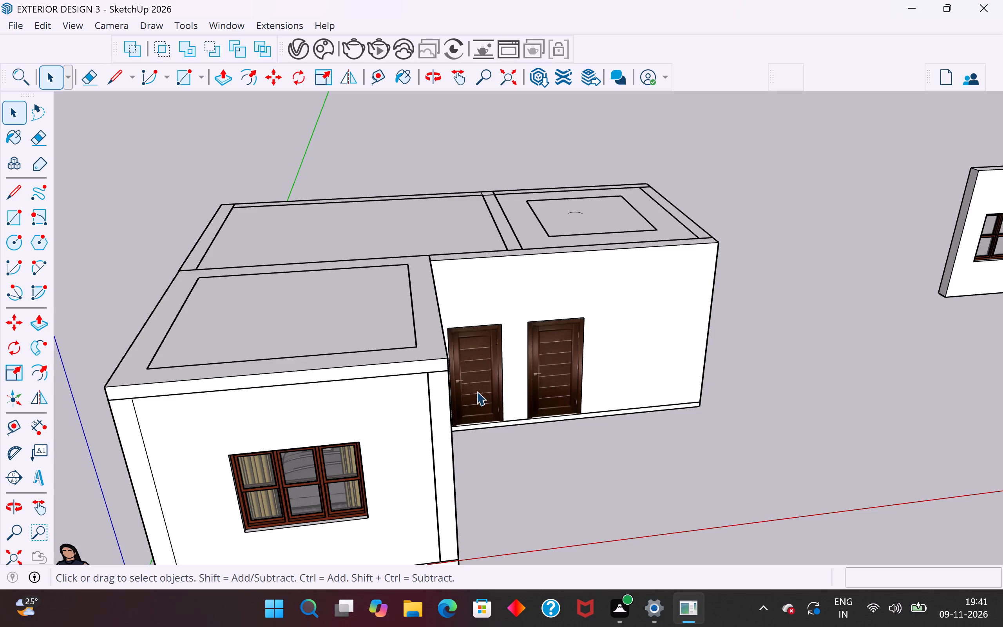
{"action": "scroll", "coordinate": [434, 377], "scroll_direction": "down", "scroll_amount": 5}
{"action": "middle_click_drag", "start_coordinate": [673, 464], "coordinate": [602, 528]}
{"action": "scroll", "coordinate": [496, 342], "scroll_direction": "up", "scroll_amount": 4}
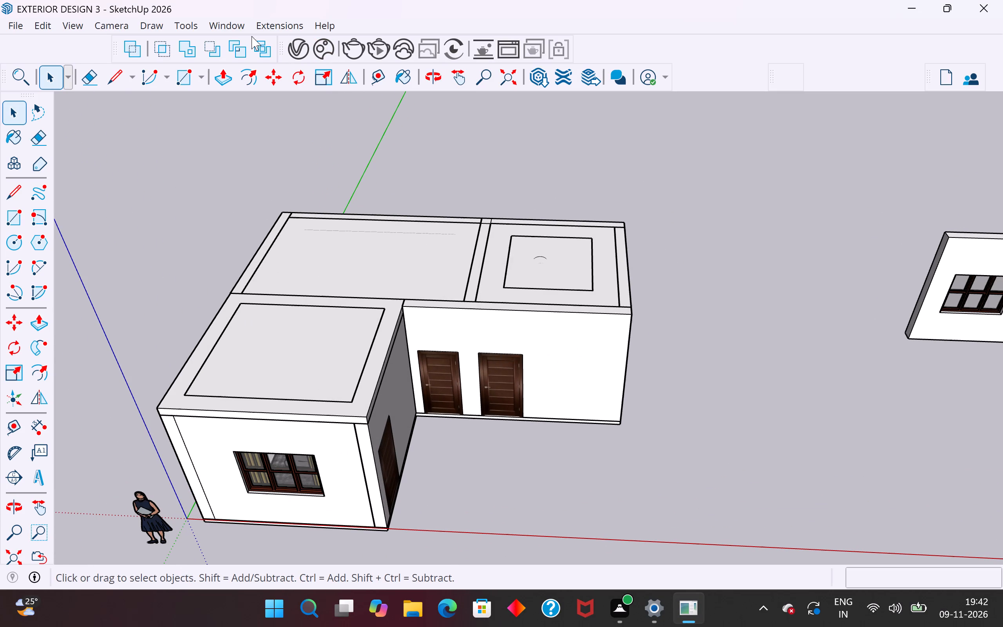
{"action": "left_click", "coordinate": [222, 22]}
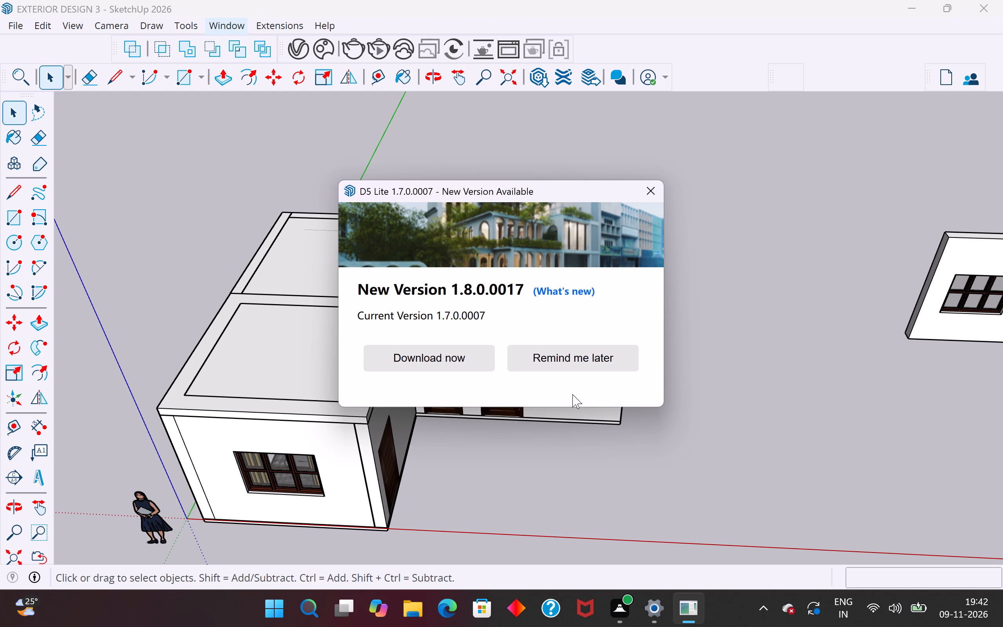
Start the download of D5 Lite version 1.8.0.0017 and switch to the D5 launcher.
{"action": "left_click", "coordinate": [467, 364]}
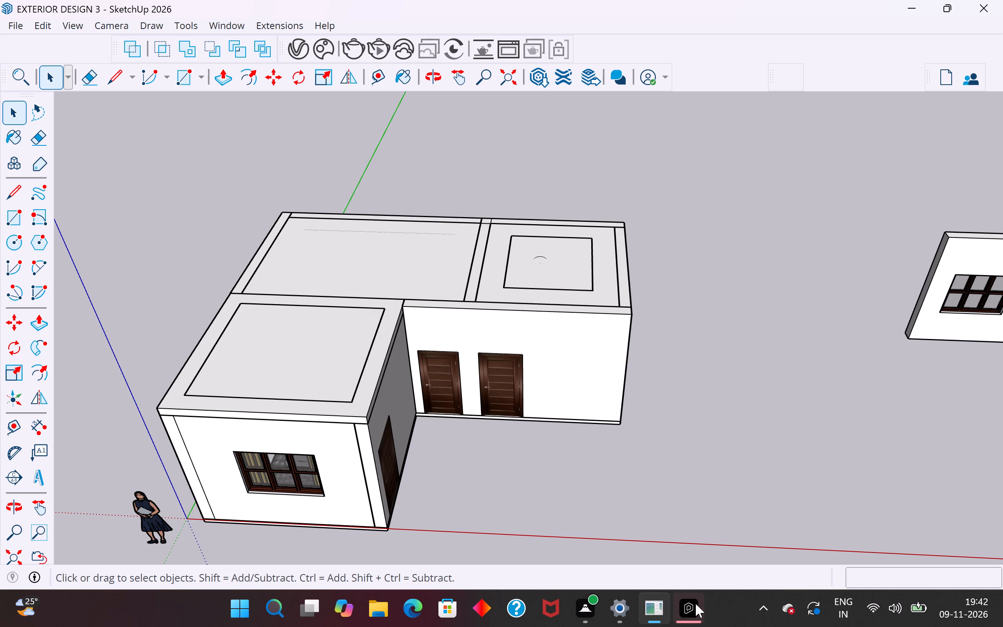
{"action": "left_click", "coordinate": [695, 603]}
Look through the Lite workflow page, opening the D5 Lite introduction in the browser and closing it again.
{"action": "scroll", "coordinate": [324, 460], "scroll_direction": "up", "scroll_amount": 4}
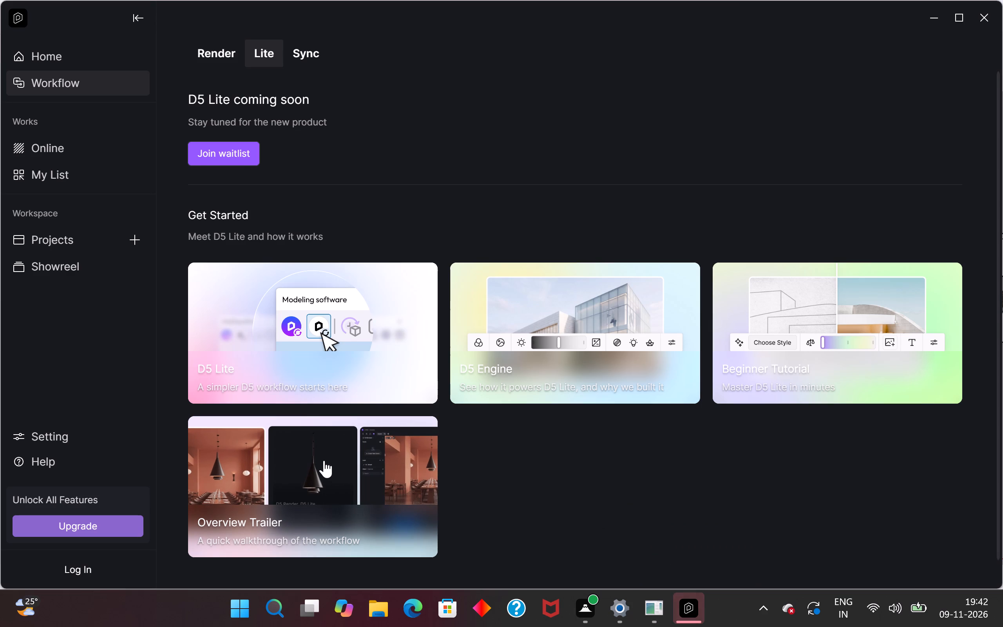
{"action": "scroll", "coordinate": [324, 460], "scroll_direction": "down", "scroll_amount": 8}
{"action": "scroll", "coordinate": [324, 460], "scroll_direction": "up", "scroll_amount": 4}
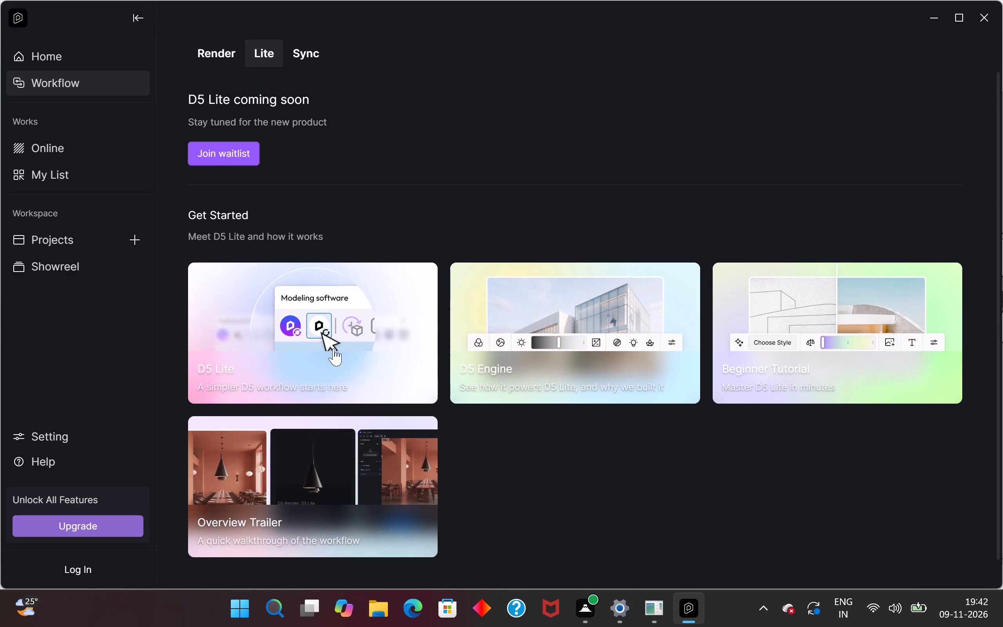
{"action": "left_click", "coordinate": [333, 348]}
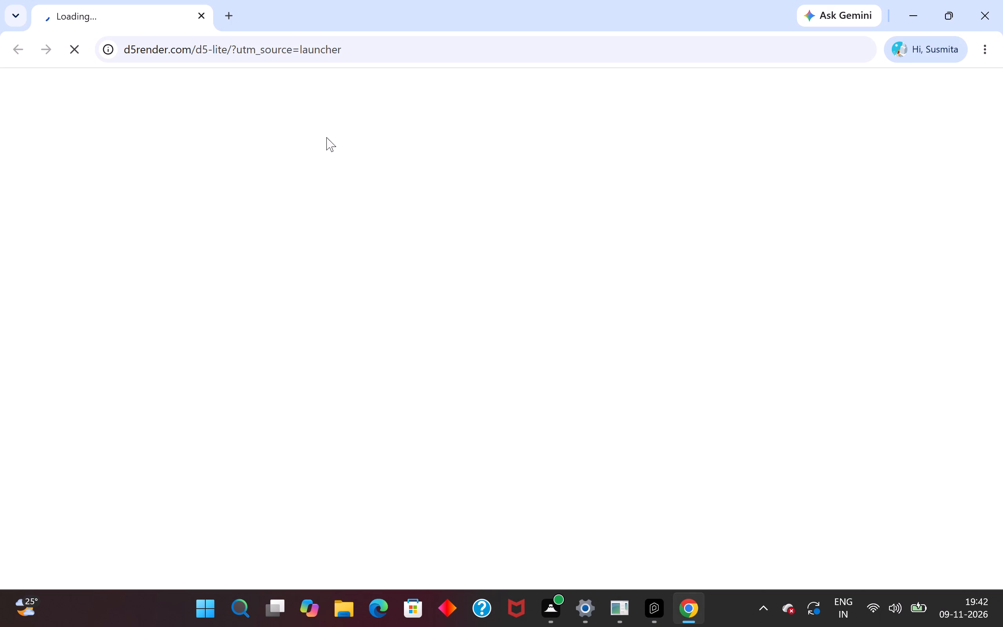
{"action": "left_click", "coordinate": [985, 23]}
{"action": "scroll", "coordinate": [570, 497], "scroll_direction": "down", "scroll_amount": 4}
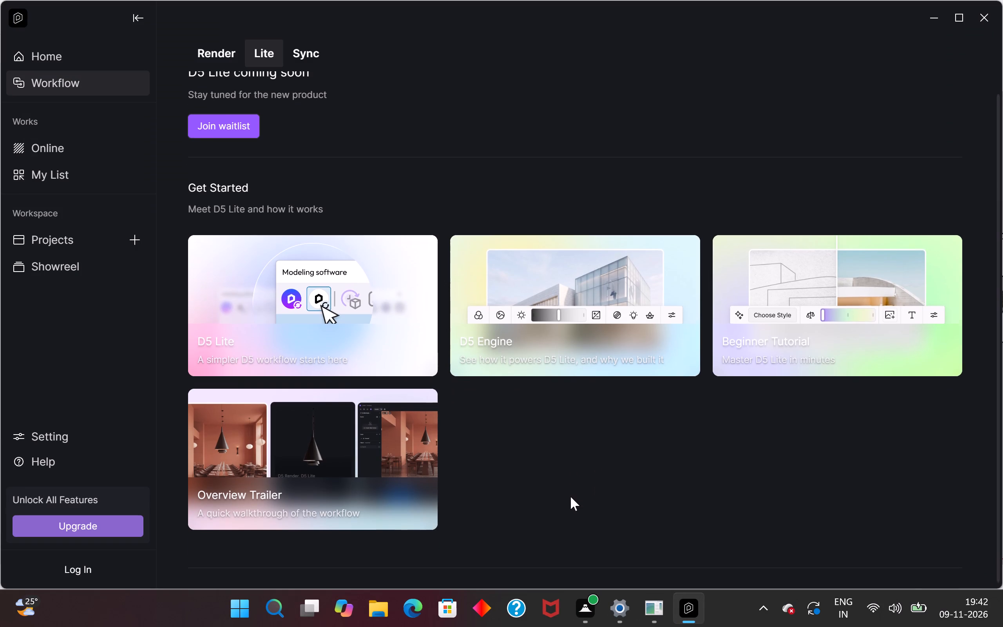
{"action": "scroll", "coordinate": [570, 497], "scroll_direction": "down", "scroll_amount": 1}
{"action": "scroll", "coordinate": [483, 402], "scroll_direction": "up", "scroll_amount": 4}
{"action": "scroll", "coordinate": [412, 355], "scroll_direction": "up", "scroll_amount": 4}
Check the D5 launcher's online model and material library, and return to the house model in SketchUp.
{"action": "left_click", "coordinate": [88, 56]}
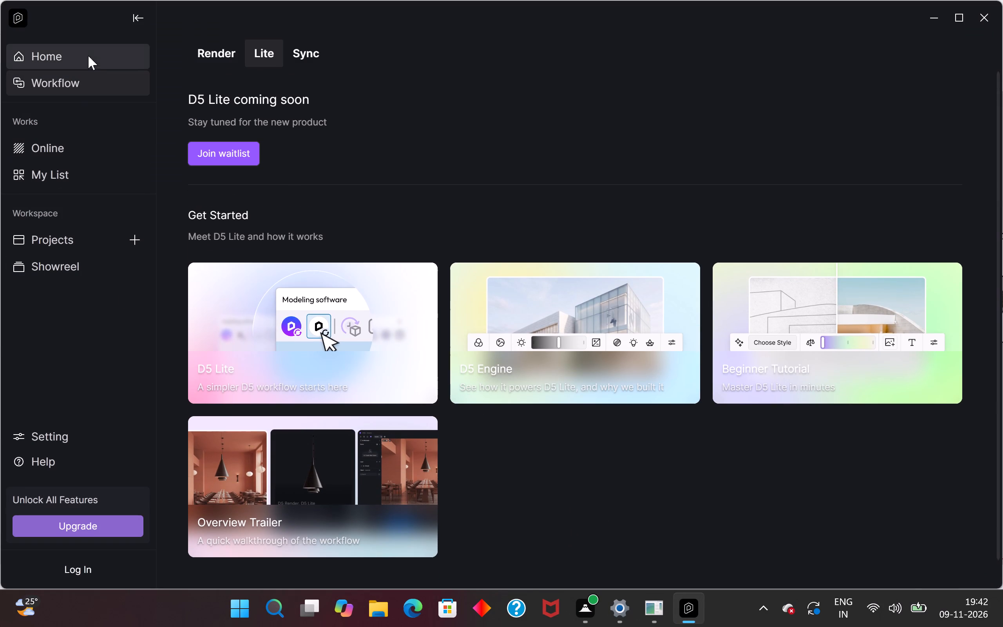
{"action": "left_click", "coordinate": [70, 143]}
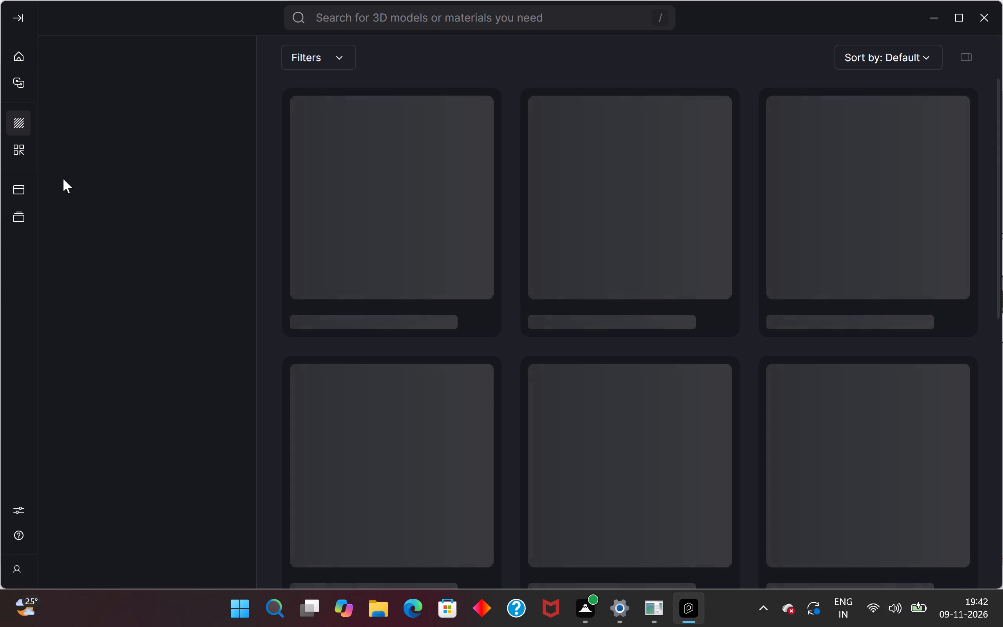
{"action": "left_click", "coordinate": [929, 22]}
{"action": "scroll", "coordinate": [578, 453], "scroll_direction": "down", "scroll_amount": 4}
{"action": "scroll", "coordinate": [578, 453], "scroll_direction": "up", "scroll_amount": 3}
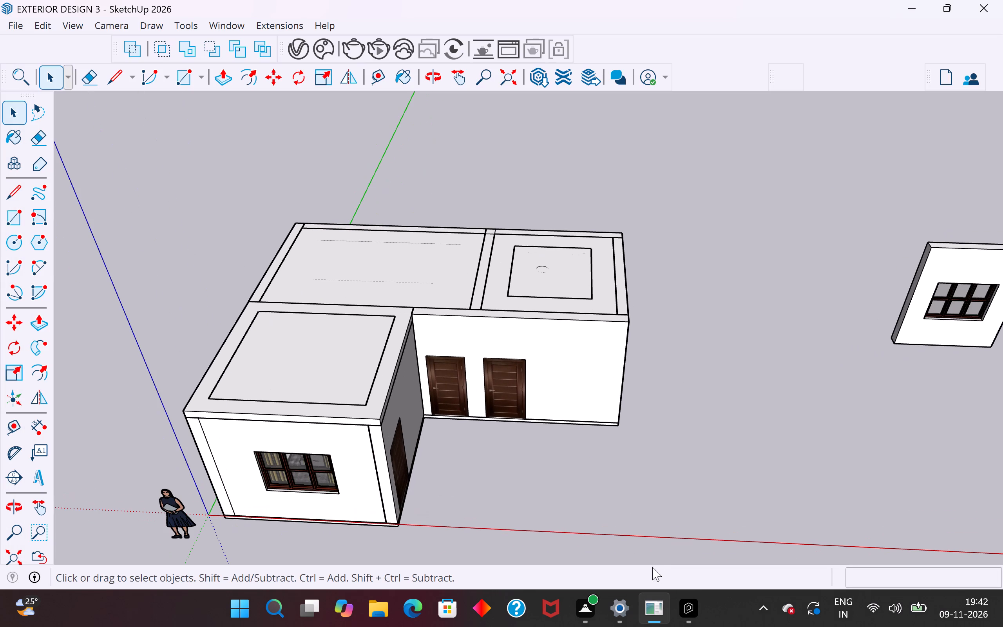
{"action": "left_click", "coordinate": [683, 607]}
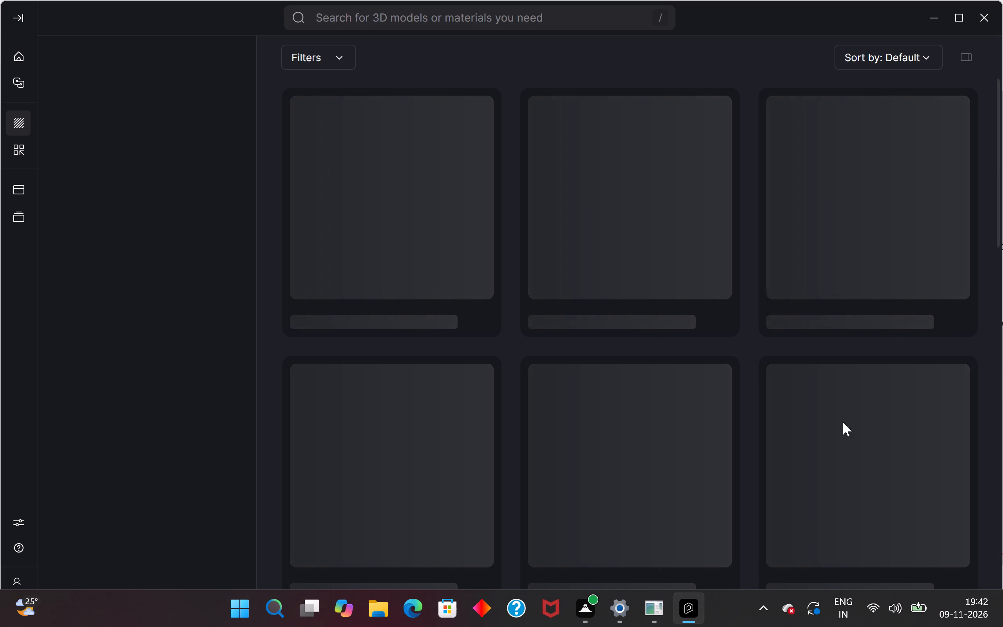
{"action": "left_click", "coordinate": [926, 16]}
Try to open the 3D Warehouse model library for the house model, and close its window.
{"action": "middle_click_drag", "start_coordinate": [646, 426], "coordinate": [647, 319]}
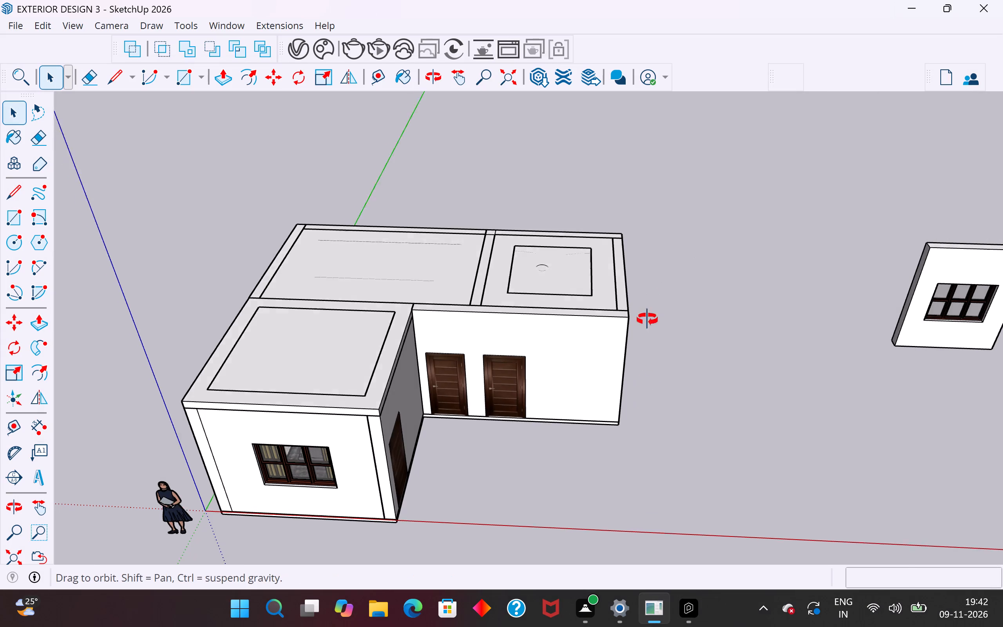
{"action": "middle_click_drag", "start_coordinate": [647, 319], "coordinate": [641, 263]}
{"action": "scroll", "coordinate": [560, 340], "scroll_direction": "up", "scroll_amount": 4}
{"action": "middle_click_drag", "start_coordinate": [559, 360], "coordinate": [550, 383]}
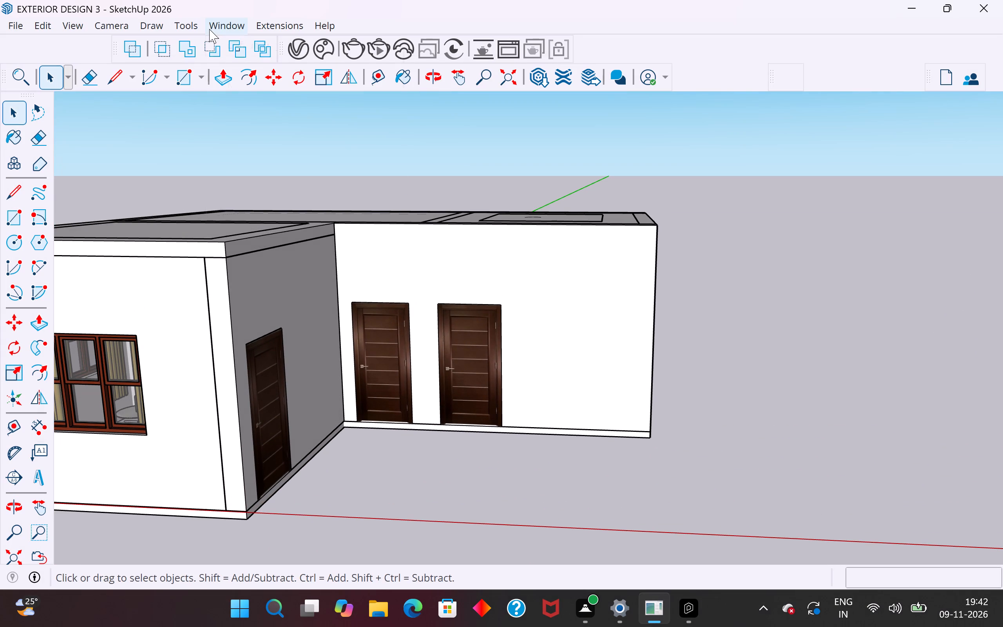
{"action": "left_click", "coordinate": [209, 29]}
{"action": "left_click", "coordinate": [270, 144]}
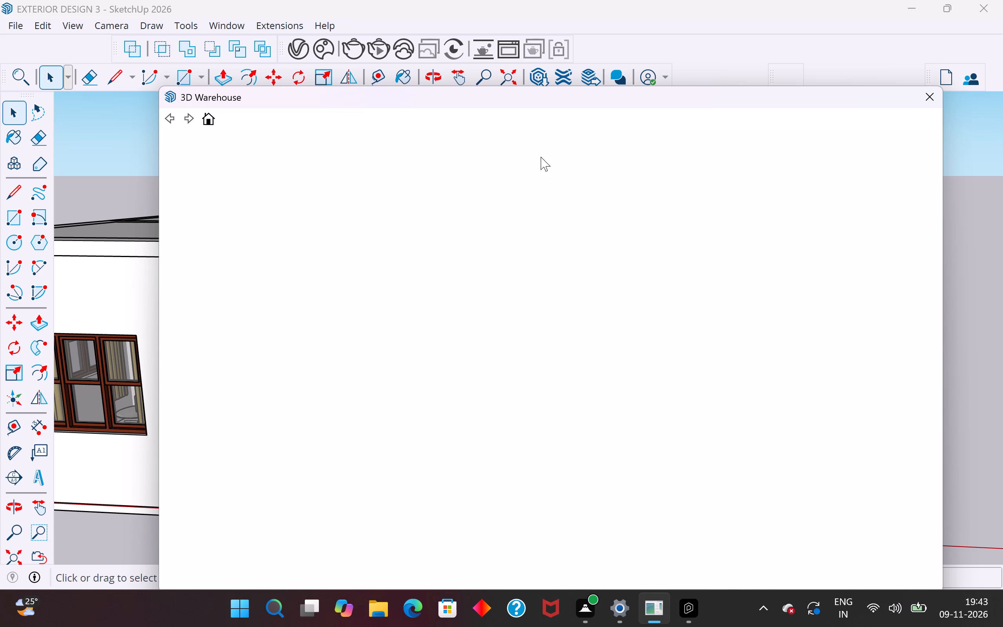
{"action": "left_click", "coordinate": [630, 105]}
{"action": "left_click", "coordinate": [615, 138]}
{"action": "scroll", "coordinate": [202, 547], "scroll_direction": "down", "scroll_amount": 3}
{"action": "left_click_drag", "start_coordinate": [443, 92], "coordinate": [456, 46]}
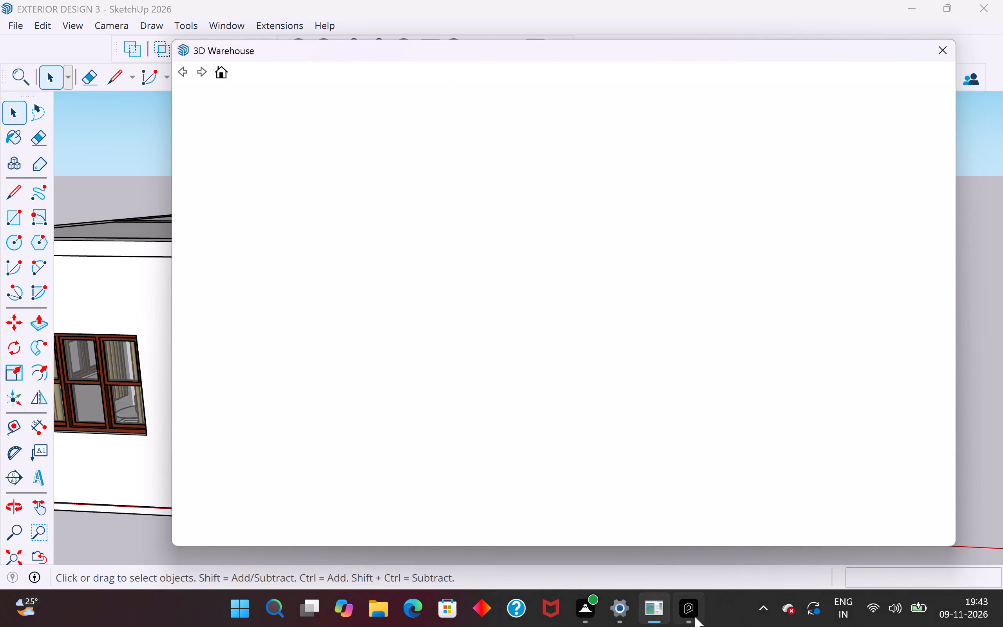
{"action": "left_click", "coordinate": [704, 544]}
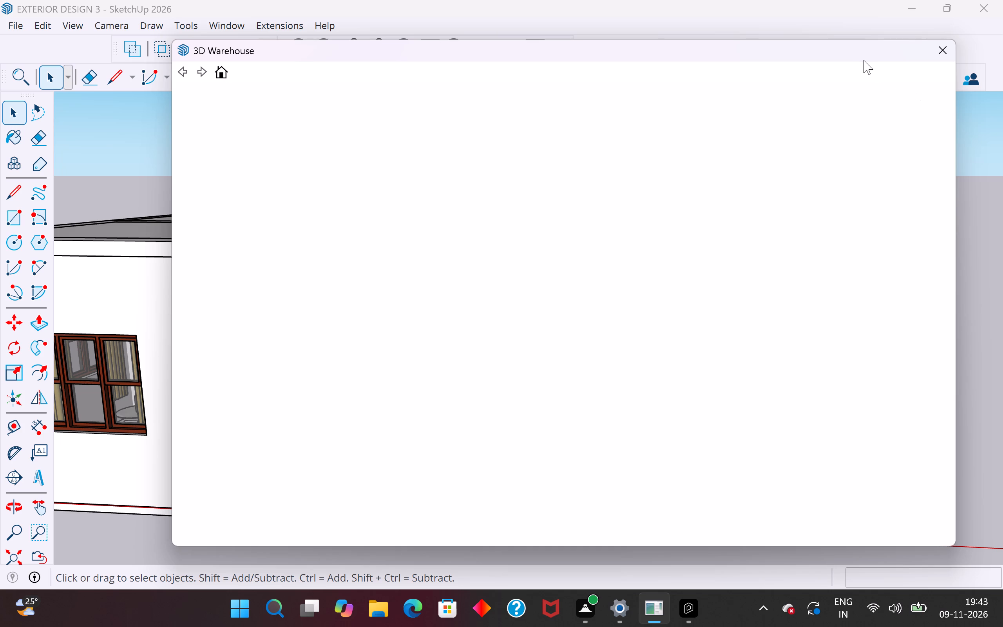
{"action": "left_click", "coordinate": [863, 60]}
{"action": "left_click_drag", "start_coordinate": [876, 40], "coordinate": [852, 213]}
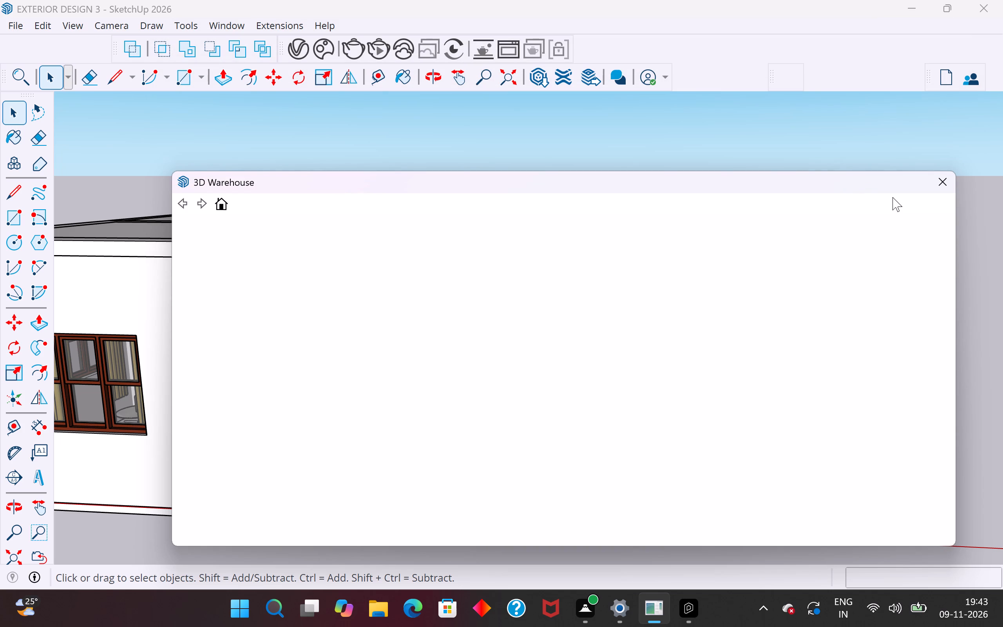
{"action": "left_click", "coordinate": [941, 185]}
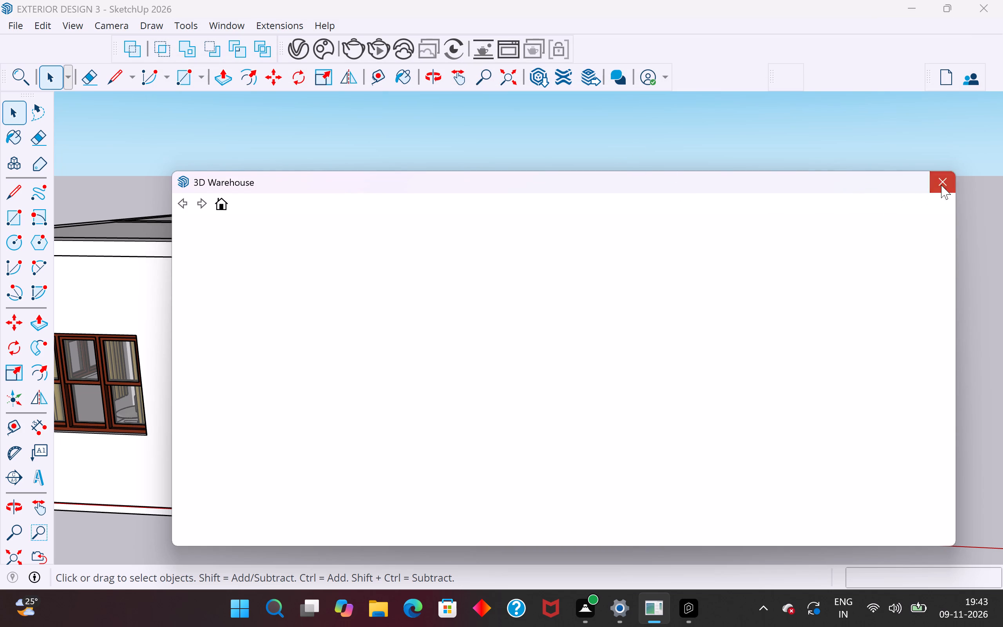
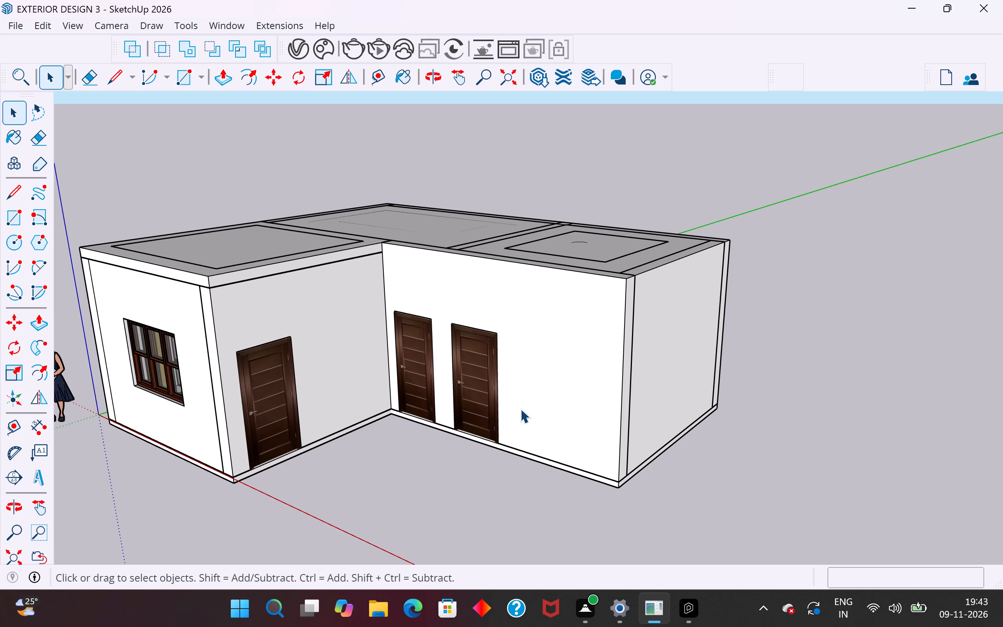
Examine the house model from the front and from above, together with the separate wall piece with the window.
{"action": "scroll", "coordinate": [661, 390], "scroll_direction": "down", "scroll_amount": 4}
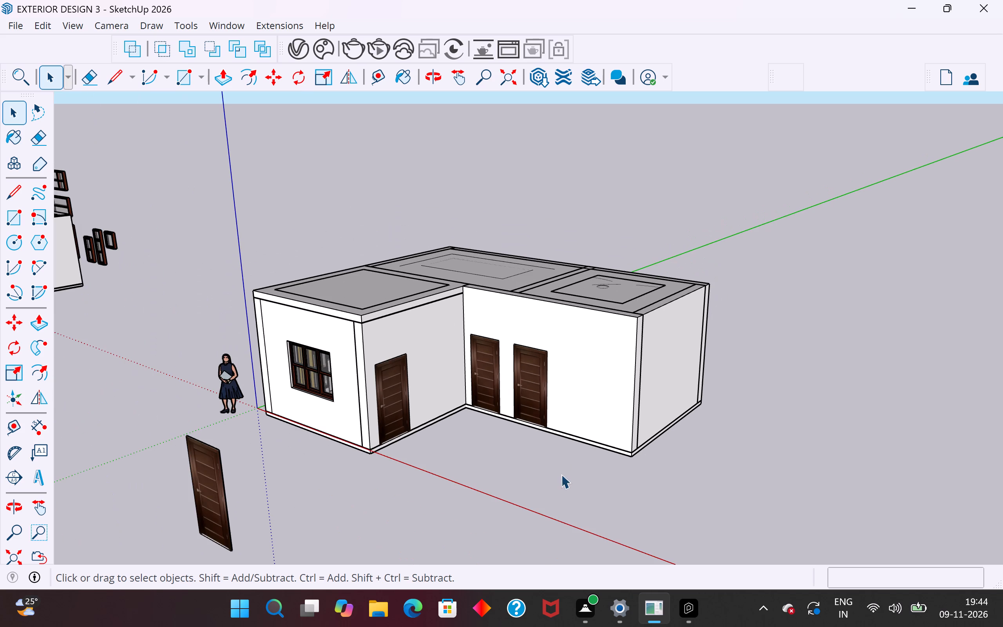
{"action": "left_click", "coordinate": [561, 474]}
{"action": "middle_click_drag", "start_coordinate": [546, 442], "coordinate": [709, 530]}
{"action": "scroll", "coordinate": [390, 384], "scroll_direction": "down", "scroll_amount": 6}
{"action": "middle_click_drag", "start_coordinate": [386, 396], "coordinate": [512, 429]}
{"action": "scroll", "coordinate": [665, 353], "scroll_direction": "up", "scroll_amount": 2}
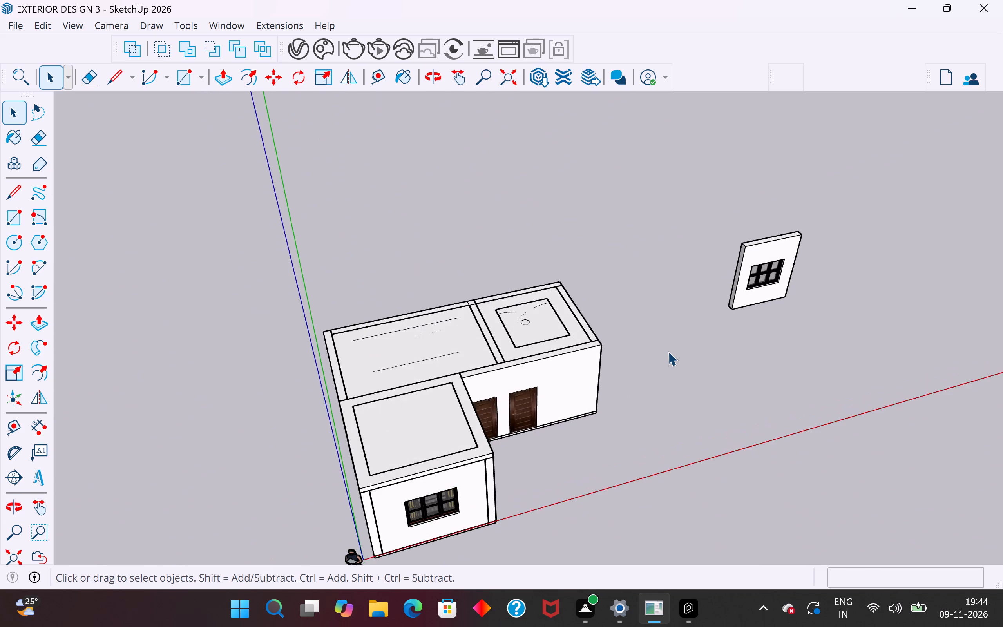
{"action": "scroll", "coordinate": [668, 352], "scroll_direction": "up", "scroll_amount": 3}
{"action": "middle_click_drag", "start_coordinate": [667, 349], "coordinate": [591, 302]}
{"action": "scroll", "coordinate": [596, 295], "scroll_direction": "up", "scroll_amount": 3}
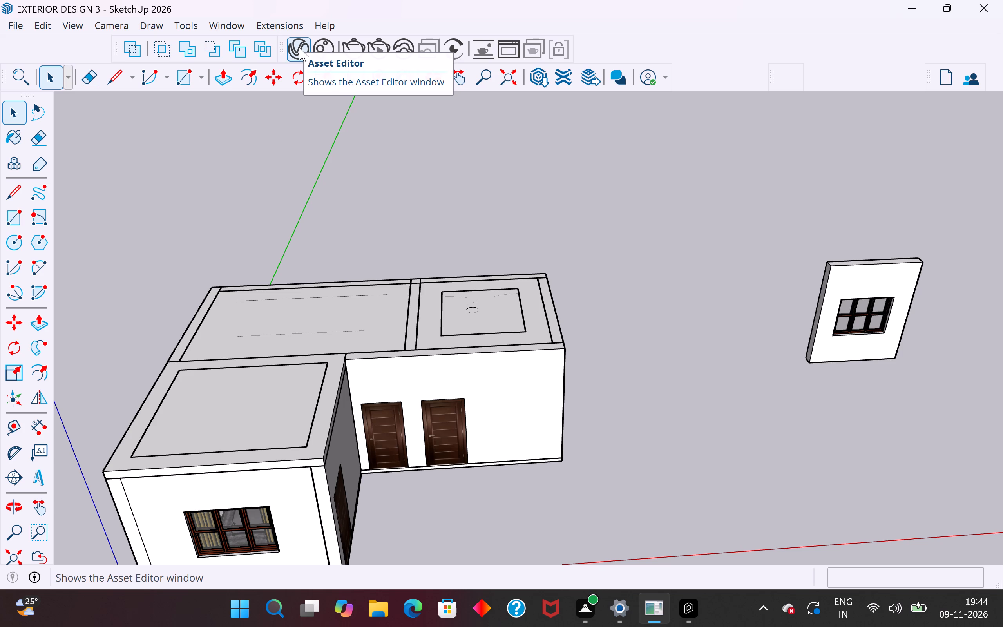
Open the 3D Warehouse model library again, move its window higher and enlarge it downward.
{"action": "left_click", "coordinate": [237, 20]}
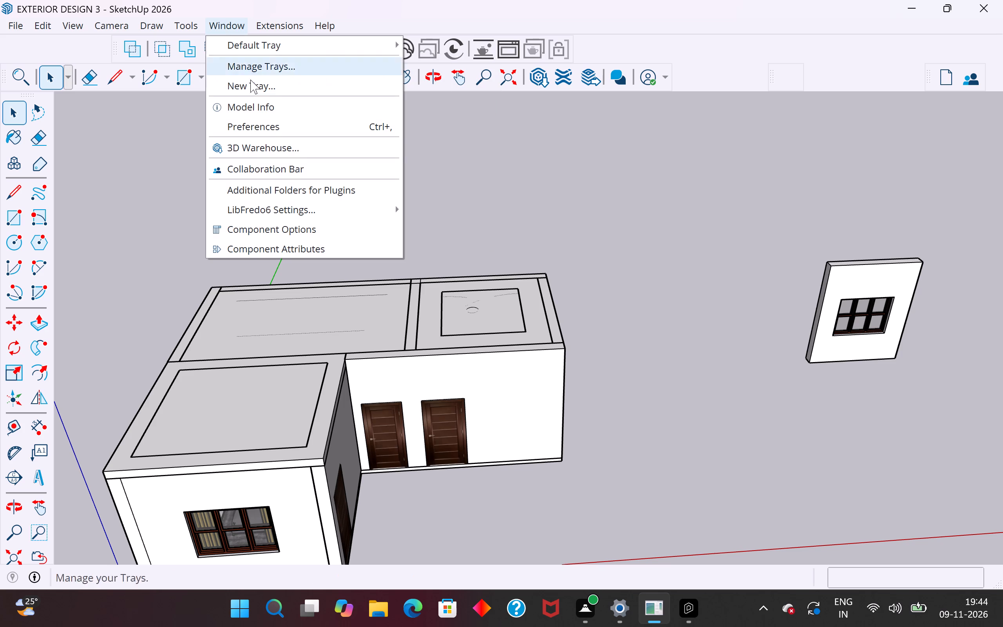
{"action": "left_click", "coordinate": [279, 146]}
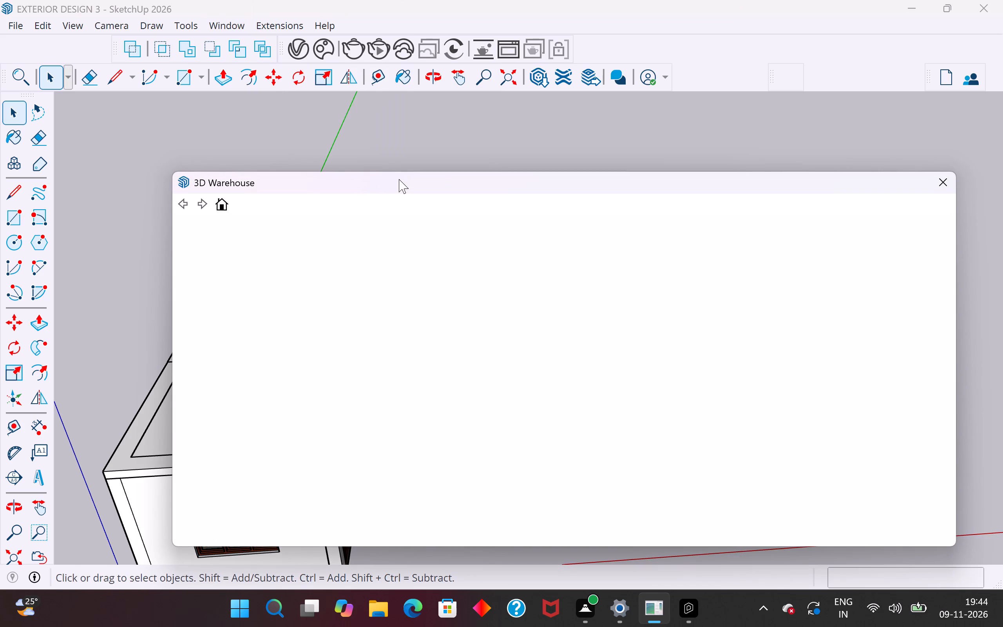
{"action": "left_click_drag", "start_coordinate": [399, 179], "coordinate": [385, 114]}
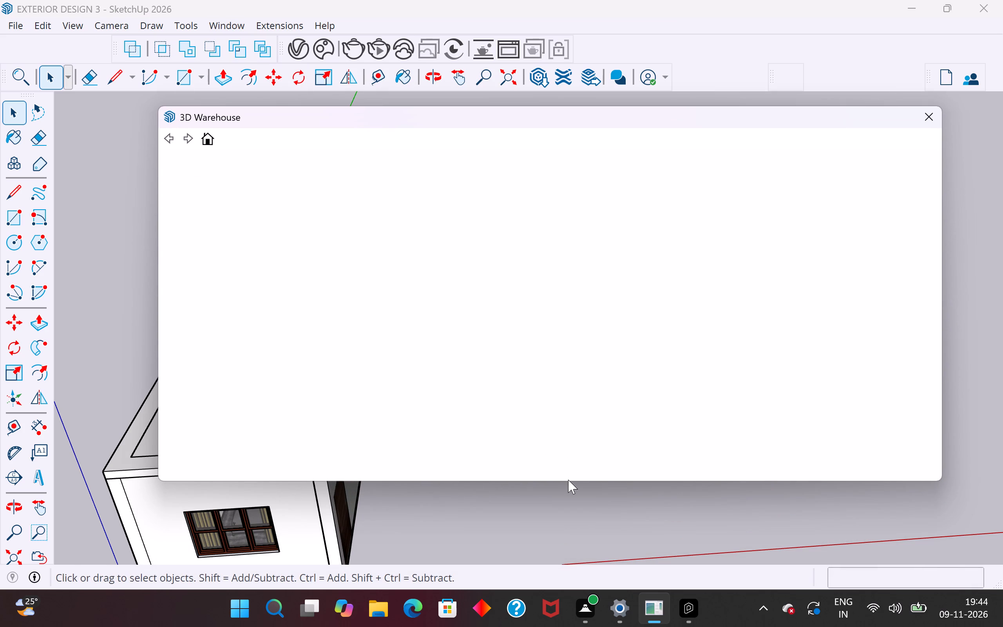
{"action": "left_click_drag", "start_coordinate": [568, 484], "coordinate": [576, 542]}
{"action": "scroll", "coordinate": [558, 408], "scroll_direction": "down", "scroll_amount": 4}
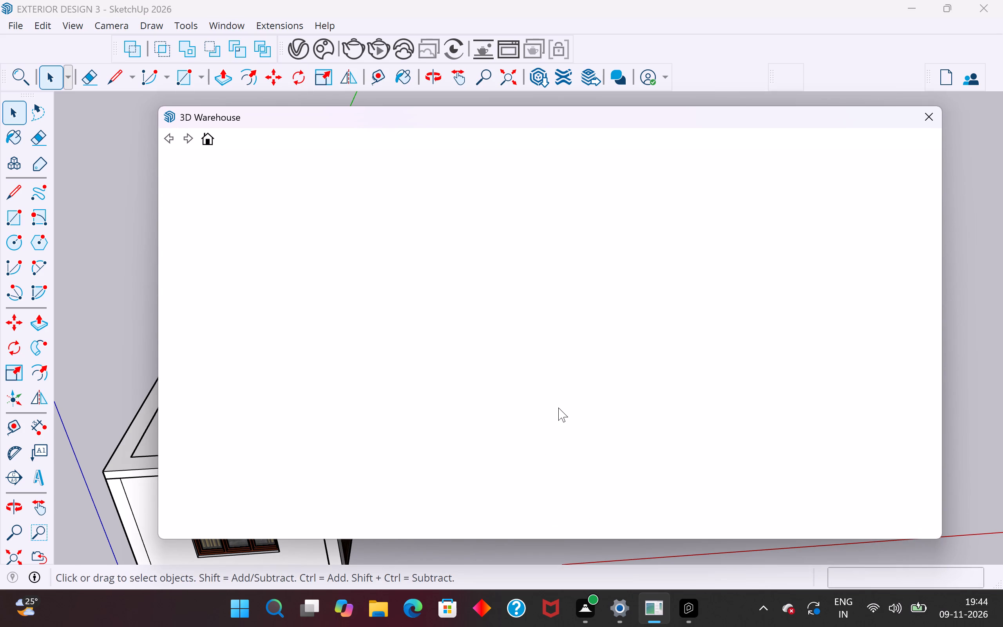
{"action": "scroll", "coordinate": [558, 408], "scroll_direction": "up", "scroll_amount": 3}
{"action": "left_click_drag", "start_coordinate": [592, 539], "coordinate": [595, 568]}
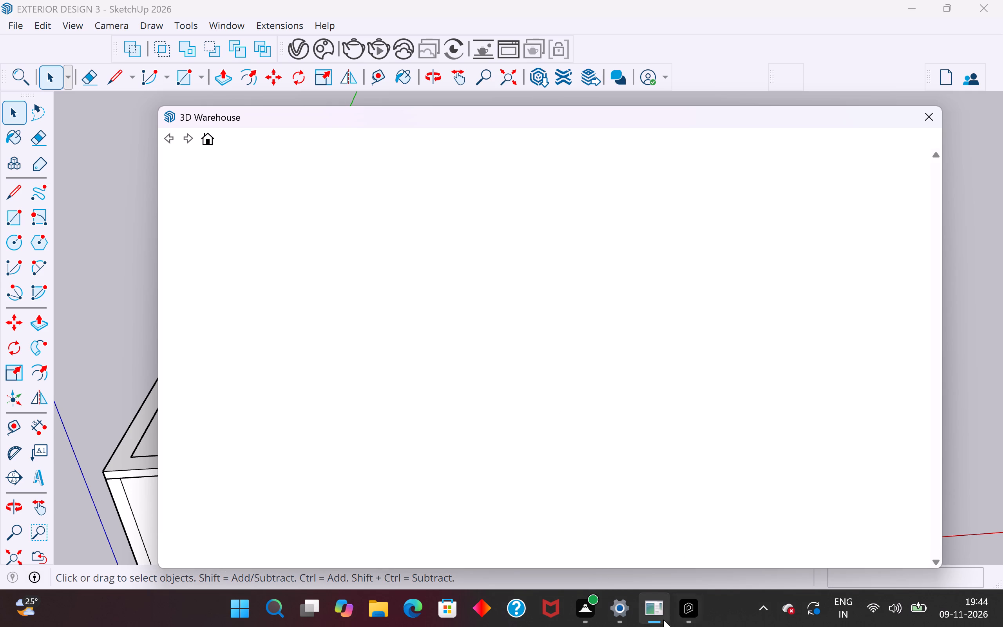
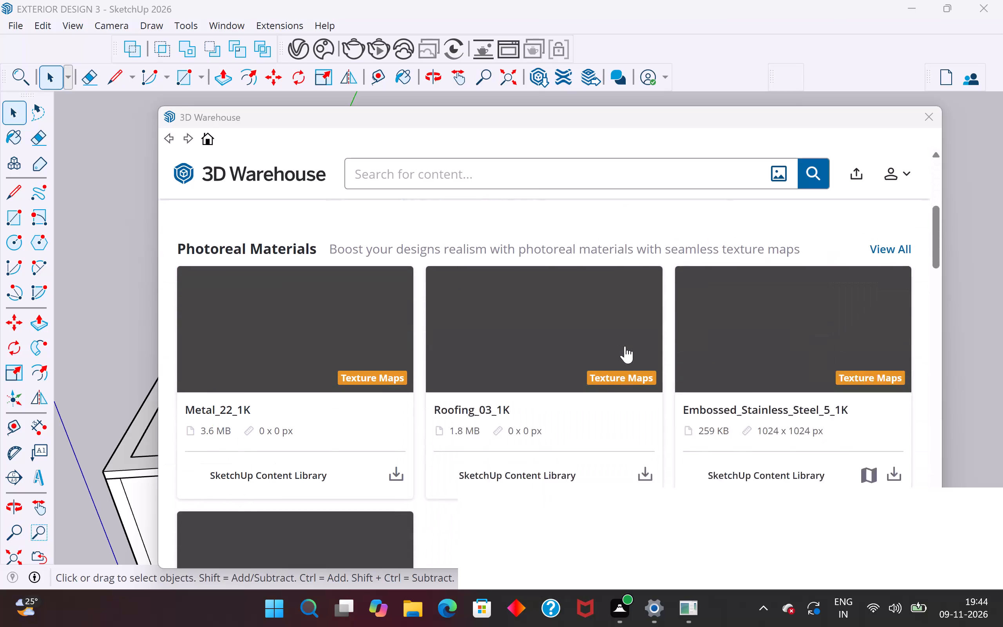
Look through the 3D Warehouse home page content below the Photoreal Materials section.
{"action": "scroll", "coordinate": [625, 346], "scroll_direction": "down", "scroll_amount": 4}
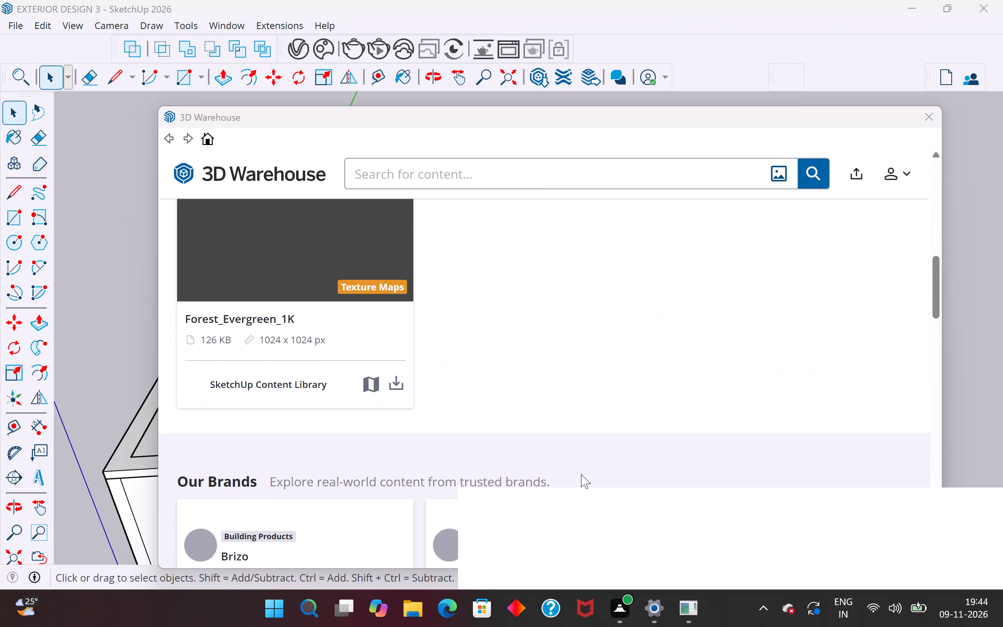
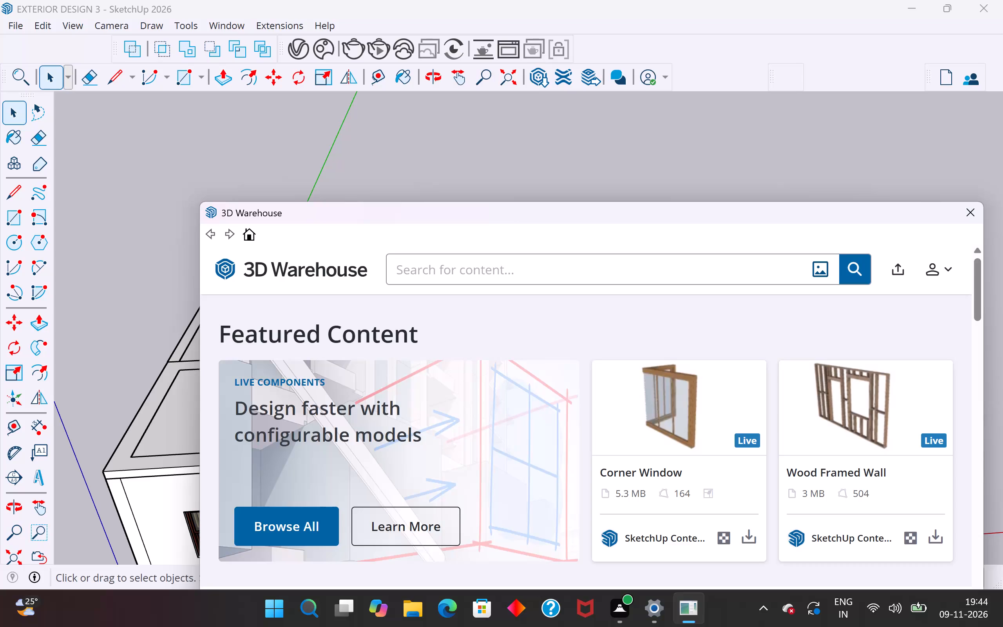
Search the 3D Warehouse for KITCHEN SET.
{"action": "type", "text": "KITCHEN D"}
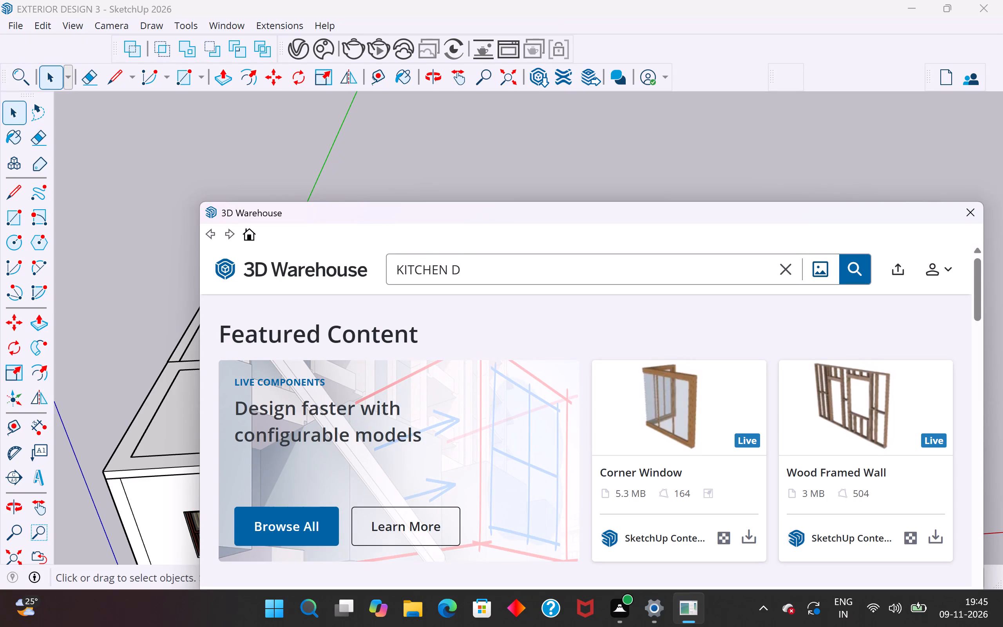
{"action": "key", "text": "BackSpace"}
{"action": "type", "text": "SET"}
{"action": "left_click", "coordinate": [851, 268]}
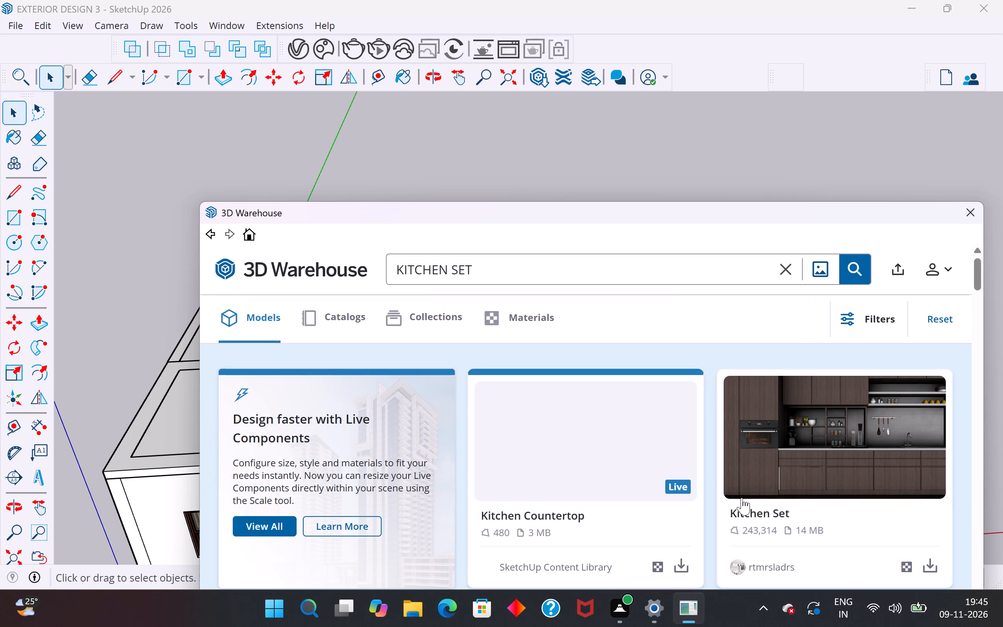
Look through the KITCHEN SET model results for a kitchen suitable for the house.
{"action": "scroll", "coordinate": [742, 498], "scroll_direction": "down", "scroll_amount": 1}
{"action": "scroll", "coordinate": [742, 498], "scroll_direction": "up", "scroll_amount": 3}
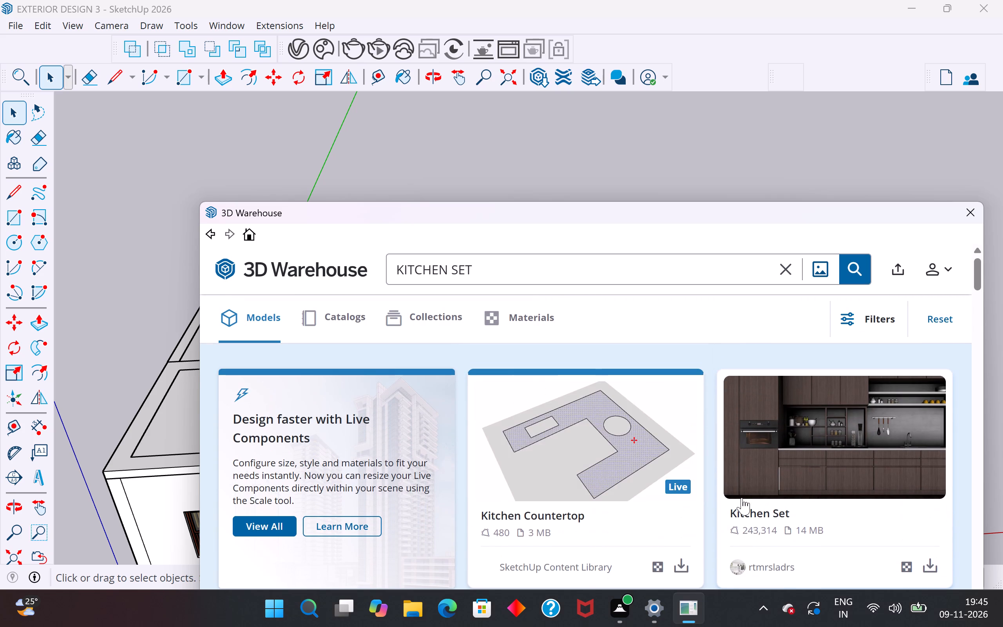
{"action": "scroll", "coordinate": [742, 498], "scroll_direction": "down", "scroll_amount": 2}
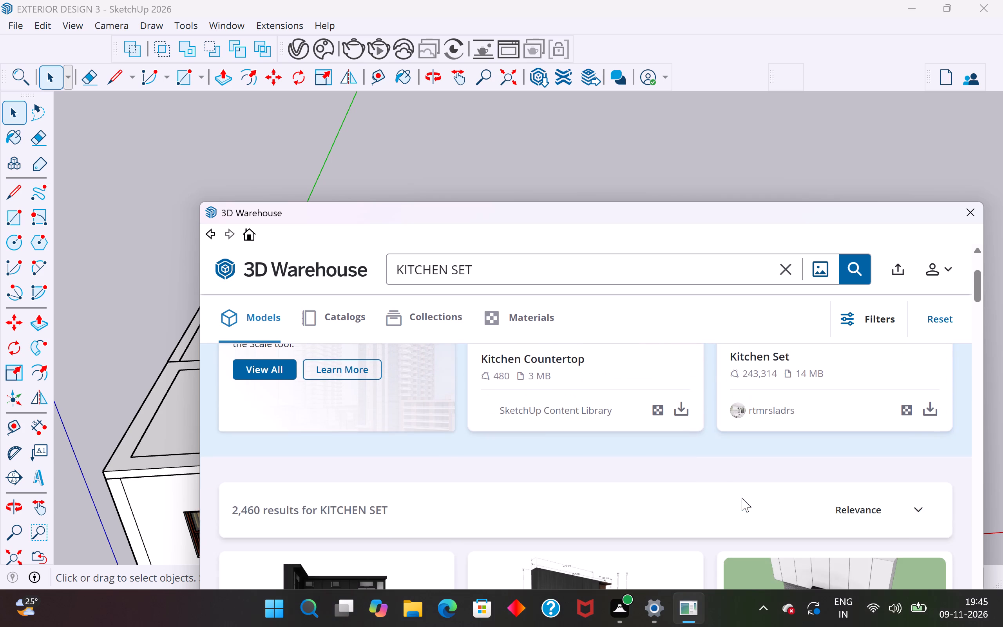
{"action": "scroll", "coordinate": [742, 498], "scroll_direction": "down", "scroll_amount": 2}
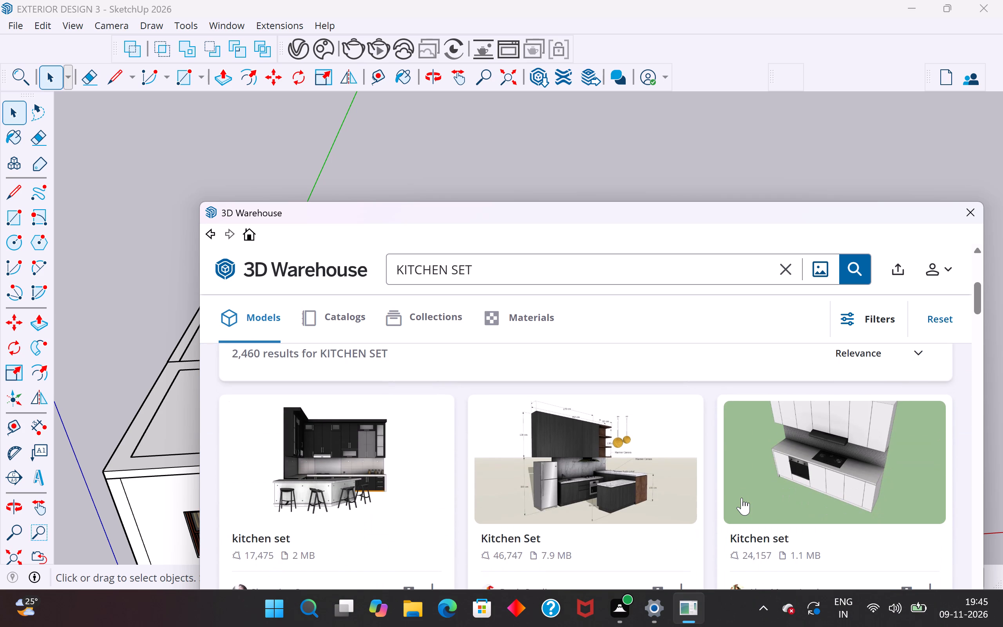
{"action": "scroll", "coordinate": [742, 498], "scroll_direction": "down", "scroll_amount": 2}
{"action": "scroll", "coordinate": [742, 498], "scroll_direction": "up", "scroll_amount": 1}
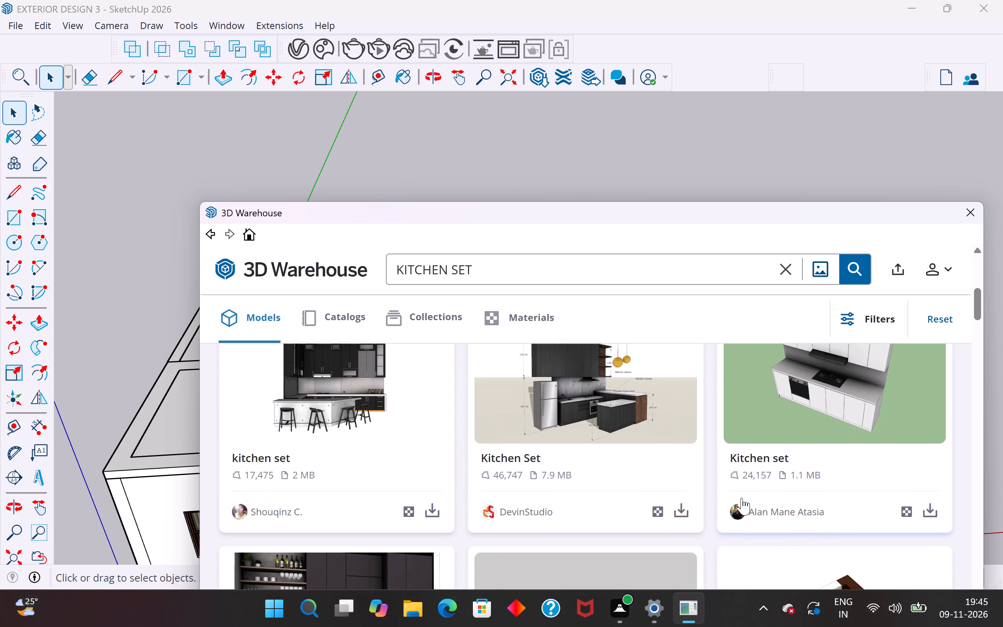
{"action": "scroll", "coordinate": [742, 498], "scroll_direction": "down", "scroll_amount": 4}
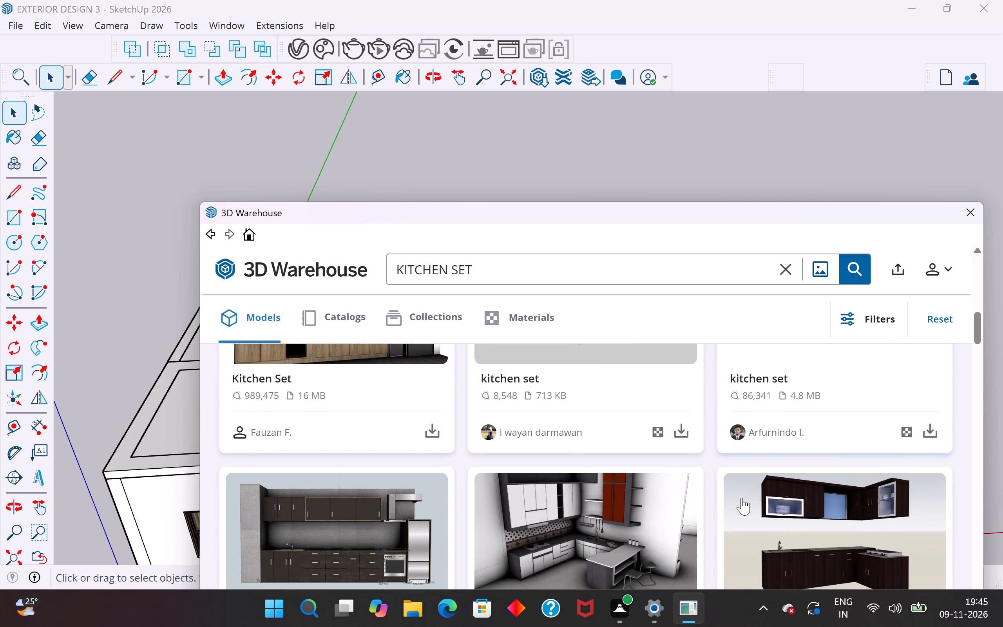
{"action": "scroll", "coordinate": [742, 498], "scroll_direction": "down", "scroll_amount": 2}
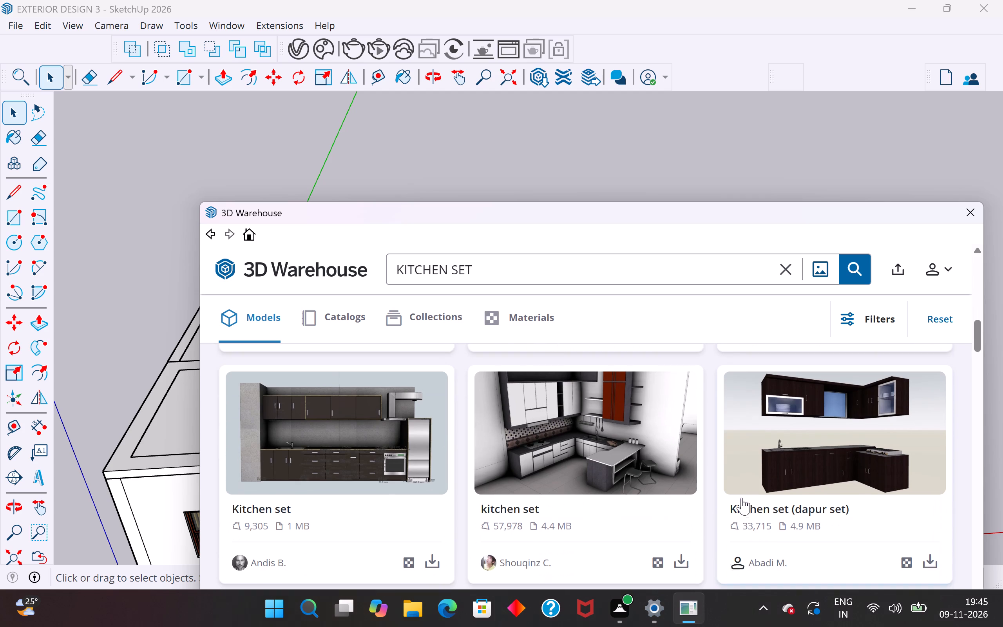
{"action": "scroll", "coordinate": [742, 498], "scroll_direction": "down", "scroll_amount": 2}
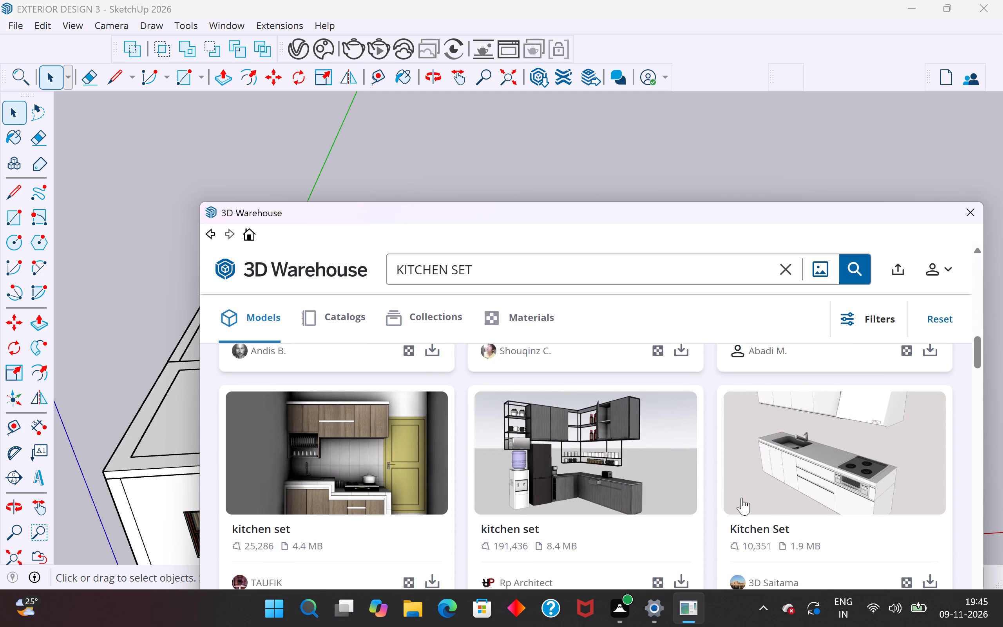
{"action": "scroll", "coordinate": [742, 498], "scroll_direction": "down", "scroll_amount": 1}
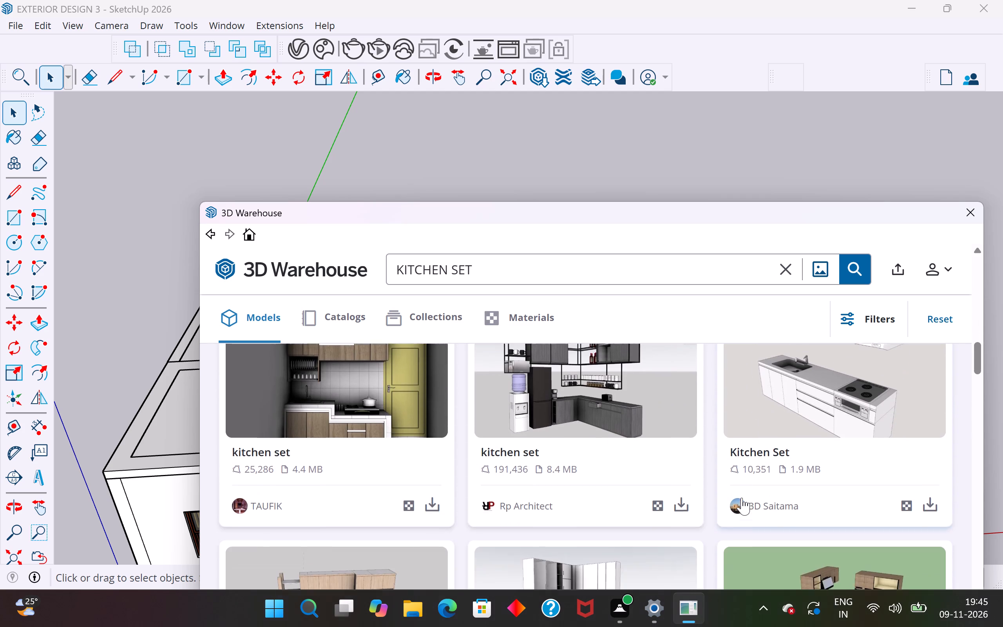
{"action": "scroll", "coordinate": [742, 498], "scroll_direction": "down", "scroll_amount": 1}
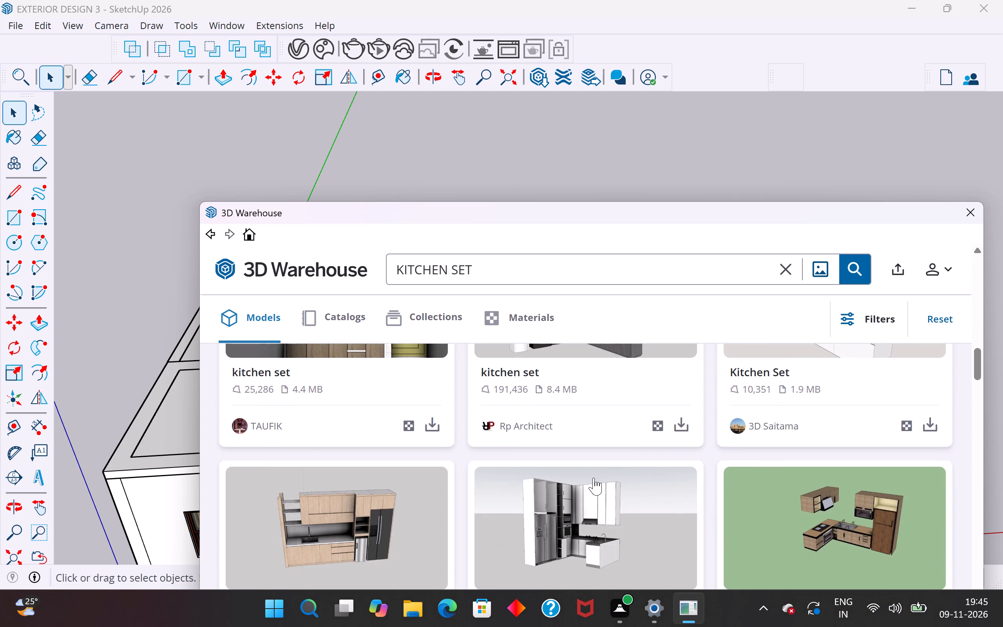
{"action": "scroll", "coordinate": [594, 478], "scroll_direction": "down", "scroll_amount": 1}
{"action": "scroll", "coordinate": [594, 478], "scroll_direction": "up", "scroll_amount": 3}
{"action": "scroll", "coordinate": [594, 478], "scroll_direction": "down", "scroll_amount": 4}
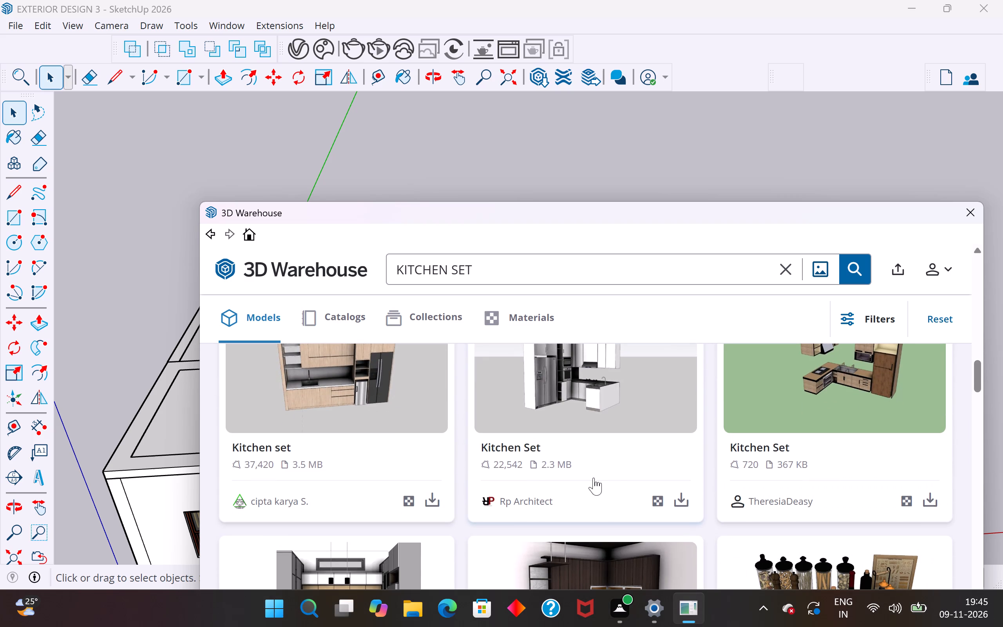
{"action": "scroll", "coordinate": [594, 478], "scroll_direction": "up", "scroll_amount": 1}
{"action": "scroll", "coordinate": [594, 478], "scroll_direction": "down", "scroll_amount": 1}
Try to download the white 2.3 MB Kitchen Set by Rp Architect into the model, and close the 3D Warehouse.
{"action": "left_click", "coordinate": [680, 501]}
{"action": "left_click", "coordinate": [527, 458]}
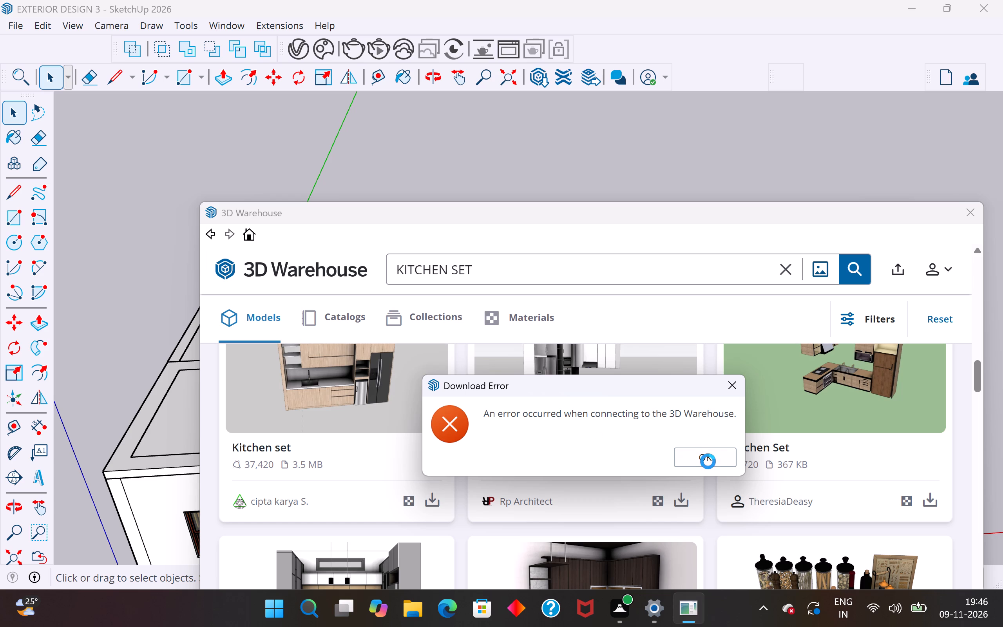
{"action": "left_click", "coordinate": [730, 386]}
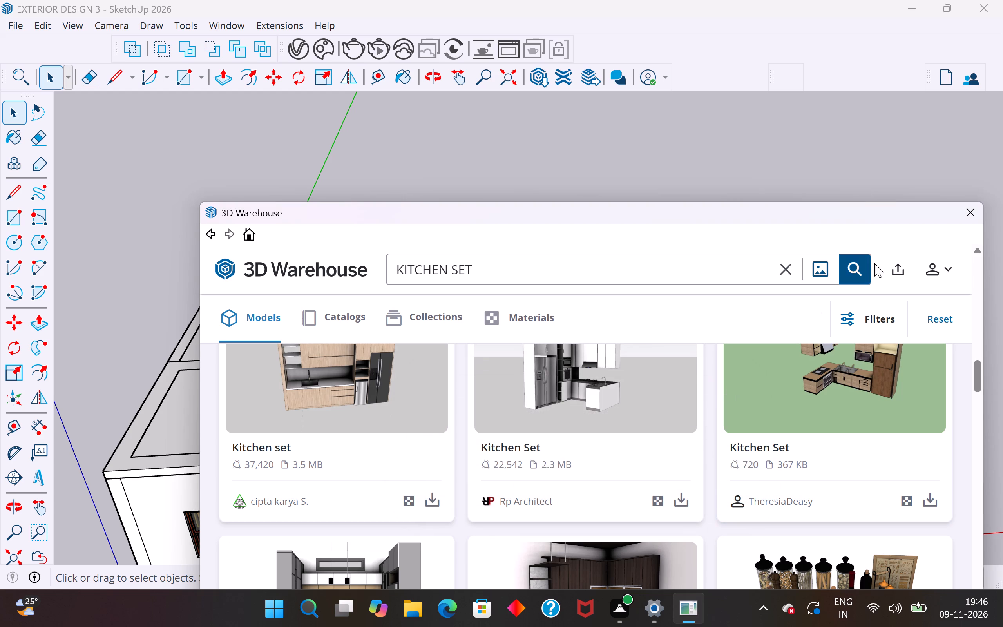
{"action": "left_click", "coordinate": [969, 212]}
Close SketchUp with the EXTERIOR DESIGN 3 model.
{"action": "left_click", "coordinate": [985, 14]}
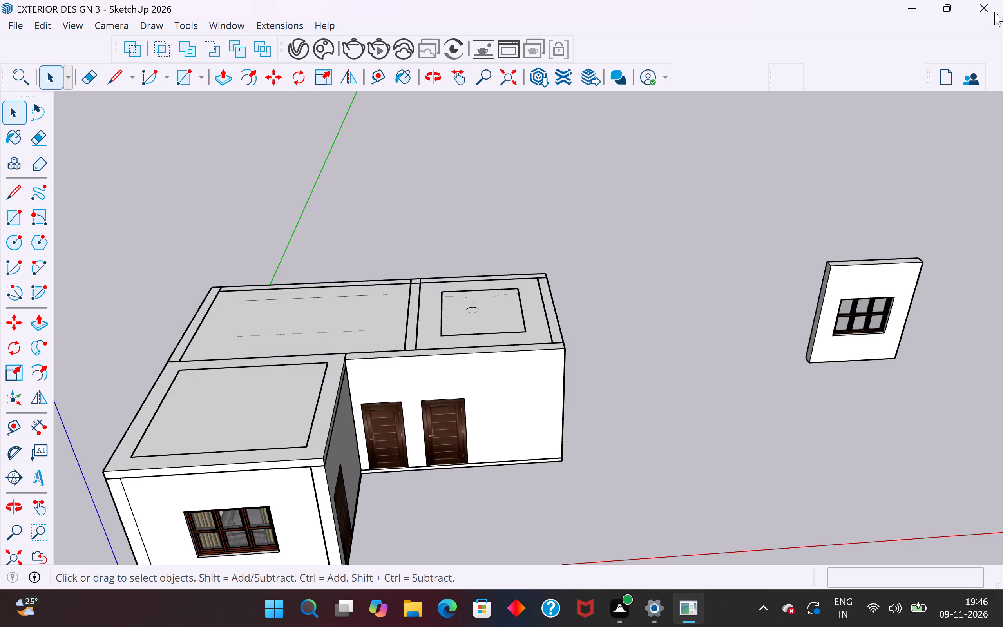
{"action": "left_click", "coordinate": [993, 11]}
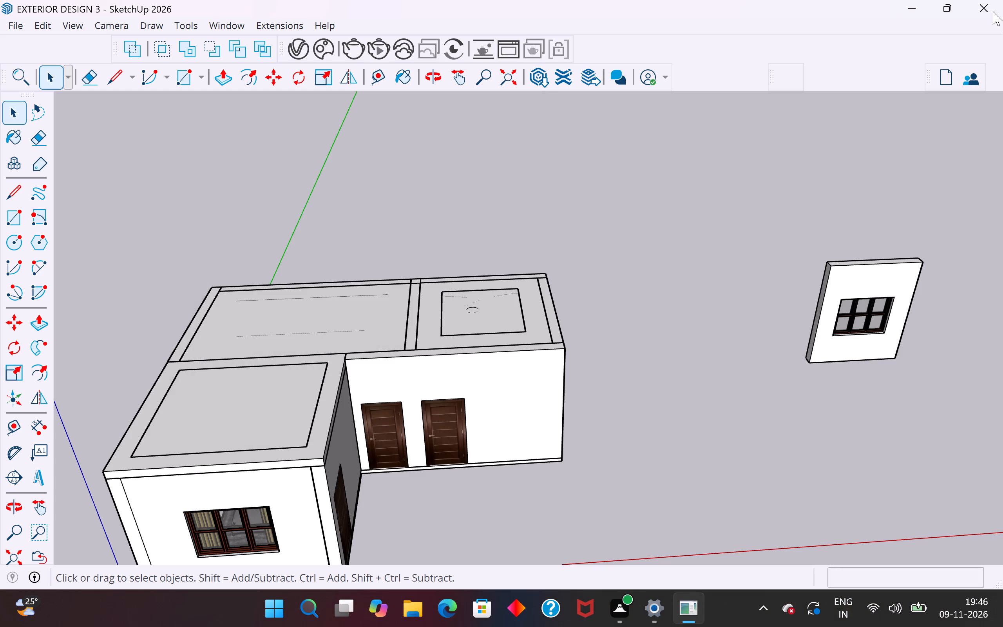
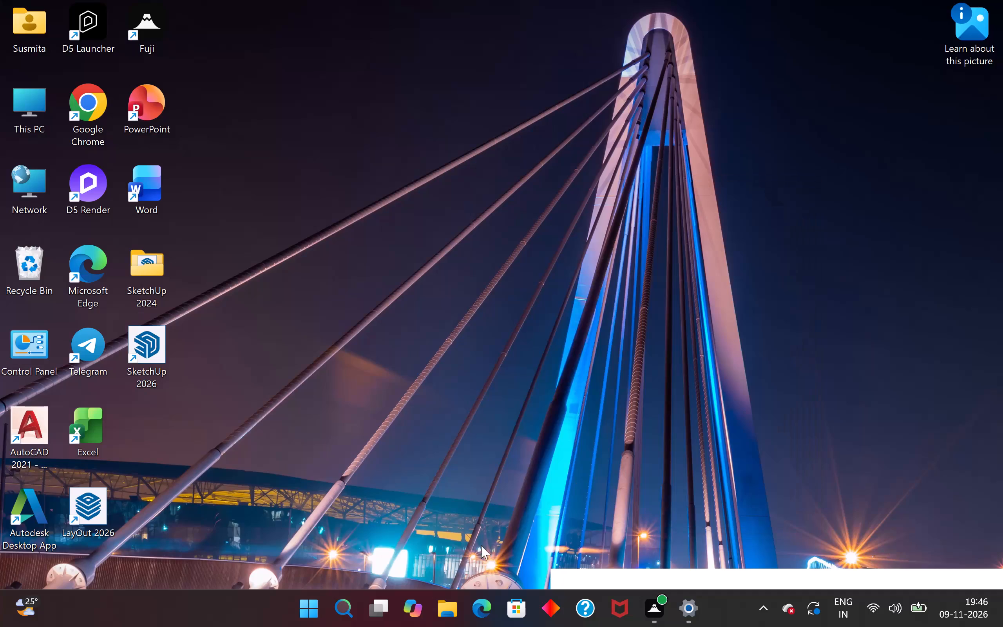
Open the Windows power options for shutting down or restarting the computer.
{"action": "left_click", "coordinate": [309, 604]}
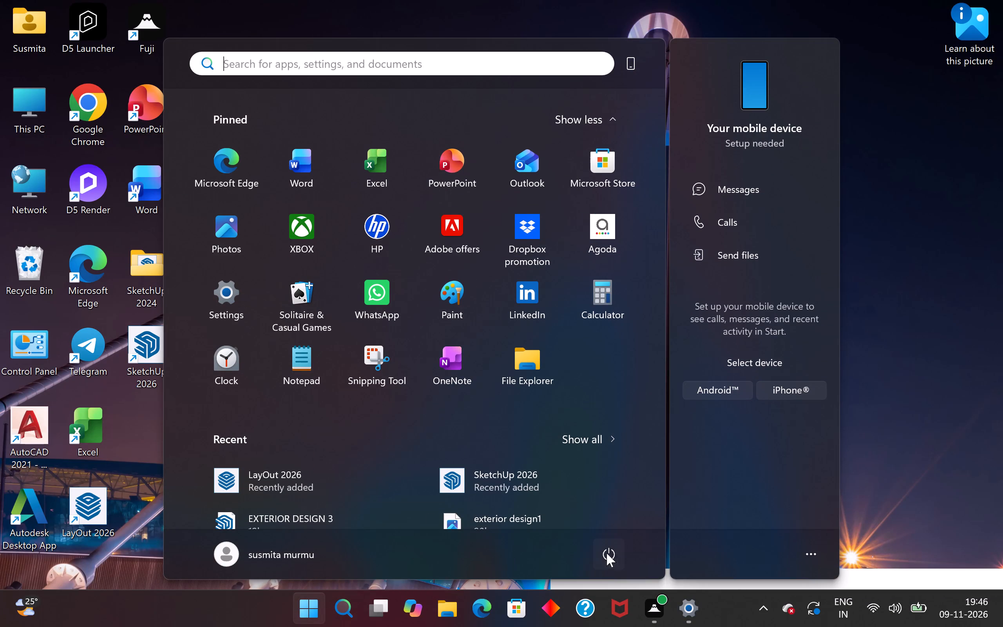
{"action": "left_click", "coordinate": [616, 554]}
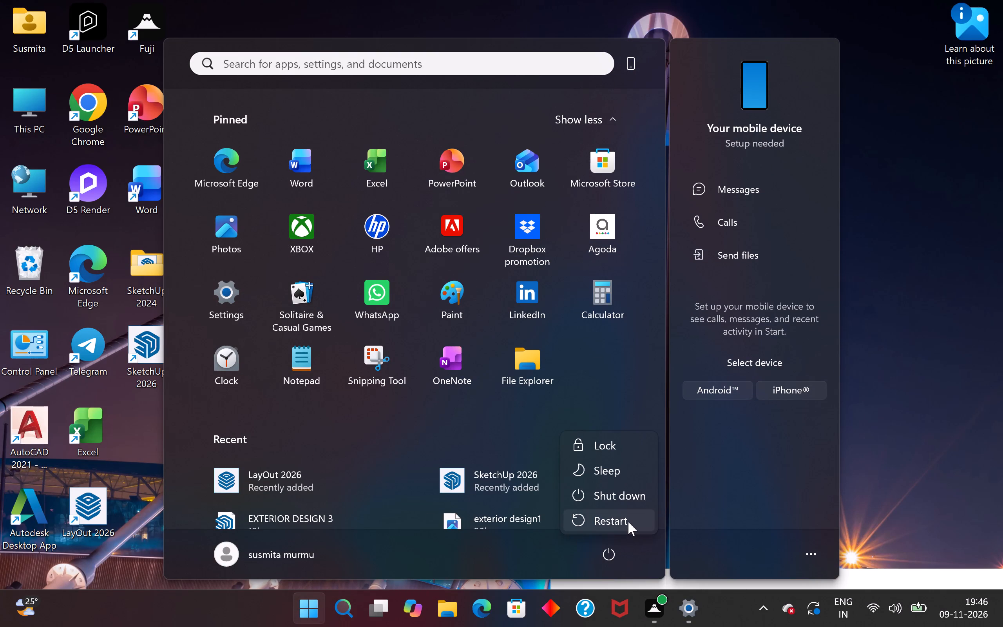
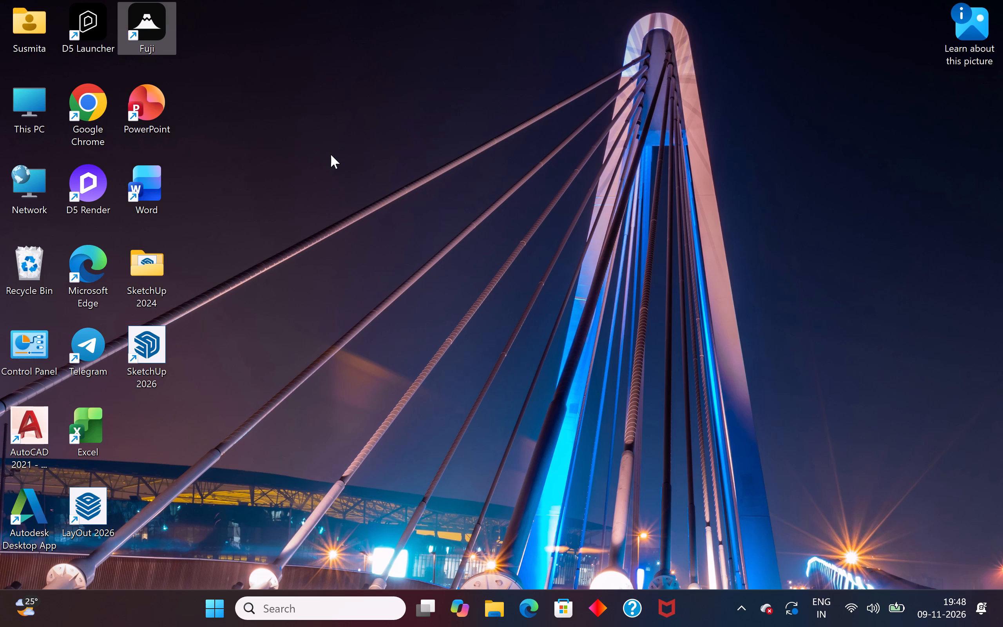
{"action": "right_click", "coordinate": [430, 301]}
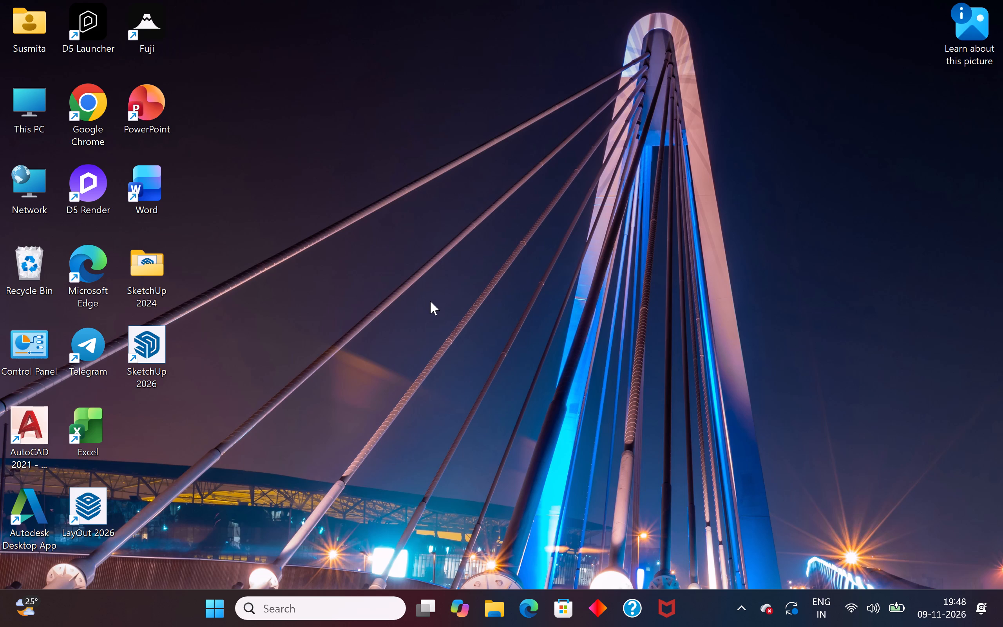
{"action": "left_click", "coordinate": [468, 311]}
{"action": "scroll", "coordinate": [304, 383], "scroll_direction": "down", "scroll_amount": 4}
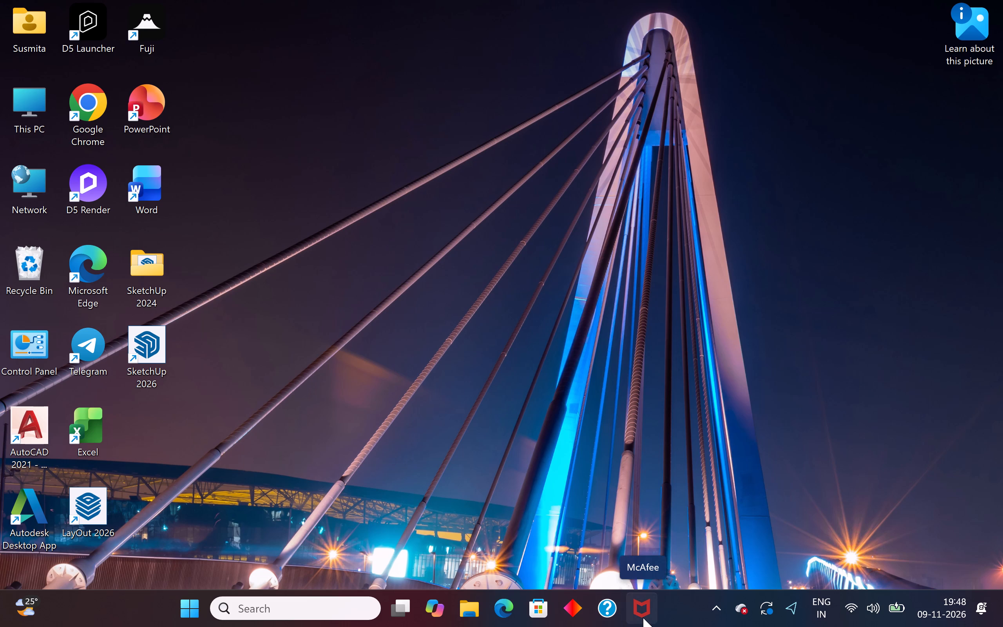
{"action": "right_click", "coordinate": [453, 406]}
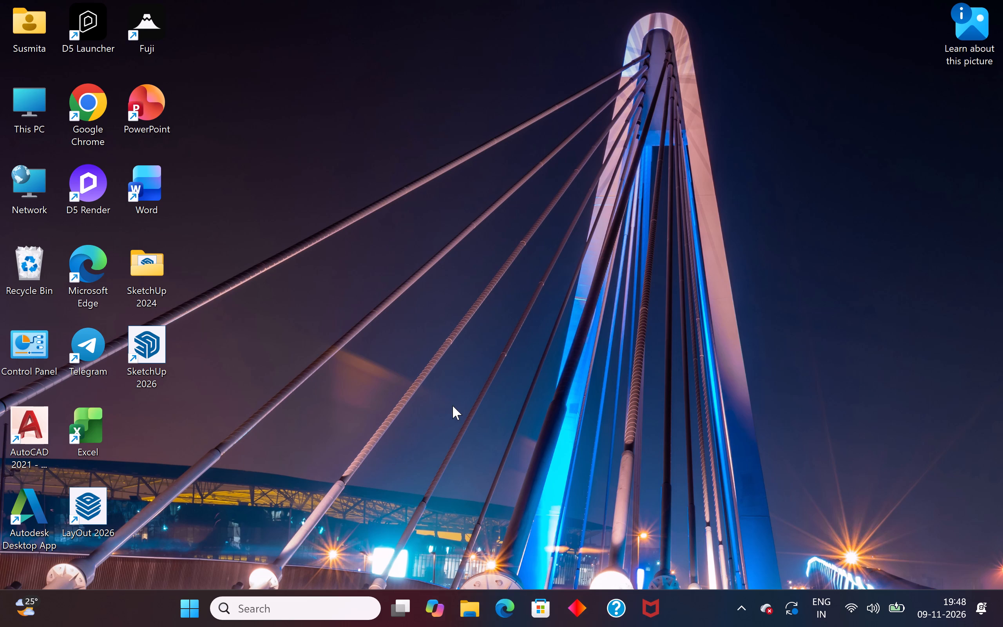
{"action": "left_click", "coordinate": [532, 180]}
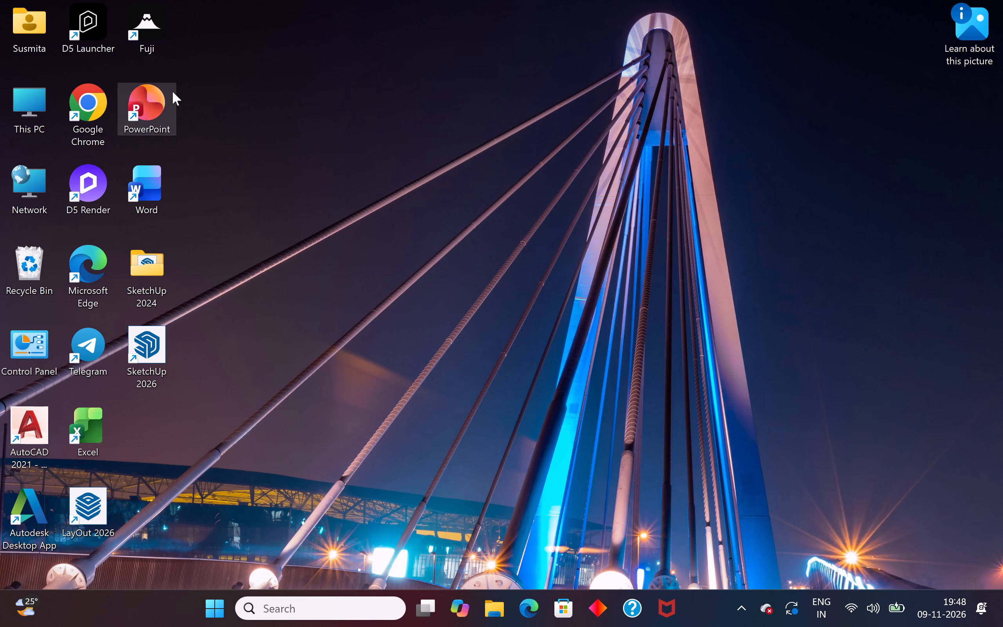
Launch the Fuji application from the Windows desktop.
{"action": "double_click", "coordinate": [166, 38]}
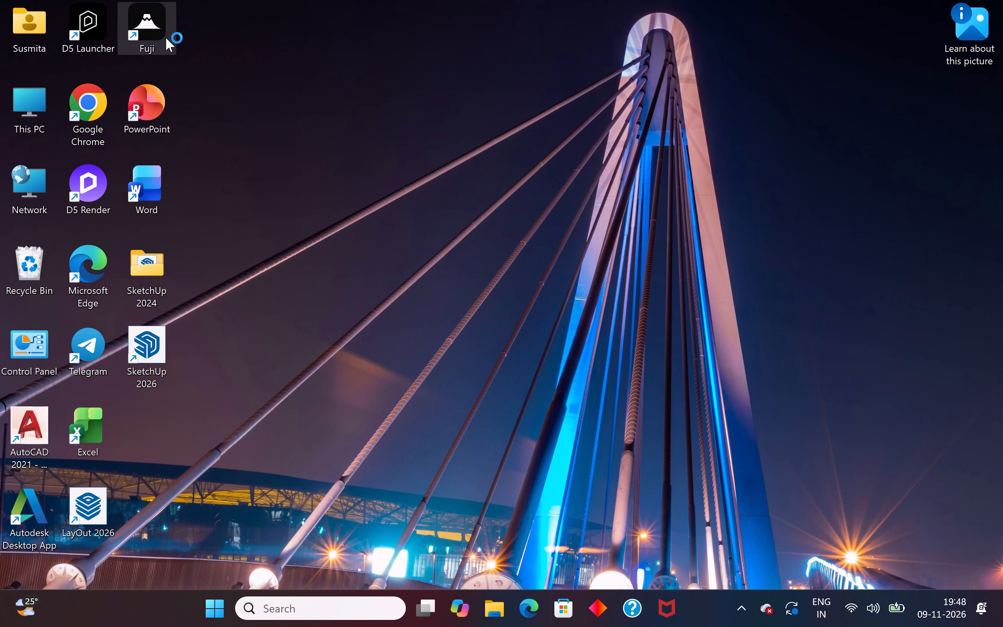
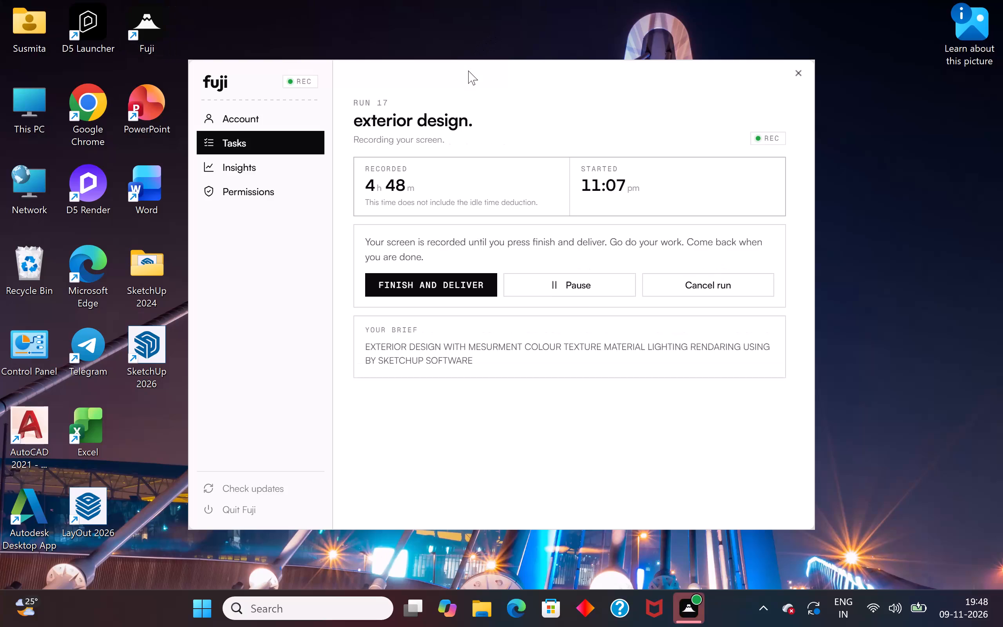
Move the Fuji window aside, partly off the desktop, to clear the area around the desktop shortcuts.
{"action": "left_click_drag", "start_coordinate": [468, 71], "coordinate": [764, 473]}
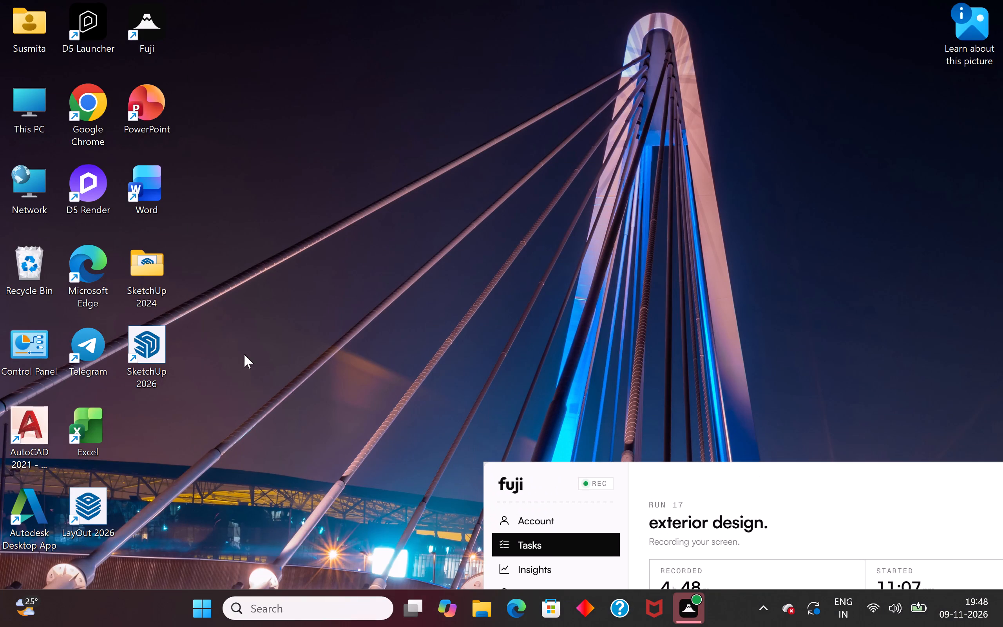
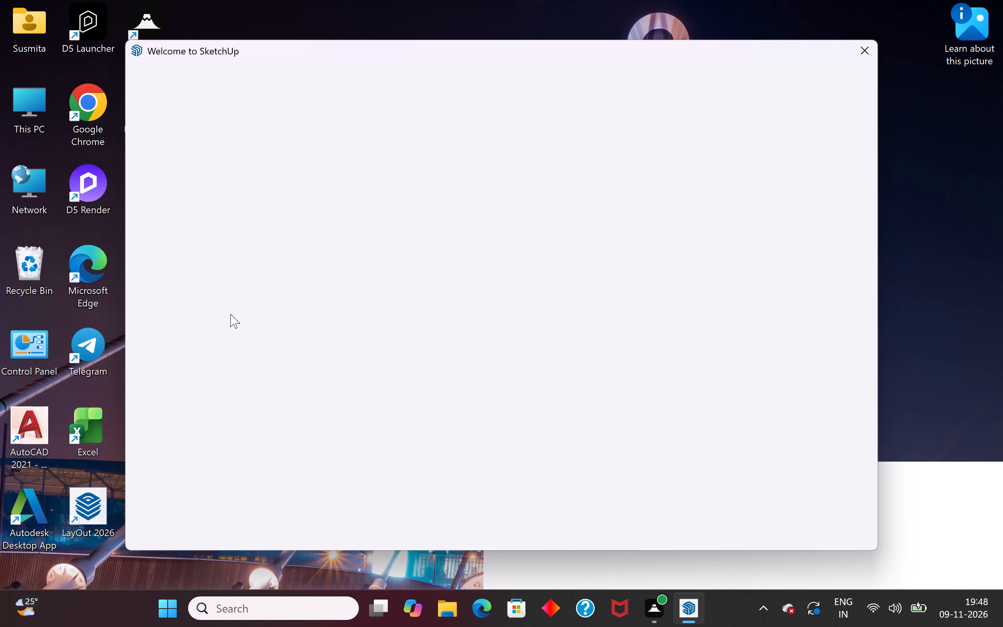
Look through the recent files on the SketchUp welcome window's home page.
{"action": "scroll", "coordinate": [495, 423], "scroll_direction": "down", "scroll_amount": 4}
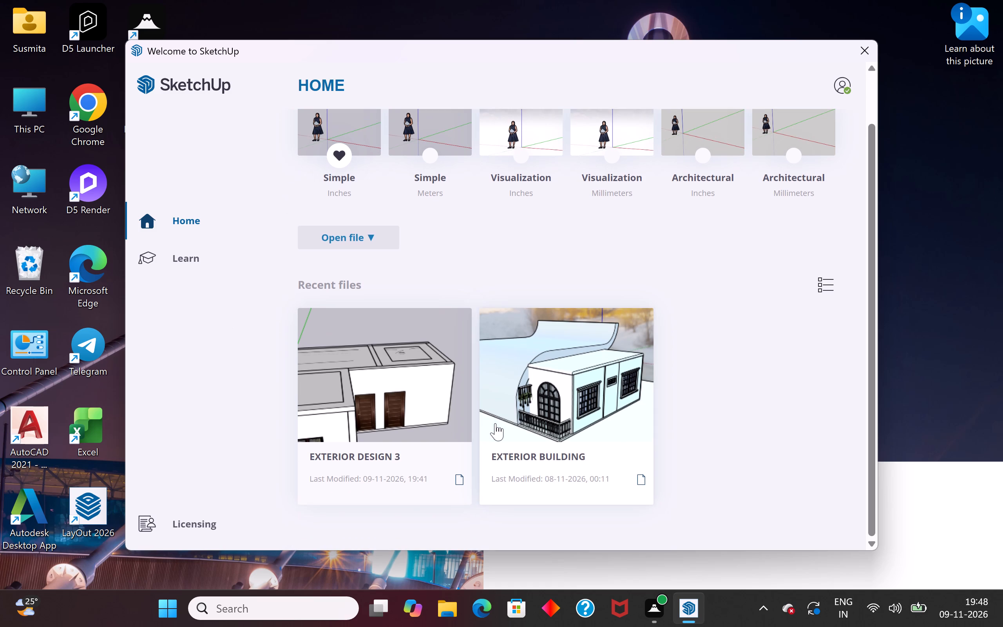
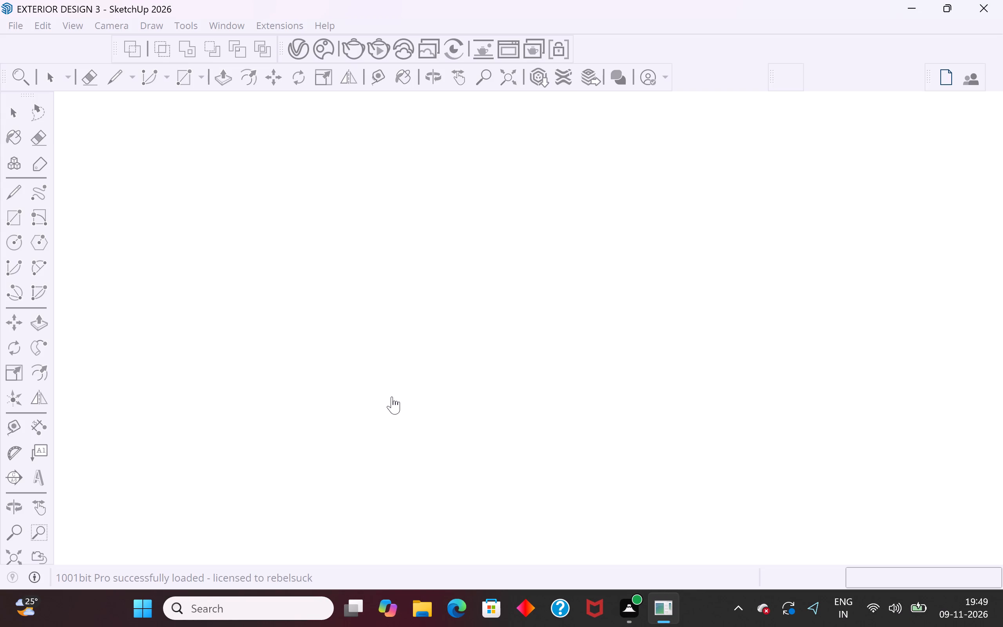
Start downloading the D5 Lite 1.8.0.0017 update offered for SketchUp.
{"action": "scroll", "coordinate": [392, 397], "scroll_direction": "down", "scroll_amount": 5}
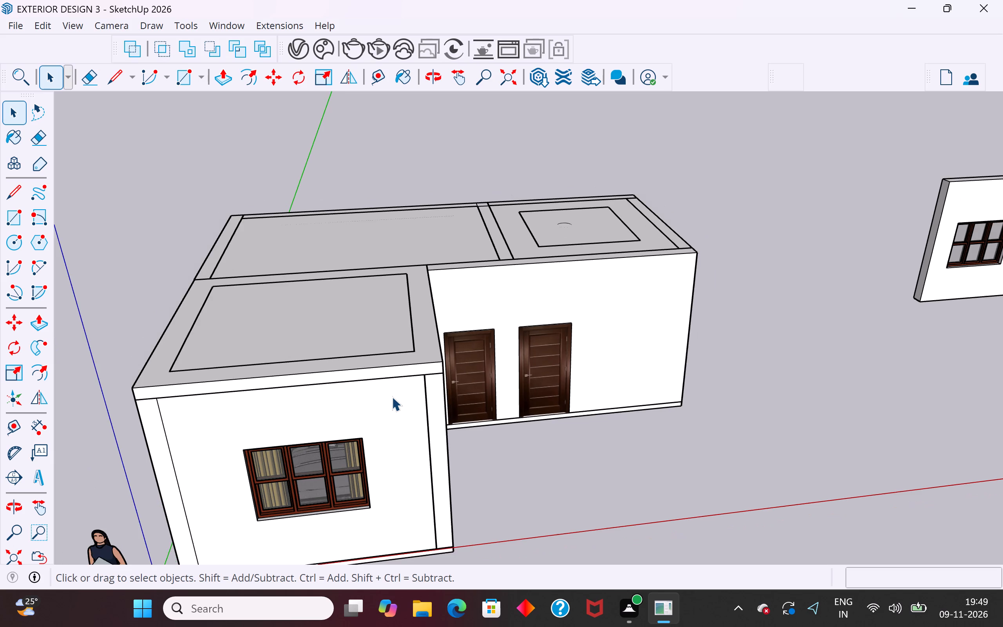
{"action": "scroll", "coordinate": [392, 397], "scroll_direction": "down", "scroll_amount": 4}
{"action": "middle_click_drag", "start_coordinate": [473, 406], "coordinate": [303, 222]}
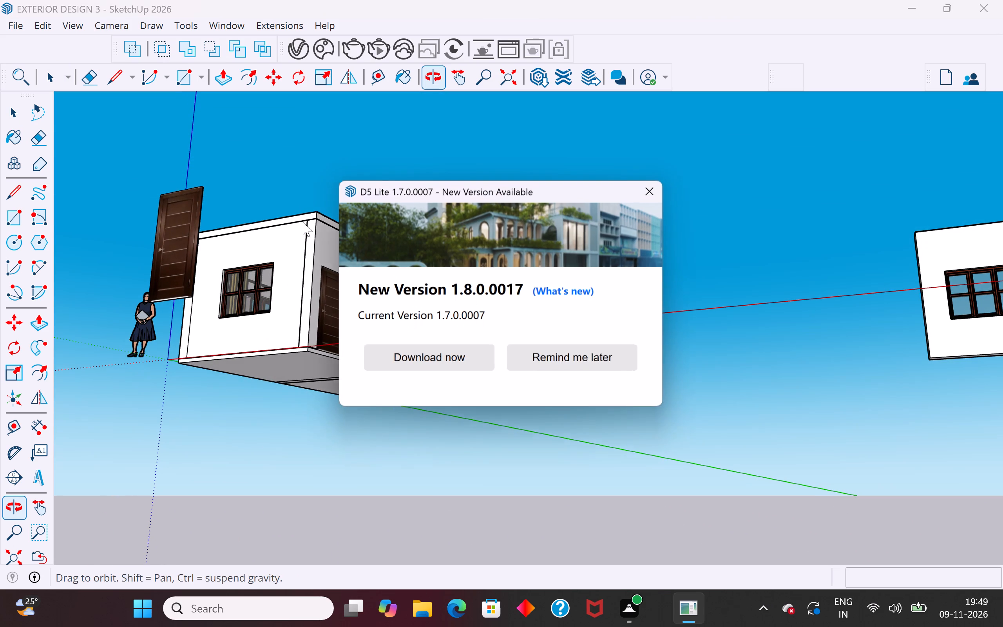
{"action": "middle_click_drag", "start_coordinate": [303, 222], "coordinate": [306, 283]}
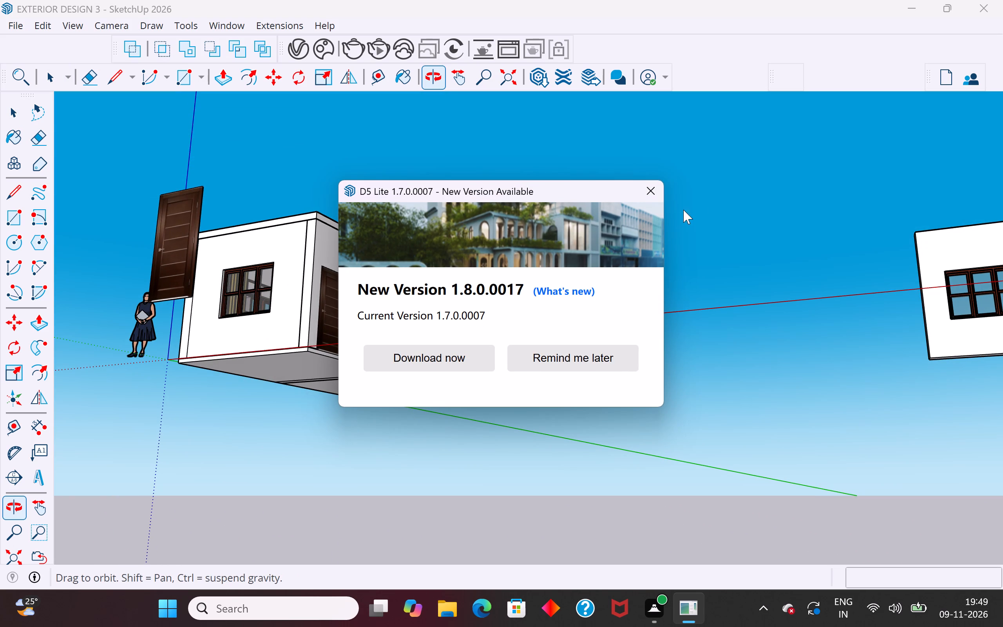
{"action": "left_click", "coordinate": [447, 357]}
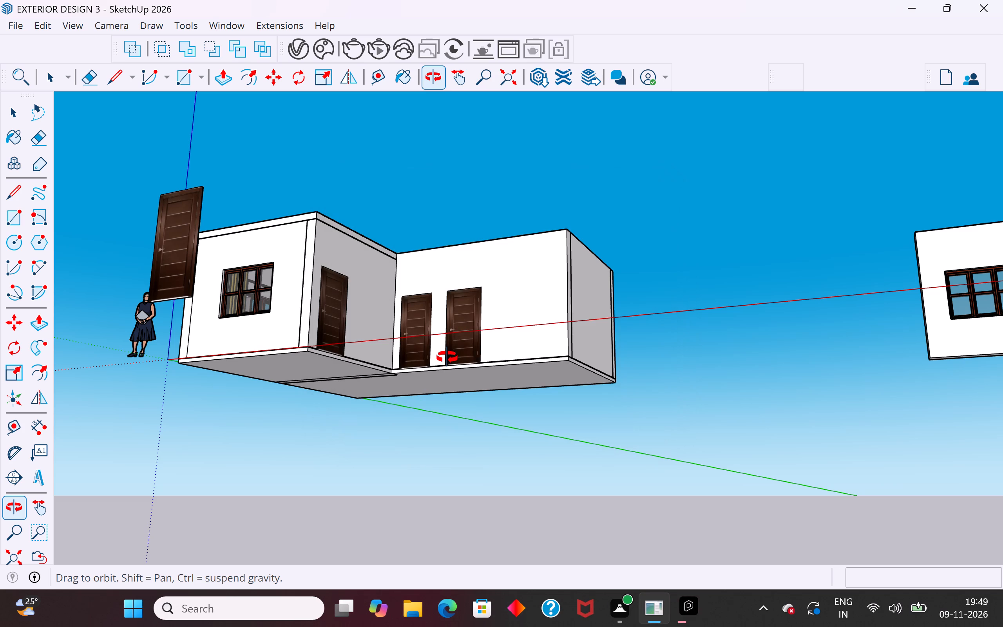
Open the 3D Warehouse and reposition its window over the model.
{"action": "middle_click_drag", "start_coordinate": [780, 271], "coordinate": [819, 418]}
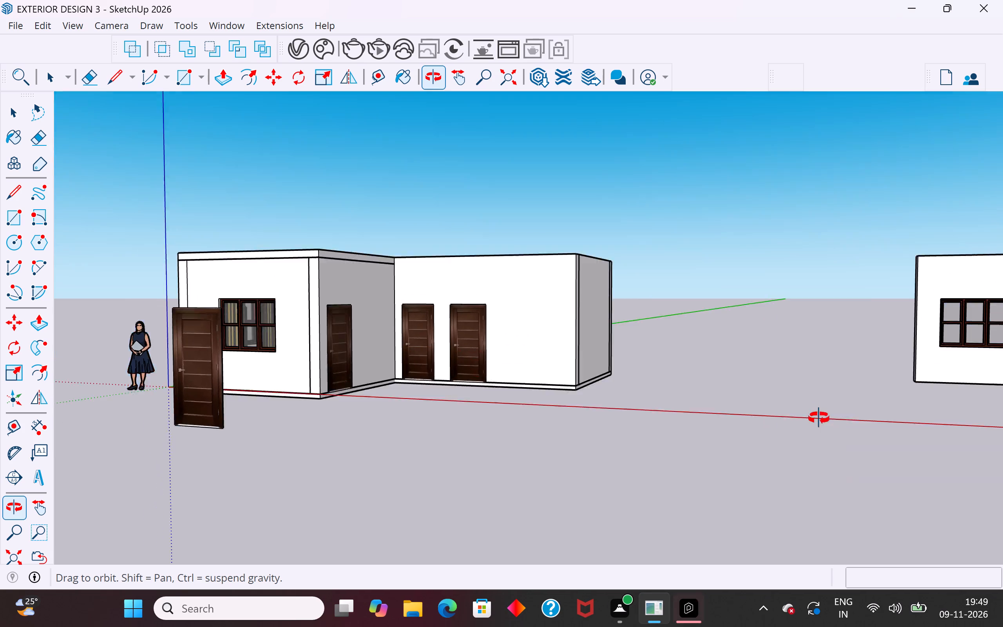
{"action": "middle_click_drag", "start_coordinate": [819, 418], "coordinate": [822, 429]}
{"action": "scroll", "coordinate": [523, 342], "scroll_direction": "up", "scroll_amount": 4}
{"action": "middle_click_drag", "start_coordinate": [521, 343], "coordinate": [539, 408]}
{"action": "scroll", "coordinate": [738, 225], "scroll_direction": "down", "scroll_amount": 3}
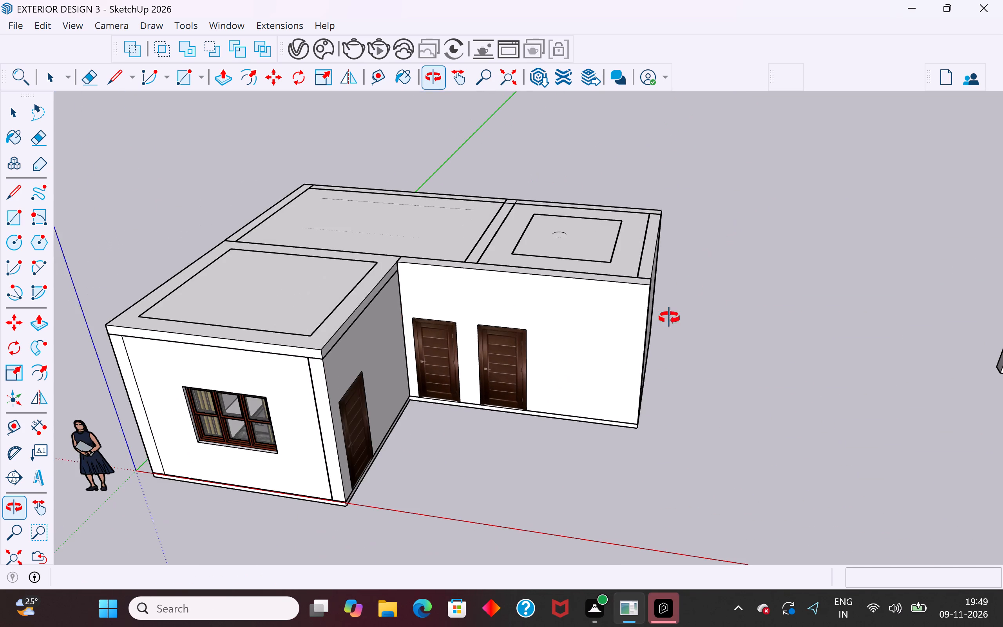
{"action": "scroll", "coordinate": [619, 368], "scroll_direction": "up", "scroll_amount": 3}
{"action": "left_click", "coordinate": [242, 23]}
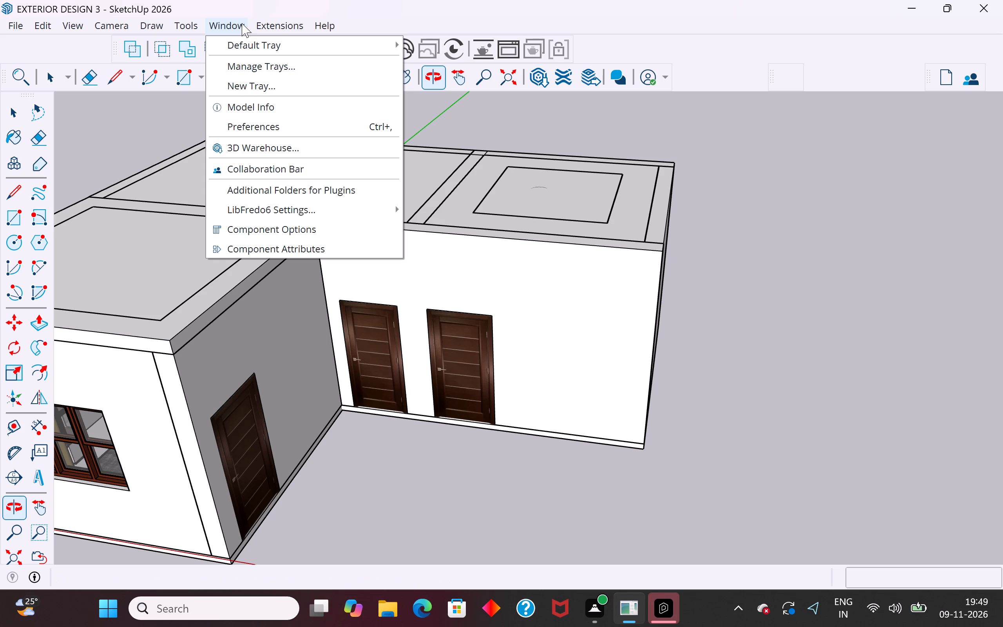
{"action": "left_click", "coordinate": [274, 149]}
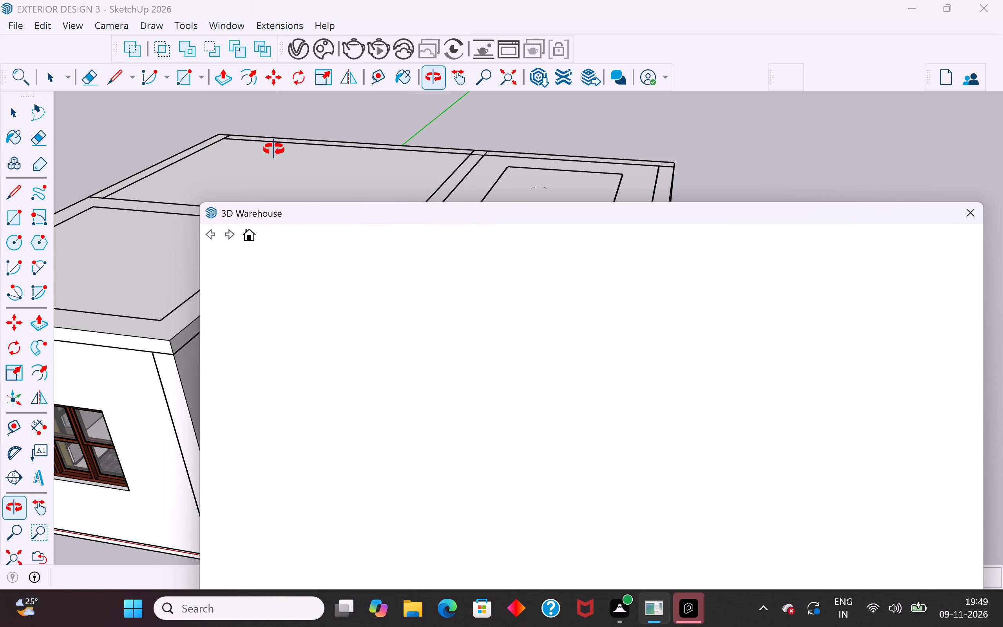
{"action": "left_click_drag", "start_coordinate": [449, 217], "coordinate": [415, 174]}
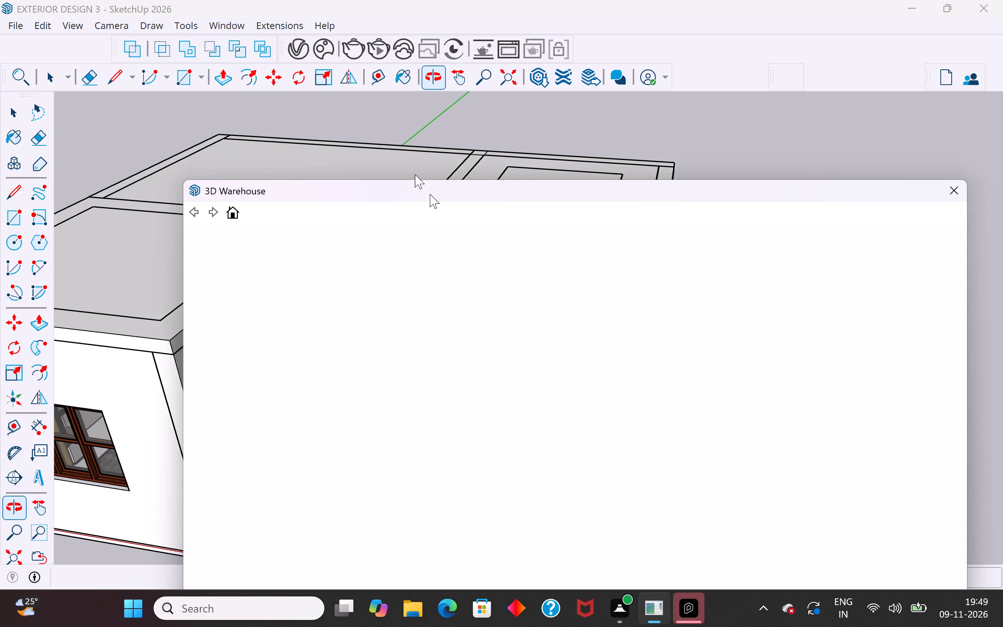
{"action": "left_click_drag", "start_coordinate": [415, 174], "coordinate": [387, 138]}
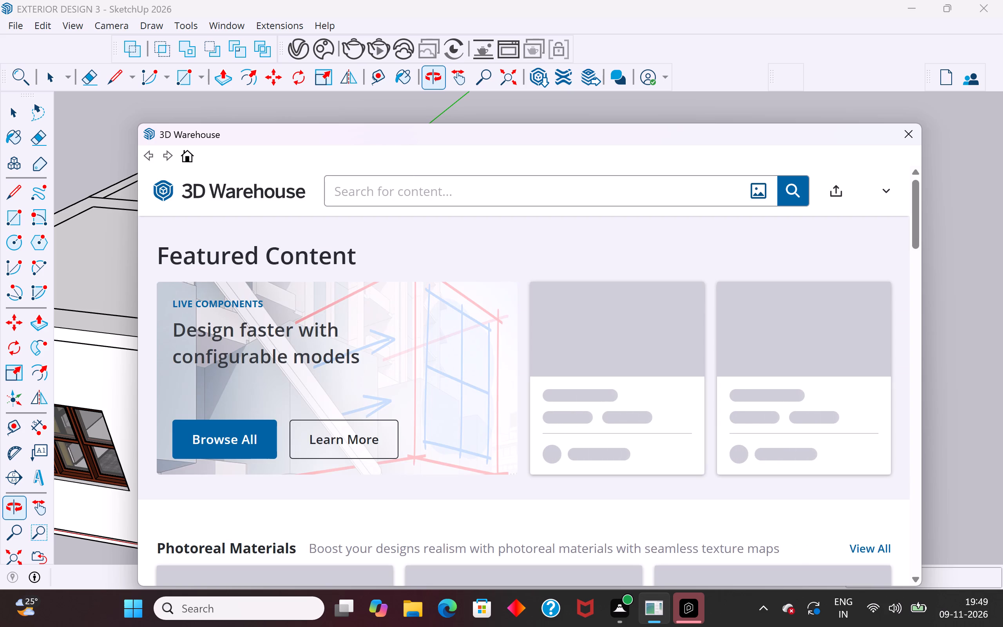
Search the 3D Warehouse for "kitchen set".
{"action": "left_click", "coordinate": [435, 193]}
{"action": "type", "text": "ki"}
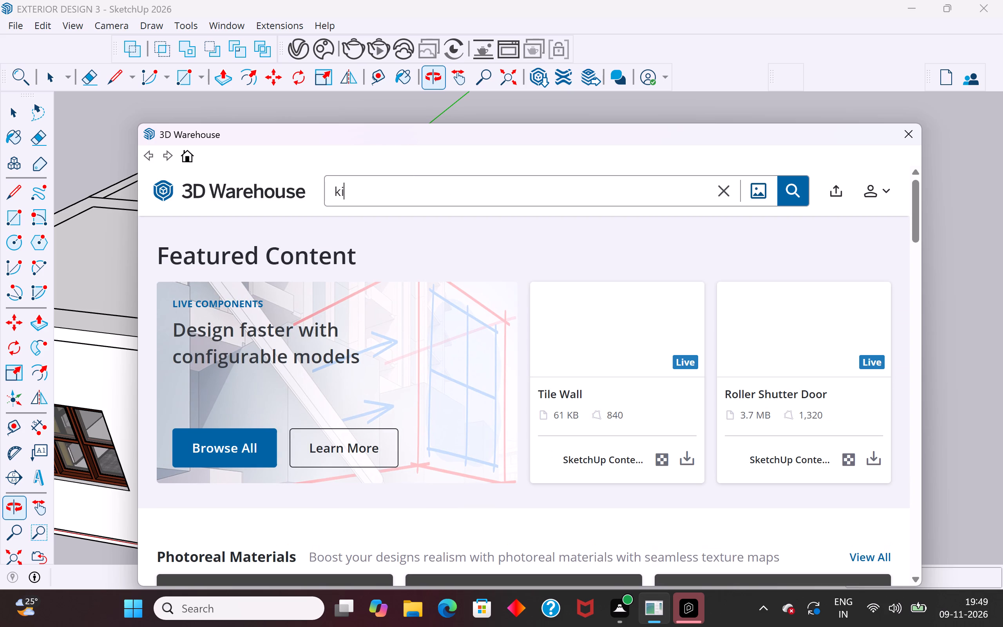
{"action": "key", "text": "t"}
{"action": "type", "text": "ch"}
{"action": "type", "text": "en"}
{"action": "key", "text": "space"}
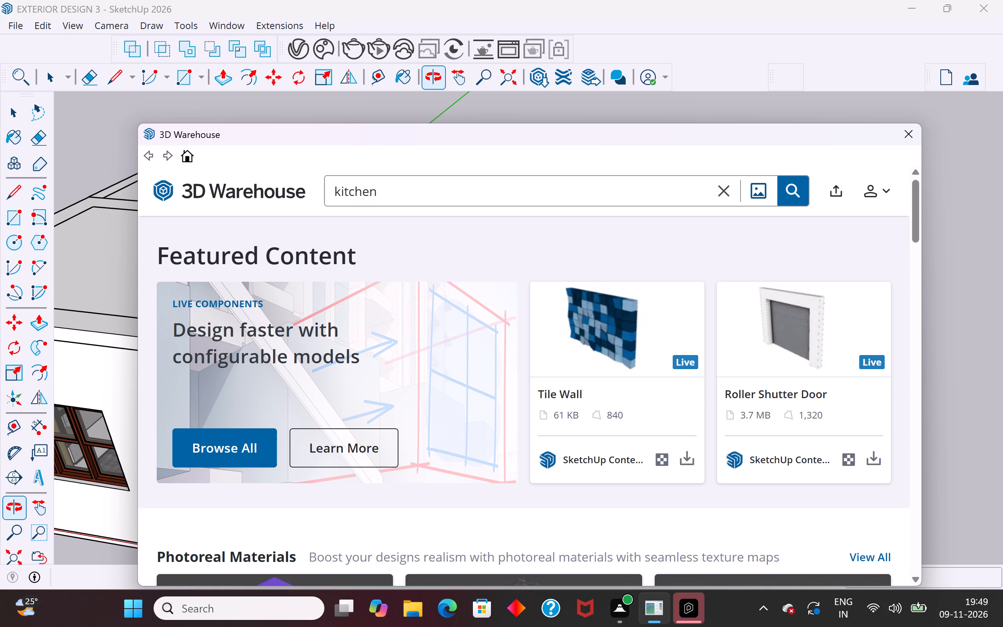
{"action": "type", "text": "set"}
{"action": "key", "text": "space"}
{"action": "left_click", "coordinate": [782, 198]}
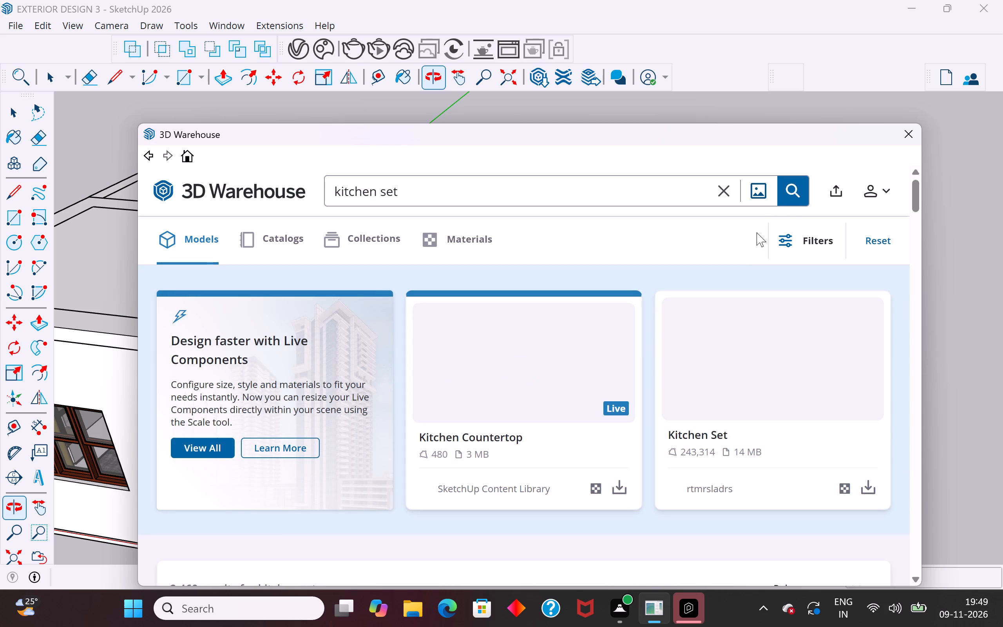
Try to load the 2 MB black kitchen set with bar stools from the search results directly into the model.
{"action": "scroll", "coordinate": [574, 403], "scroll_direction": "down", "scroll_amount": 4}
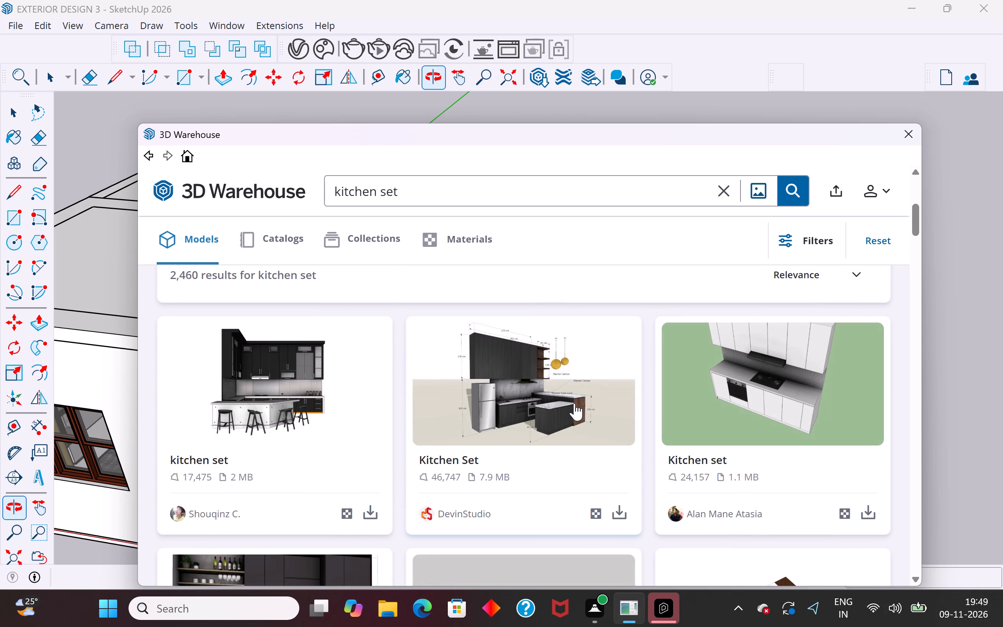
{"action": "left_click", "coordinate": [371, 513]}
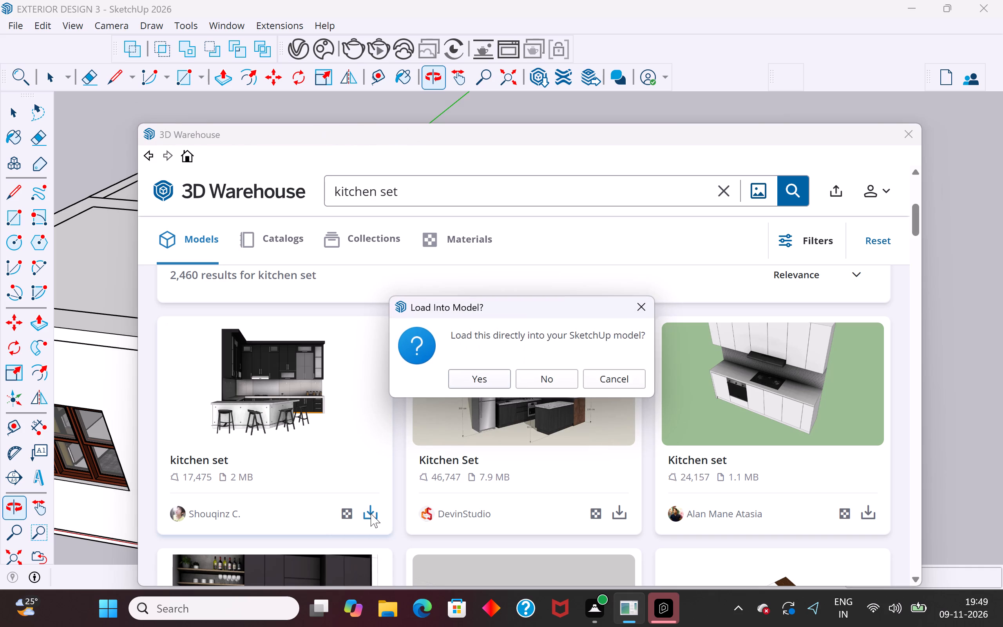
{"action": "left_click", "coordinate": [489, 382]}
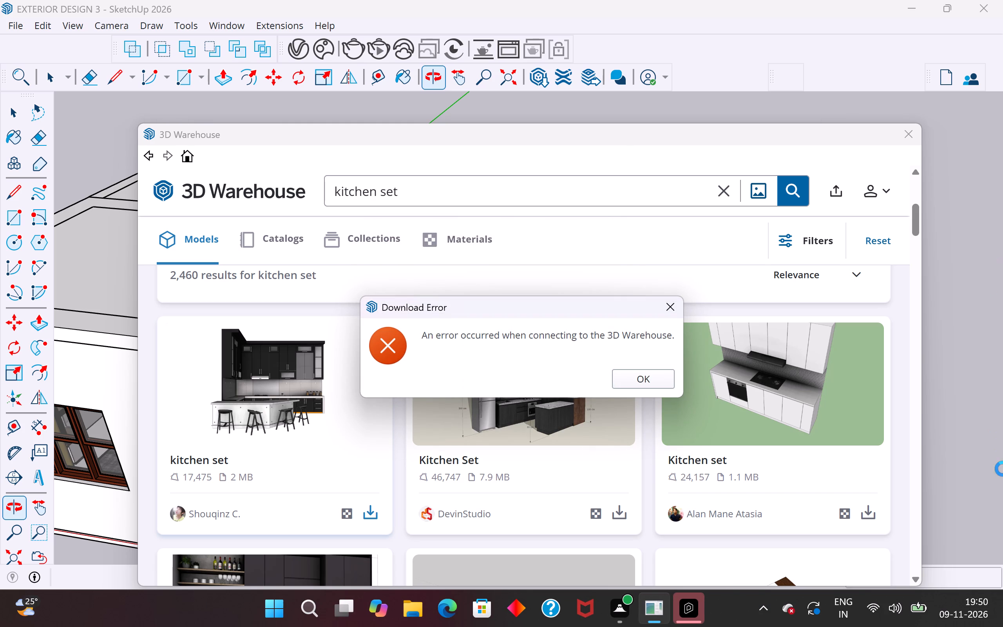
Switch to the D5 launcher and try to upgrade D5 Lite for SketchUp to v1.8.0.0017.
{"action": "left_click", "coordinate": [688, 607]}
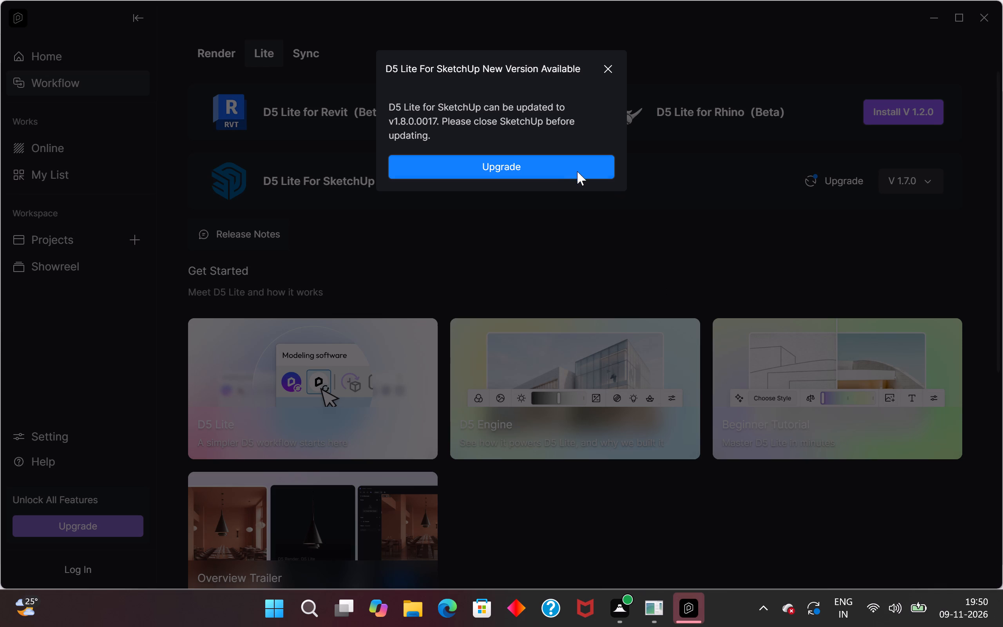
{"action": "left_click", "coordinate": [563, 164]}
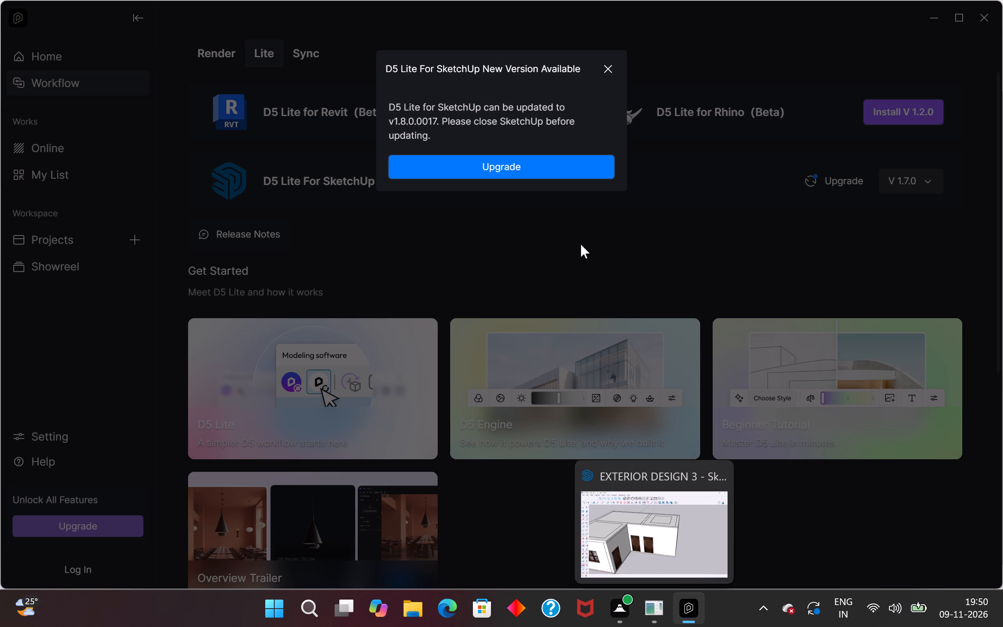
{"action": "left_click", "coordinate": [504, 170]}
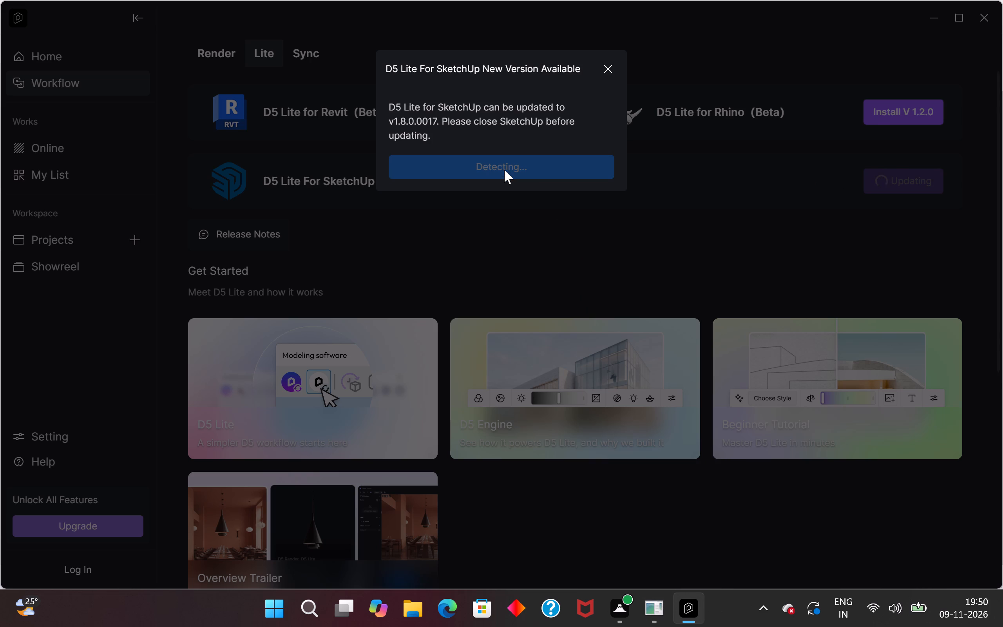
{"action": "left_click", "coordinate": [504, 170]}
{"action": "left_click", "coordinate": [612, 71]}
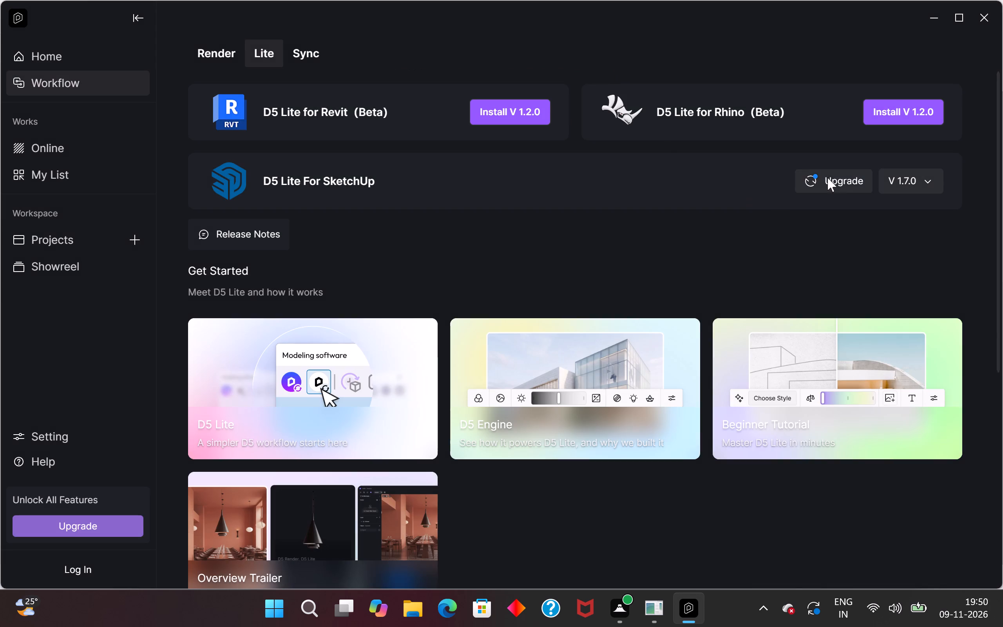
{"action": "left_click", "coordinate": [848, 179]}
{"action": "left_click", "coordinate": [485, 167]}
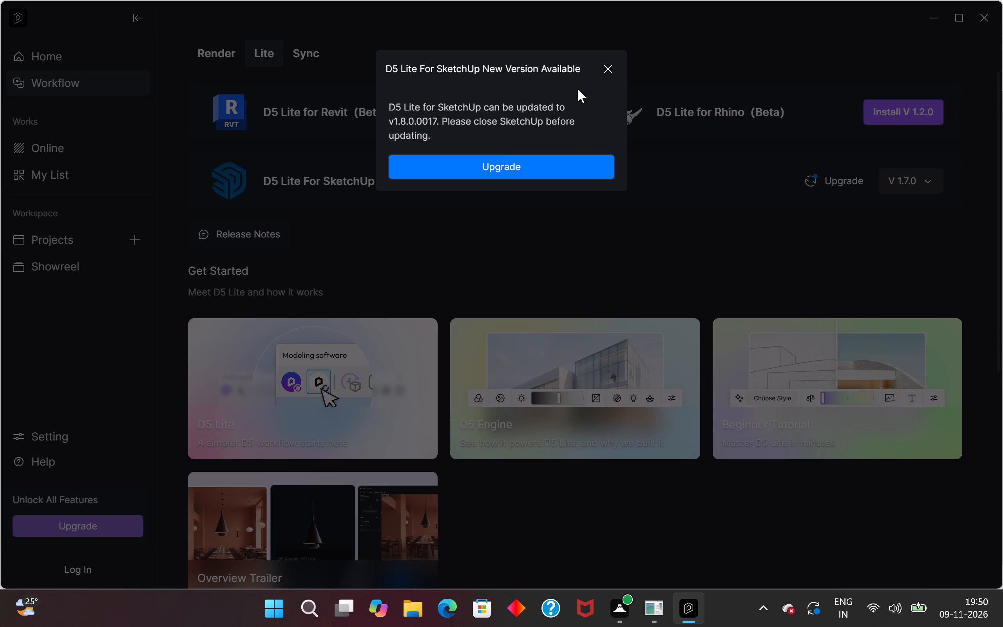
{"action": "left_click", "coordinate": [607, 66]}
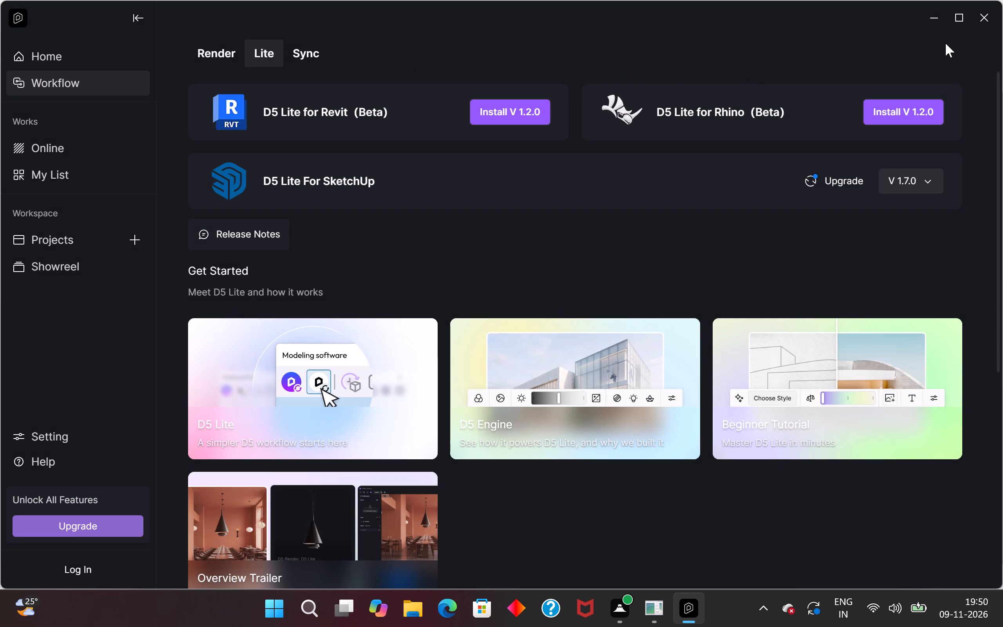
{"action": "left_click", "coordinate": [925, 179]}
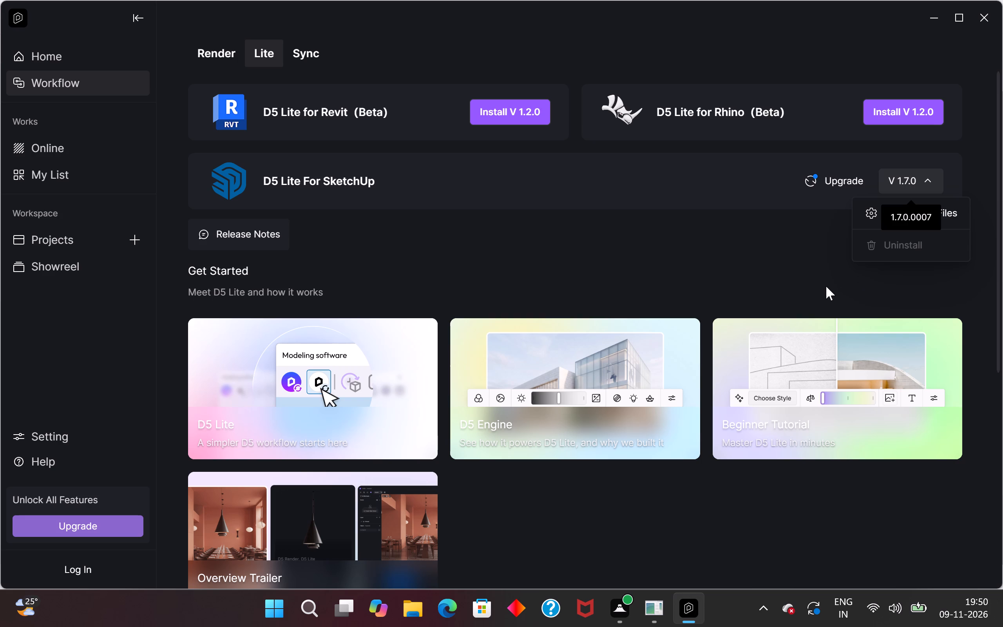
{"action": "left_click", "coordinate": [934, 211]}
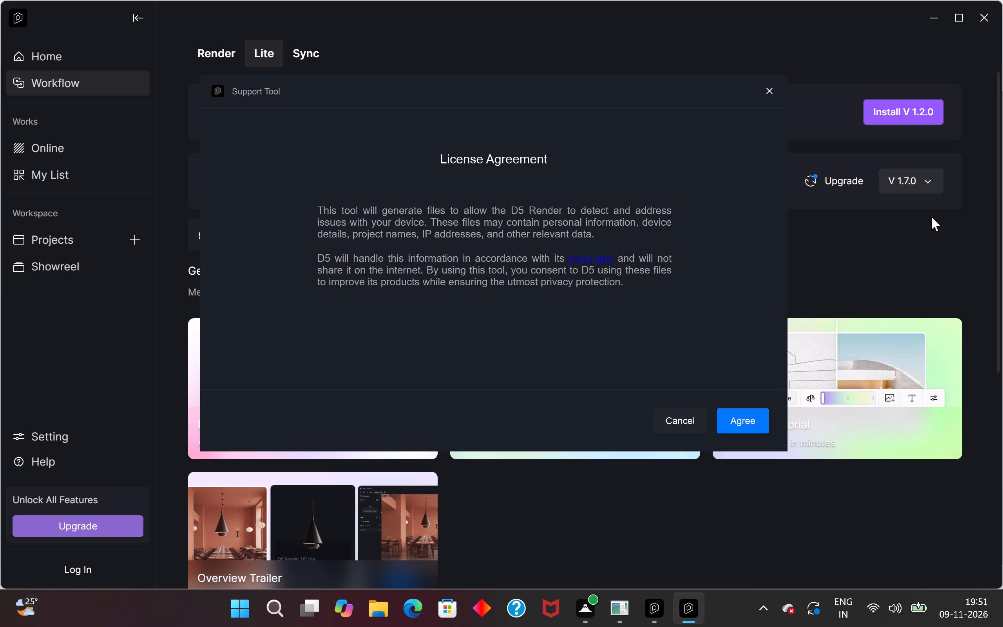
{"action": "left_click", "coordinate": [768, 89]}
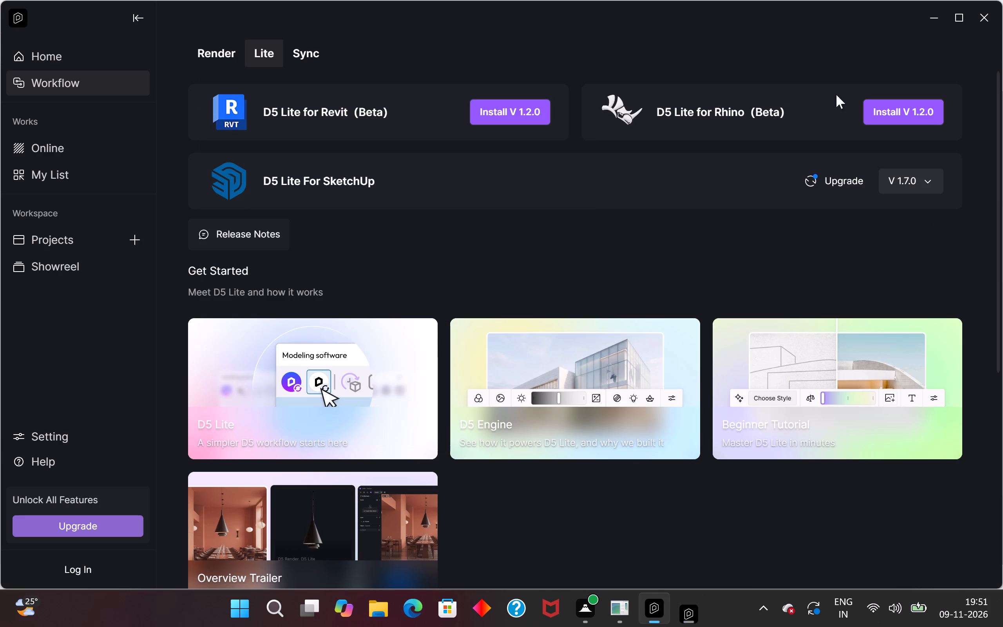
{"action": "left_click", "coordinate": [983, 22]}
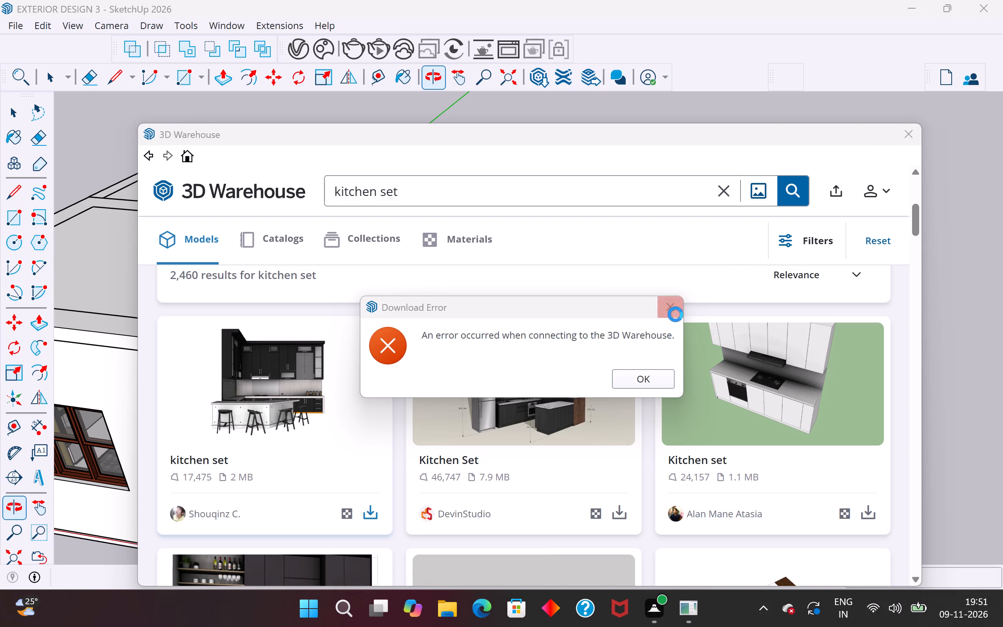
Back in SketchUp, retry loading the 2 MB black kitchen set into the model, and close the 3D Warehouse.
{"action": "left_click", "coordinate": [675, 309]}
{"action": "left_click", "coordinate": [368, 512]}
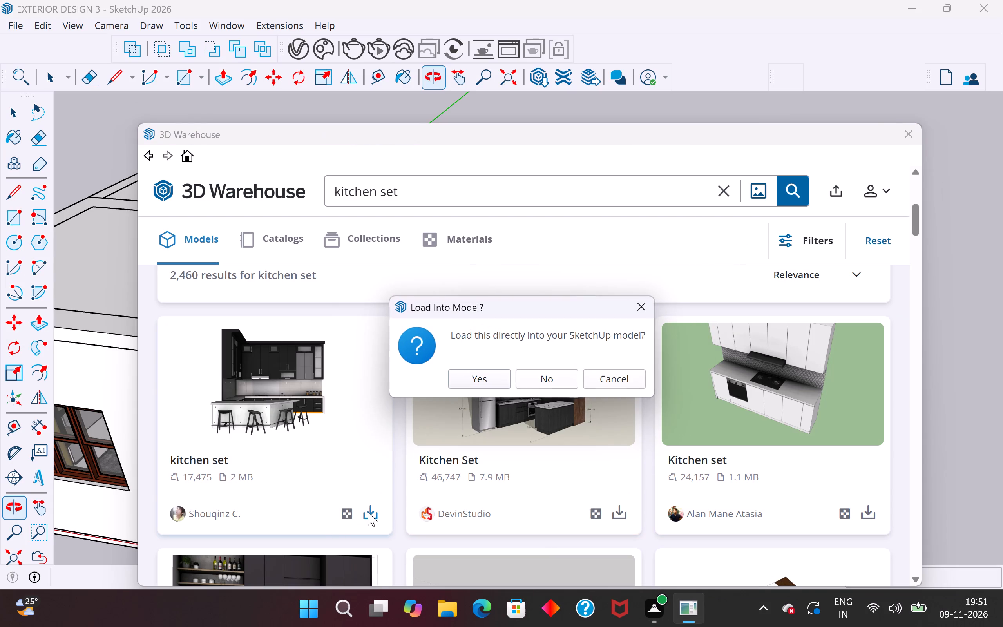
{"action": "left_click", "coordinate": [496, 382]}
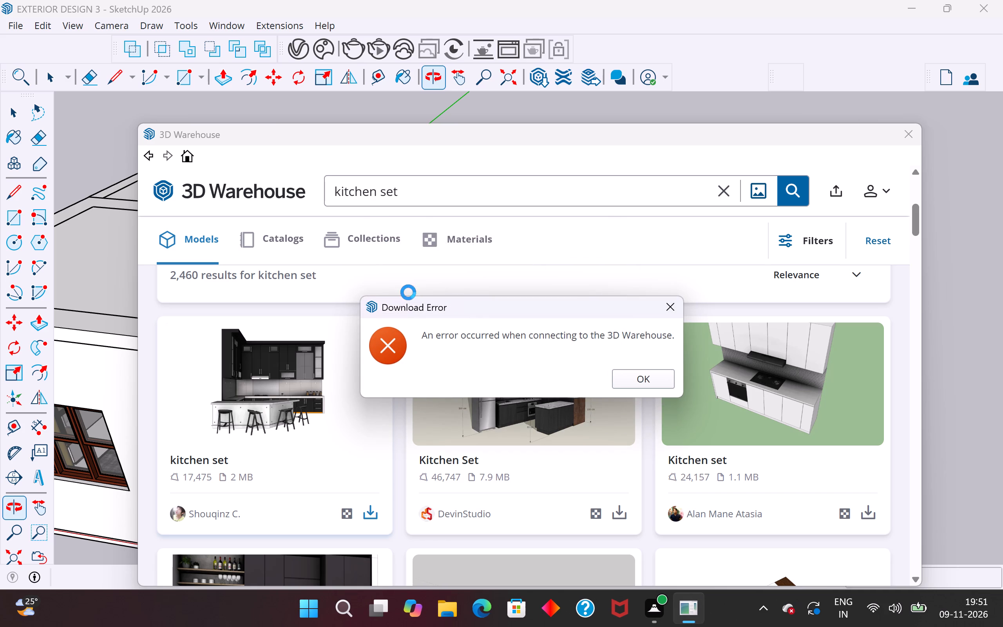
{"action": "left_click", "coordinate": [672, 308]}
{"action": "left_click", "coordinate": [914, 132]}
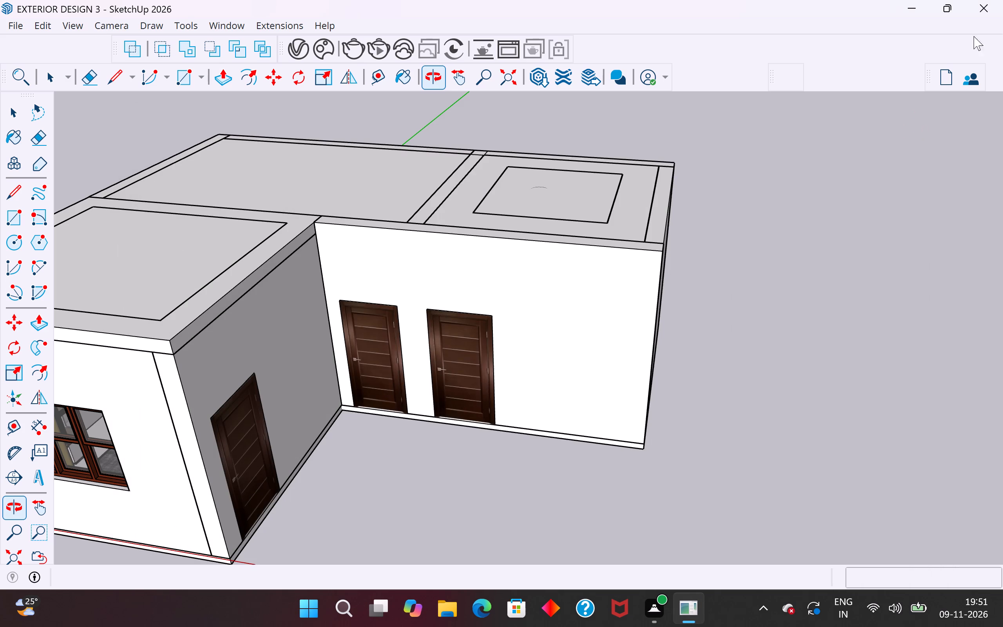
Close SketchUp with the EXTERIOR DESIGN 3 model.
{"action": "left_click", "coordinate": [987, 5]}
{"action": "scroll", "coordinate": [550, 397], "scroll_direction": "down", "scroll_amount": 3}
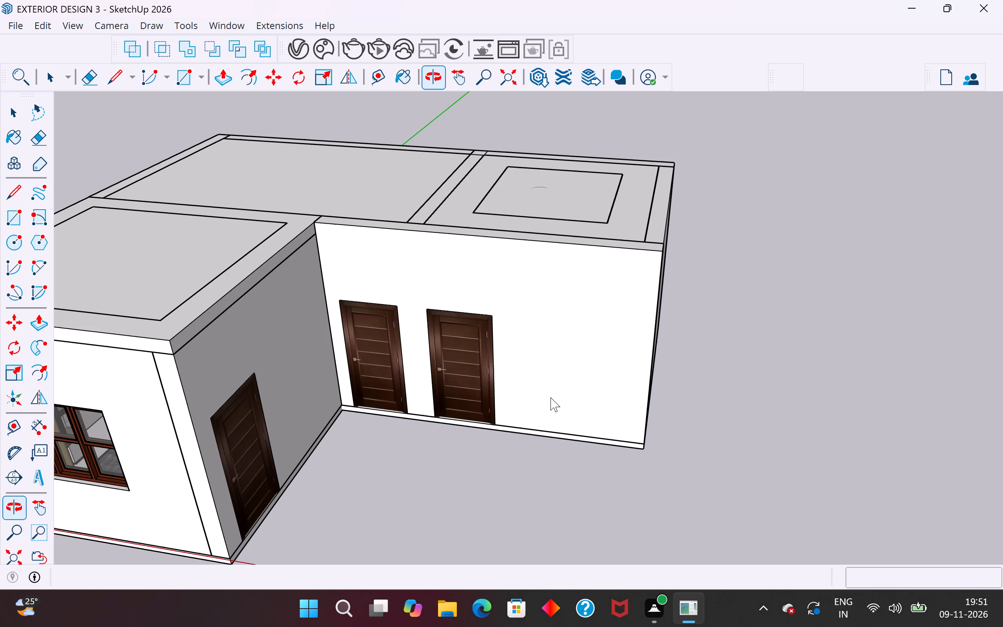
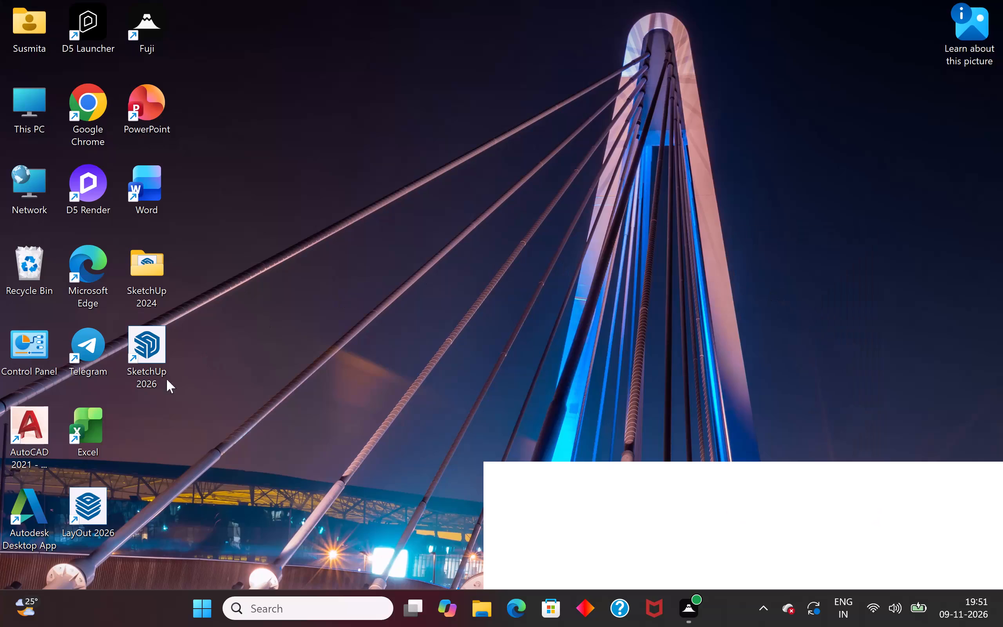
Launch SketchUp 2026 again from the desktop and bring up the recent files in its welcome window.
{"action": "right_click", "coordinate": [154, 342]}
{"action": "left_click", "coordinate": [226, 190]}
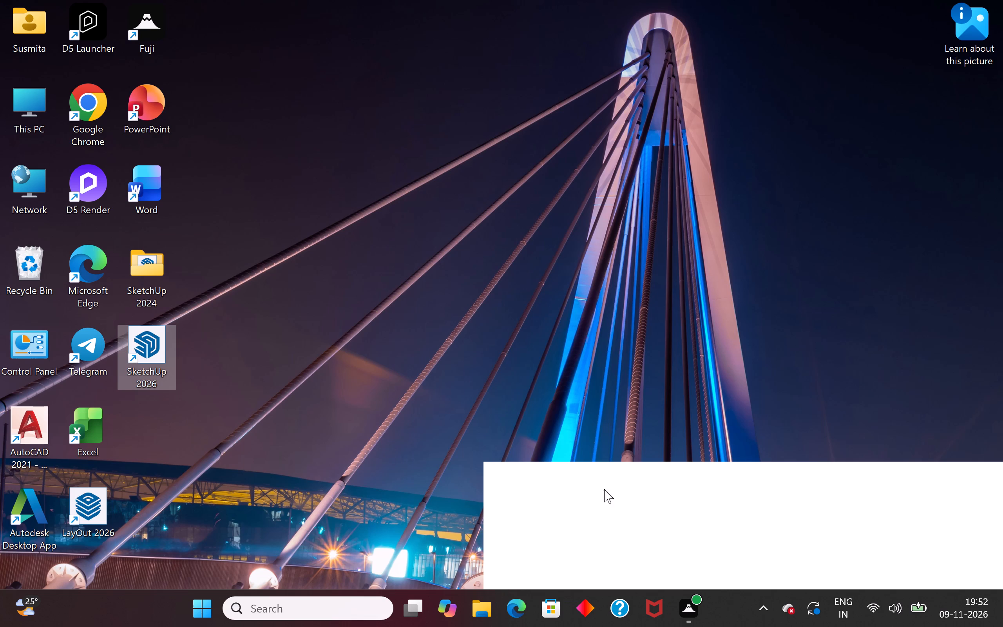
{"action": "right_click", "coordinate": [461, 270]}
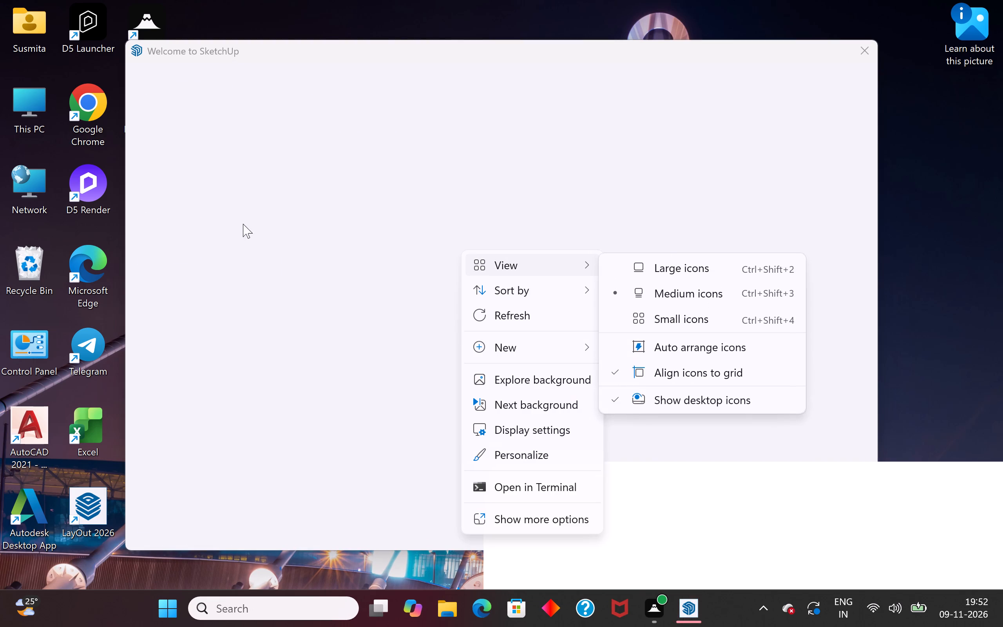
{"action": "left_click", "coordinate": [185, 344]}
{"action": "scroll", "coordinate": [550, 379], "scroll_direction": "down", "scroll_amount": 3}
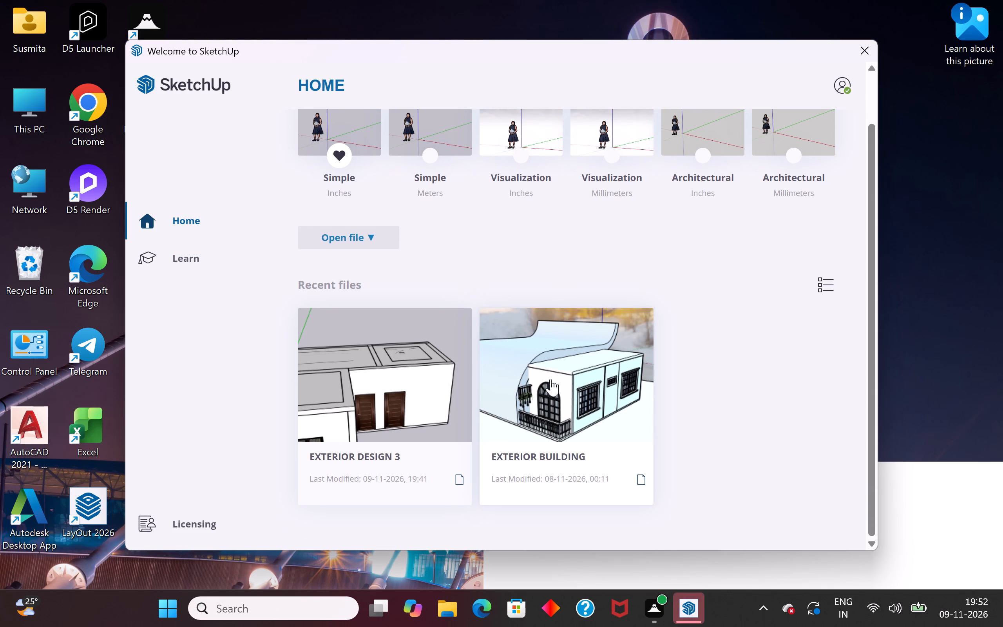
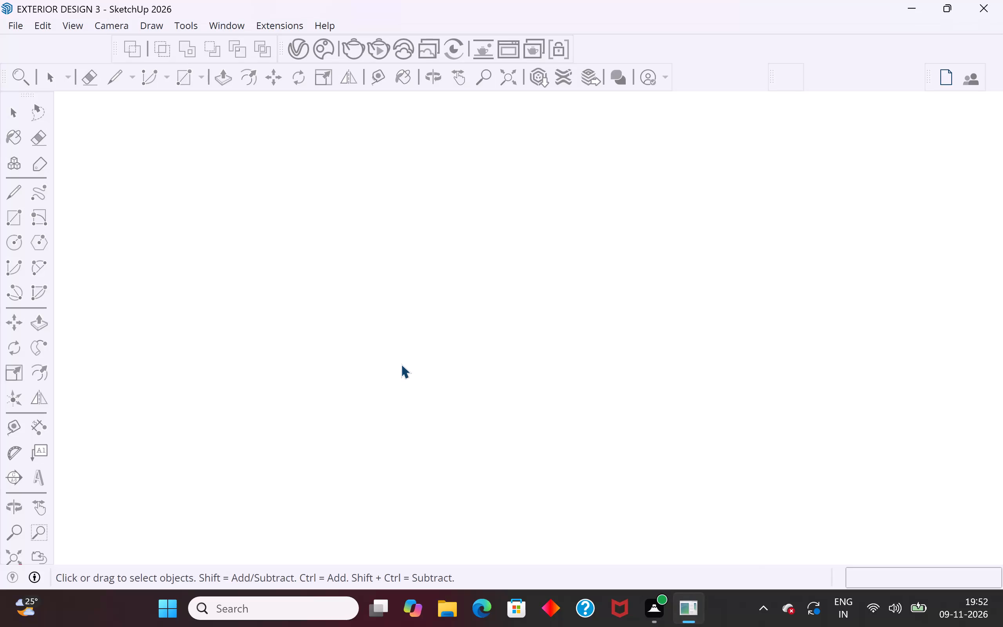
Dismiss the D5 Lite new-version notice over the opened house model.
{"action": "scroll", "coordinate": [527, 418], "scroll_direction": "down", "scroll_amount": 5}
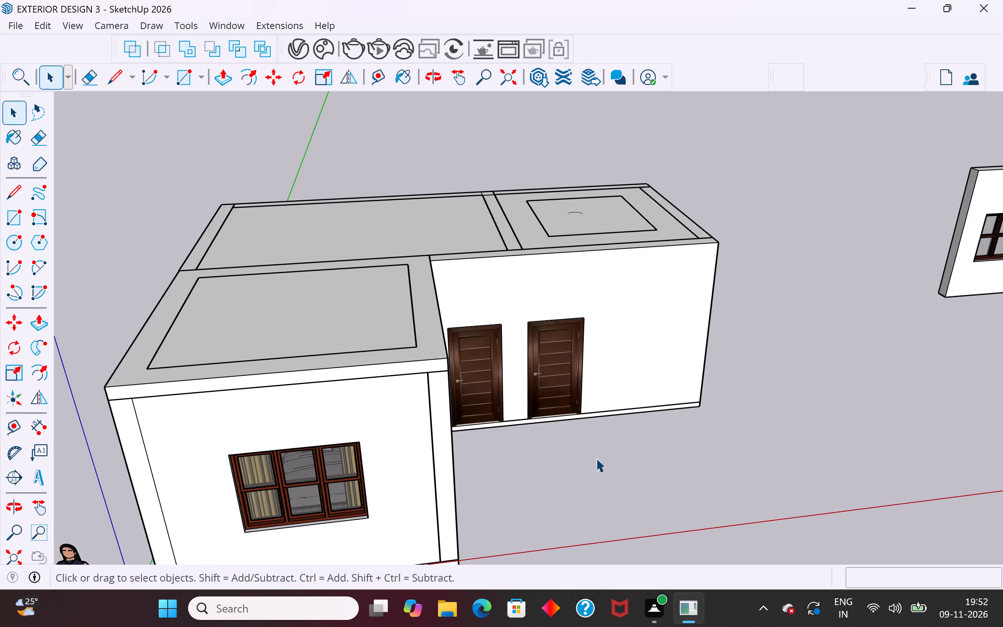
{"action": "scroll", "coordinate": [654, 422], "scroll_direction": "down", "scroll_amount": 3}
{"action": "middle_click_drag", "start_coordinate": [713, 466], "coordinate": [621, 453]}
{"action": "scroll", "coordinate": [633, 409], "scroll_direction": "up", "scroll_amount": 3}
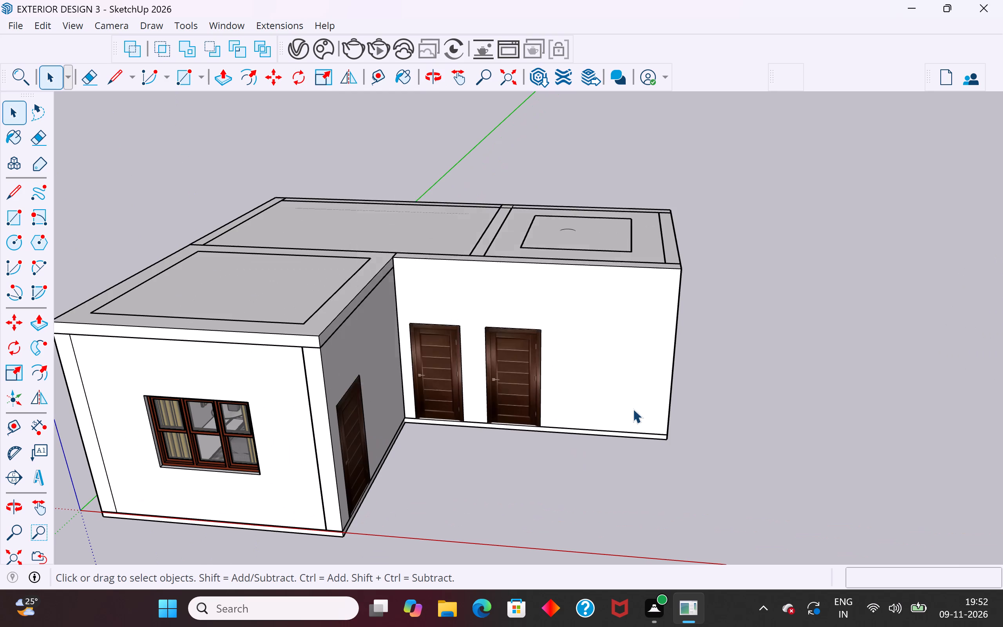
{"action": "scroll", "coordinate": [633, 409], "scroll_direction": "down", "scroll_amount": 1}
{"action": "left_click", "coordinate": [609, 363]}
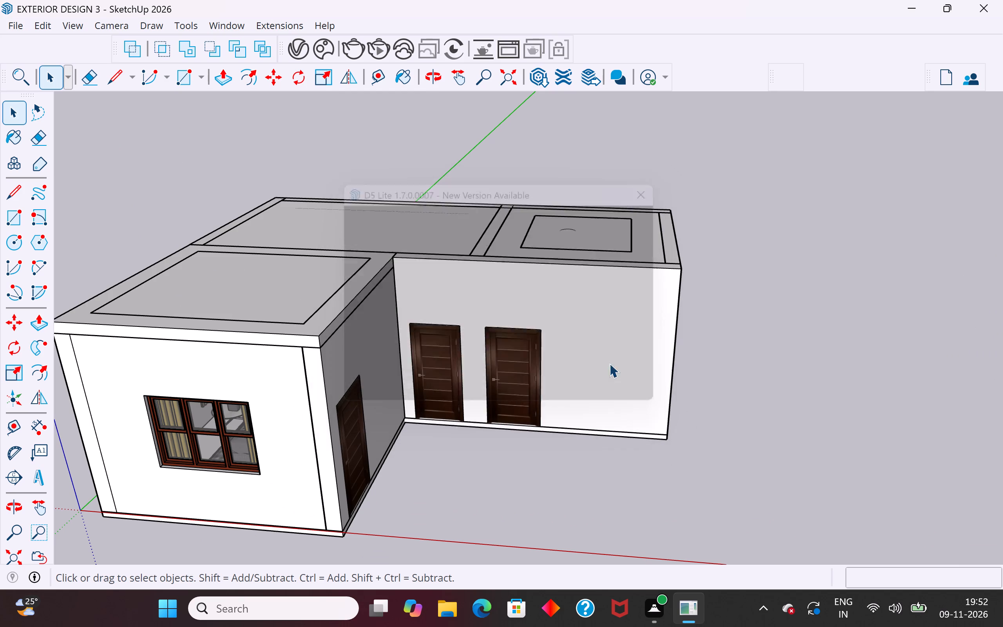
{"action": "scroll", "coordinate": [695, 271], "scroll_direction": "down", "scroll_amount": 3}
{"action": "left_click_drag", "start_coordinate": [414, 112], "coordinate": [411, 127]}
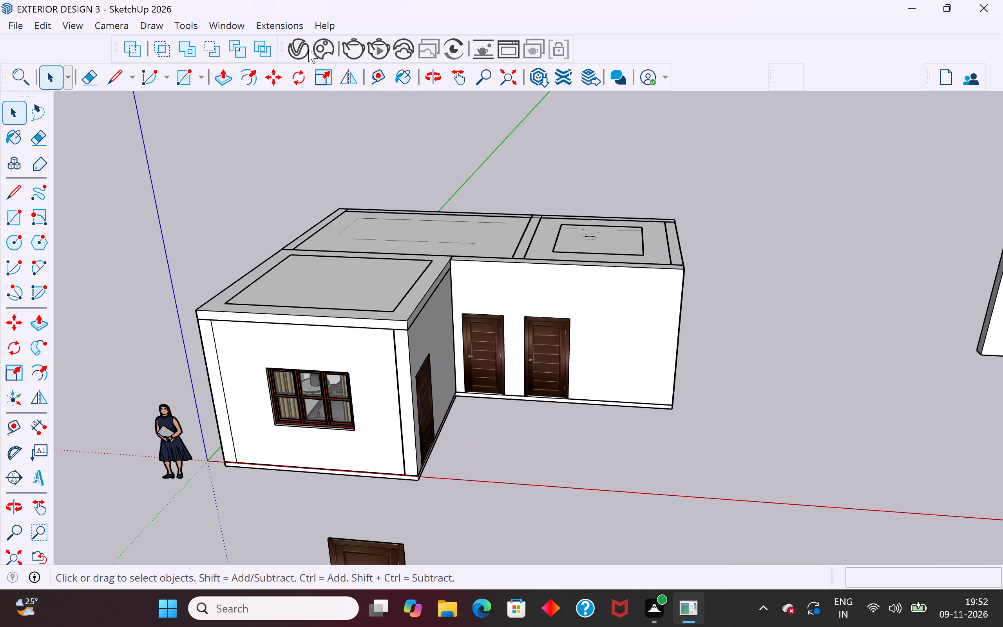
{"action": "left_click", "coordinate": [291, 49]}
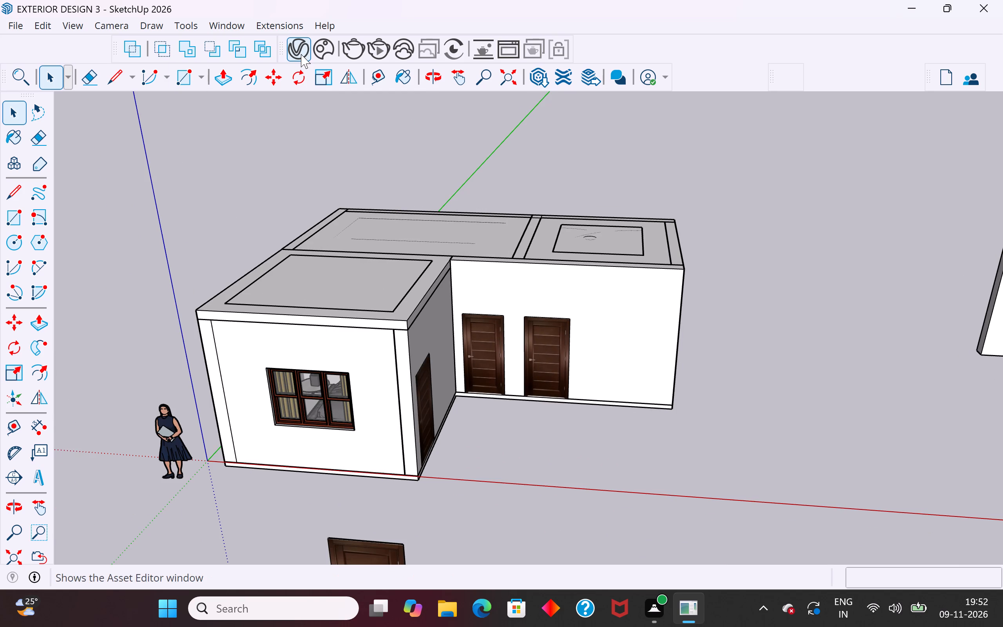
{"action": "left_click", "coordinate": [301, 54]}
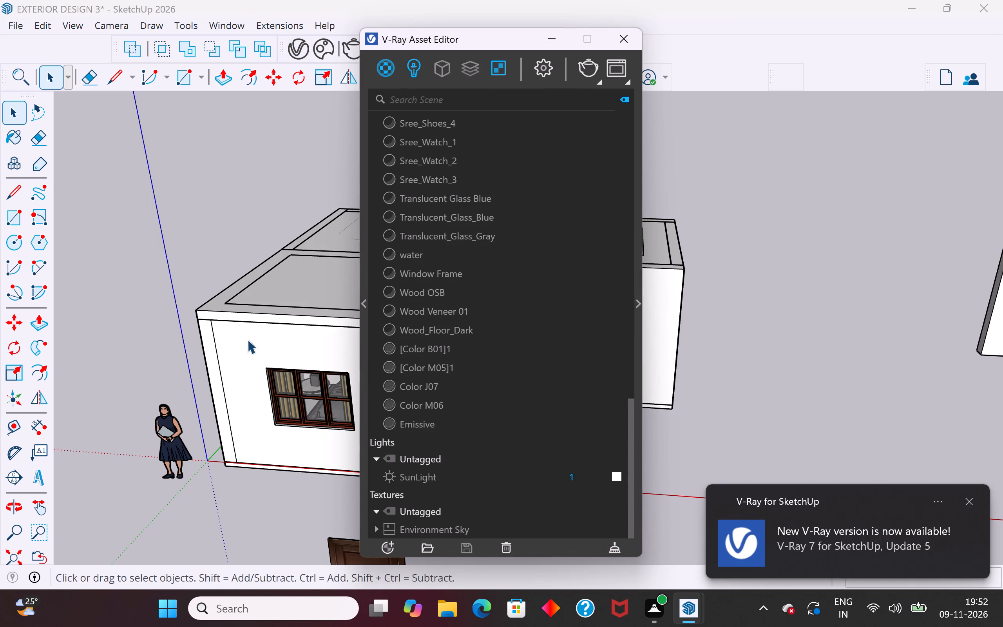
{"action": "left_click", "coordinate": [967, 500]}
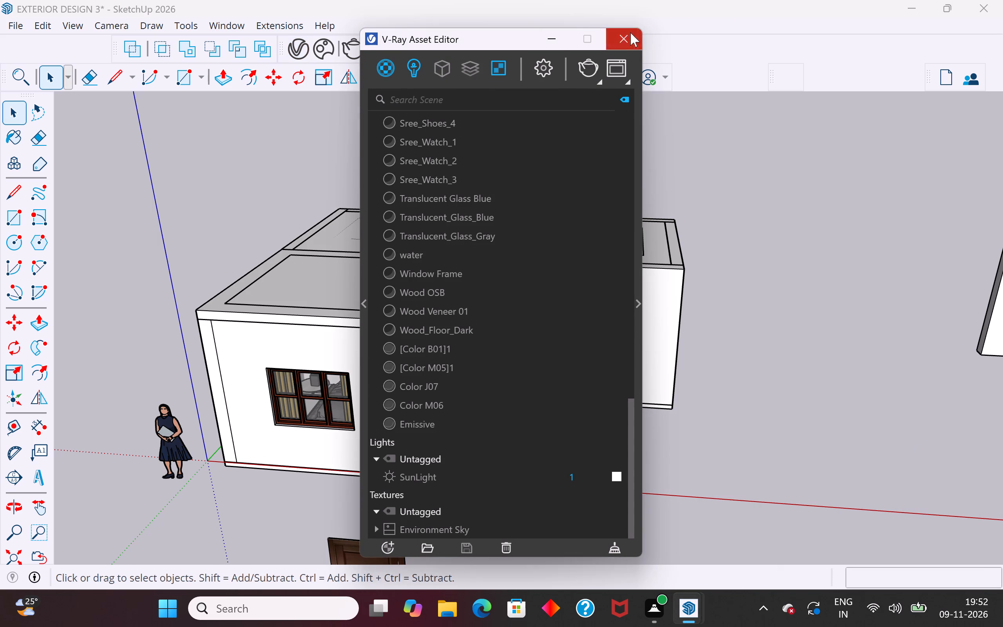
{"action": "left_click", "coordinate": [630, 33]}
Open the 3D Warehouse, move its window up and make it slightly taller.
{"action": "left_click", "coordinate": [228, 22]}
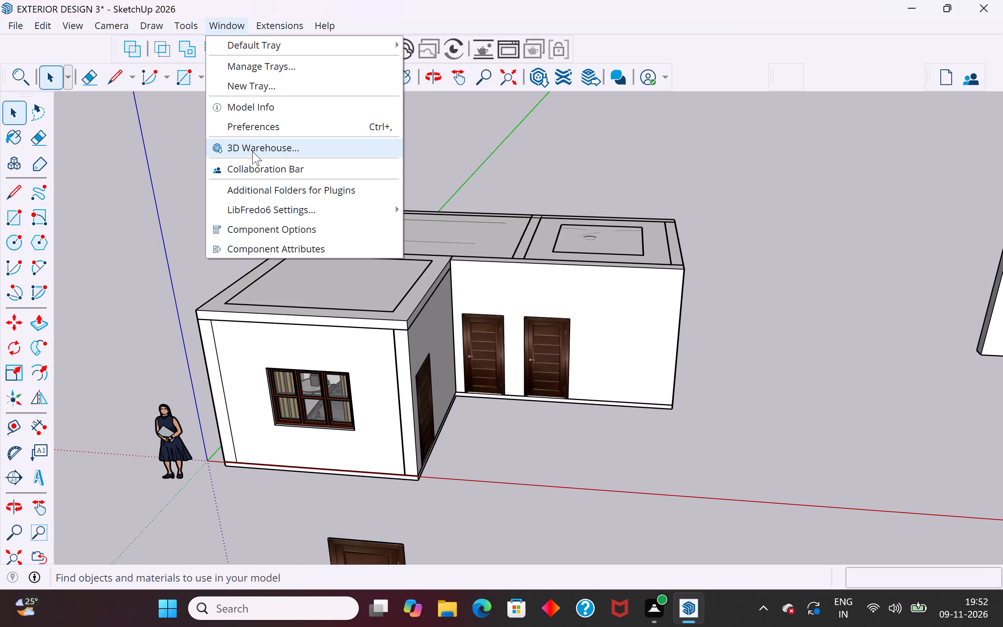
{"action": "left_click", "coordinate": [254, 149]}
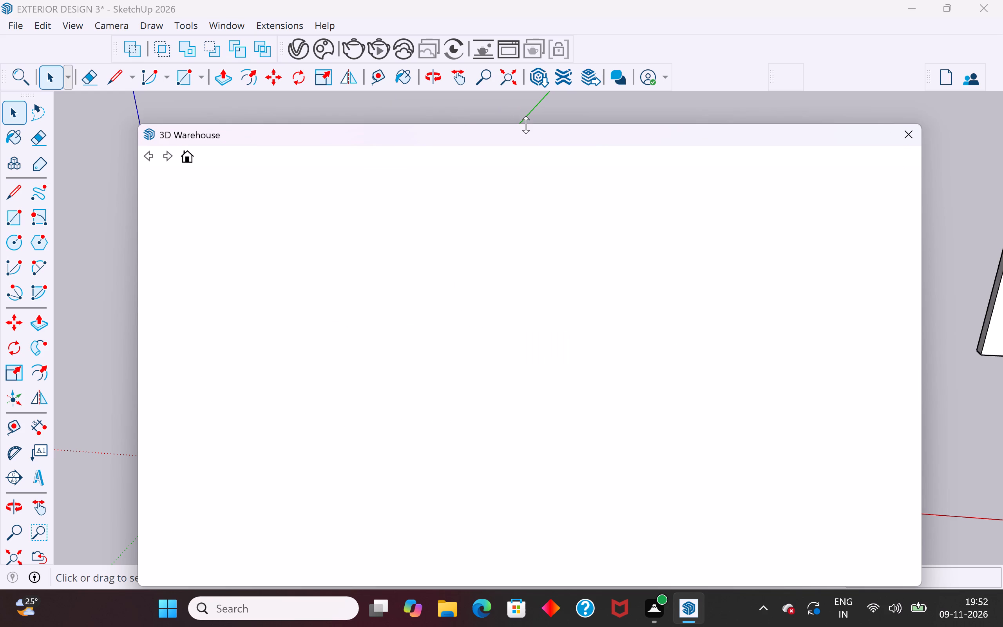
{"action": "left_click_drag", "start_coordinate": [530, 130], "coordinate": [537, 89]}
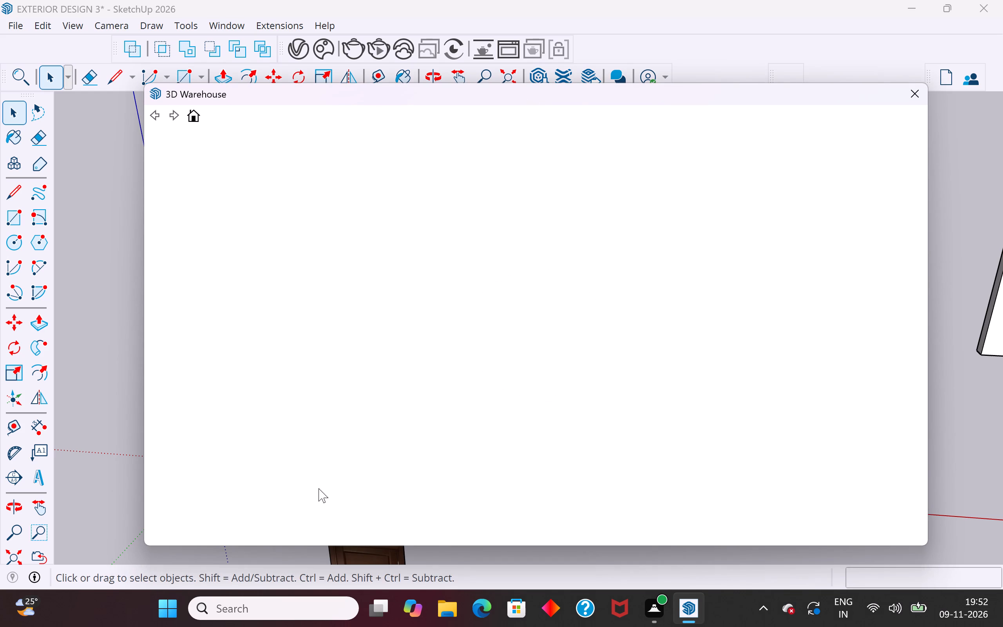
{"action": "left_click_drag", "start_coordinate": [325, 548], "coordinate": [335, 564]}
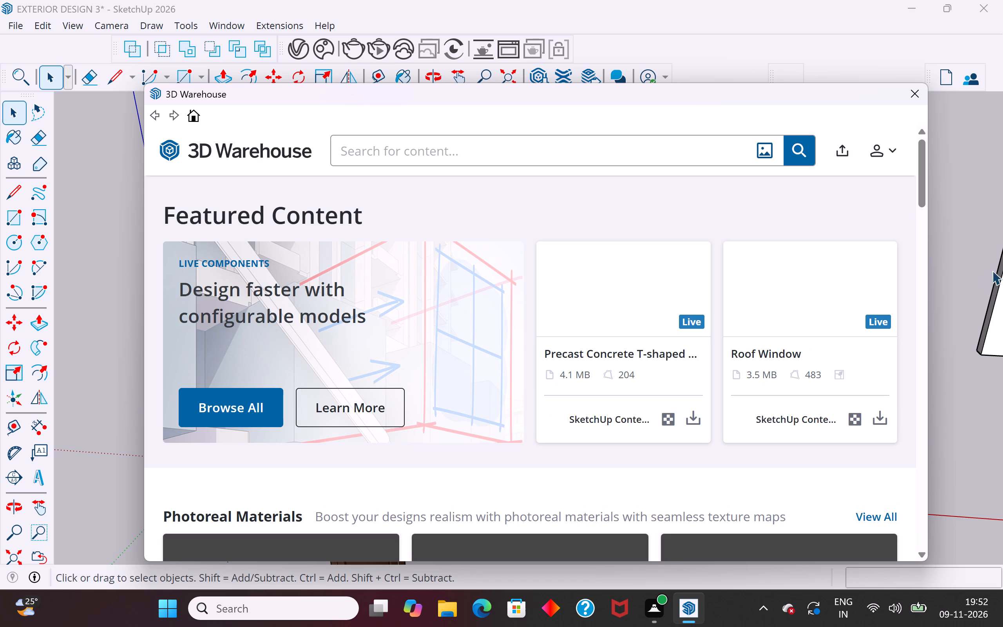
{"action": "scroll", "coordinate": [565, 486], "scroll_direction": "down", "scroll_amount": 4}
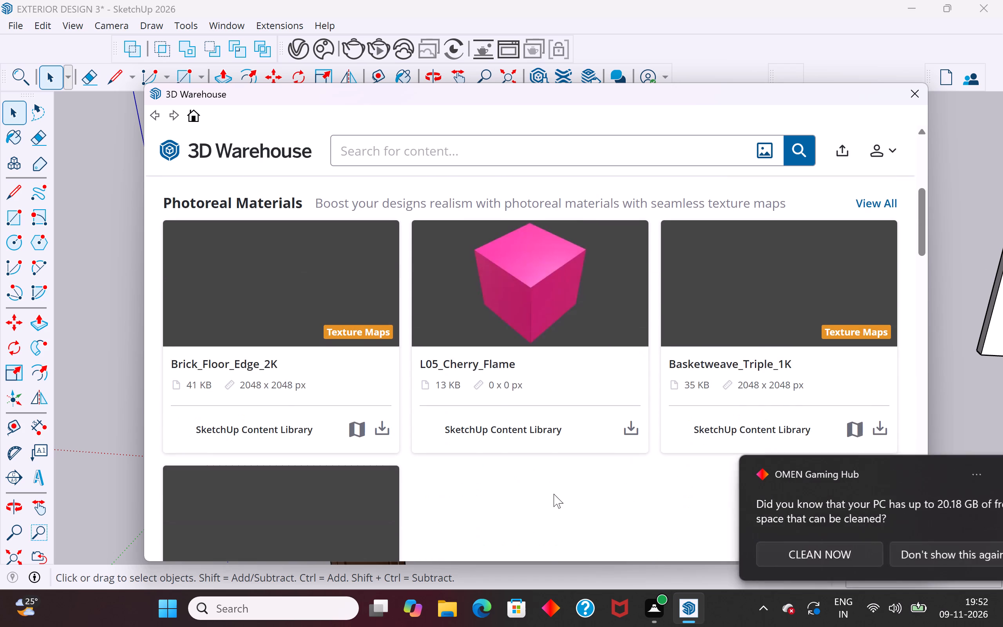
{"action": "scroll", "coordinate": [554, 494], "scroll_direction": "up", "scroll_amount": 3}
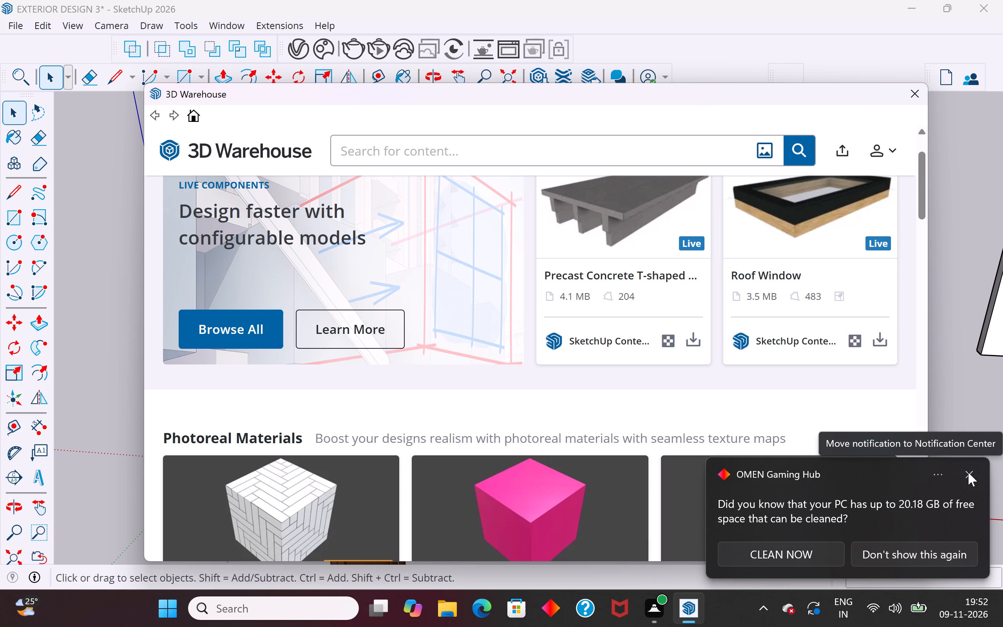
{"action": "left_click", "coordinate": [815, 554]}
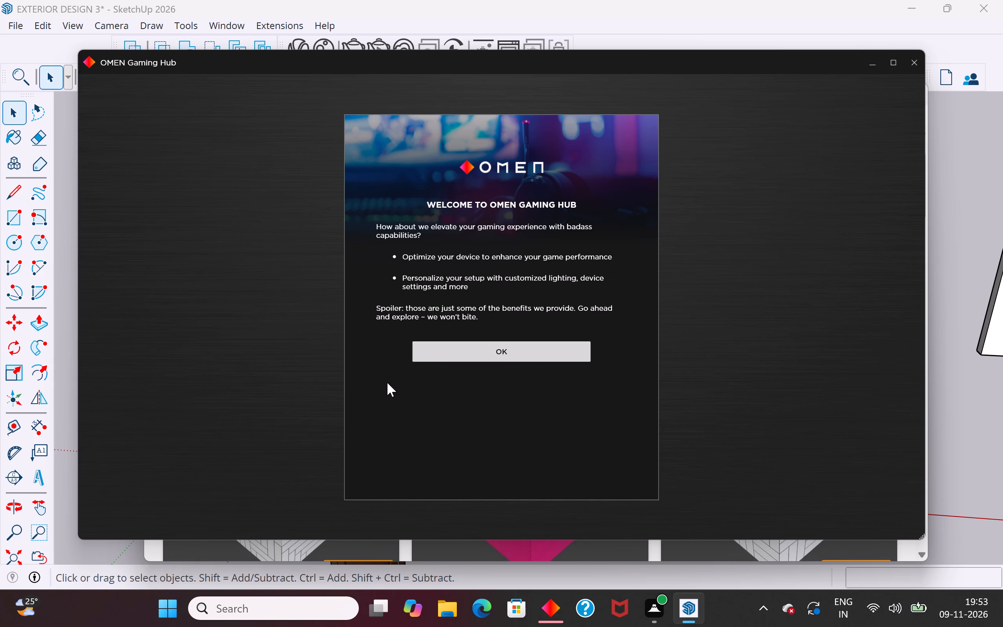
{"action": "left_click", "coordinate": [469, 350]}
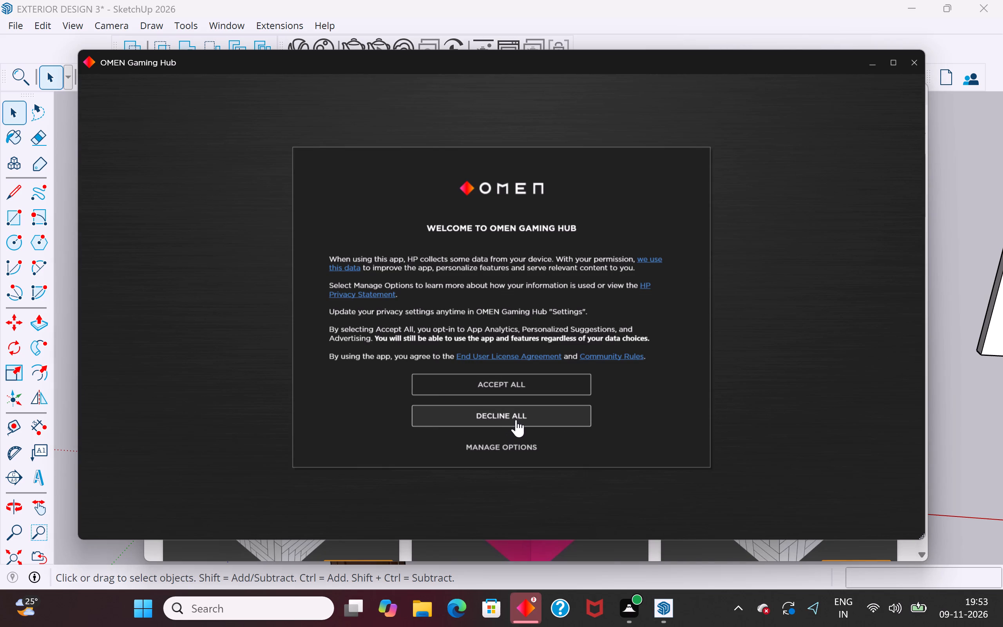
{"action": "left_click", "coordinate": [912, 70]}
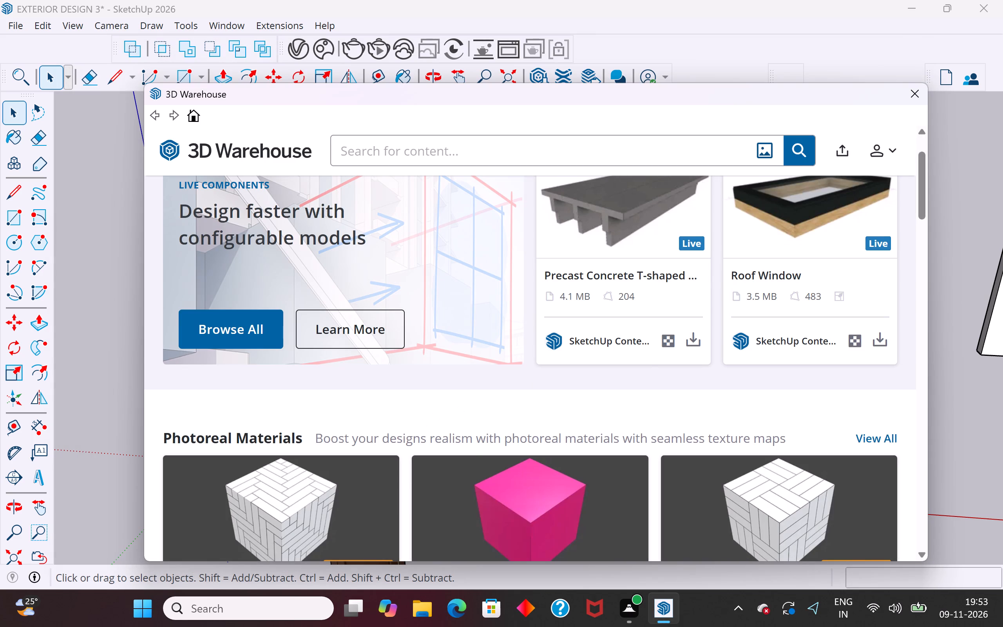
Search the 3D Warehouse for "kitchen set".
{"action": "left_click", "coordinate": [557, 151]}
{"action": "type", "text": "kitchen"}
{"action": "key", "text": "space"}
{"action": "type", "text": "se"}
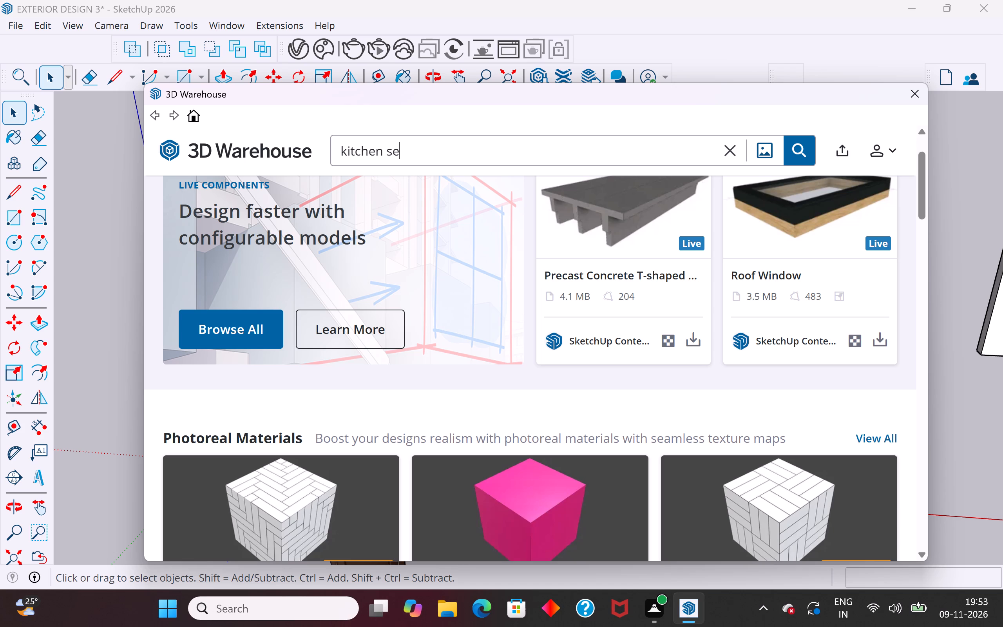
{"action": "key", "text": "t"}
{"action": "left_click", "coordinate": [792, 145]}
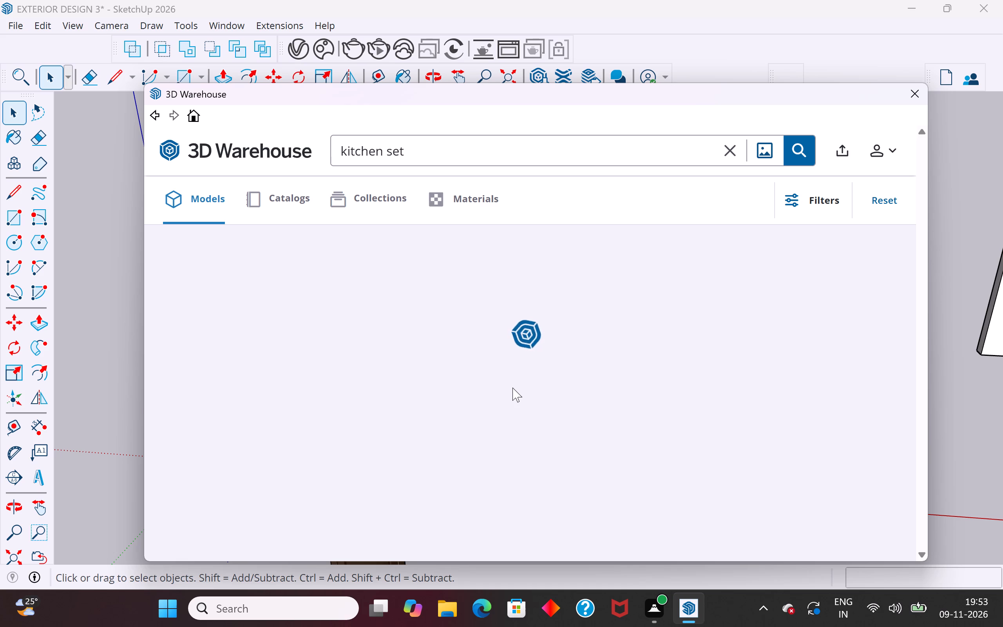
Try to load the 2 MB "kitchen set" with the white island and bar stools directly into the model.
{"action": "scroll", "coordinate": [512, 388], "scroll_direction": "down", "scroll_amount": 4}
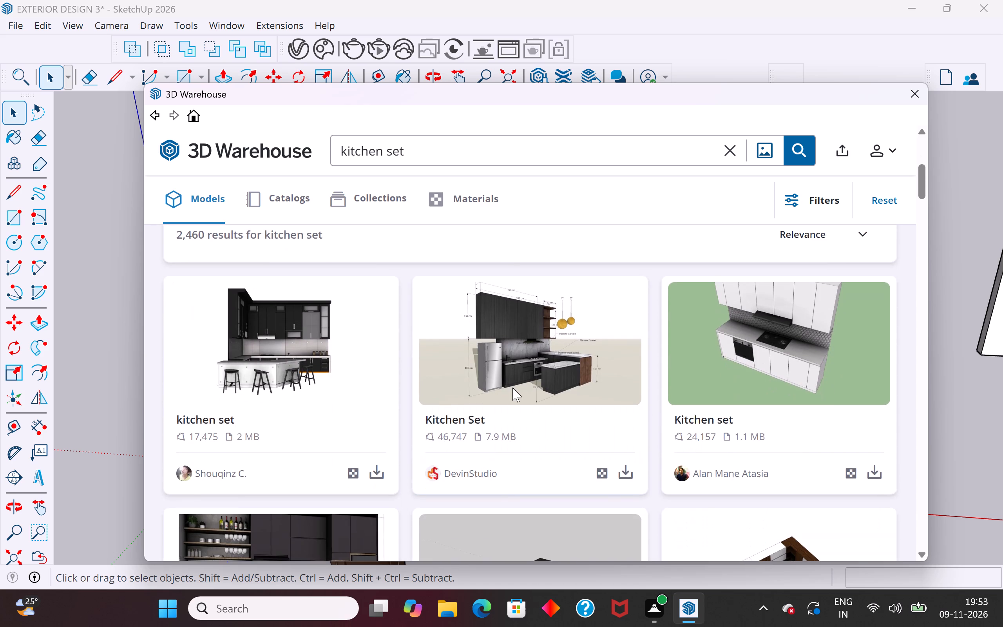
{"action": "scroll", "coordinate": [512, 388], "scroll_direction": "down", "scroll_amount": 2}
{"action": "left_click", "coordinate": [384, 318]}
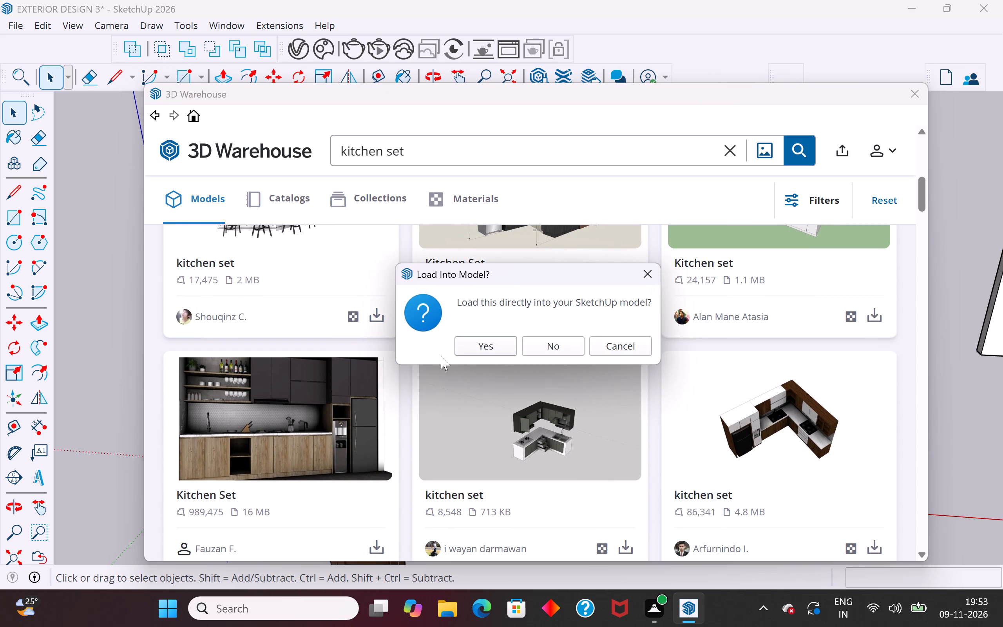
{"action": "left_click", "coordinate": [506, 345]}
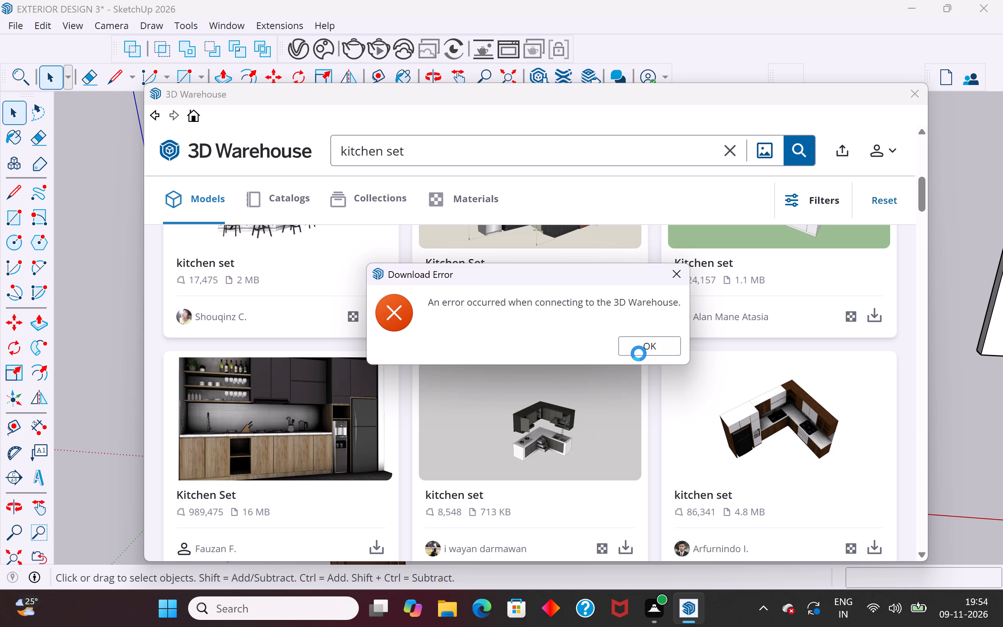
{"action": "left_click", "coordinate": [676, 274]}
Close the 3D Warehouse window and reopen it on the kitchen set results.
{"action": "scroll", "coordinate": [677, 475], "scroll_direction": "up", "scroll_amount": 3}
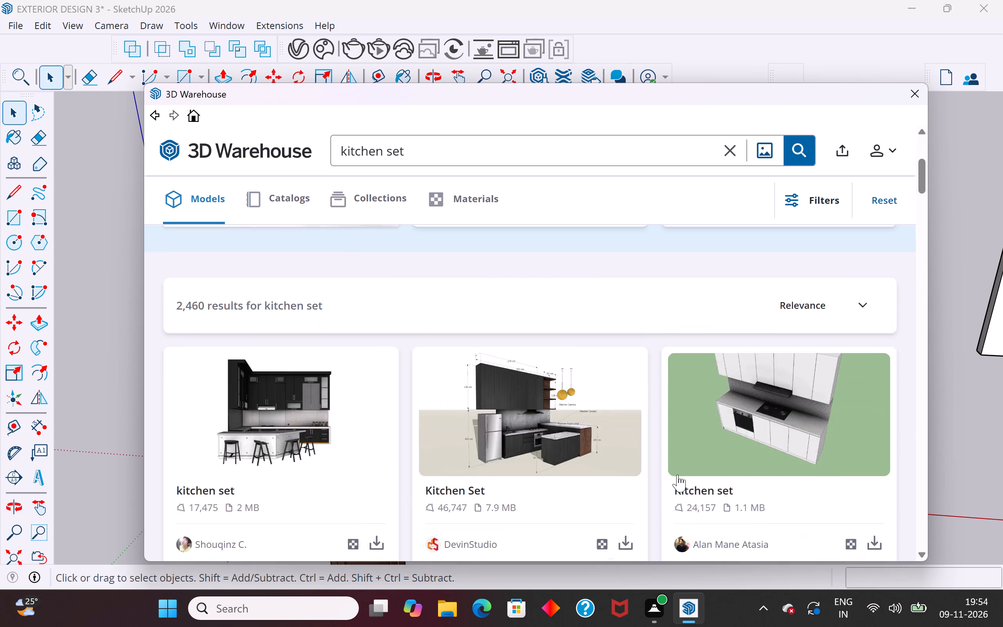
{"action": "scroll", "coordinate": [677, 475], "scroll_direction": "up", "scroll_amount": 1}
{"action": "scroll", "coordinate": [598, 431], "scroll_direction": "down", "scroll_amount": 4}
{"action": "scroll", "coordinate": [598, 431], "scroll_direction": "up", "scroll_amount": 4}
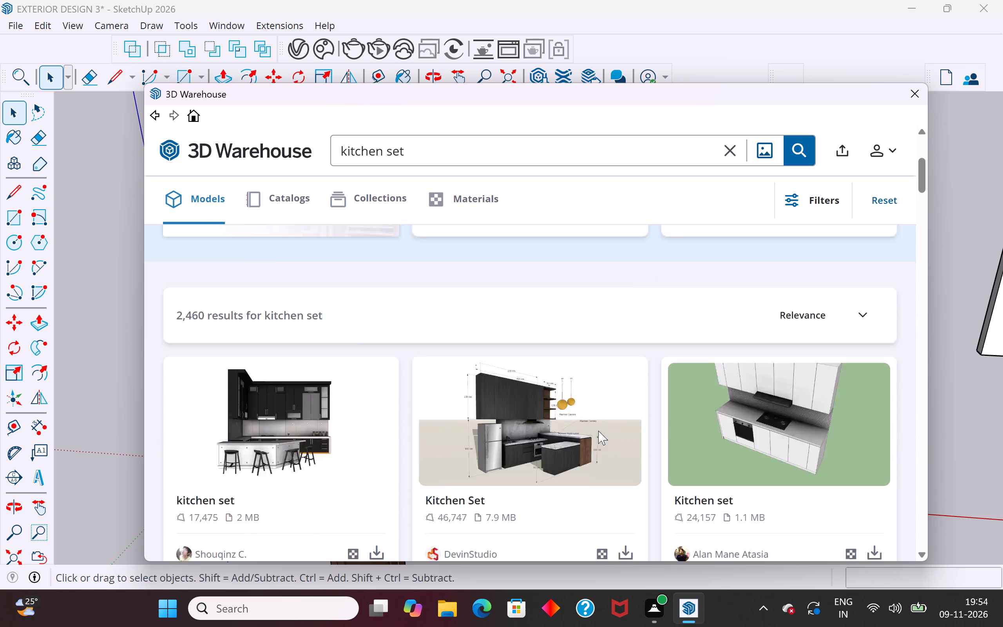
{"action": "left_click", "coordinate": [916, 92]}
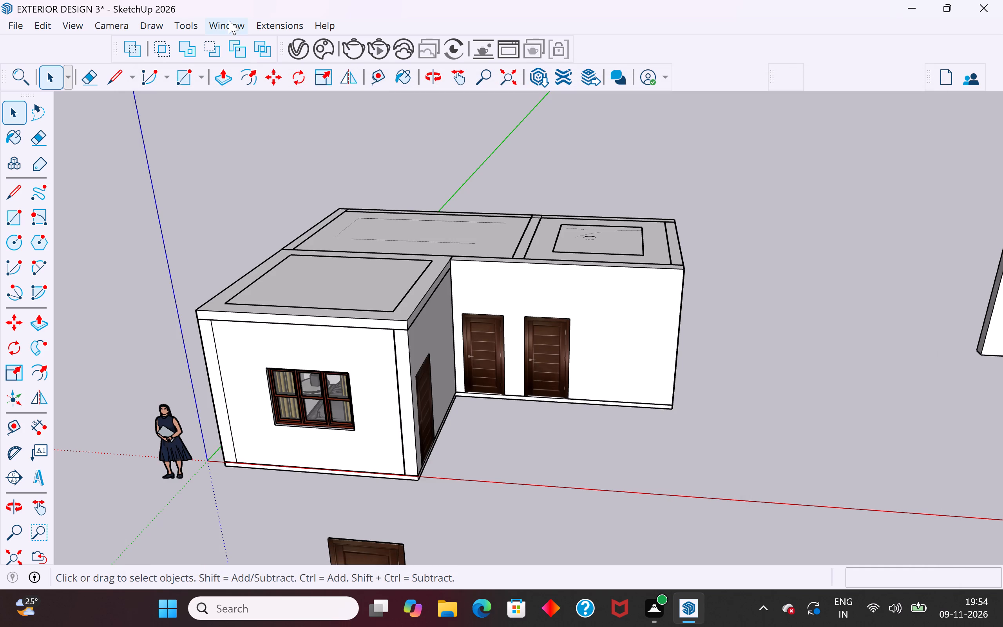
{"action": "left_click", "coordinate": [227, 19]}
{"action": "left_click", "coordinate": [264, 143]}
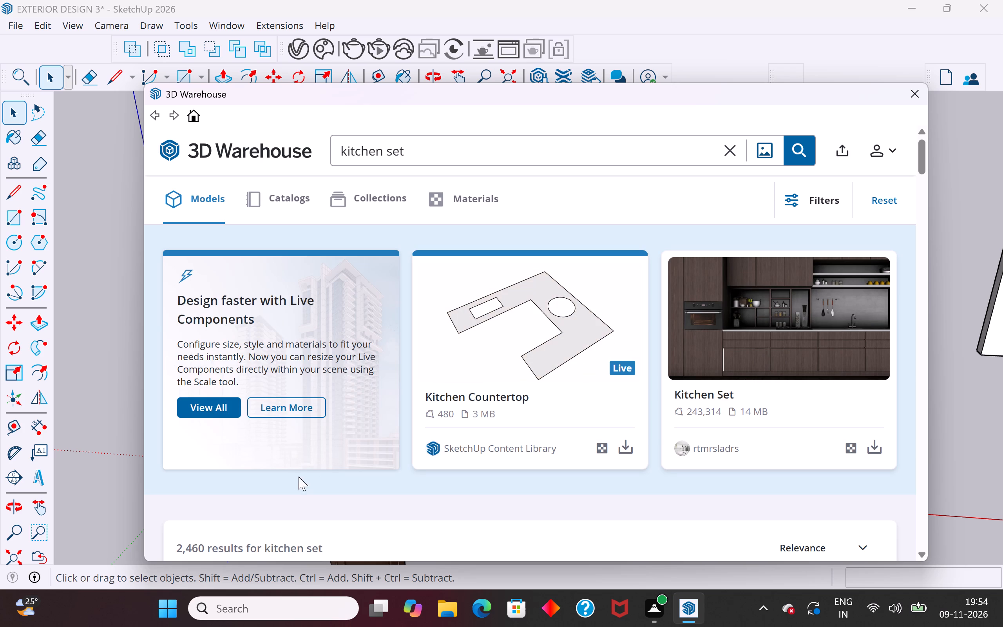
Download the 2 MB "kitchen set" with the white island and bar stools again, directly into the model.
{"action": "scroll", "coordinate": [418, 424], "scroll_direction": "down", "scroll_amount": 5}
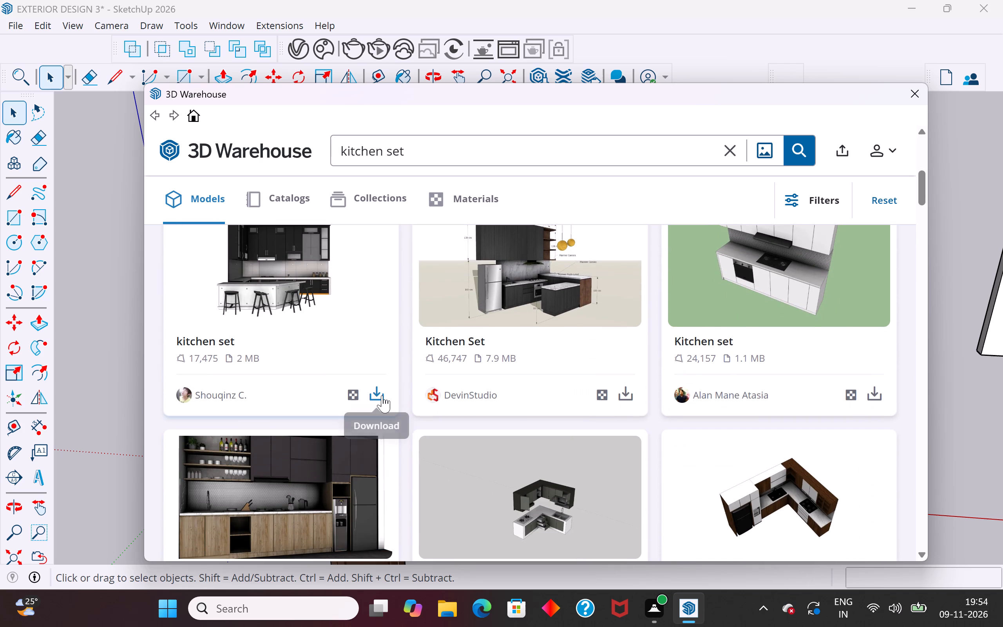
{"action": "left_click", "coordinate": [382, 395]}
{"action": "left_click", "coordinate": [475, 346]}
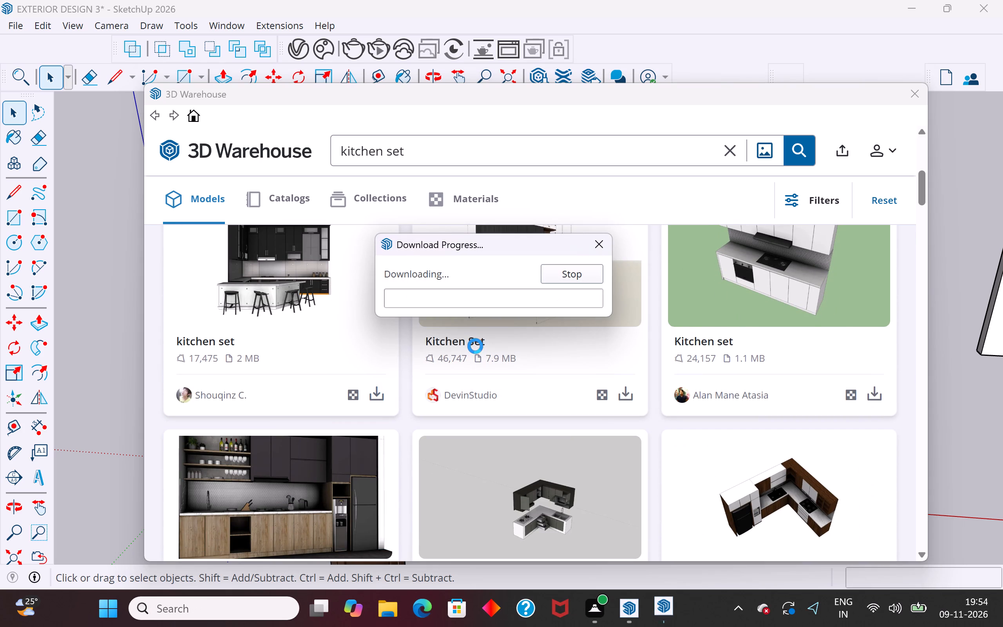
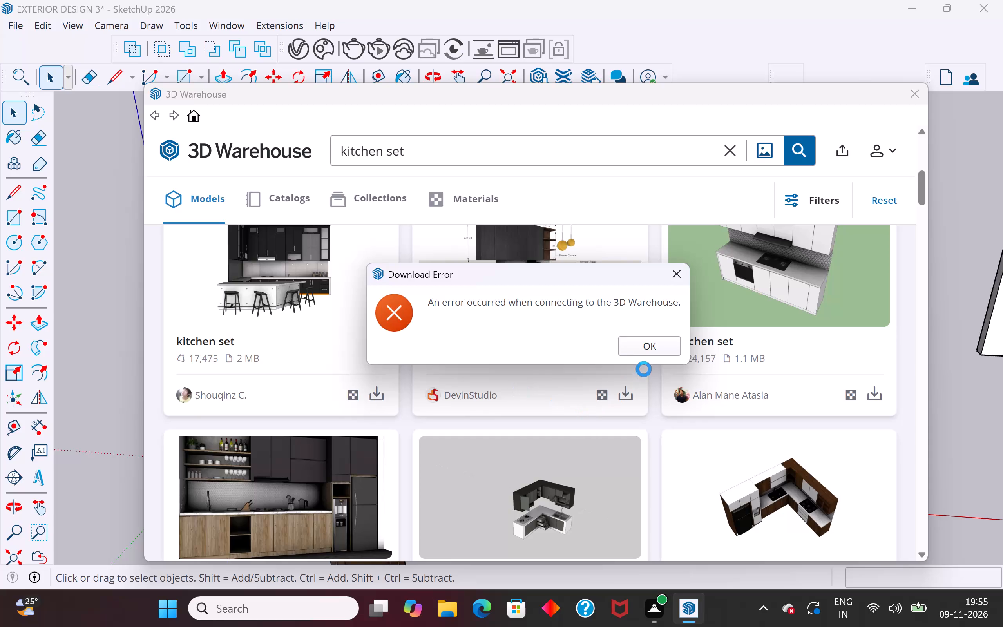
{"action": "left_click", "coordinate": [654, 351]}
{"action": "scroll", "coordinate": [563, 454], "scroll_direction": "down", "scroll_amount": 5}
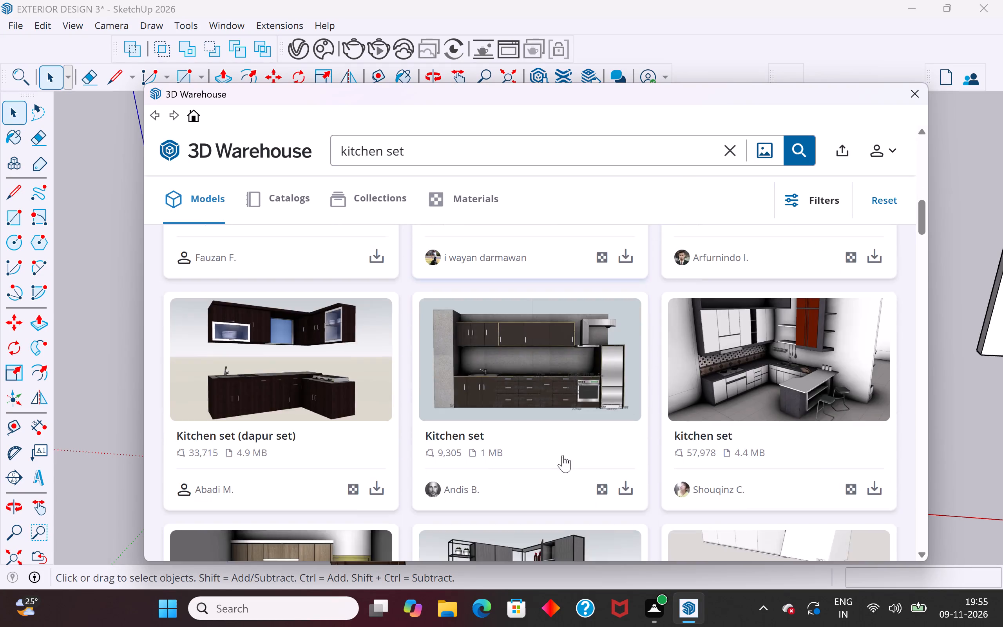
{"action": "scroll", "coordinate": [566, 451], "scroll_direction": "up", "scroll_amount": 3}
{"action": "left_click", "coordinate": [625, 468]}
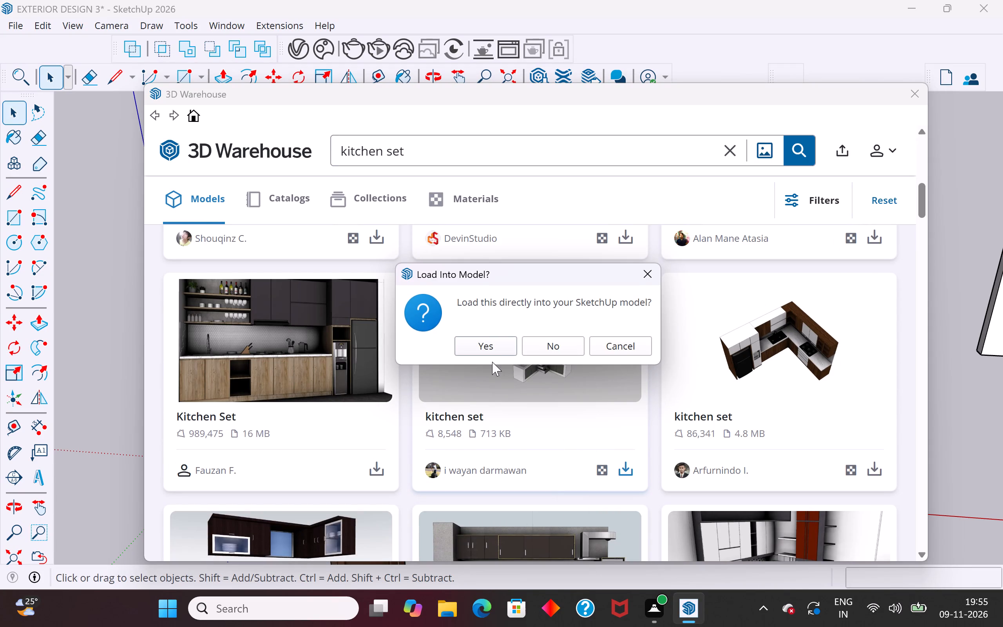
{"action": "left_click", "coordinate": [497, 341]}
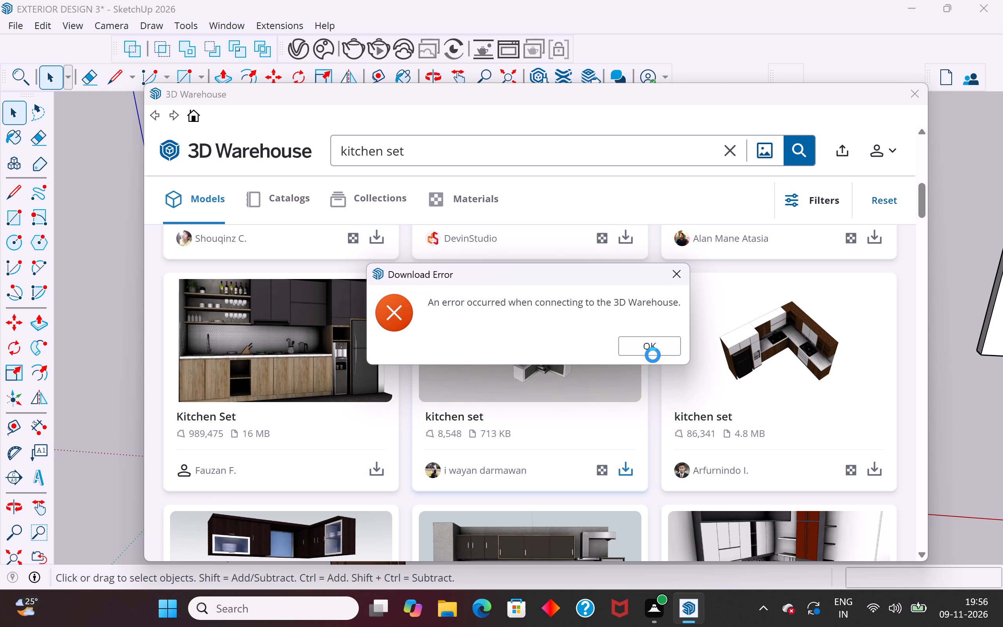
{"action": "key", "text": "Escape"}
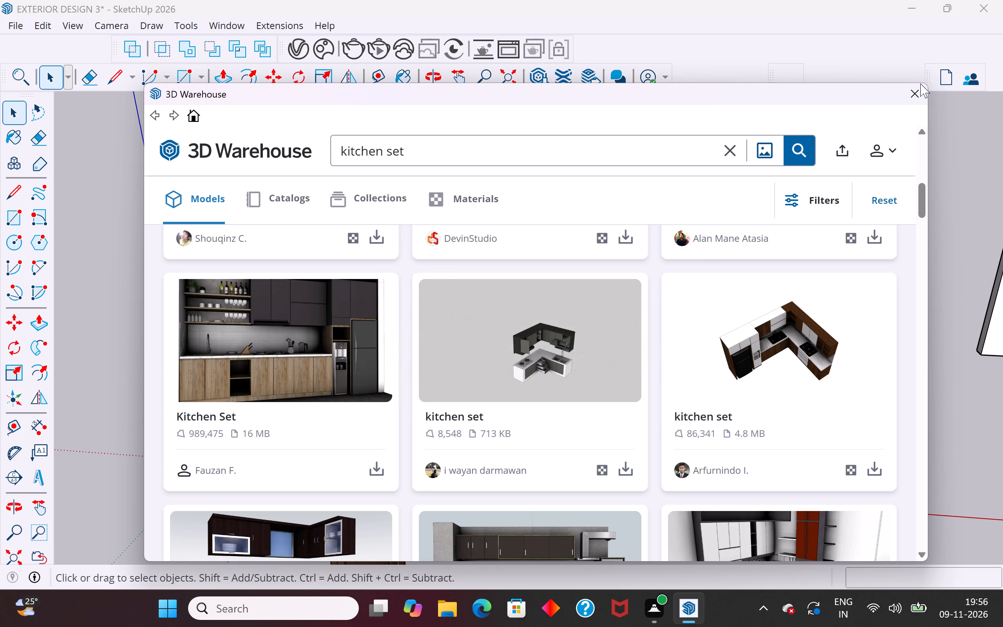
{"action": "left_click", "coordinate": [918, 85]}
Exit SketchUp, discarding the unsaved changes to the EXTERIOR DESIGN 3 model.
{"action": "left_click", "coordinate": [988, 2]}
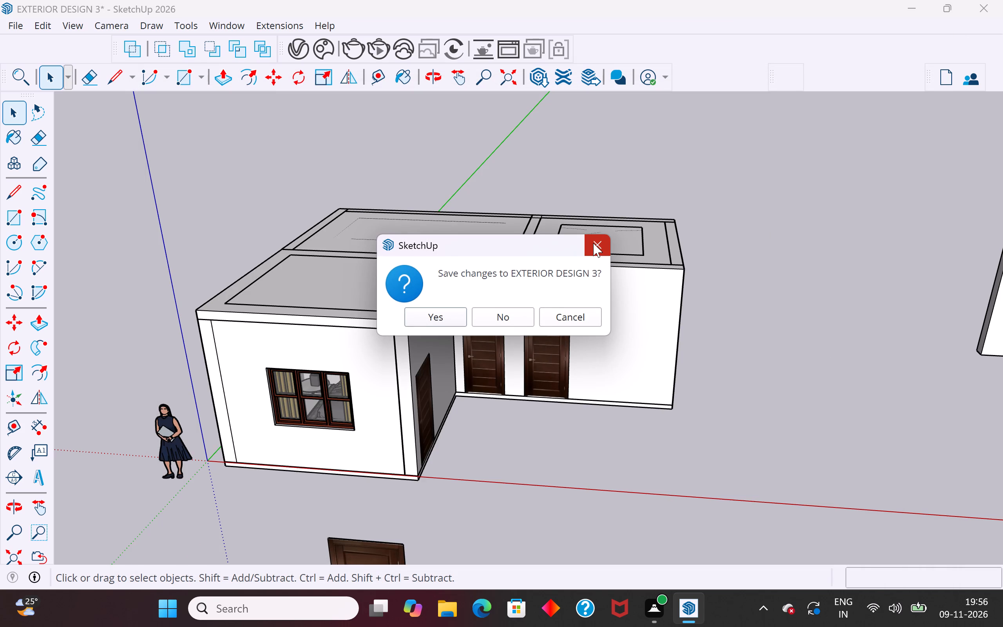
{"action": "left_click", "coordinate": [593, 243]}
{"action": "left_click", "coordinate": [992, 4]}
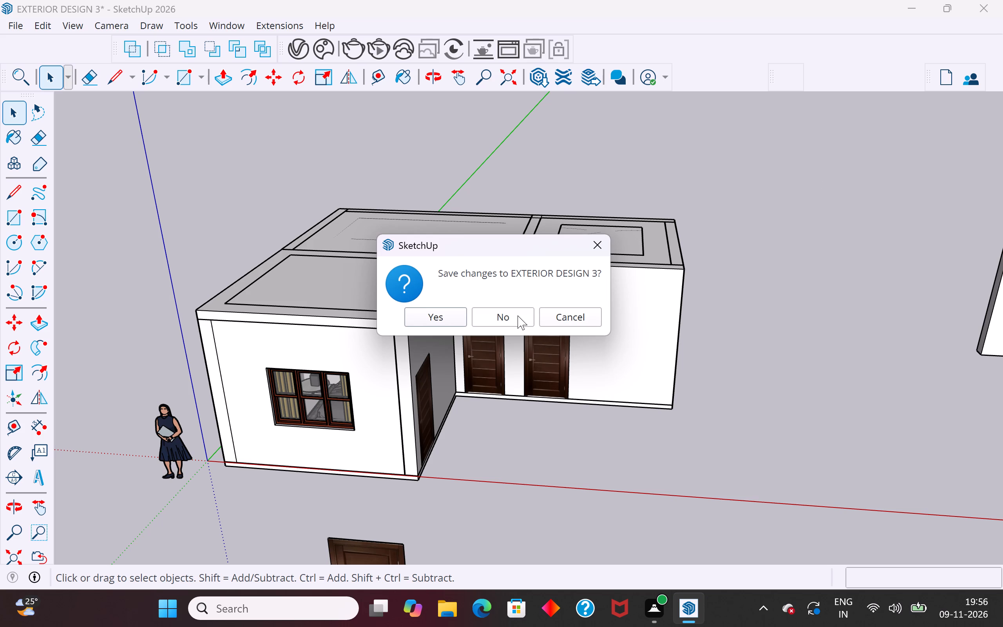
{"action": "left_click", "coordinate": [518, 315]}
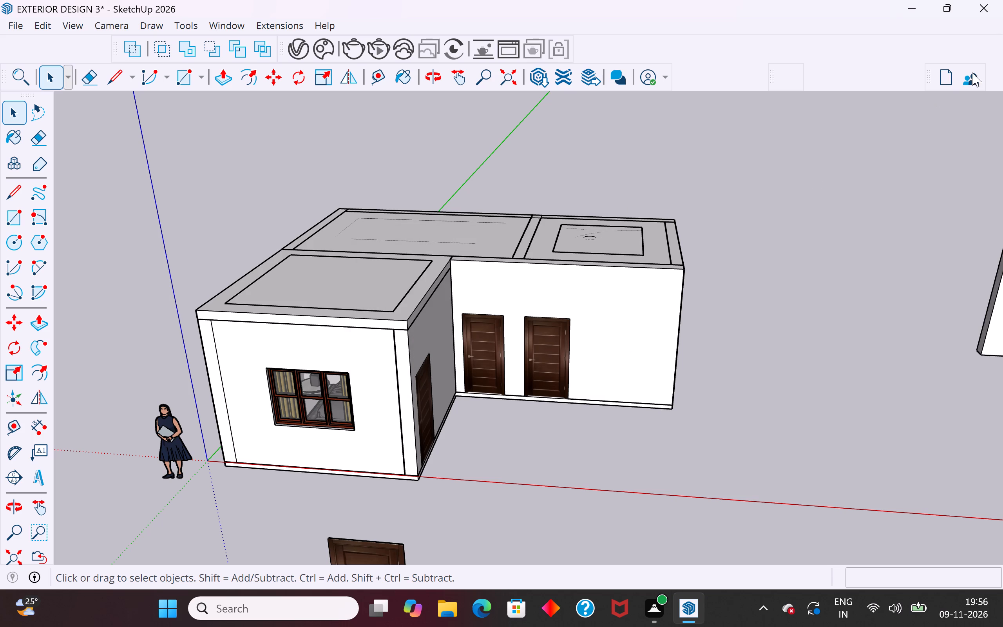
{"action": "left_click", "coordinate": [989, 8]}
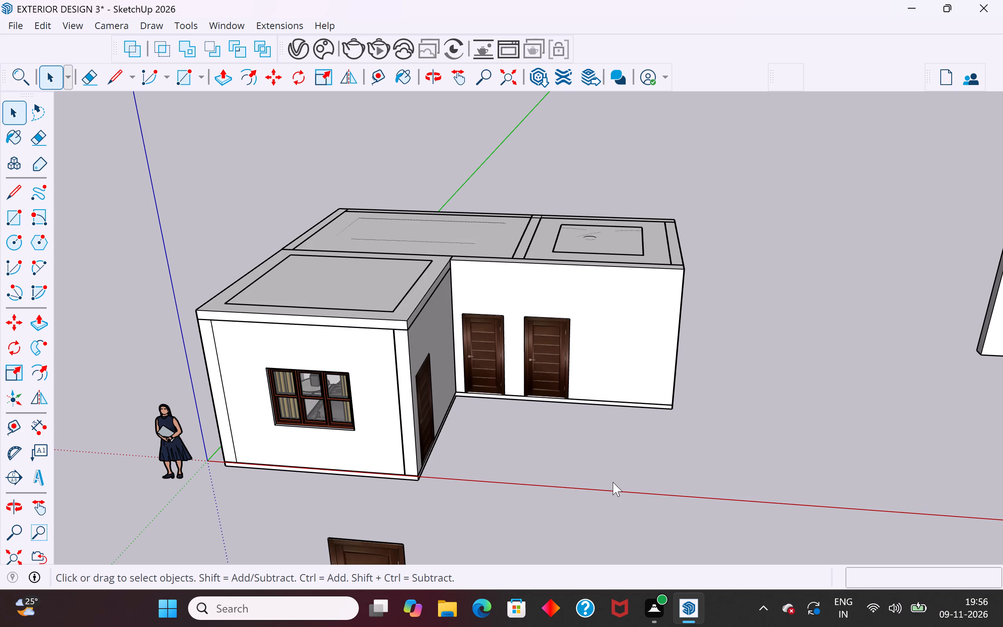
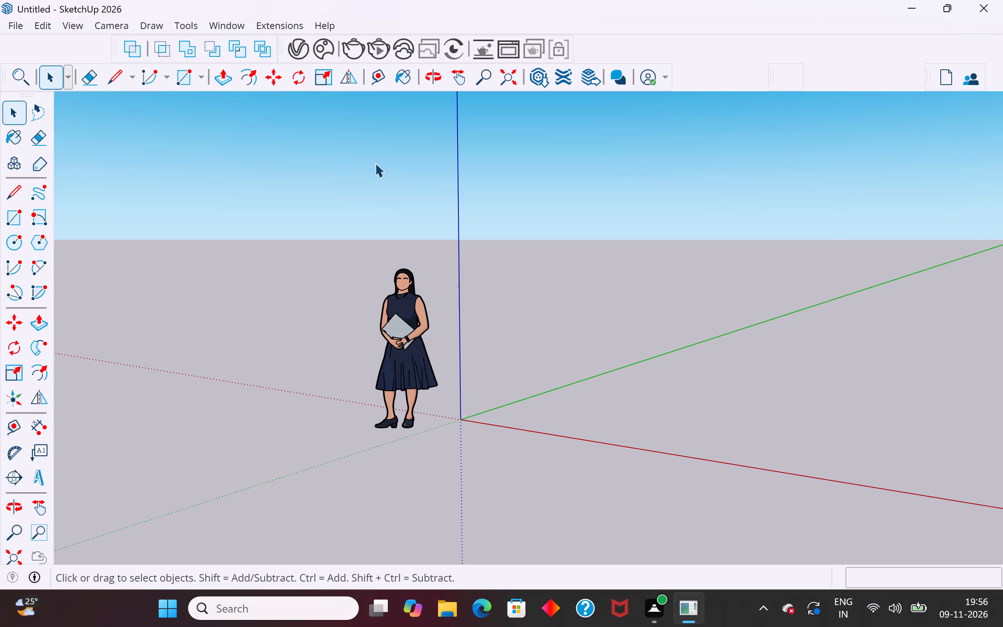
Open the 3D Warehouse, postpone the D5 Lite update, and search for "kitchen set".
{"action": "left_click", "coordinate": [217, 30]}
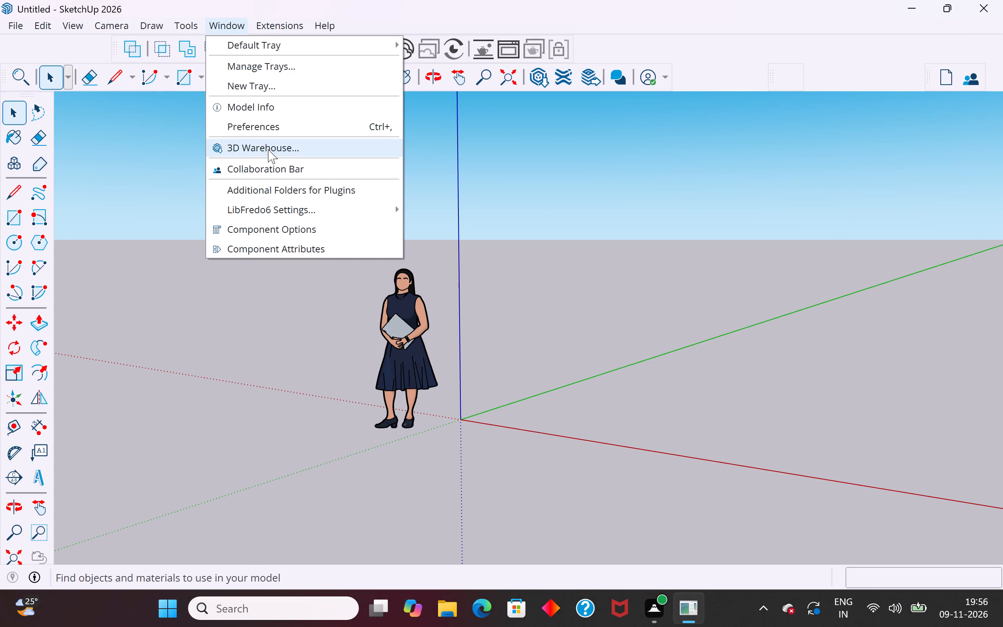
{"action": "left_click", "coordinate": [268, 149]}
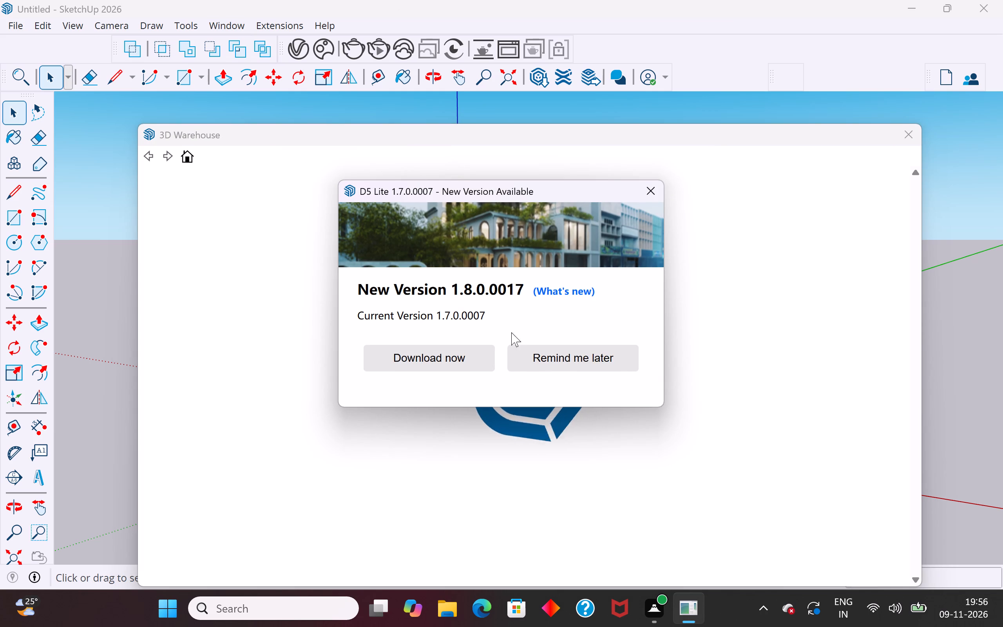
{"action": "left_click", "coordinate": [601, 356]}
{"action": "left_click", "coordinate": [563, 171]}
{"action": "left_click", "coordinate": [563, 190]}
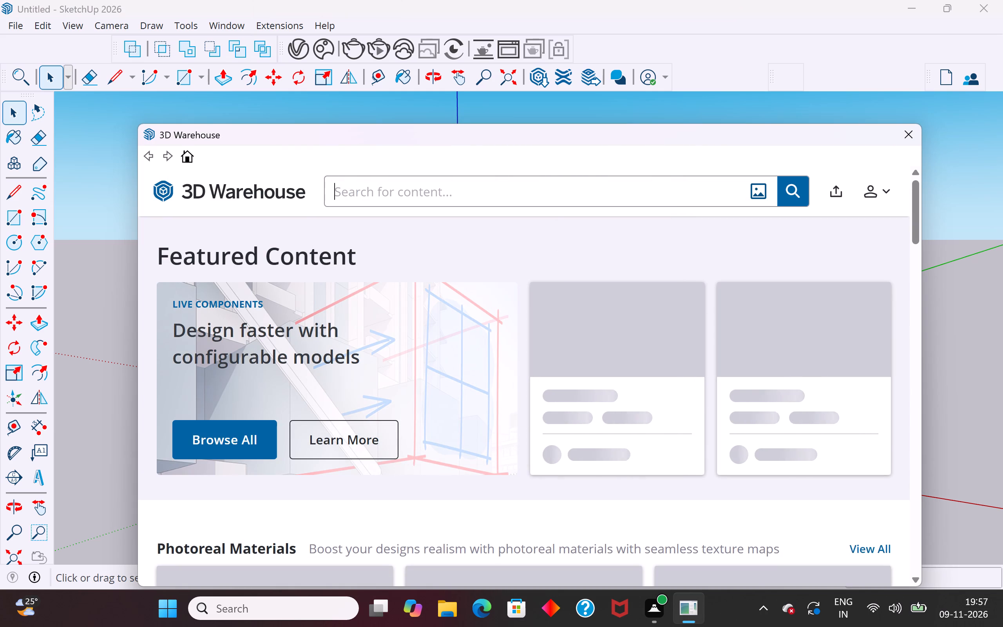
{"action": "type", "text": "kitchen"}
{"action": "key", "text": "space"}
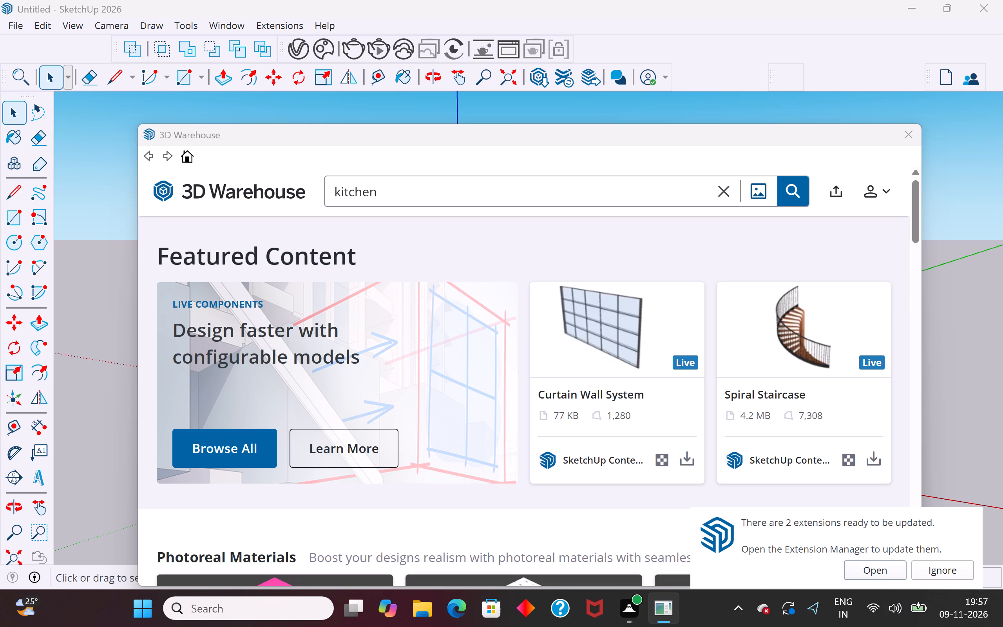
{"action": "left_click", "coordinate": [563, 190]}
{"action": "type", "text": "set"}
{"action": "key", "text": "space"}
{"action": "left_click", "coordinate": [787, 199]}
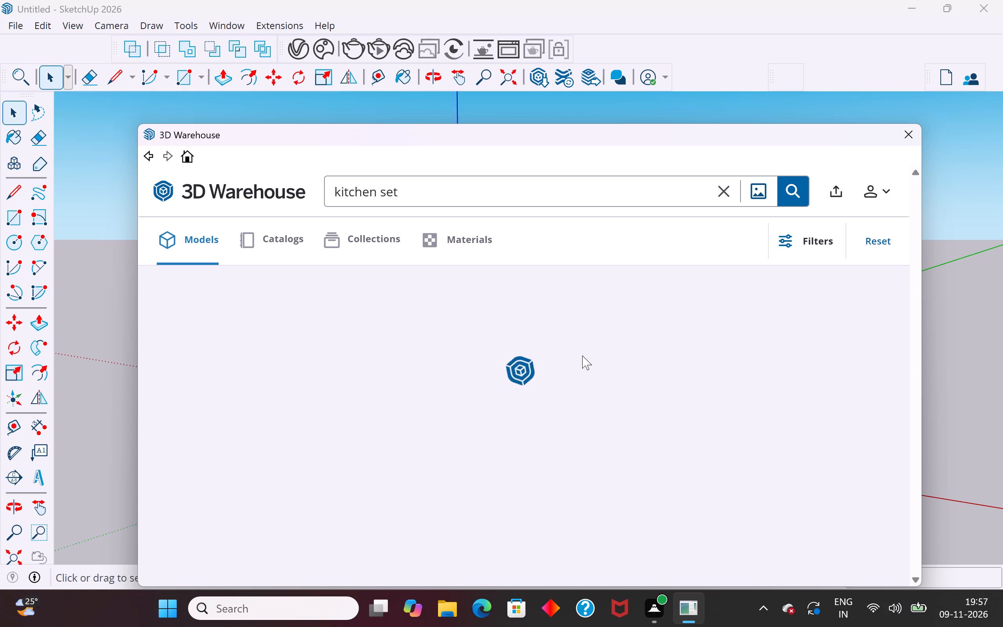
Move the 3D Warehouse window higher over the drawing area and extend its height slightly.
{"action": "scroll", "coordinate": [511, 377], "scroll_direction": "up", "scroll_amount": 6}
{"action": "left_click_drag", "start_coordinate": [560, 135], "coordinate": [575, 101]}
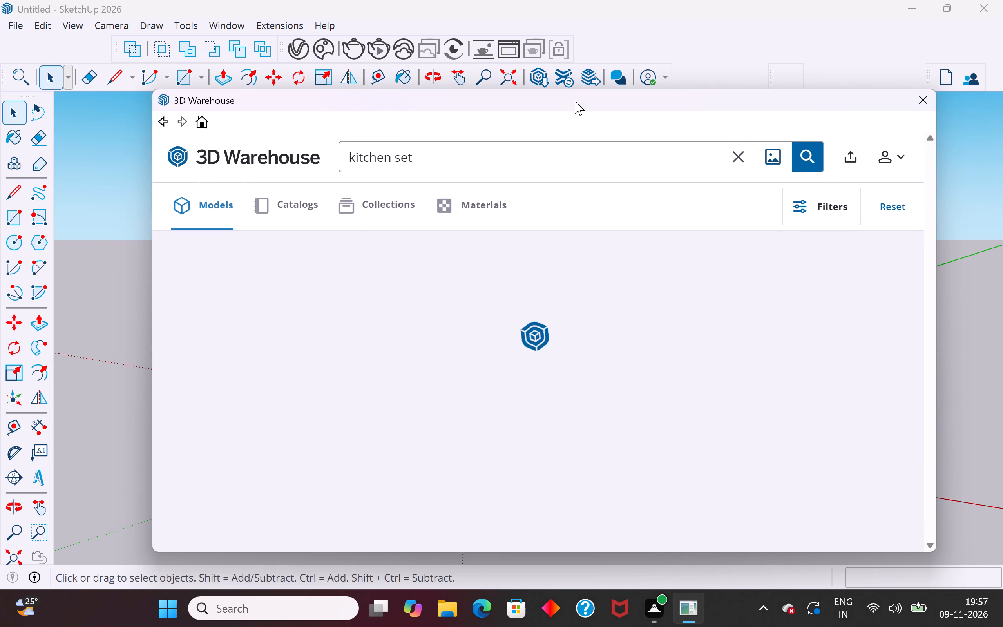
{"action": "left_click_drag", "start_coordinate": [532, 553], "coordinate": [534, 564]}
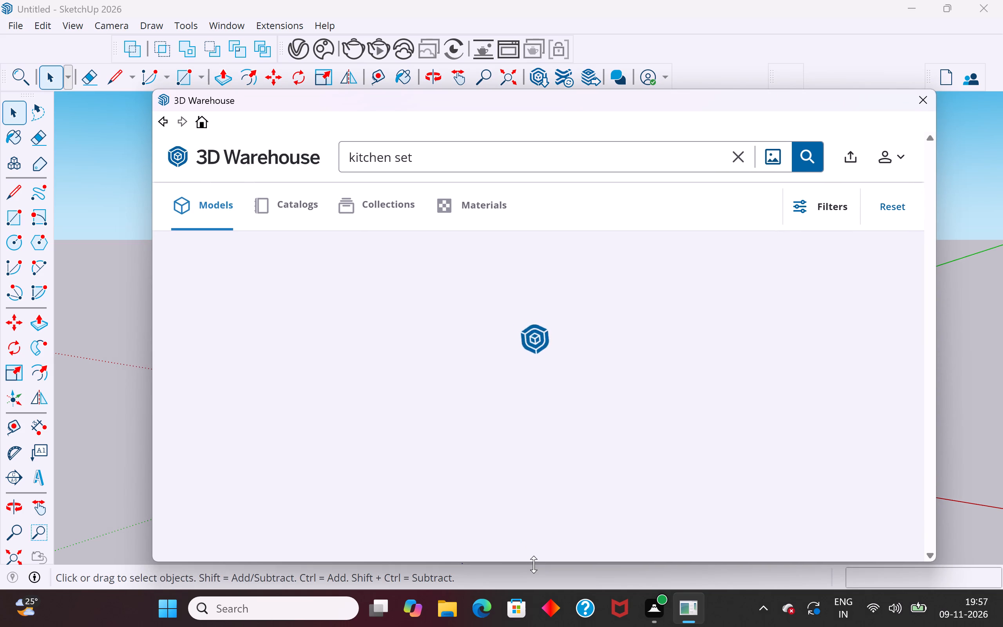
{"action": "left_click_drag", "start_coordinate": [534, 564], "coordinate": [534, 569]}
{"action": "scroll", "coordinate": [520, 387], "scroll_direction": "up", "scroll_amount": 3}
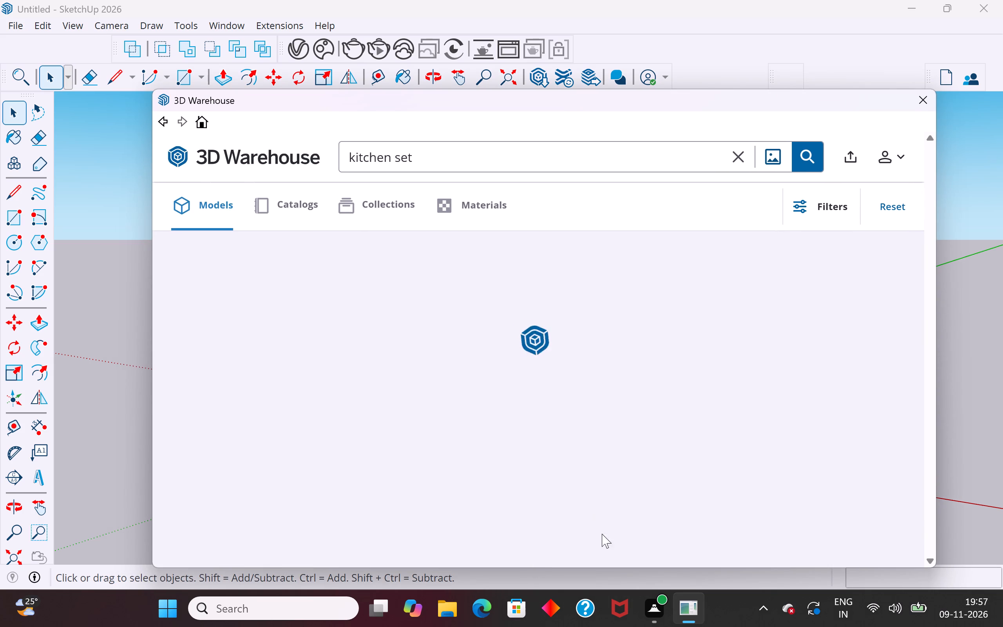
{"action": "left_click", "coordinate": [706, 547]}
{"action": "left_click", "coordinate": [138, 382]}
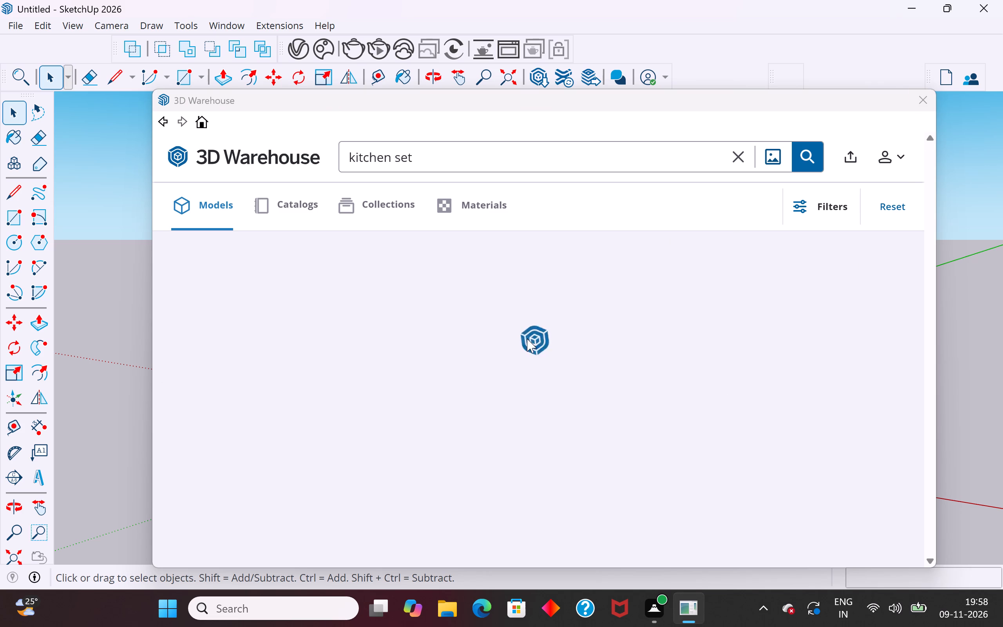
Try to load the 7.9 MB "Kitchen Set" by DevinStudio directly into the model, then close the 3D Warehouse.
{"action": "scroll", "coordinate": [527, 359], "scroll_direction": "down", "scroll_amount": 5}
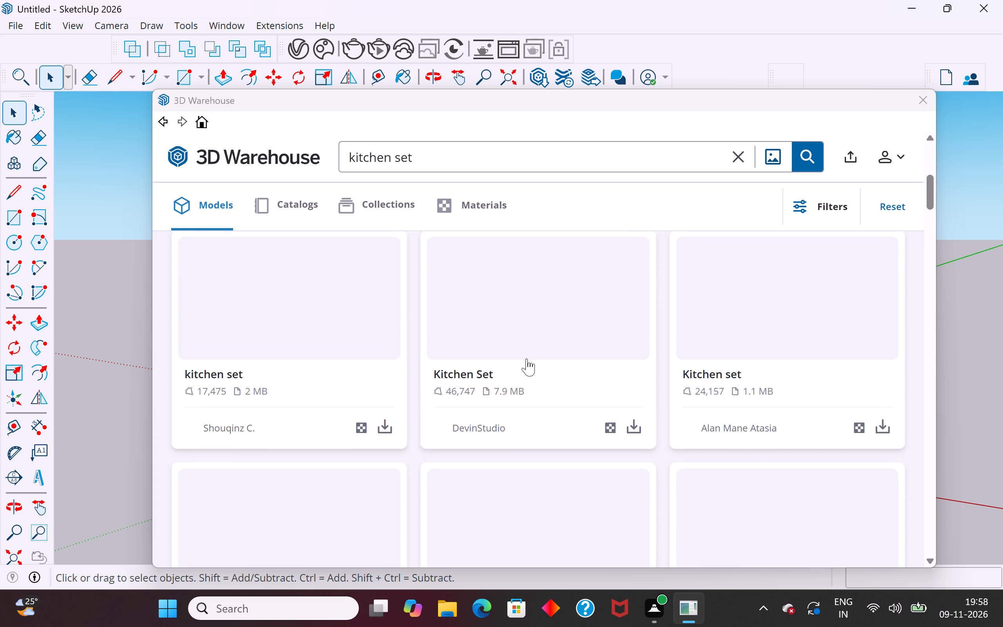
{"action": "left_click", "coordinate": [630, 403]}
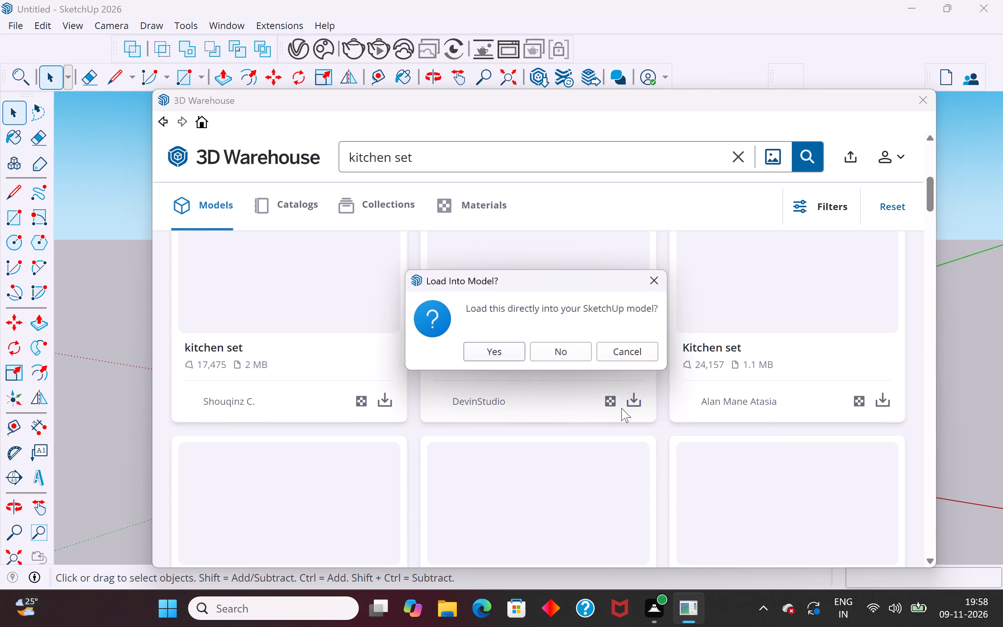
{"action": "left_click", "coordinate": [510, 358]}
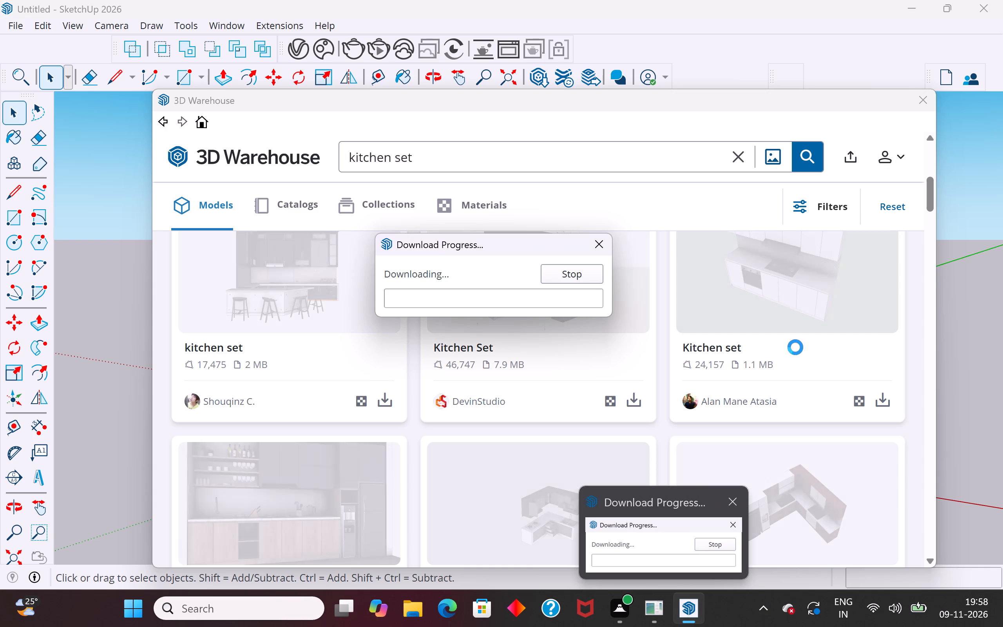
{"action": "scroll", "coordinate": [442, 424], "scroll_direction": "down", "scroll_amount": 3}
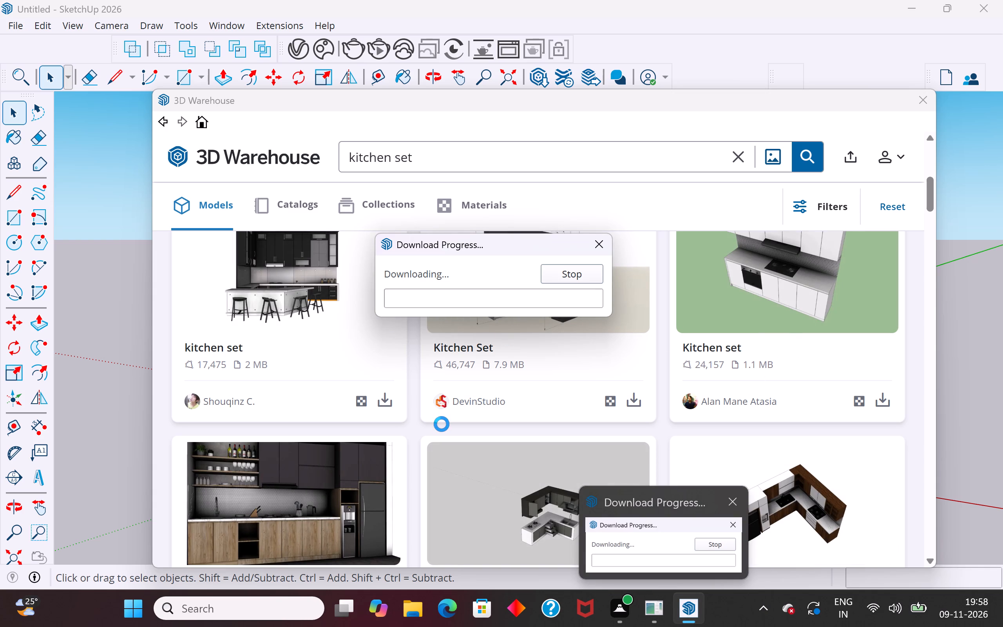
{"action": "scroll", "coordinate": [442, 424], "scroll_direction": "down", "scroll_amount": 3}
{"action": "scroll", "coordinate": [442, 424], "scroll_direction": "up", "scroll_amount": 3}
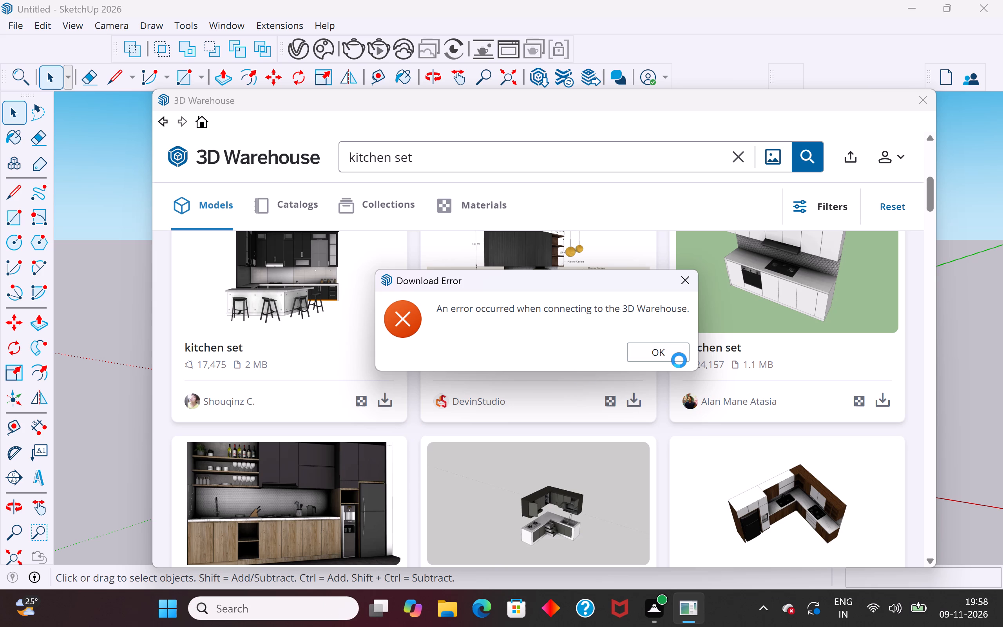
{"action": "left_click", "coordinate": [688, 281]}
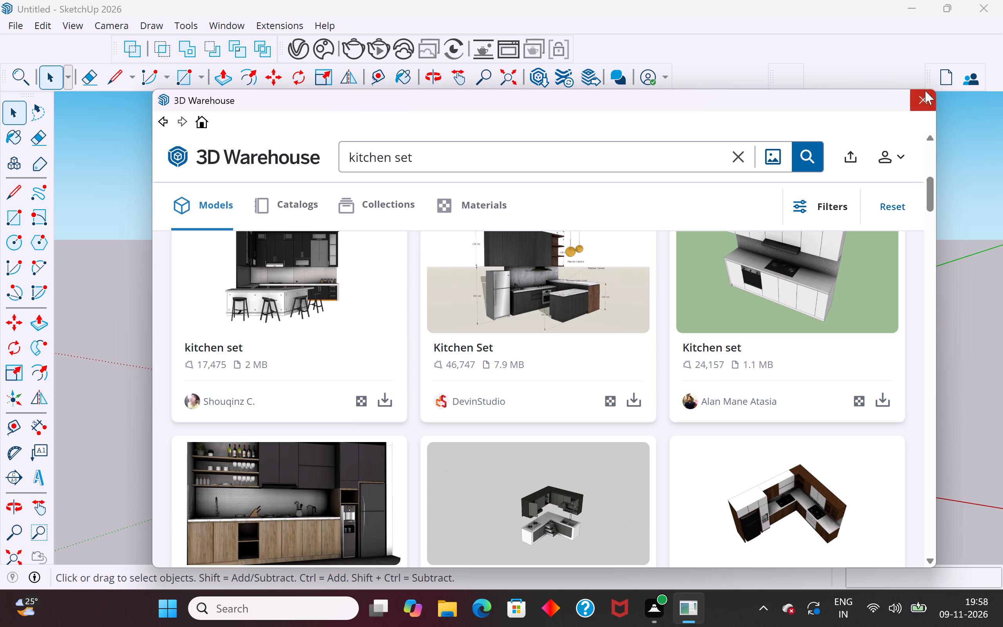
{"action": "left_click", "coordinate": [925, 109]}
Exit SketchUp from the blank Untitled model.
{"action": "left_click", "coordinate": [975, 9]}
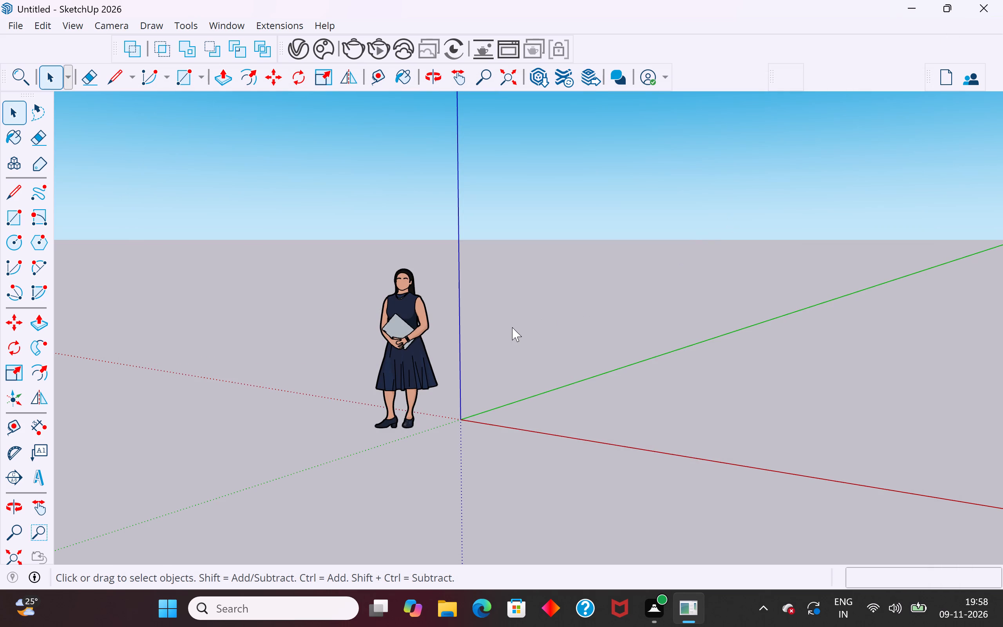
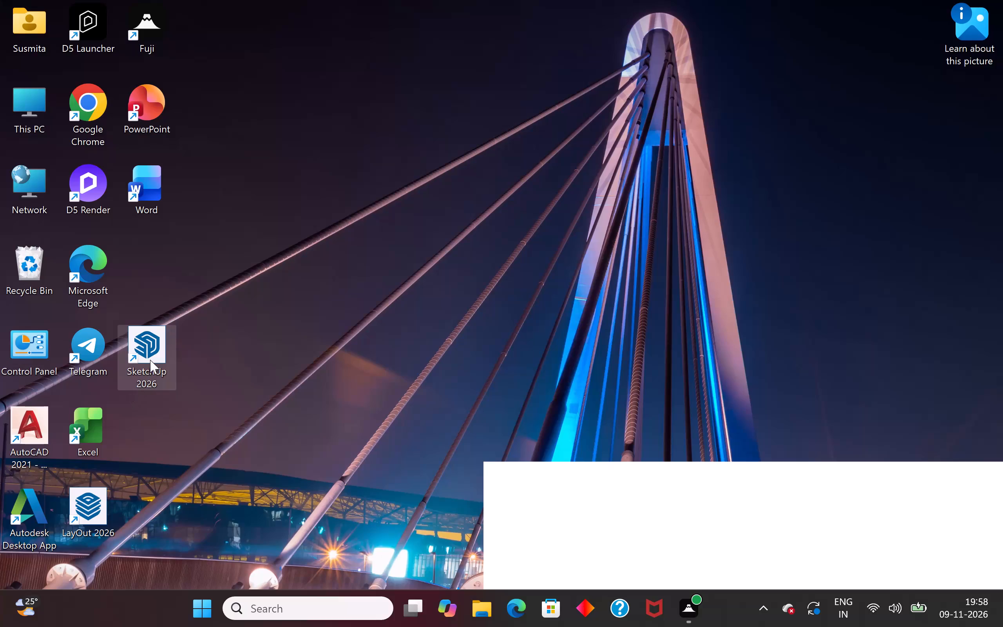
Rearrange the desktop shortcuts so SketchUp 2026 sits below Word and LayOut 2026 directly beneath SketchUp.
{"action": "left_click_drag", "start_coordinate": [151, 357], "coordinate": [154, 270]}
{"action": "left_click_drag", "start_coordinate": [96, 511], "coordinate": [156, 353]}
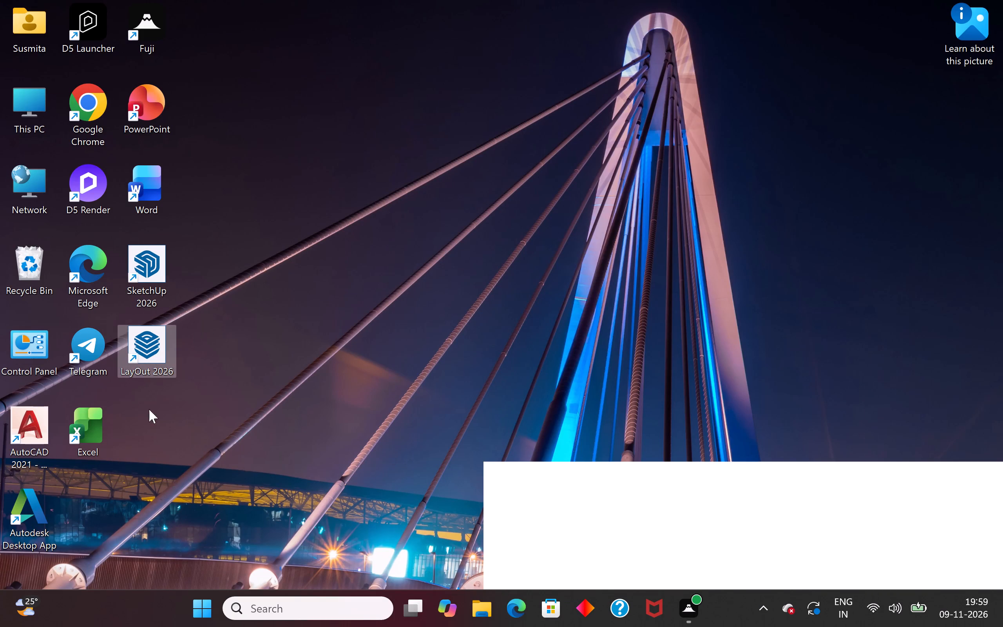
Open This PC, safely eject the KLEVV (E:) USB drive, and dismiss the notification.
{"action": "double_click", "coordinate": [42, 108]}
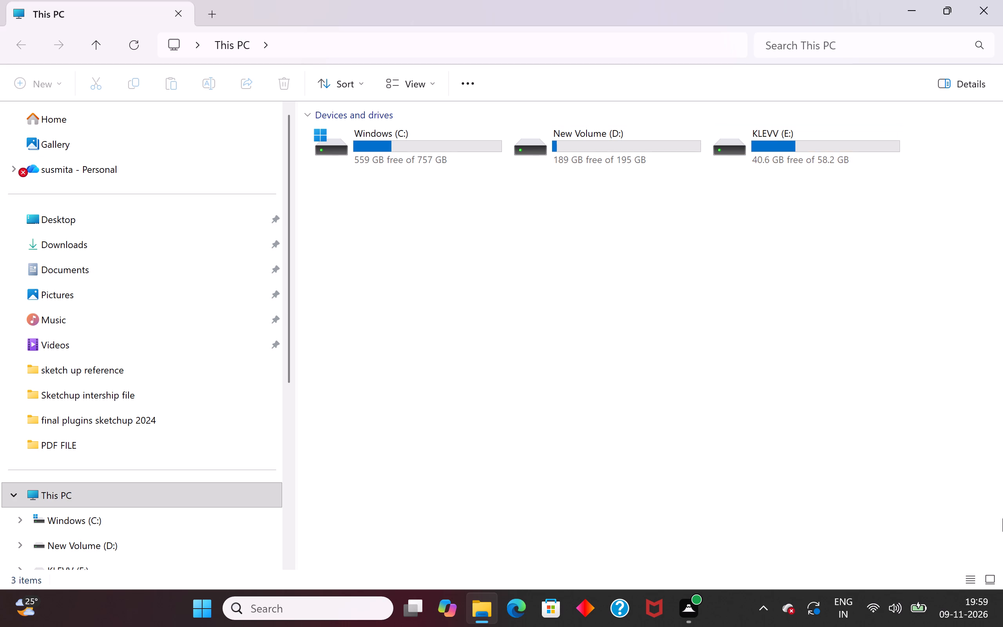
{"action": "left_click", "coordinate": [762, 612]}
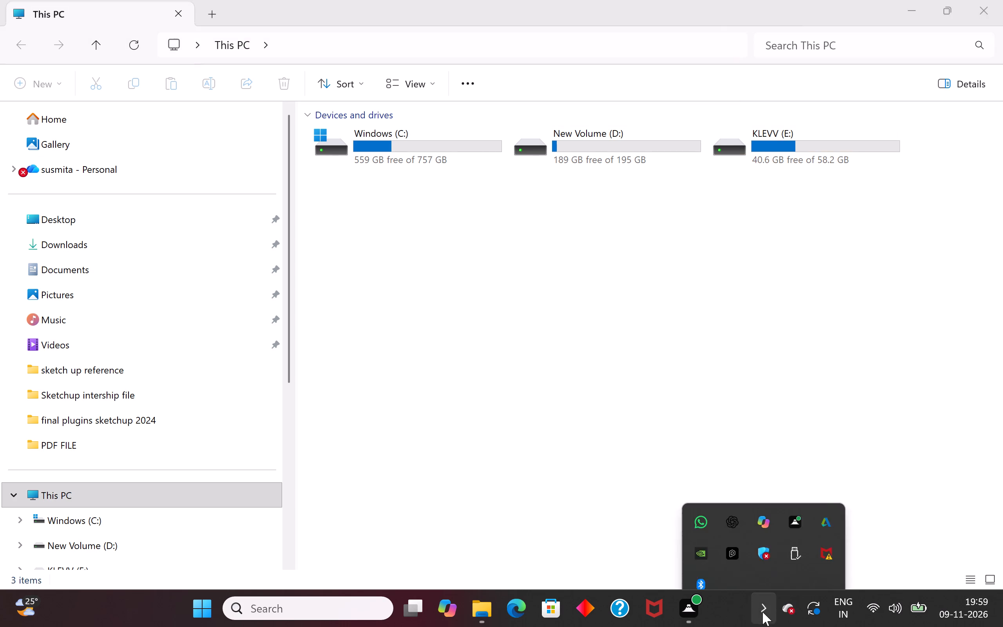
{"action": "left_click", "coordinate": [788, 535]}
{"action": "left_click", "coordinate": [803, 472]}
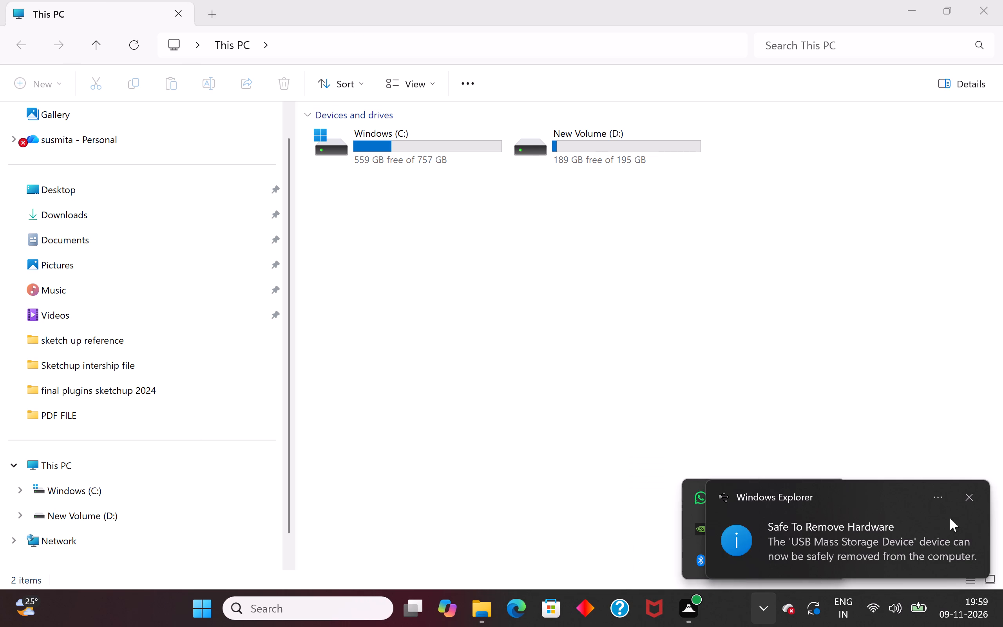
{"action": "left_click", "coordinate": [969, 498]}
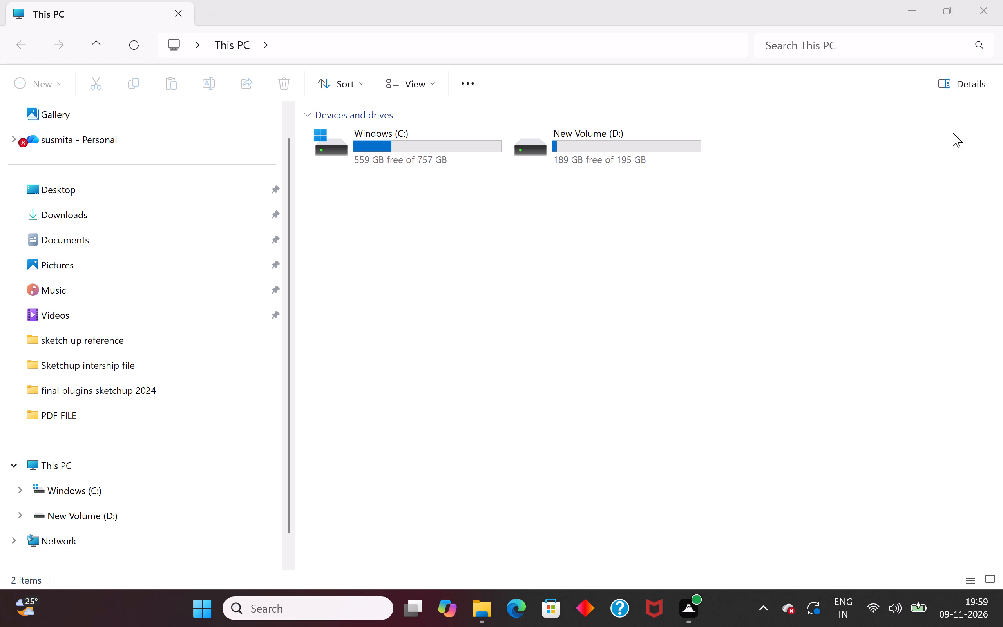
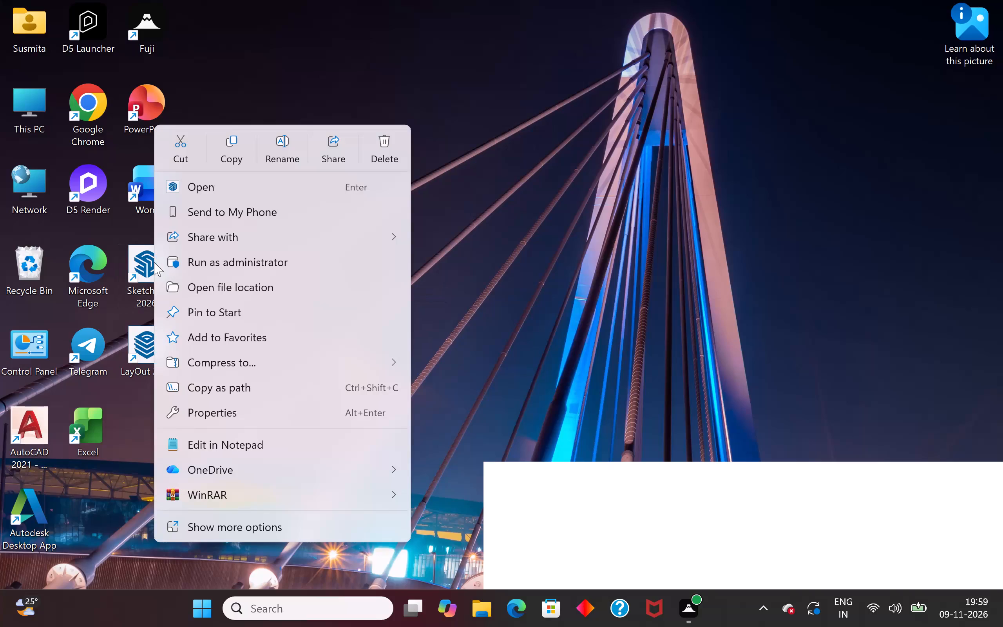
Launch SketchUp 2026 from its desktop shortcut and browse the recent files on the welcome screen.
{"action": "left_click", "coordinate": [212, 186]}
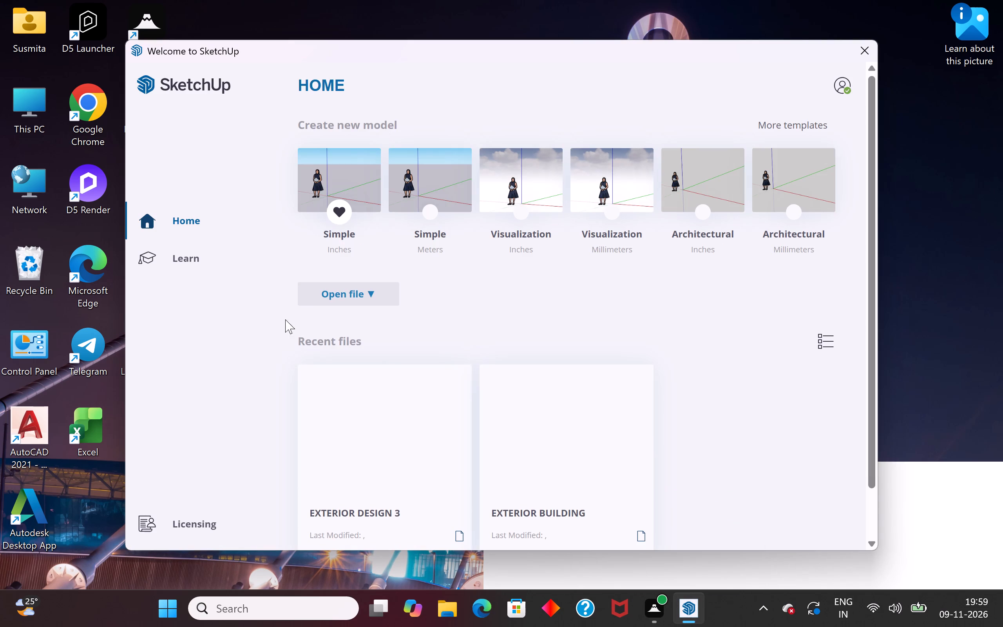
{"action": "scroll", "coordinate": [644, 478], "scroll_direction": "down", "scroll_amount": 4}
{"action": "scroll", "coordinate": [644, 478], "scroll_direction": "up", "scroll_amount": 4}
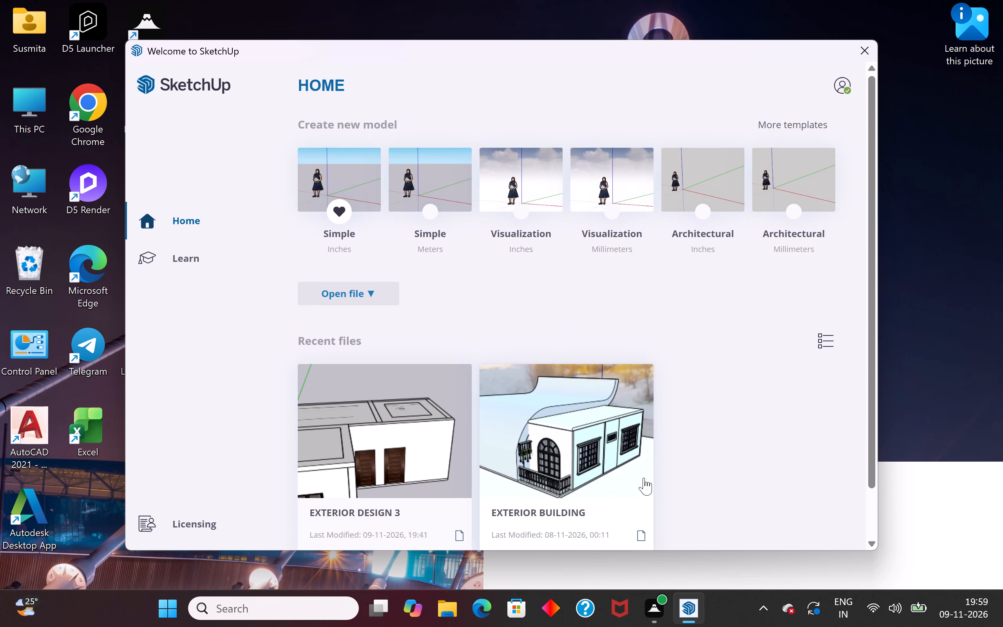
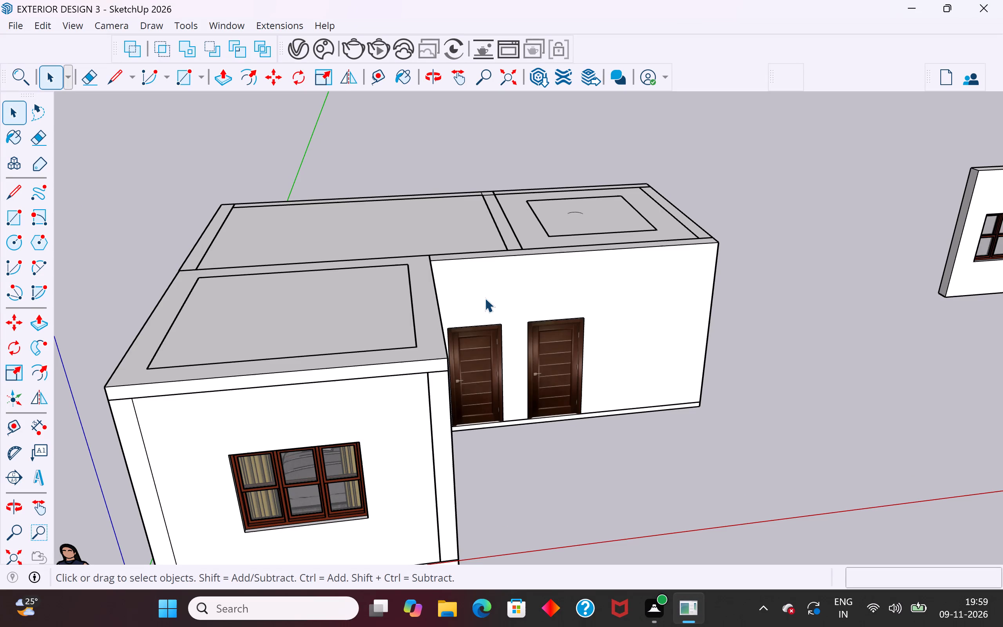
Postpone the D5 Lite 1.8.0.0017 update with a later reminder.
{"action": "scroll", "coordinate": [485, 298], "scroll_direction": "down", "scroll_amount": 6}
{"action": "middle_click_drag", "start_coordinate": [726, 360], "coordinate": [312, 262]}
{"action": "scroll", "coordinate": [491, 294], "scroll_direction": "up", "scroll_amount": 3}
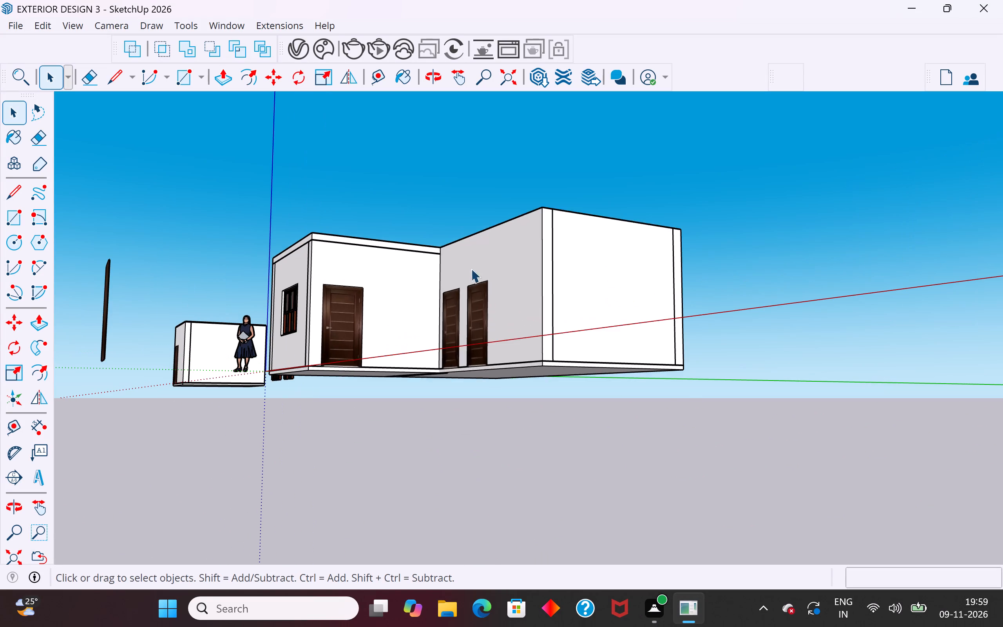
{"action": "middle_click_drag", "start_coordinate": [435, 253], "coordinate": [459, 306]}
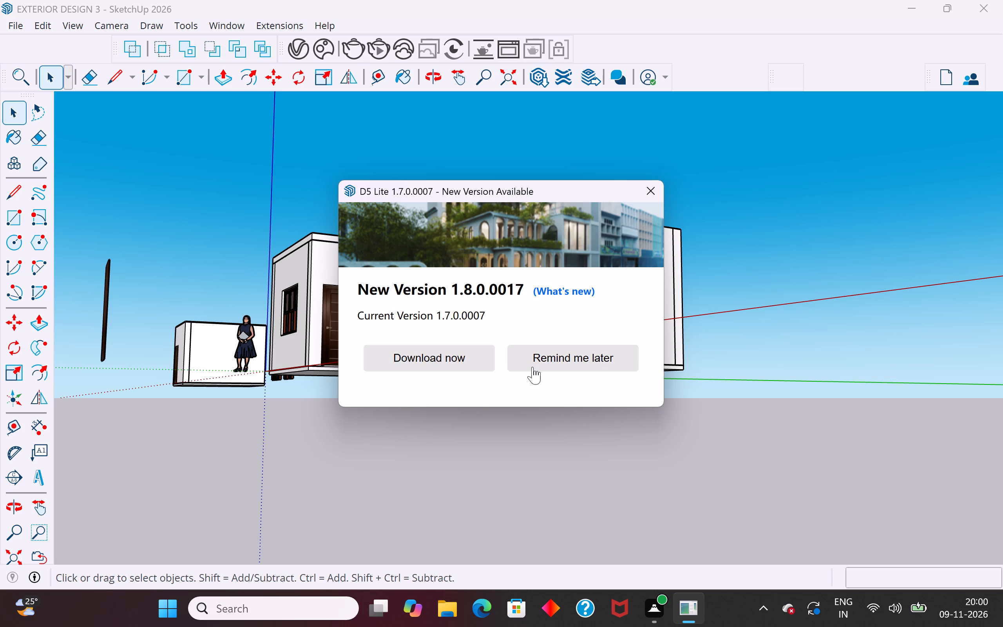
{"action": "left_click", "coordinate": [610, 362]}
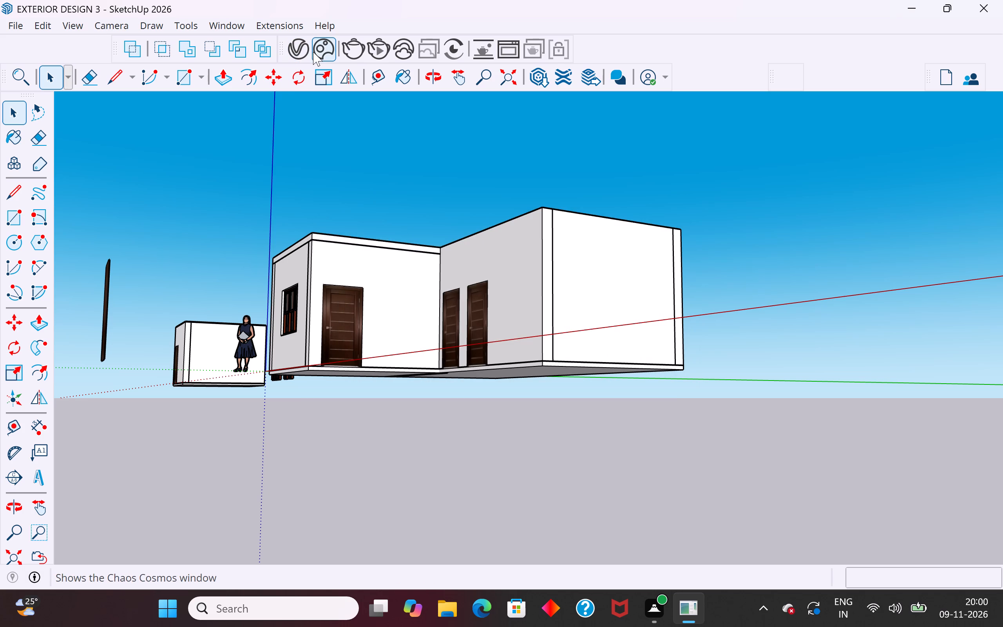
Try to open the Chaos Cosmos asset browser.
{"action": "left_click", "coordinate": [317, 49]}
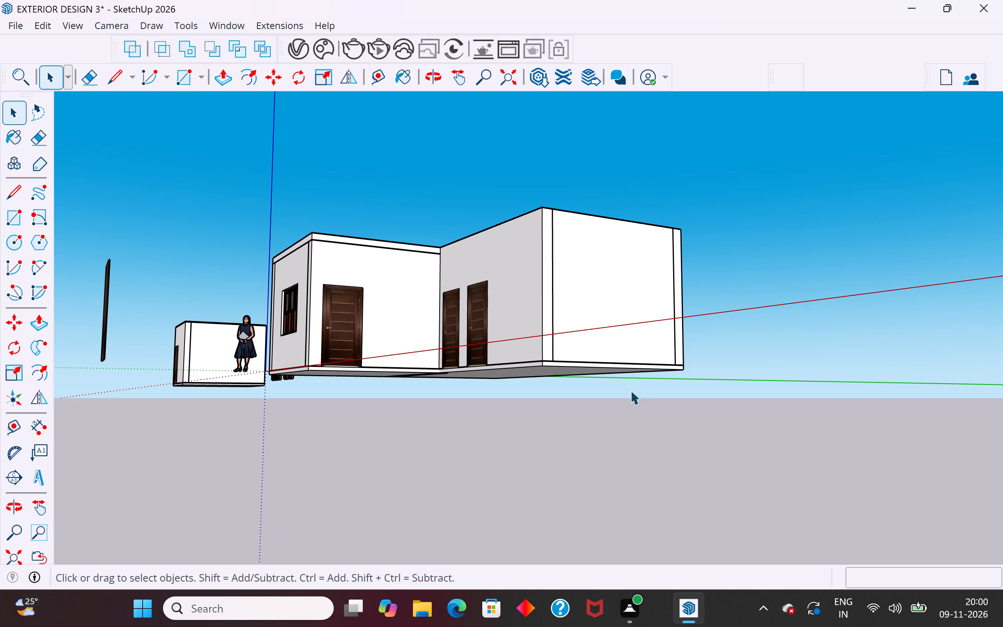
Examine the house model's roof, window wall and door walls from several angles.
{"action": "scroll", "coordinate": [526, 361], "scroll_direction": "down", "scroll_amount": 5}
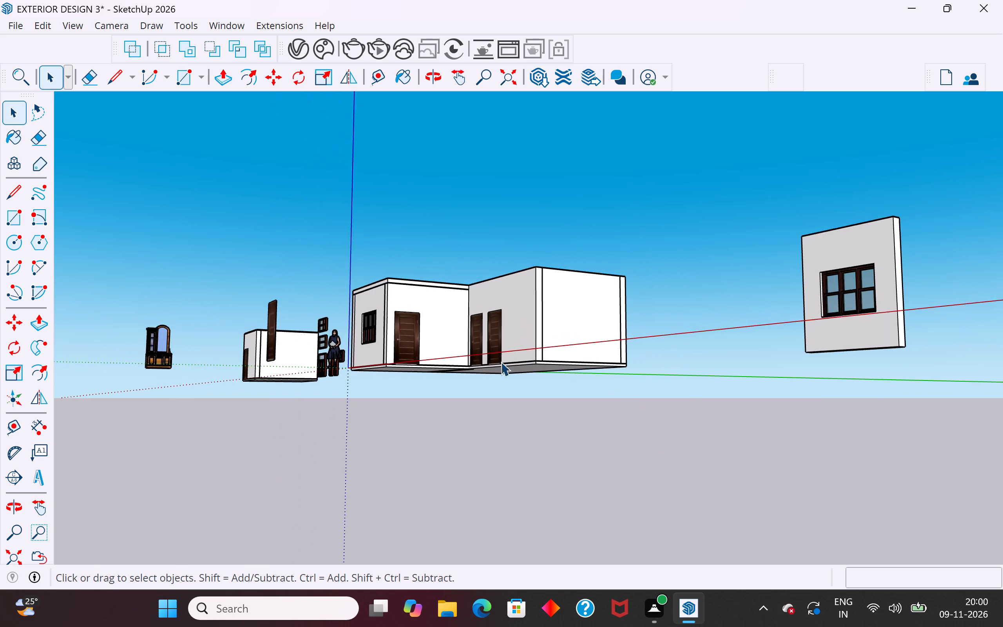
{"action": "middle_click_drag", "start_coordinate": [452, 349], "coordinate": [804, 514]}
{"action": "scroll", "coordinate": [0, 251], "scroll_direction": "down", "scroll_amount": 4}
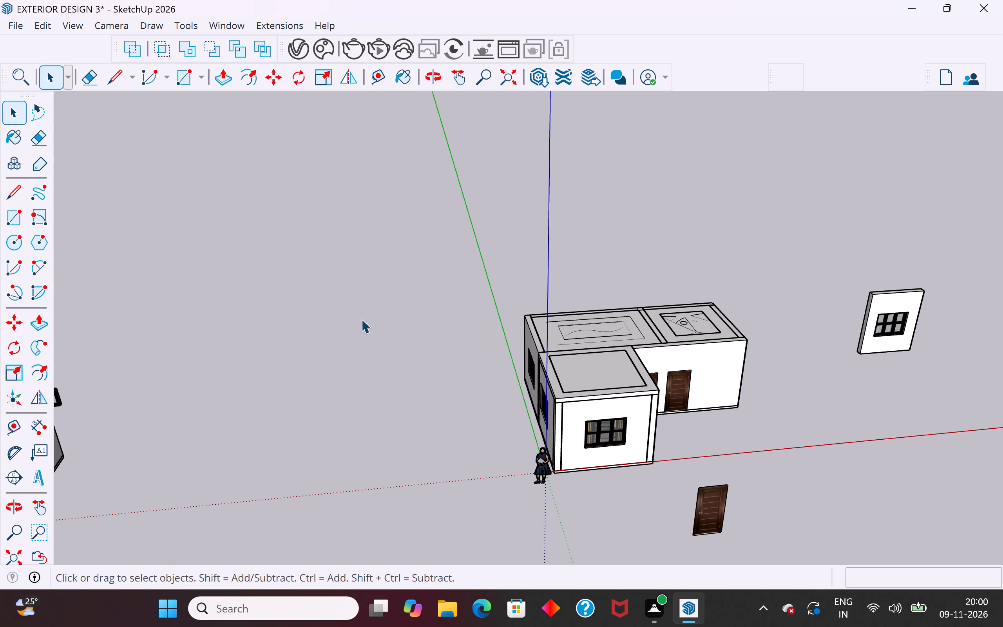
{"action": "scroll", "coordinate": [321, 326], "scroll_direction": "down", "scroll_amount": 5}
{"action": "scroll", "coordinate": [628, 389], "scroll_direction": "up", "scroll_amount": 4}
{"action": "scroll", "coordinate": [605, 340], "scroll_direction": "up", "scroll_amount": 1}
{"action": "middle_click_drag", "start_coordinate": [598, 342], "coordinate": [599, 406]}
{"action": "scroll", "coordinate": [569, 317], "scroll_direction": "up", "scroll_amount": 4}
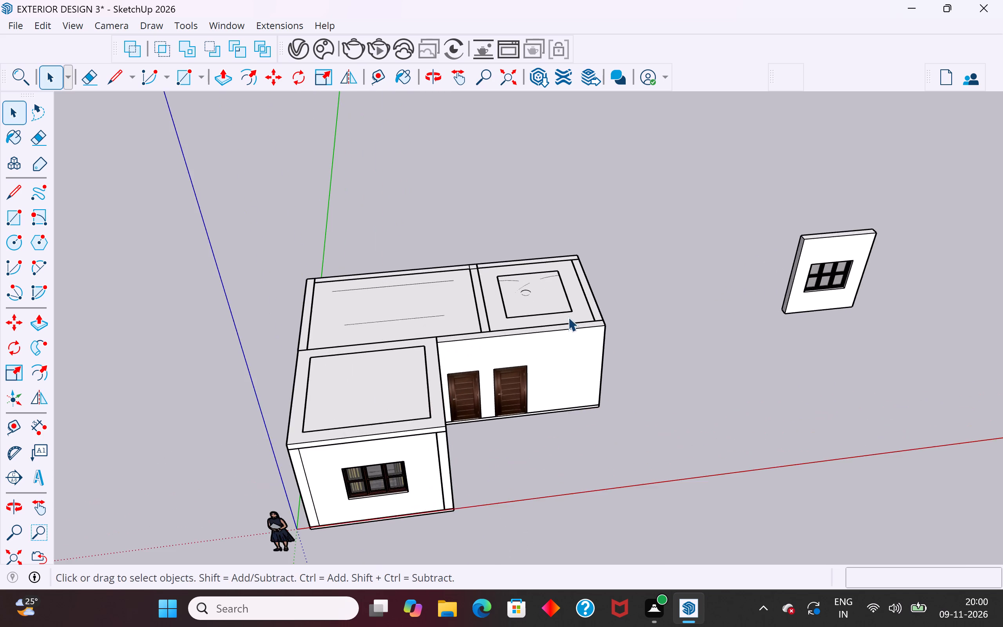
{"action": "middle_click_drag", "start_coordinate": [583, 304], "coordinate": [562, 341]}
{"action": "scroll", "coordinate": [489, 416], "scroll_direction": "up", "scroll_amount": 4}
{"action": "middle_click_drag", "start_coordinate": [527, 419], "coordinate": [477, 420]}
{"action": "scroll", "coordinate": [601, 358], "scroll_direction": "down", "scroll_amount": 4}
{"action": "scroll", "coordinate": [489, 411], "scroll_direction": "up", "scroll_amount": 2}
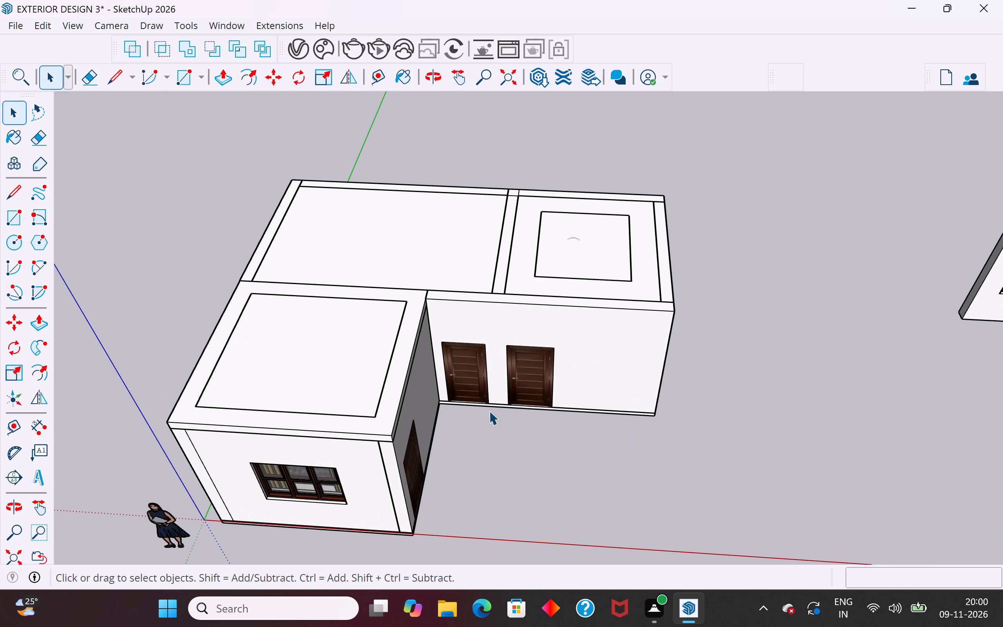
{"action": "scroll", "coordinate": [489, 411], "scroll_direction": "up", "scroll_amount": 2}
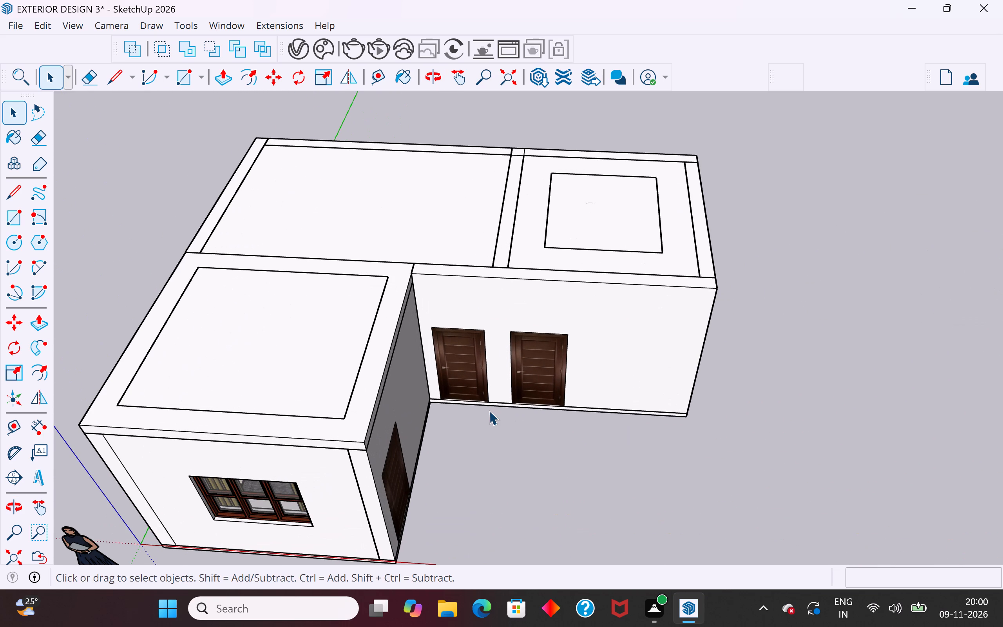
{"action": "scroll", "coordinate": [489, 411], "scroll_direction": "down", "scroll_amount": 4}
{"action": "middle_click_drag", "start_coordinate": [489, 411], "coordinate": [485, 267]}
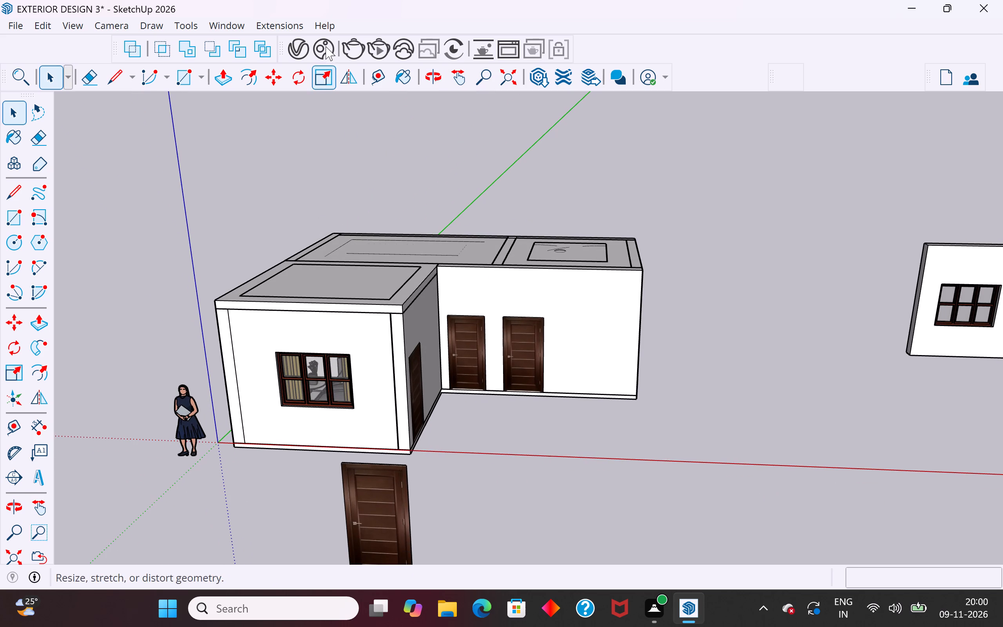
Search the online Chaos Cosmos asset library for "kitchen set".
{"action": "left_click", "coordinate": [326, 44]}
{"action": "double_click", "coordinate": [326, 44]}
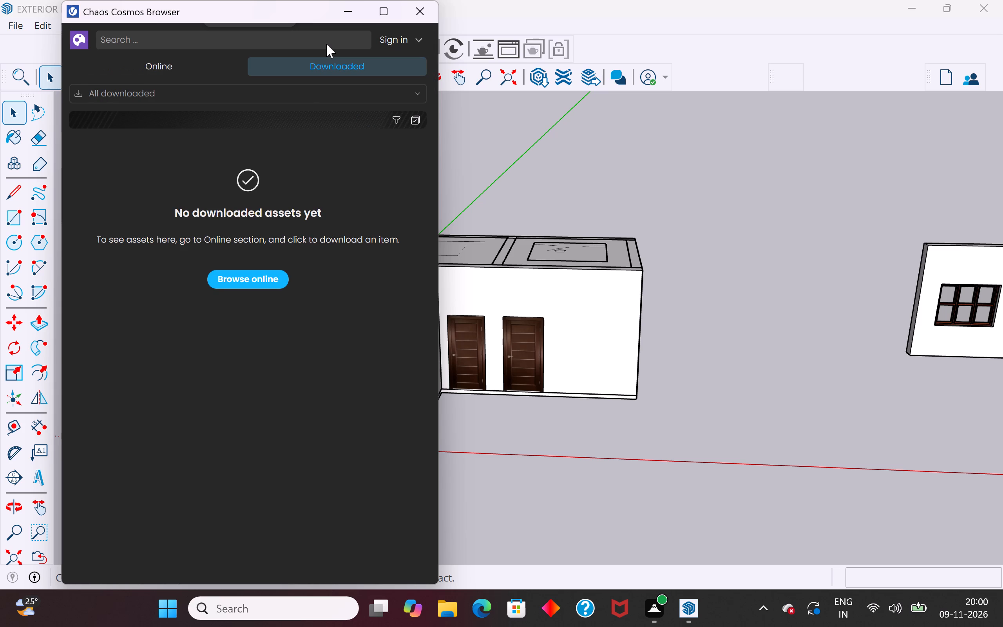
{"action": "left_click", "coordinate": [151, 64]}
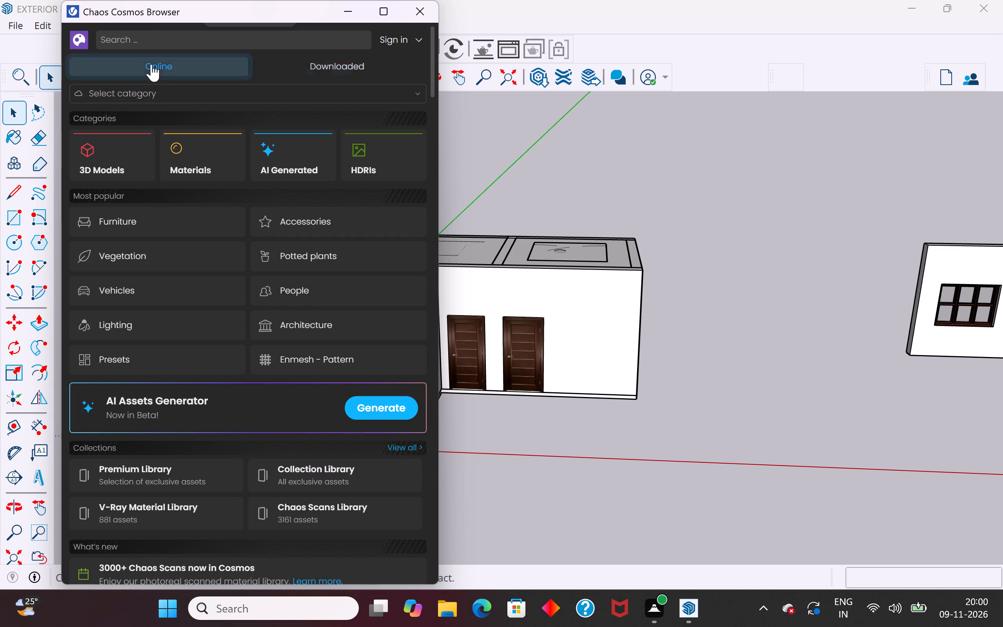
{"action": "left_click", "coordinate": [119, 37]}
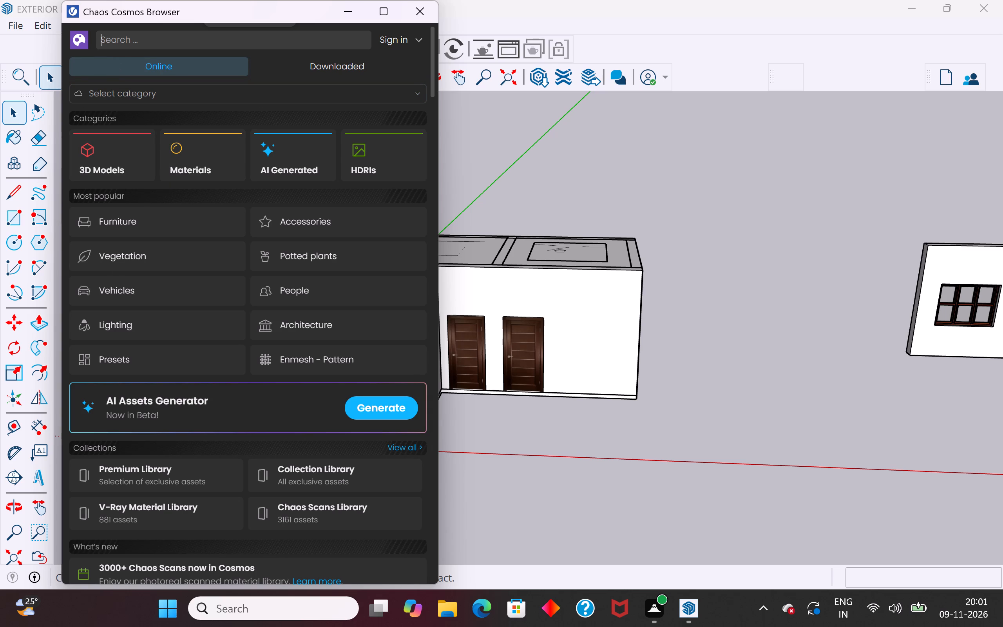
{"action": "type", "text": "kit"}
{"action": "key", "text": "space"}
{"action": "key", "text": "BackSpace"}
{"action": "key", "text": "x"}
{"action": "key", "text": "BackSpace"}
{"action": "type", "text": "chen set"}
{"action": "key", "text": "space"}
{"action": "key", "text": "Return"}
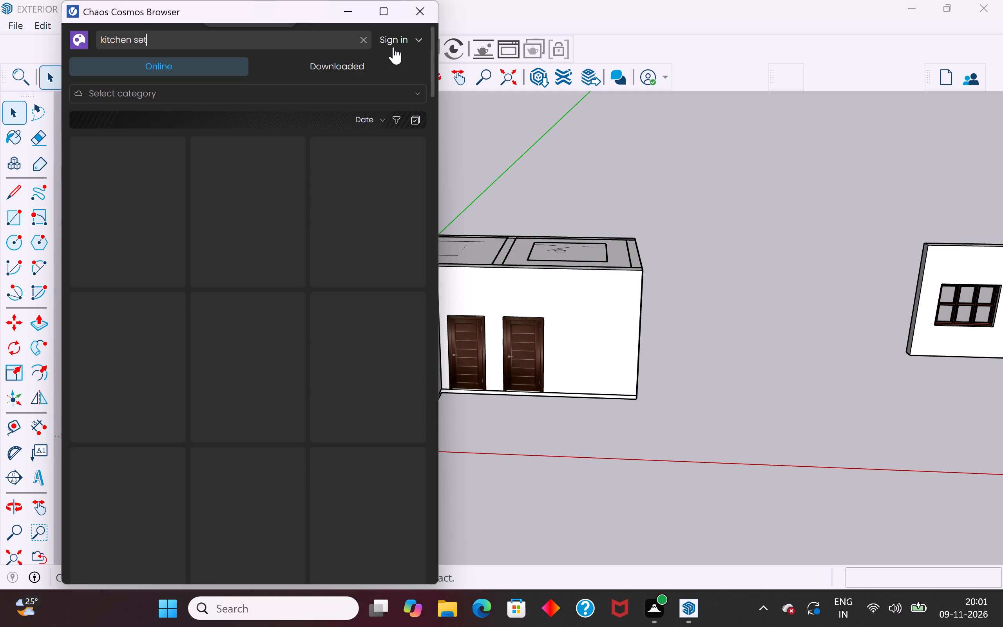
Browse the kitchen set assets with the Chaos Cosmos window moved aside, and close the asset browser.
{"action": "left_click_drag", "start_coordinate": [287, 11], "coordinate": [785, 123]}
{"action": "scroll", "coordinate": [739, 421], "scroll_direction": "up", "scroll_amount": 4}
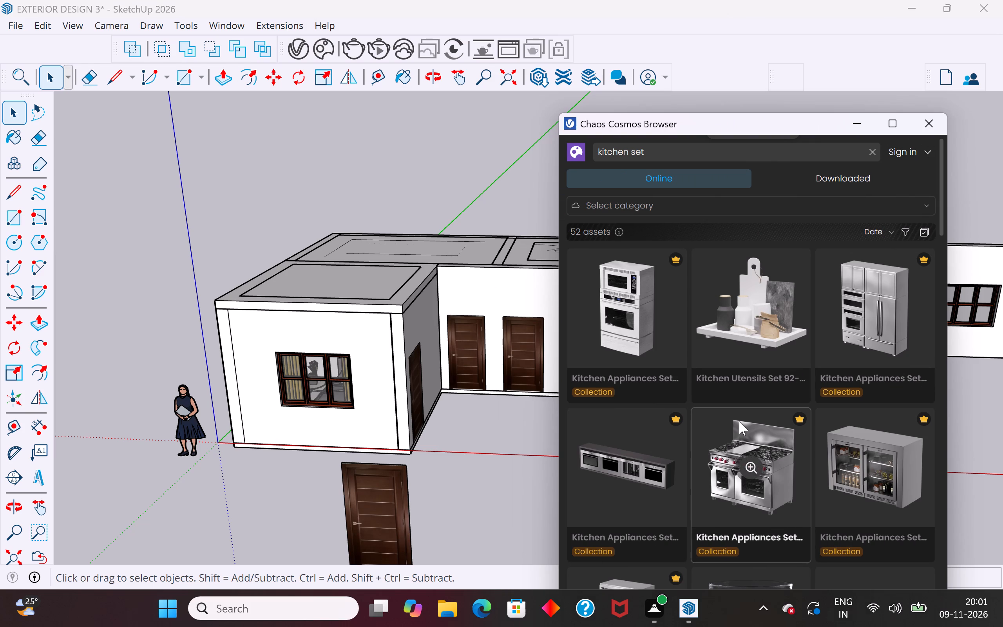
{"action": "scroll", "coordinate": [739, 421], "scroll_direction": "down", "scroll_amount": 6}
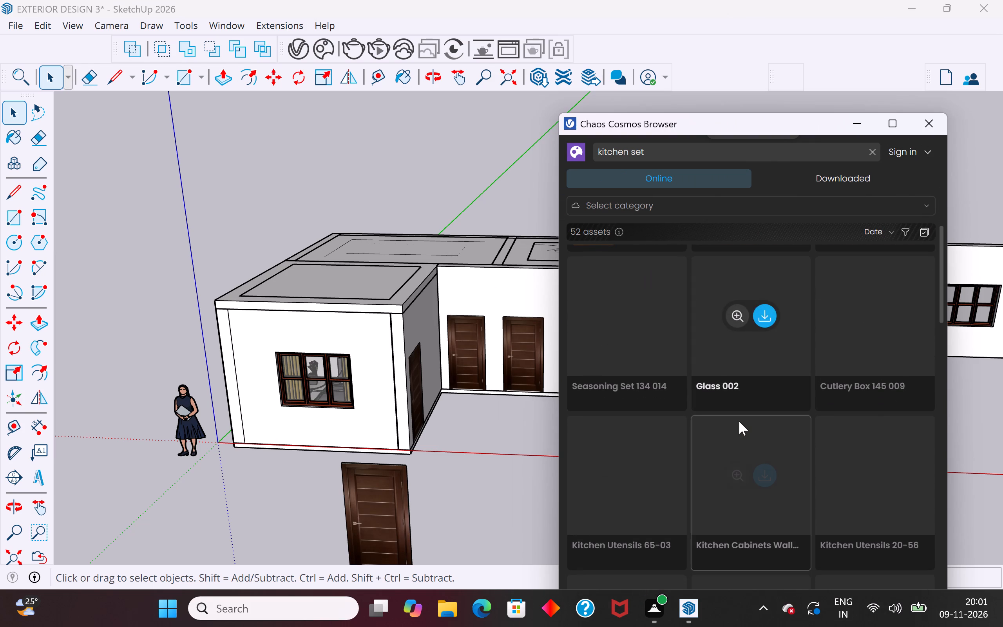
{"action": "scroll", "coordinate": [739, 421], "scroll_direction": "down", "scroll_amount": 4}
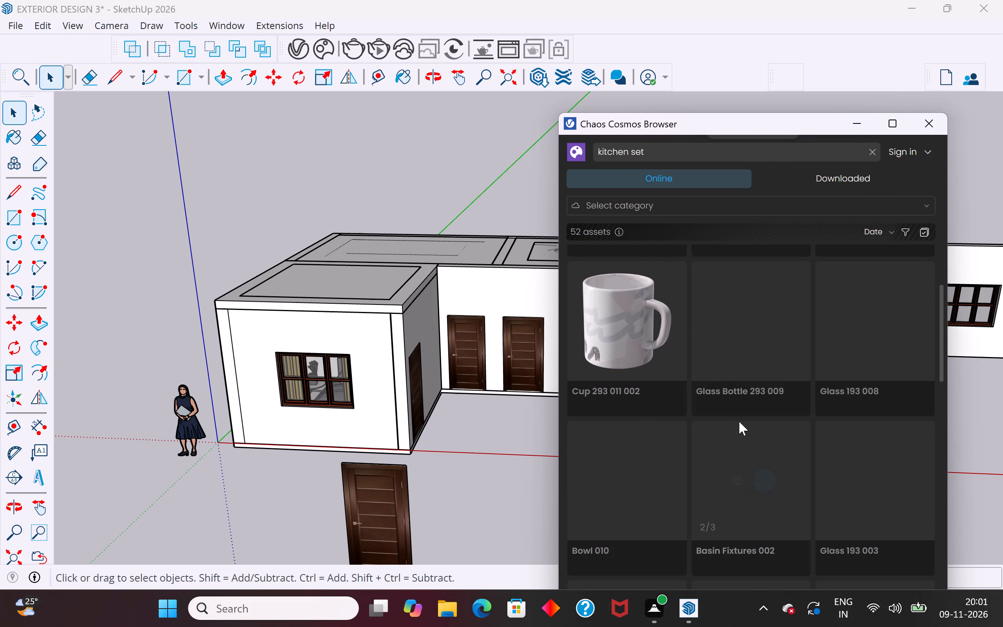
{"action": "scroll", "coordinate": [739, 421], "scroll_direction": "up", "scroll_amount": 5}
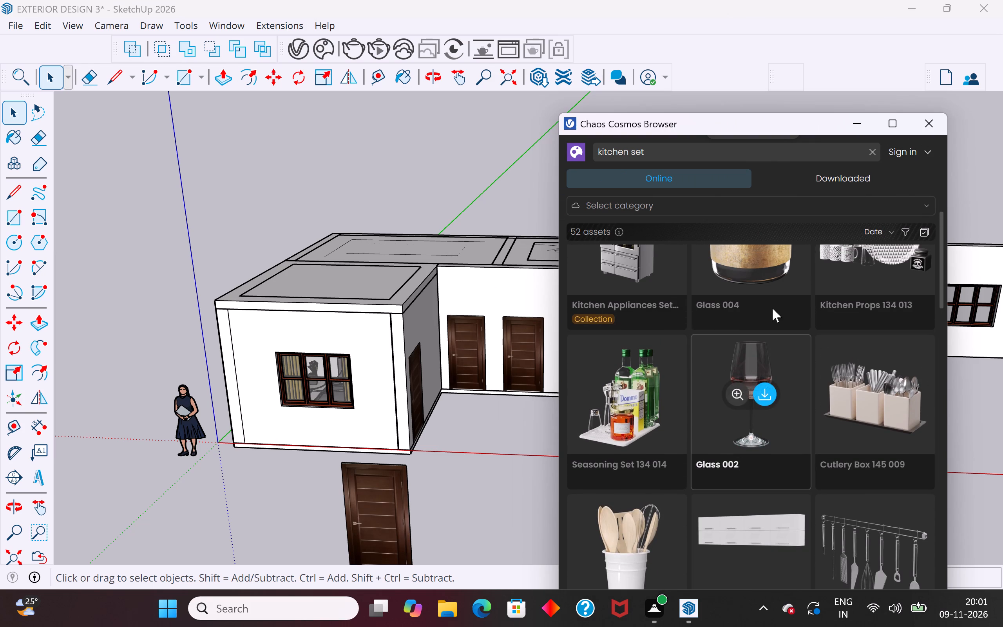
{"action": "left_click", "coordinate": [930, 125]}
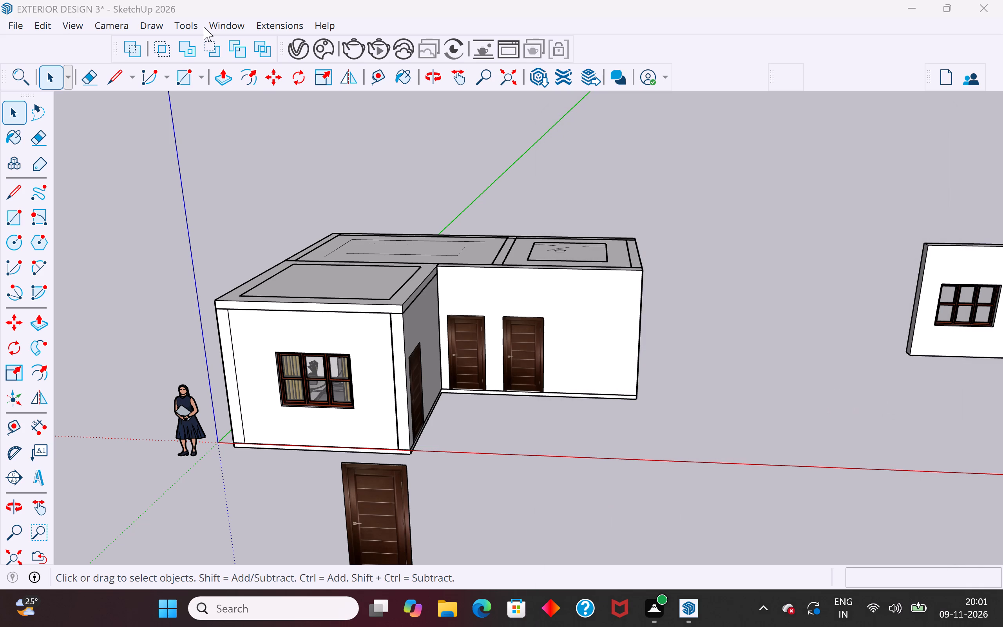
Open the 3D Warehouse model library.
{"action": "left_click", "coordinate": [217, 25]}
{"action": "left_click", "coordinate": [261, 144]}
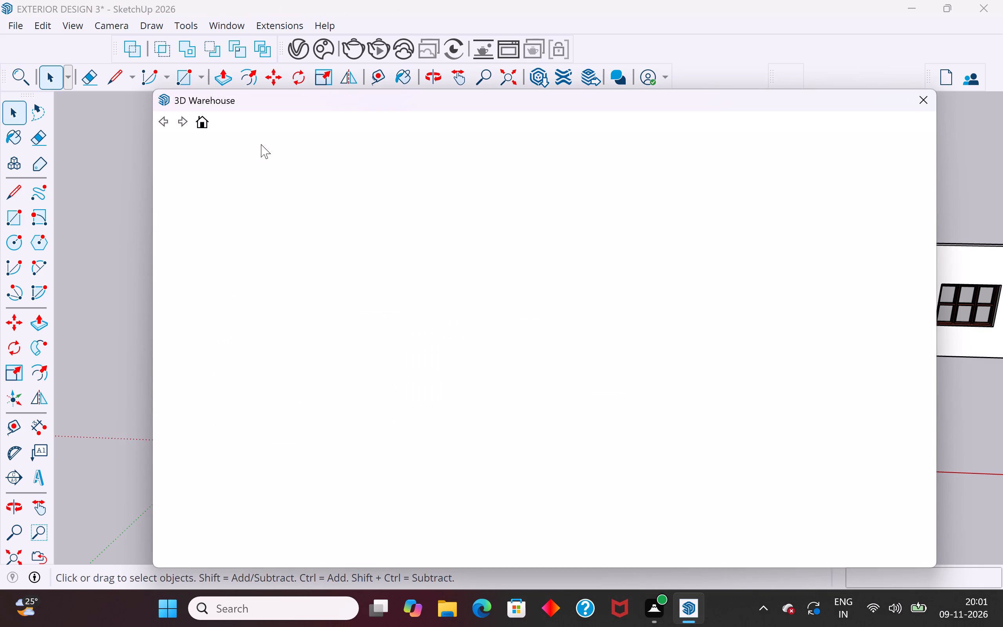
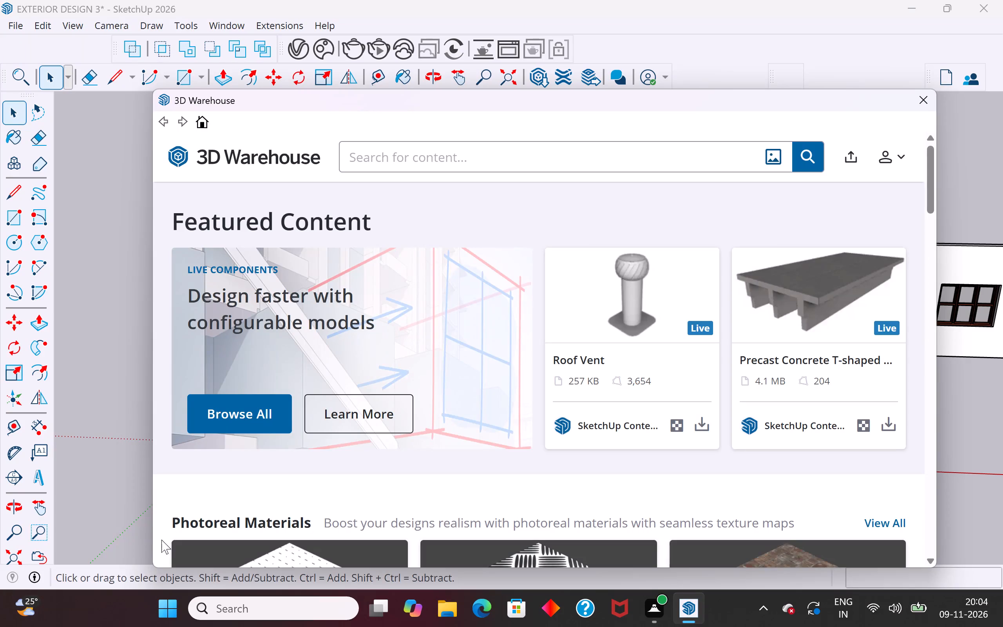
Search the 3D Warehouse model library for "kitchen set".
{"action": "scroll", "coordinate": [378, 513], "scroll_direction": "down", "scroll_amount": 7}
{"action": "left_click", "coordinate": [436, 150]}
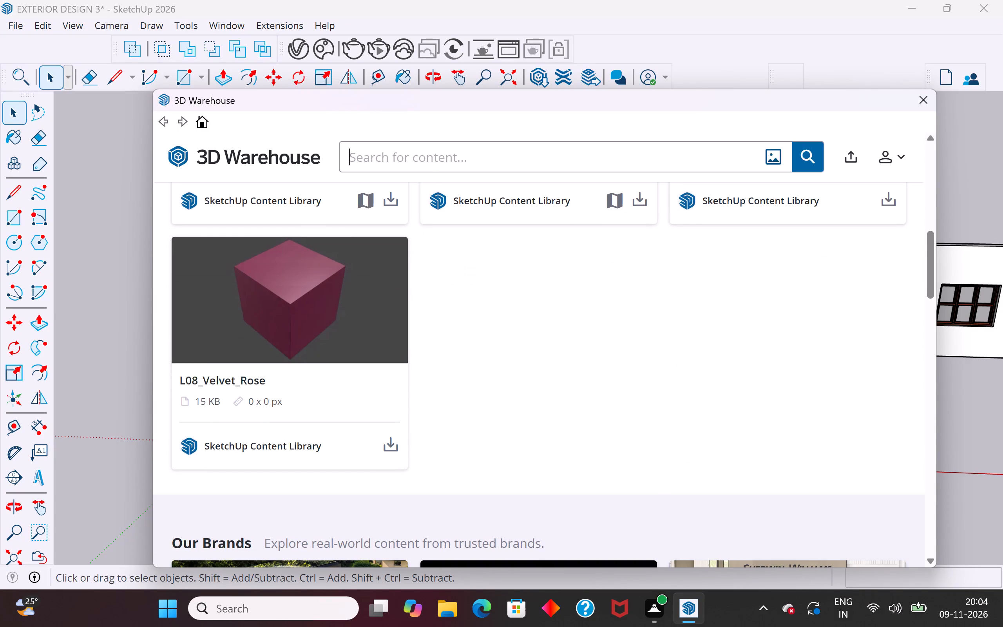
{"action": "type", "text": "kitcg"}
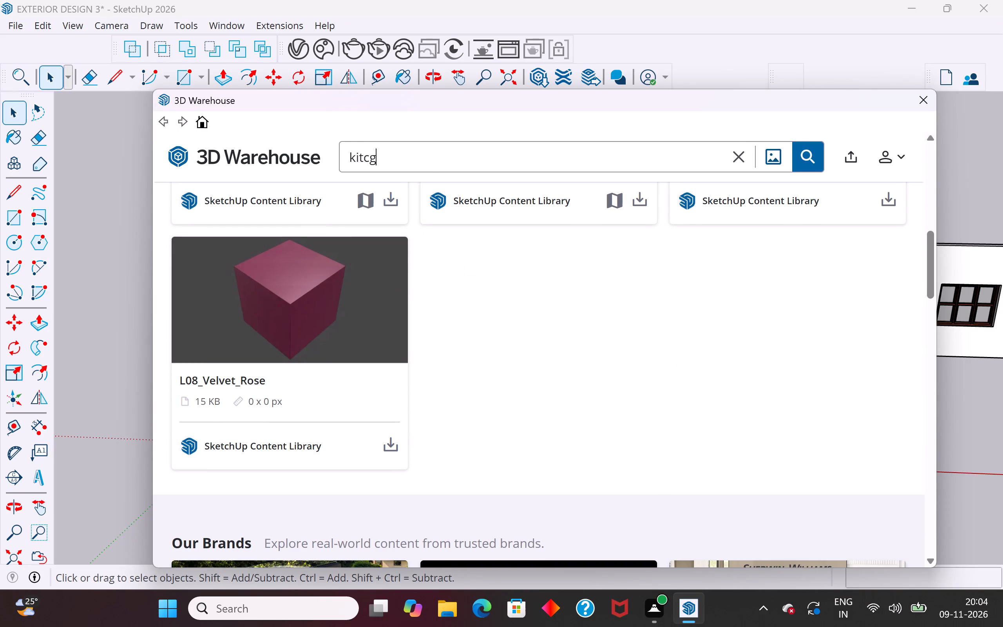
{"action": "key", "text": "BackSpace"}
{"action": "type", "text": "hen set"}
{"action": "key", "text": "space"}
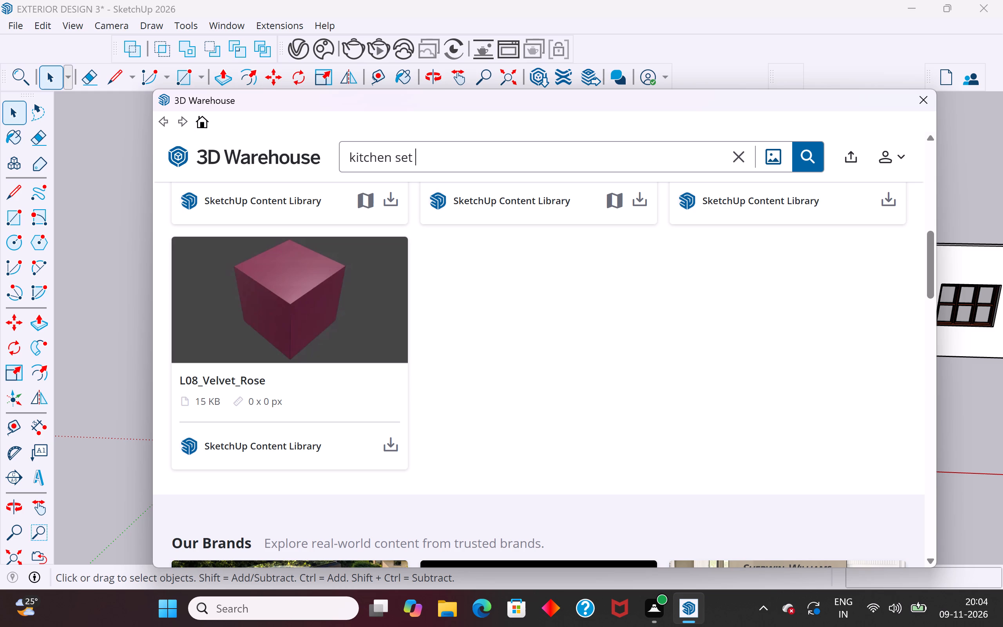
{"action": "left_click", "coordinate": [811, 147]}
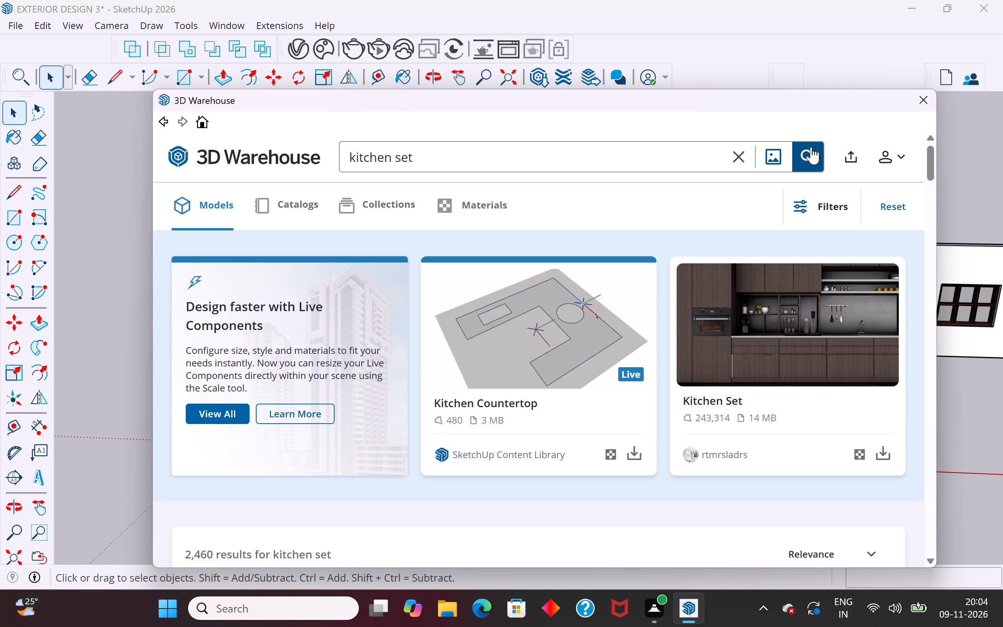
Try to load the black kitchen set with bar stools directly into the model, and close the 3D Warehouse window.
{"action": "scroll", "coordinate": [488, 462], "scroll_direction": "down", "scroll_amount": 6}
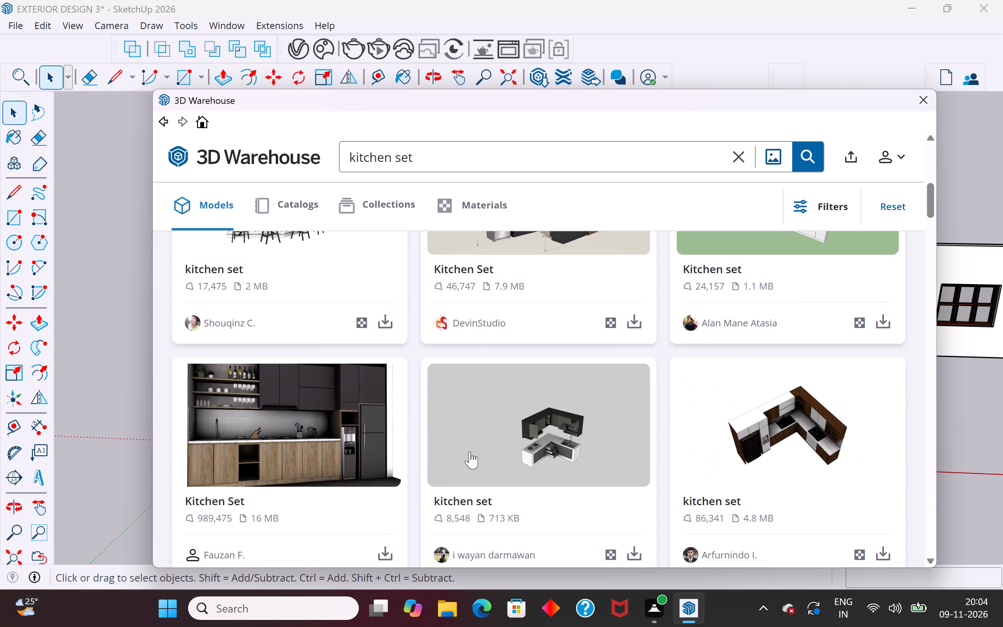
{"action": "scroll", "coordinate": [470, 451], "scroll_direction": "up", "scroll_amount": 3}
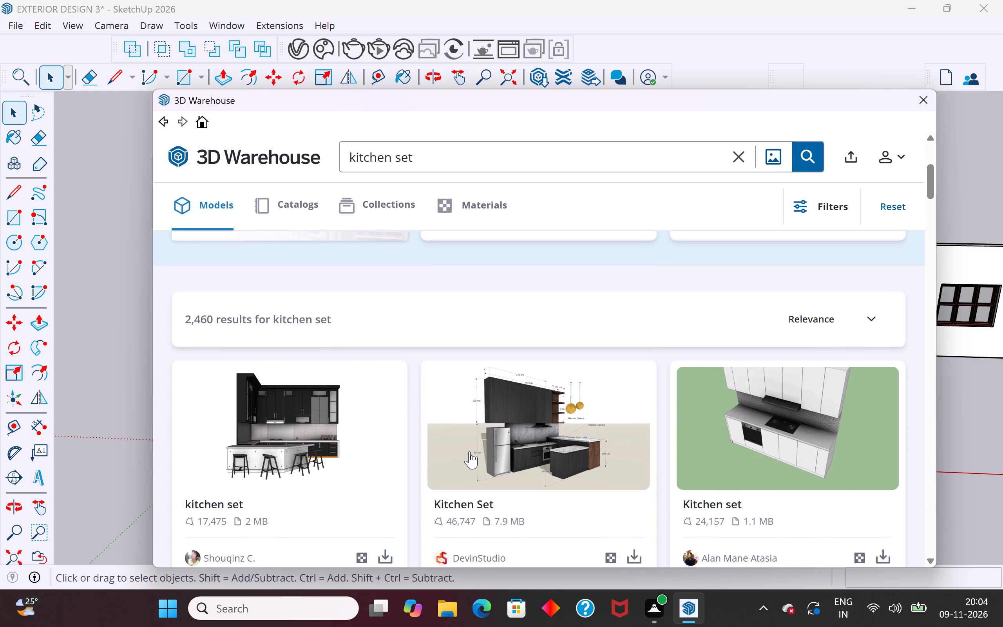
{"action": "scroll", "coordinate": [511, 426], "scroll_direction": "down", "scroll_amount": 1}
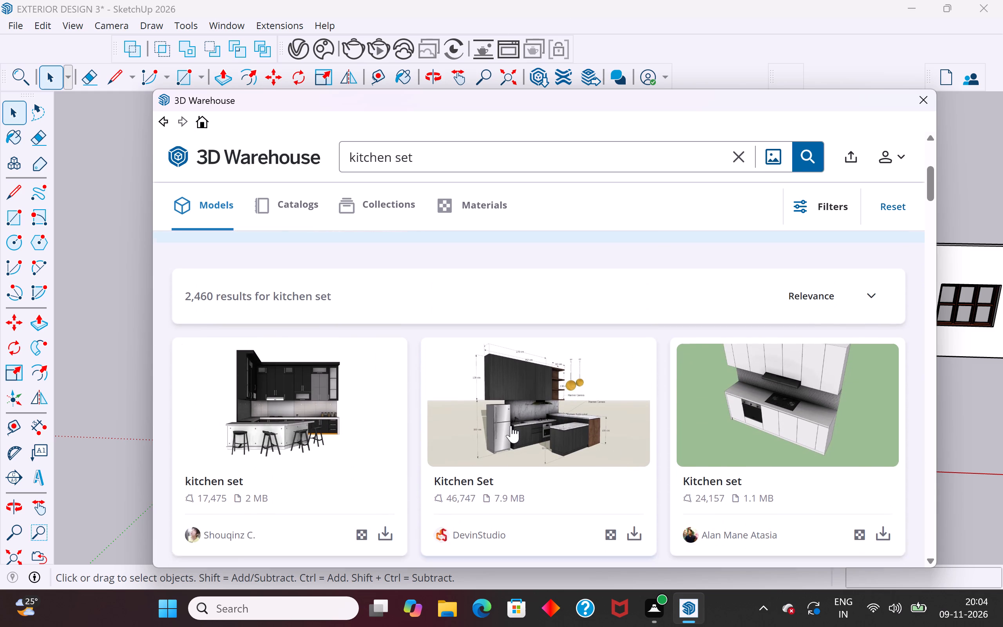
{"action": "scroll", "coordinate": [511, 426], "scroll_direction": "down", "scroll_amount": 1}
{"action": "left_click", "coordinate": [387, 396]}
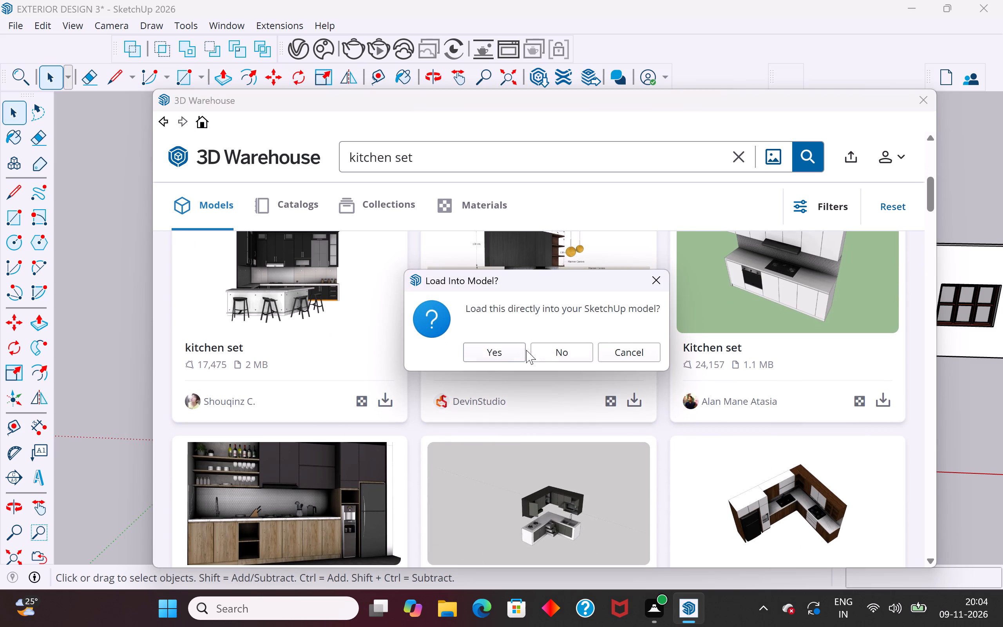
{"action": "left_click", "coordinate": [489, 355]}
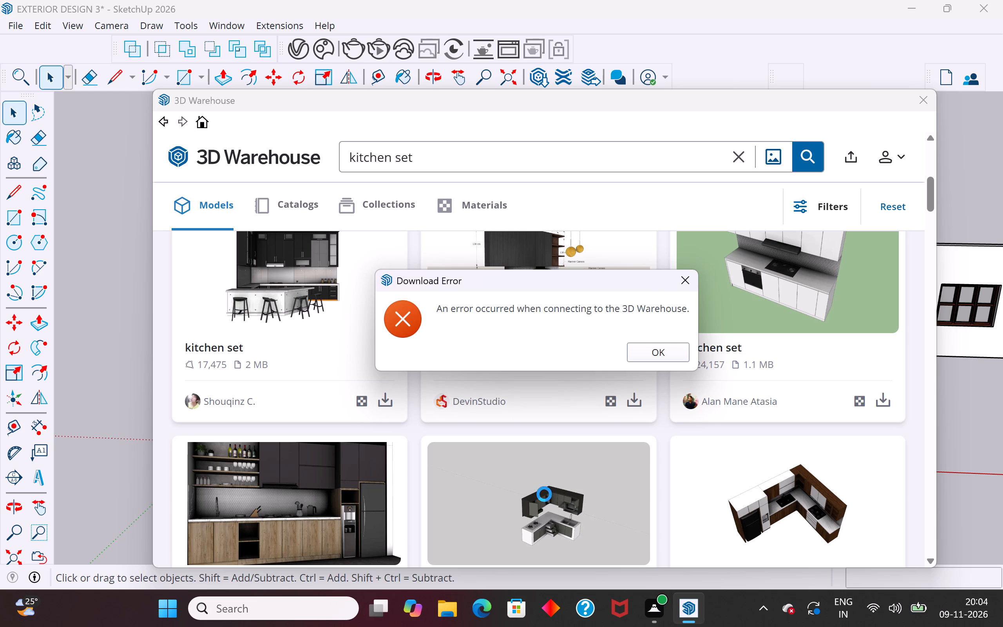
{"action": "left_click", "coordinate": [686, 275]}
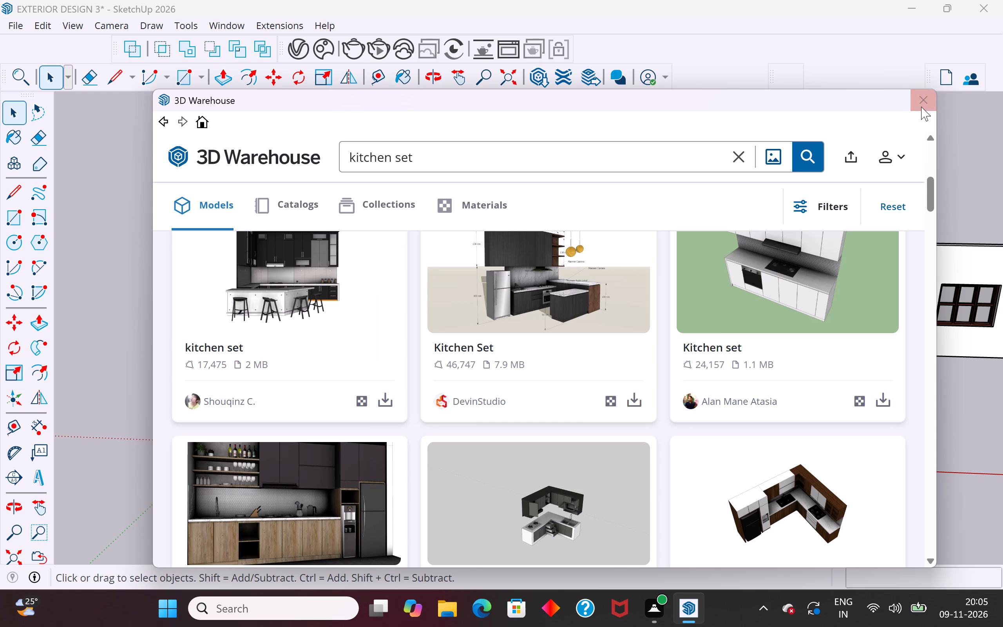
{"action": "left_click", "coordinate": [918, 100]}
Switch to Google Chrome, search the web for "3d warehouse" and open the 3D Warehouse website.
{"action": "left_click", "coordinate": [278, 614]}
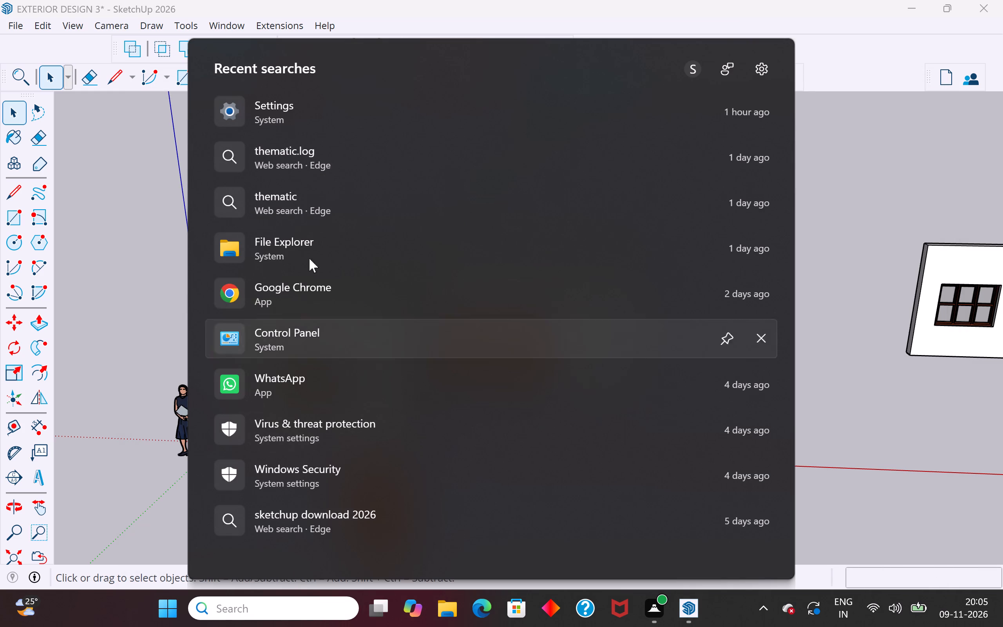
{"action": "left_click", "coordinate": [309, 281]}
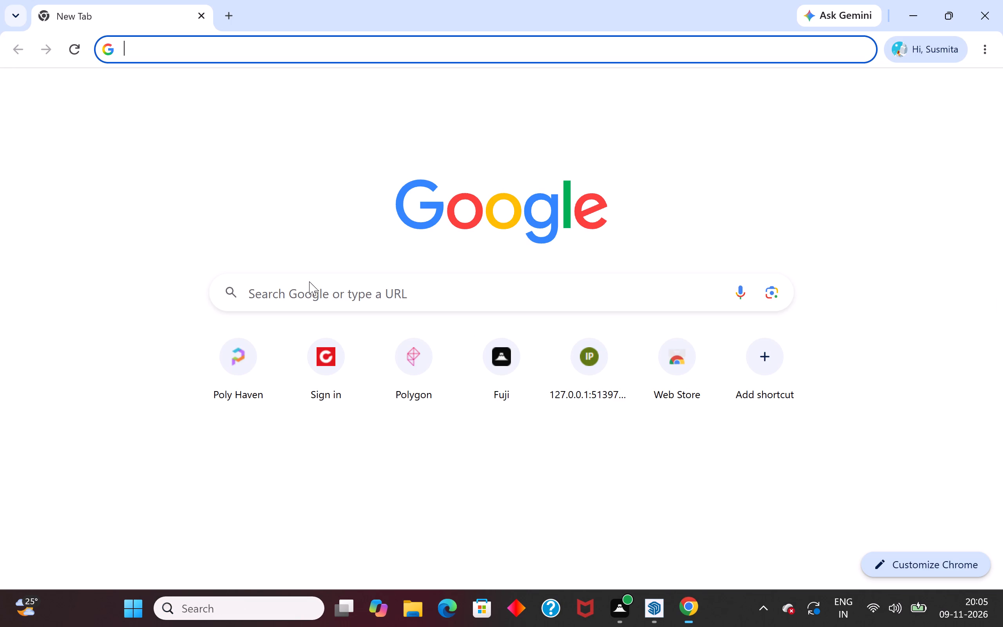
{"action": "left_click", "coordinate": [341, 54]}
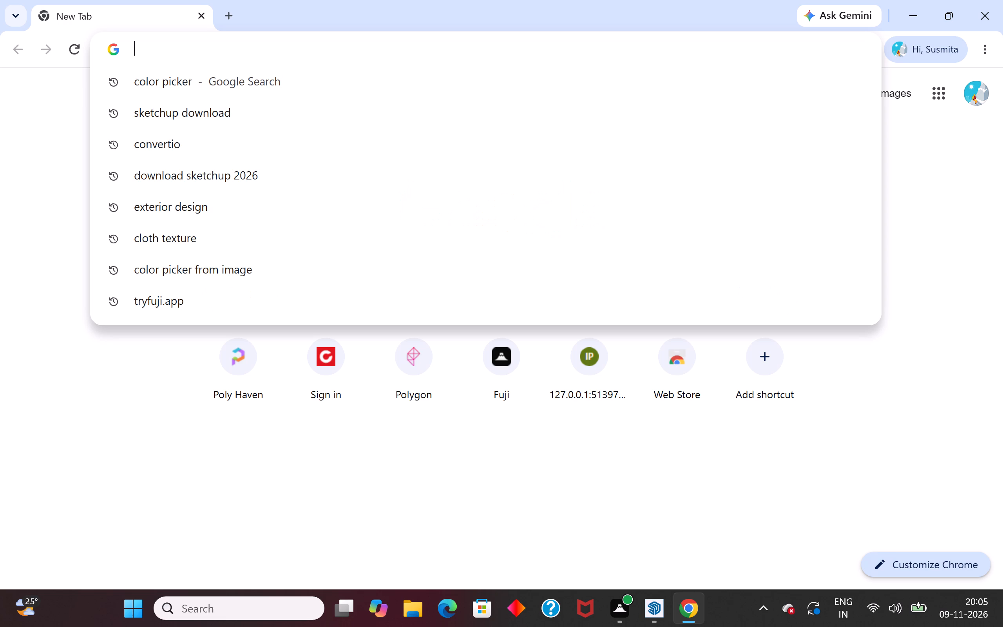
{"action": "key", "text": "3"}
{"action": "key", "text": "d"}
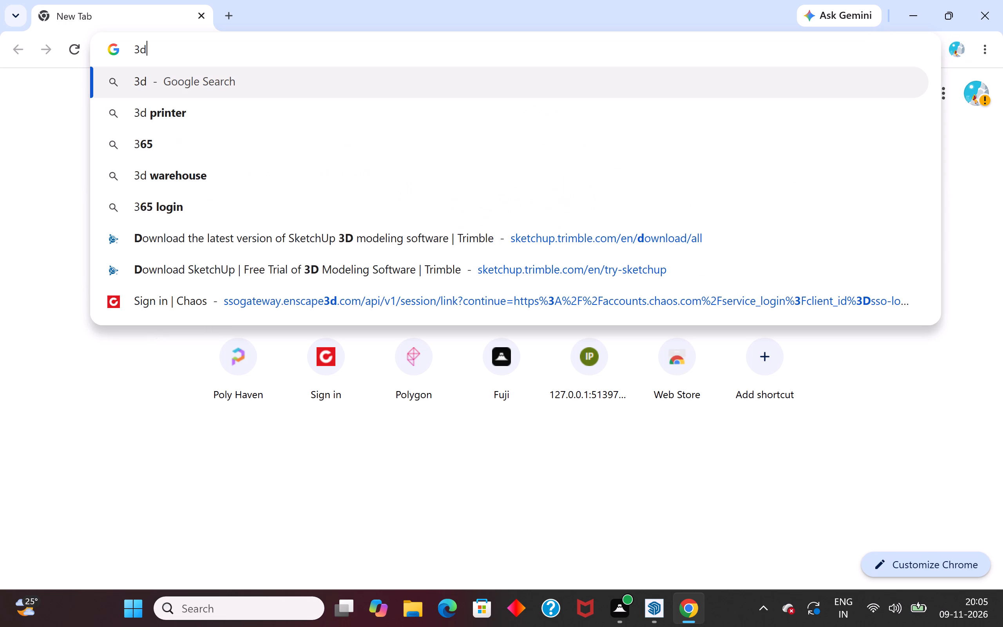
{"action": "left_click", "coordinate": [229, 173]}
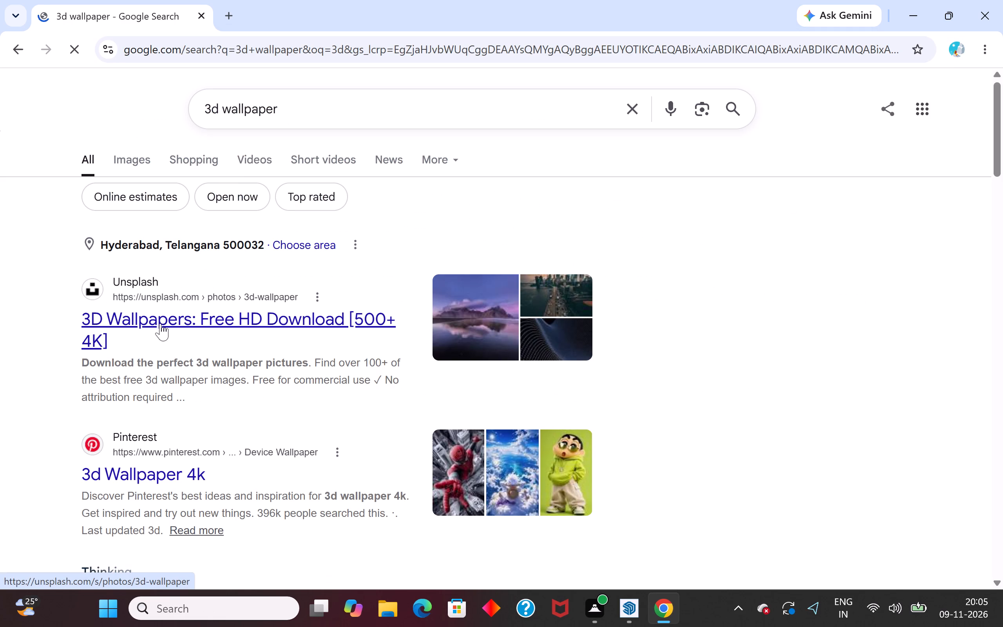
{"action": "left_click", "coordinate": [318, 113]}
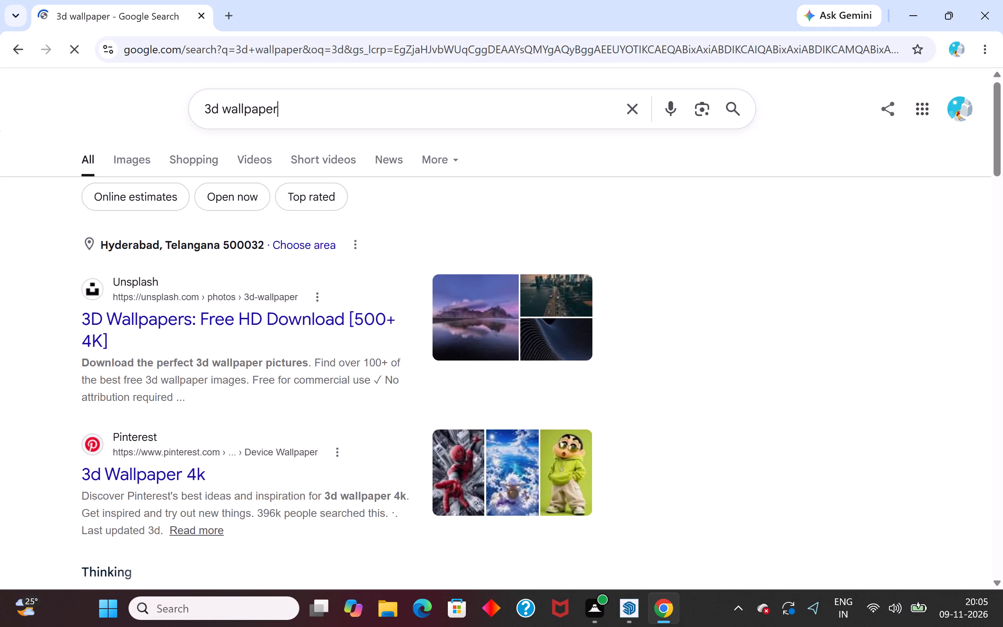
{"action": "key", "text": "BackSpace"}
{"action": "key", "text": "BackSpace"}
{"action": "key", "text": "BackSpace"}
{"action": "key", "text": "BackSpace"}
{"action": "key", "text": "BackSpace"}
{"action": "key", "text": "BackSpace"}
{"action": "key", "text": "BackSpace"}
{"action": "key", "text": "BackSpace"}
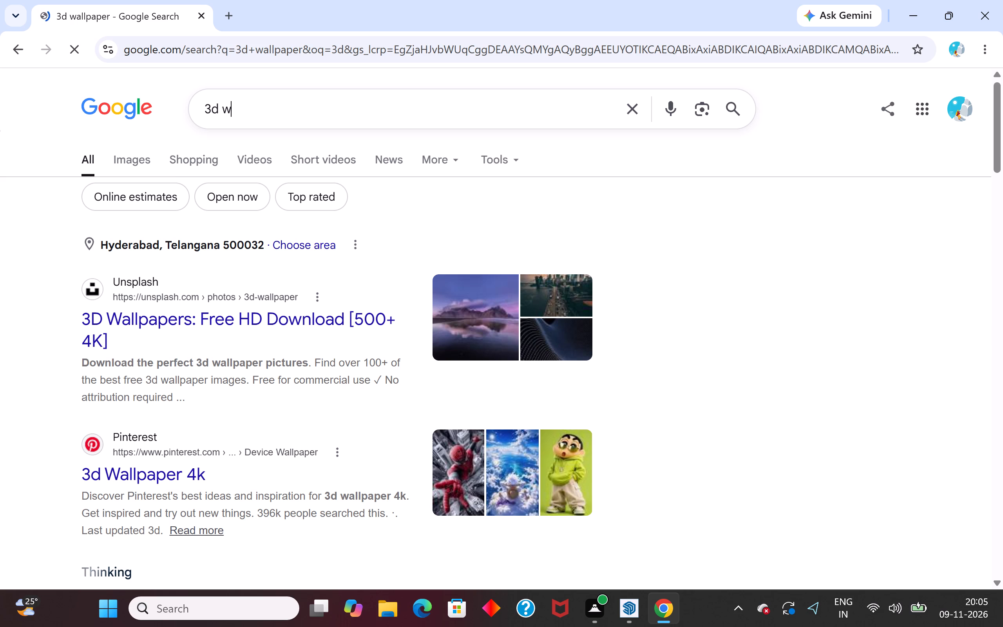
{"action": "type", "text": "are"}
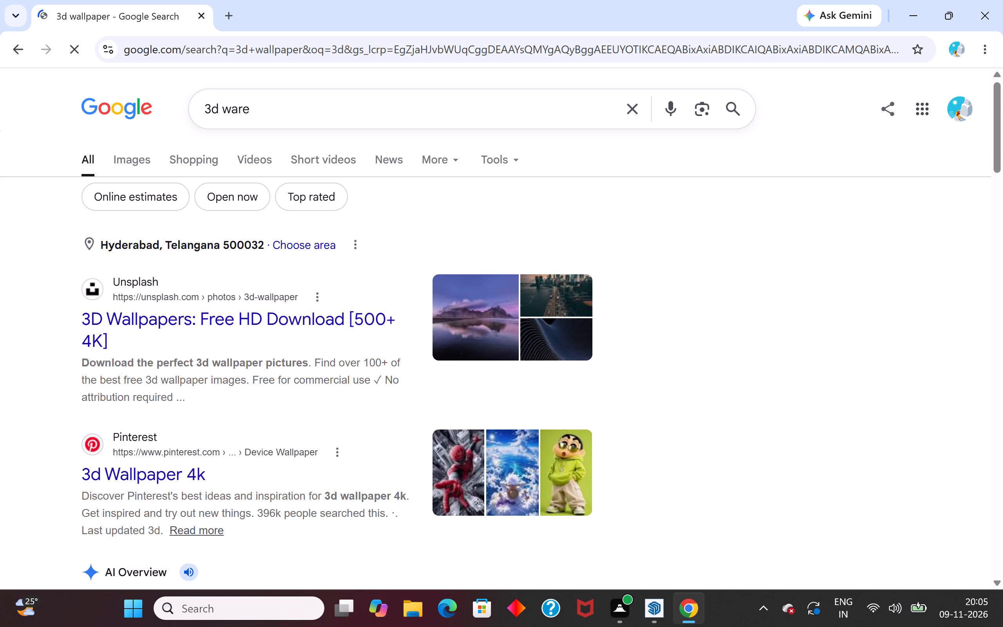
{"action": "type", "text": "house"}
{"action": "left_click", "coordinate": [418, 190]}
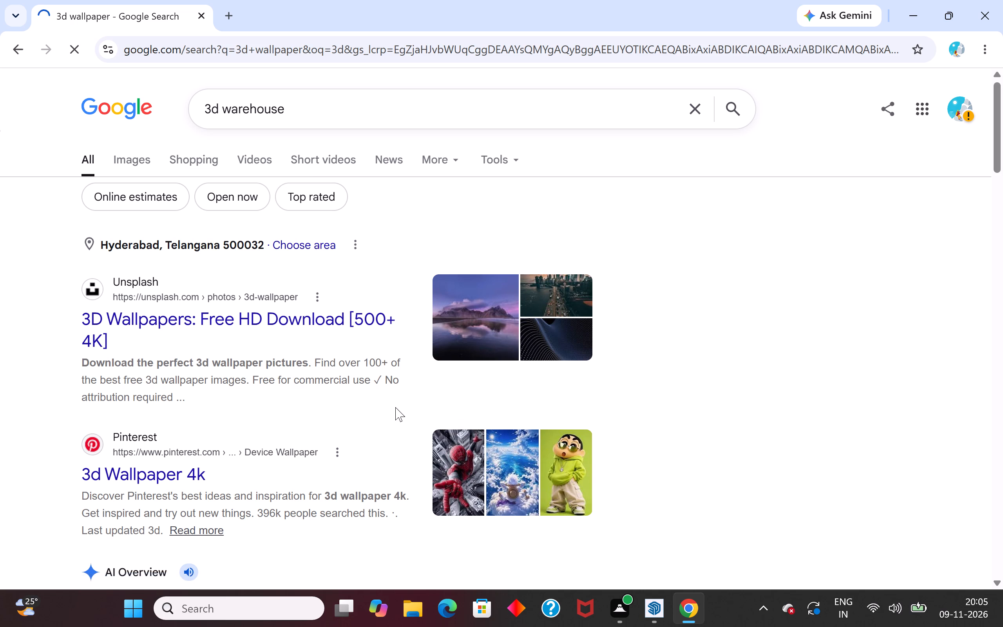
{"action": "left_click", "coordinate": [165, 250]}
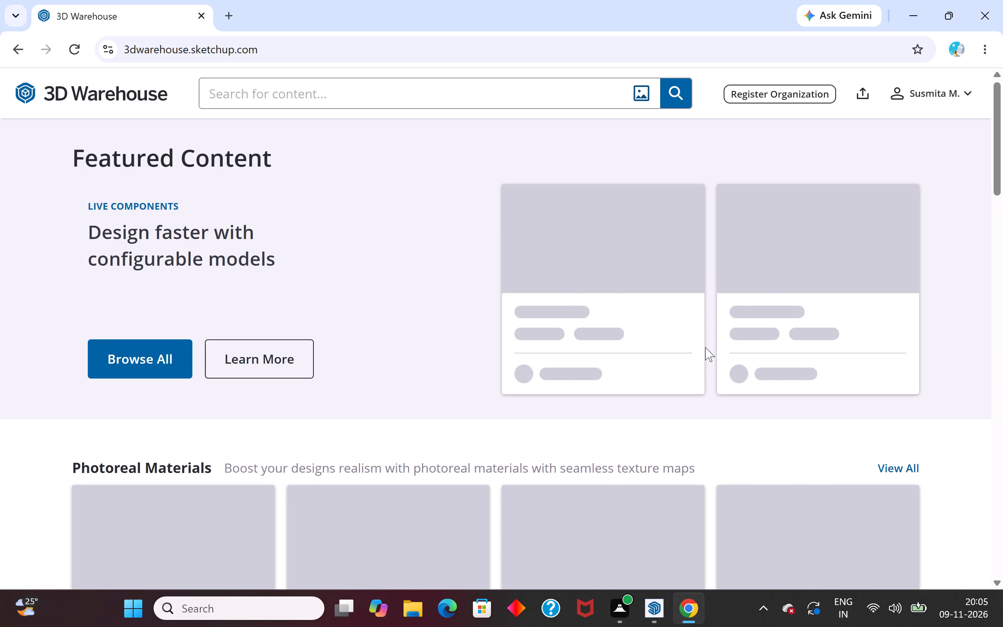
Accept all cookies on the 3D Warehouse website.
{"action": "scroll", "coordinate": [569, 413], "scroll_direction": "down", "scroll_amount": 2}
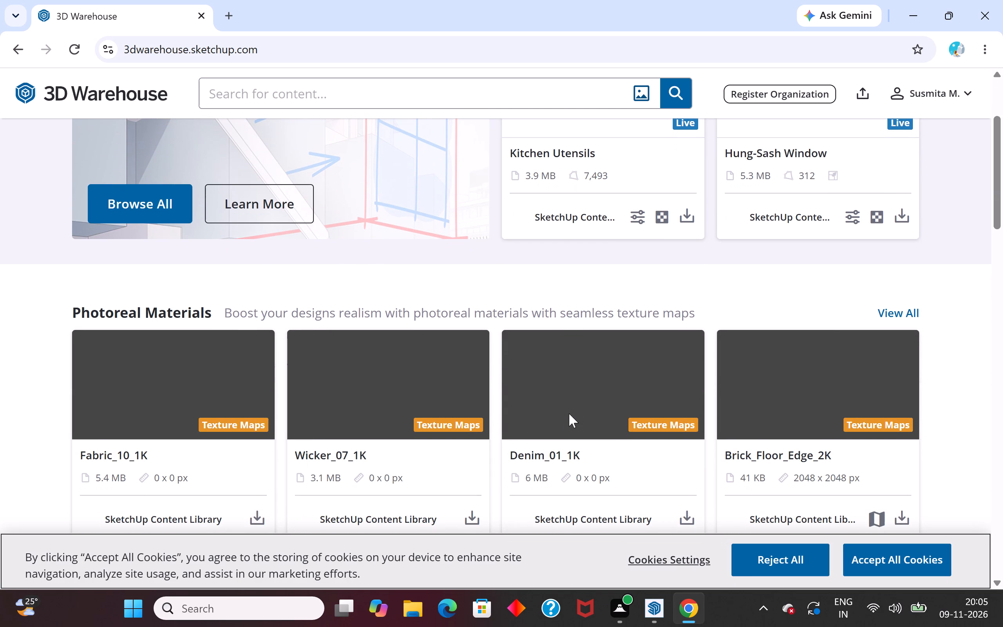
{"action": "left_click", "coordinate": [903, 560]}
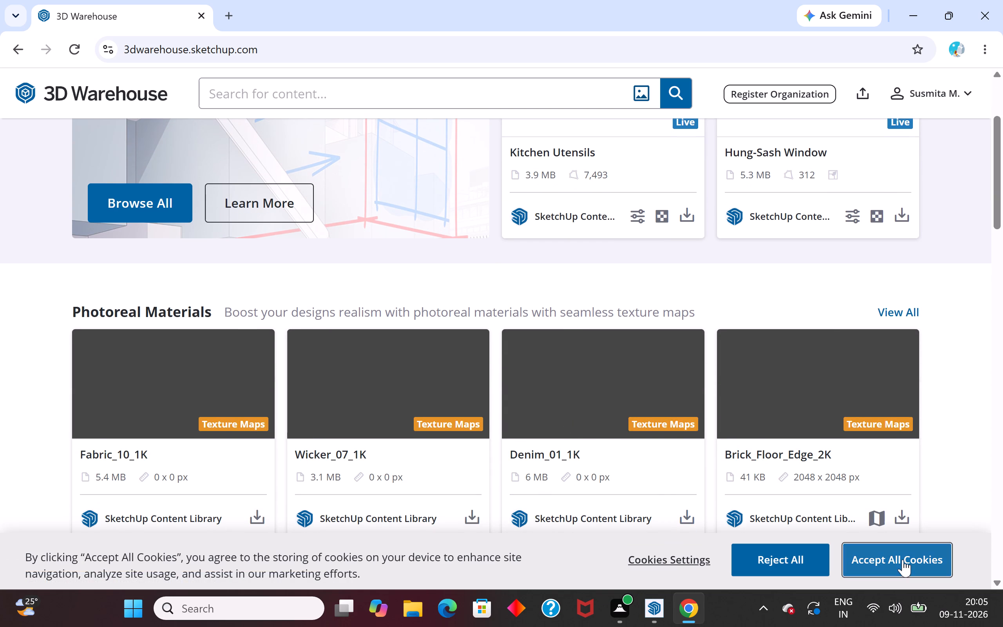
Search the 3D Warehouse website for "kitchen set".
{"action": "left_click", "coordinate": [499, 76]}
{"action": "left_click", "coordinate": [499, 101]}
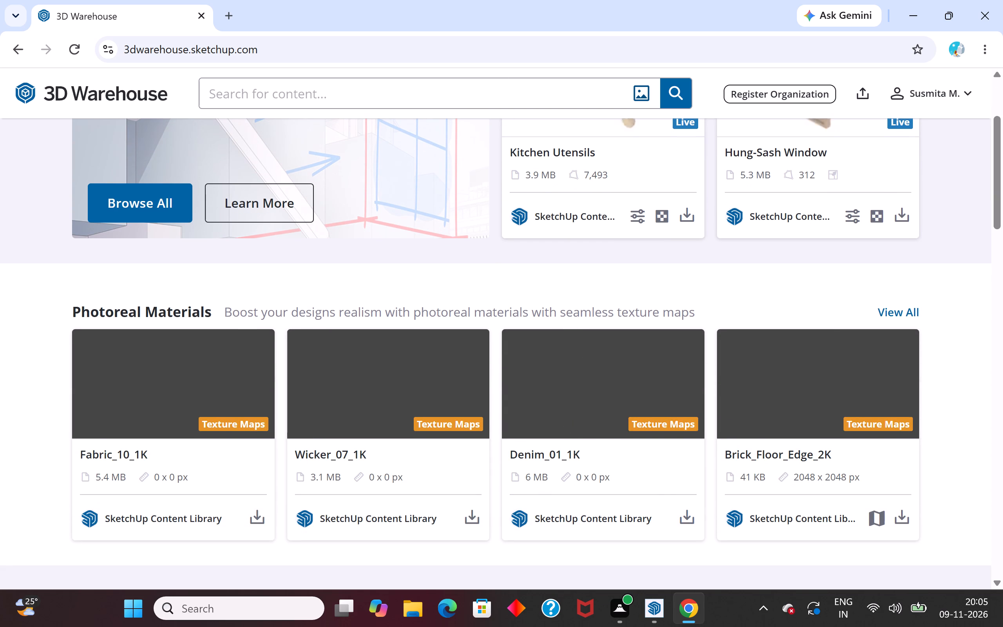
{"action": "key", "text": "l"}
{"action": "key", "text": "BackSpace"}
{"action": "type", "text": "kitchen set"}
{"action": "key", "text": "space"}
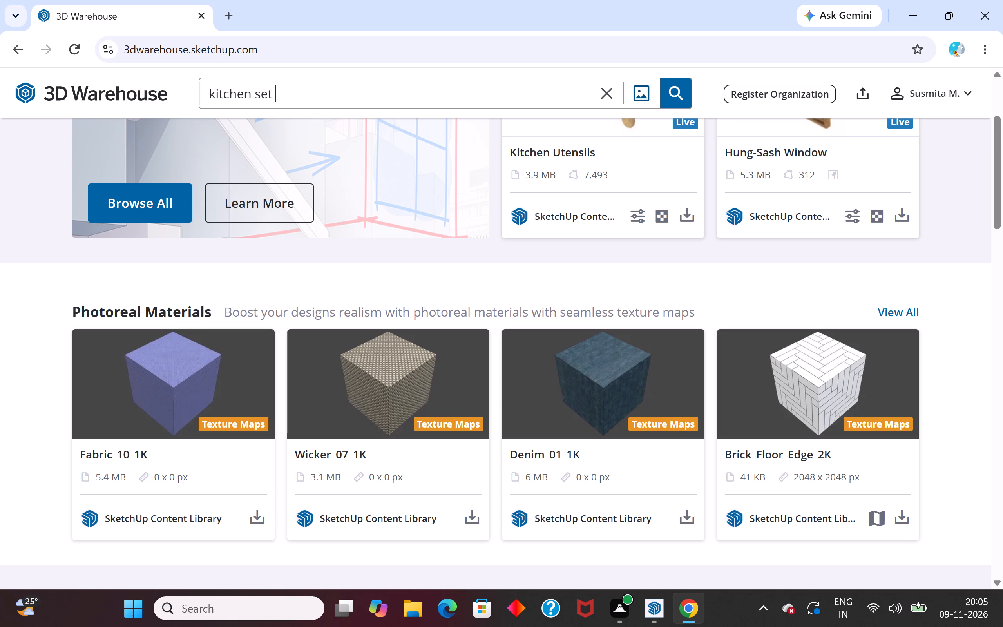
{"action": "left_click", "coordinate": [681, 95]}
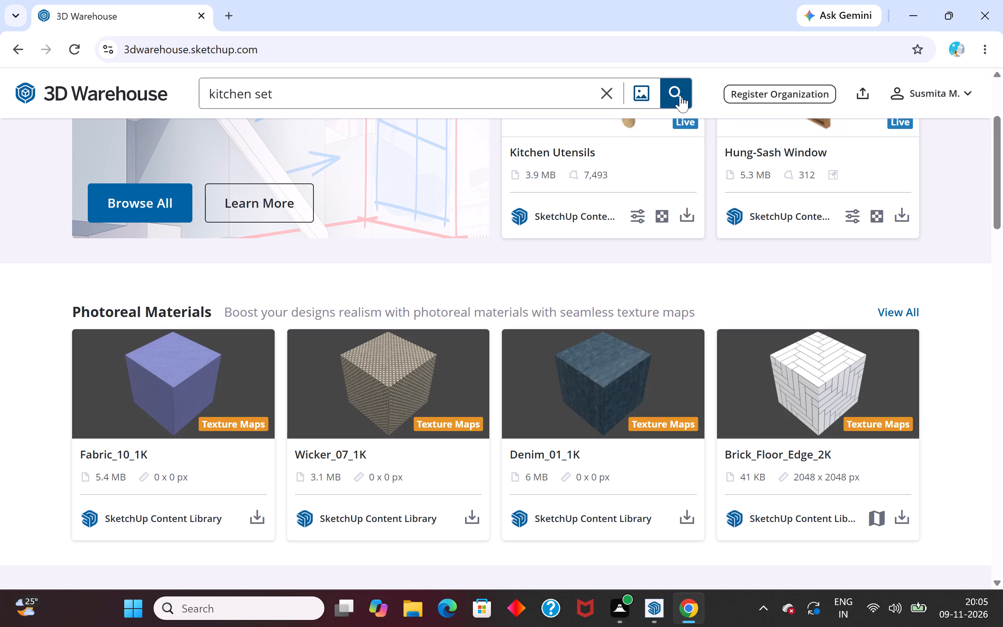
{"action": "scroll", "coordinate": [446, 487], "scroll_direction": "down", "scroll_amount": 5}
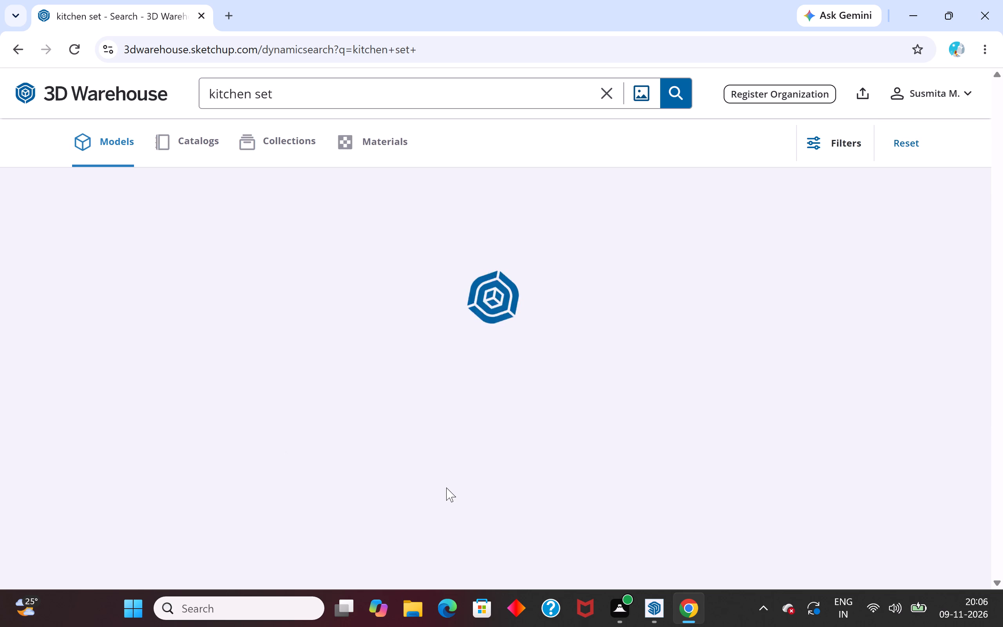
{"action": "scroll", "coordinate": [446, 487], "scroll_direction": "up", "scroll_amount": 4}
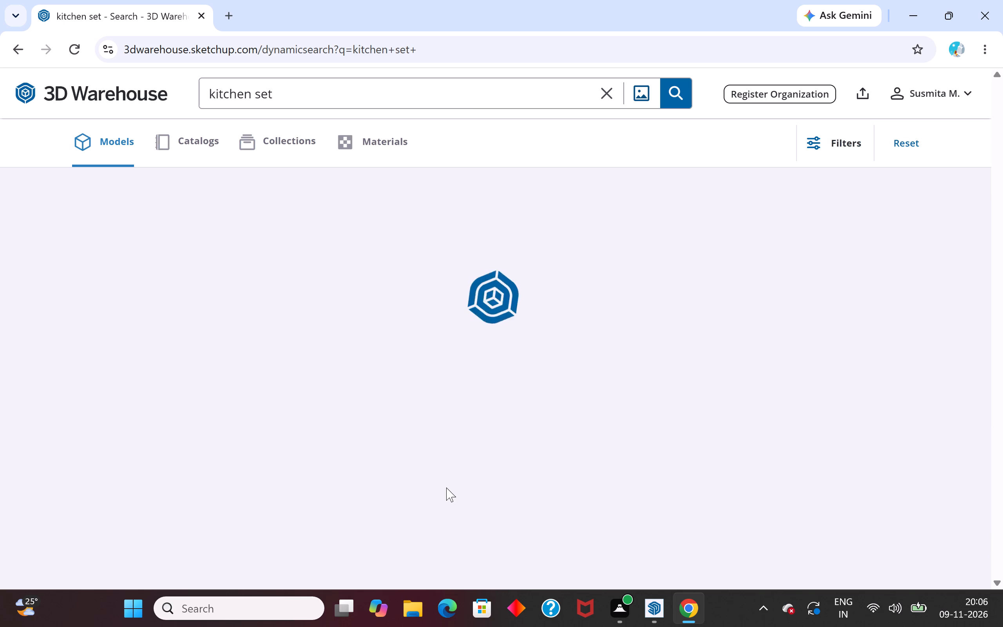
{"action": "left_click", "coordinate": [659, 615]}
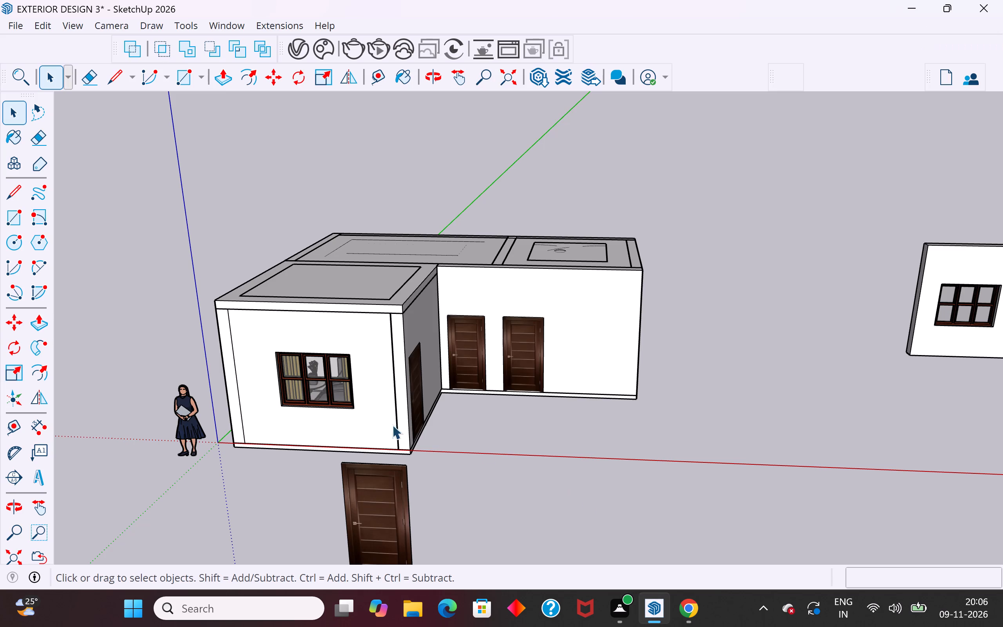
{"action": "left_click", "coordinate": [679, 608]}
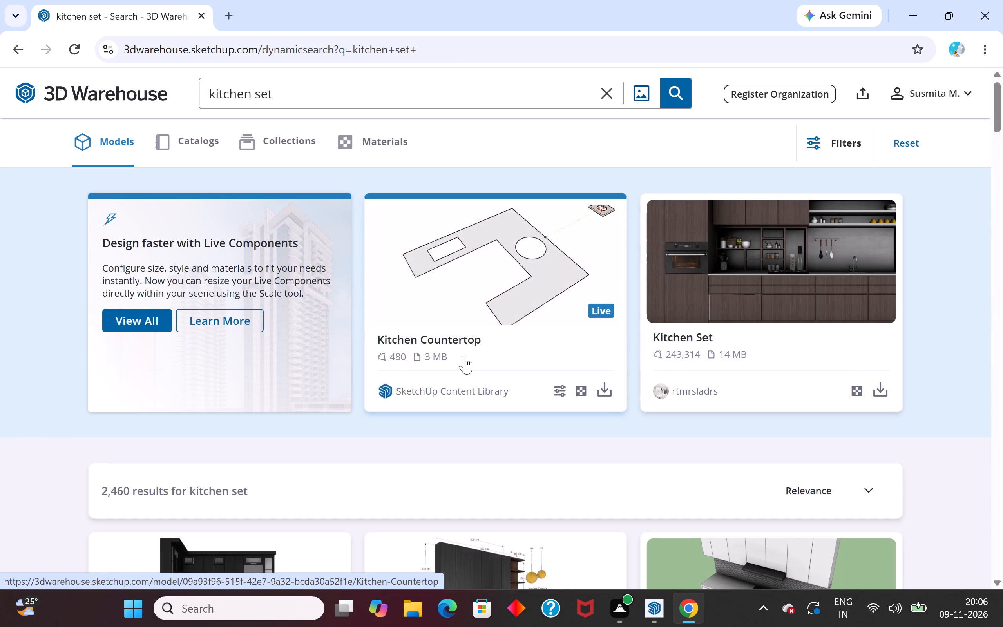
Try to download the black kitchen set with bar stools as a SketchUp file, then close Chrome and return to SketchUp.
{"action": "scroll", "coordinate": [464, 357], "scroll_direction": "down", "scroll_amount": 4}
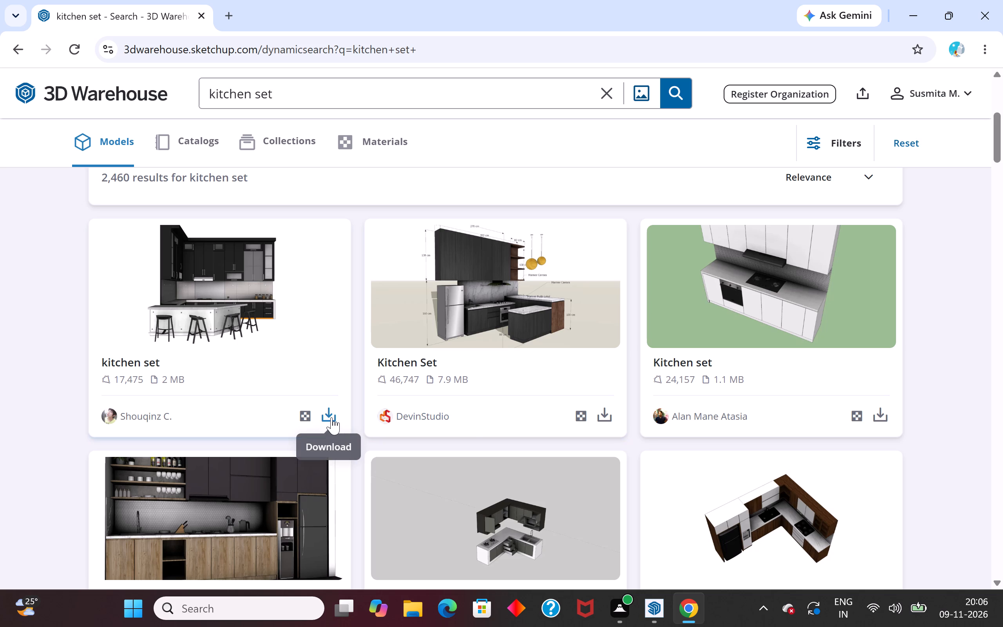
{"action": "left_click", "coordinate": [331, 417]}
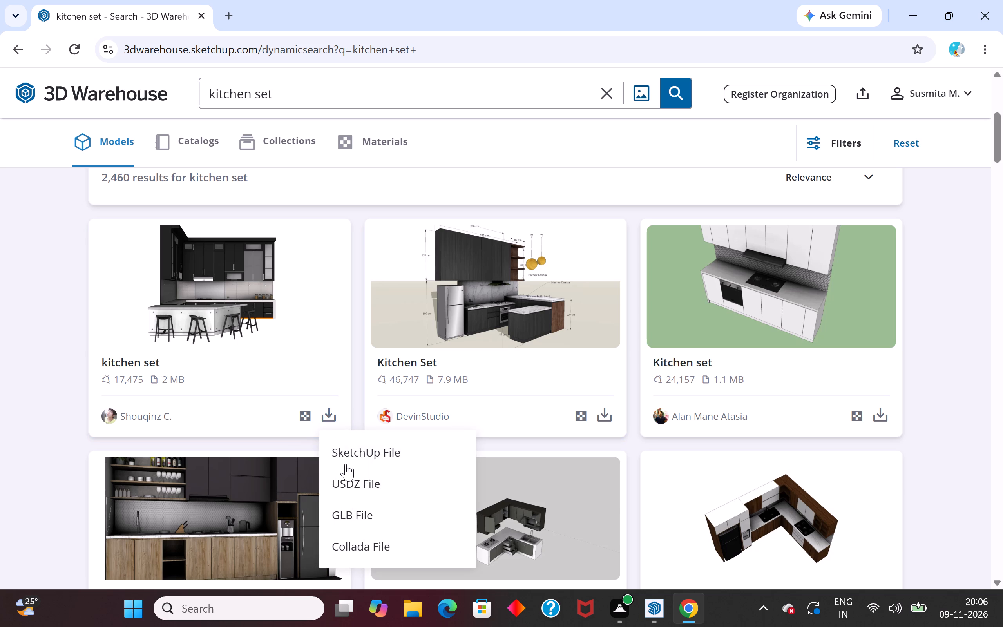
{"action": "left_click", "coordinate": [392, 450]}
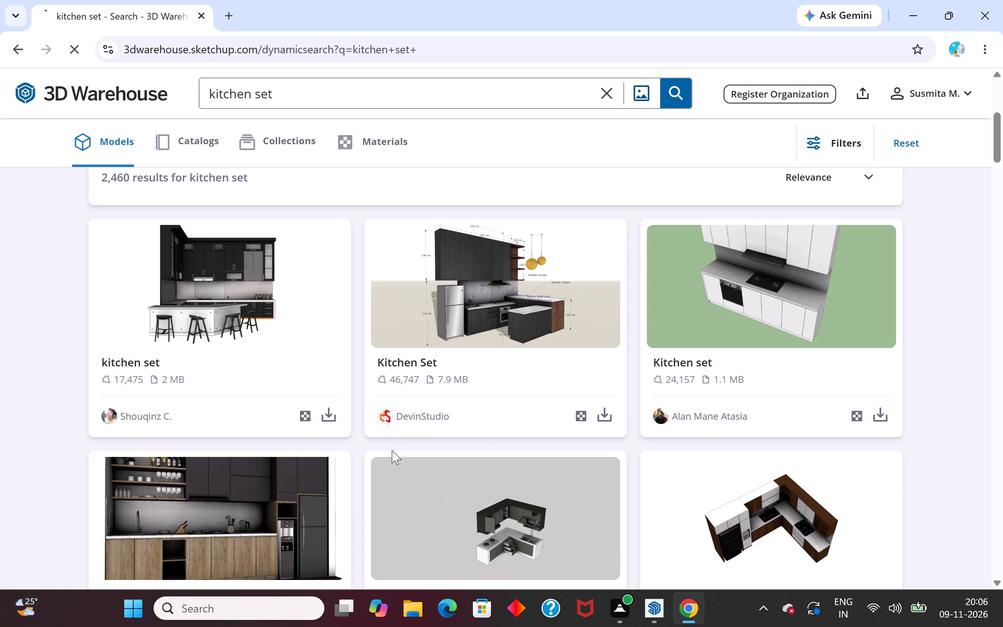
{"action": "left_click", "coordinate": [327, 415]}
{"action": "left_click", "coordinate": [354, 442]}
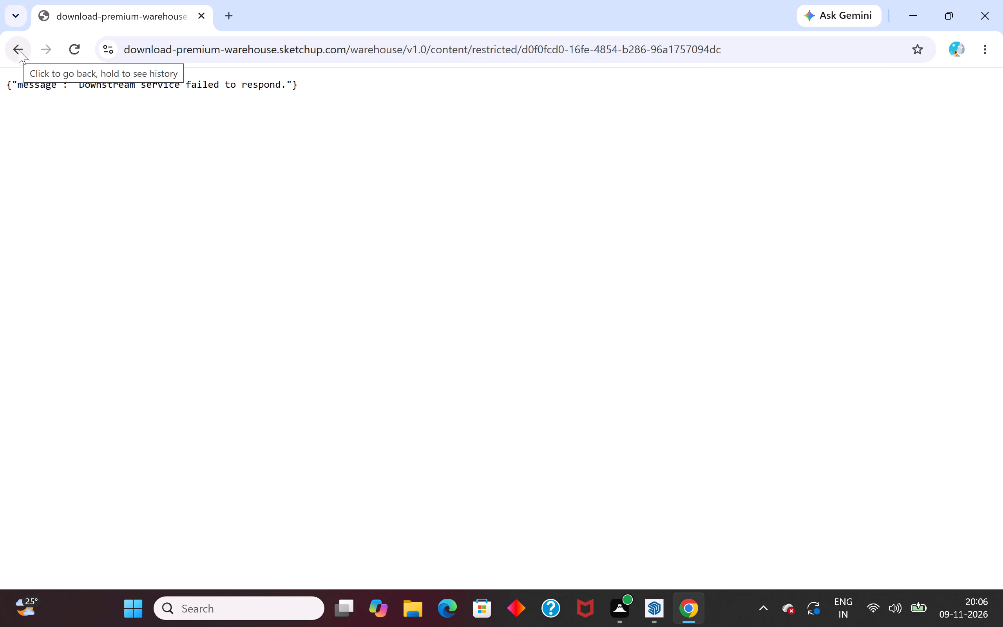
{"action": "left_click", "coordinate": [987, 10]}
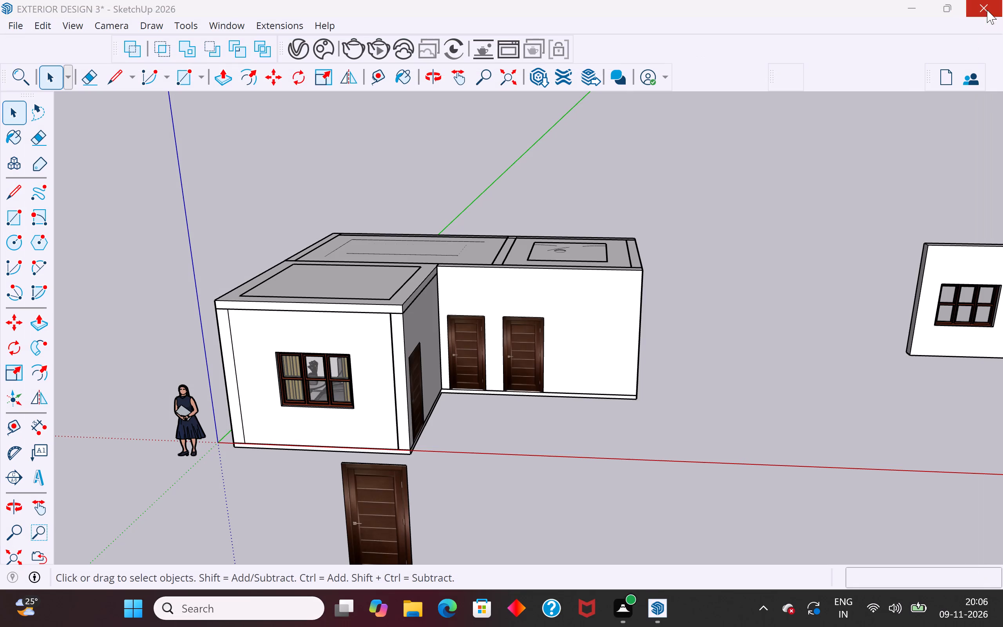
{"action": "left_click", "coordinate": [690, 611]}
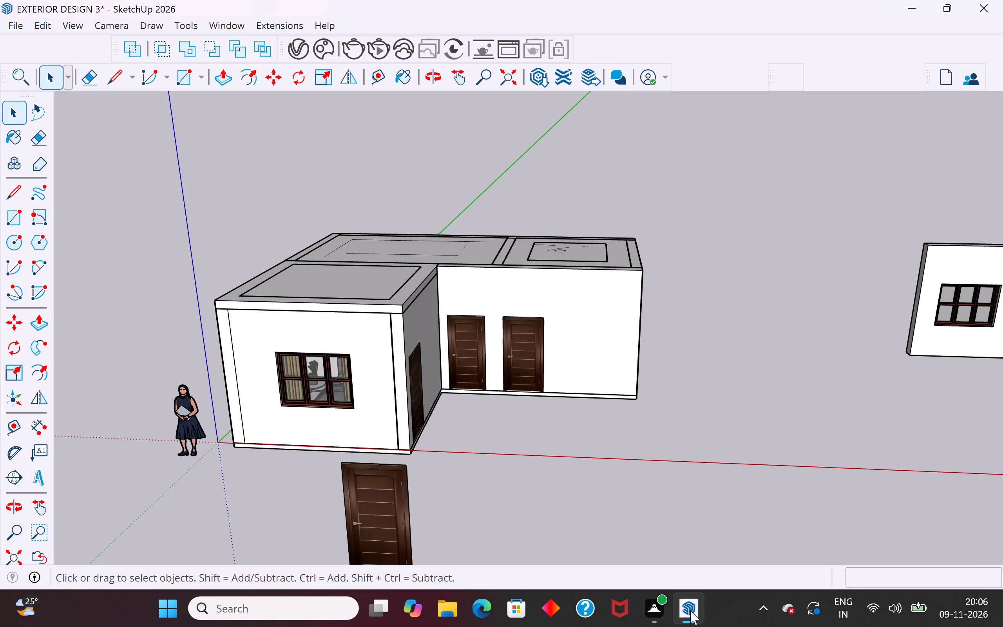
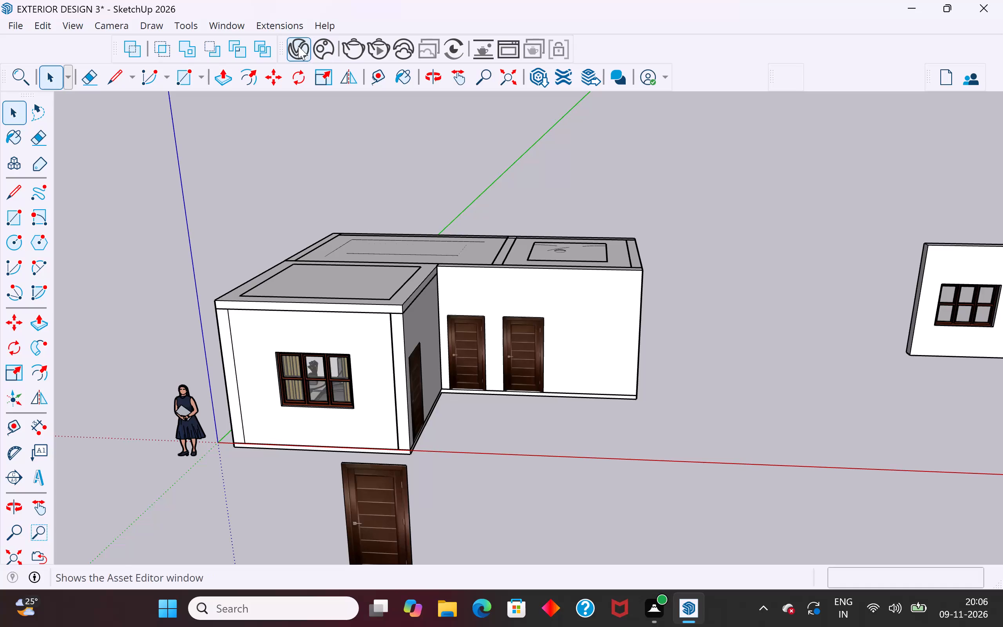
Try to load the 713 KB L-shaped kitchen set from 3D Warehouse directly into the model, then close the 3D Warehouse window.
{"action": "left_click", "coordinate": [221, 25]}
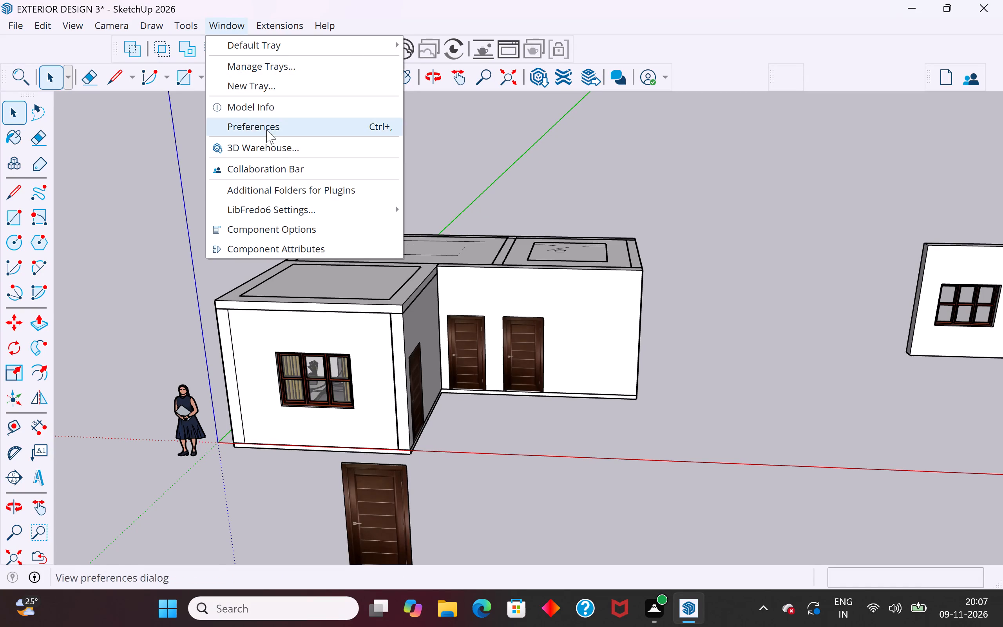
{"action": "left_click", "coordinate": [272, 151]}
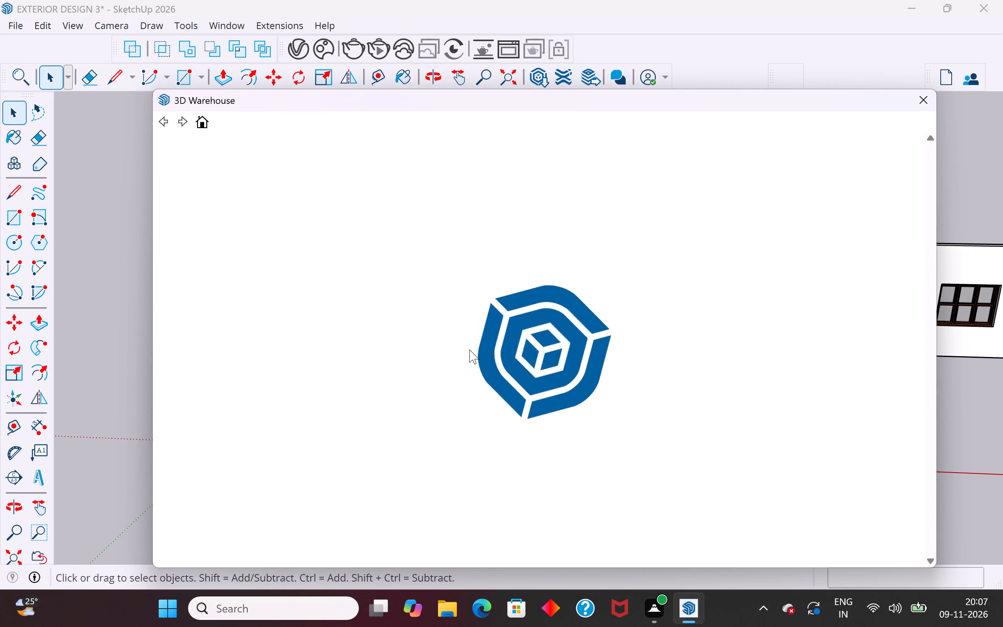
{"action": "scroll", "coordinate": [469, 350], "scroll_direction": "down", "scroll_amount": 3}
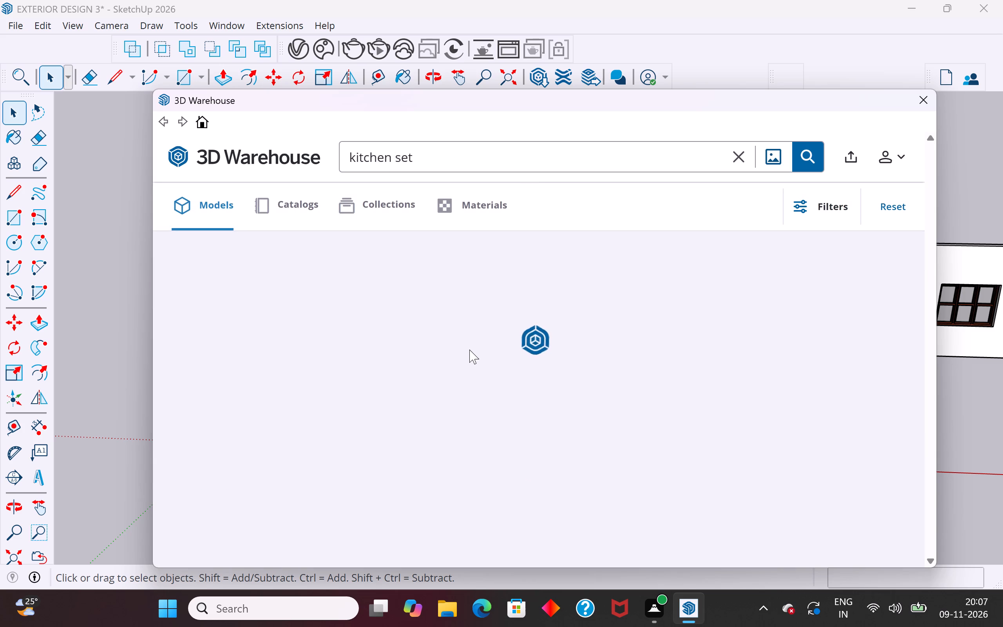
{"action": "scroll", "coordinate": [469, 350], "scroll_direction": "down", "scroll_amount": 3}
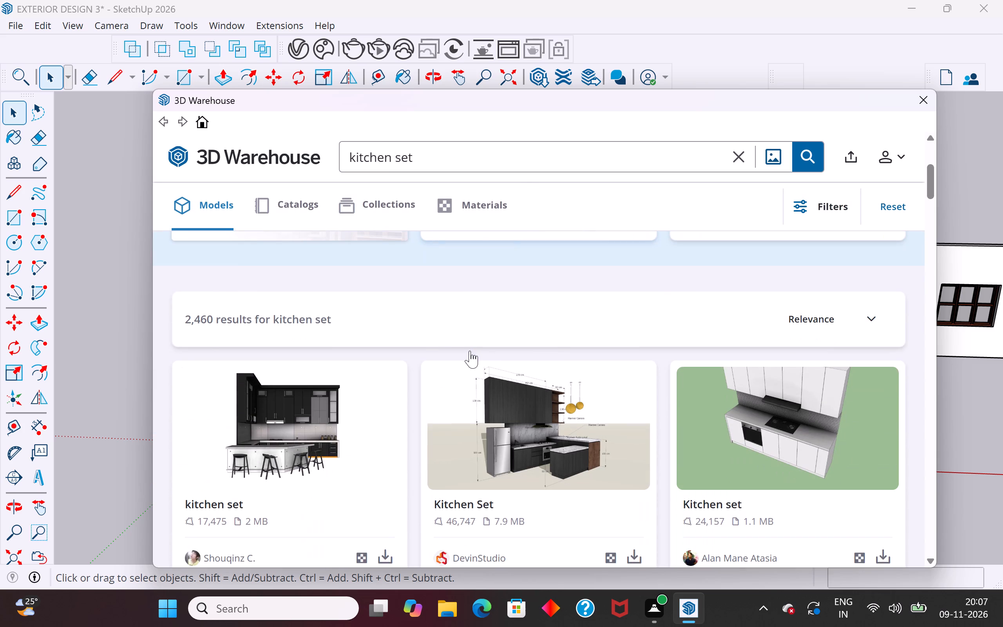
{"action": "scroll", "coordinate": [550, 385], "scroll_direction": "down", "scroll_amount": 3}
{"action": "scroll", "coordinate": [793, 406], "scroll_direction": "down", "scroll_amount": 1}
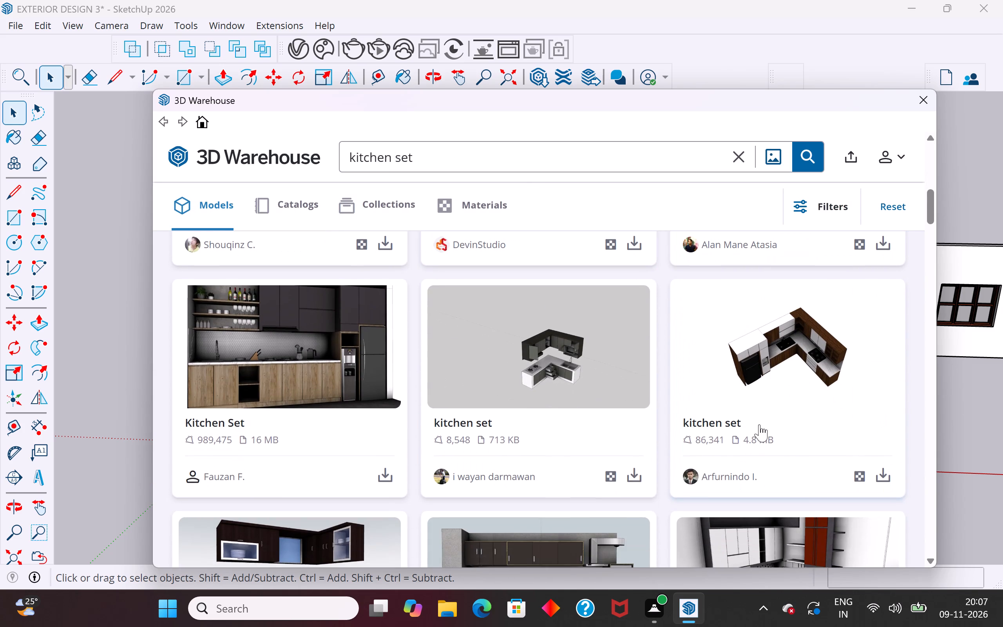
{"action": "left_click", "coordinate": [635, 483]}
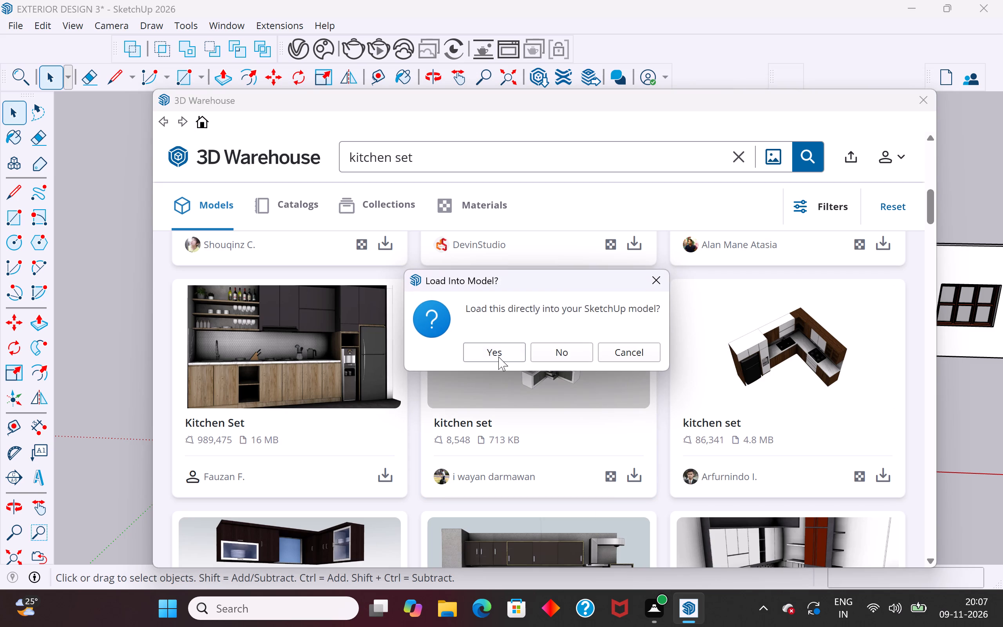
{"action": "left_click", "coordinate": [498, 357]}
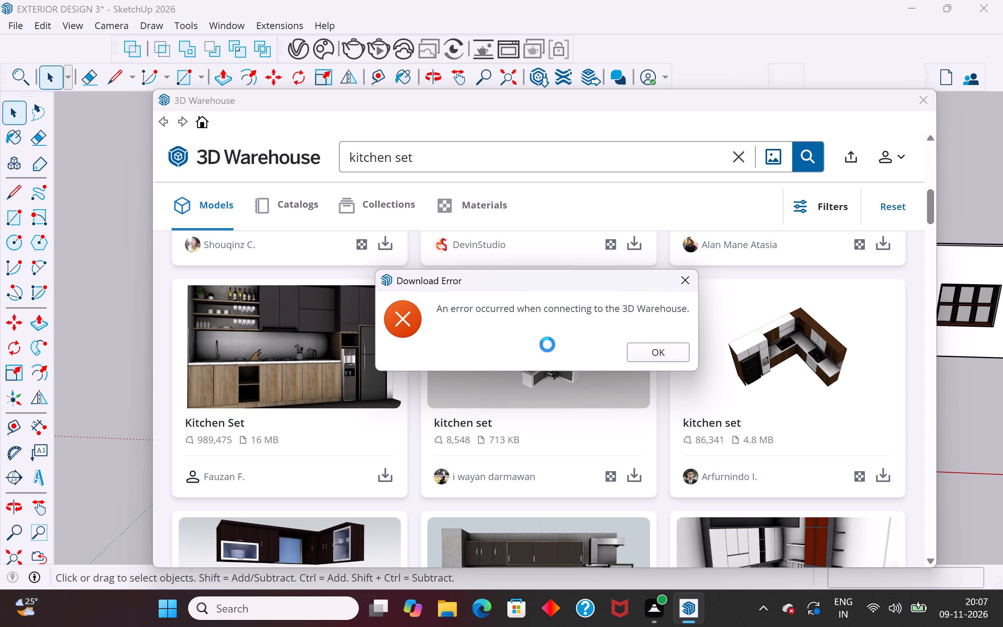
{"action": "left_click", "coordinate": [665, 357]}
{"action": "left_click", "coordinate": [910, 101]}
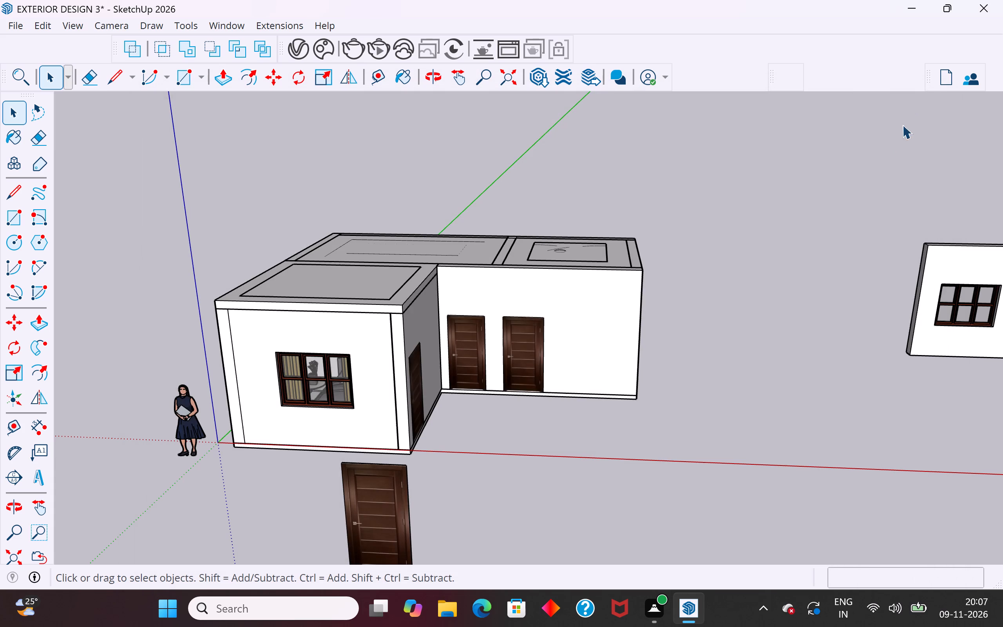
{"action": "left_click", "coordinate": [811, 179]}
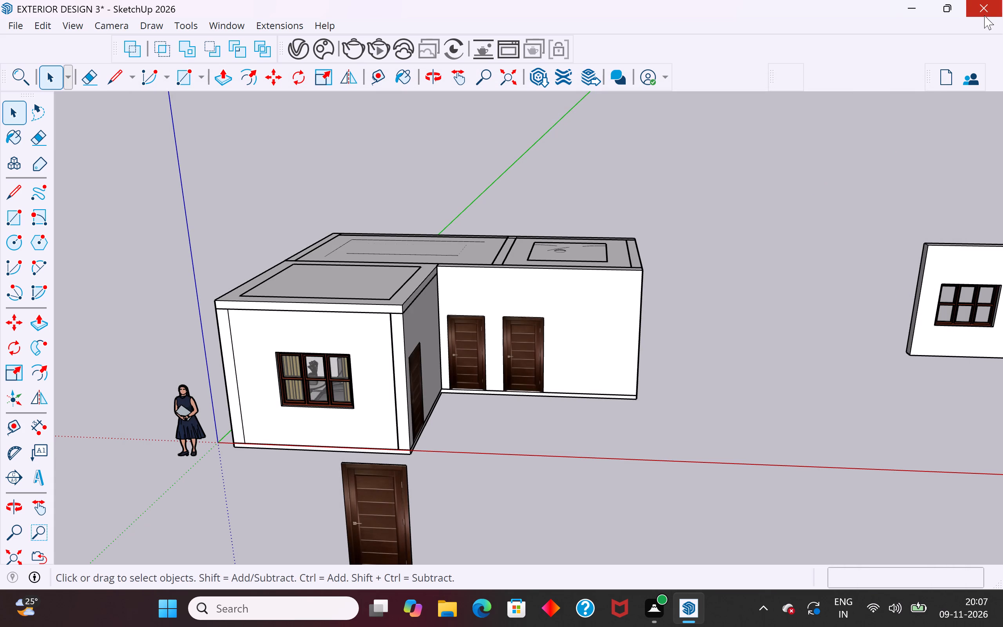
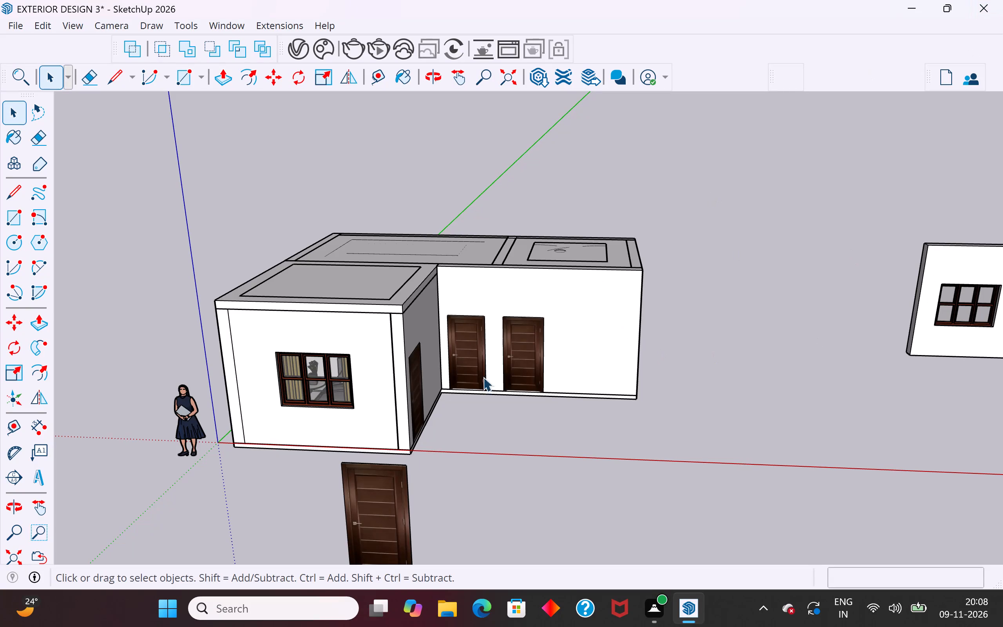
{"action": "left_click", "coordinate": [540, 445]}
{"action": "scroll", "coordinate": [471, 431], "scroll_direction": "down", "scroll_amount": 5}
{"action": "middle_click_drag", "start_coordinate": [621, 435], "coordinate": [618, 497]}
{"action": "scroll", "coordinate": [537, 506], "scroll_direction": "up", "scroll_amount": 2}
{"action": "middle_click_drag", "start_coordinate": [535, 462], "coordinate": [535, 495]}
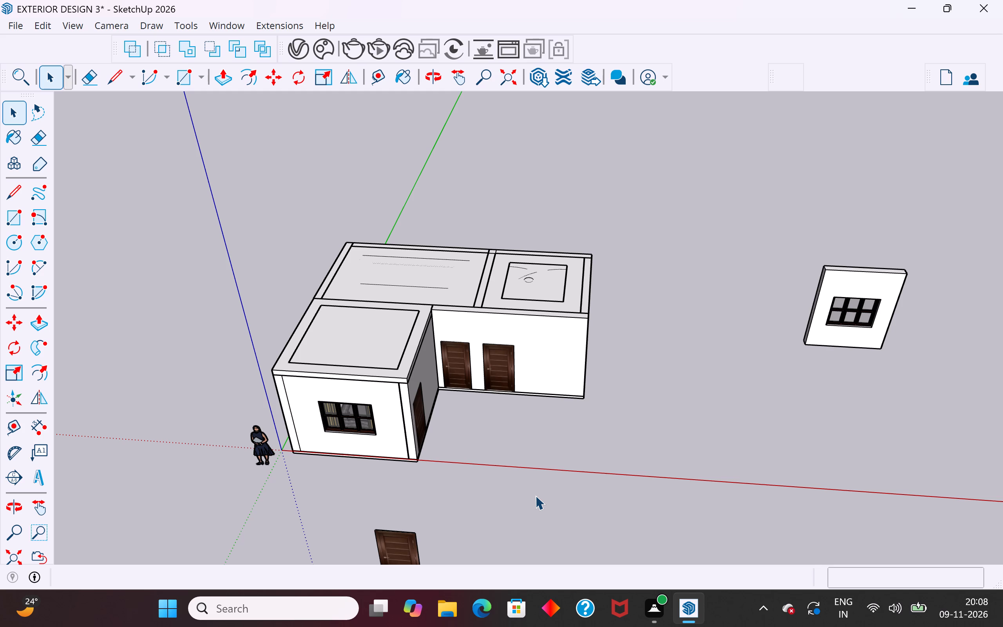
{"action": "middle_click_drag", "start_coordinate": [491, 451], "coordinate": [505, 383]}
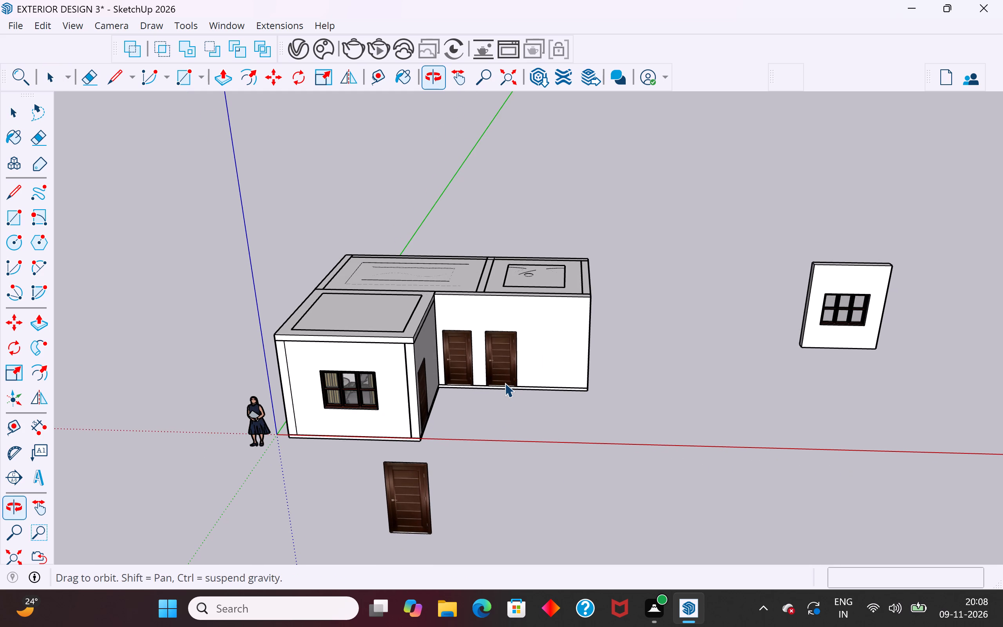
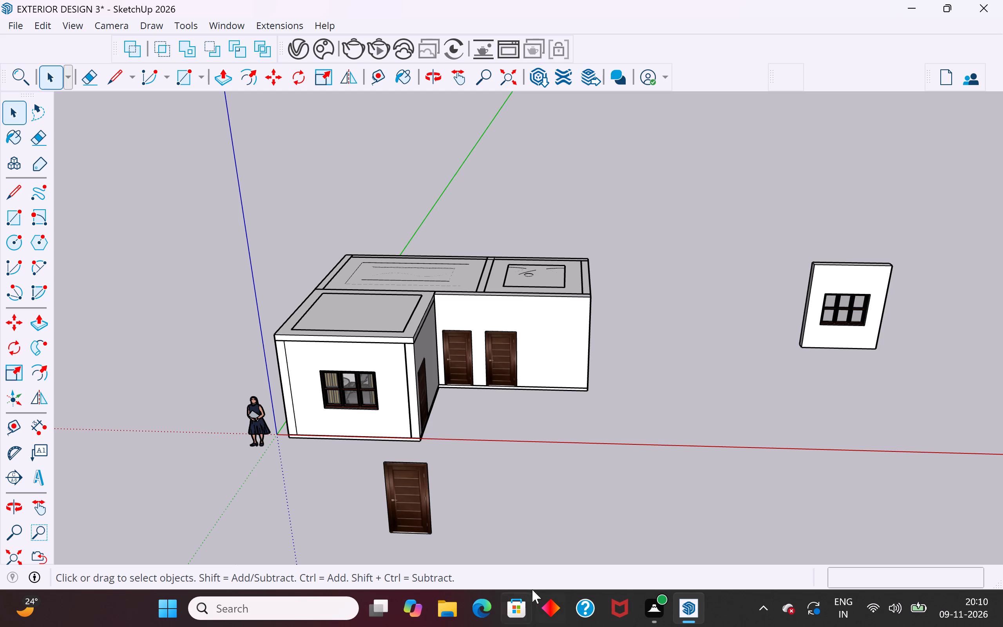
Open the Chaos Cosmos library and look through the "kitchen set" results for a suitable kitchen model.
{"action": "left_click", "coordinate": [319, 55]}
{"action": "scroll", "coordinate": [707, 403], "scroll_direction": "down", "scroll_amount": 4}
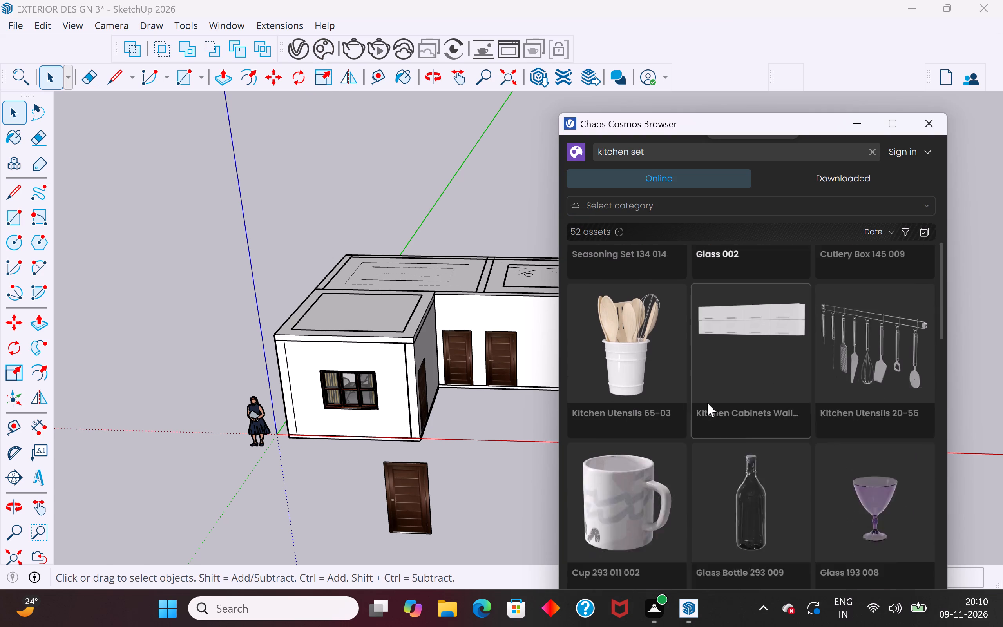
{"action": "scroll", "coordinate": [707, 403], "scroll_direction": "down", "scroll_amount": 9}
{"action": "scroll", "coordinate": [707, 403], "scroll_direction": "up", "scroll_amount": 4}
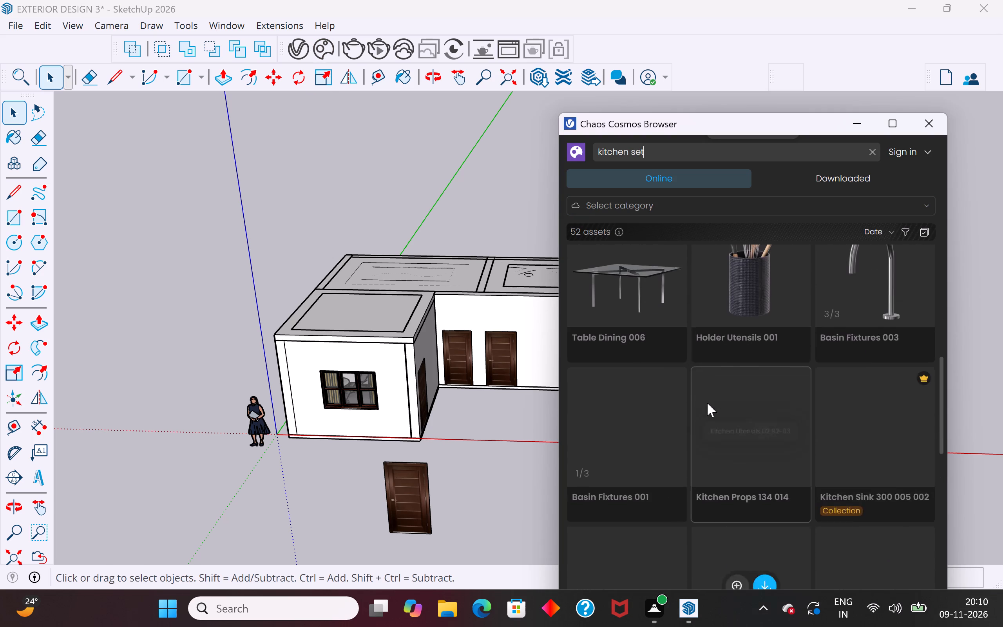
Shorten the Chaos Cosmos search to "kitchen" and choose the suggested Kitchen Cabinets Sink 86-03.
{"action": "left_click", "coordinate": [671, 152]}
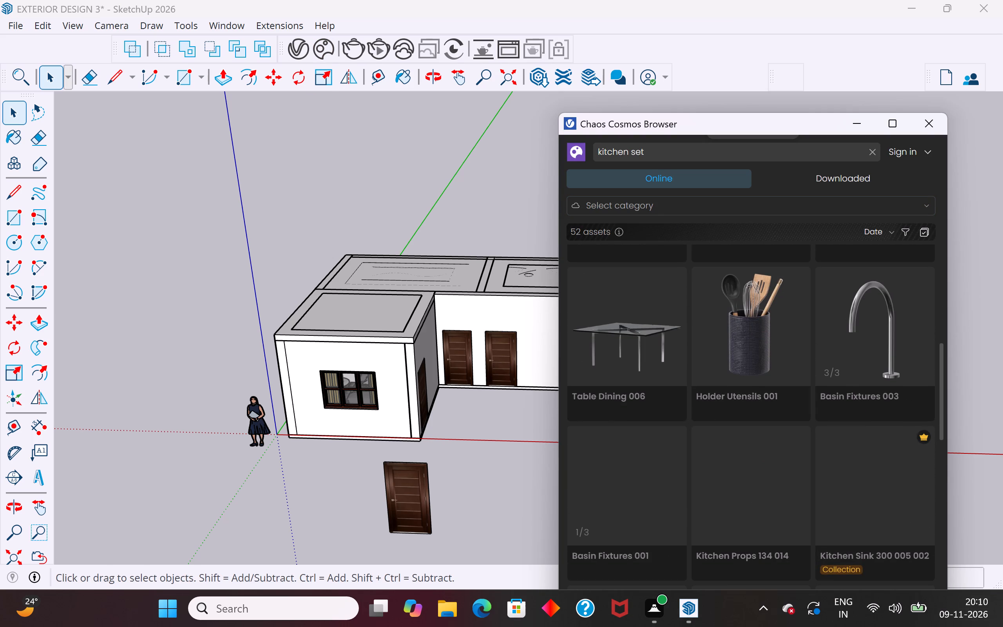
{"action": "key", "text": "BackSpace"}
{"action": "key", "text": "BackSpace"}
{"action": "key", "text": "BackSpace"}
{"action": "key", "text": "Return"}
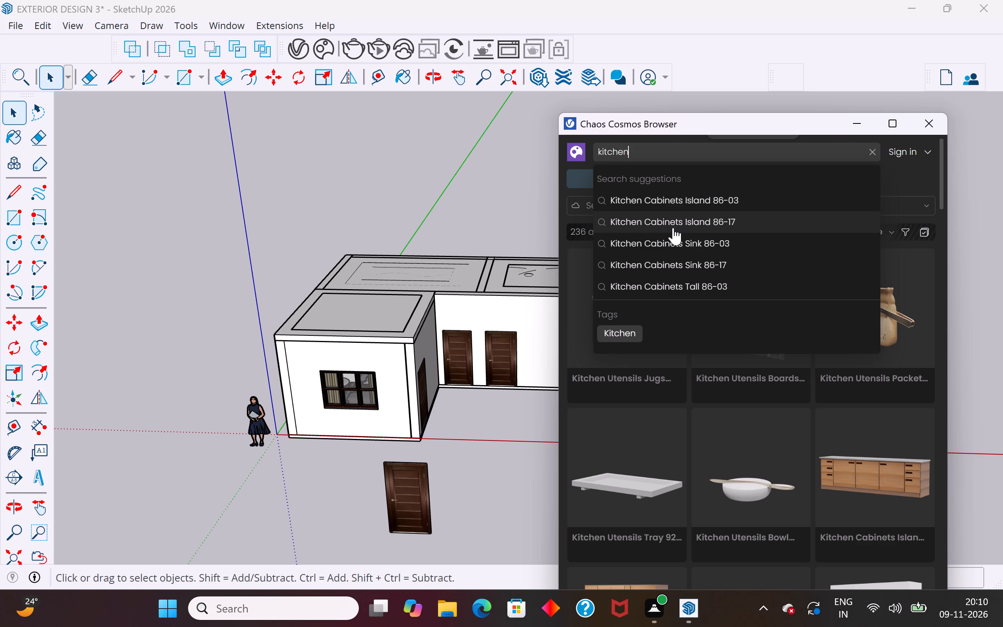
{"action": "left_click", "coordinate": [668, 243]}
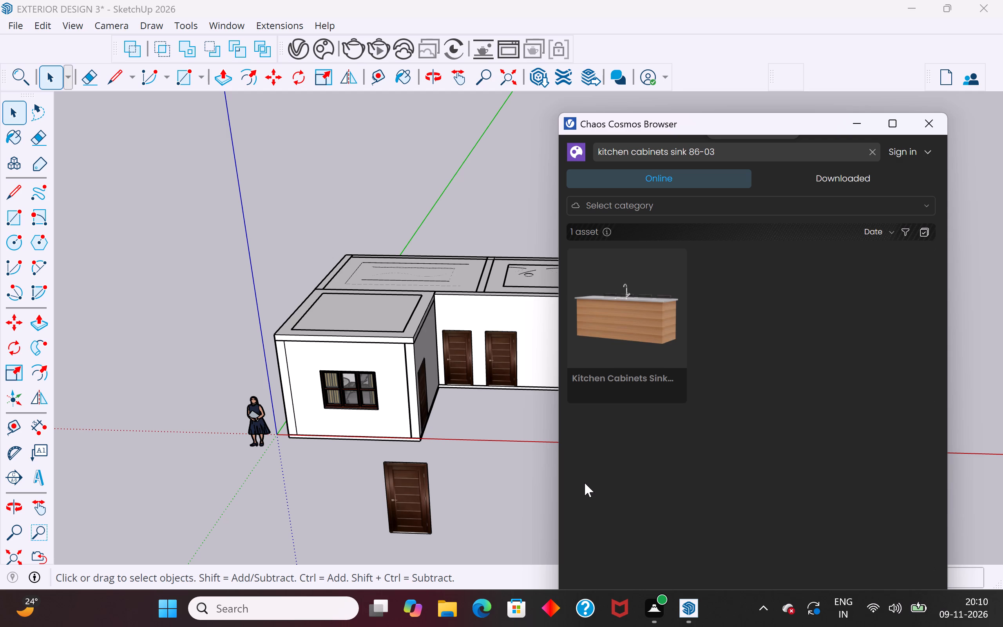
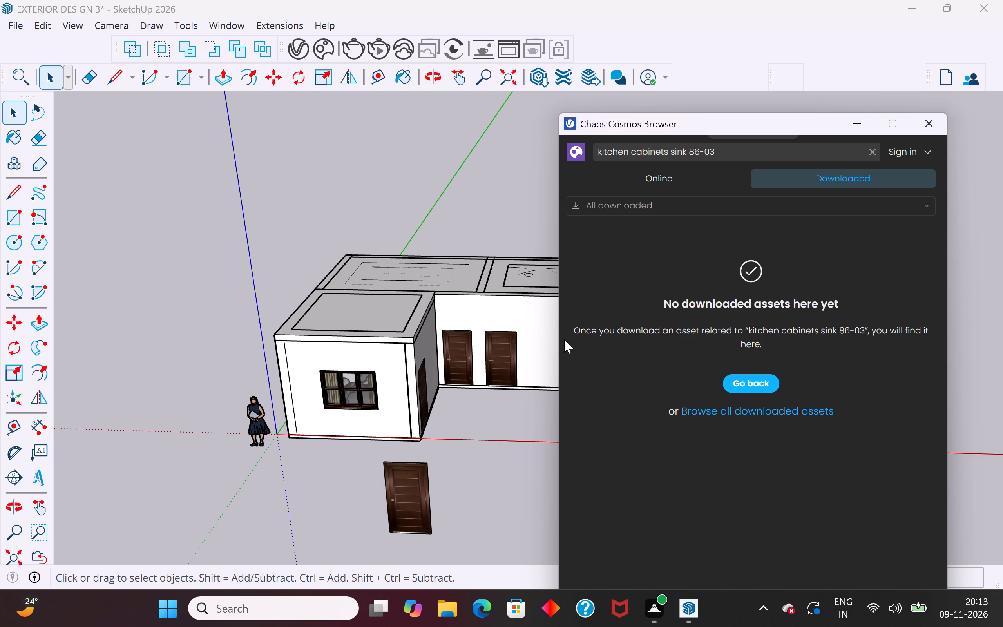
Show the online Chaos Cosmos assets for the "kitchen cabinets sink 86-03" search instead of the downloaded ones.
{"action": "left_click", "coordinate": [666, 183]}
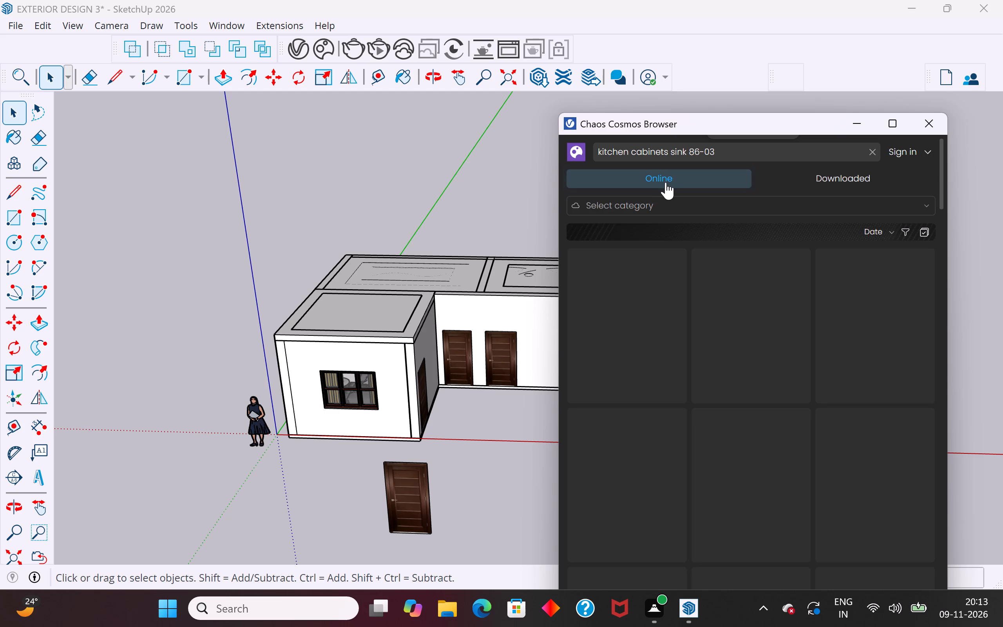
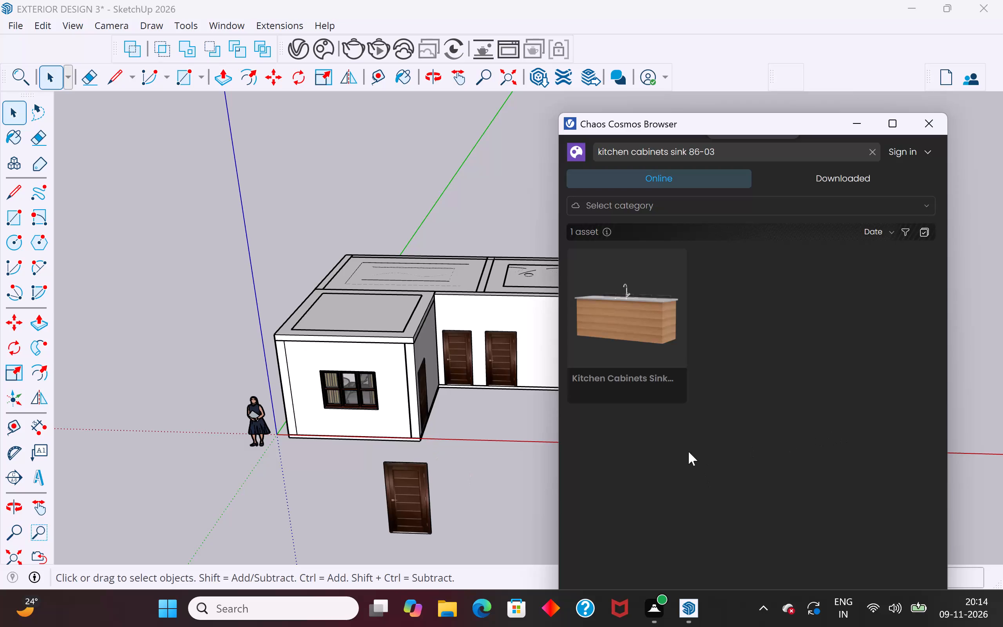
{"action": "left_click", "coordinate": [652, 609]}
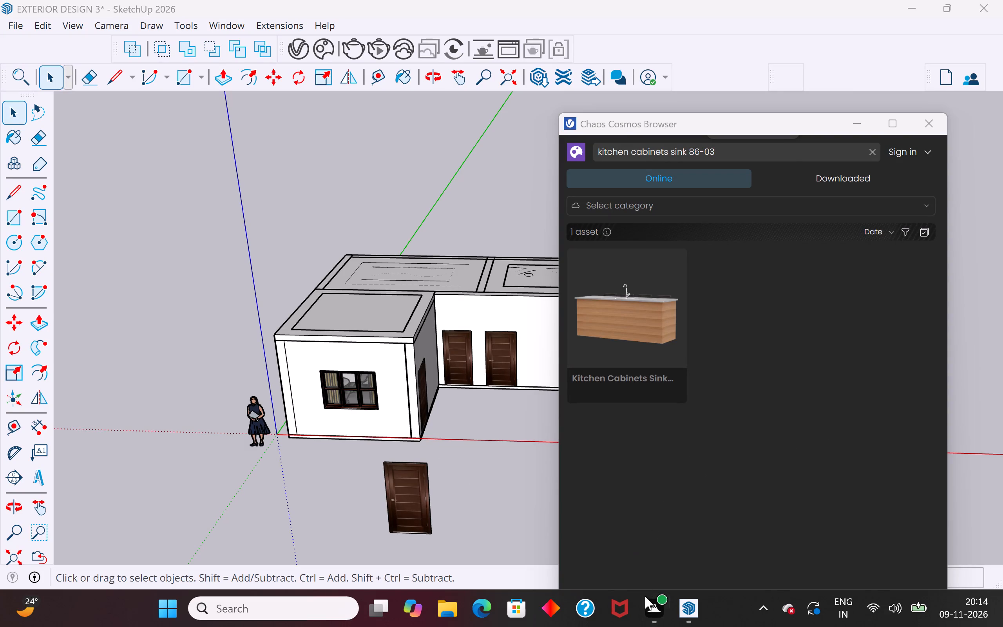
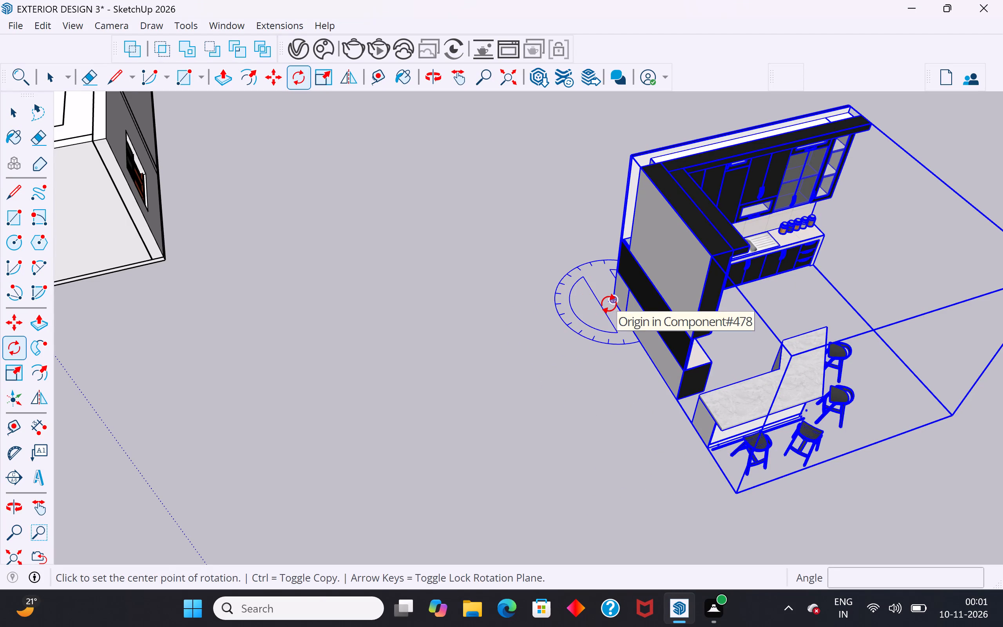
Rotate the L-shaped black kitchen set 90 degrees in the ground plane.
{"action": "left_click", "coordinate": [609, 303]}
{"action": "left_click", "coordinate": [761, 528]}
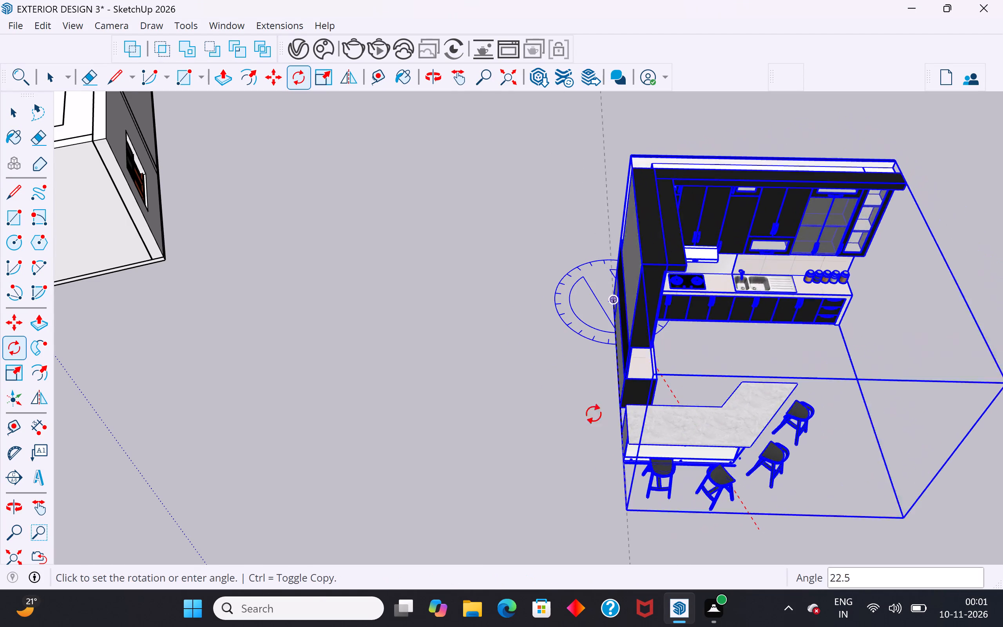
{"action": "middle_click_drag", "start_coordinate": [579, 396], "coordinate": [895, 365]}
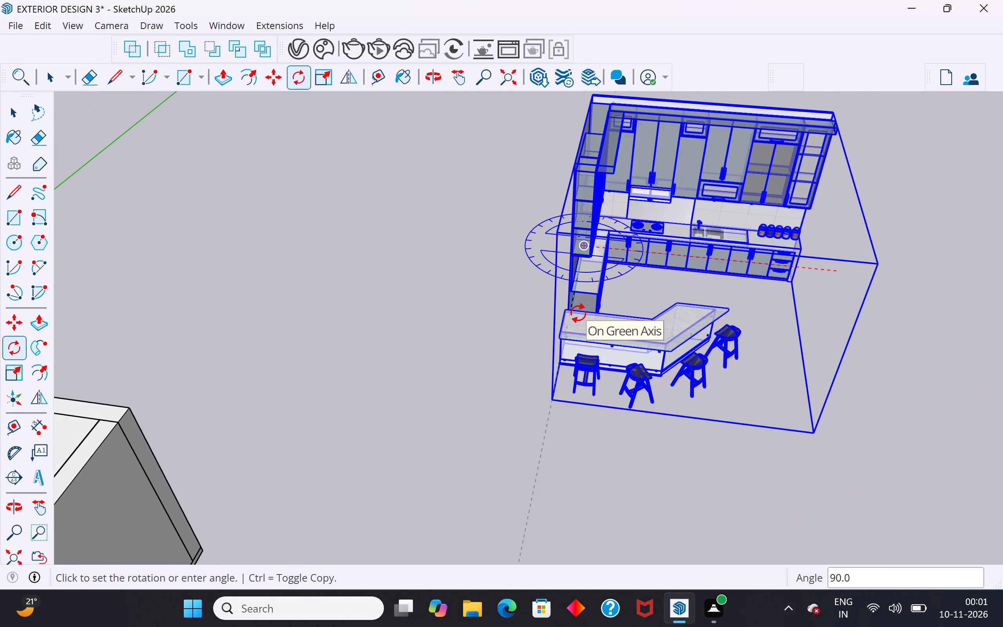
{"action": "left_click", "coordinate": [569, 323]}
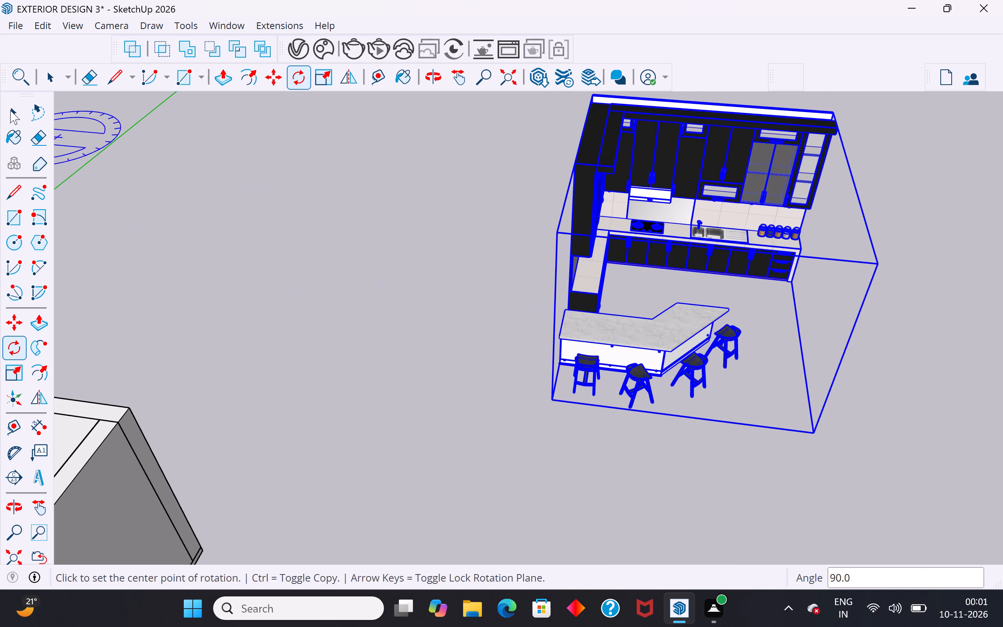
{"action": "left_click", "coordinate": [7, 109]}
{"action": "left_click_drag", "start_coordinate": [351, 330], "coordinate": [357, 337]}
Move the black kitchen set about 34' 6" so its bottom back corner snaps to the house's bottom corner beside the window.
{"action": "scroll", "coordinate": [467, 380], "scroll_direction": "down", "scroll_amount": 12}
{"action": "middle_click_drag", "start_coordinate": [547, 441], "coordinate": [192, 384]}
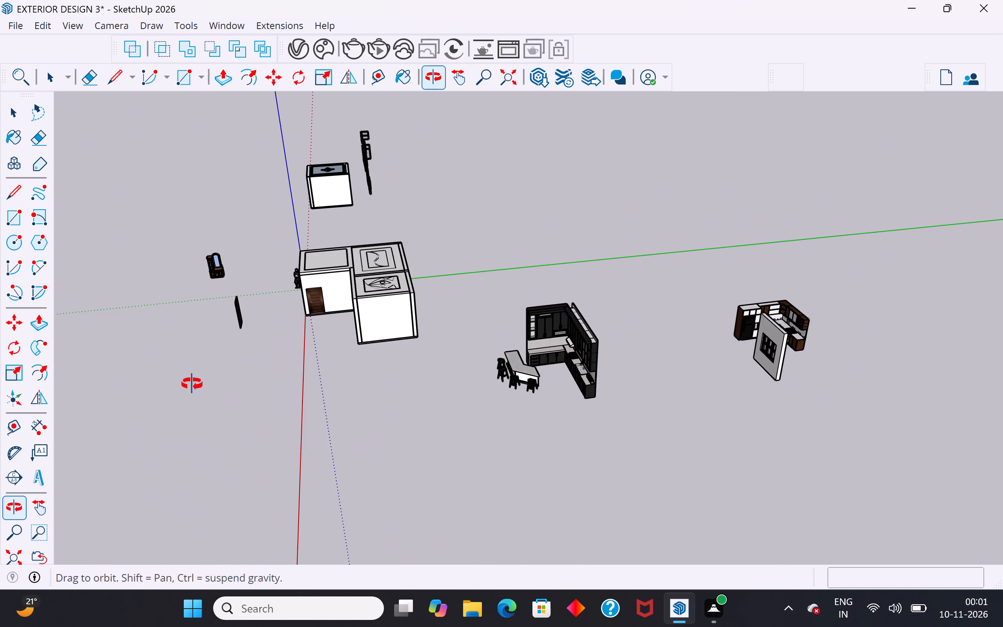
{"action": "middle_click_drag", "start_coordinate": [192, 384], "coordinate": [193, 384]}
{"action": "middle_click_drag", "start_coordinate": [453, 385], "coordinate": [410, 375]}
{"action": "scroll", "coordinate": [531, 358], "scroll_direction": "up", "scroll_amount": 7}
{"action": "middle_click", "coordinate": [554, 360]}
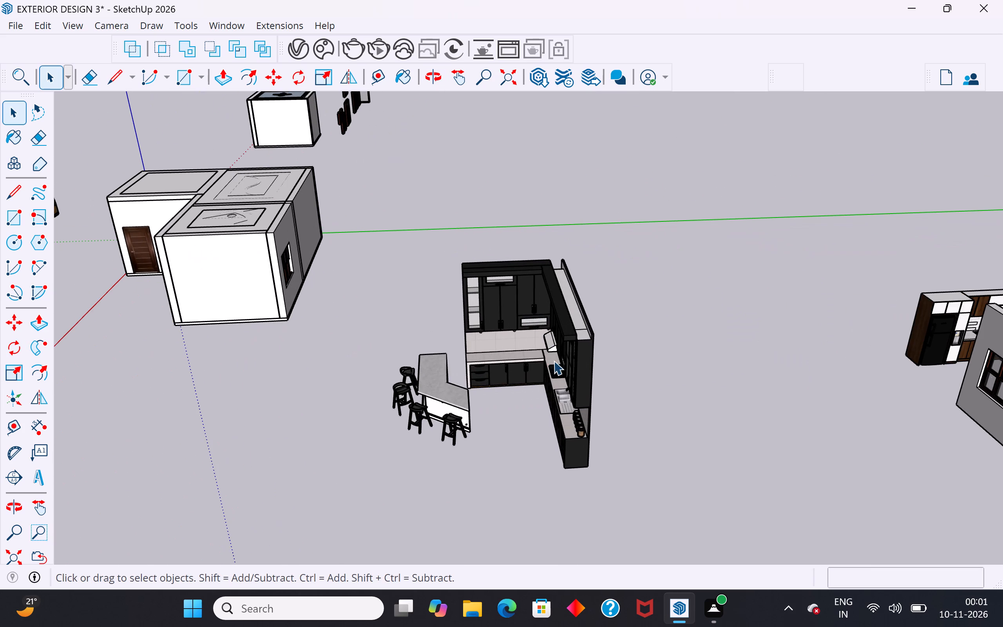
{"action": "middle_click_drag", "start_coordinate": [586, 388], "coordinate": [435, 344]}
{"action": "left_click", "coordinate": [431, 334]}
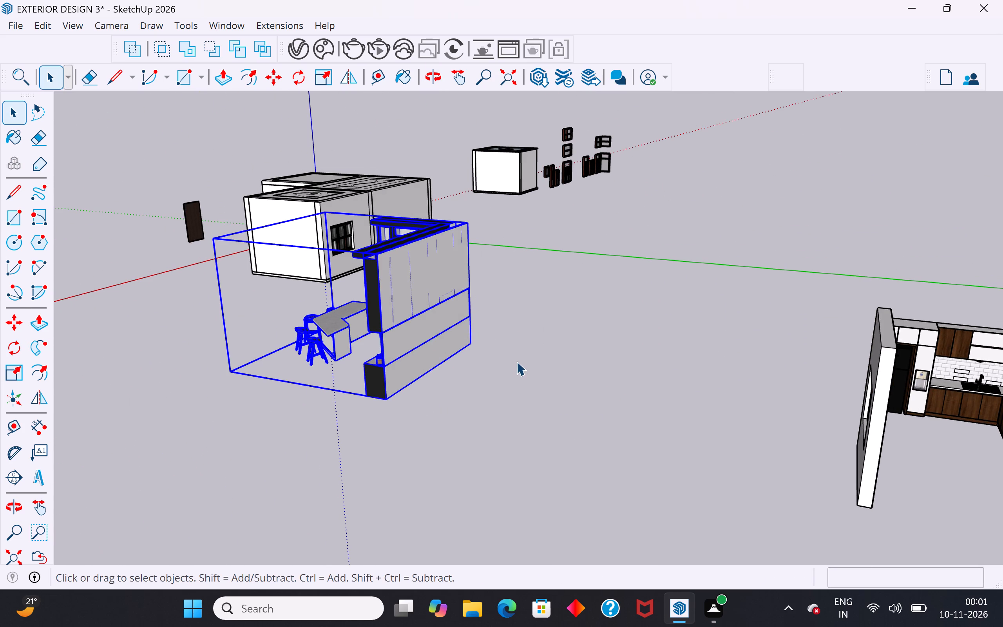
{"action": "key", "text": "m"}
{"action": "middle_click_drag", "start_coordinate": [529, 347], "coordinate": [425, 509]}
{"action": "scroll", "coordinate": [524, 308], "scroll_direction": "down", "scroll_amount": 5}
{"action": "scroll", "coordinate": [440, 423], "scroll_direction": "up", "scroll_amount": 3}
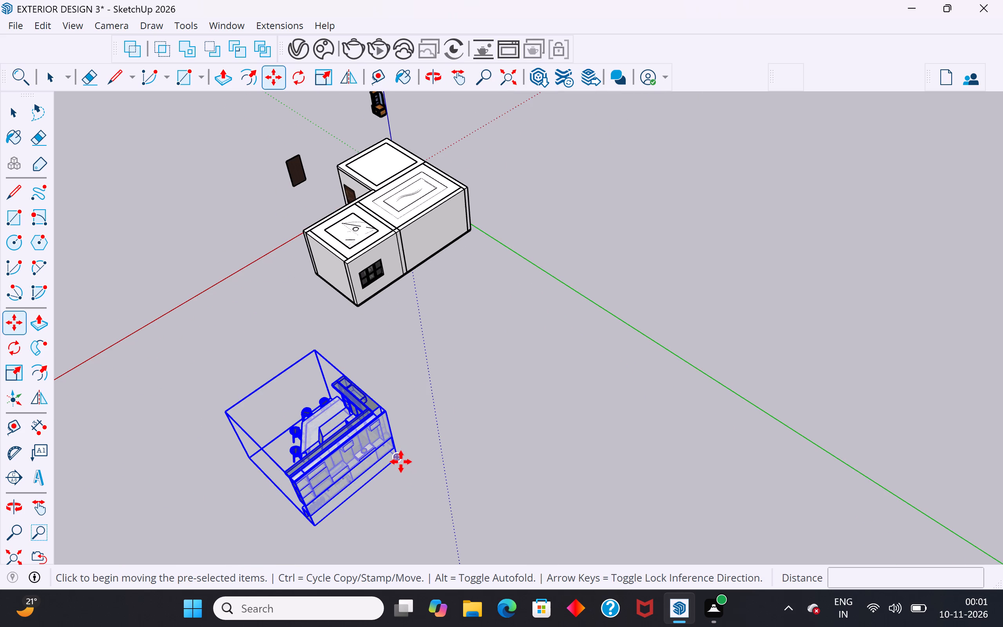
{"action": "left_click", "coordinate": [400, 461]}
{"action": "middle_click_drag", "start_coordinate": [313, 333], "coordinate": [174, 374]}
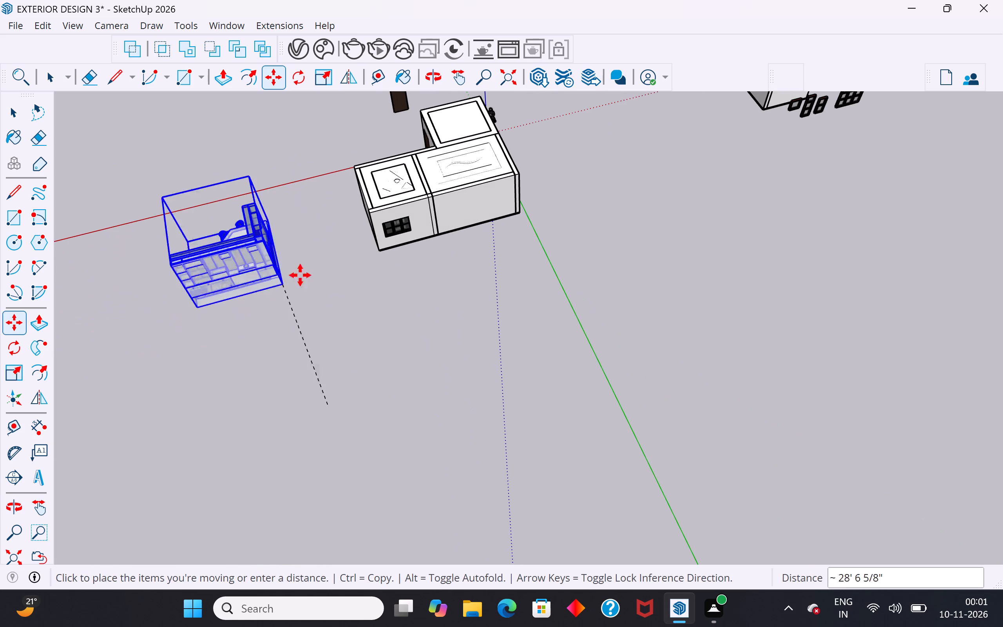
{"action": "middle_click_drag", "start_coordinate": [368, 252], "coordinate": [348, 199]}
{"action": "scroll", "coordinate": [348, 202], "scroll_direction": "up", "scroll_amount": 16}
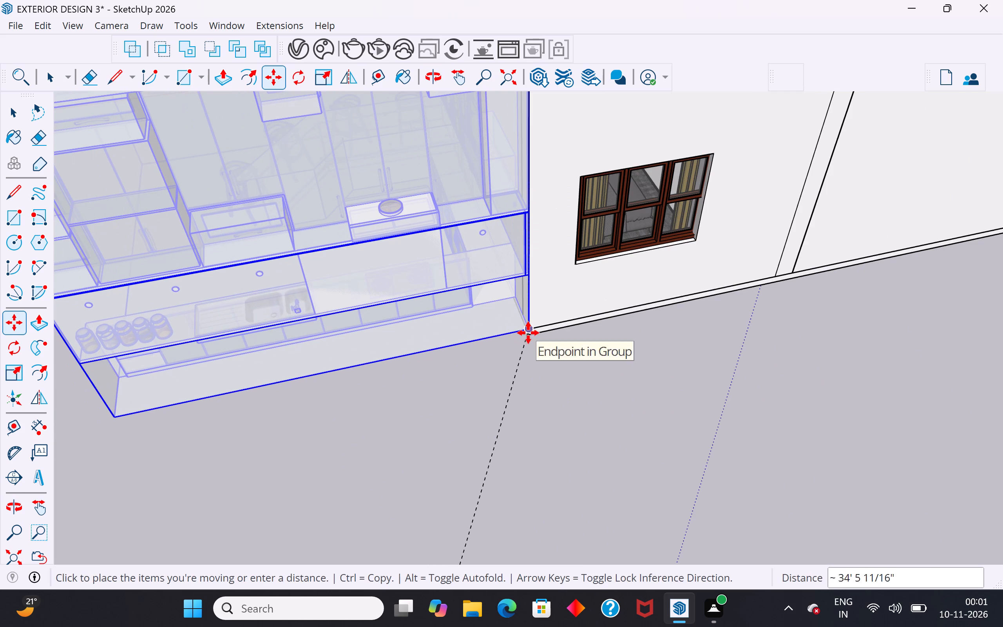
{"action": "left_click", "coordinate": [528, 333]}
{"action": "left_click", "coordinate": [9, 110]}
{"action": "left_click", "coordinate": [504, 482]}
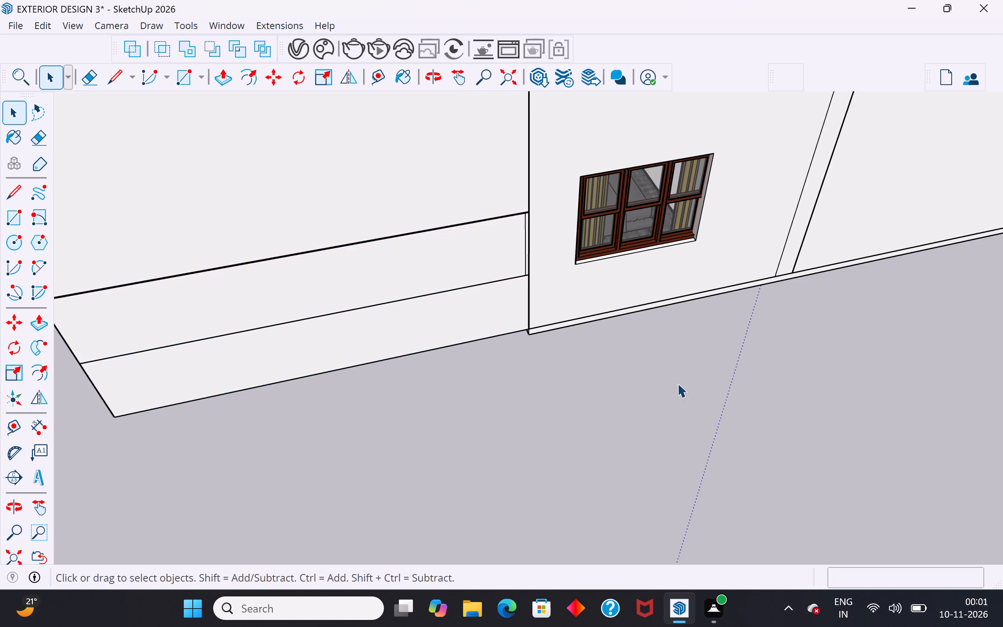
Push/Pull the end face of the house's floor slab outward about 15' 9" to extend it beneath the kitchen set.
{"action": "scroll", "coordinate": [677, 383], "scroll_direction": "down", "scroll_amount": 4}
{"action": "middle_click_drag", "start_coordinate": [552, 413], "coordinate": [966, 438]}
{"action": "middle_click_drag", "start_coordinate": [547, 405], "coordinate": [721, 160]}
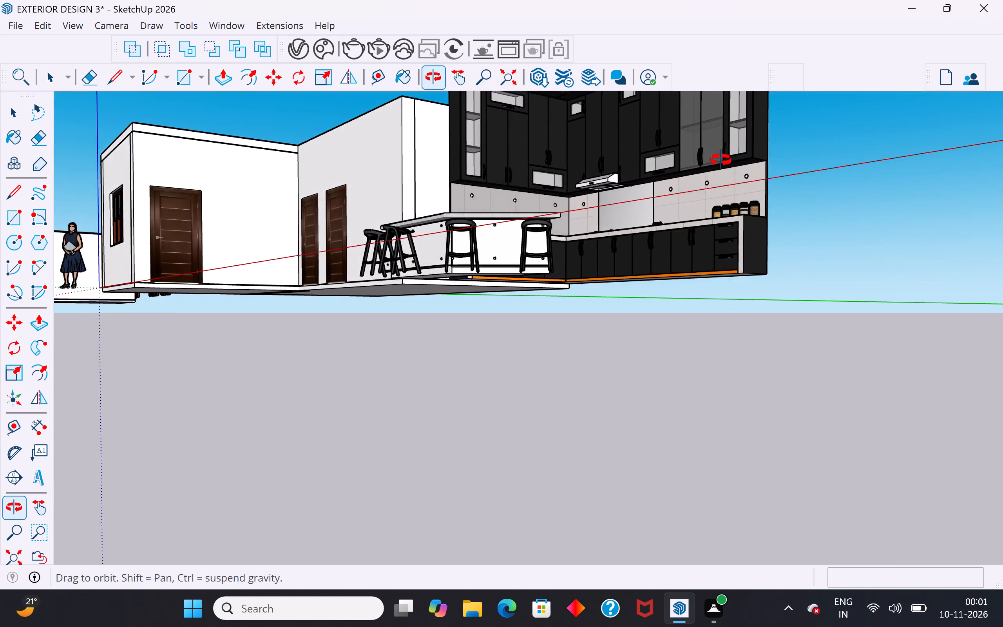
{"action": "middle_click_drag", "start_coordinate": [721, 160], "coordinate": [380, 205]}
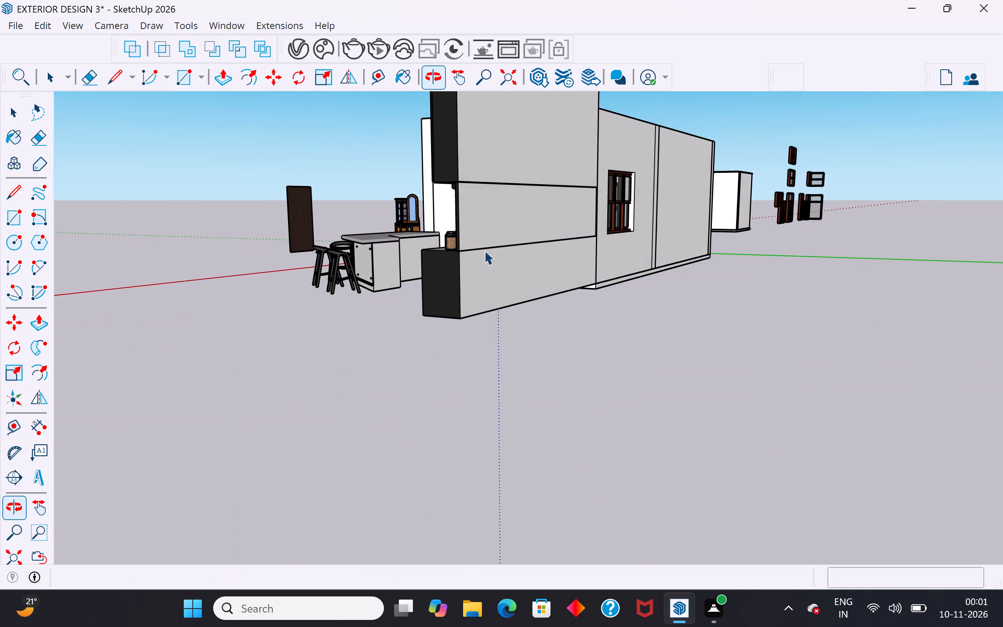
{"action": "scroll", "coordinate": [498, 259], "scroll_direction": "up", "scroll_amount": 4}
{"action": "middle_click_drag", "start_coordinate": [574, 293], "coordinate": [545, 271]}
{"action": "scroll", "coordinate": [566, 295], "scroll_direction": "up", "scroll_amount": 10}
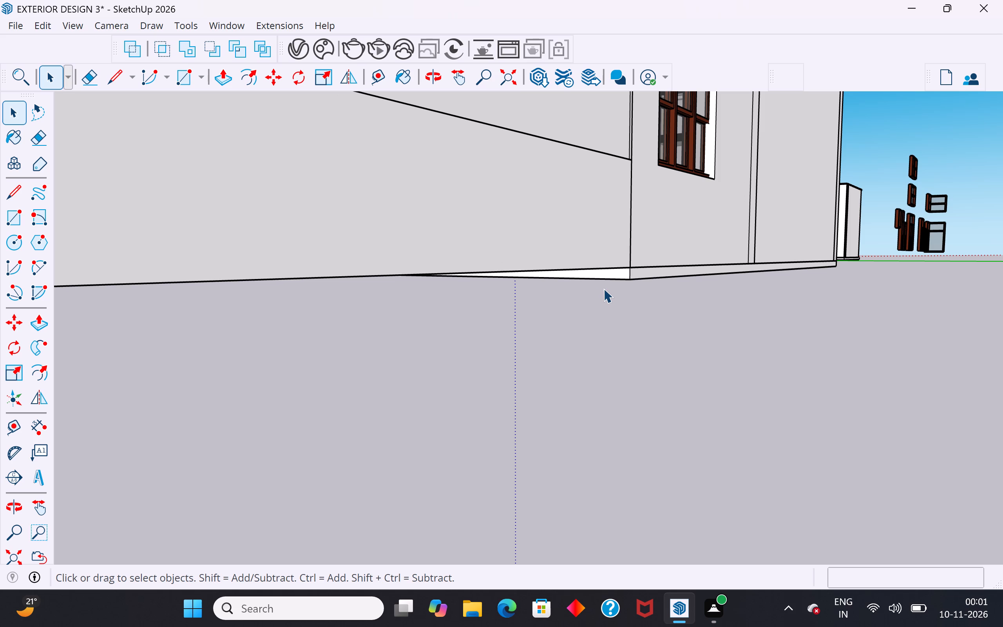
{"action": "left_click", "coordinate": [643, 368]}
{"action": "scroll", "coordinate": [637, 345], "scroll_direction": "down", "scroll_amount": 3}
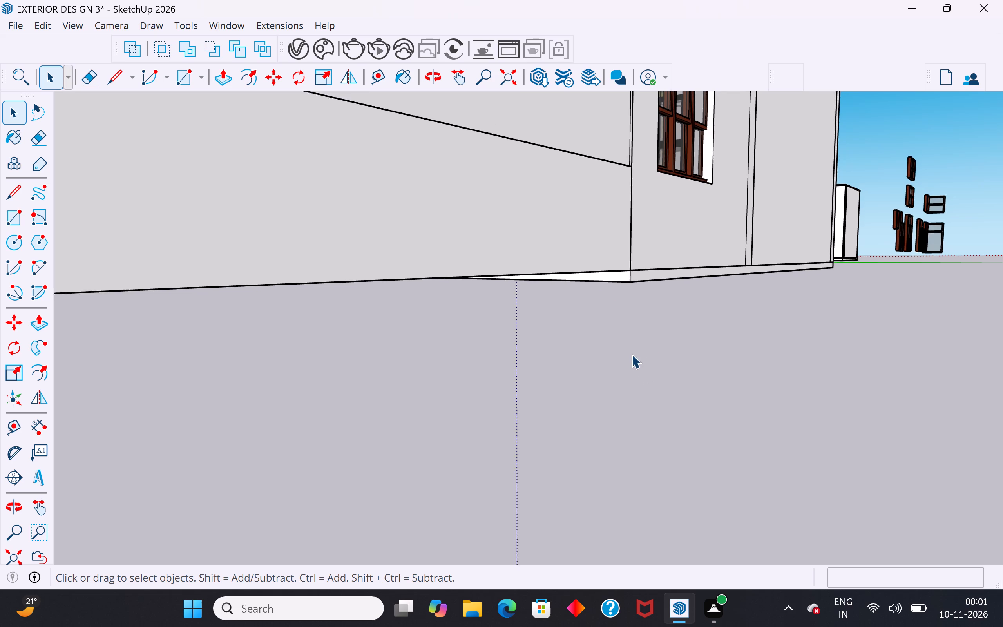
{"action": "scroll", "coordinate": [632, 354], "scroll_direction": "down", "scroll_amount": 5}
{"action": "middle_click_drag", "start_coordinate": [684, 331], "coordinate": [612, 347]}
{"action": "scroll", "coordinate": [771, 233], "scroll_direction": "down", "scroll_amount": 5}
{"action": "scroll", "coordinate": [533, 310], "scroll_direction": "up", "scroll_amount": 8}
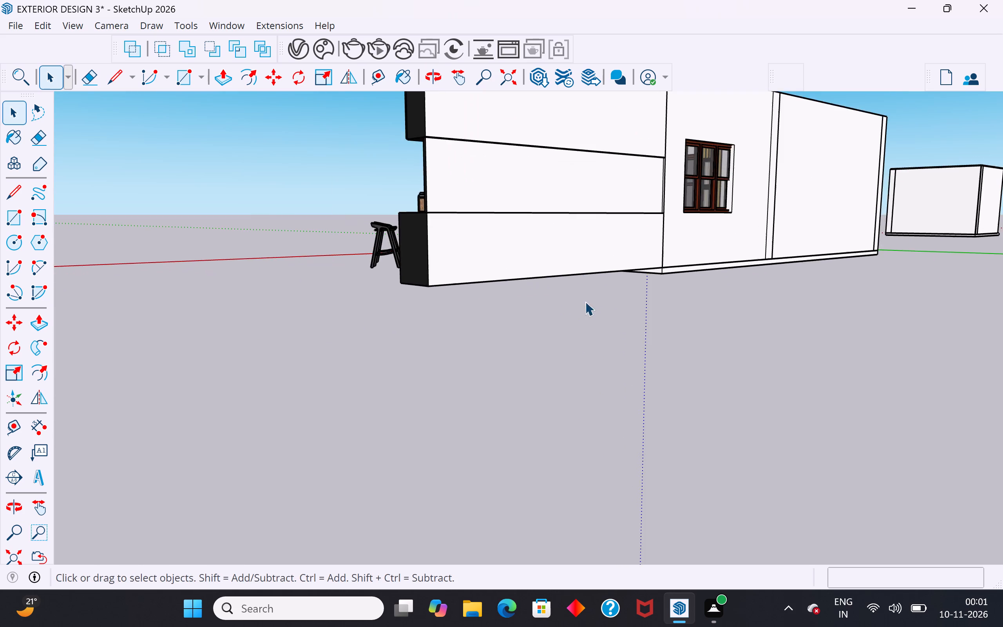
{"action": "middle_click_drag", "start_coordinate": [588, 303], "coordinate": [612, 232]}
{"action": "scroll", "coordinate": [634, 188], "scroll_direction": "up", "scroll_amount": 7}
{"action": "middle_click_drag", "start_coordinate": [685, 232], "coordinate": [660, 278]}
{"action": "left_click", "coordinate": [697, 194]}
{"action": "triple_click", "coordinate": [713, 183]}
{"action": "left_click", "coordinate": [701, 184]}
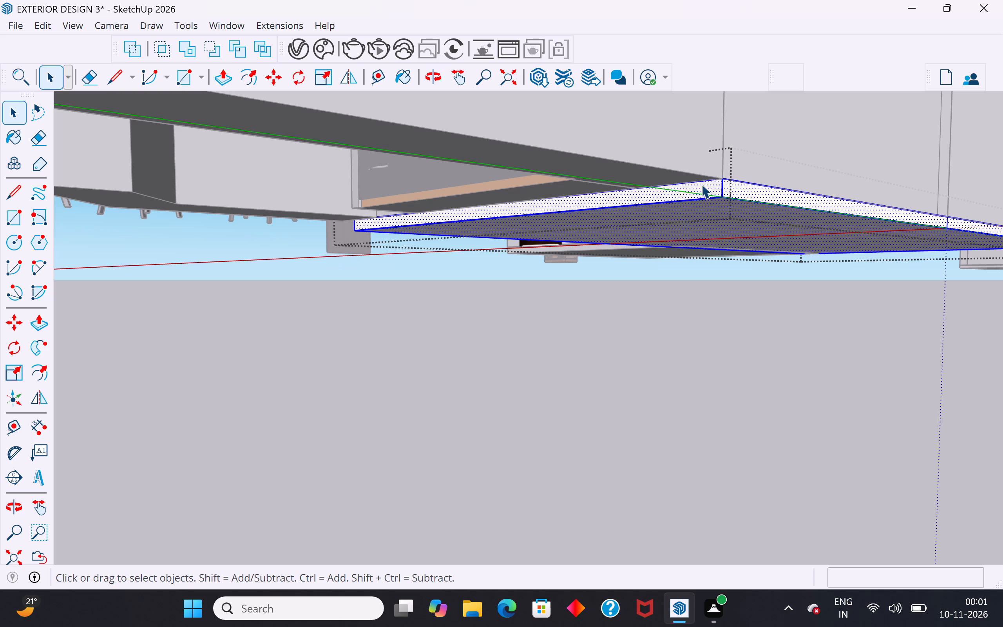
{"action": "scroll", "coordinate": [695, 218], "scroll_direction": "down", "scroll_amount": 8}
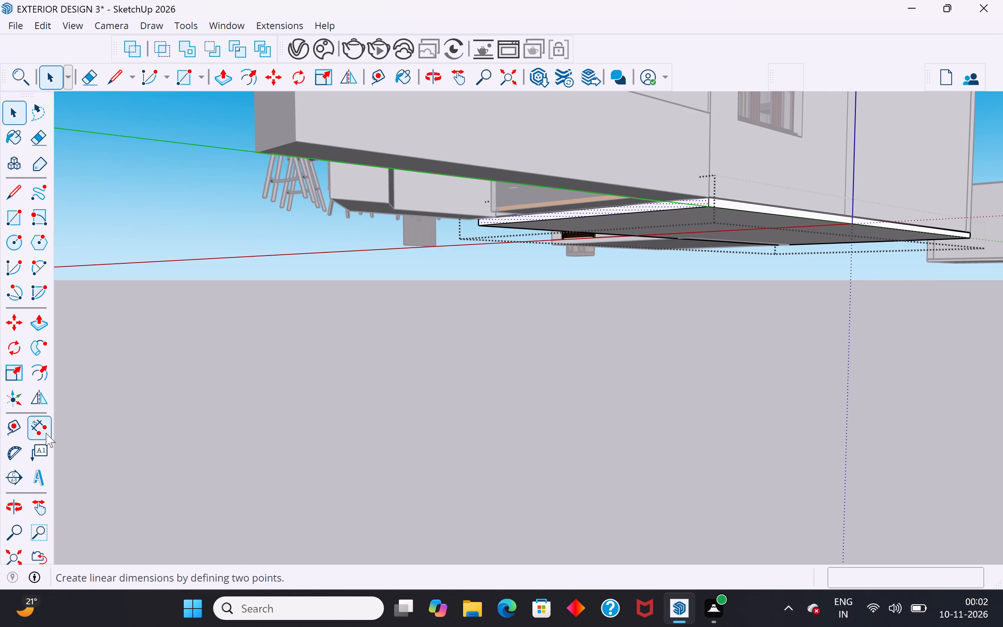
{"action": "left_click", "coordinate": [36, 326]}
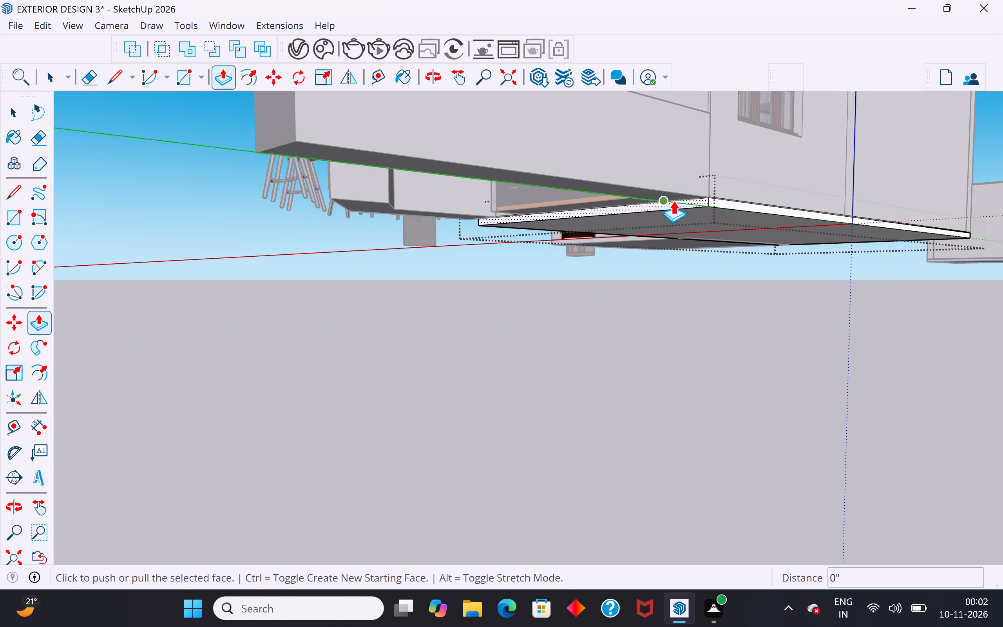
{"action": "left_click", "coordinate": [682, 199]}
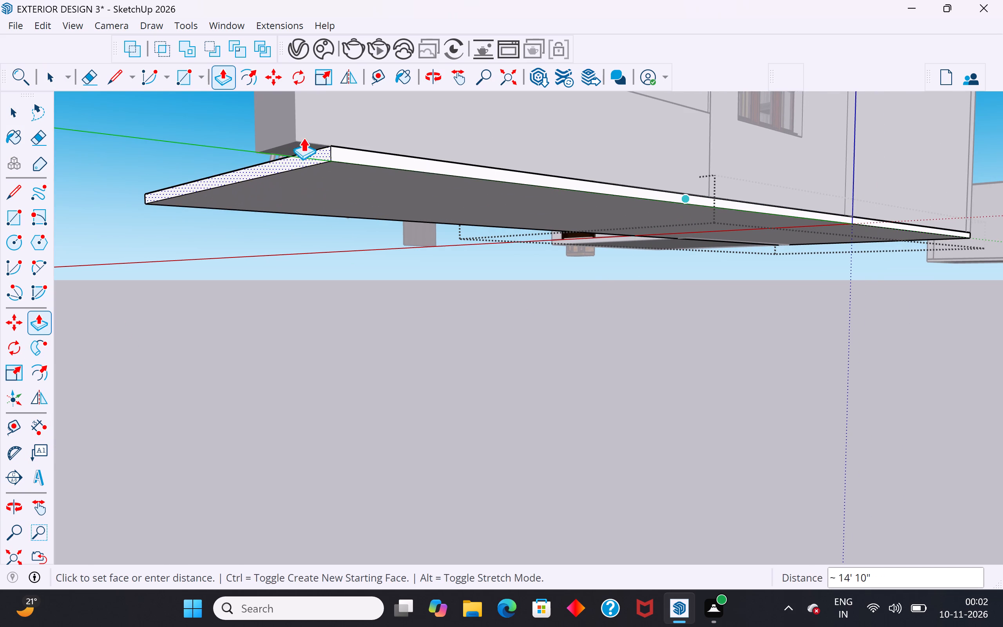
{"action": "left_click", "coordinate": [292, 133]}
{"action": "scroll", "coordinate": [579, 283], "scroll_direction": "down", "scroll_amount": 7}
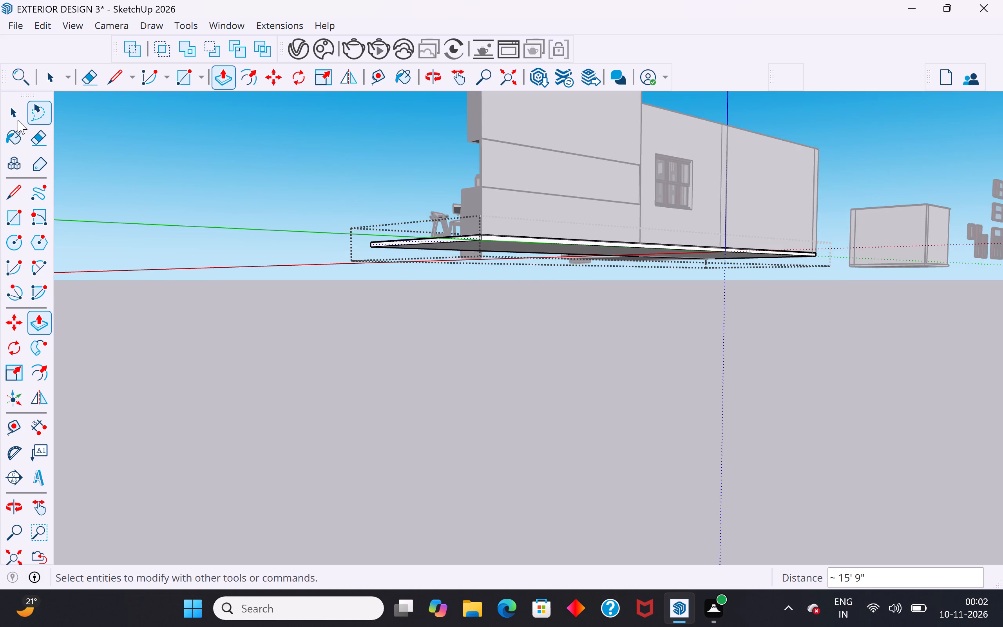
{"action": "left_click", "coordinate": [14, 113]}
{"action": "left_click", "coordinate": [311, 266]}
Scale the black kitchen set uniformly about its center to 0.69.
{"action": "scroll", "coordinate": [386, 341], "scroll_direction": "down", "scroll_amount": 6}
{"action": "middle_click_drag", "start_coordinate": [400, 350], "coordinate": [822, 495]}
{"action": "scroll", "coordinate": [525, 377], "scroll_direction": "down", "scroll_amount": 5}
{"action": "middle_click_drag", "start_coordinate": [573, 451], "coordinate": [622, 486]}
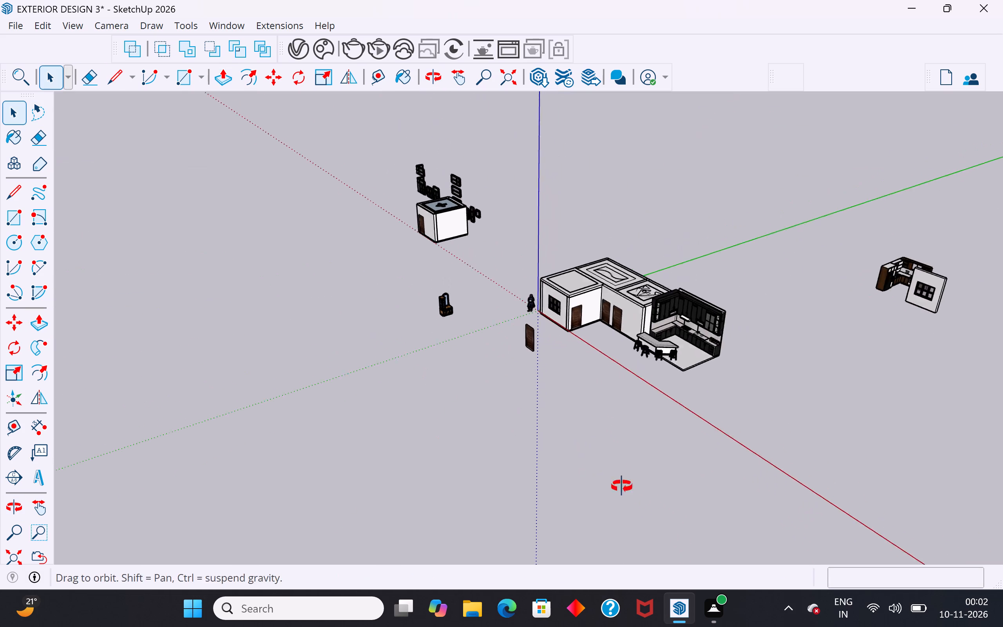
{"action": "middle_click_drag", "start_coordinate": [622, 486], "coordinate": [731, 493]}
{"action": "scroll", "coordinate": [742, 304], "scroll_direction": "up", "scroll_amount": 10}
{"action": "left_click", "coordinate": [733, 297]}
{"action": "middle_click_drag", "start_coordinate": [719, 337], "coordinate": [714, 332]}
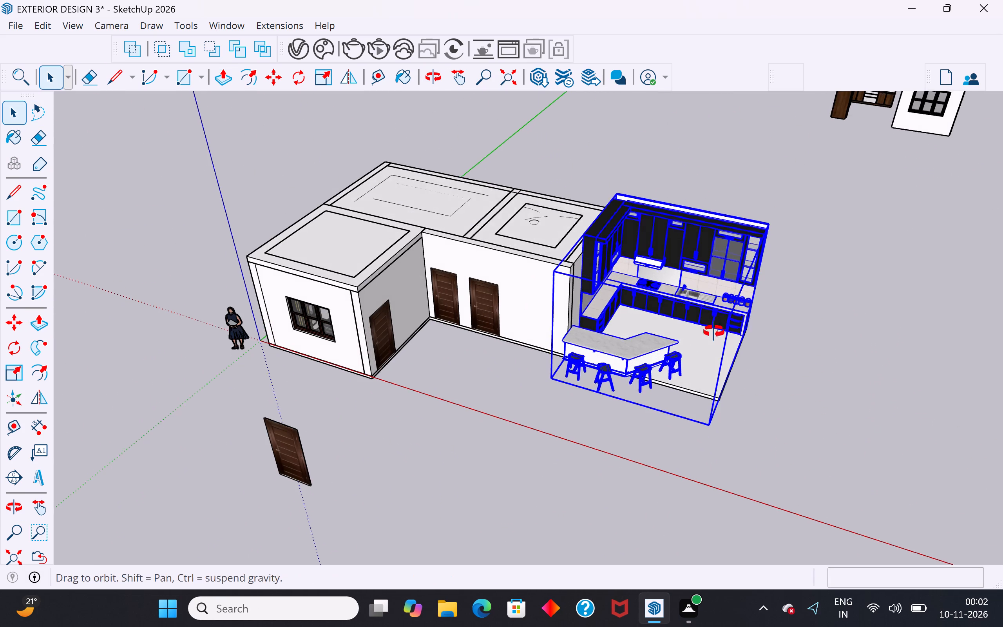
{"action": "middle_click_drag", "start_coordinate": [714, 332], "coordinate": [589, 273]}
{"action": "scroll", "coordinate": [627, 298], "scroll_direction": "up", "scroll_amount": 3}
{"action": "middle_click_drag", "start_coordinate": [666, 310], "coordinate": [611, 294]}
{"action": "scroll", "coordinate": [640, 312], "scroll_direction": "up", "scroll_amount": 2}
{"action": "middle_click_drag", "start_coordinate": [641, 310], "coordinate": [602, 292]}
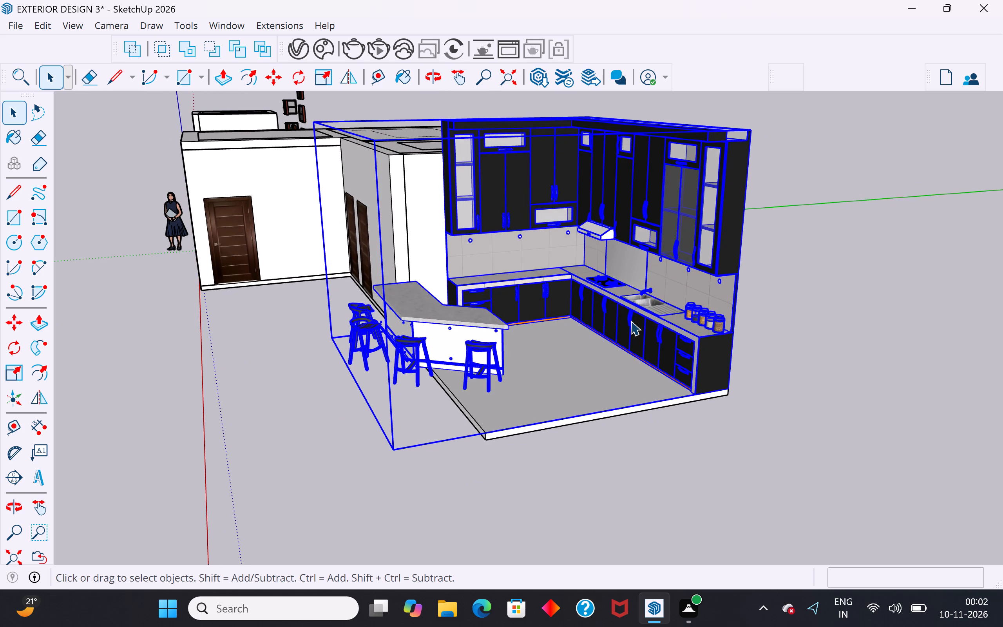
{"action": "key", "text": "s"}
{"action": "middle_click_drag", "start_coordinate": [670, 362], "coordinate": [697, 426]}
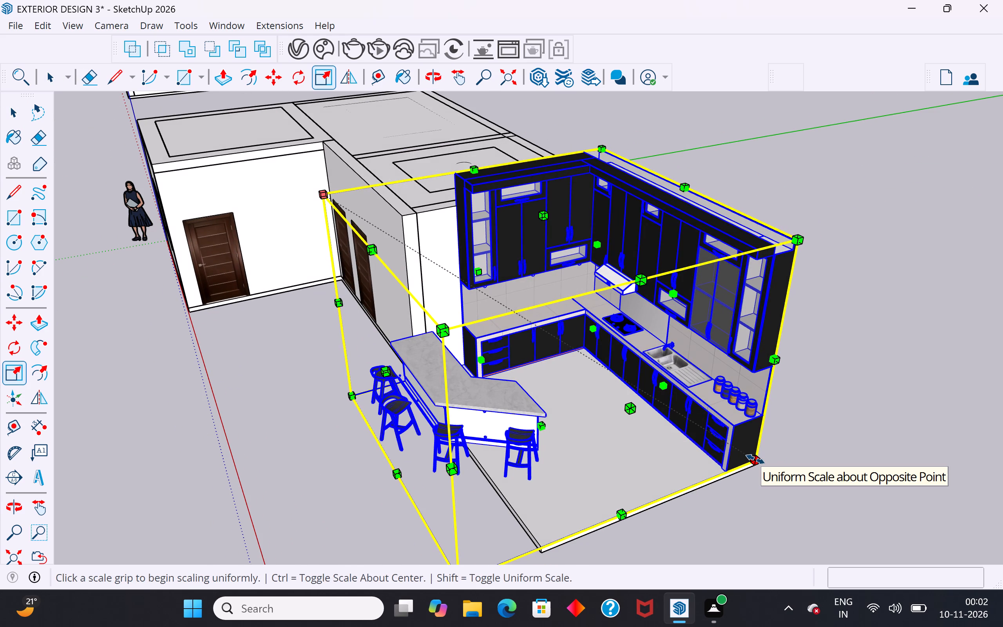
{"action": "left_click_drag", "start_coordinate": [746, 456], "coordinate": [718, 442], "text": "ctrl"}
{"action": "left_click_drag", "start_coordinate": [752, 457], "coordinate": [695, 429], "text": "ctrl"}
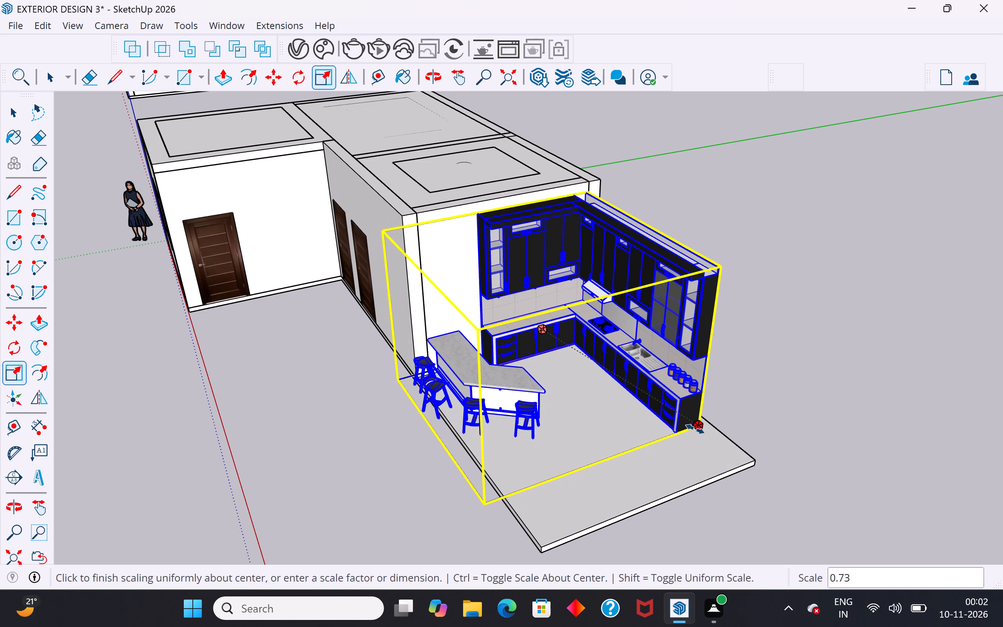
{"action": "left_click_drag", "start_coordinate": [695, 429], "coordinate": [686, 428], "text": "ctrl"}
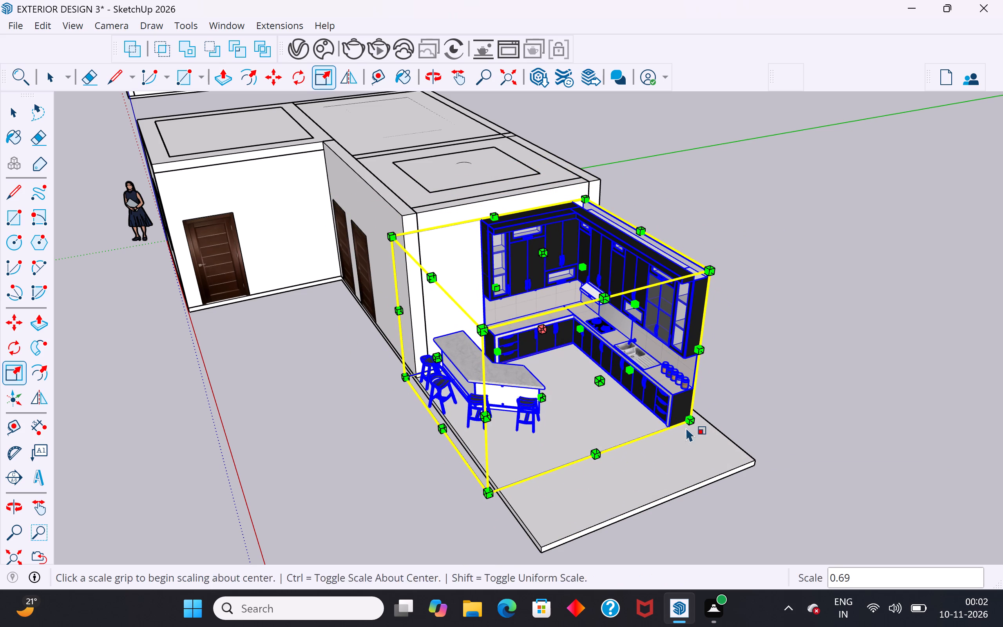
{"action": "left_click", "coordinate": [4, 114]}
{"action": "left_click", "coordinate": [282, 476]}
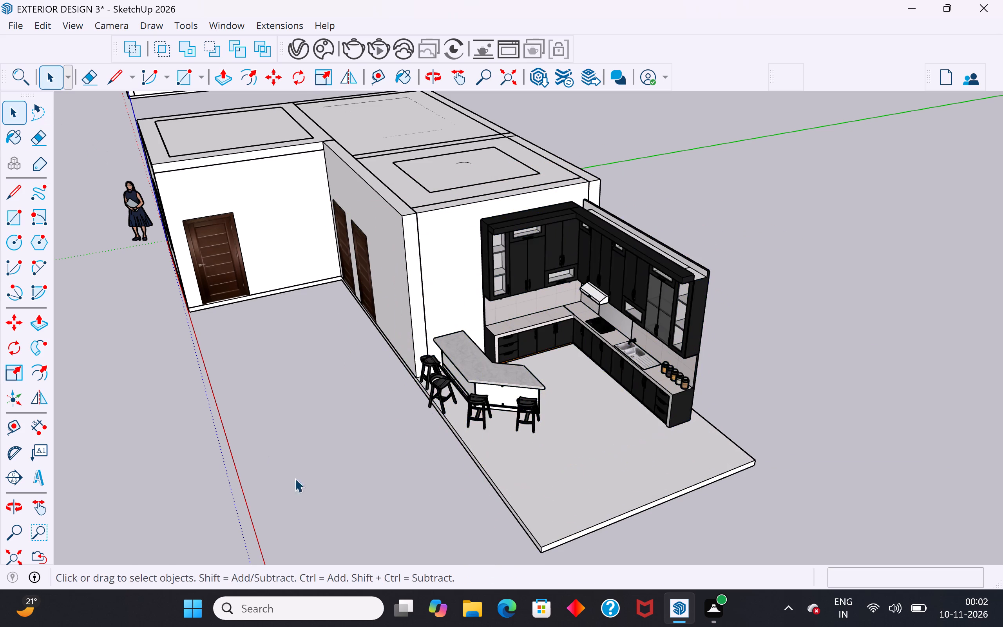
Move the scaled kitchen set against the house's end wall, with its back bottom corner near the window-side edge of the floor slab.
{"action": "middle_click_drag", "start_coordinate": [468, 505], "coordinate": [275, 532]}
{"action": "scroll", "coordinate": [392, 373], "scroll_direction": "up", "scroll_amount": 5}
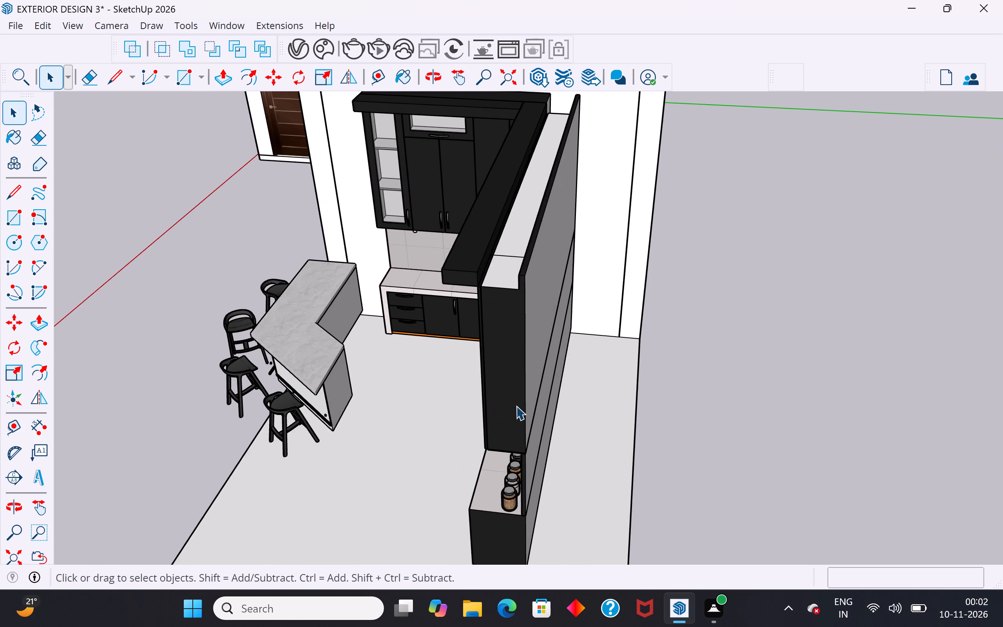
{"action": "left_click", "coordinate": [516, 406]}
{"action": "middle_click_drag", "start_coordinate": [579, 450], "coordinate": [451, 471]}
{"action": "scroll", "coordinate": [536, 322], "scroll_direction": "up", "scroll_amount": 4}
{"action": "left_click_drag", "start_coordinate": [466, 406], "coordinate": [458, 376]}
{"action": "key", "text": "m"}
{"action": "left_click", "coordinate": [466, 362]}
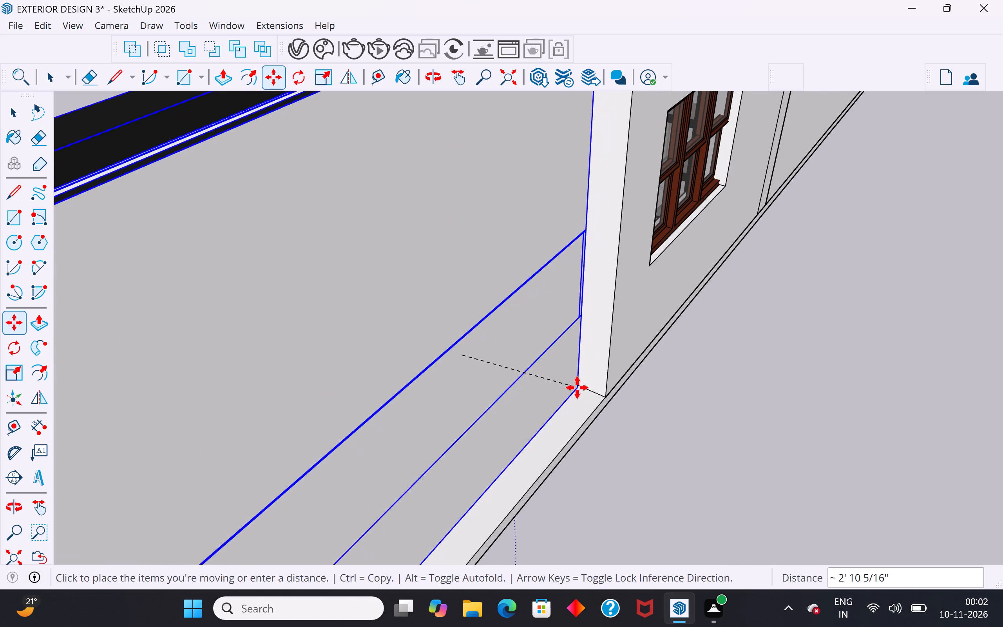
{"action": "scroll", "coordinate": [554, 379], "scroll_direction": "up", "scroll_amount": 10}
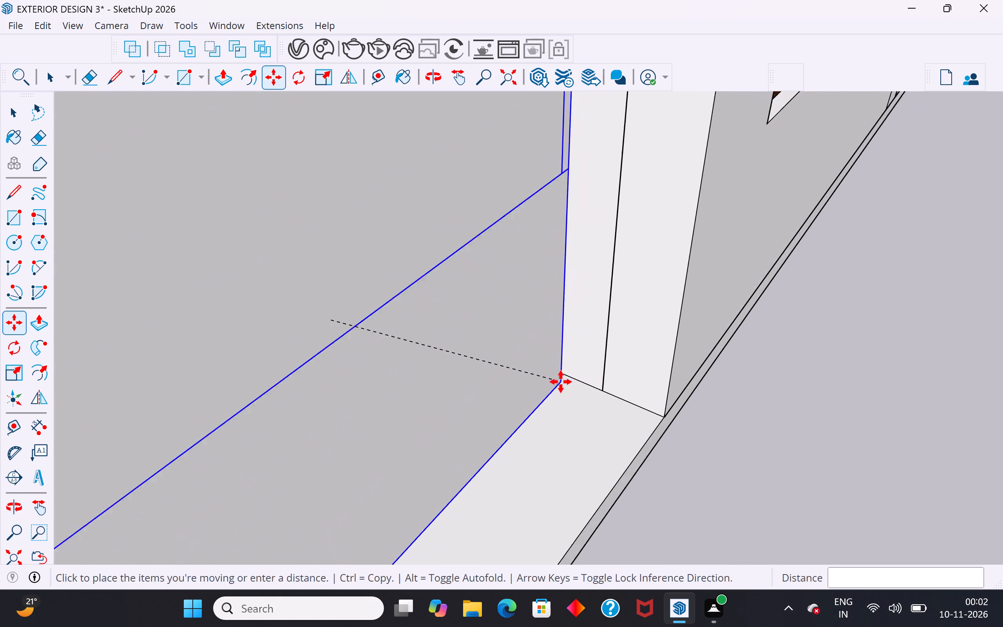
{"action": "scroll", "coordinate": [561, 382], "scroll_direction": "up", "scroll_amount": 2}
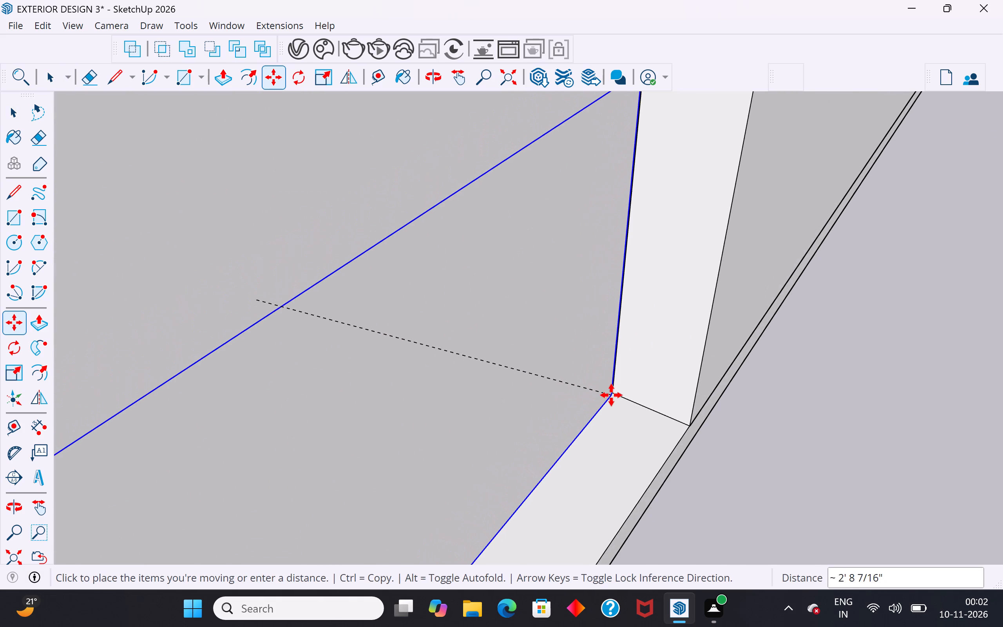
{"action": "key", "text": "Escape"}
{"action": "left_click_drag", "start_coordinate": [261, 296], "coordinate": [285, 311]}
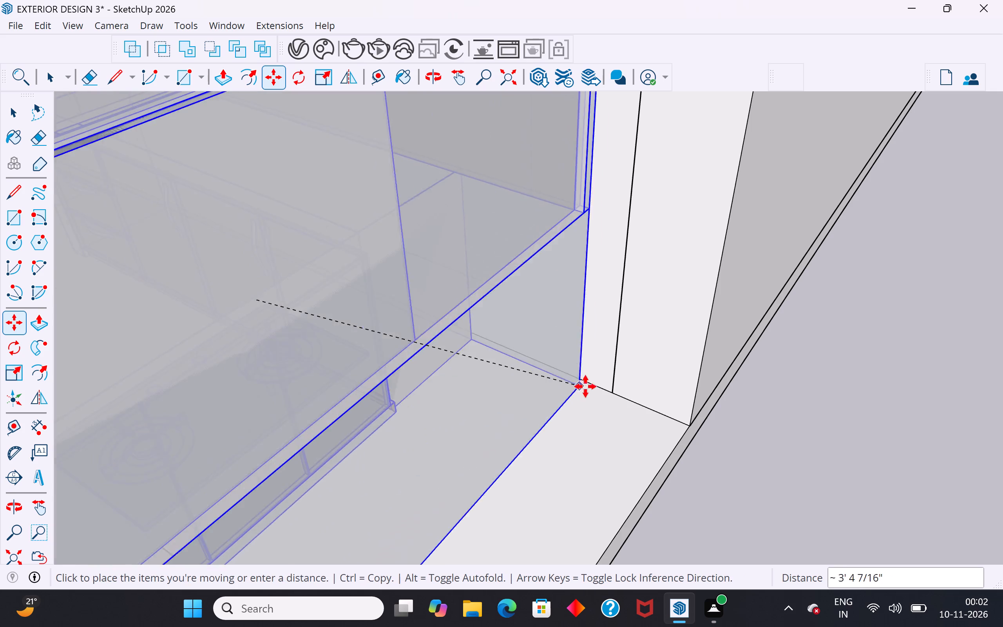
{"action": "left_click", "coordinate": [611, 390]}
{"action": "scroll", "coordinate": [596, 391], "scroll_direction": "down", "scroll_amount": 18}
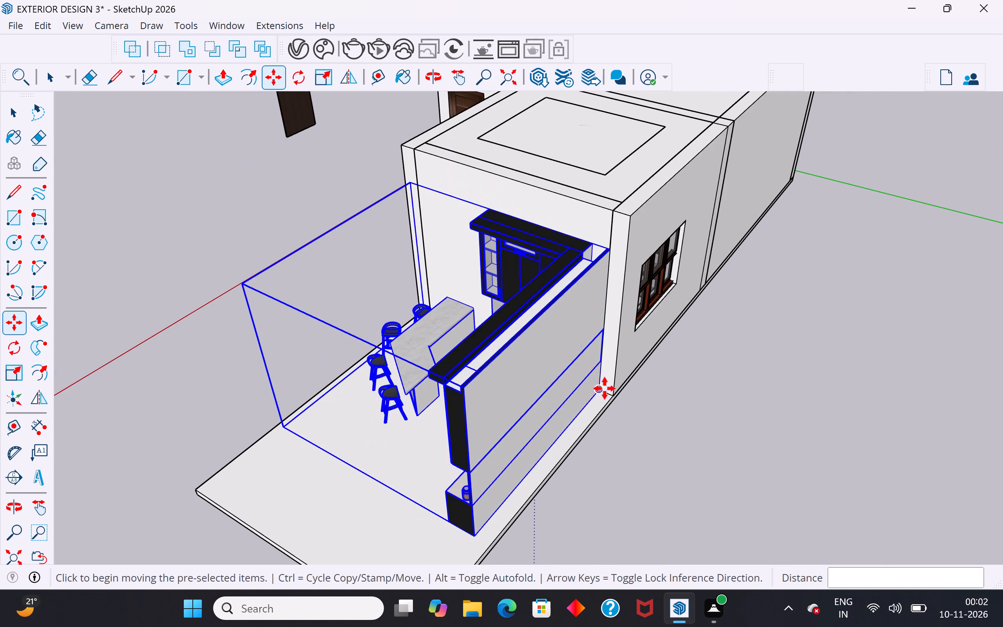
{"action": "left_click", "coordinate": [14, 123]}
{"action": "left_click", "coordinate": [170, 170]}
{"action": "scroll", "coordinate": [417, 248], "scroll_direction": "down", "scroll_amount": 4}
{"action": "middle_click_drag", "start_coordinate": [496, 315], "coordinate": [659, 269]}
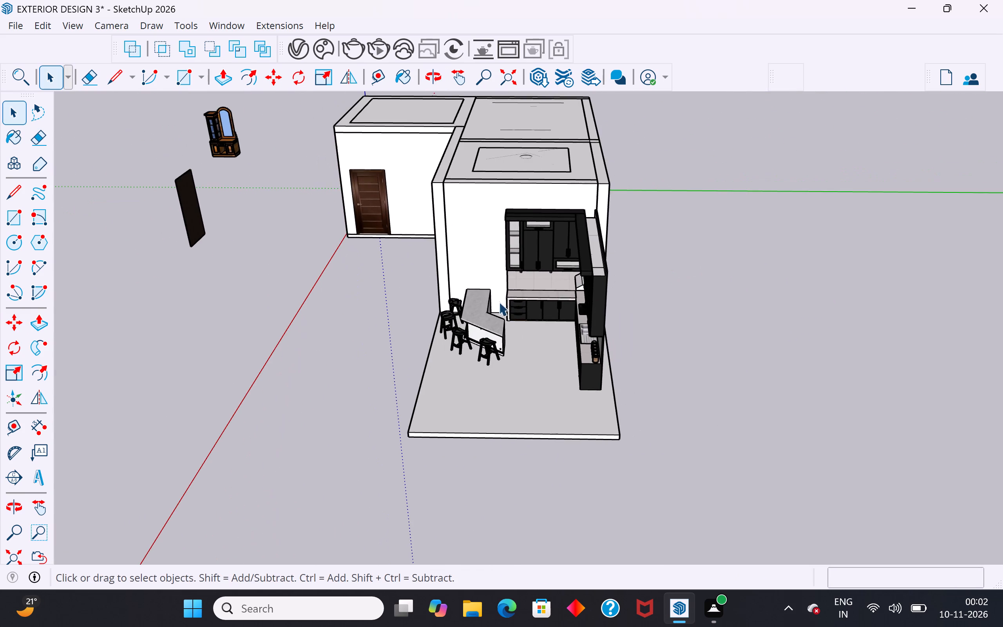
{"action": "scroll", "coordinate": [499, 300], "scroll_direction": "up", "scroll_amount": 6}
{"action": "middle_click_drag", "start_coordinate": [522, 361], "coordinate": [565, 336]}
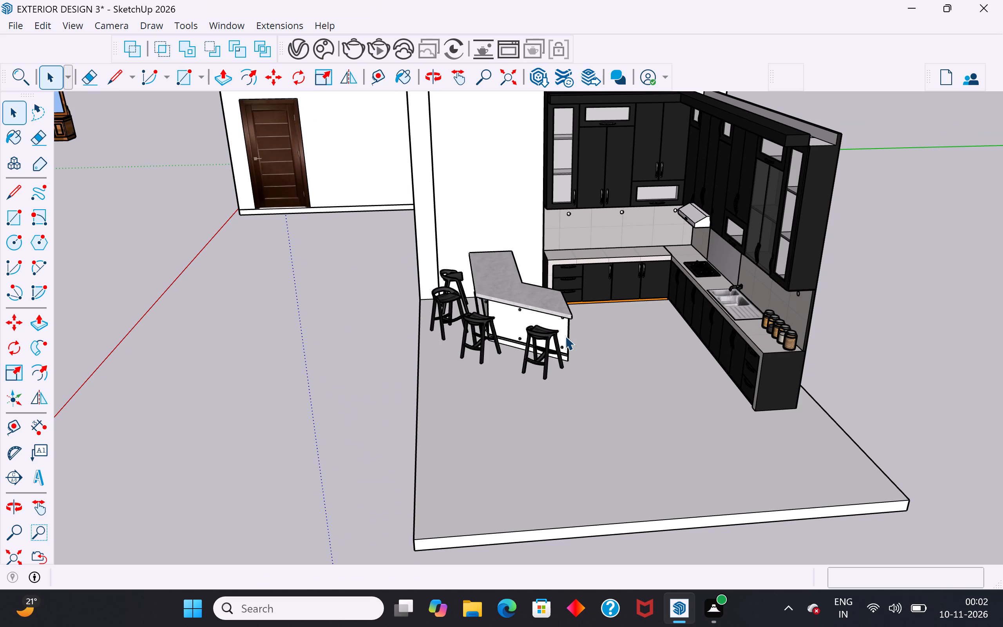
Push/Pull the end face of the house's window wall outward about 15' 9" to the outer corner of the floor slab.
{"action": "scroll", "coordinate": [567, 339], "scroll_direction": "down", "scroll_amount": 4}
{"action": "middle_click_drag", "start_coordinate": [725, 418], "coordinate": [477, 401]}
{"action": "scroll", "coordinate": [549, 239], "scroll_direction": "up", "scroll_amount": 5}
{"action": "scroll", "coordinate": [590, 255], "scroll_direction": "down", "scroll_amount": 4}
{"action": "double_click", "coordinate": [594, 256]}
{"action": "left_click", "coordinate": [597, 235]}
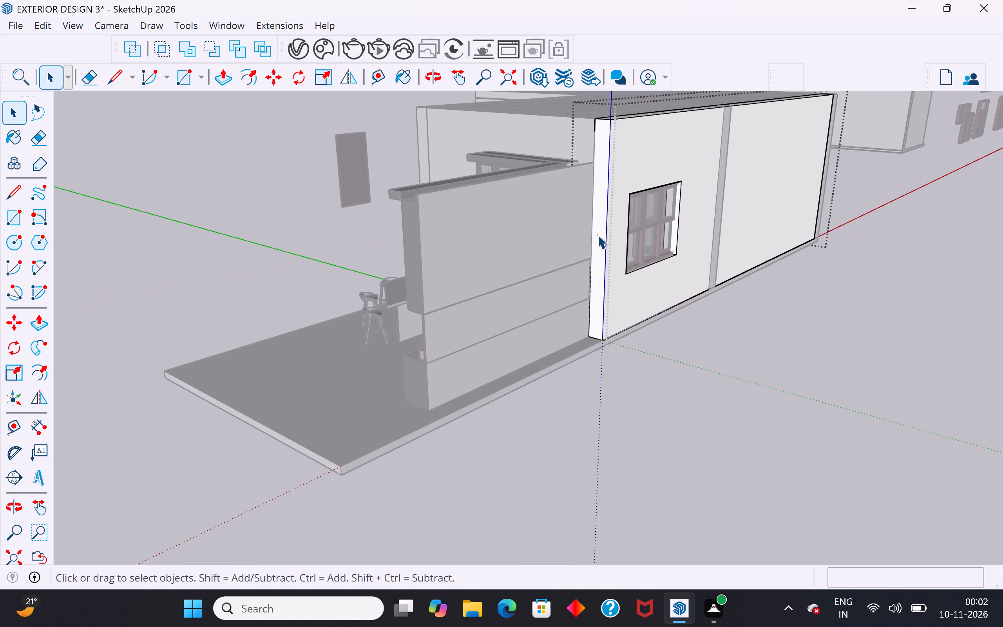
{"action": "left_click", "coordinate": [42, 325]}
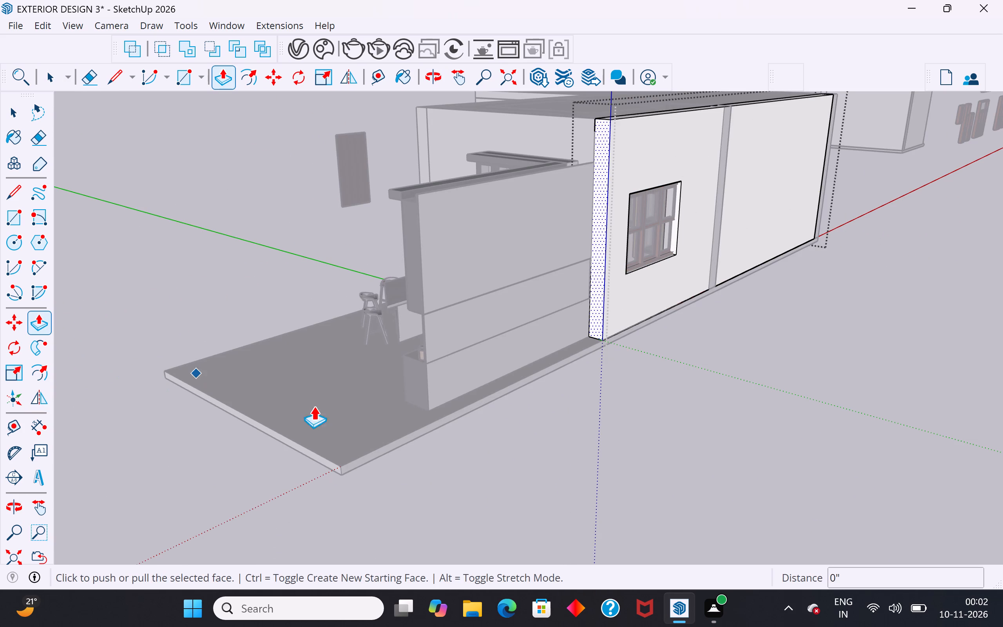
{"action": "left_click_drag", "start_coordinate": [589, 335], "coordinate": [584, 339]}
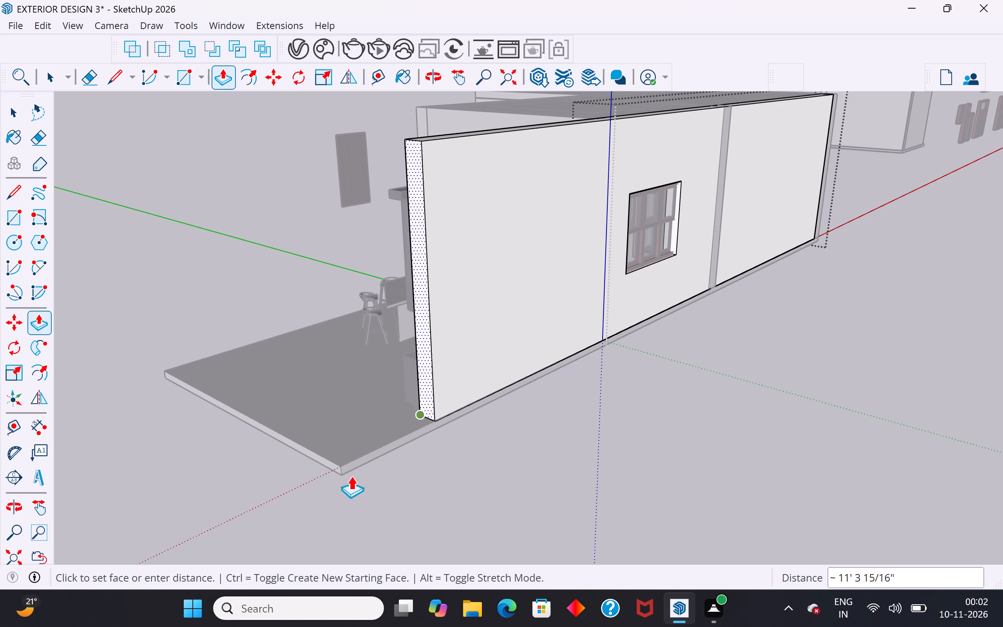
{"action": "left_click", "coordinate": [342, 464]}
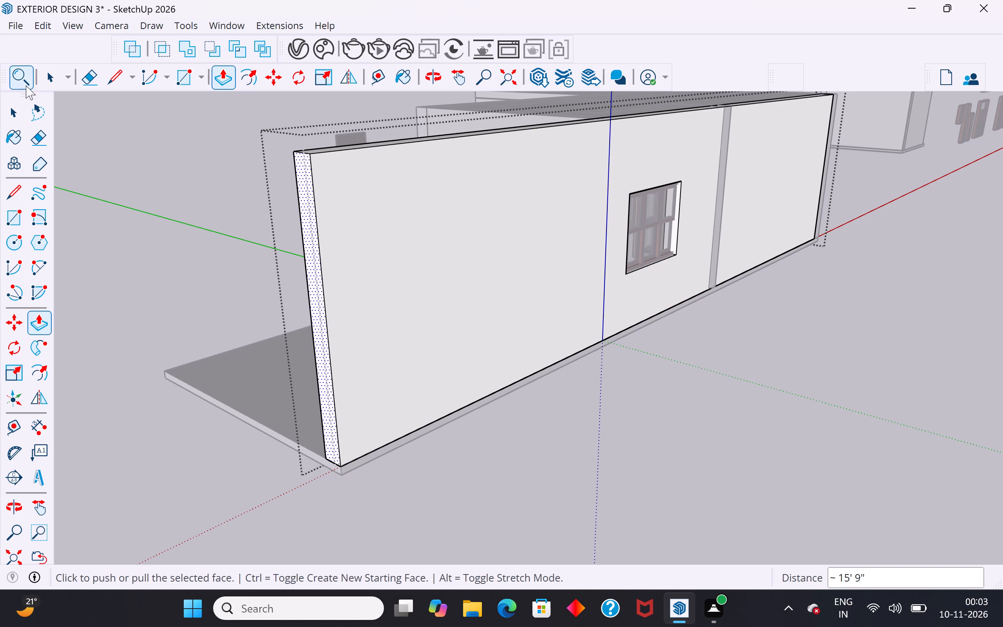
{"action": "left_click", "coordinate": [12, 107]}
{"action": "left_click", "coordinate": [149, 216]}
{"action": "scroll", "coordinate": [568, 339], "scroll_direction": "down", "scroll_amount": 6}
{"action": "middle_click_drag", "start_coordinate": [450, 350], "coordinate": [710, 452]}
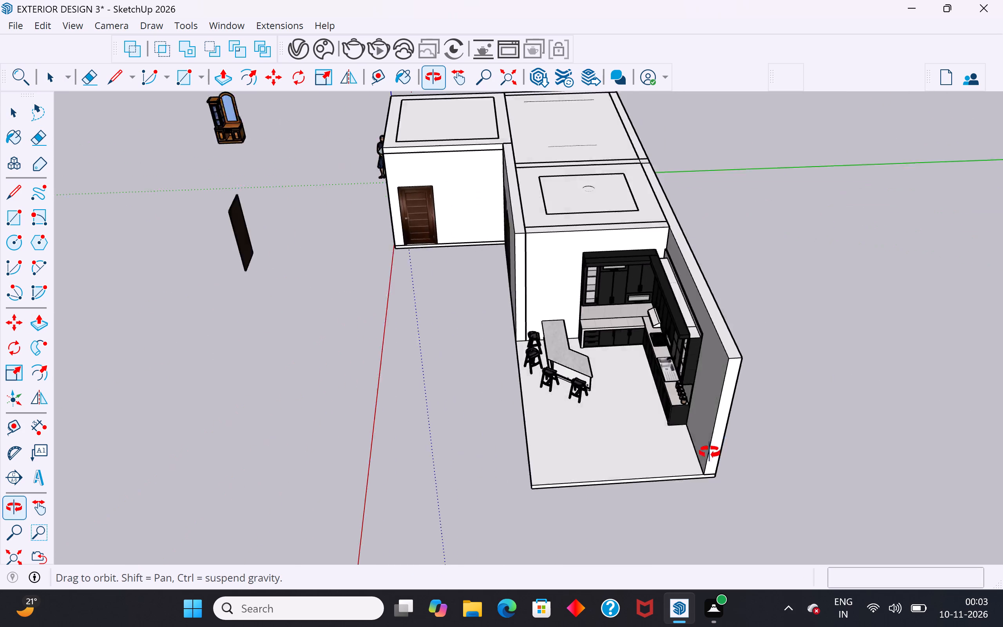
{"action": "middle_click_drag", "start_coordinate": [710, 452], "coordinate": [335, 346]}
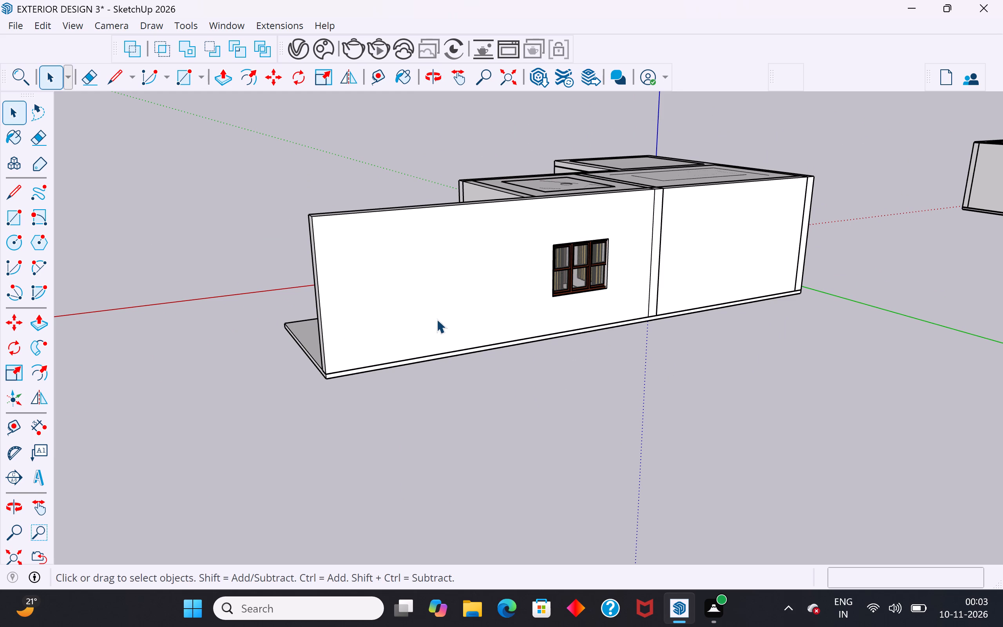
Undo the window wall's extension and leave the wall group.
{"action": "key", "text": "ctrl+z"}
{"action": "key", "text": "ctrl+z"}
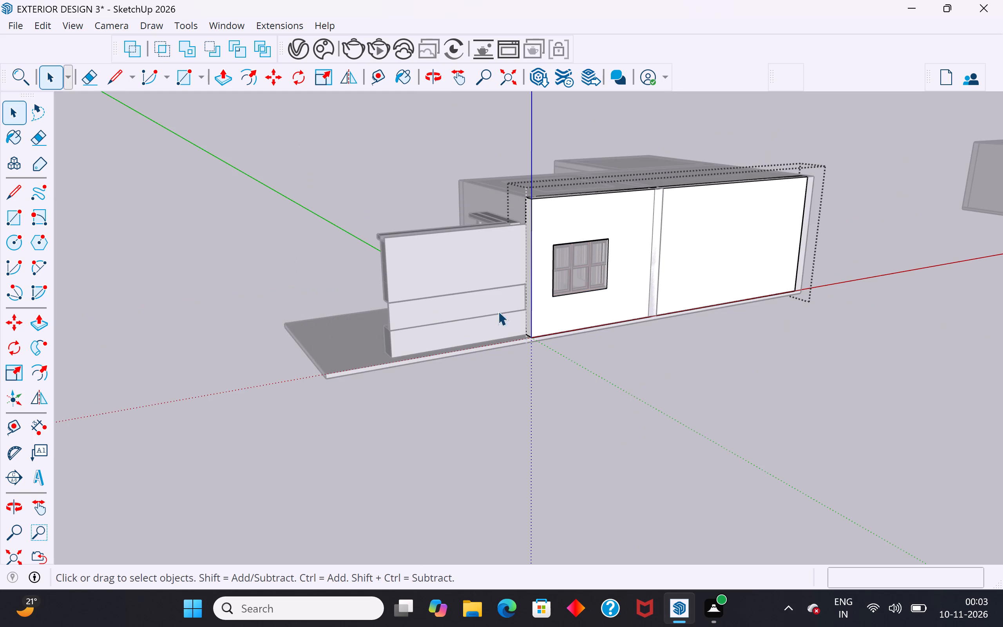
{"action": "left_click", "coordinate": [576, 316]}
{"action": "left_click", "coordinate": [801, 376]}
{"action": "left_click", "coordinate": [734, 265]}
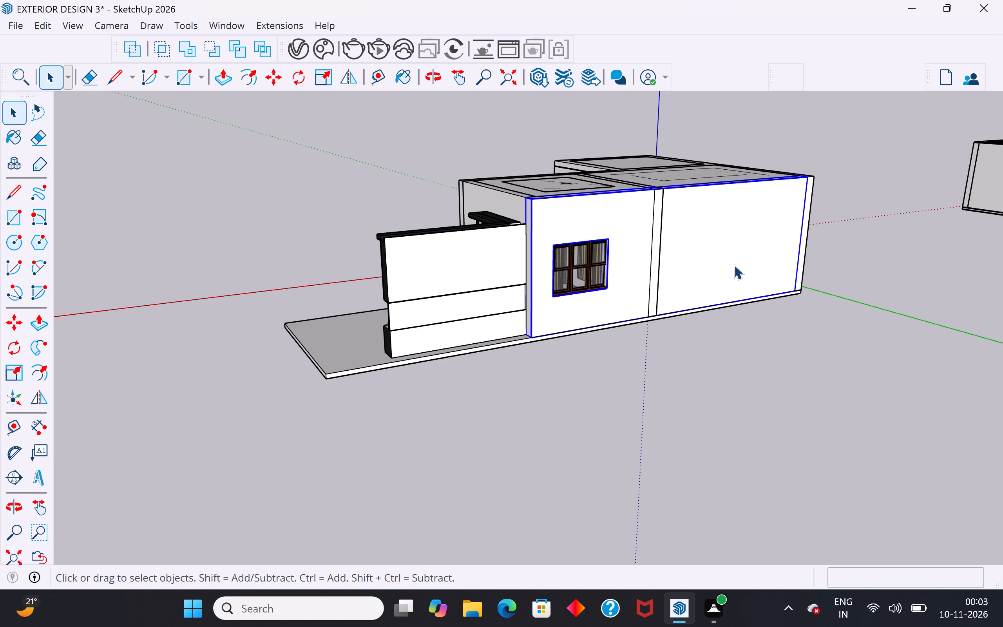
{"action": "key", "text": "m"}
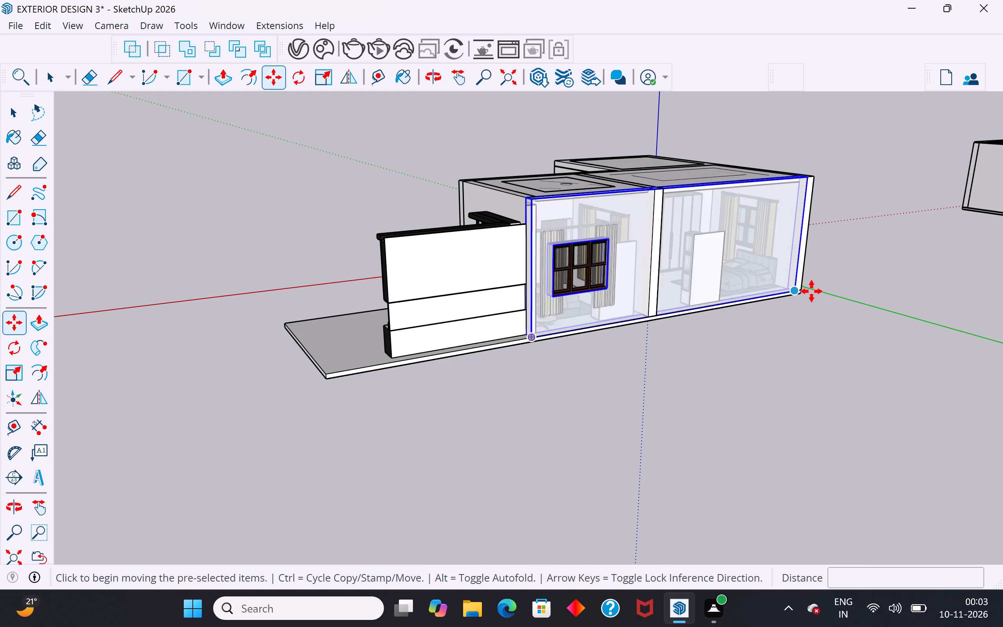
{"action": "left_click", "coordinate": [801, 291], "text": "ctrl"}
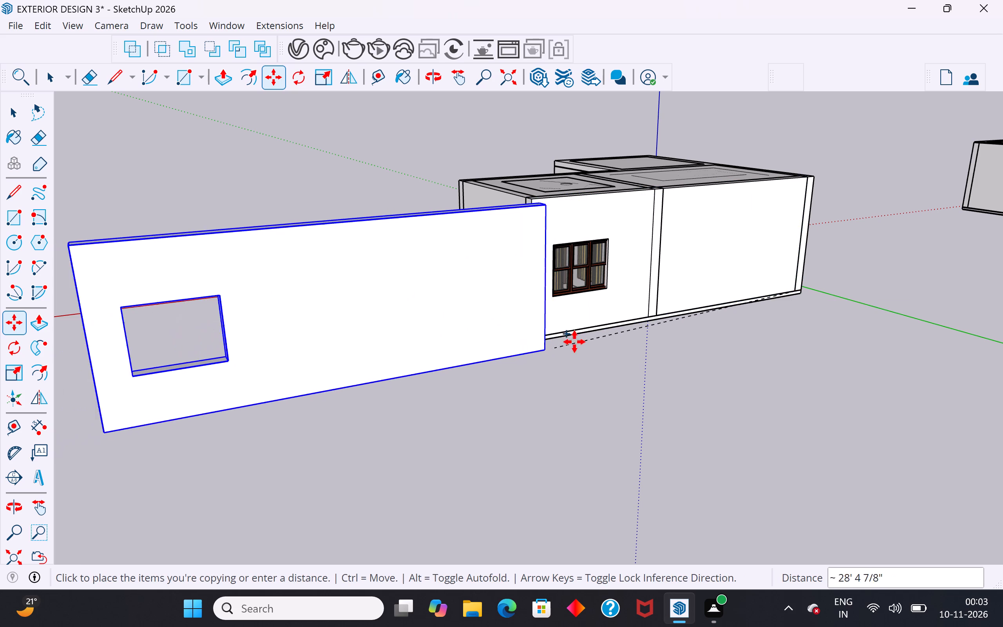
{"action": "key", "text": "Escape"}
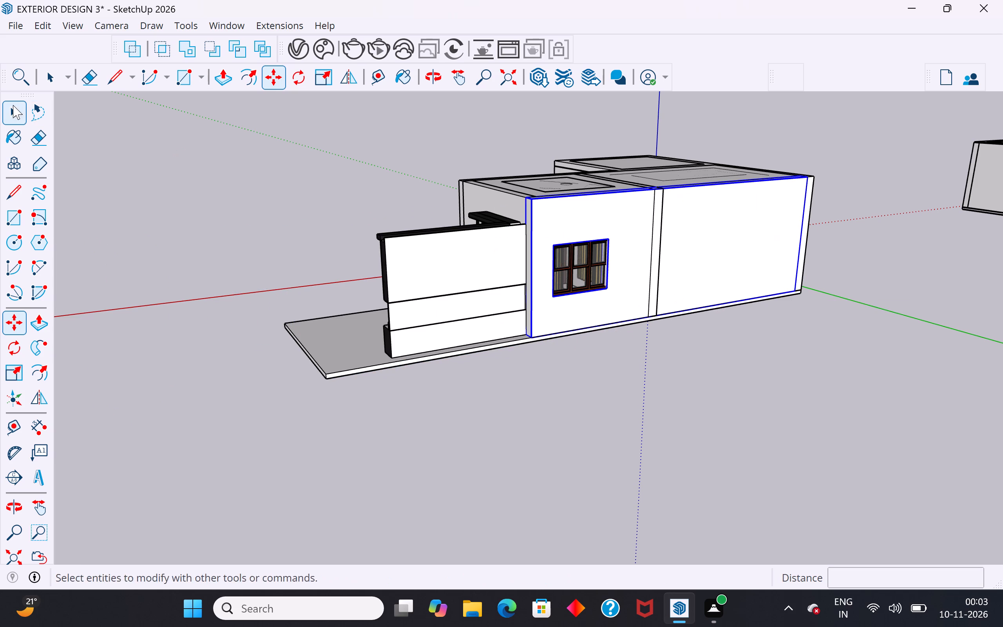
Copy the long outer wall together with its window along the red axis to clear space beyond the floor slab.
{"action": "left_click", "coordinate": [13, 105]}
{"action": "left_click", "coordinate": [731, 284]}
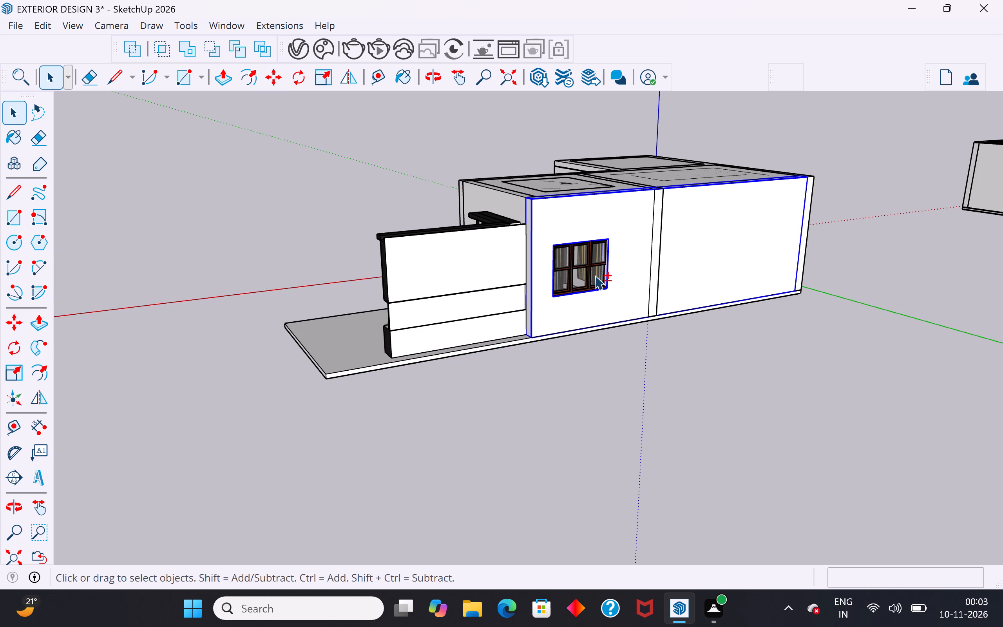
{"action": "left_click", "coordinate": [596, 269], "text": "shift"}
{"action": "key", "text": "m"}
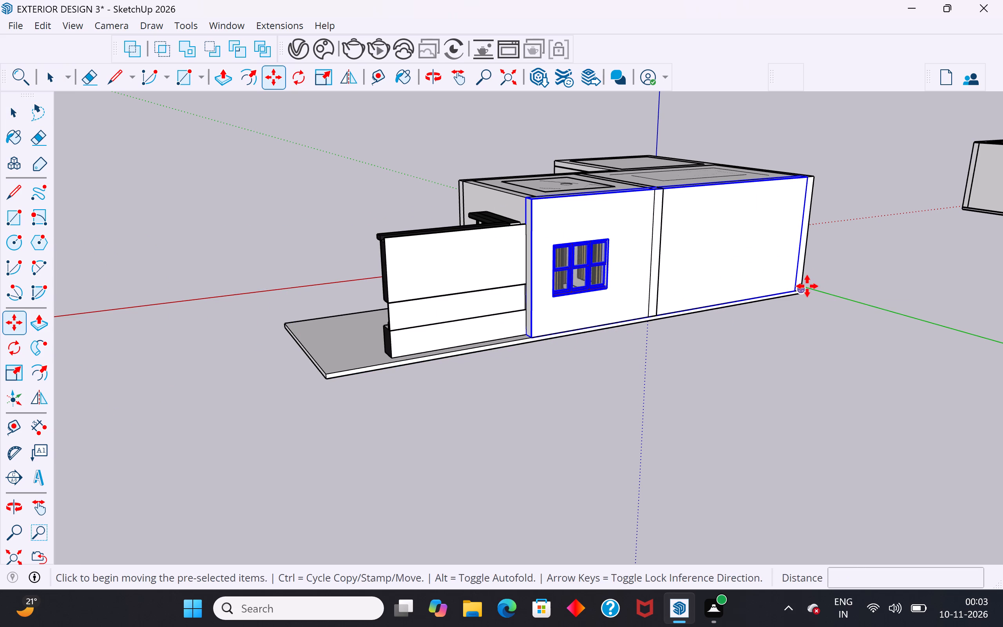
{"action": "left_click", "coordinate": [805, 288]}
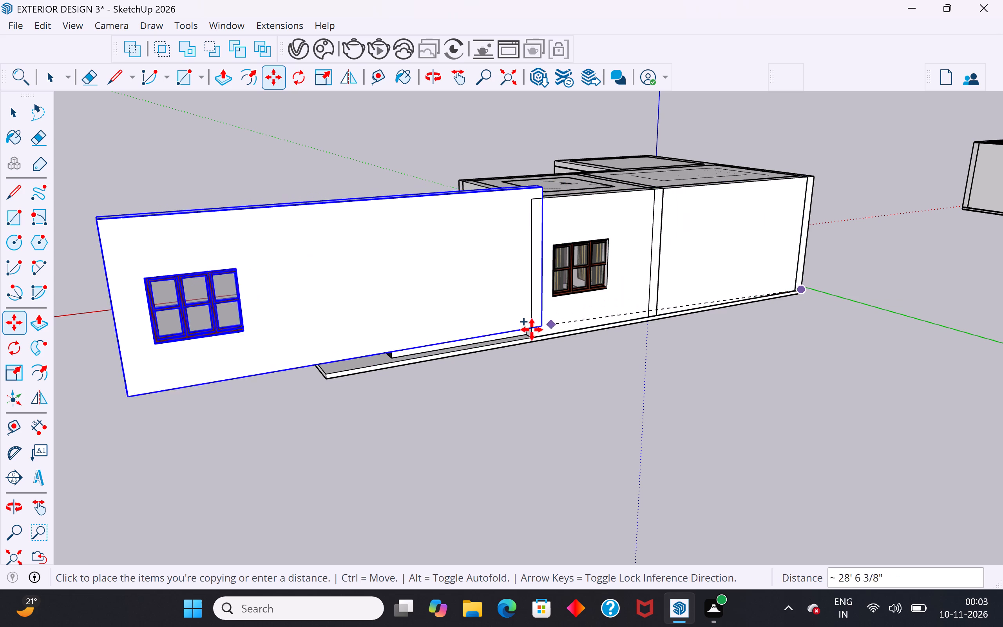
{"action": "scroll", "coordinate": [681, 317], "scroll_direction": "down", "scroll_amount": 8}
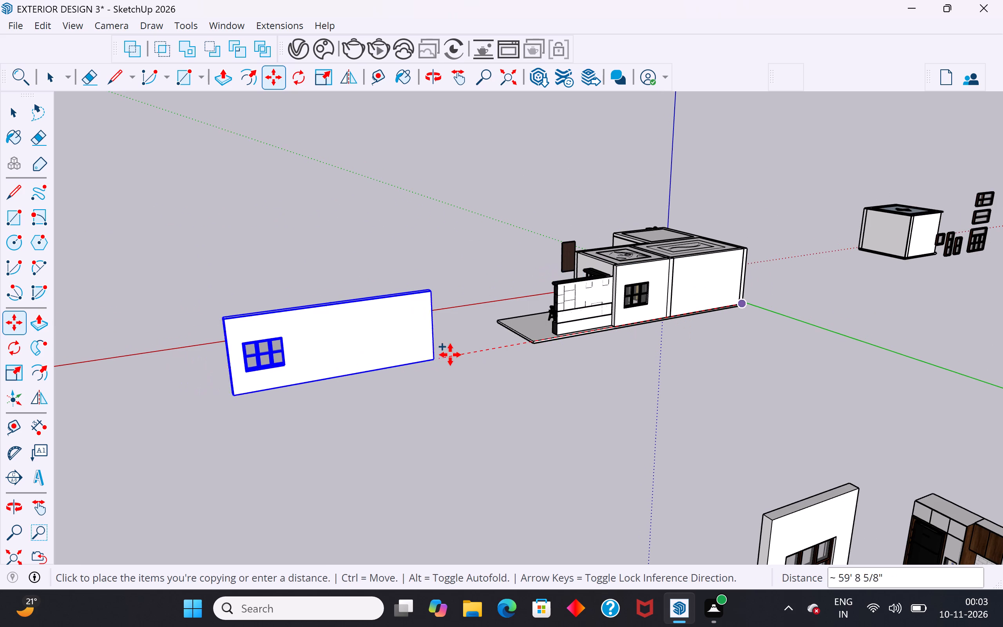
{"action": "left_click", "coordinate": [450, 354]}
{"action": "left_click", "coordinate": [7, 112]}
{"action": "left_click", "coordinate": [176, 185]}
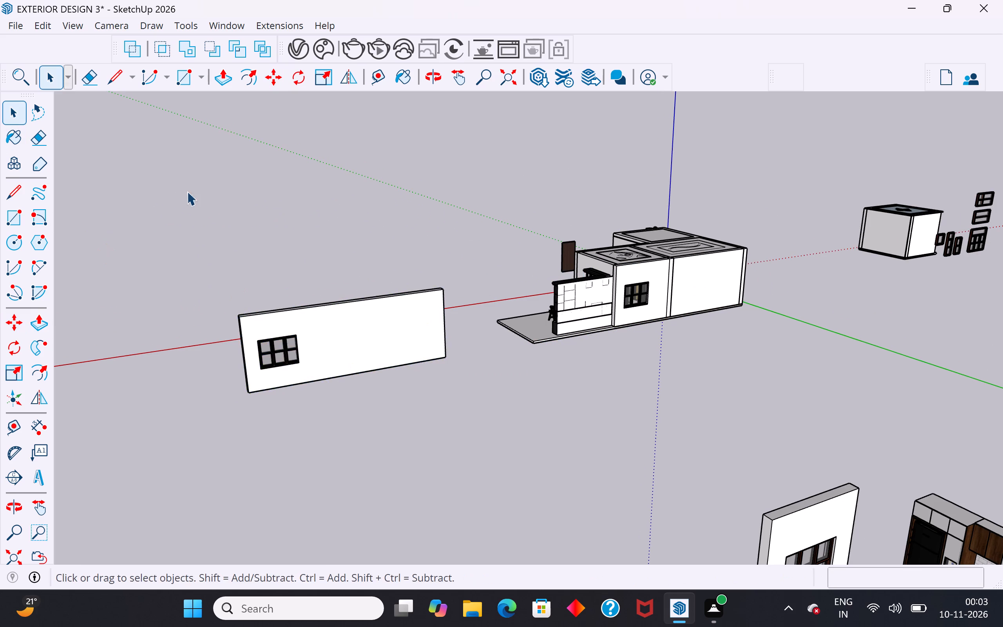
Push/Pull the end face of the copied wall inward about 19' 8" so only the section around the window remains.
{"action": "middle_click_drag", "start_coordinate": [467, 400], "coordinate": [331, 571]}
{"action": "scroll", "coordinate": [567, 396], "scroll_direction": "down", "scroll_amount": 7}
{"action": "scroll", "coordinate": [396, 406], "scroll_direction": "up", "scroll_amount": 5}
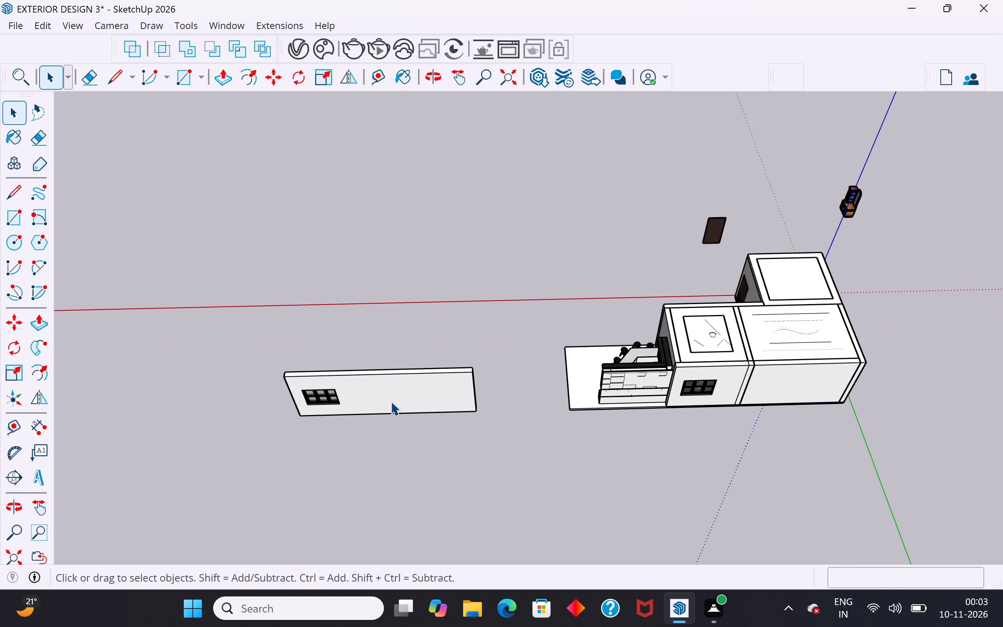
{"action": "middle_click_drag", "start_coordinate": [371, 429], "coordinate": [355, 271]}
{"action": "scroll", "coordinate": [439, 325], "scroll_direction": "up", "scroll_amount": 3}
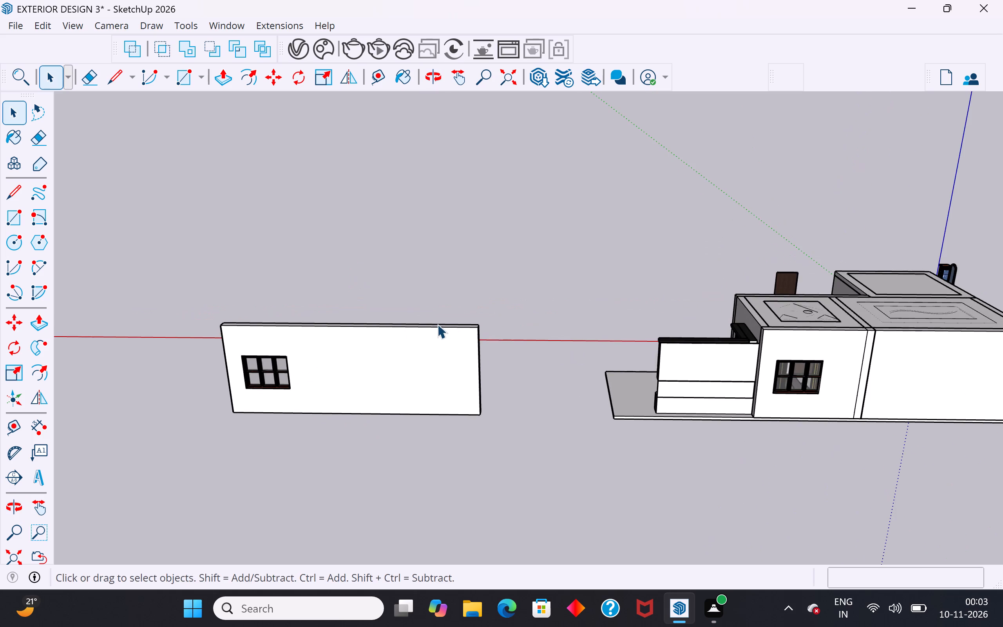
{"action": "middle_click_drag", "start_coordinate": [420, 408], "coordinate": [324, 384]}
{"action": "scroll", "coordinate": [436, 336], "scroll_direction": "down", "scroll_amount": 5}
{"action": "middle_click_drag", "start_coordinate": [462, 427], "coordinate": [370, 410]}
{"action": "scroll", "coordinate": [406, 354], "scroll_direction": "up", "scroll_amount": 4}
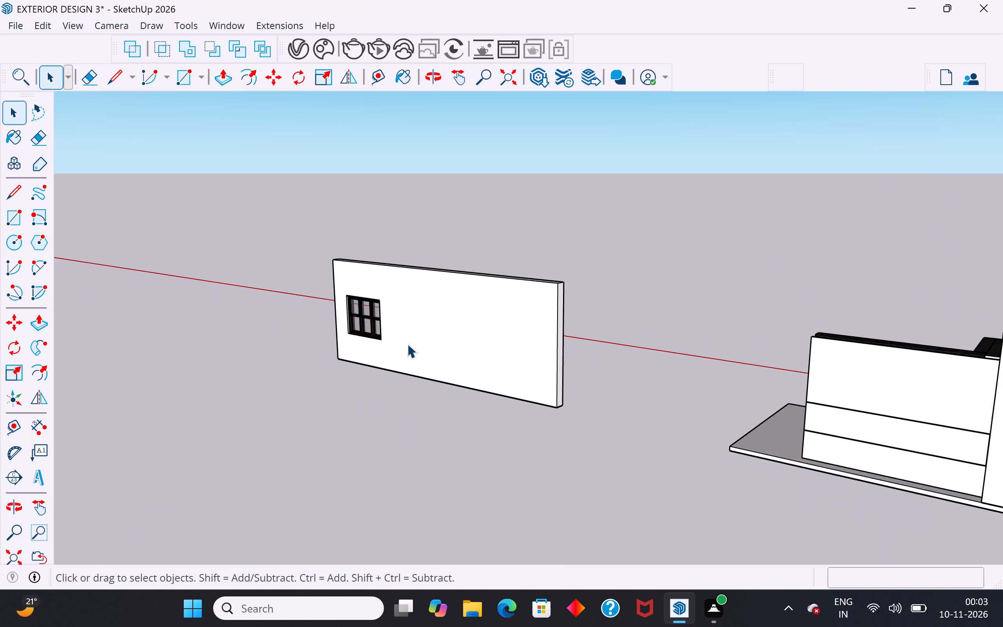
{"action": "scroll", "coordinate": [407, 344], "scroll_direction": "up", "scroll_amount": 8}
{"action": "middle_click_drag", "start_coordinate": [576, 358], "coordinate": [521, 389]}
{"action": "left_click", "coordinate": [545, 352]}
{"action": "triple_click", "coordinate": [547, 352]}
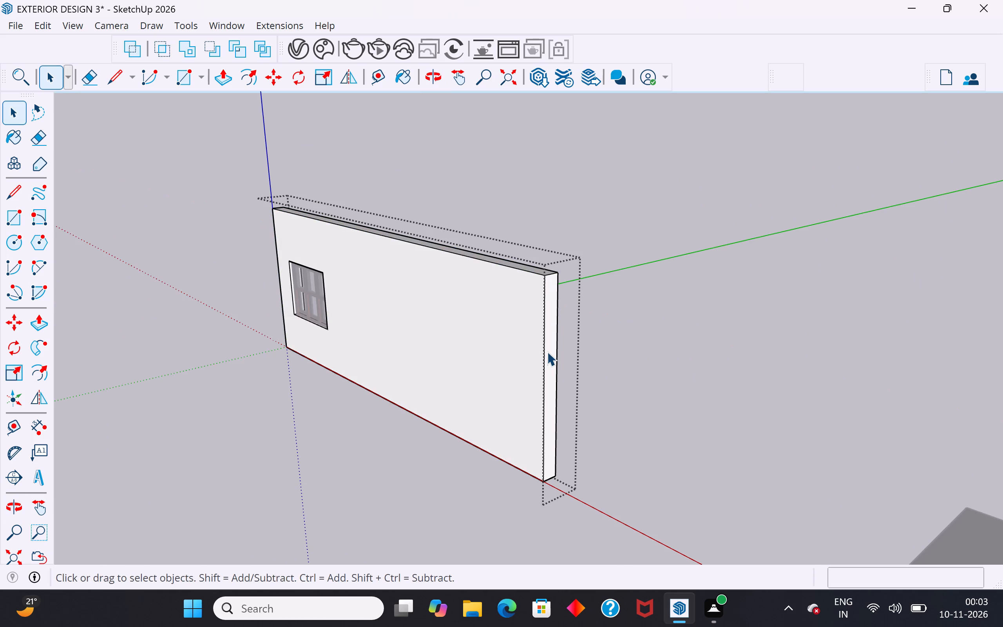
{"action": "left_click", "coordinate": [548, 354]}
{"action": "left_click", "coordinate": [39, 329]}
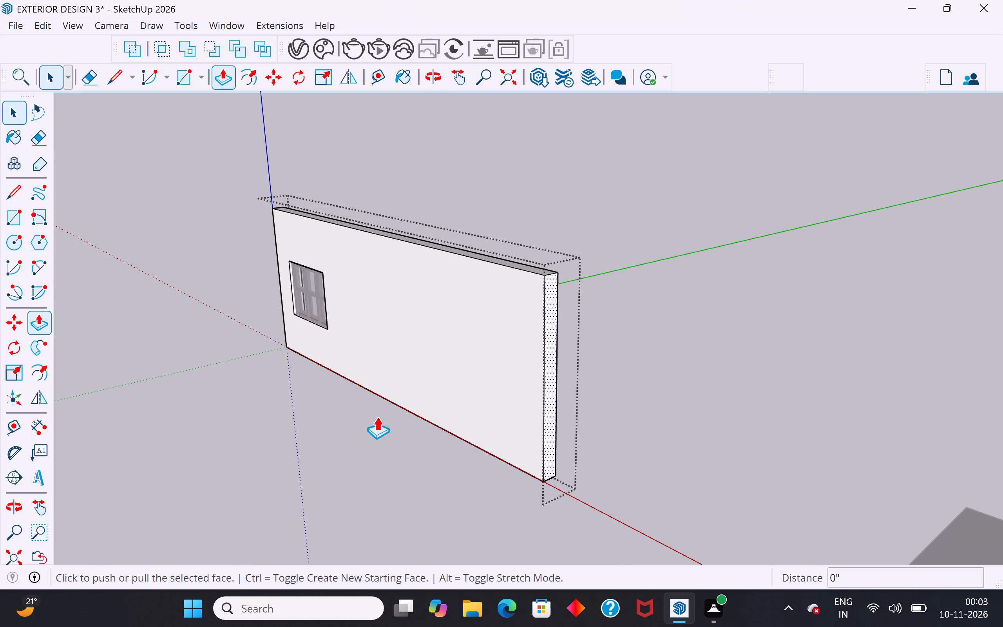
{"action": "left_click", "coordinate": [541, 403]}
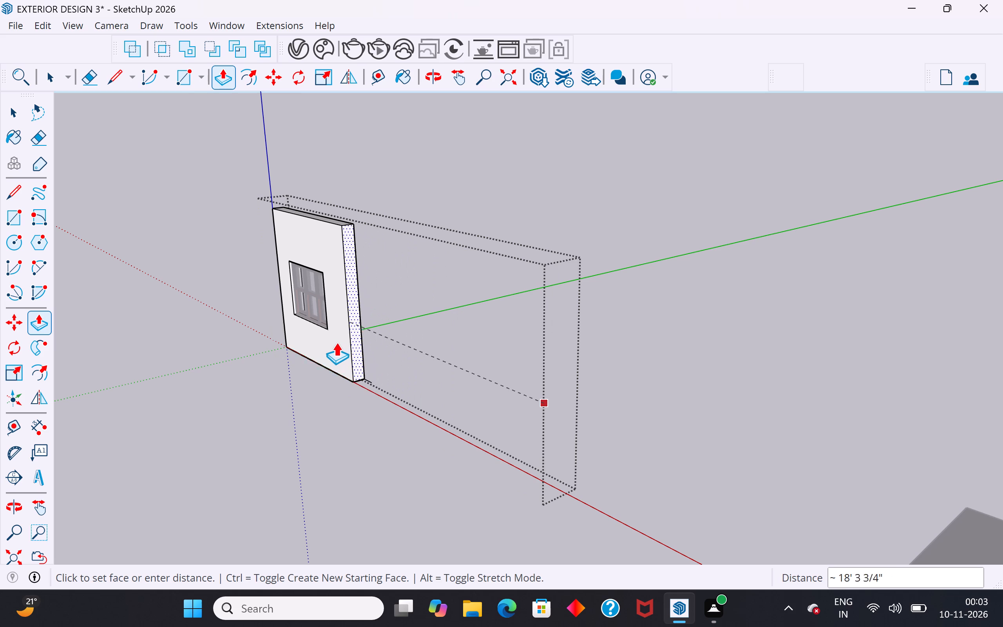
{"action": "left_click", "coordinate": [330, 336]}
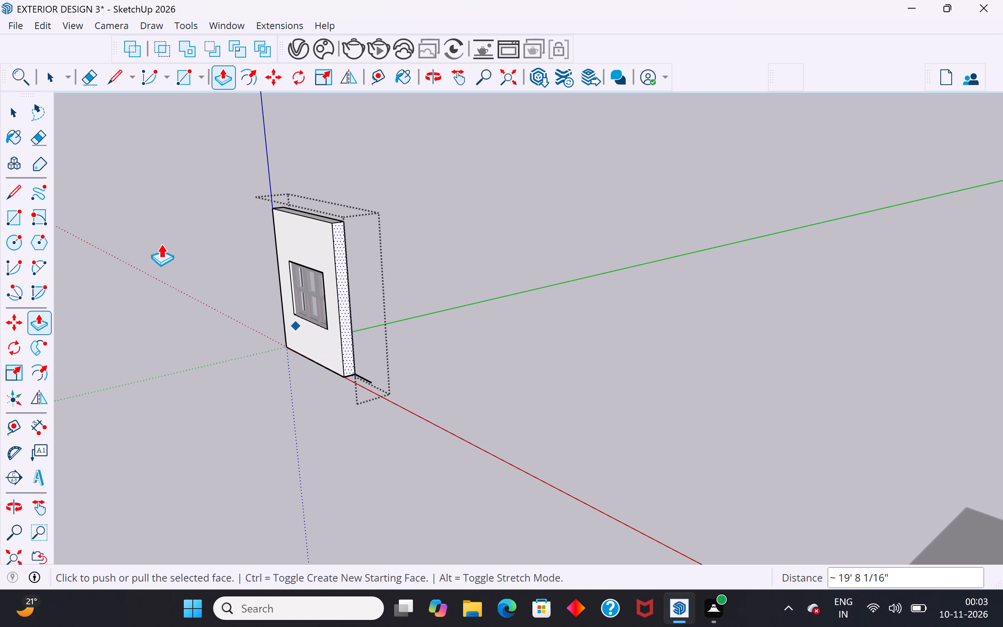
{"action": "left_click", "coordinate": [12, 109]}
{"action": "left_click_drag", "start_coordinate": [217, 429], "coordinate": [222, 433]}
{"action": "middle_click_drag", "start_coordinate": [391, 478], "coordinate": [596, 503]}
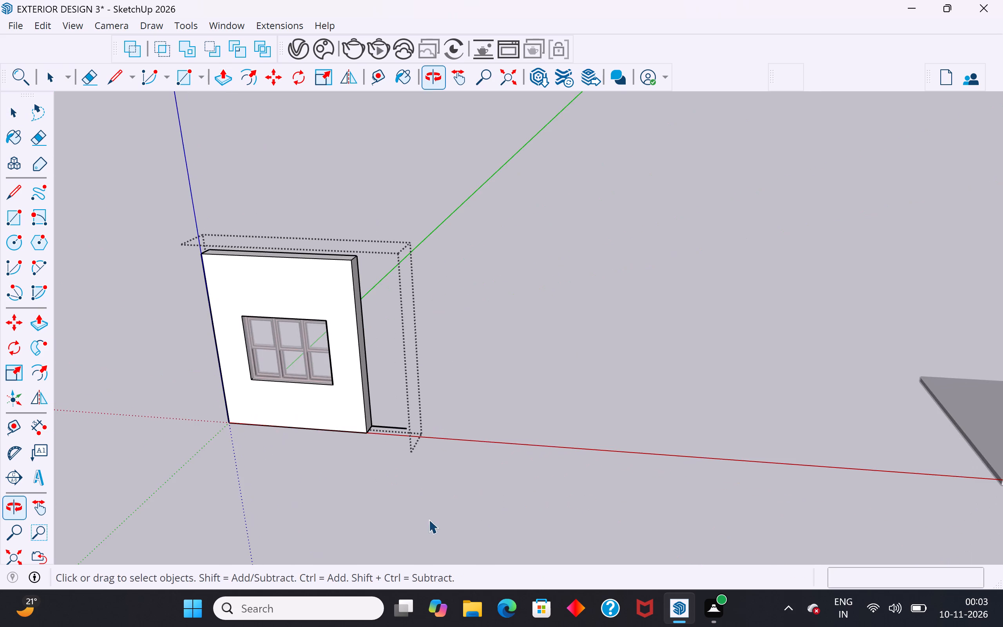
{"action": "left_click", "coordinate": [428, 518]}
Explode the shortened copy of the window wall.
{"action": "middle_click_drag", "start_coordinate": [473, 444], "coordinate": [480, 426]}
{"action": "left_click_drag", "start_coordinate": [428, 399], "coordinate": [387, 465]}
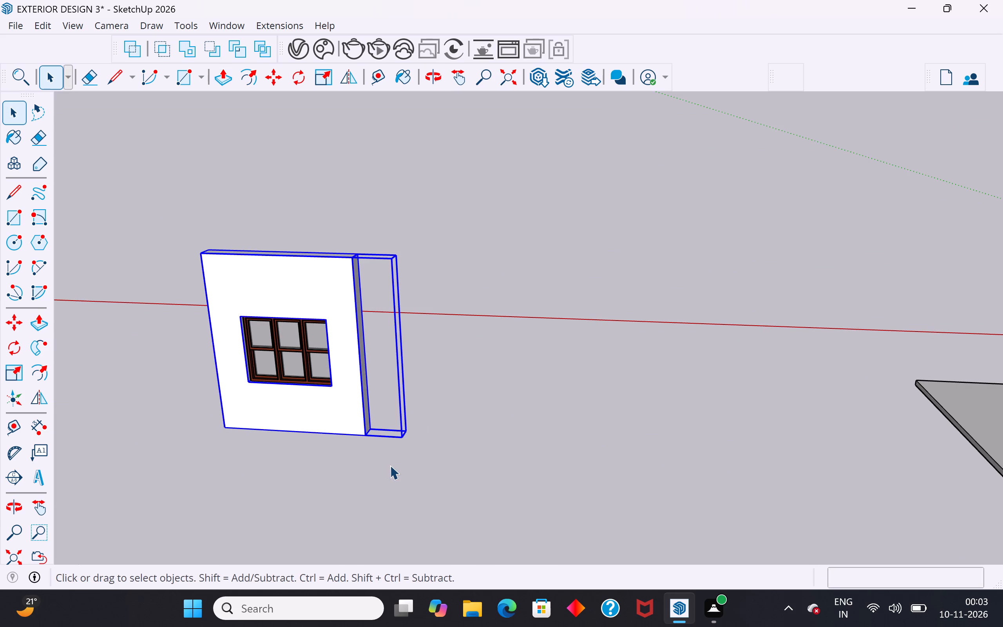
{"action": "right_click", "coordinate": [355, 423]}
{"action": "left_click", "coordinate": [427, 109]}
{"action": "left_click", "coordinate": [501, 402]}
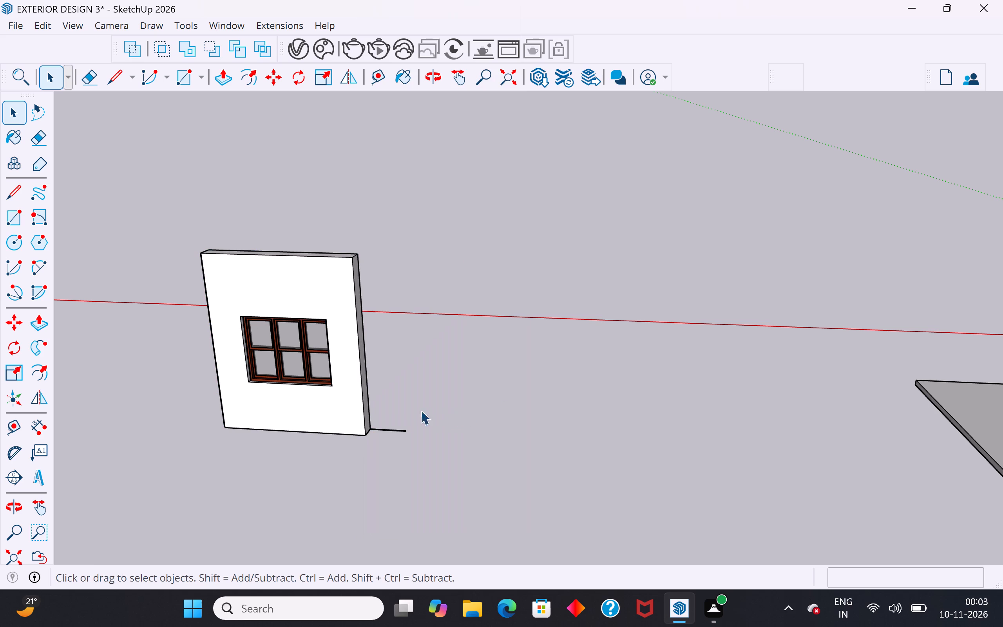
Delete the stray edge sticking out from the bottom corner of the shortened window wall.
{"action": "left_click_drag", "start_coordinate": [414, 415], "coordinate": [382, 470]}
{"action": "key", "text": "BackSpace"}
{"action": "scroll", "coordinate": [421, 427], "scroll_direction": "down", "scroll_amount": 3}
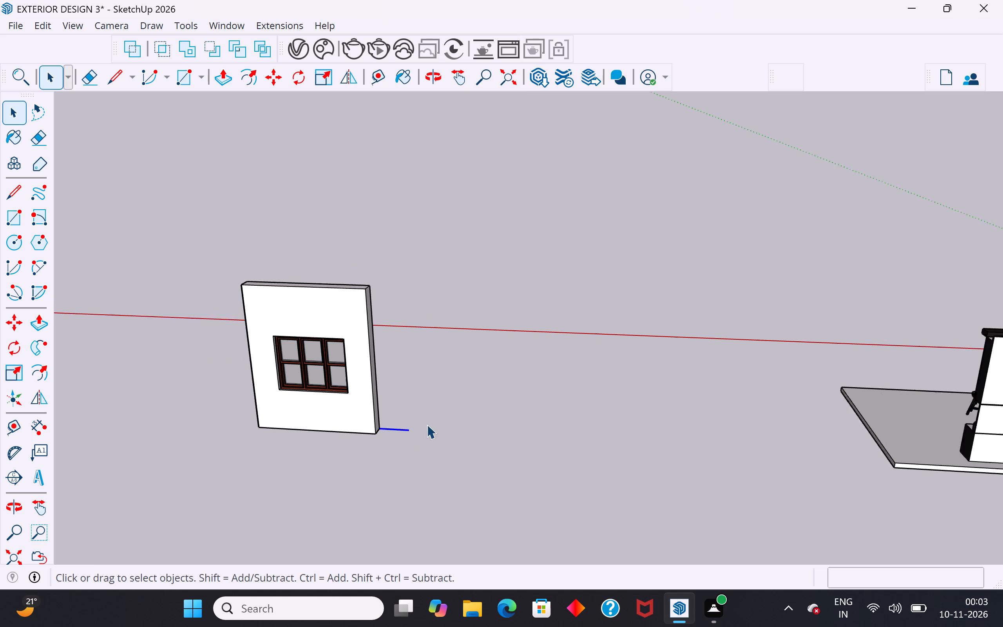
{"action": "key", "text": "Delete"}
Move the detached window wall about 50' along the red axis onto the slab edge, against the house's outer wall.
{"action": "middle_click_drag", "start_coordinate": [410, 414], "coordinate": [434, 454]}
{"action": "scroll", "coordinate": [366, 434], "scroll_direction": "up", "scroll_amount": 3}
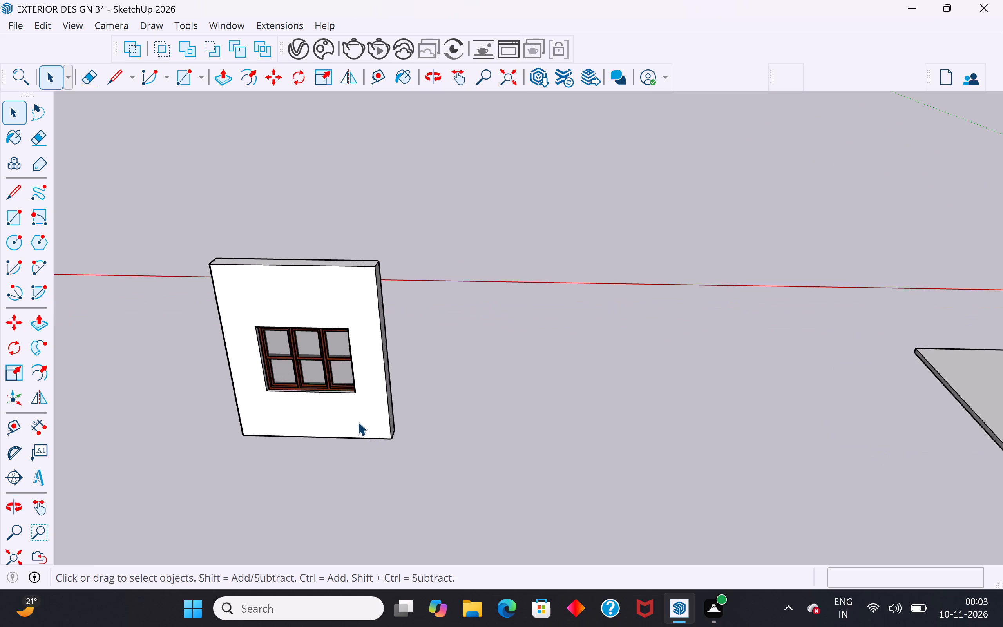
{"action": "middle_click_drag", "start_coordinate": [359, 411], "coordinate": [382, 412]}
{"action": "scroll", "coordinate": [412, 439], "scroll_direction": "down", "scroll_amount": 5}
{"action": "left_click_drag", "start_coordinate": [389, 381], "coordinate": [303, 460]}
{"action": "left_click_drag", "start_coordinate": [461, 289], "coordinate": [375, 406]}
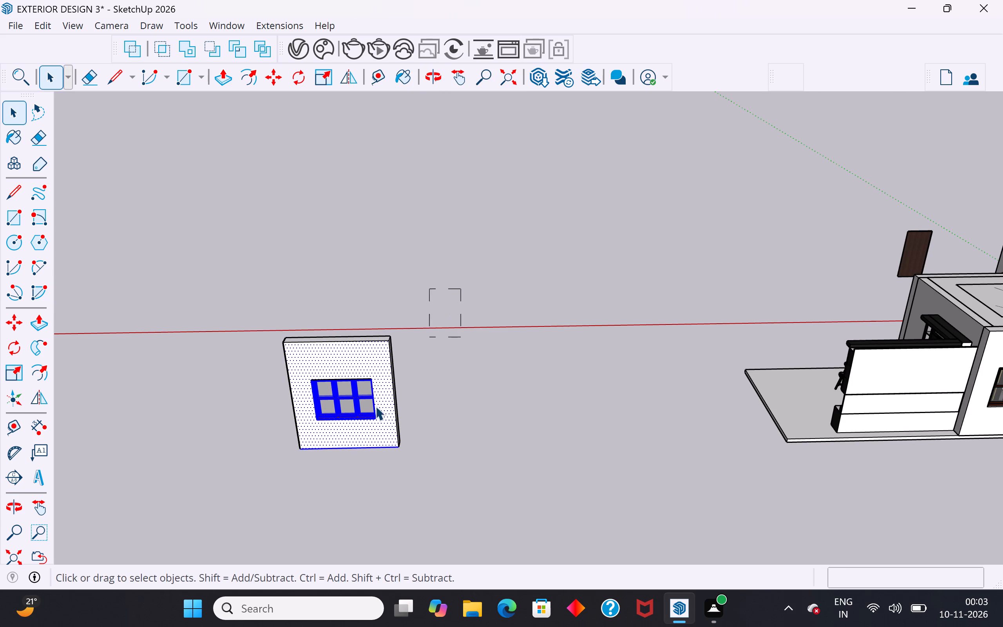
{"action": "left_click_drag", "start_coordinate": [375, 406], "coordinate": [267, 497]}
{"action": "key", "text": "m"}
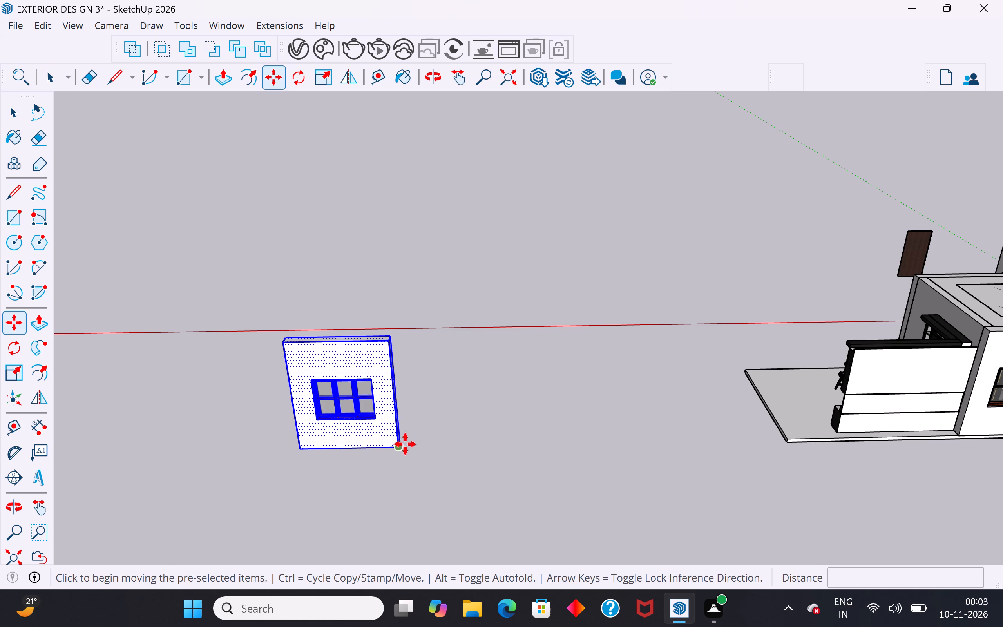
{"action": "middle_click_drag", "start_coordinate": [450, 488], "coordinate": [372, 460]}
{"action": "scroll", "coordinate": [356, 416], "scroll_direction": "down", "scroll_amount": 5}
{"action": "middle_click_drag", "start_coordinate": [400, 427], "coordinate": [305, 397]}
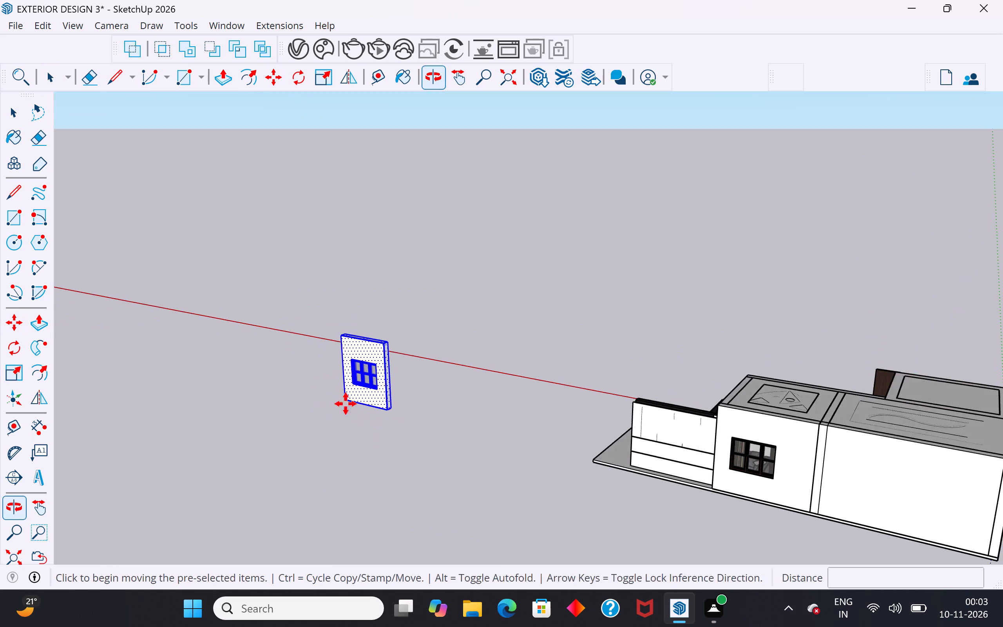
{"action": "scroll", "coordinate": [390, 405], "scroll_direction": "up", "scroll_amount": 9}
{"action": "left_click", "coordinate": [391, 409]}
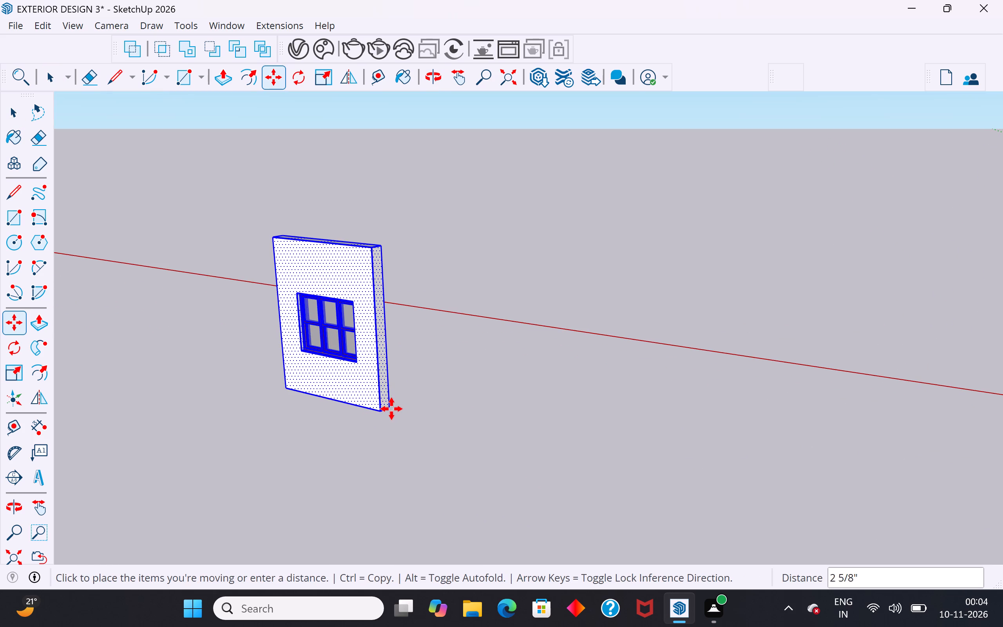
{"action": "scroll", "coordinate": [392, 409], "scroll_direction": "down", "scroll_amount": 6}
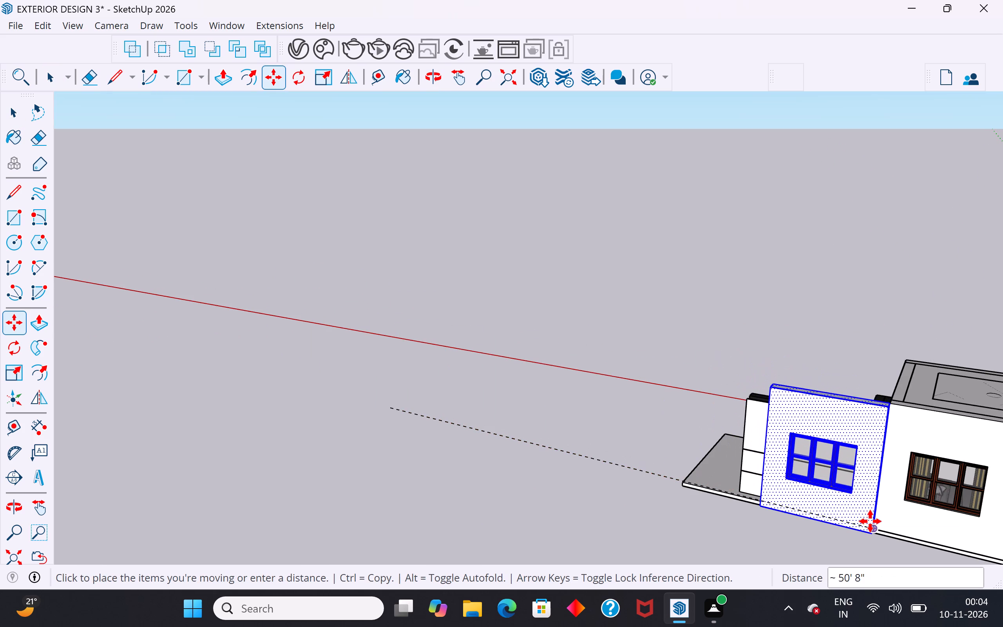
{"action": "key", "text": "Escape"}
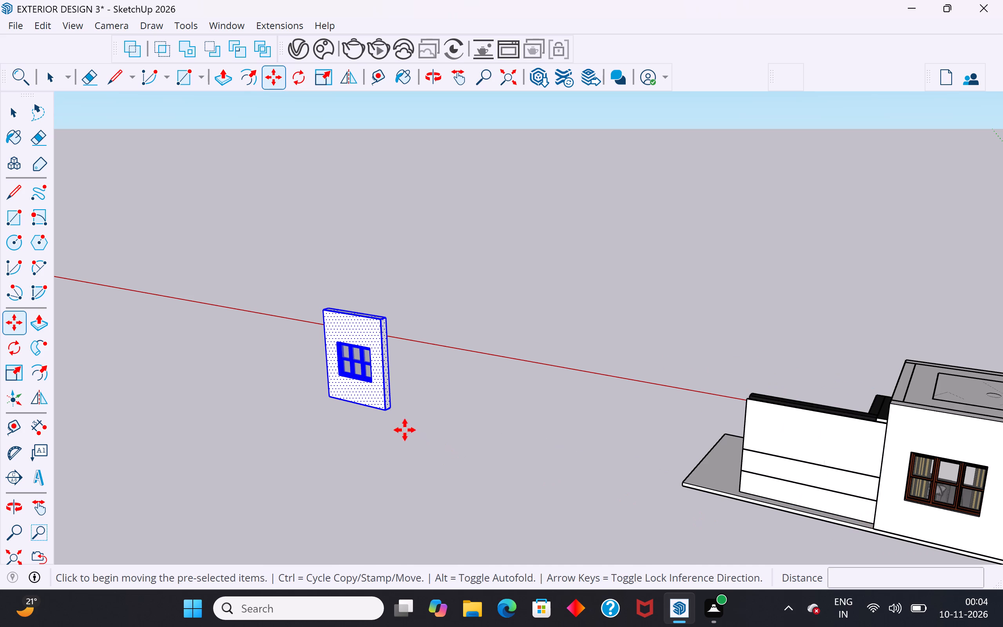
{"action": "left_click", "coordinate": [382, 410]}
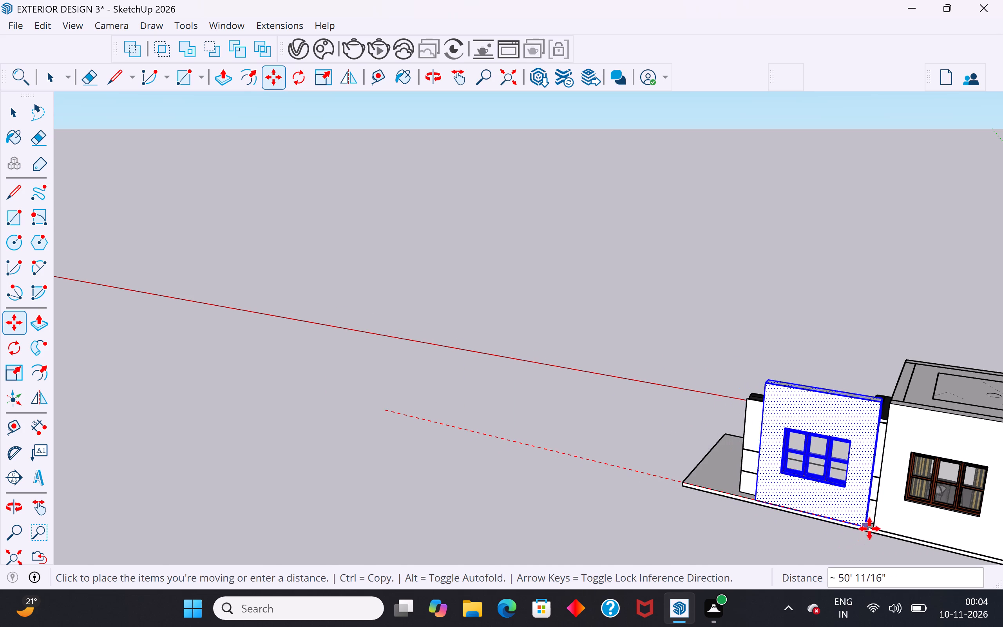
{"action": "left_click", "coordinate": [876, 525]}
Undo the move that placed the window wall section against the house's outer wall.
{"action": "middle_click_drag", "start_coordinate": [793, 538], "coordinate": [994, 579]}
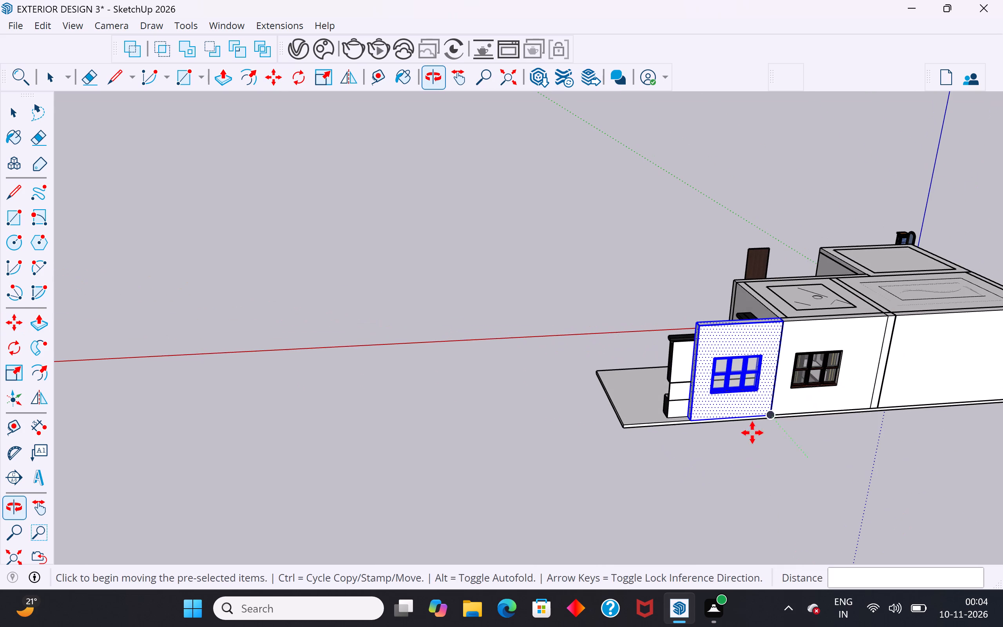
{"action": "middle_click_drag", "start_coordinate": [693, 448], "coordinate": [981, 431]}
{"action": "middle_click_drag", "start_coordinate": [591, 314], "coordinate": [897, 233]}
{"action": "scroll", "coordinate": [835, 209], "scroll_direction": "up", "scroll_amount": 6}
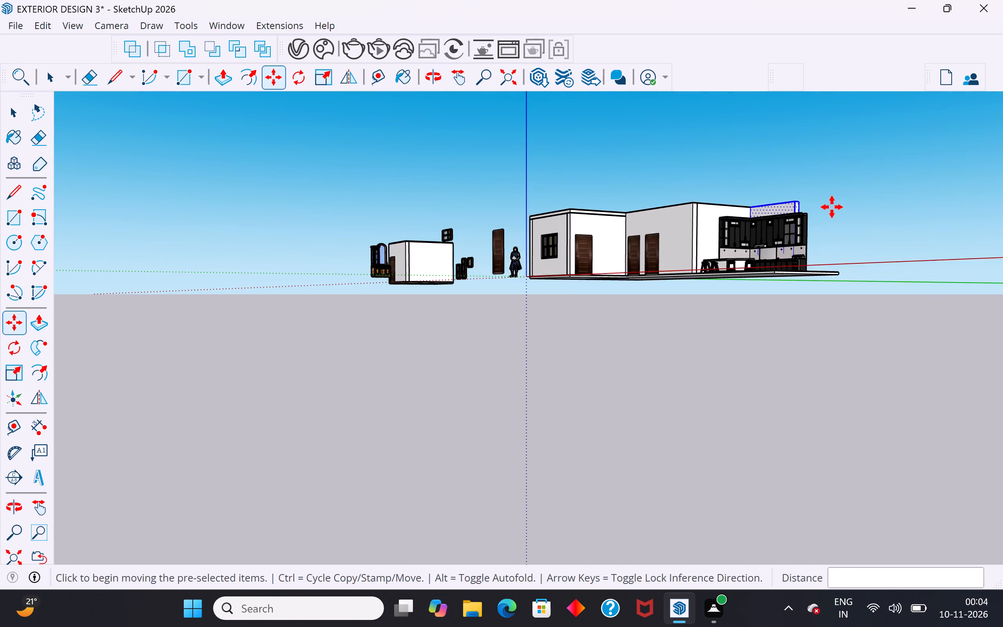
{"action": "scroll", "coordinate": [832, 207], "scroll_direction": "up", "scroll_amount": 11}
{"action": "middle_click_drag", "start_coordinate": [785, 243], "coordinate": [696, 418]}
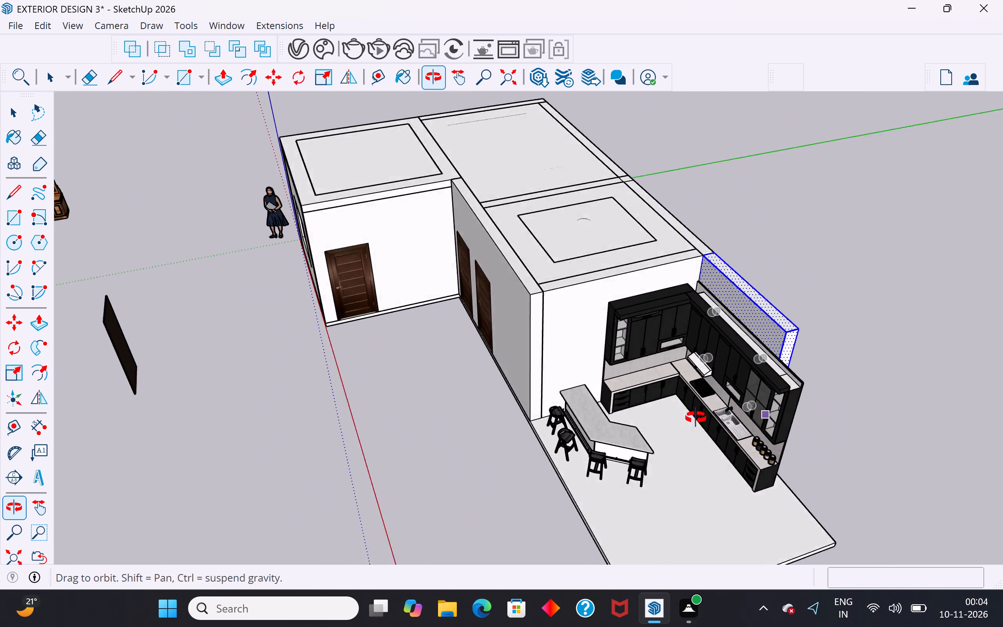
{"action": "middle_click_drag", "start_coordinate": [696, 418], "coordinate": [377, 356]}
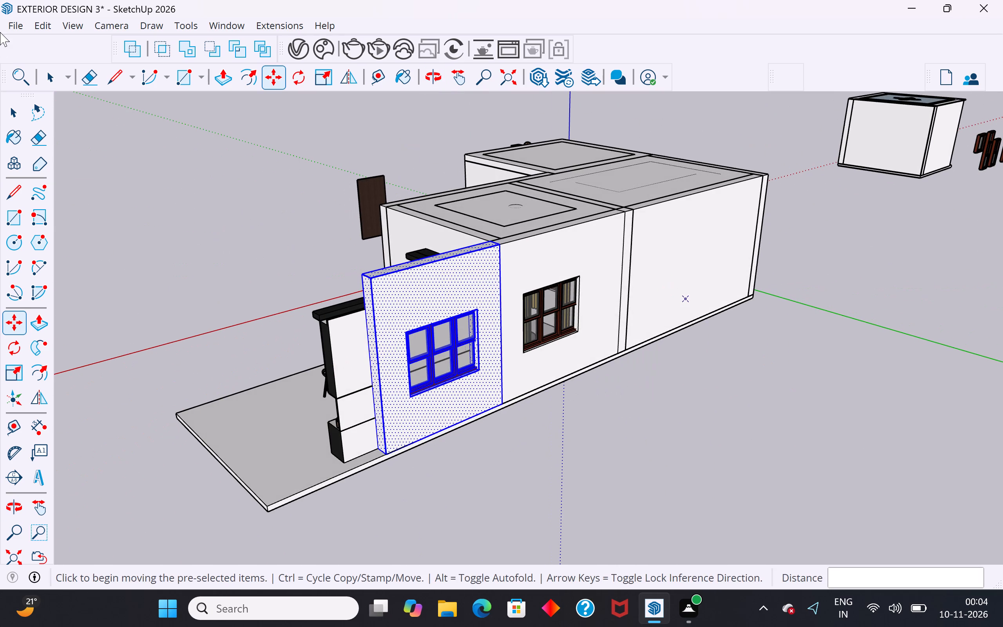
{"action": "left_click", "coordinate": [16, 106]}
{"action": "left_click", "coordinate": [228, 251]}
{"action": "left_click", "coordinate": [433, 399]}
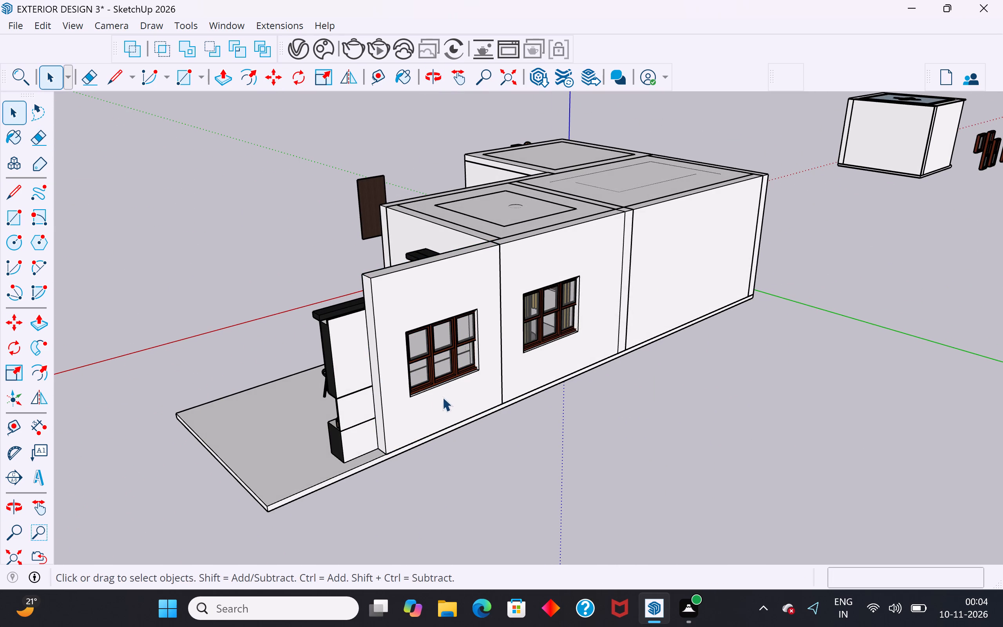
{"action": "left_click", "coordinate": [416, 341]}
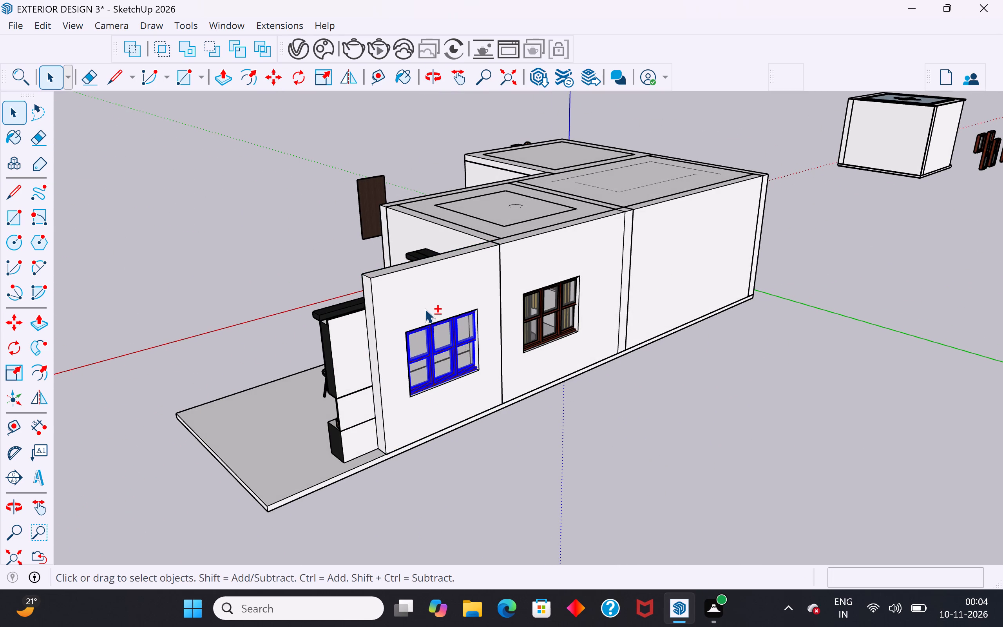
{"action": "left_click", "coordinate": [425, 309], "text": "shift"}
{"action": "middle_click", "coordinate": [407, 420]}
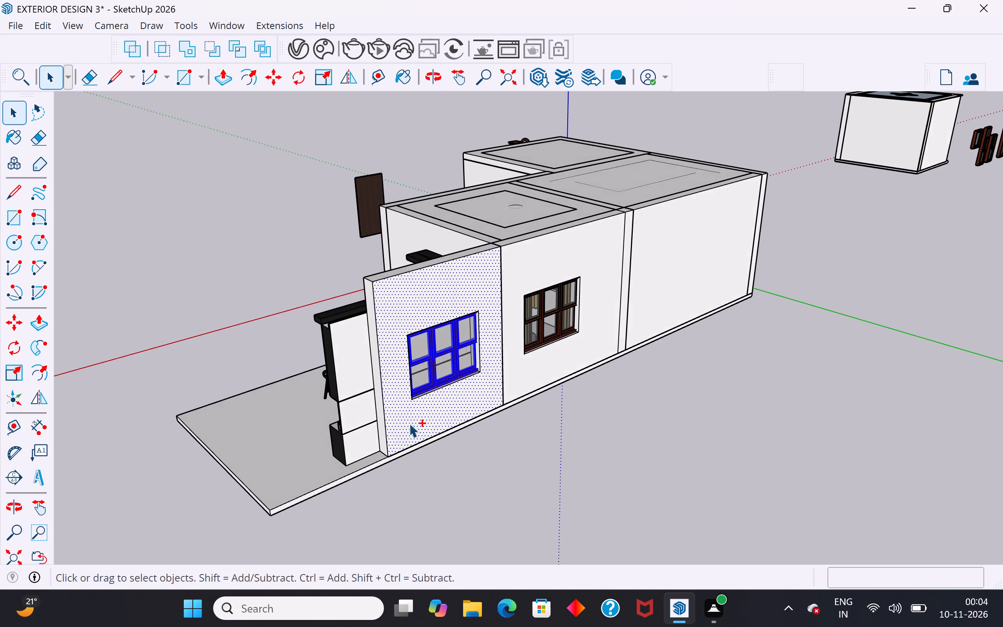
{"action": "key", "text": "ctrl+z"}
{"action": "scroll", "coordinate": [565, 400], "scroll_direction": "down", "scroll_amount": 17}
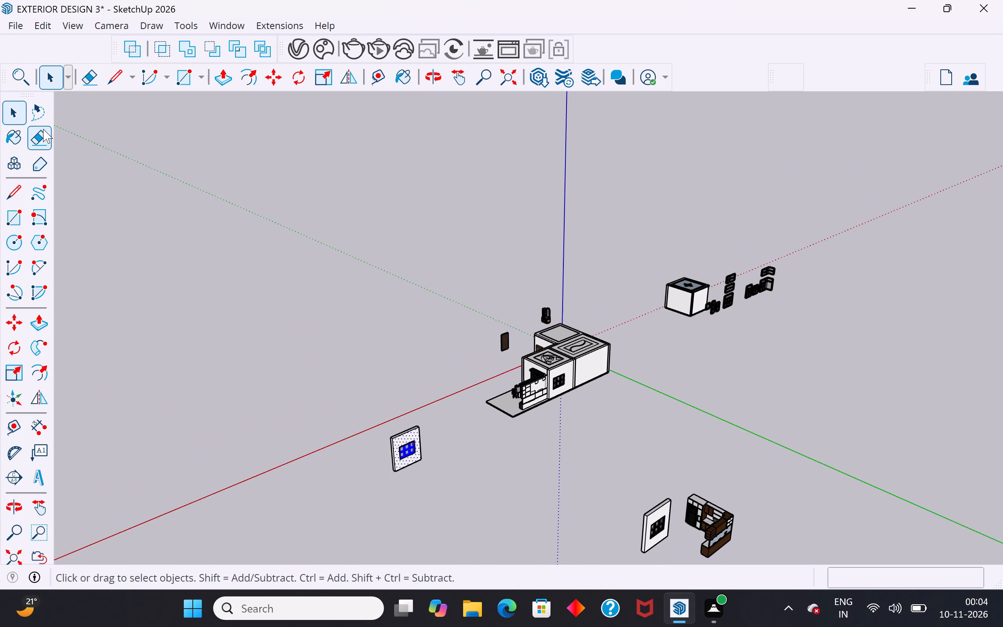
Group the detached wall section together with its window, in clear space away from the house.
{"action": "left_click", "coordinate": [18, 125]}
{"action": "left_click", "coordinate": [15, 117]}
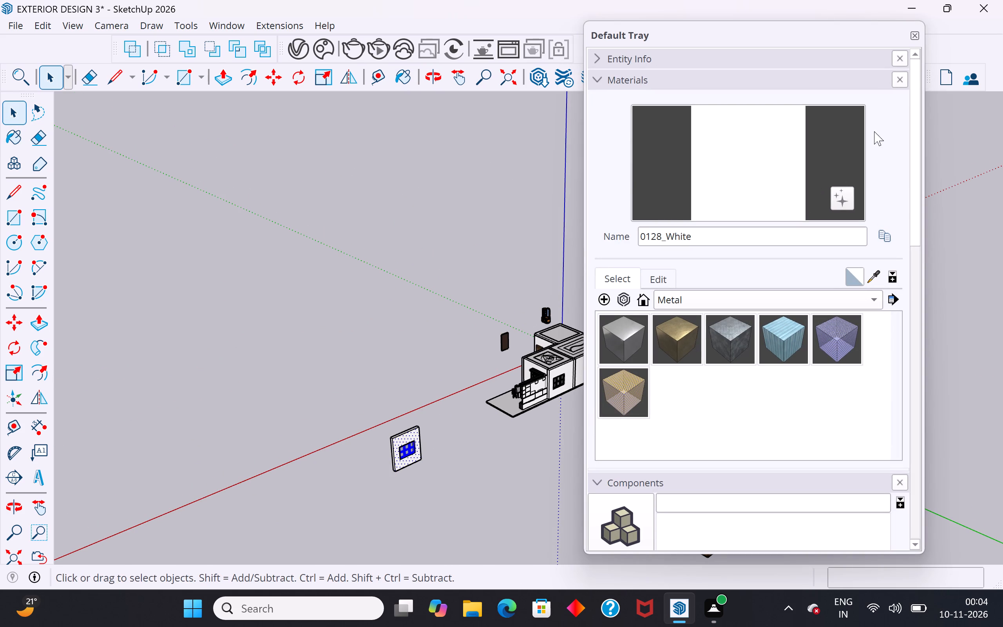
{"action": "left_click", "coordinate": [915, 37]}
{"action": "left_click", "coordinate": [465, 412]}
{"action": "left_click_drag", "start_coordinate": [452, 390], "coordinate": [403, 456]}
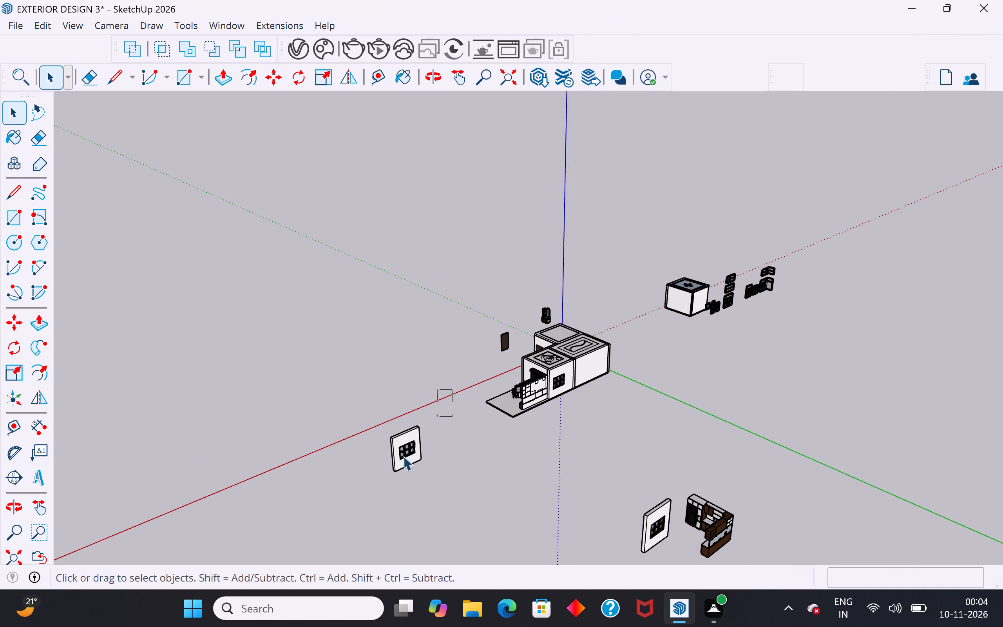
{"action": "left_click_drag", "start_coordinate": [403, 456], "coordinate": [330, 498]}
{"action": "right_click", "coordinate": [414, 450]}
{"action": "left_click", "coordinate": [494, 173]}
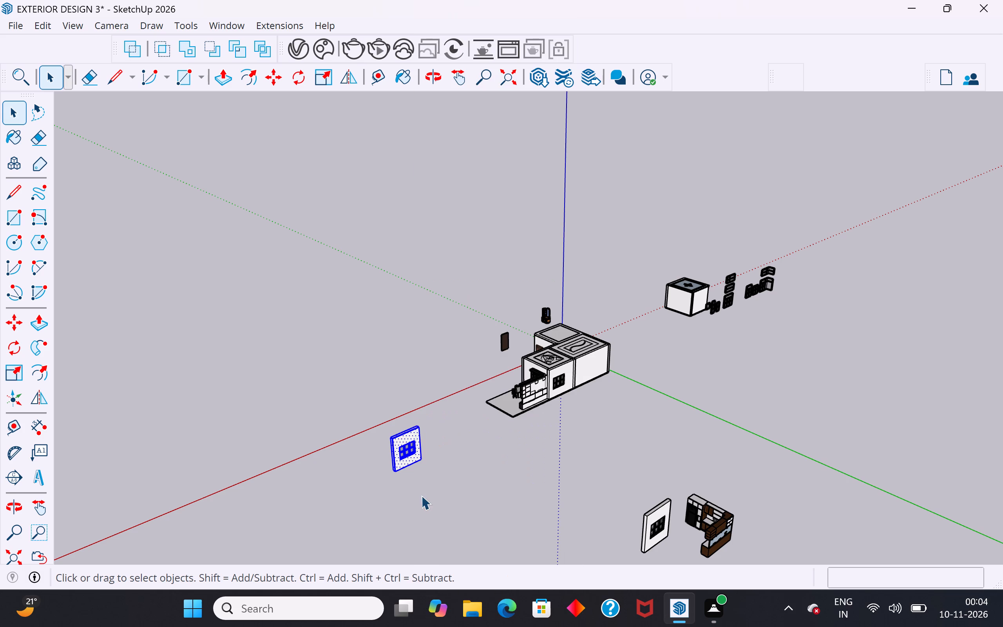
{"action": "left_click", "coordinate": [422, 496]}
Push/Pull the end face of the house's long outer window wall outward about 15' 9" to the slab's far edge behind the kitchen.
{"action": "scroll", "coordinate": [505, 420], "scroll_direction": "up", "scroll_amount": 11}
{"action": "middle_click_drag", "start_coordinate": [559, 353], "coordinate": [592, 358]}
{"action": "scroll", "coordinate": [604, 348], "scroll_direction": "up", "scroll_amount": 8}
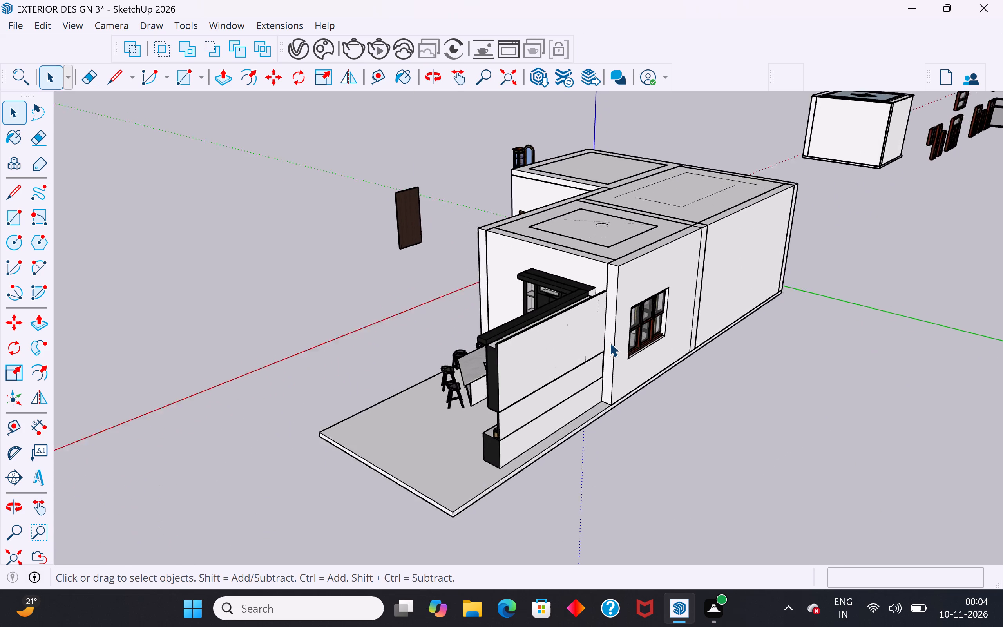
{"action": "scroll", "coordinate": [610, 342], "scroll_direction": "up", "scroll_amount": 2}
{"action": "left_click", "coordinate": [610, 342]}
{"action": "double_click", "coordinate": [609, 344]}
{"action": "left_click", "coordinate": [607, 335]}
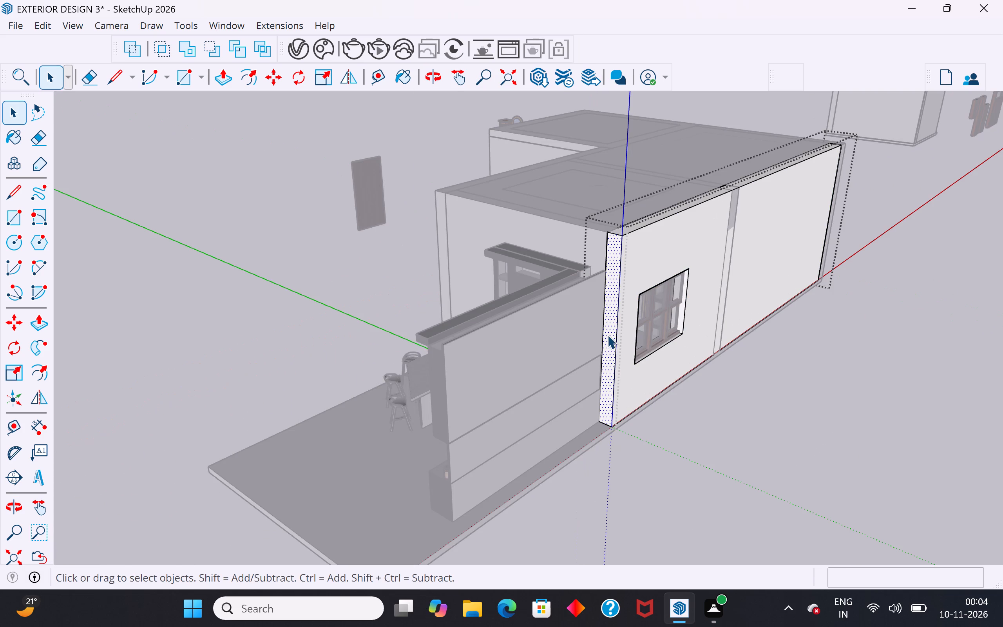
{"action": "left_click", "coordinate": [38, 330]}
{"action": "left_click", "coordinate": [607, 423]}
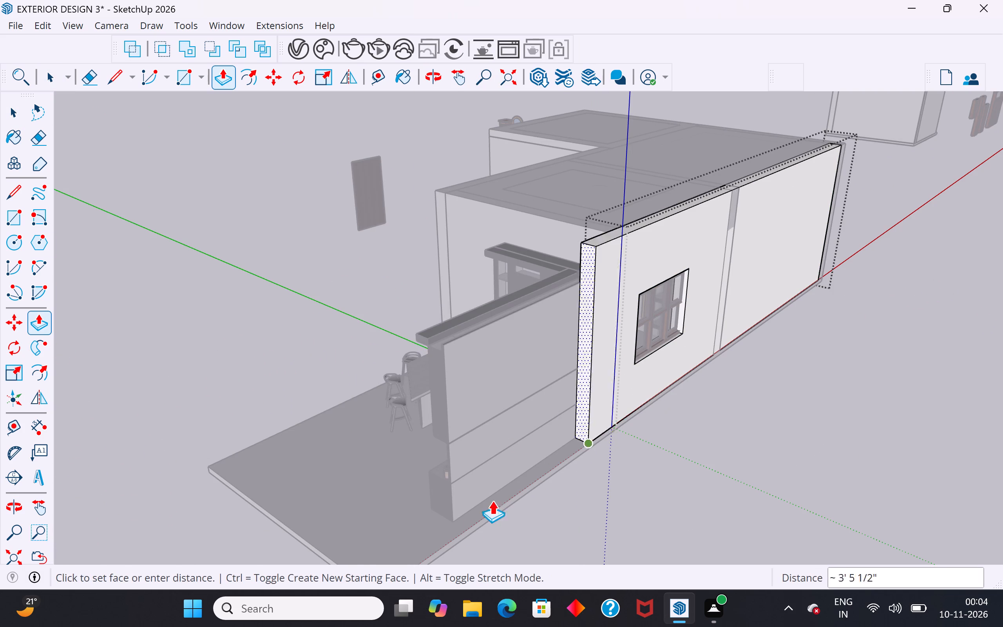
{"action": "scroll", "coordinate": [579, 451], "scroll_direction": "down", "scroll_amount": 6}
{"action": "left_click", "coordinate": [480, 529]}
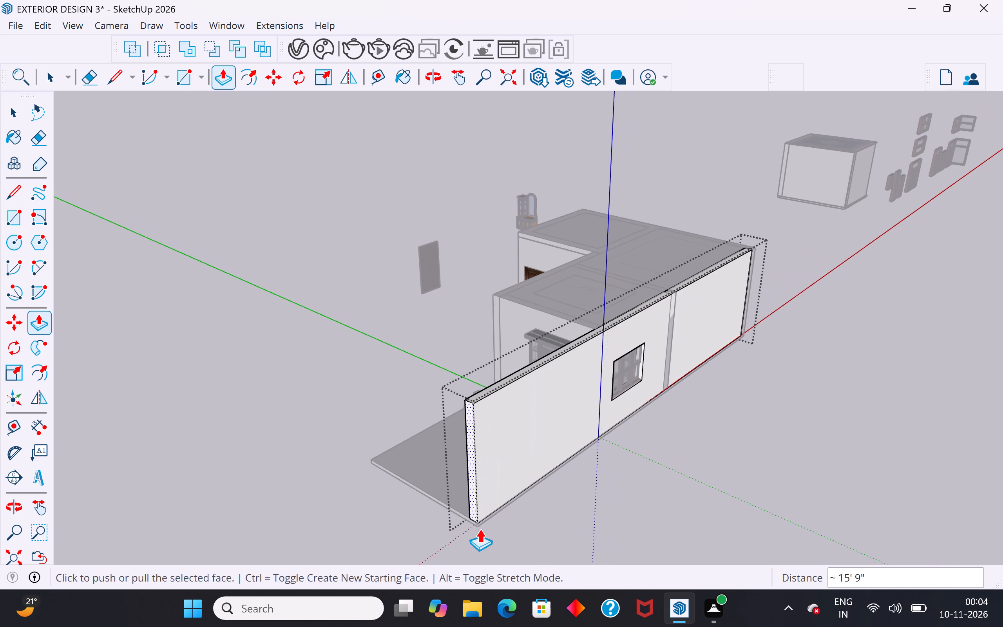
{"action": "left_click", "coordinate": [17, 125]}
{"action": "left_click", "coordinate": [16, 120]}
{"action": "left_click", "coordinate": [181, 335]}
Push/Pull the kitchen floor slab's outer end face inward about 5' 1 5/16" to line up with the end of the kitchen counter.
{"action": "middle_click_drag", "start_coordinate": [331, 422], "coordinate": [337, 427]}
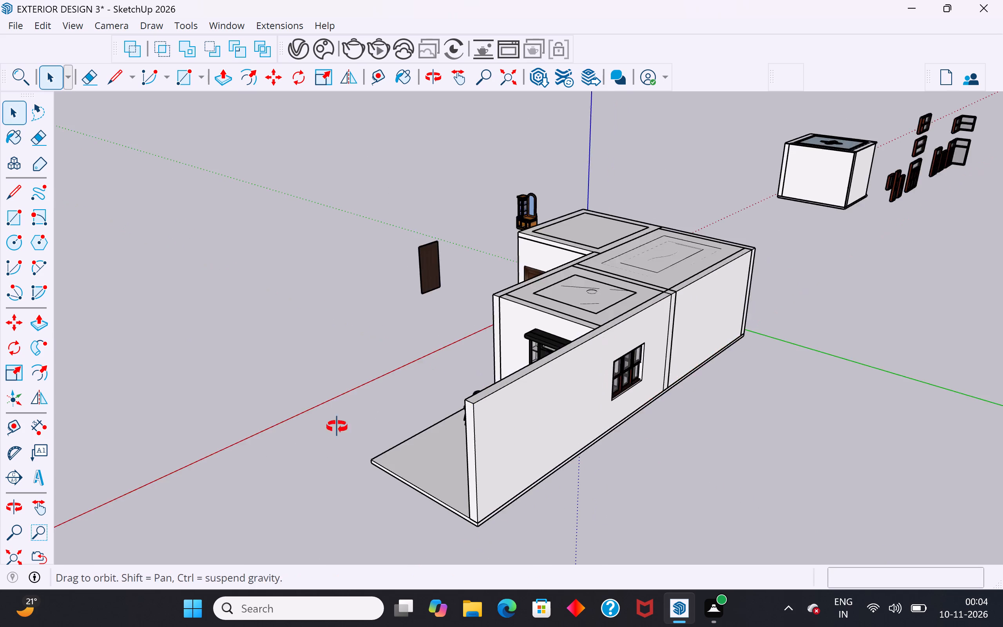
{"action": "middle_click_drag", "start_coordinate": [337, 427], "coordinate": [559, 460]}
{"action": "left_click", "coordinate": [574, 495]}
{"action": "middle_click_drag", "start_coordinate": [508, 527], "coordinate": [681, 531]}
{"action": "scroll", "coordinate": [864, 340], "scroll_direction": "up", "scroll_amount": 4}
{"action": "middle_click_drag", "start_coordinate": [664, 411], "coordinate": [713, 461]}
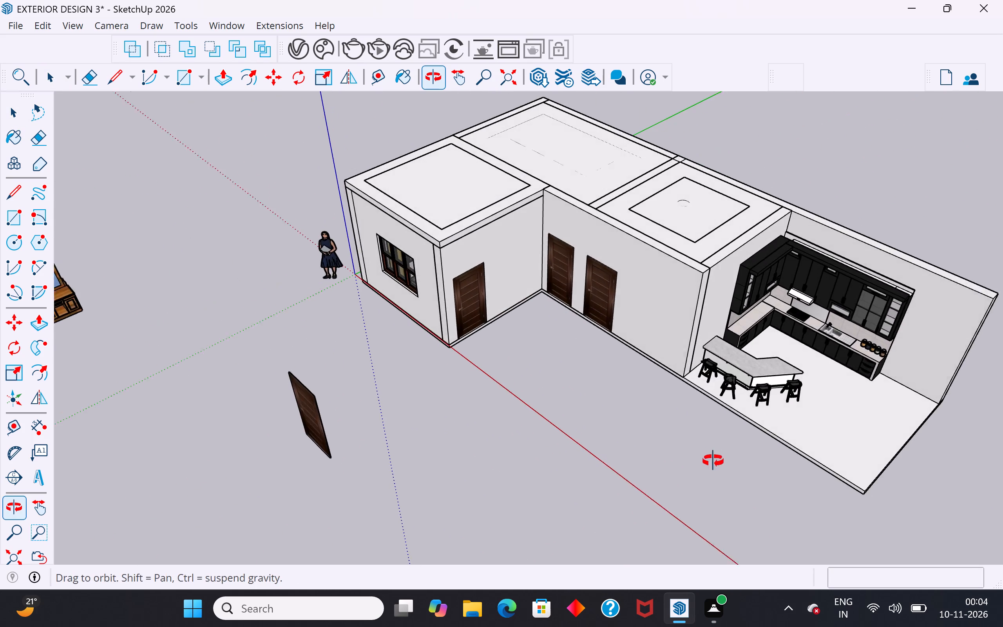
{"action": "middle_click_drag", "start_coordinate": [713, 461], "coordinate": [722, 458]}
{"action": "scroll", "coordinate": [579, 391], "scroll_direction": "down", "scroll_amount": 5}
{"action": "middle_click_drag", "start_coordinate": [809, 391], "coordinate": [841, 381]}
{"action": "scroll", "coordinate": [763, 323], "scroll_direction": "up", "scroll_amount": 8}
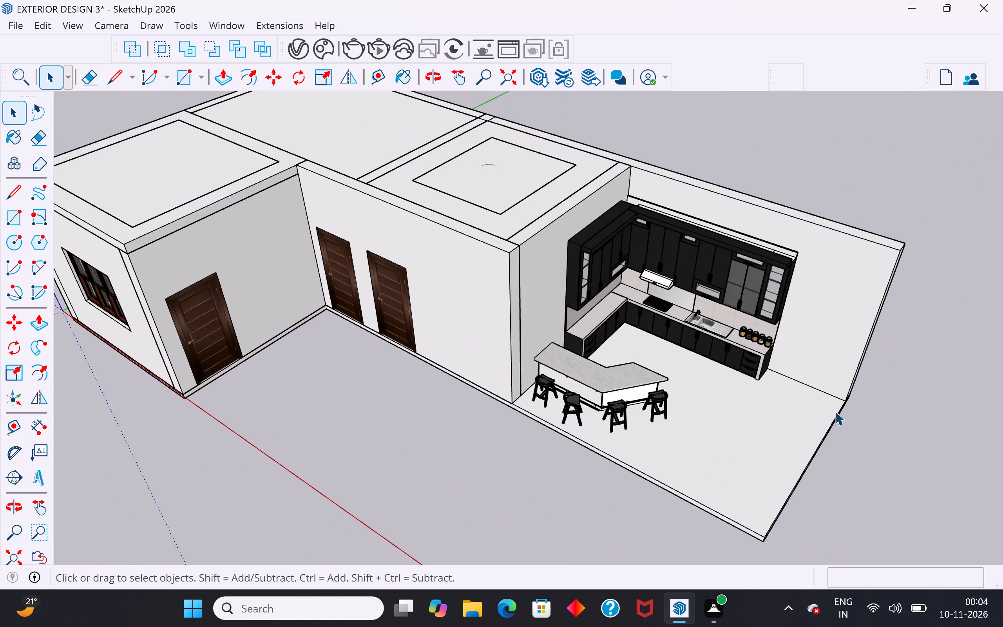
{"action": "scroll", "coordinate": [816, 425], "scroll_direction": "up", "scroll_amount": 2}
{"action": "middle_click_drag", "start_coordinate": [807, 422], "coordinate": [643, 349]}
{"action": "scroll", "coordinate": [725, 441], "scroll_direction": "up", "scroll_amount": 7}
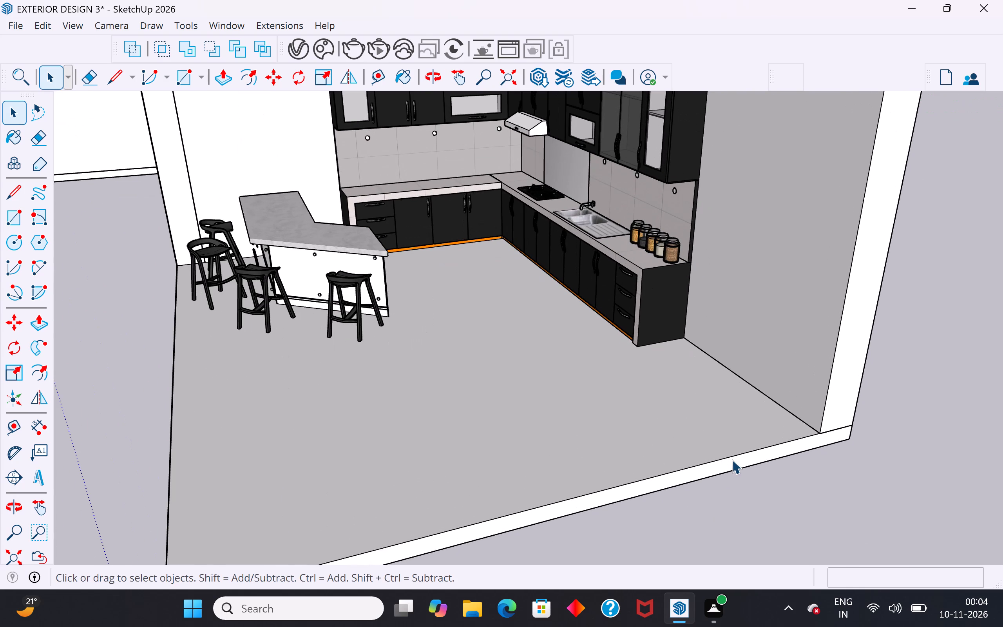
{"action": "left_click", "coordinate": [732, 460]}
{"action": "left_click", "coordinate": [734, 460]}
{"action": "double_click", "coordinate": [737, 462]}
{"action": "left_click", "coordinate": [739, 464]}
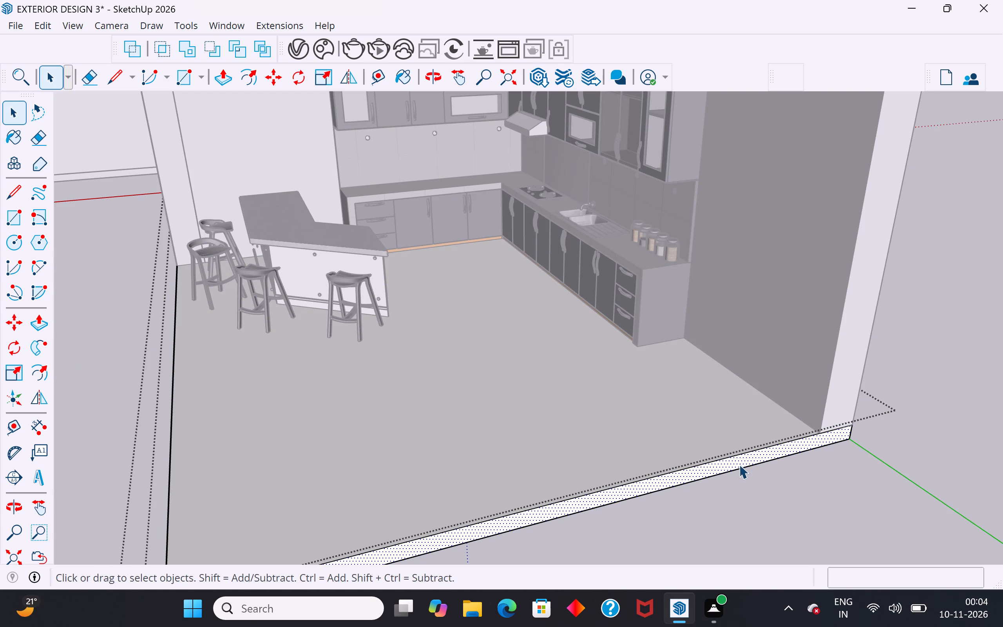
{"action": "left_click", "coordinate": [41, 326]}
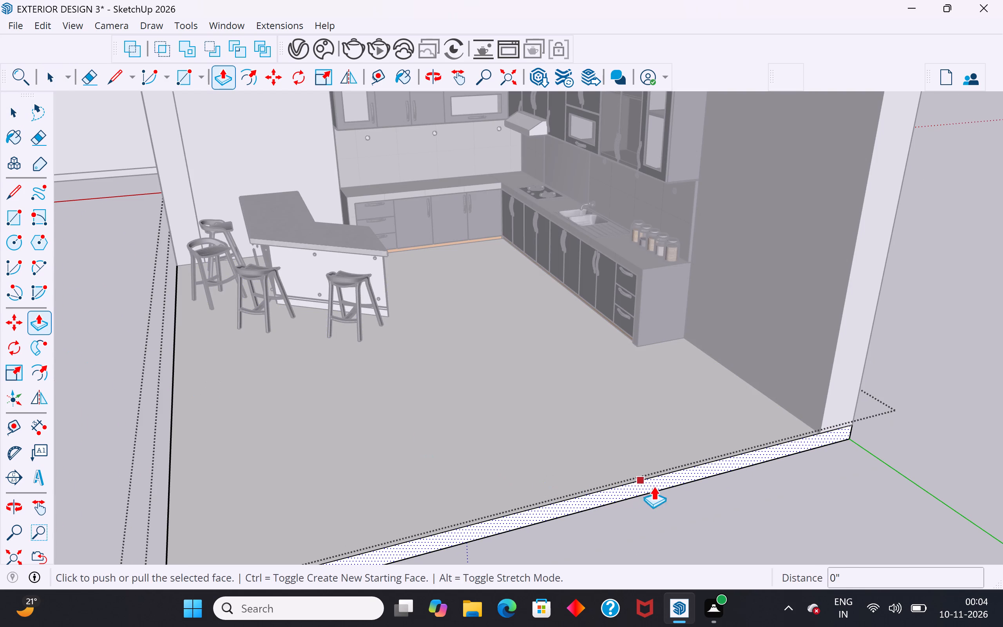
{"action": "left_click_drag", "start_coordinate": [695, 463], "coordinate": [691, 461]}
{"action": "left_click", "coordinate": [632, 337]}
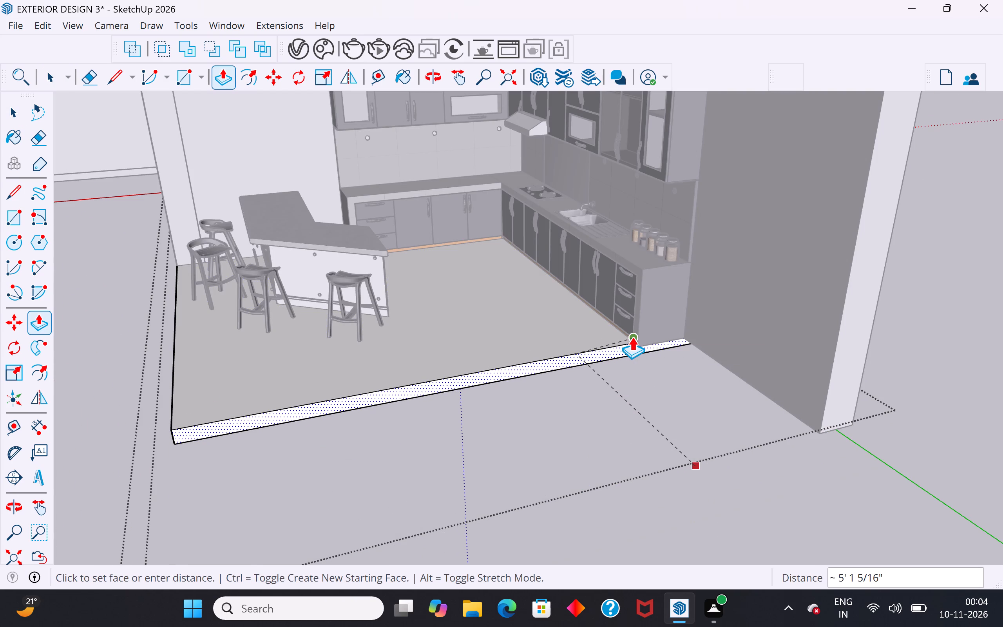
{"action": "left_click", "coordinate": [10, 111]}
{"action": "left_click", "coordinate": [444, 492]}
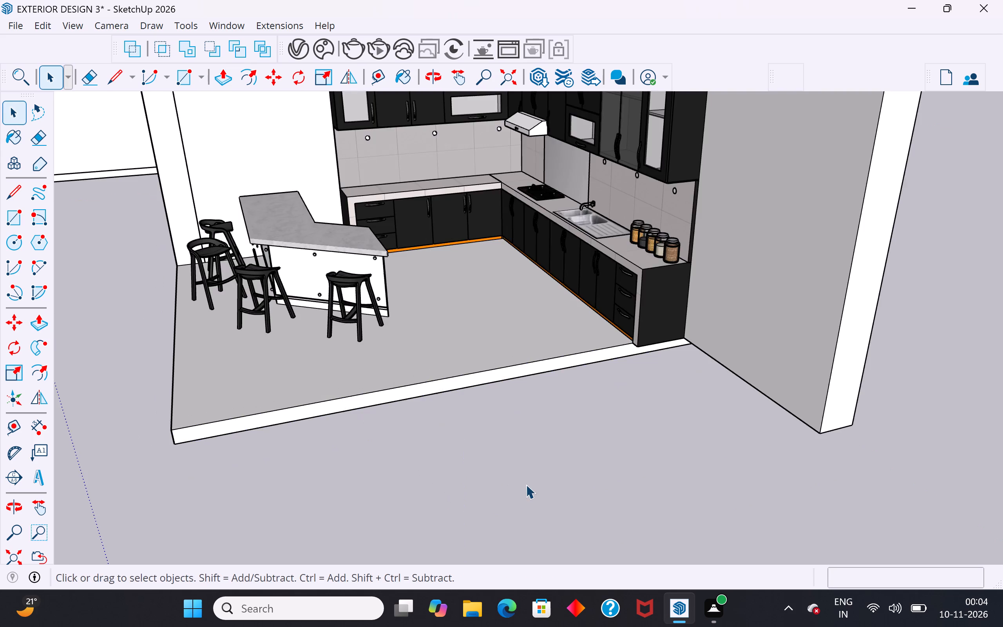
Push/Pull the end face of the long outer wall inward about 4' 10 9/16" to the end of the kitchen counter.
{"action": "scroll", "coordinate": [525, 484], "scroll_direction": "down", "scroll_amount": 6}
{"action": "middle_click_drag", "start_coordinate": [678, 368], "coordinate": [599, 187]}
{"action": "scroll", "coordinate": [596, 186], "scroll_direction": "up", "scroll_amount": 4}
{"action": "middle_click_drag", "start_coordinate": [581, 265], "coordinate": [554, 308]}
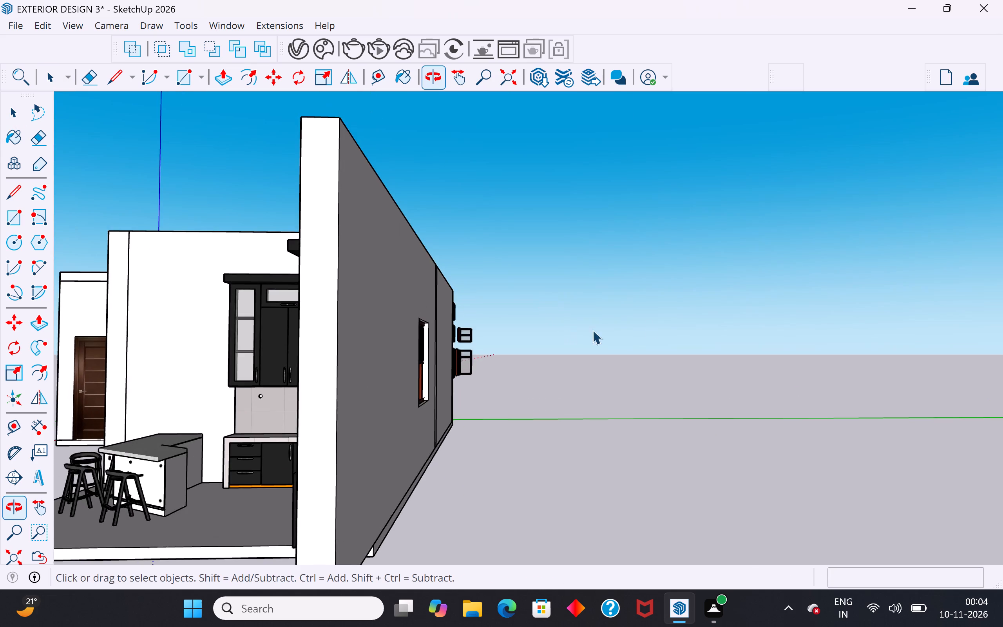
{"action": "scroll", "coordinate": [654, 321], "scroll_direction": "down", "scroll_amount": 5}
{"action": "scroll", "coordinate": [630, 338], "scroll_direction": "up", "scroll_amount": 1}
{"action": "middle_click_drag", "start_coordinate": [630, 339], "coordinate": [640, 370]}
{"action": "scroll", "coordinate": [555, 327], "scroll_direction": "down", "scroll_amount": 5}
{"action": "middle_click_drag", "start_coordinate": [542, 404], "coordinate": [671, 436]}
{"action": "scroll", "coordinate": [602, 410], "scroll_direction": "up", "scroll_amount": 10}
{"action": "left_click", "coordinate": [678, 435]}
{"action": "triple_click", "coordinate": [673, 429]}
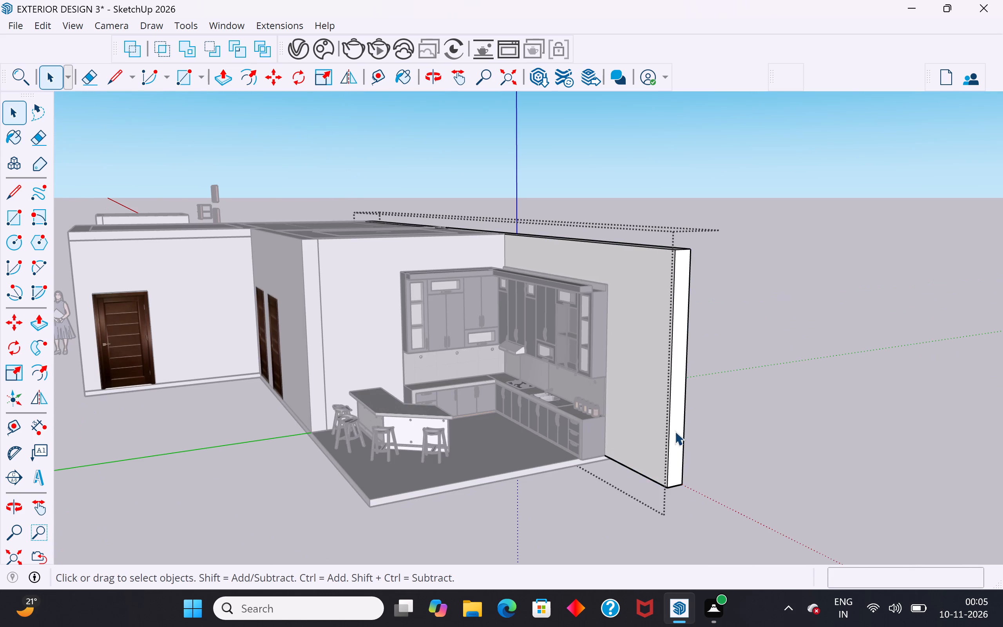
{"action": "left_click", "coordinate": [675, 438]}
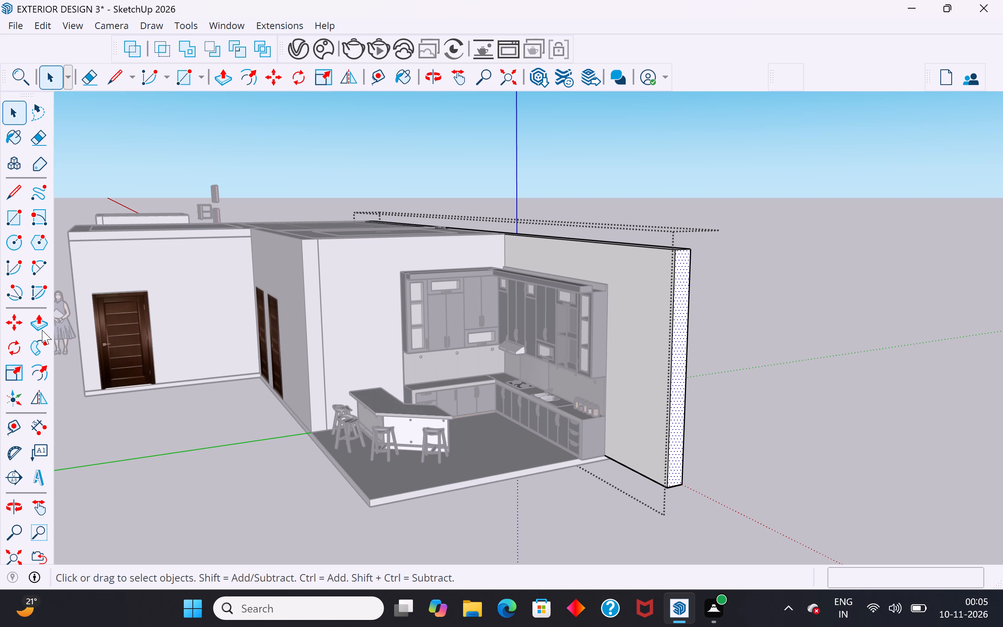
{"action": "left_click", "coordinate": [39, 324]}
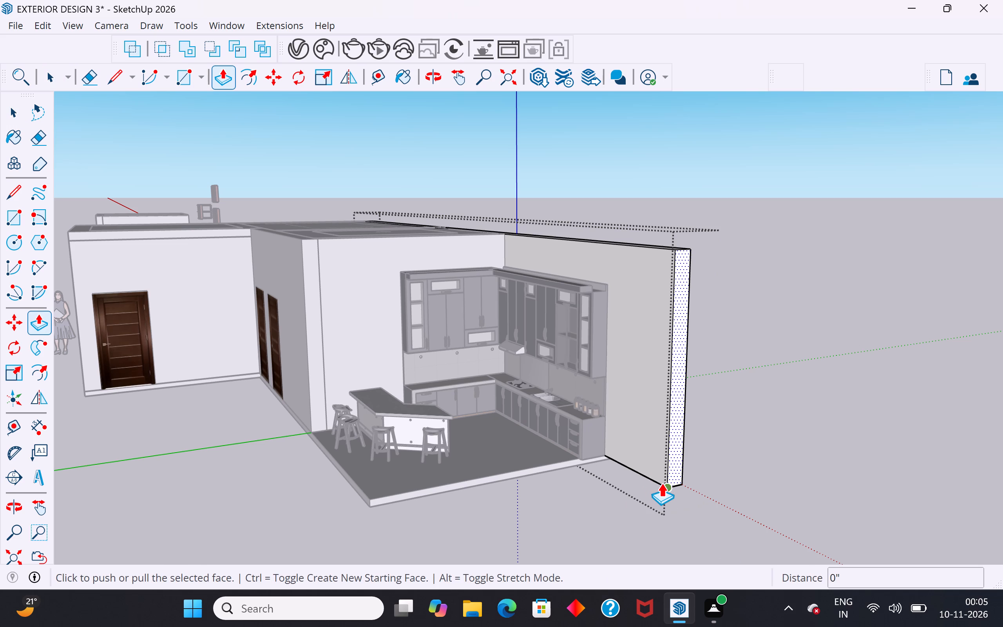
{"action": "left_click", "coordinate": [661, 483]}
{"action": "left_click", "coordinate": [599, 449]}
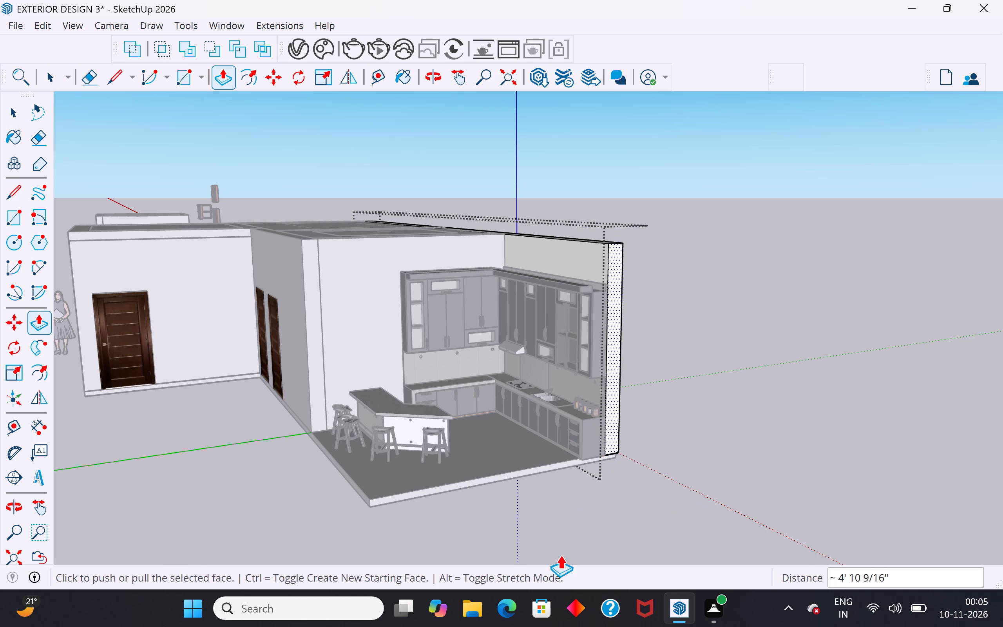
{"action": "left_click", "coordinate": [12, 119]}
{"action": "left_click", "coordinate": [225, 154]}
Push/Pull the kitchen floor slab's end face outward about 2 11/16", flush with the end corner of the outer wall.
{"action": "scroll", "coordinate": [614, 473], "scroll_direction": "up", "scroll_amount": 8}
{"action": "middle_click_drag", "start_coordinate": [606, 460], "coordinate": [536, 381]}
{"action": "scroll", "coordinate": [452, 297], "scroll_direction": "up", "scroll_amount": 3}
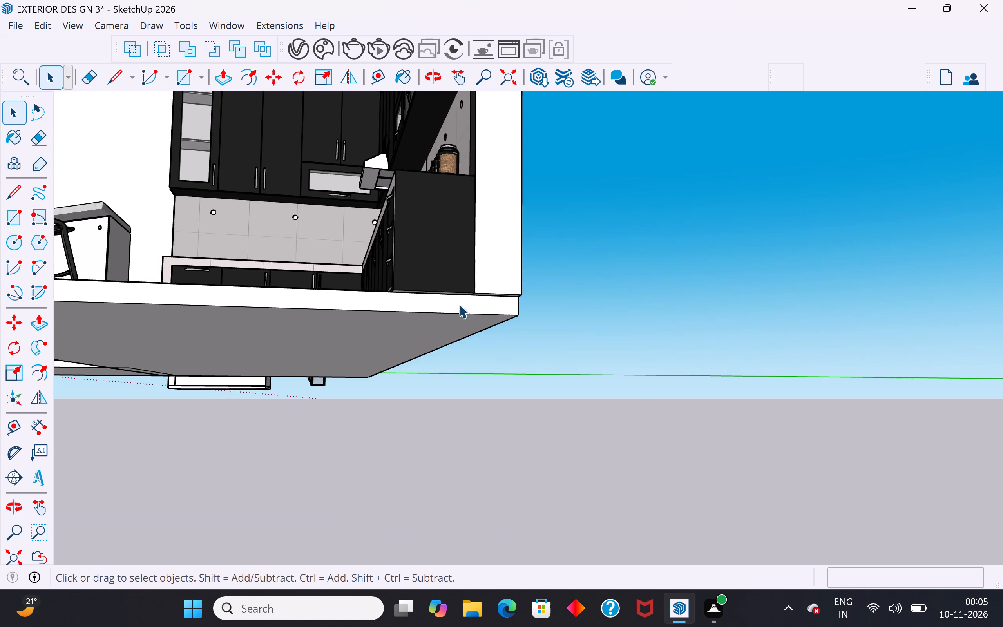
{"action": "middle_click_drag", "start_coordinate": [469, 318], "coordinate": [495, 355]}
{"action": "scroll", "coordinate": [503, 360], "scroll_direction": "up", "scroll_amount": 9}
{"action": "double_click", "coordinate": [525, 390]}
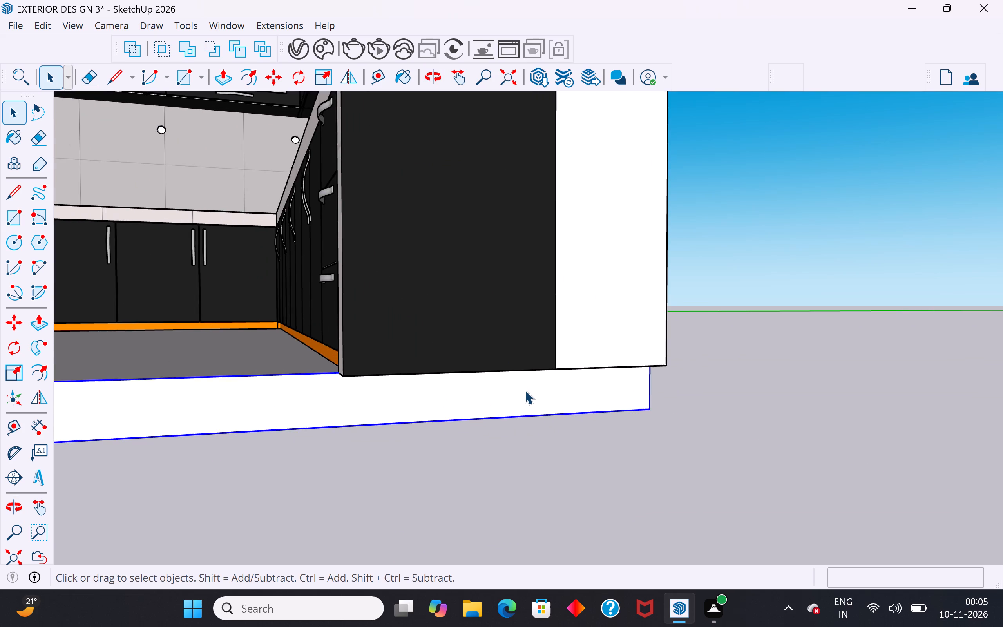
{"action": "double_click", "coordinate": [536, 386]}
{"action": "left_click", "coordinate": [569, 385]}
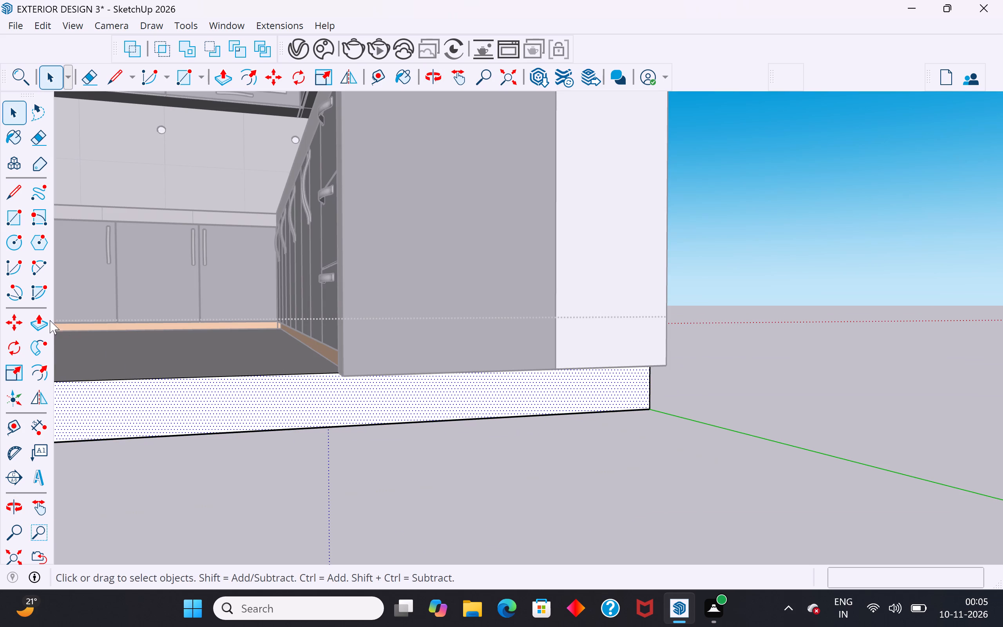
{"action": "left_click", "coordinate": [36, 321]}
{"action": "middle_click_drag", "start_coordinate": [635, 479], "coordinate": [288, 493]}
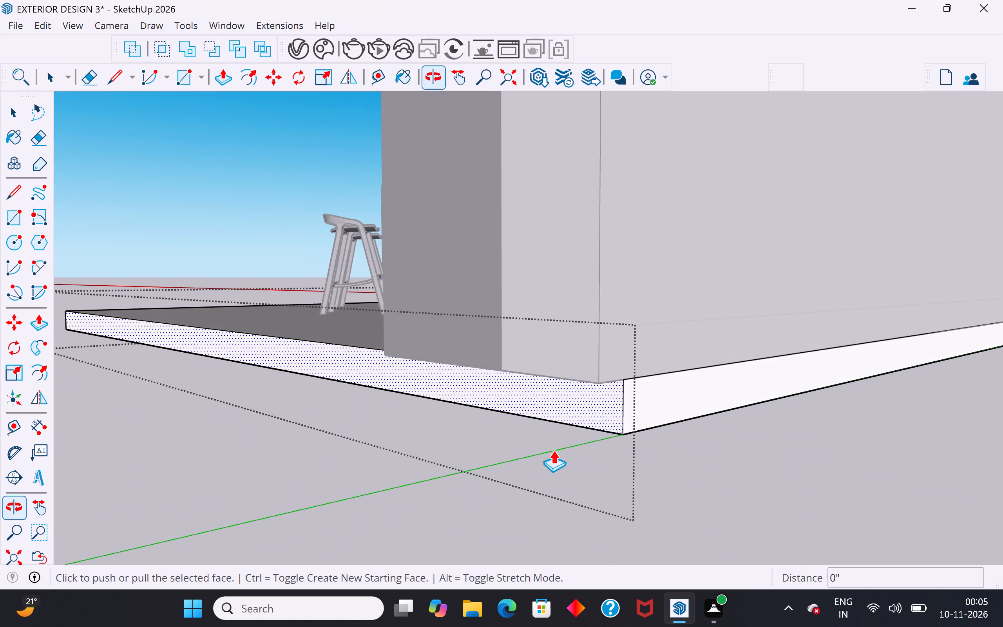
{"action": "left_click", "coordinate": [609, 398]}
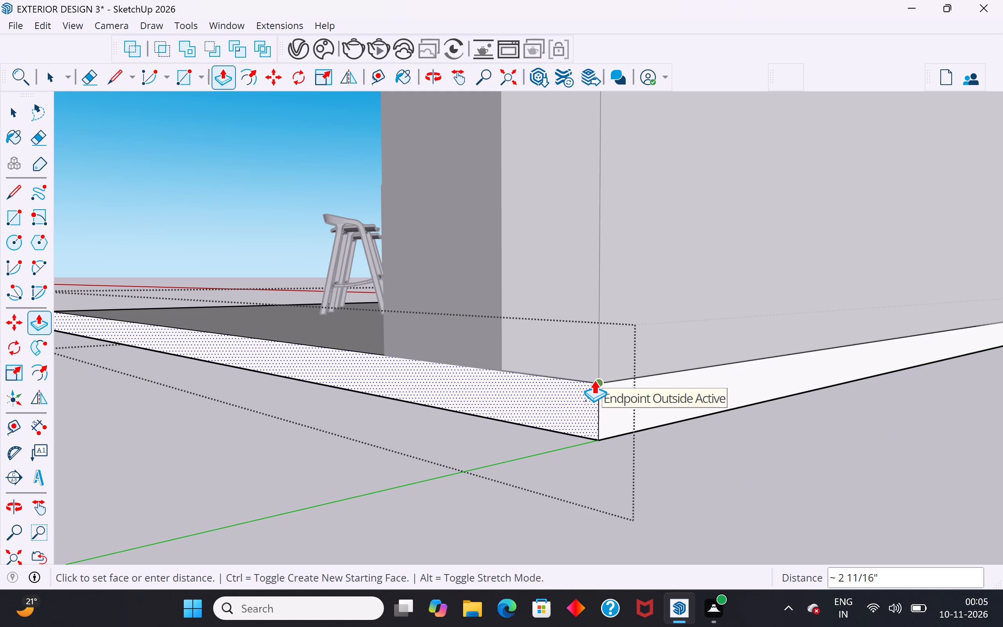
{"action": "left_click", "coordinate": [594, 380]}
{"action": "left_click", "coordinate": [16, 104]}
{"action": "left_click_drag", "start_coordinate": [138, 169], "coordinate": [165, 196]}
{"action": "scroll", "coordinate": [516, 338], "scroll_direction": "down", "scroll_amount": 13}
{"action": "left_click", "coordinate": [609, 483]}
{"action": "middle_click_drag", "start_coordinate": [410, 386], "coordinate": [648, 439]}
{"action": "scroll", "coordinate": [596, 428], "scroll_direction": "down", "scroll_amount": 10}
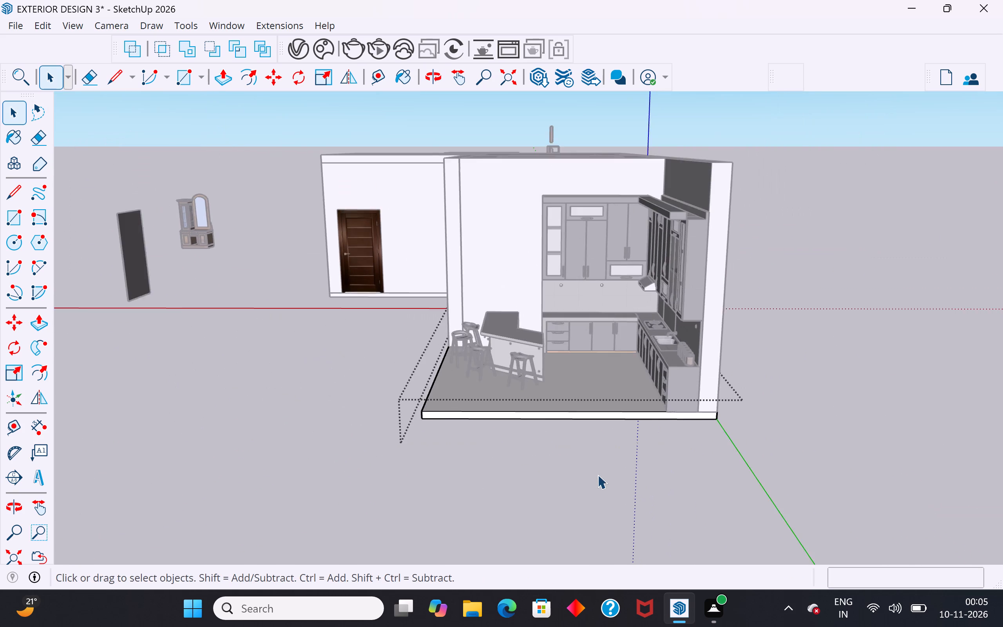
{"action": "left_click", "coordinate": [600, 480]}
Draw a 4" vertical line on the slab's long side face at the inner wall corner beside the two doors.
{"action": "scroll", "coordinate": [507, 465], "scroll_direction": "down", "scroll_amount": 5}
{"action": "middle_click_drag", "start_coordinate": [509, 476], "coordinate": [684, 524]}
{"action": "scroll", "coordinate": [585, 505], "scroll_direction": "down", "scroll_amount": 5}
{"action": "middle_click_drag", "start_coordinate": [593, 510], "coordinate": [665, 526]}
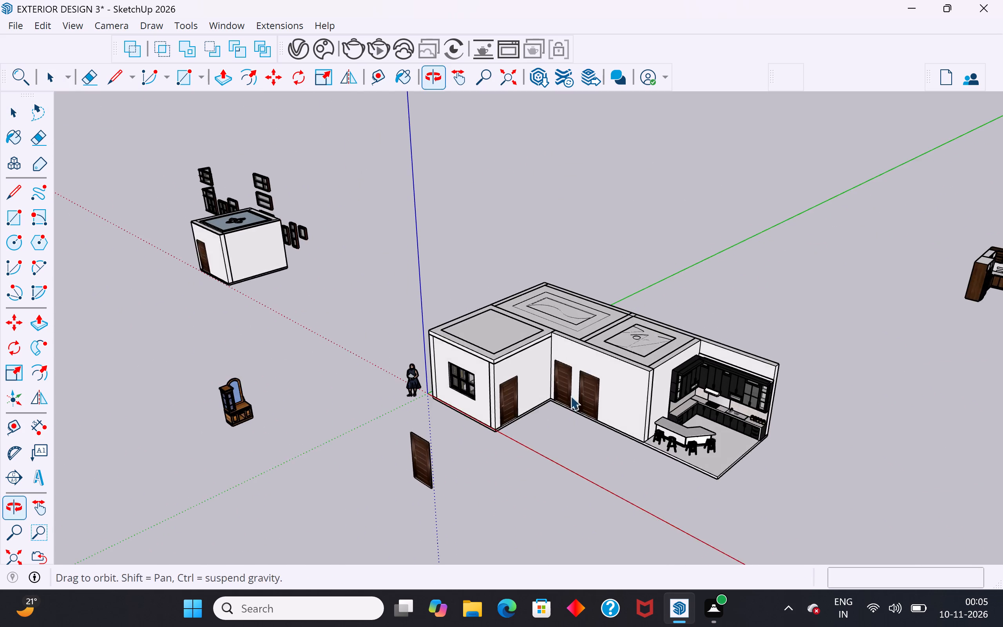
{"action": "scroll", "coordinate": [533, 391], "scroll_direction": "down", "scroll_amount": 4}
{"action": "scroll", "coordinate": [598, 437], "scroll_direction": "up", "scroll_amount": 12}
{"action": "middle_click_drag", "start_coordinate": [598, 427], "coordinate": [580, 374]}
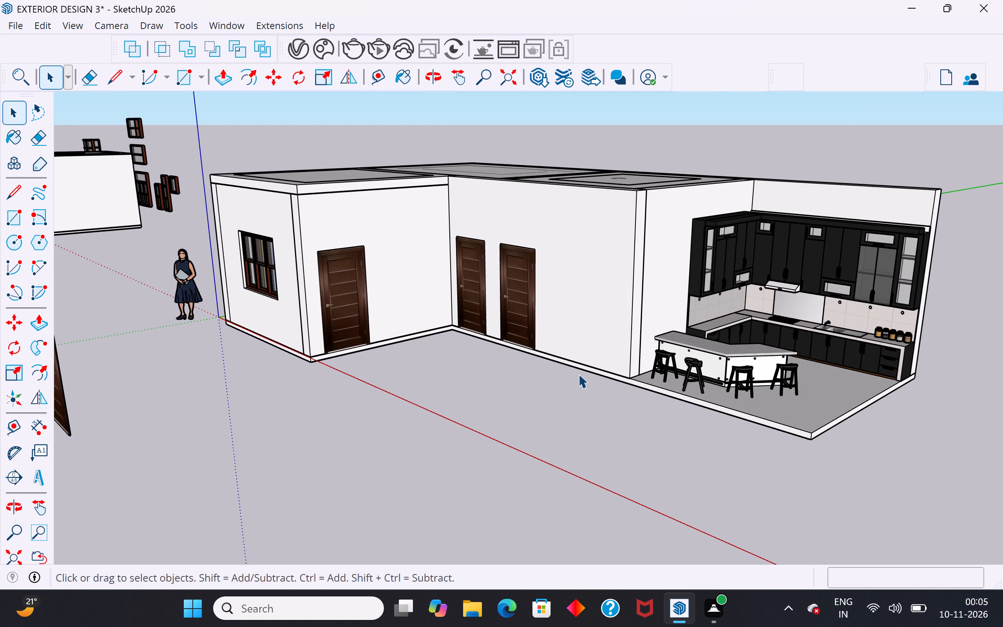
{"action": "scroll", "coordinate": [742, 425], "scroll_direction": "up", "scroll_amount": 4}
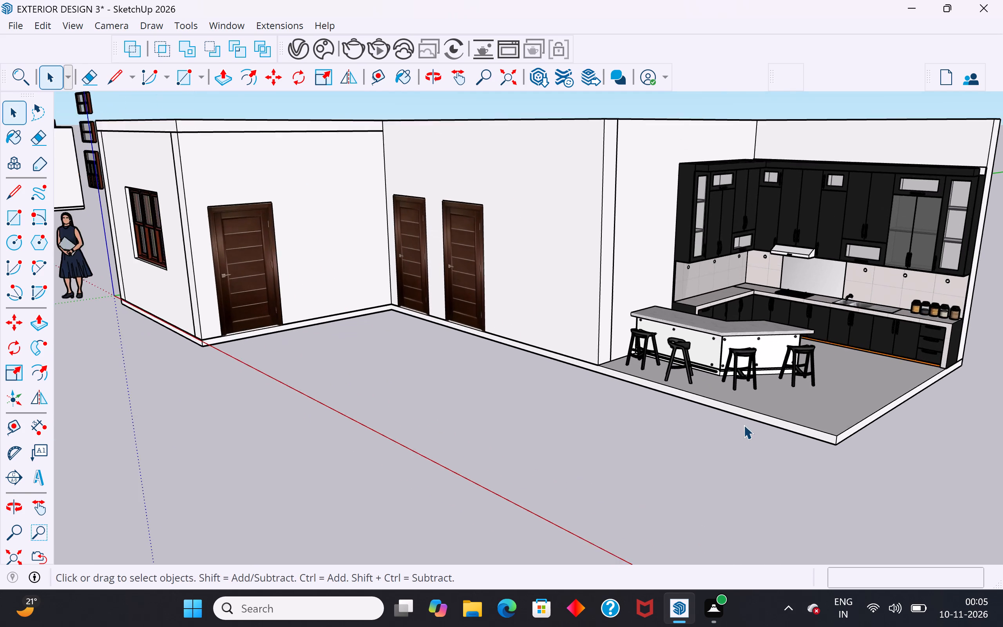
{"action": "scroll", "coordinate": [744, 425], "scroll_direction": "up", "scroll_amount": 2}
{"action": "left_click", "coordinate": [764, 416]}
{"action": "double_click", "coordinate": [781, 422]}
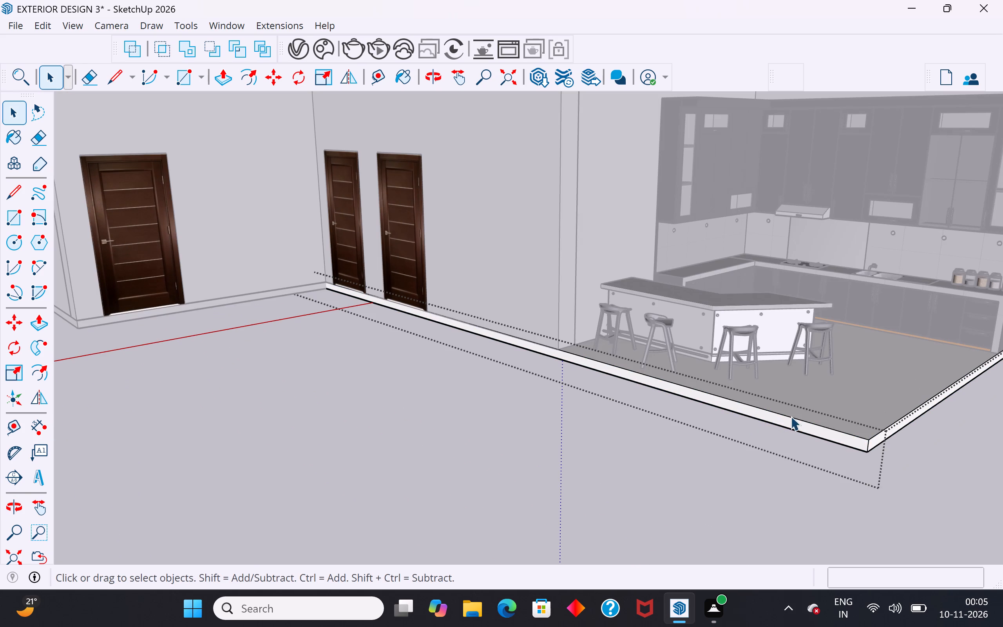
{"action": "left_click", "coordinate": [791, 416]}
{"action": "scroll", "coordinate": [350, 316], "scroll_direction": "up", "scroll_amount": 5}
{"action": "middle_click_drag", "start_coordinate": [295, 324], "coordinate": [590, 276]}
{"action": "scroll", "coordinate": [420, 262], "scroll_direction": "up", "scroll_amount": 2}
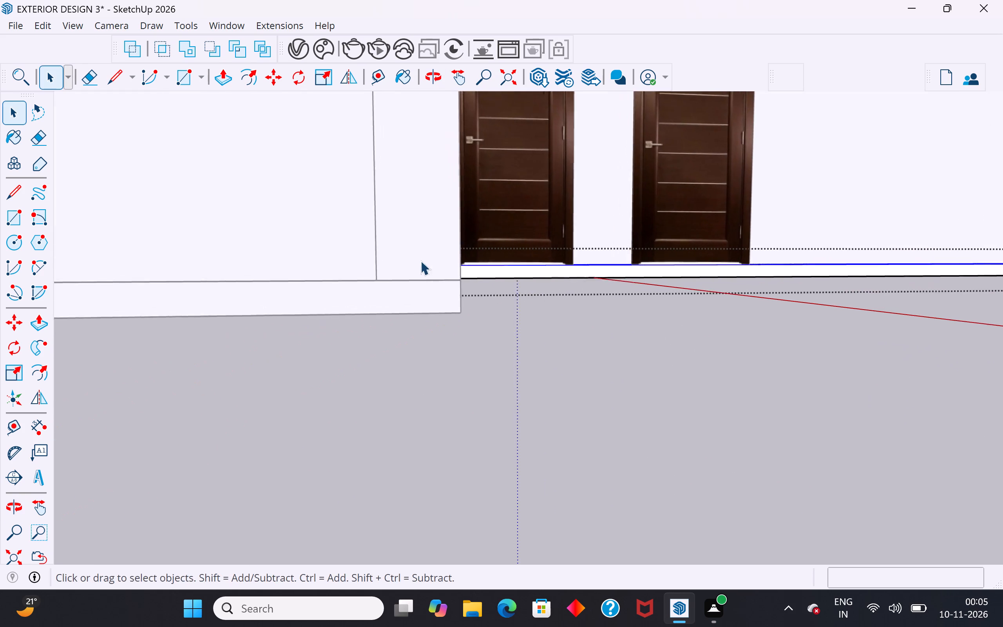
{"action": "scroll", "coordinate": [420, 261], "scroll_direction": "up", "scroll_amount": 2}
{"action": "middle_click_drag", "start_coordinate": [531, 296], "coordinate": [457, 292]}
{"action": "left_click_drag", "start_coordinate": [439, 315], "coordinate": [444, 317]}
{"action": "scroll", "coordinate": [680, 404], "scroll_direction": "down", "scroll_amount": 6}
{"action": "left_click", "coordinate": [363, 329]}
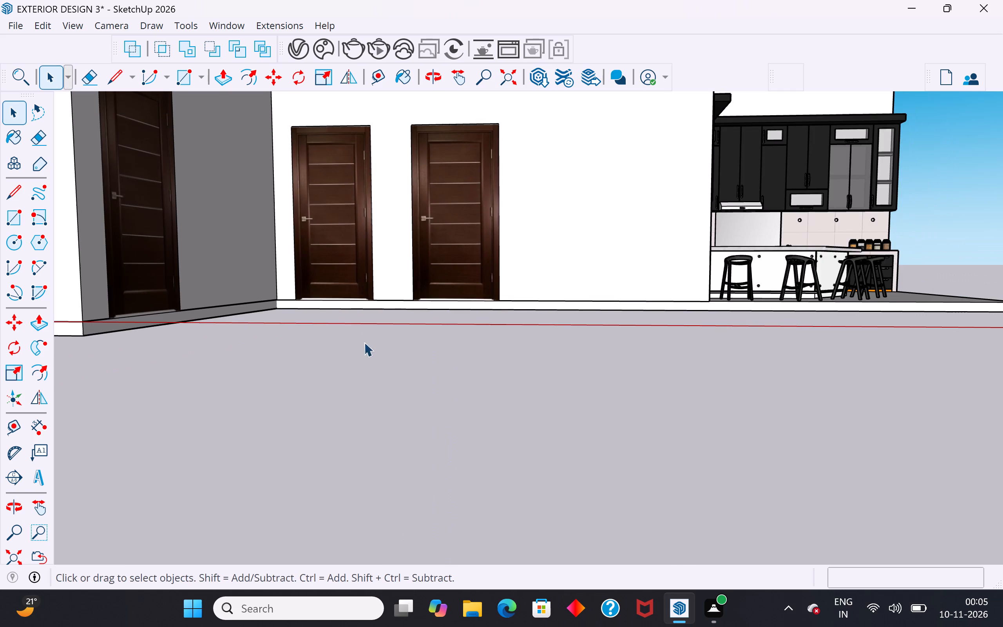
{"action": "scroll", "coordinate": [213, 296], "scroll_direction": "up", "scroll_amount": 13}
{"action": "left_click", "coordinate": [310, 298]}
{"action": "scroll", "coordinate": [304, 308], "scroll_direction": "up", "scroll_amount": 3}
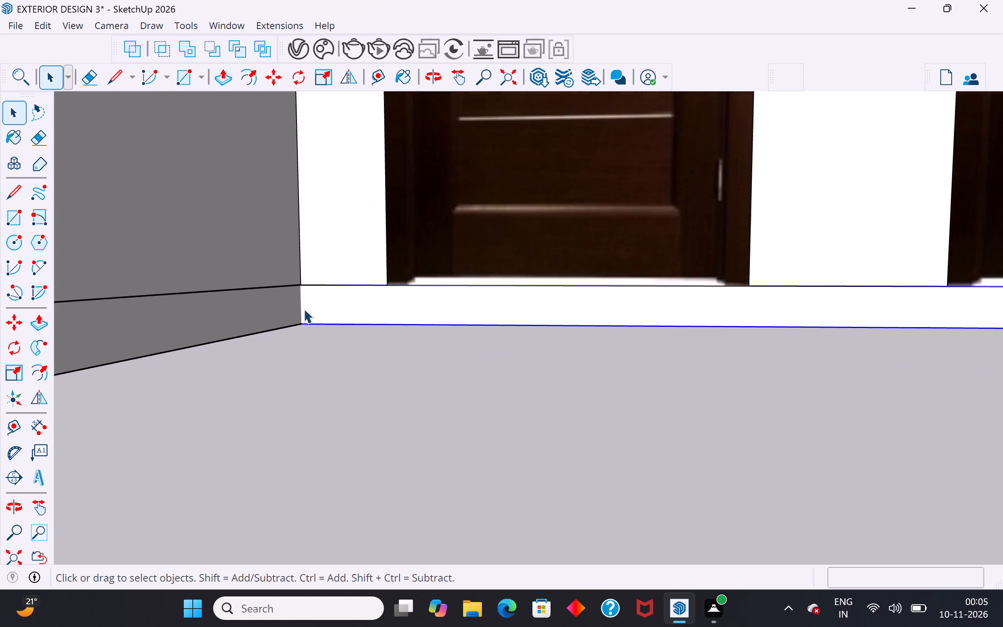
{"action": "scroll", "coordinate": [304, 309], "scroll_direction": "up", "scroll_amount": 5}
{"action": "triple_click", "coordinate": [327, 302]}
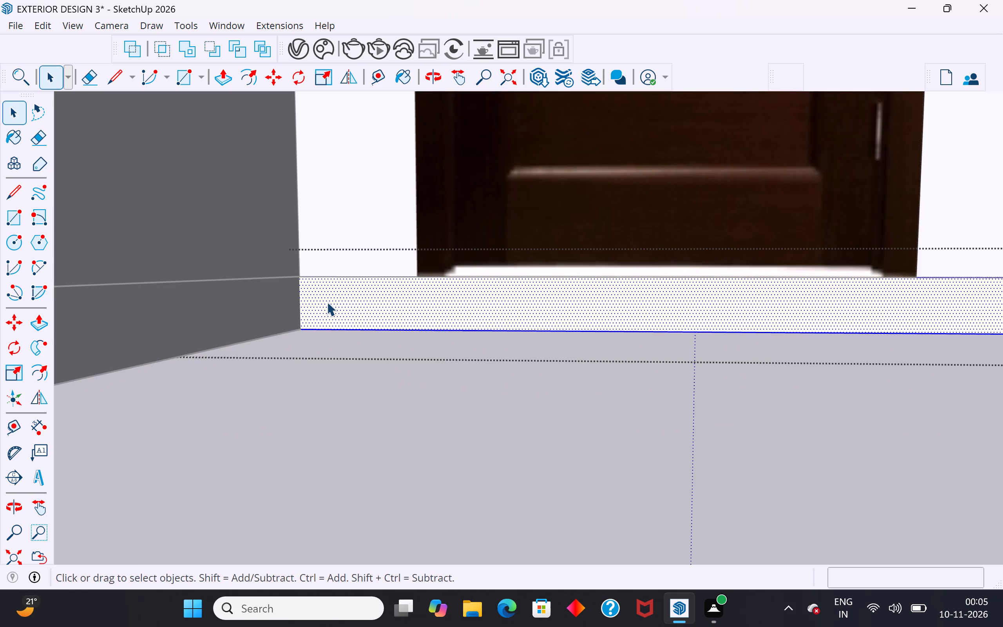
{"action": "left_click", "coordinate": [6, 190]}
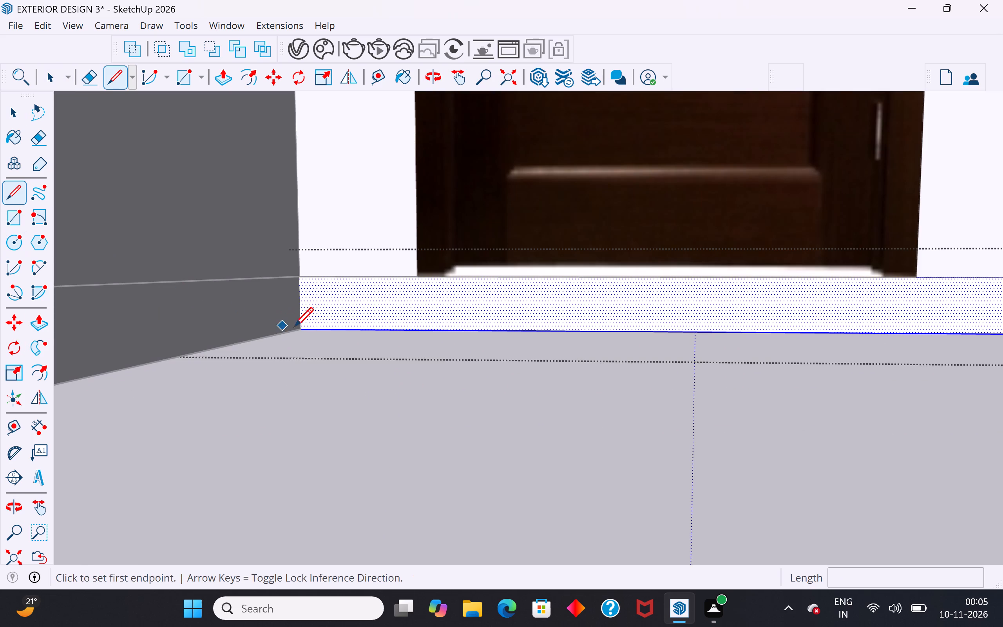
{"action": "left_click", "coordinate": [303, 331]}
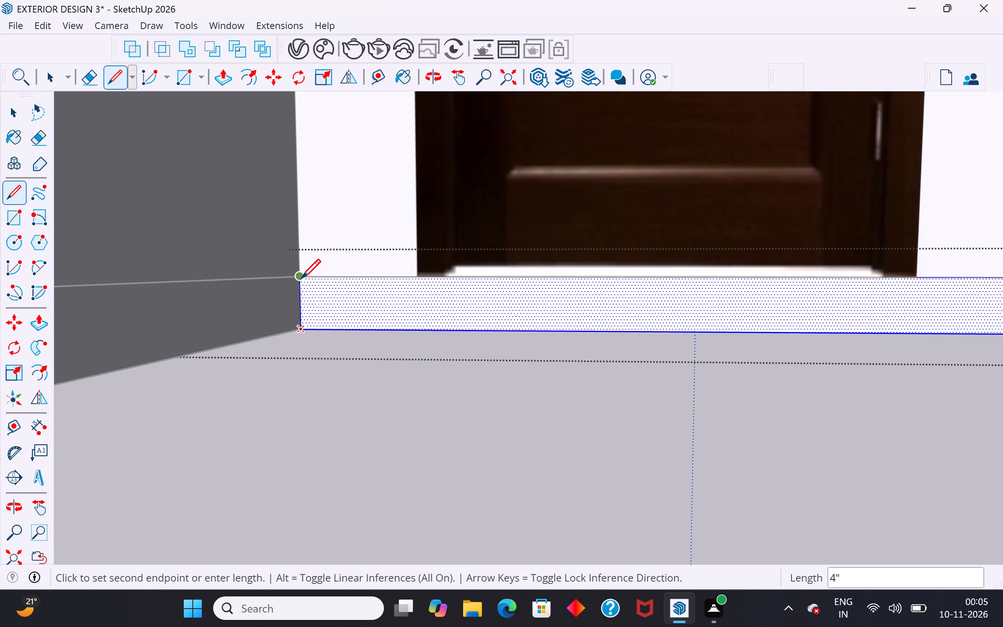
{"action": "left_click", "coordinate": [301, 280]}
{"action": "left_click", "coordinate": [13, 112]}
{"action": "left_click", "coordinate": [508, 463]}
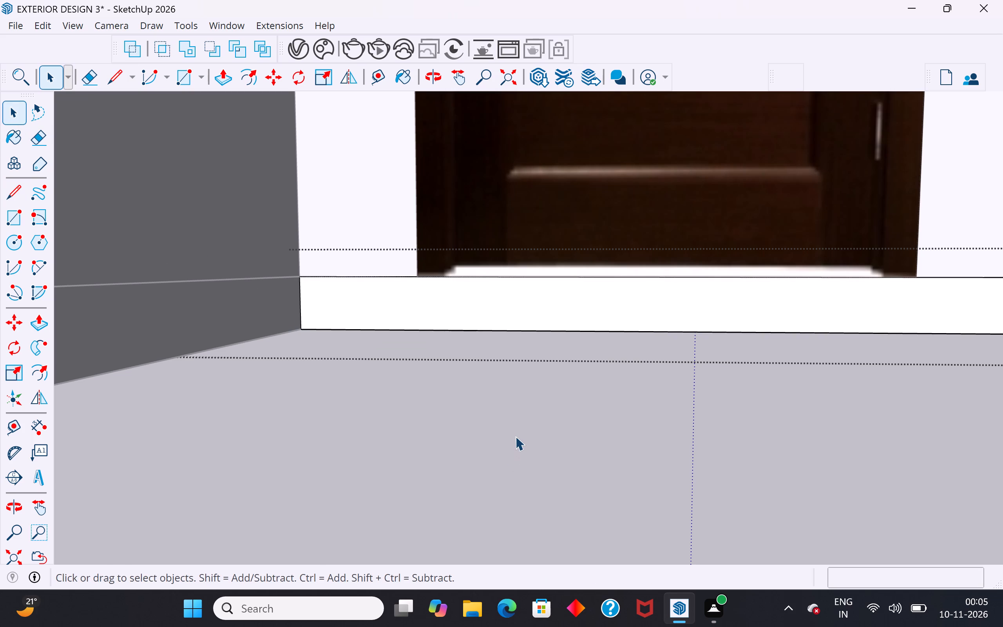
Push/Pull the slab's long side face below the two doors outward 11' 2" to the outer corner of the projecting front room.
{"action": "scroll", "coordinate": [515, 436], "scroll_direction": "down", "scroll_amount": 20}
{"action": "scroll", "coordinate": [515, 436], "scroll_direction": "down", "scroll_amount": 11}
{"action": "scroll", "coordinate": [529, 406], "scroll_direction": "down", "scroll_amount": 3}
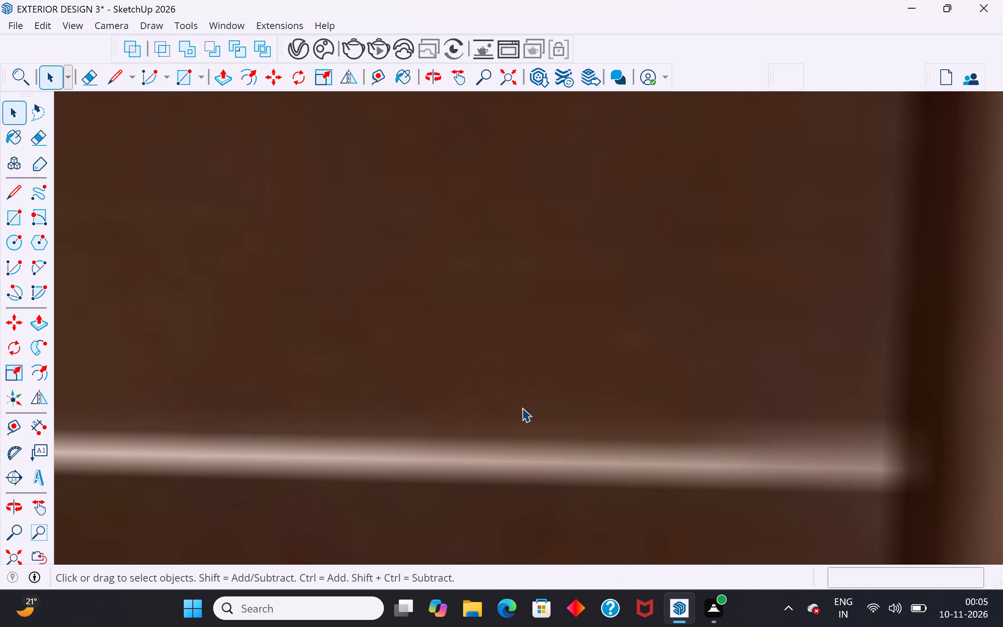
{"action": "scroll", "coordinate": [522, 408], "scroll_direction": "down", "scroll_amount": 2}
{"action": "middle_click_drag", "start_coordinate": [615, 401], "coordinate": [367, 383]}
{"action": "scroll", "coordinate": [368, 379], "scroll_direction": "down", "scroll_amount": 20}
{"action": "scroll", "coordinate": [368, 379], "scroll_direction": "down", "scroll_amount": 8}
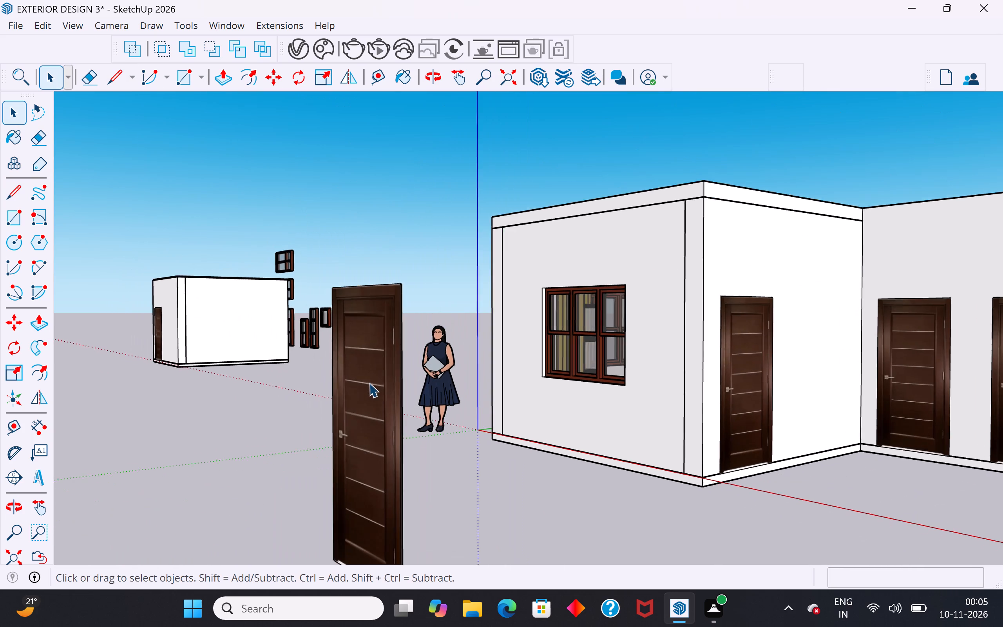
{"action": "left_click", "coordinate": [643, 474]}
{"action": "scroll", "coordinate": [467, 433], "scroll_direction": "down", "scroll_amount": 6}
{"action": "left_click", "coordinate": [611, 524]}
{"action": "scroll", "coordinate": [592, 227], "scroll_direction": "down", "scroll_amount": 5}
{"action": "middle_click_drag", "start_coordinate": [662, 500], "coordinate": [653, 527]}
{"action": "scroll", "coordinate": [649, 335], "scroll_direction": "up", "scroll_amount": 8}
{"action": "middle_click_drag", "start_coordinate": [655, 356], "coordinate": [641, 413]}
{"action": "scroll", "coordinate": [608, 262], "scroll_direction": "down", "scroll_amount": 6}
{"action": "middle_click_drag", "start_coordinate": [608, 383], "coordinate": [593, 437]}
{"action": "scroll", "coordinate": [594, 436], "scroll_direction": "up", "scroll_amount": 8}
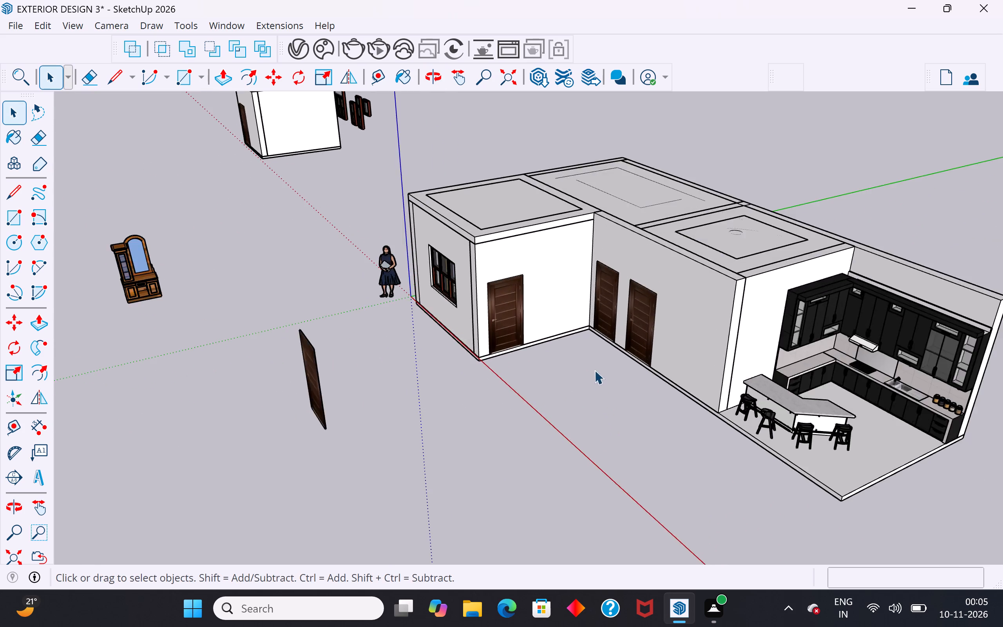
{"action": "scroll", "coordinate": [594, 370], "scroll_direction": "up", "scroll_amount": 7}
{"action": "left_click", "coordinate": [683, 324]}
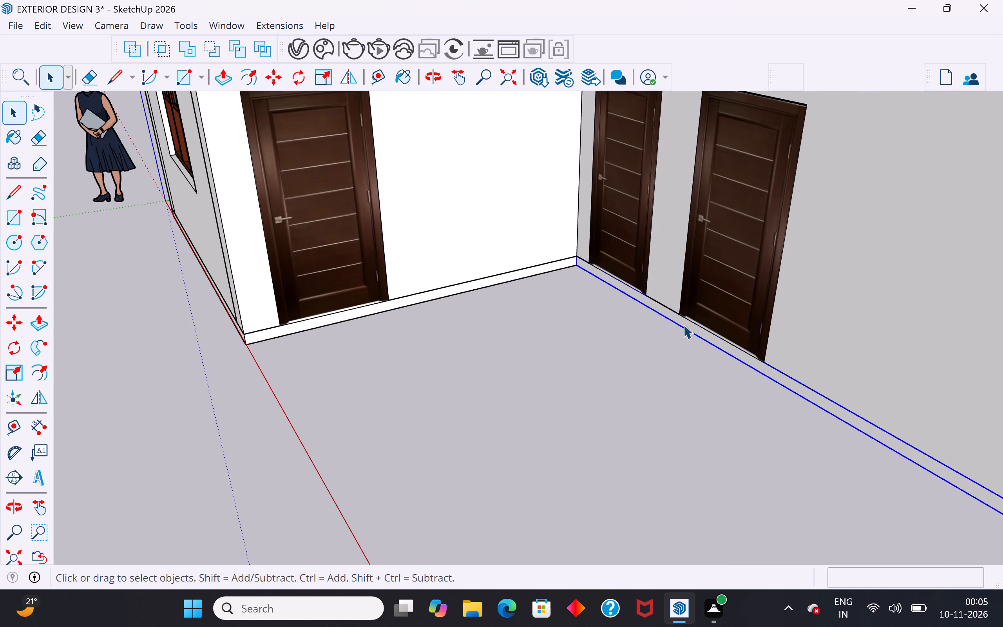
{"action": "left_click", "coordinate": [684, 323]}
{"action": "left_click", "coordinate": [684, 323]}
{"action": "scroll", "coordinate": [677, 323], "scroll_direction": "up", "scroll_amount": 7}
{"action": "left_click", "coordinate": [682, 319]}
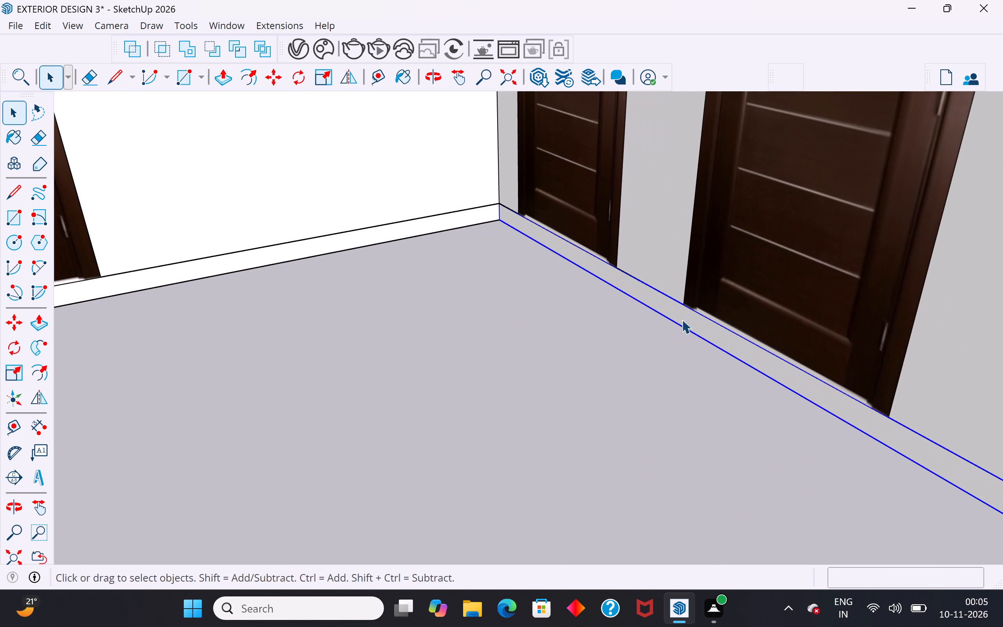
{"action": "left_click", "coordinate": [691, 313]}
{"action": "triple_click", "coordinate": [682, 318]}
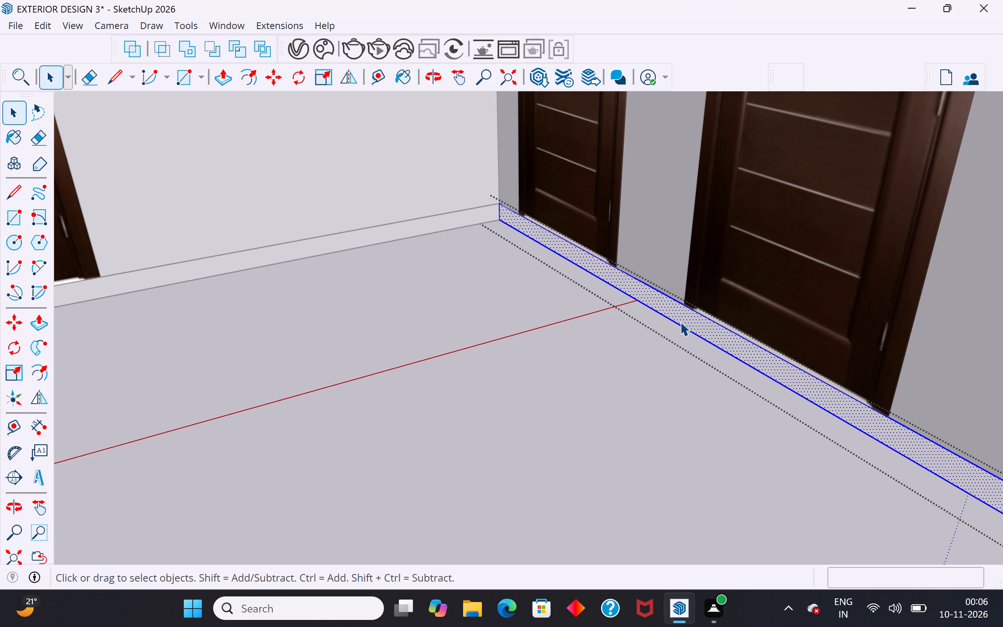
{"action": "left_click", "coordinate": [44, 325]}
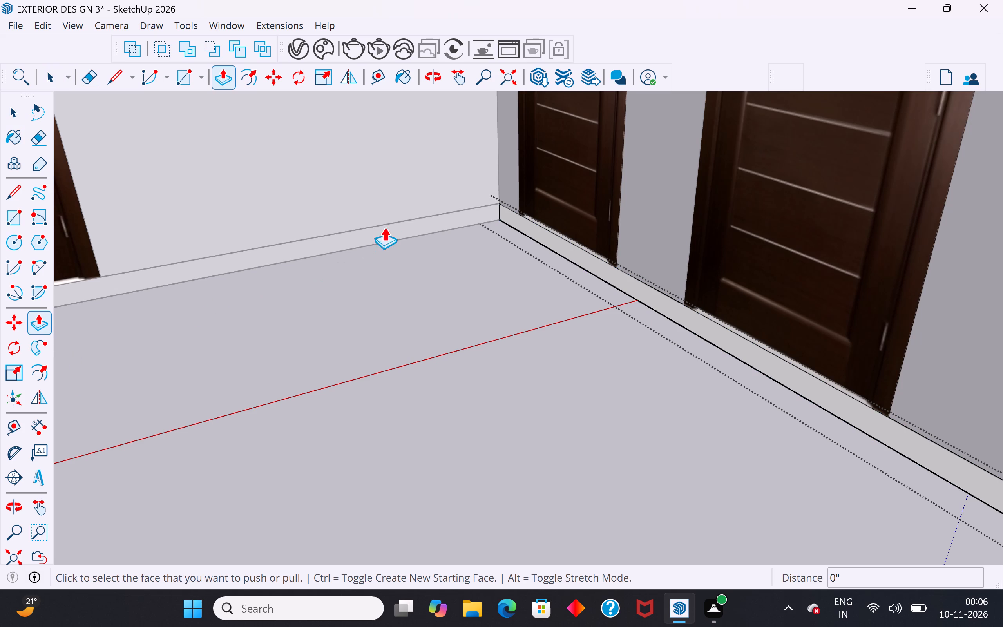
{"action": "left_click_drag", "start_coordinate": [516, 218], "coordinate": [529, 222]}
{"action": "scroll", "coordinate": [755, 311], "scroll_direction": "down", "scroll_amount": 9}
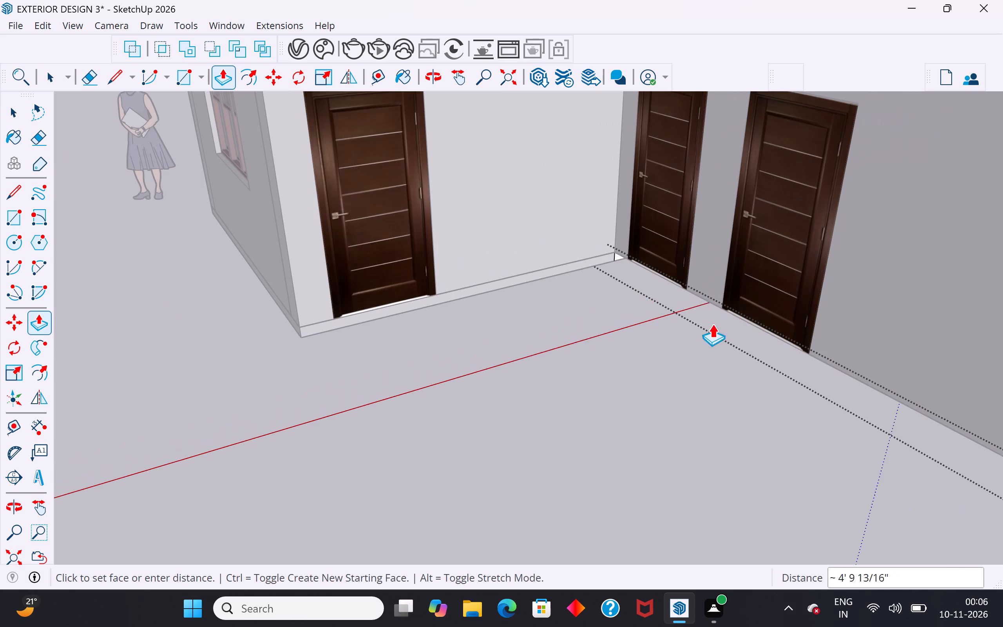
{"action": "left_click", "coordinate": [301, 329]}
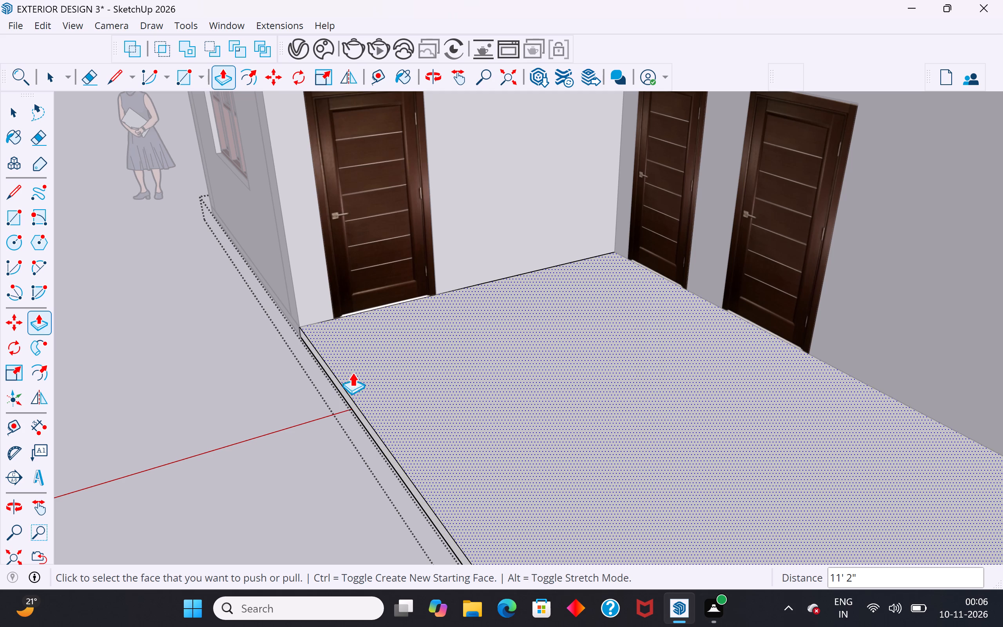
{"action": "left_click", "coordinate": [10, 106]}
{"action": "left_click", "coordinate": [170, 323]}
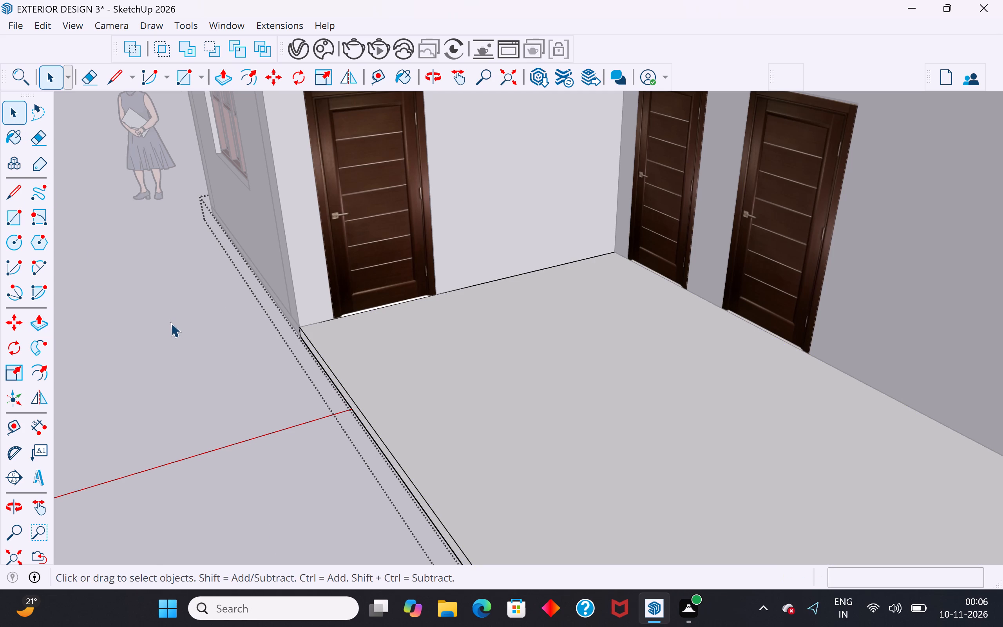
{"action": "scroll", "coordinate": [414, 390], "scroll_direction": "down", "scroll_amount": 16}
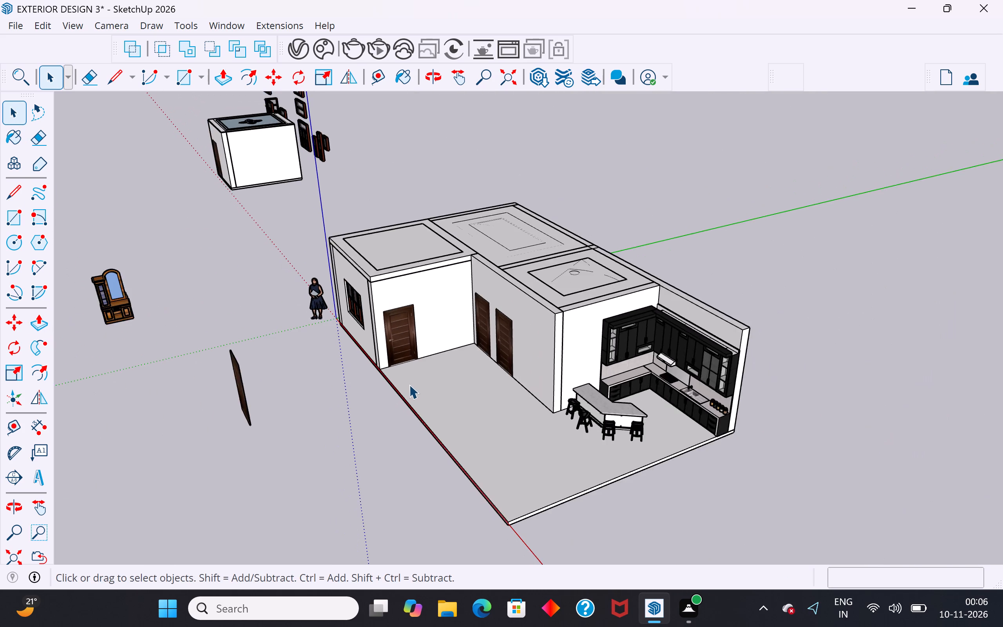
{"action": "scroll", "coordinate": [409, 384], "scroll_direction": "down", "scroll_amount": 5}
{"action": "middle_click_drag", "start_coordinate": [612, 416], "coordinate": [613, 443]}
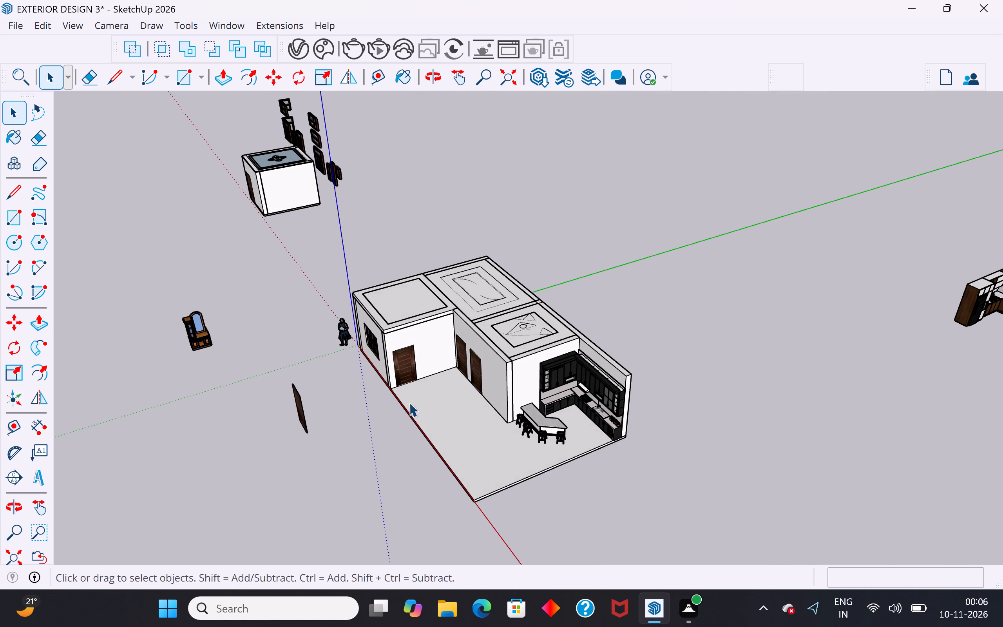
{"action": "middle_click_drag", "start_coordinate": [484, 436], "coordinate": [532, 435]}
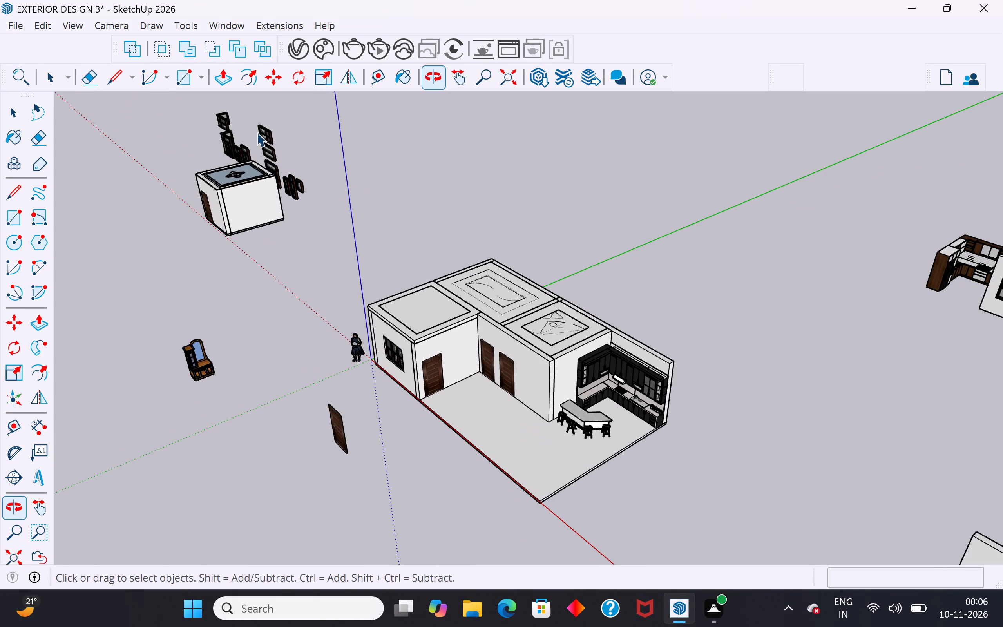
Search the 3D Warehouse for "bathroom set".
{"action": "left_click", "coordinate": [228, 25]}
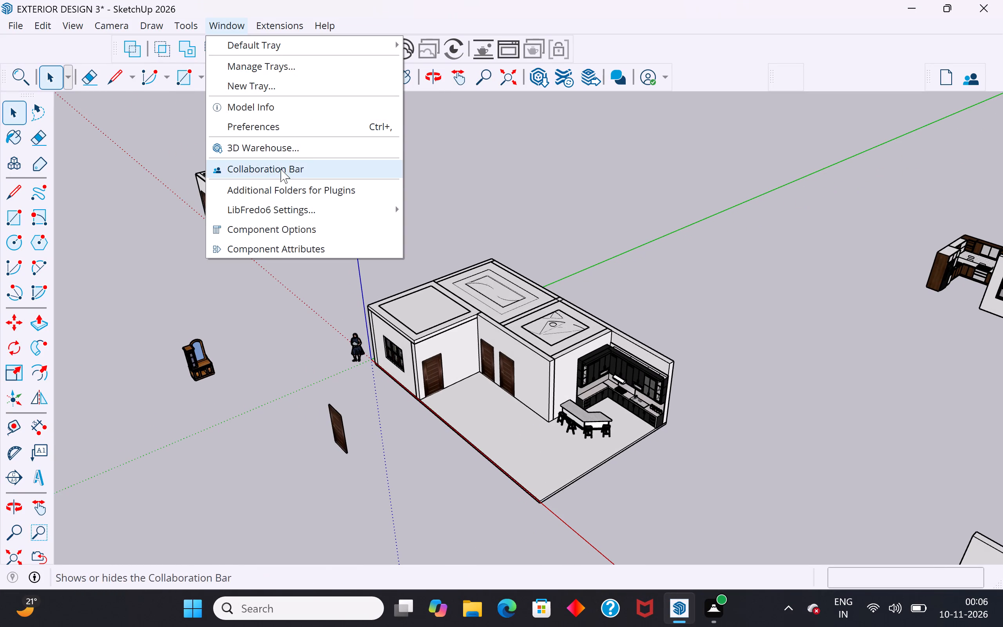
{"action": "left_click", "coordinate": [311, 148]}
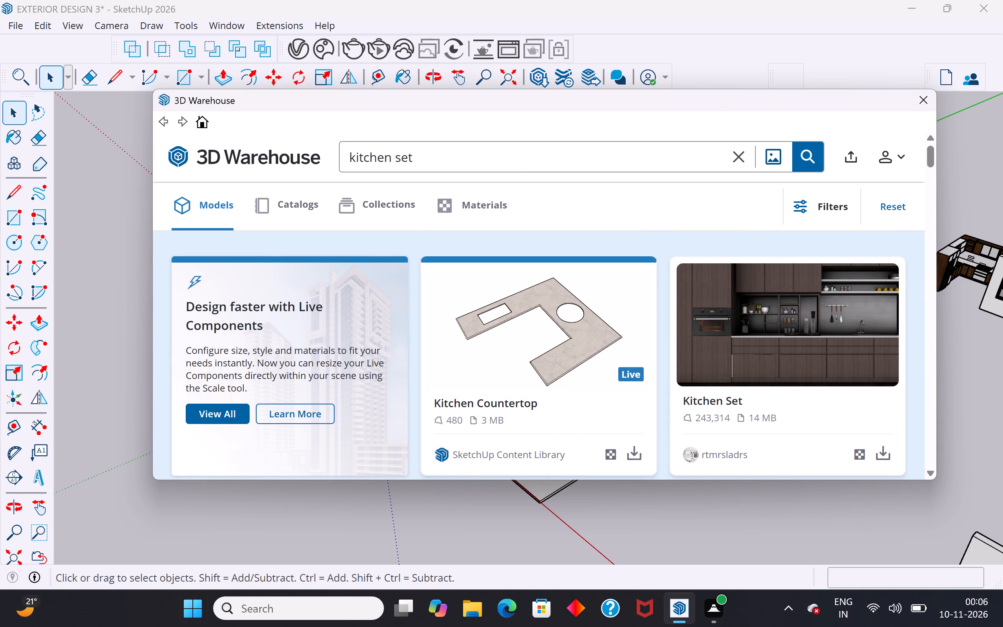
{"action": "left_click", "coordinate": [737, 158]}
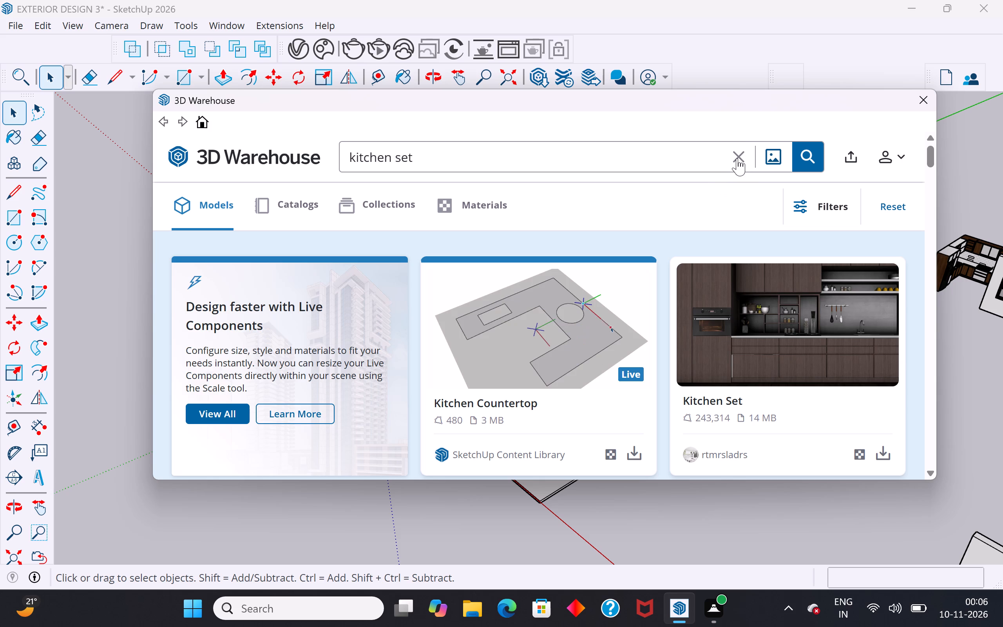
{"action": "left_click", "coordinate": [691, 148]}
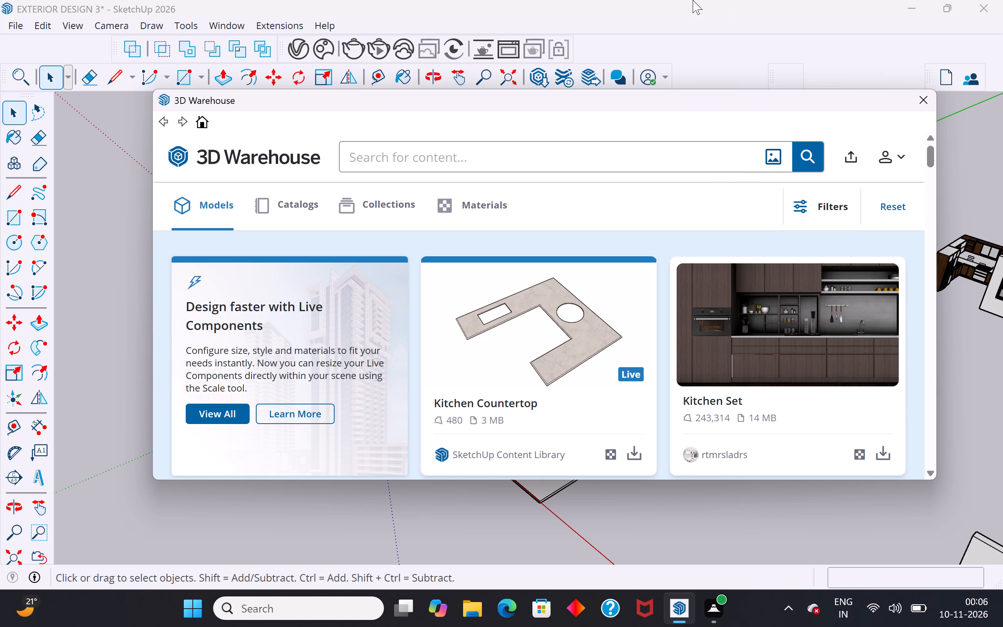
{"action": "key", "text": "b"}
{"action": "key", "text": "a"}
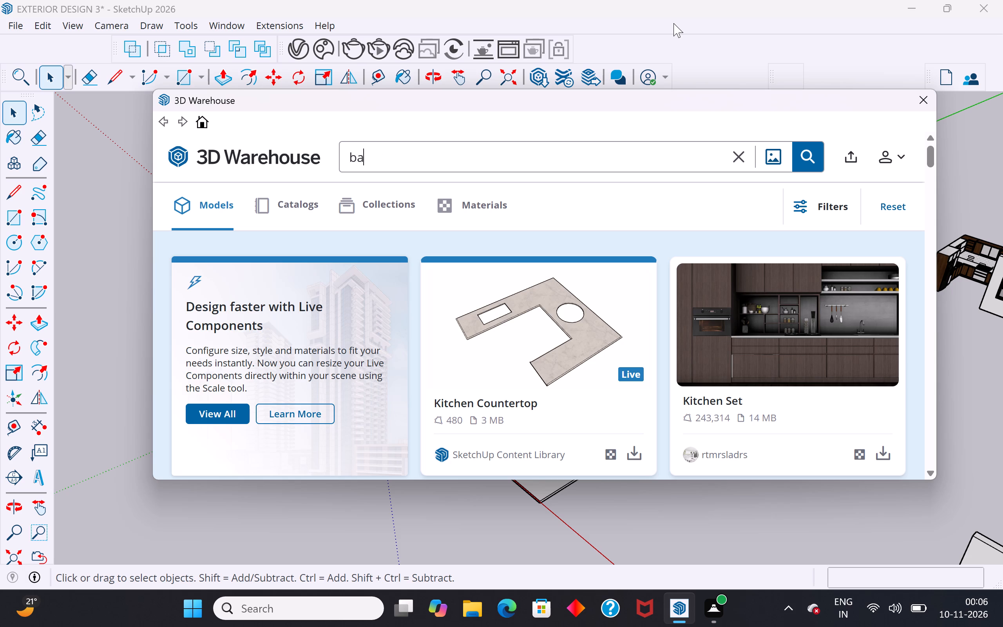
{"action": "key", "text": "t"}
{"action": "key", "text": "h"}
{"action": "key", "text": "r"}
{"action": "key", "text": "o"}
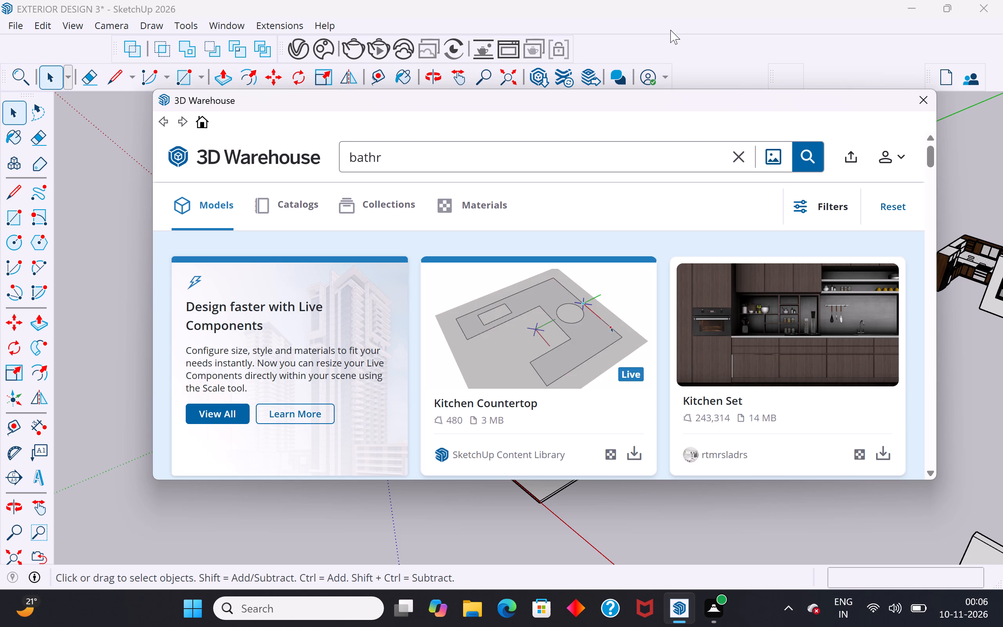
{"action": "type", "text": "om"}
{"action": "key", "text": "space"}
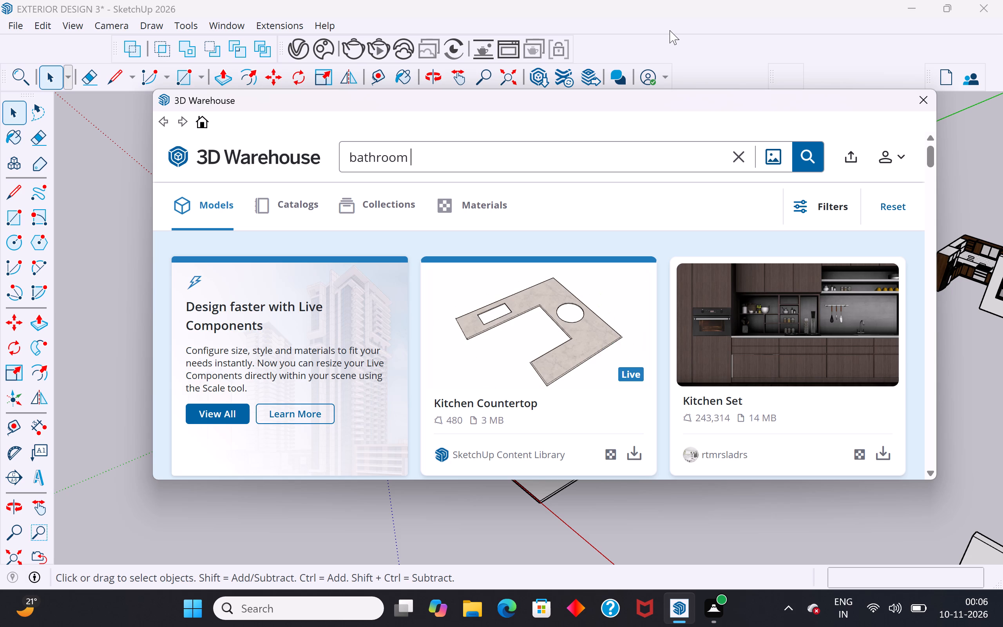
{"action": "type", "text": "se"}
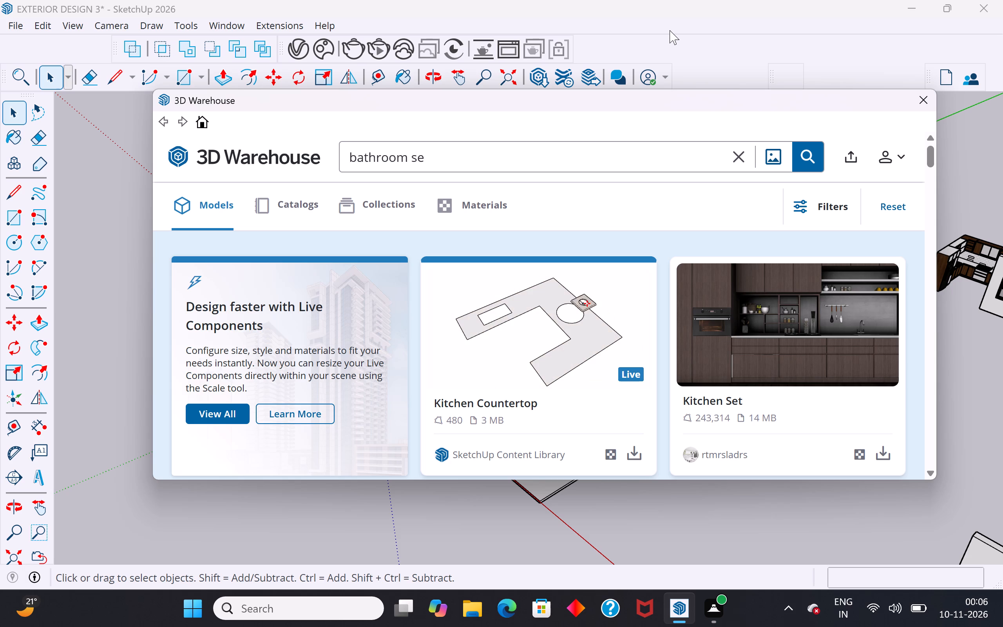
{"action": "type", "text": "t"}
{"action": "key", "text": "space"}
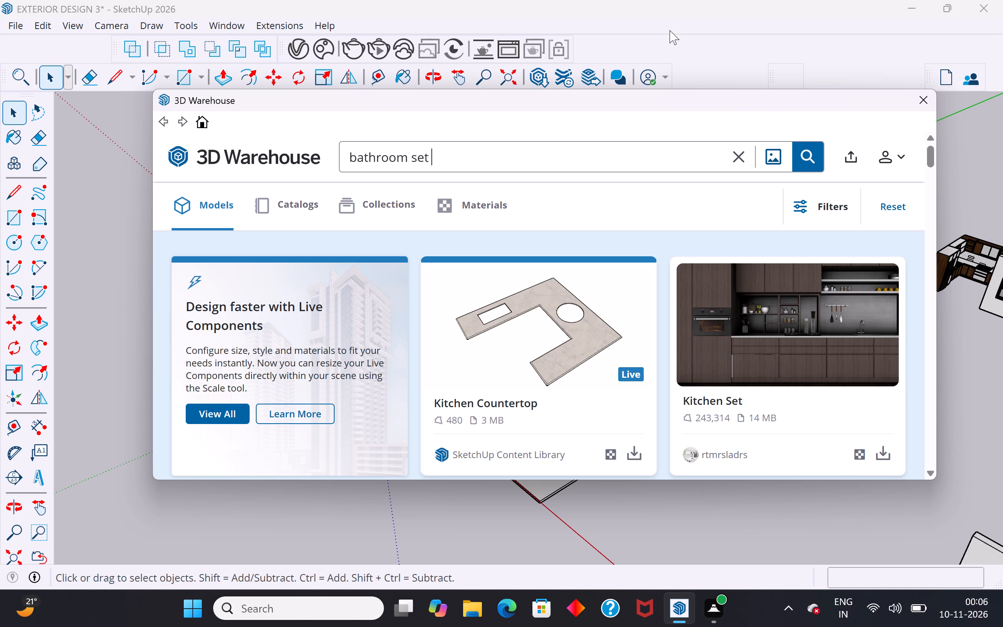
{"action": "left_click", "coordinate": [803, 165]}
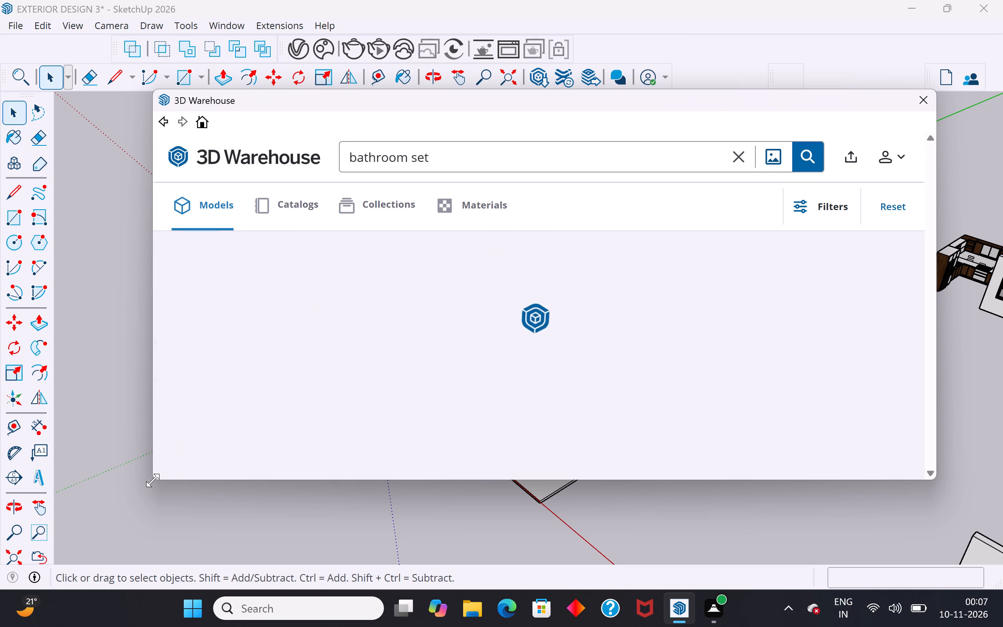
Enlarge the 3D Warehouse window and browse the bathroom set models for a complete furnished bathroom.
{"action": "left_click_drag", "start_coordinate": [149, 479], "coordinate": [139, 507]}
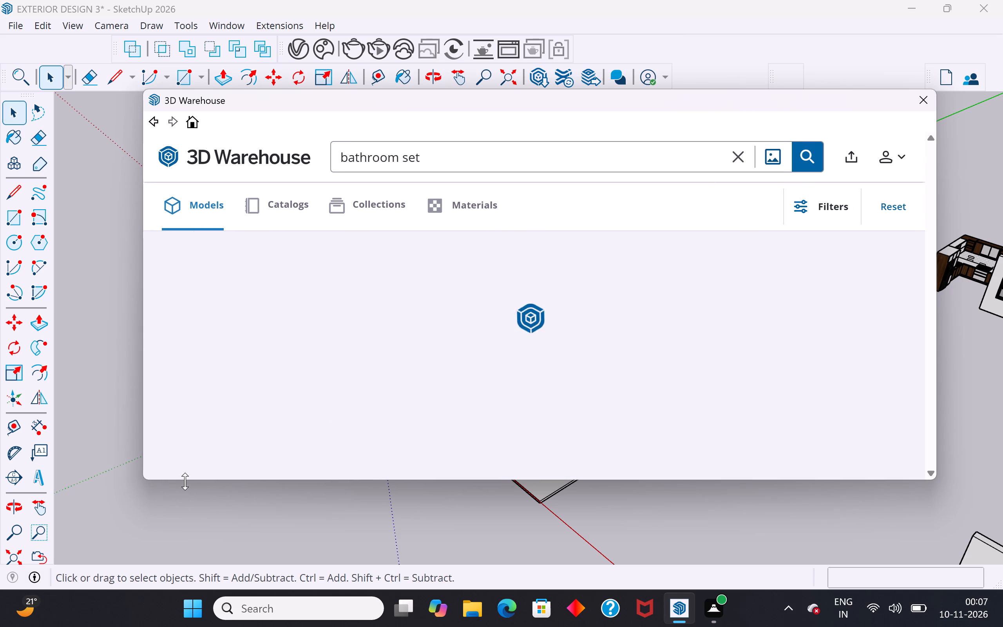
{"action": "left_click_drag", "start_coordinate": [183, 485], "coordinate": [186, 508]}
{"action": "left_click_drag", "start_coordinate": [199, 479], "coordinate": [196, 496]}
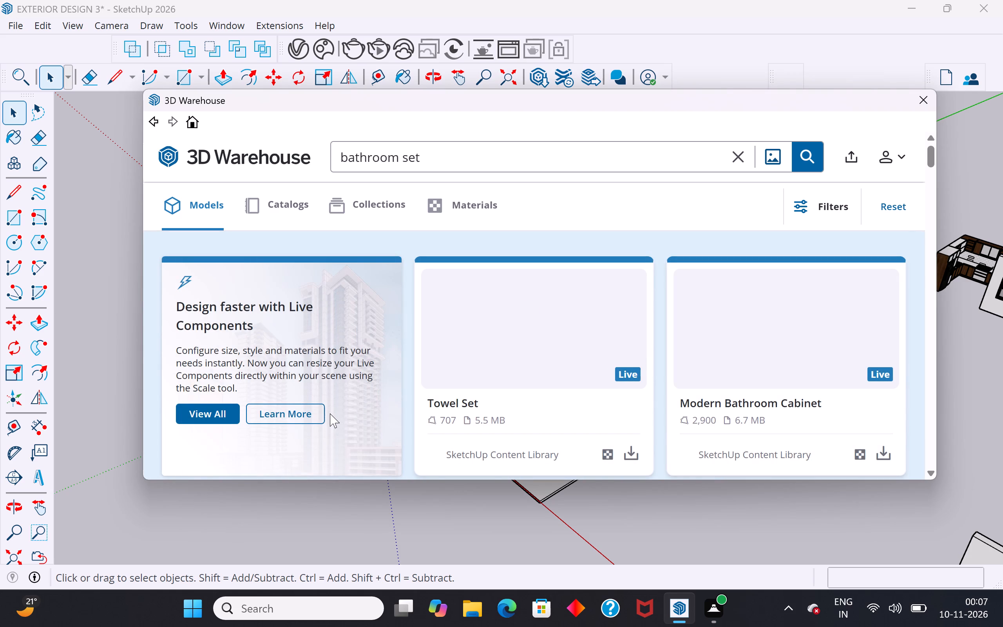
{"action": "scroll", "coordinate": [330, 413], "scroll_direction": "down", "scroll_amount": 5}
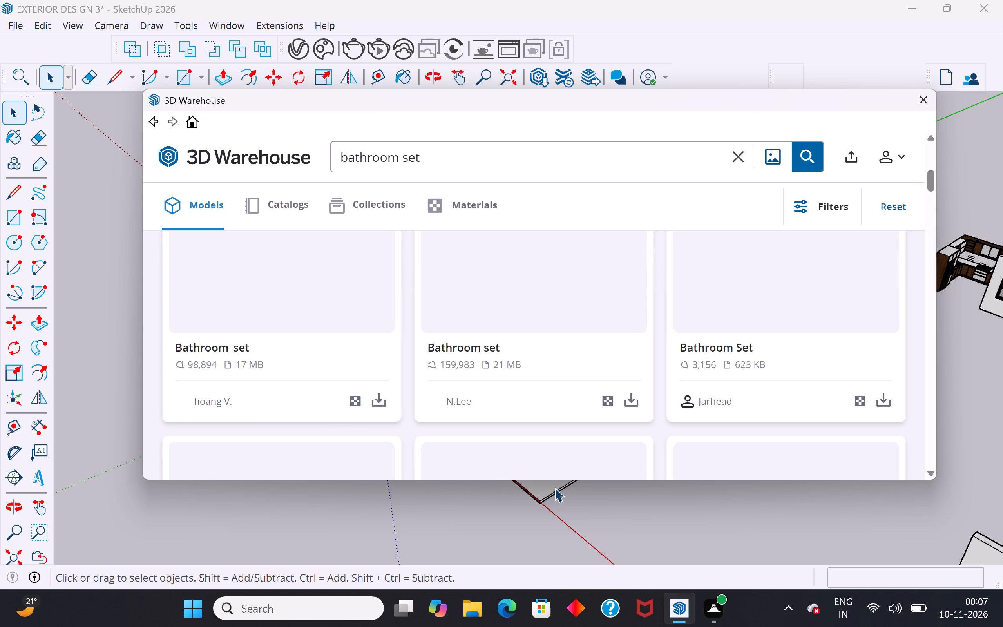
{"action": "left_click_drag", "start_coordinate": [536, 482], "coordinate": [543, 518]}
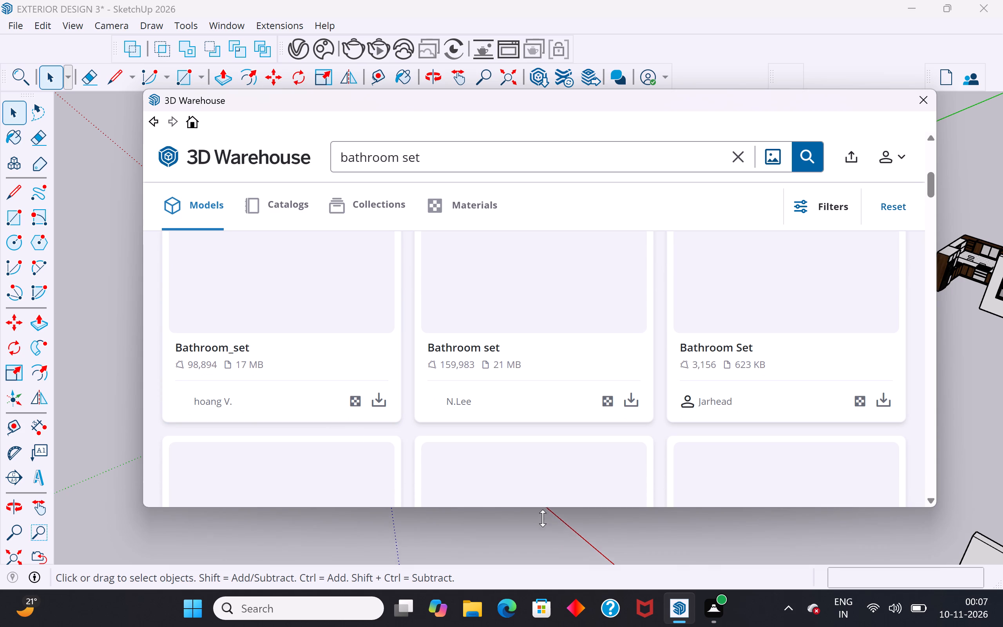
{"action": "left_click_drag", "start_coordinate": [543, 518], "coordinate": [543, 564]}
{"action": "scroll", "coordinate": [532, 514], "scroll_direction": "down", "scroll_amount": 4}
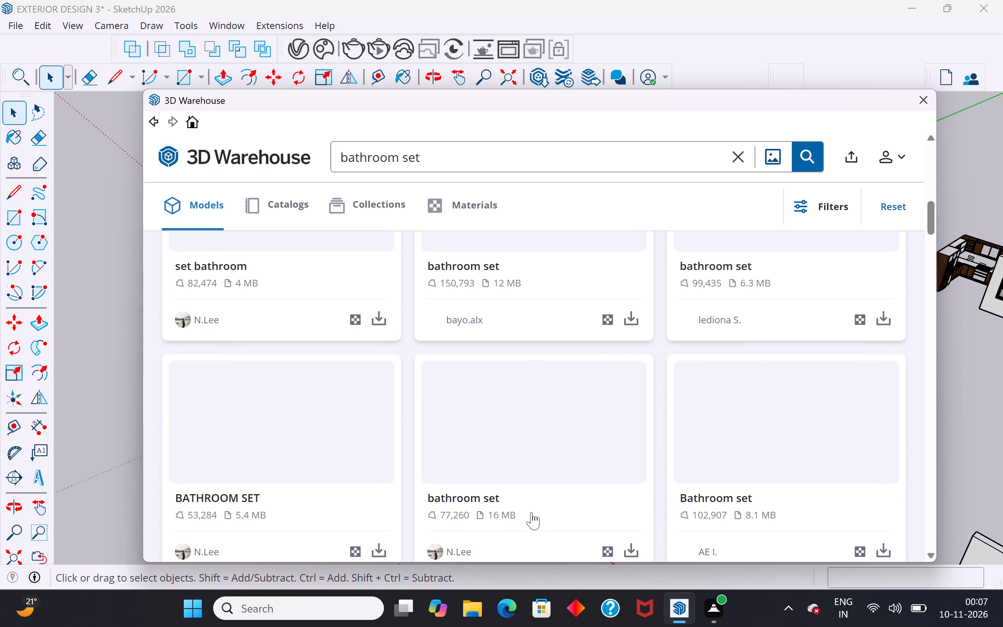
{"action": "scroll", "coordinate": [531, 512], "scroll_direction": "up", "scroll_amount": 6}
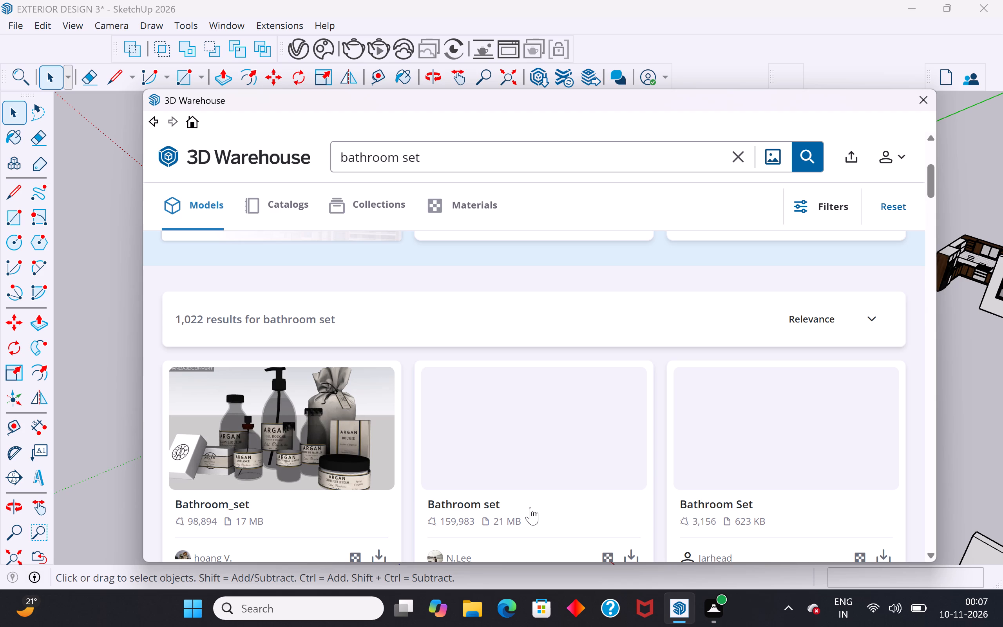
{"action": "scroll", "coordinate": [573, 487], "scroll_direction": "up", "scroll_amount": 1}
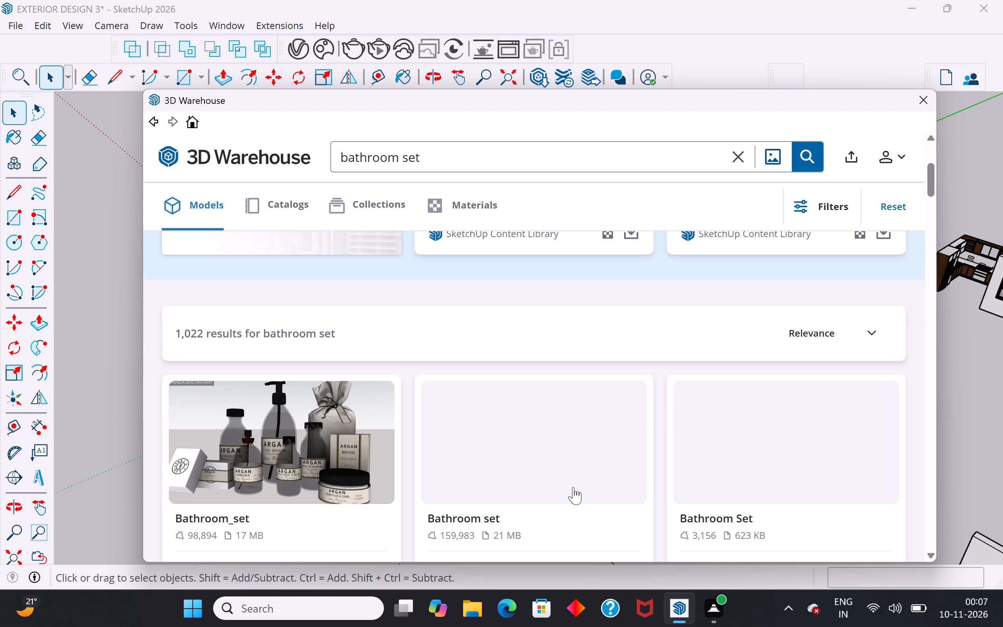
{"action": "scroll", "coordinate": [573, 487], "scroll_direction": "down", "scroll_amount": 2}
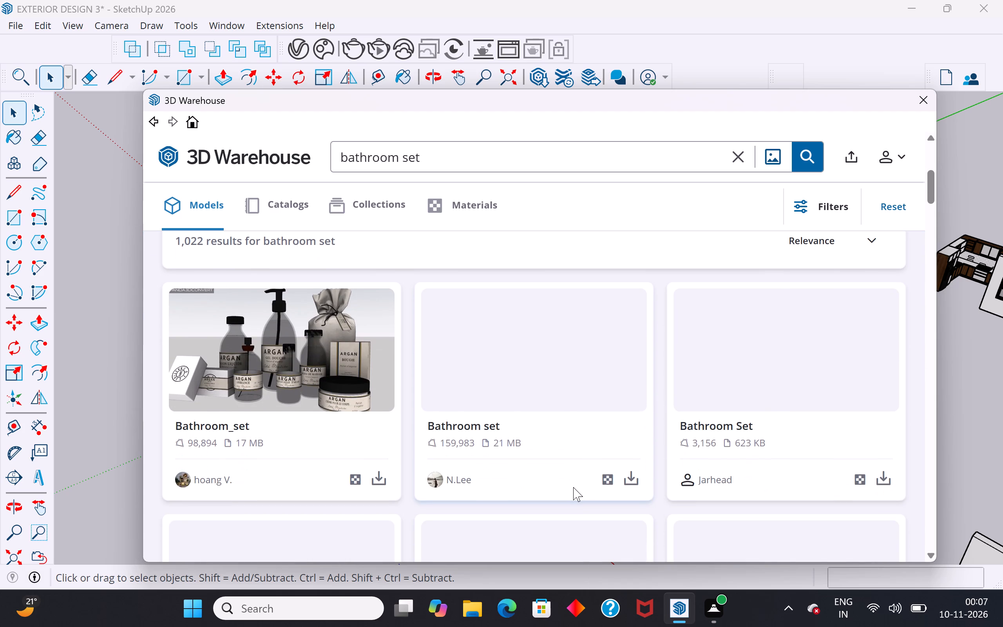
{"action": "scroll", "coordinate": [573, 487], "scroll_direction": "down", "scroll_amount": 1}
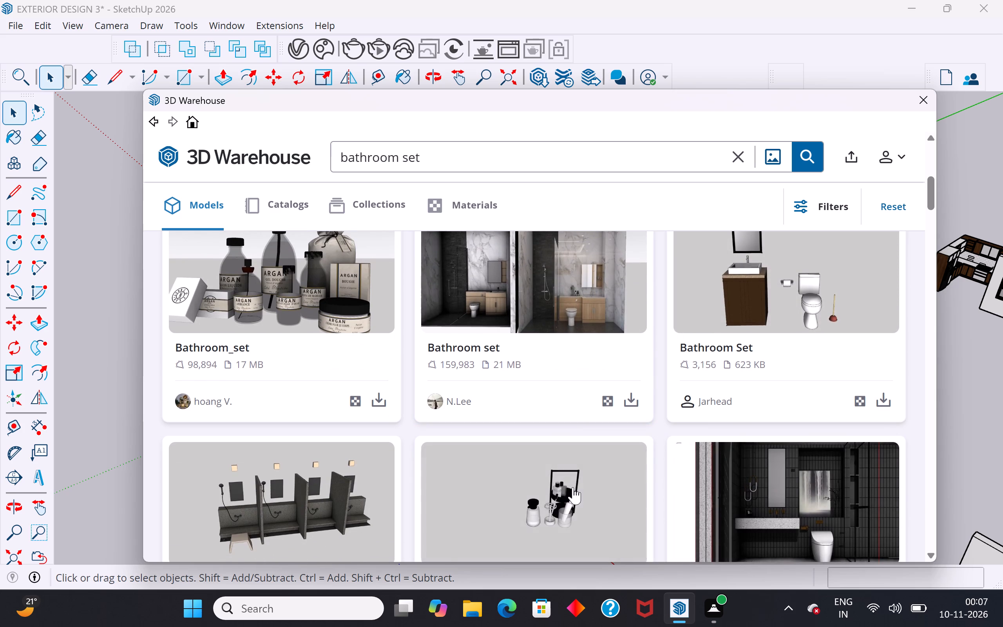
{"action": "scroll", "coordinate": [573, 487], "scroll_direction": "down", "scroll_amount": 1}
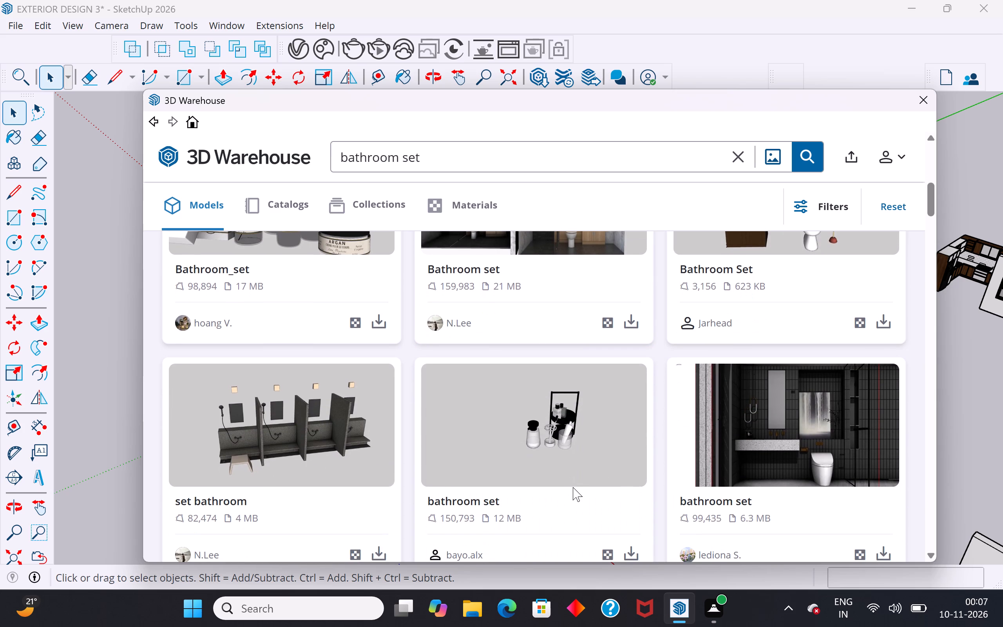
{"action": "scroll", "coordinate": [573, 487], "scroll_direction": "up", "scroll_amount": 5}
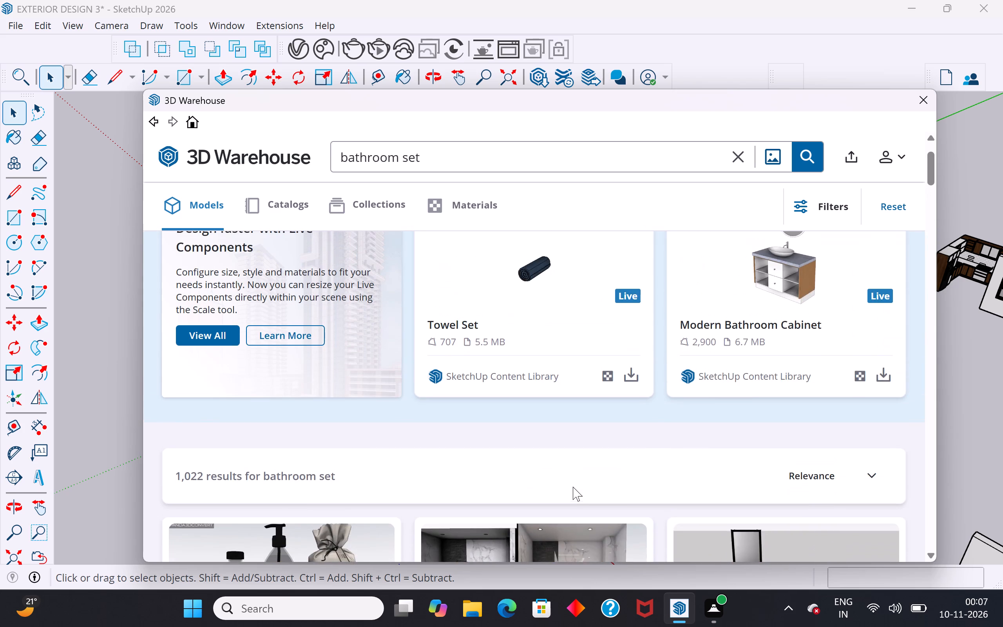
{"action": "scroll", "coordinate": [573, 487], "scroll_direction": "up", "scroll_amount": 3}
{"action": "scroll", "coordinate": [573, 487], "scroll_direction": "down", "scroll_amount": 4}
{"action": "scroll", "coordinate": [573, 487], "scroll_direction": "up", "scroll_amount": 4}
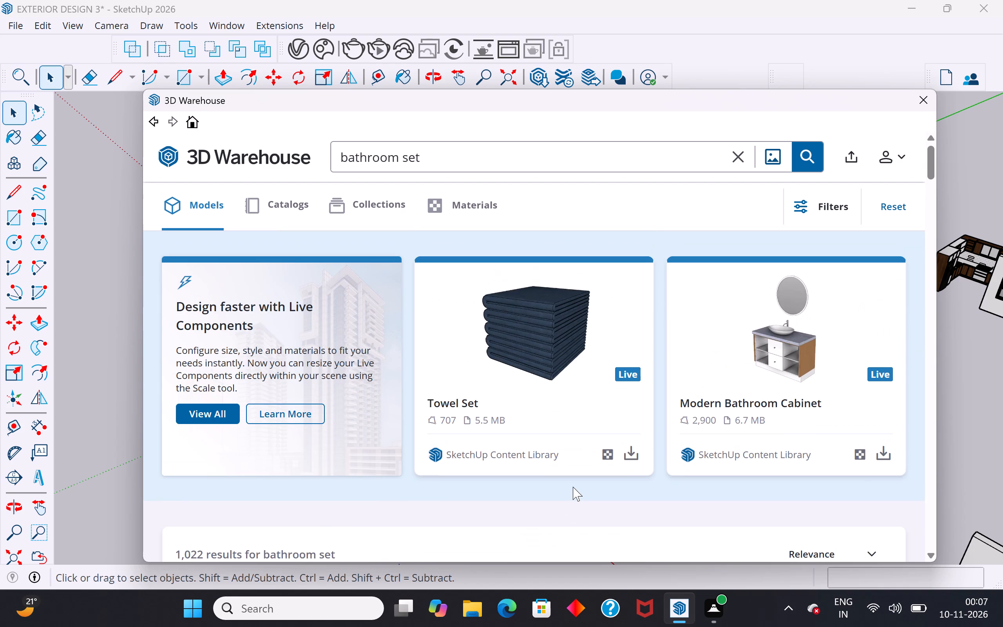
{"action": "scroll", "coordinate": [573, 487], "scroll_direction": "down", "scroll_amount": 10}
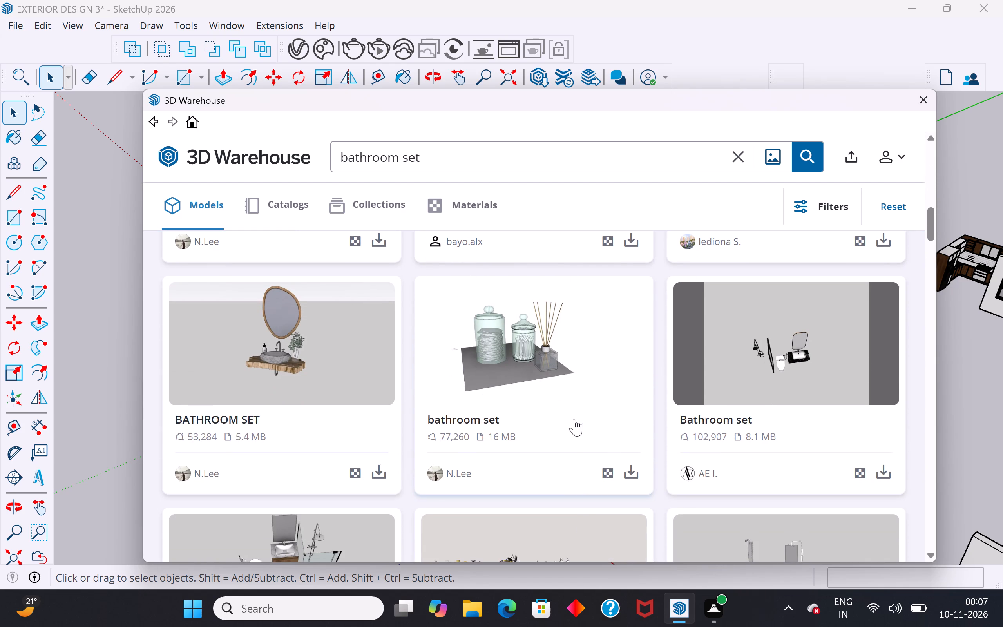
{"action": "scroll", "coordinate": [529, 408], "scroll_direction": "down", "scroll_amount": 8}
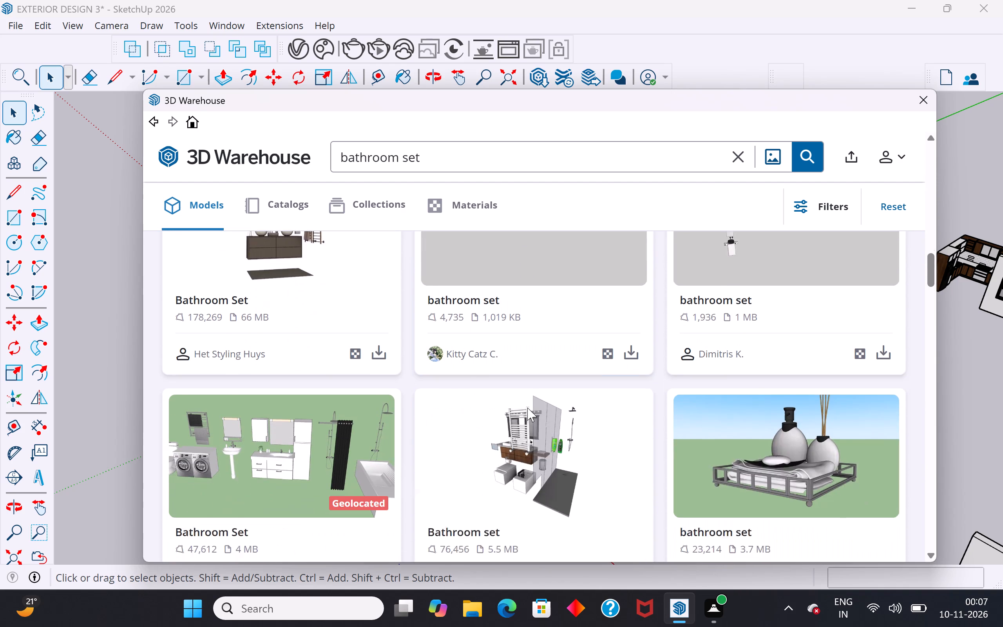
{"action": "scroll", "coordinate": [526, 406], "scroll_direction": "down", "scroll_amount": 6}
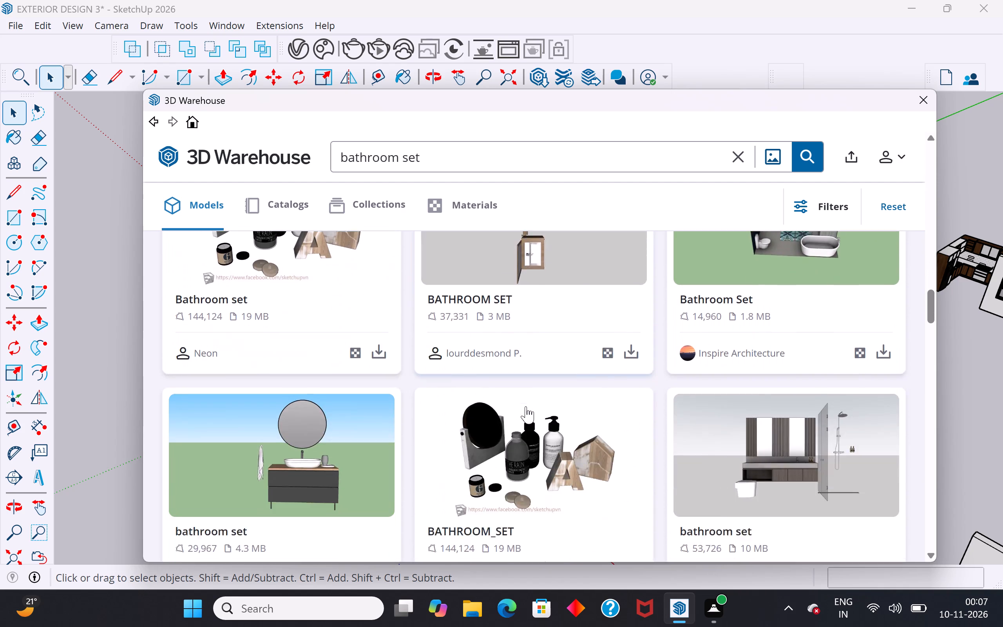
{"action": "scroll", "coordinate": [526, 406], "scroll_direction": "up", "scroll_amount": 3}
{"action": "scroll", "coordinate": [522, 406], "scroll_direction": "down", "scroll_amount": 1}
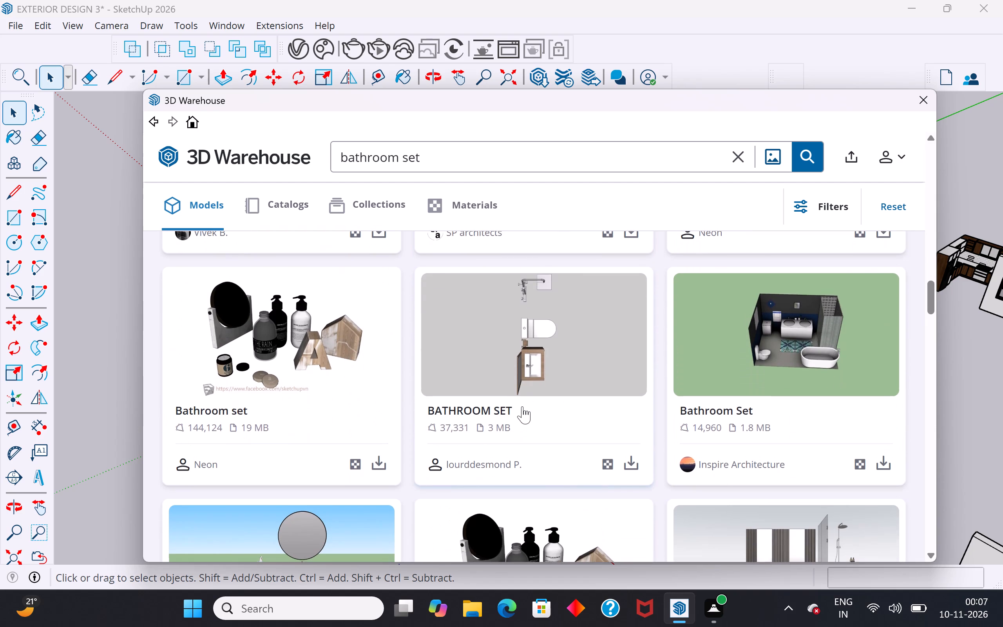
{"action": "scroll", "coordinate": [632, 404], "scroll_direction": "down", "scroll_amount": 1}
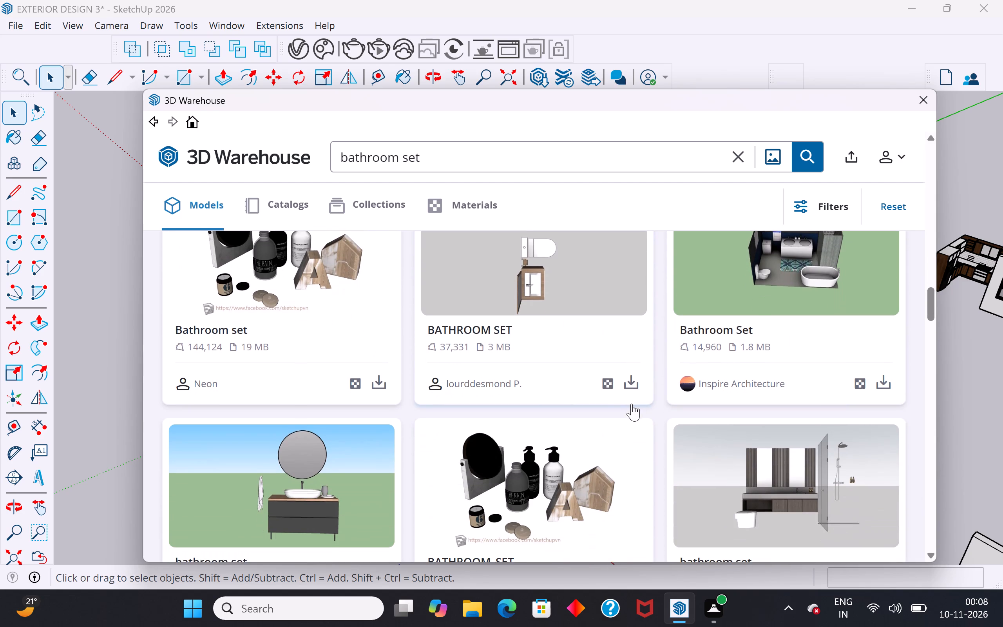
{"action": "scroll", "coordinate": [616, 433], "scroll_direction": "down", "scroll_amount": 4}
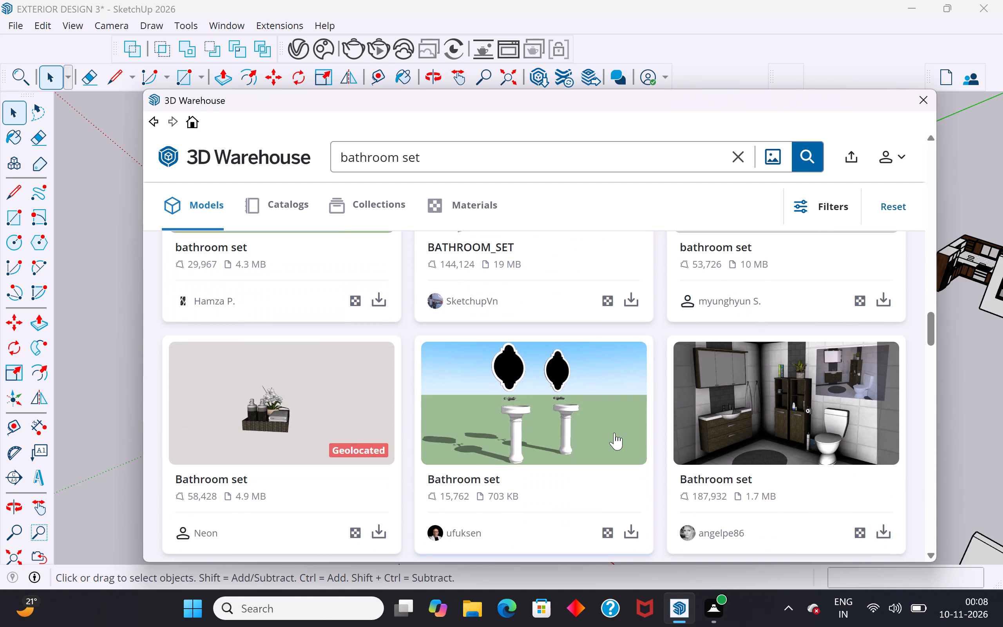
{"action": "scroll", "coordinate": [614, 433], "scroll_direction": "down", "scroll_amount": 1}
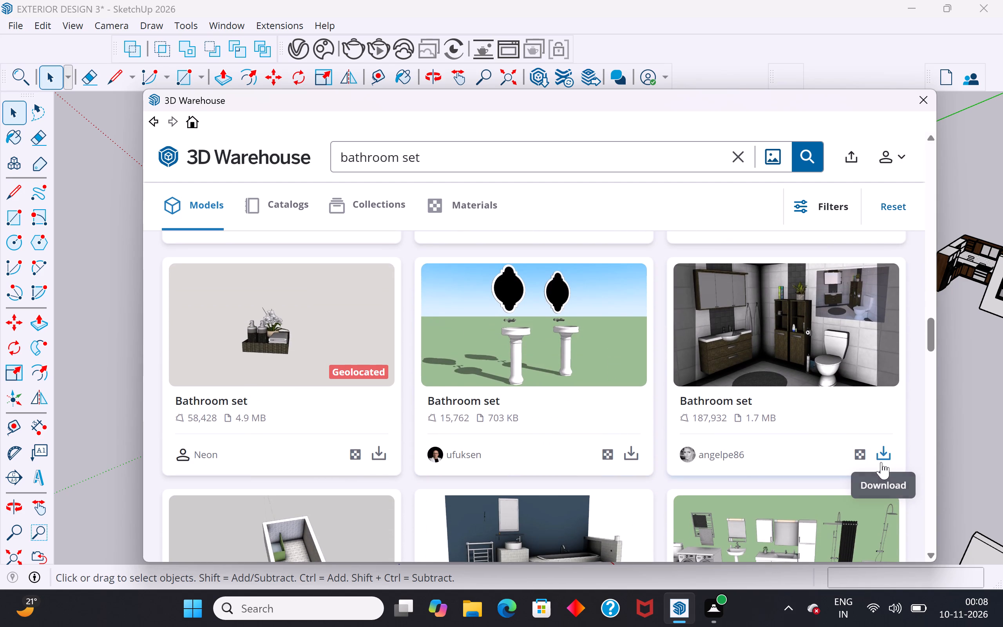
Download the 1.7 MB Bathroom set with toilet, vanity and dark cabinets into the model and place it on the open ground beyond the kitchen.
{"action": "left_click", "coordinate": [880, 449]}
{"action": "left_click", "coordinate": [494, 347]}
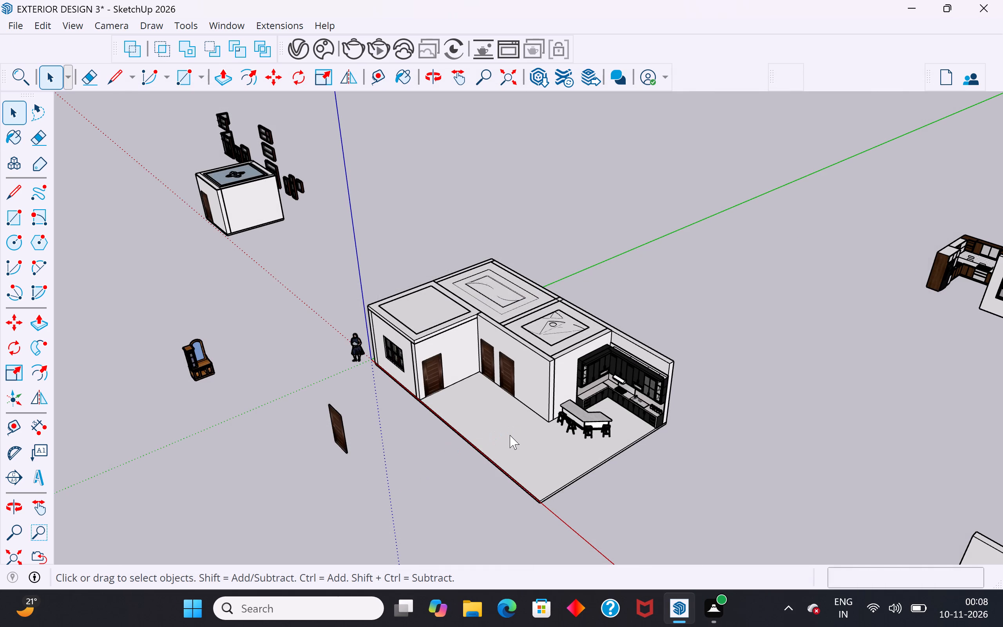
{"action": "scroll", "coordinate": [512, 408], "scroll_direction": "down", "scroll_amount": 5}
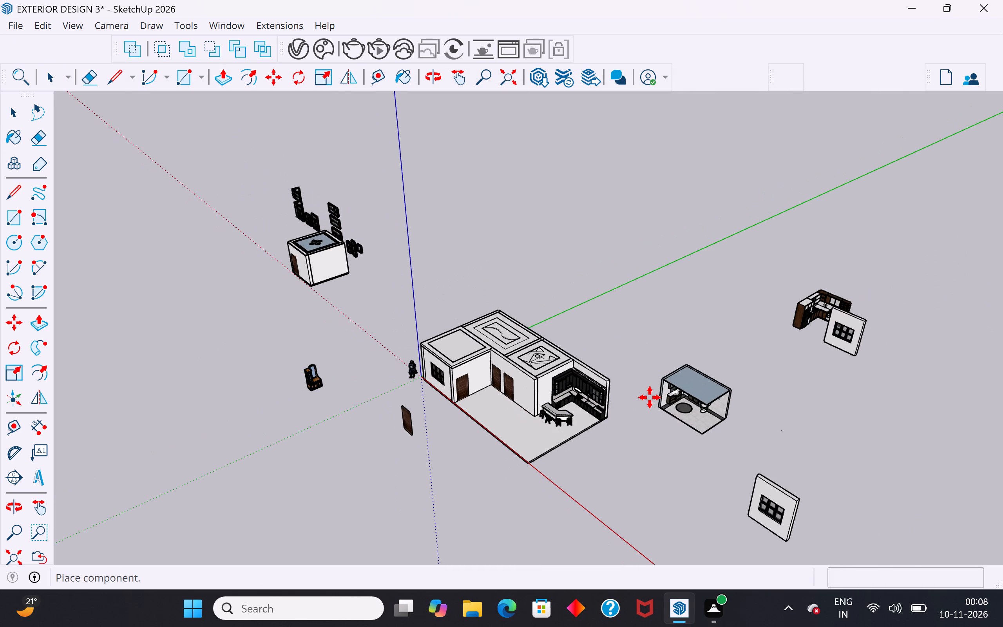
{"action": "left_click", "coordinate": [653, 392]}
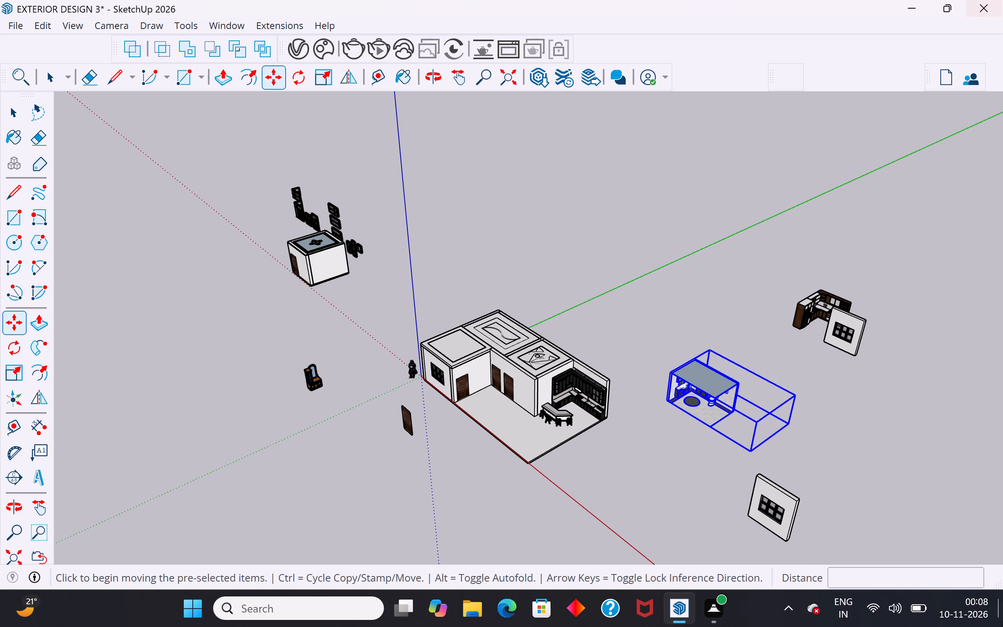
{"action": "left_click", "coordinate": [17, 105]}
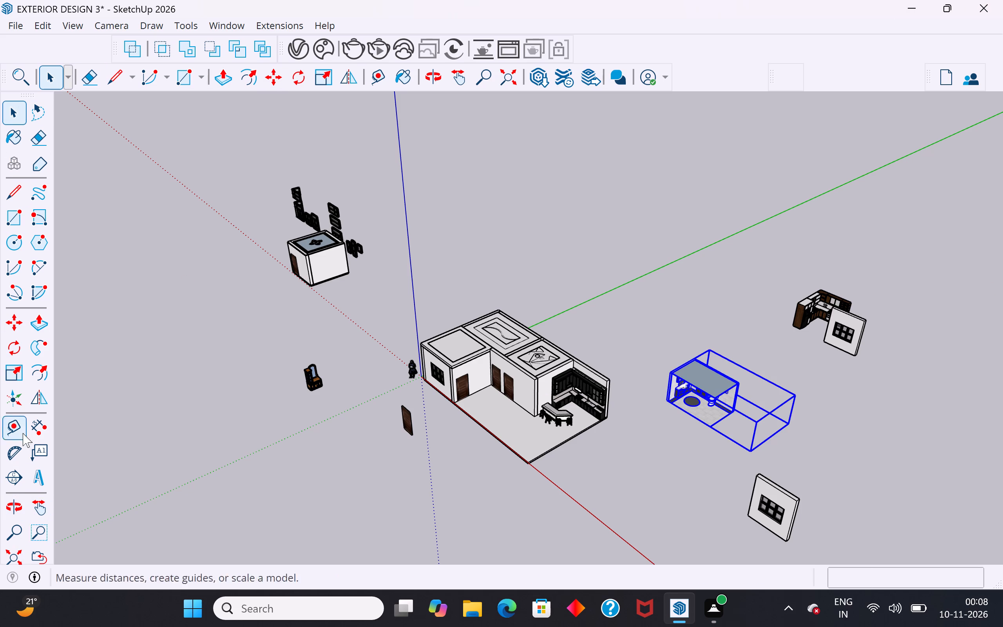
Rotate the imported bathroom set 180° about its lower outer corner, starting from the red axis direction.
{"action": "left_click", "coordinate": [19, 345]}
{"action": "scroll", "coordinate": [605, 396], "scroll_direction": "up", "scroll_amount": 5}
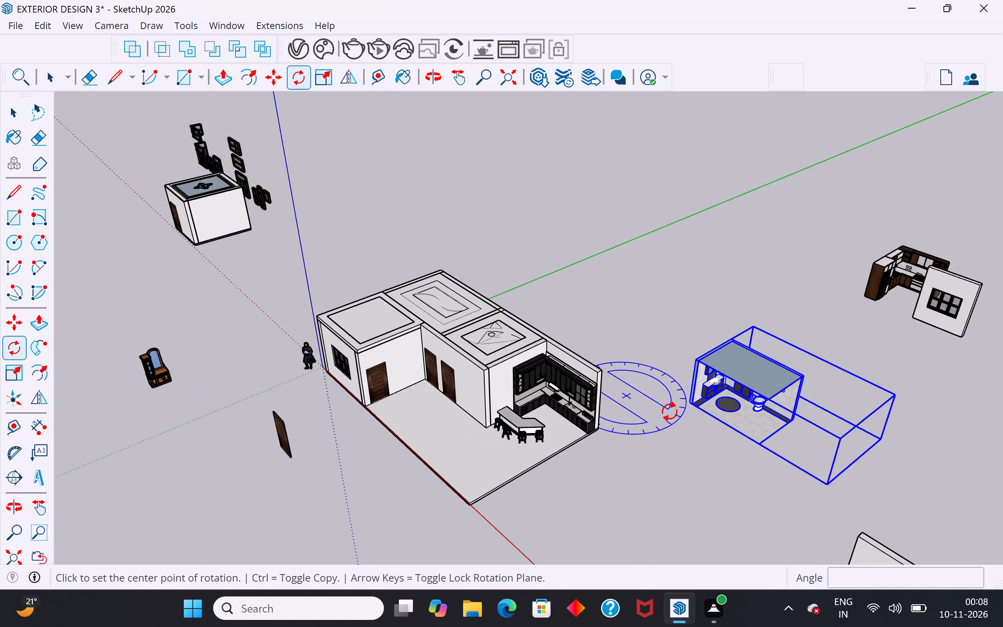
{"action": "scroll", "coordinate": [690, 415], "scroll_direction": "up", "scroll_amount": 9}
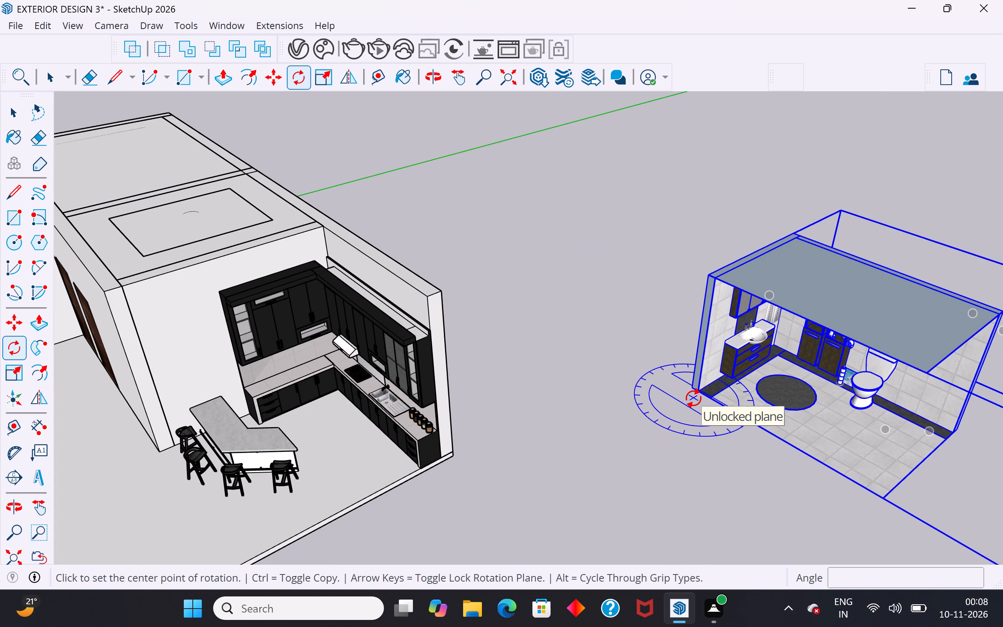
{"action": "left_click", "coordinate": [693, 398]}
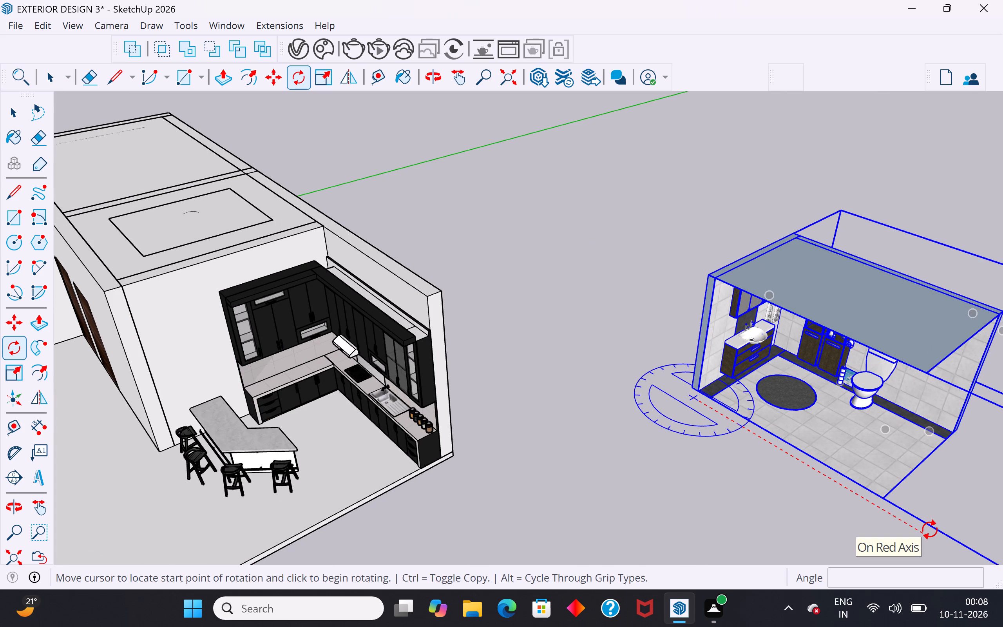
{"action": "left_click", "coordinate": [930, 529]}
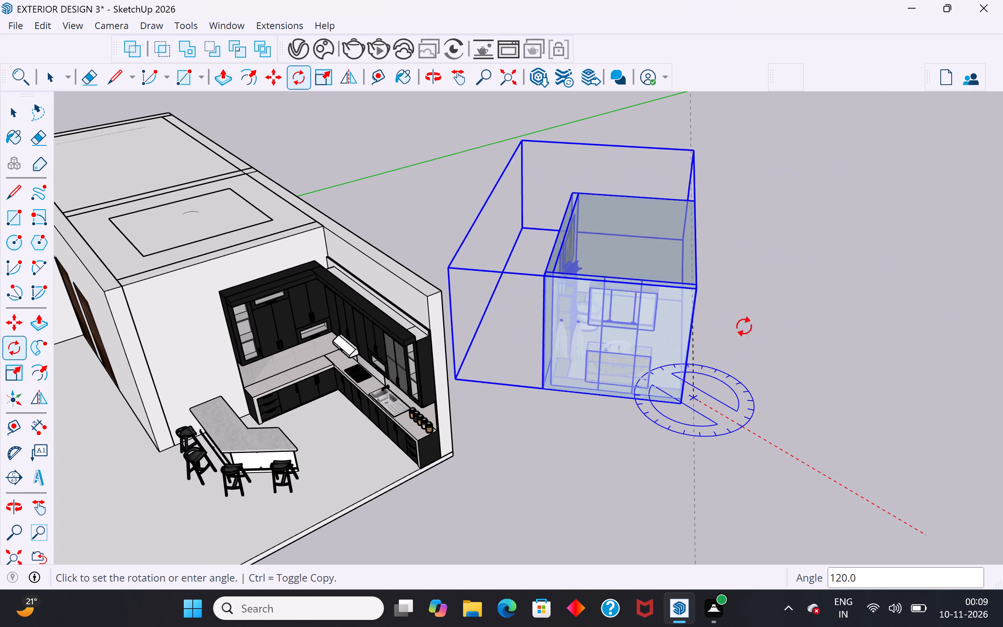
{"action": "middle_click_drag", "start_coordinate": [840, 393], "coordinate": [521, 374]}
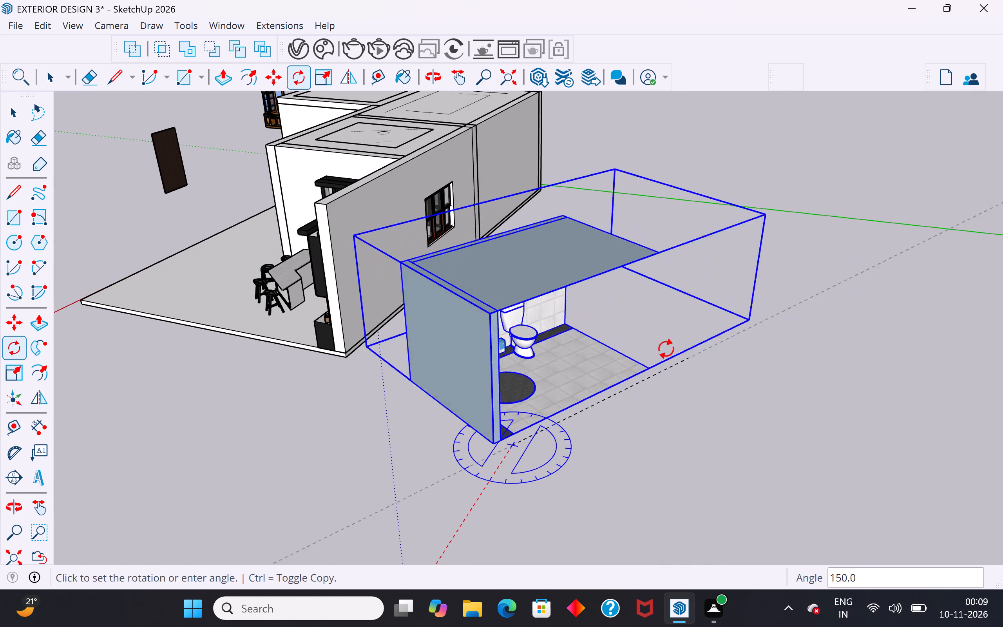
{"action": "left_click", "coordinate": [569, 346]}
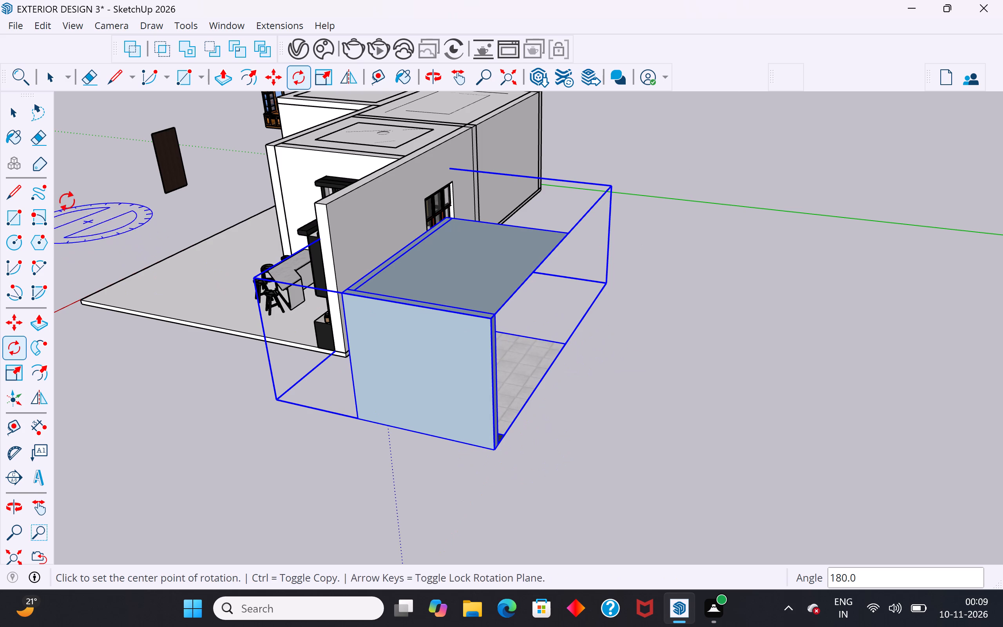
{"action": "left_click", "coordinate": [11, 118]}
{"action": "left_click", "coordinate": [180, 381]}
Move the bathroom set by its bottom corner, about 39' 11", onto the extended slab's long outer edge opposite the kitchen.
{"action": "left_click", "coordinate": [478, 397]}
{"action": "middle_click_drag", "start_coordinate": [502, 416], "coordinate": [476, 422]}
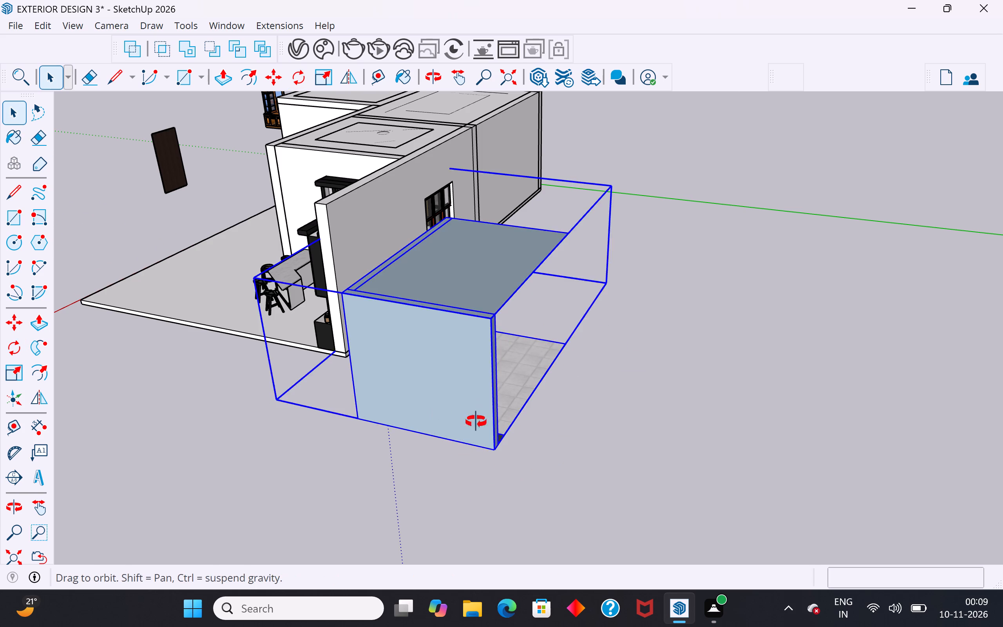
{"action": "middle_click_drag", "start_coordinate": [476, 422], "coordinate": [383, 463]}
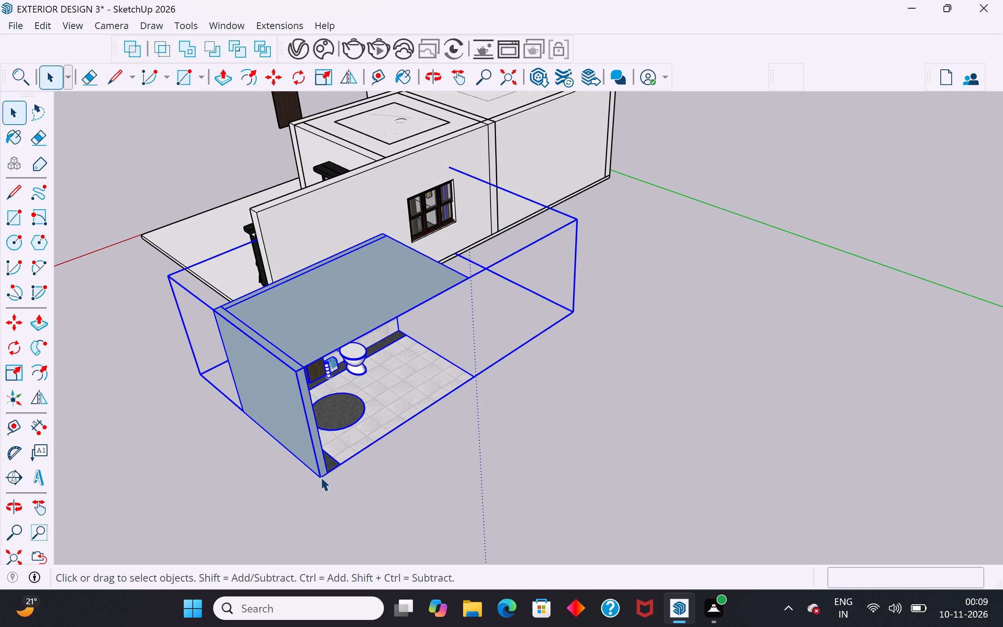
{"action": "key", "text": "m"}
{"action": "left_click", "coordinate": [324, 470]}
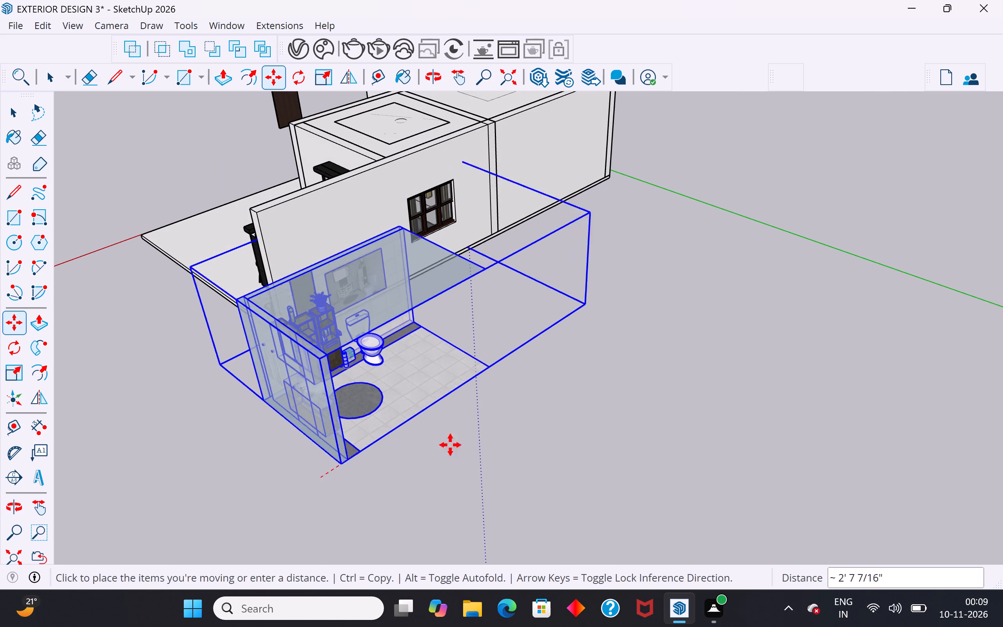
{"action": "scroll", "coordinate": [731, 460], "scroll_direction": "down", "scroll_amount": 5}
{"action": "middle_click_drag", "start_coordinate": [427, 366], "coordinate": [731, 506]}
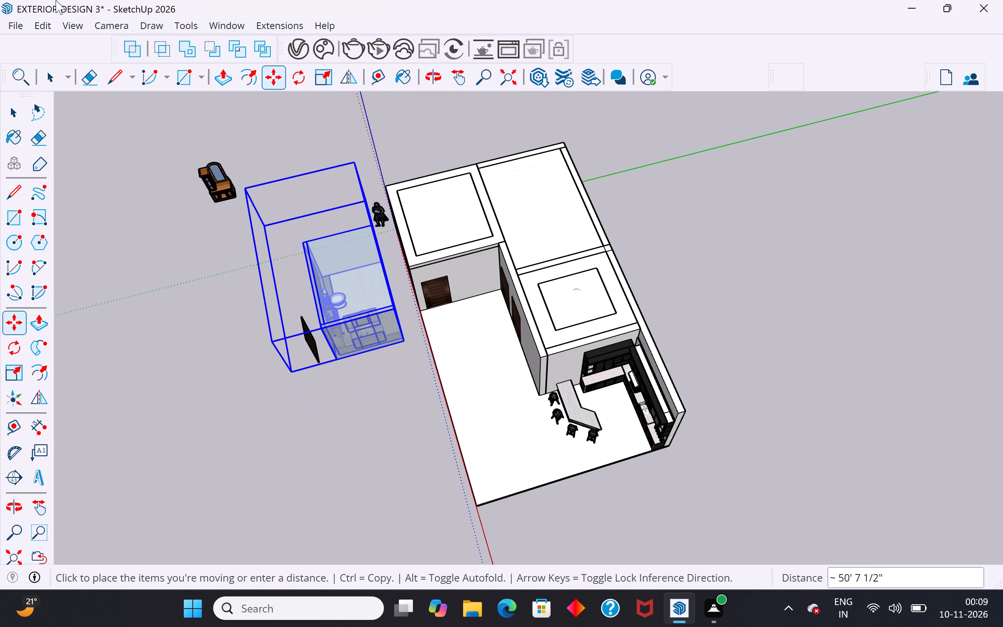
{"action": "left_click", "coordinate": [459, 454]}
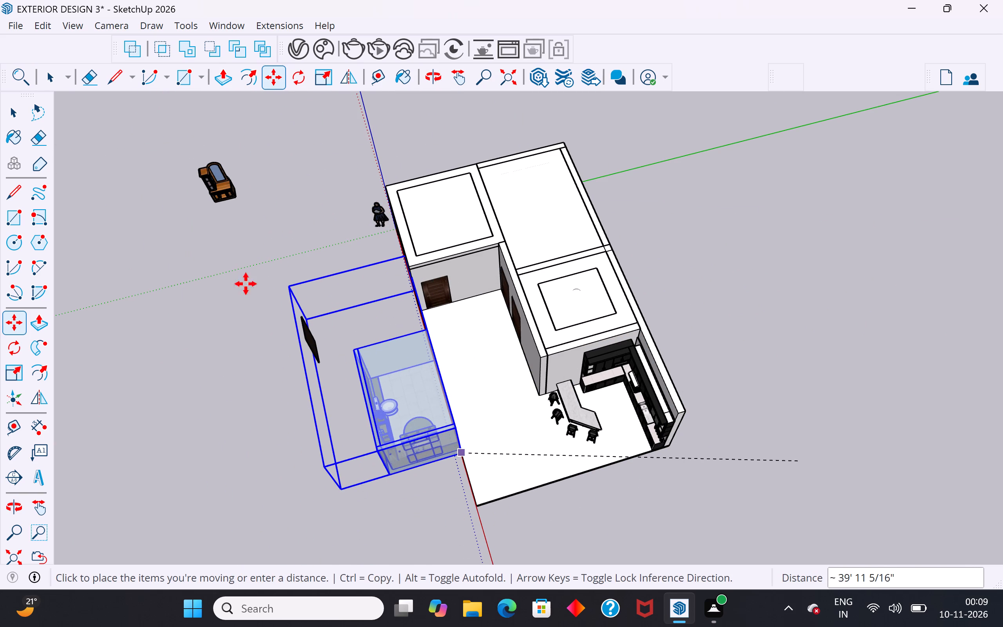
{"action": "left_click", "coordinate": [24, 108]}
{"action": "left_click", "coordinate": [135, 250]}
Examine the bathroom set's interior and its position against the slab and the front room from several sides.
{"action": "middle_click_drag", "start_coordinate": [370, 375], "coordinate": [99, 306]}
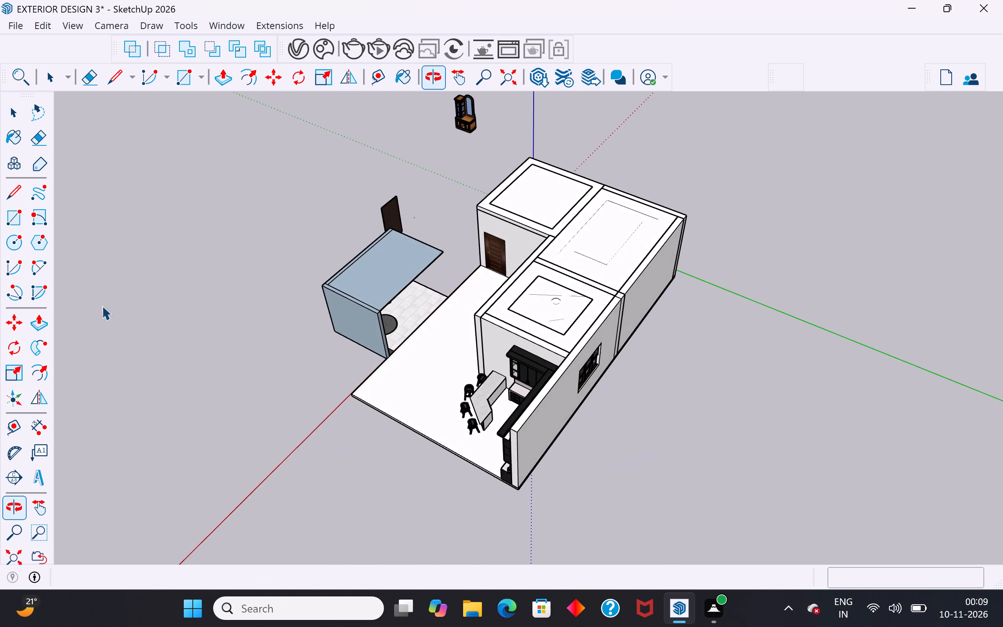
{"action": "scroll", "coordinate": [347, 342], "scroll_direction": "up", "scroll_amount": 4}
{"action": "middle_click_drag", "start_coordinate": [425, 284], "coordinate": [260, 234]}
{"action": "scroll", "coordinate": [385, 210], "scroll_direction": "up", "scroll_amount": 5}
{"action": "middle_click_drag", "start_coordinate": [449, 247], "coordinate": [356, 210]}
{"action": "scroll", "coordinate": [474, 290], "scroll_direction": "up", "scroll_amount": 3}
{"action": "middle_click_drag", "start_coordinate": [477, 292], "coordinate": [574, 262]}
{"action": "middle_click_drag", "start_coordinate": [474, 365], "coordinate": [333, 384]}
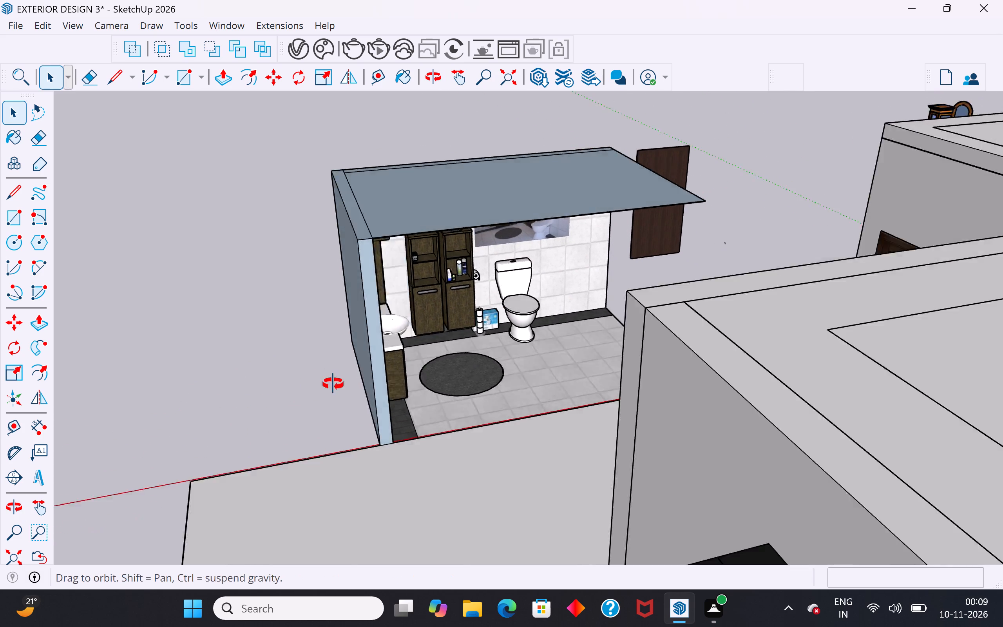
{"action": "middle_click_drag", "start_coordinate": [333, 384], "coordinate": [171, 357]}
{"action": "scroll", "coordinate": [471, 255], "scroll_direction": "down", "scroll_amount": 3}
{"action": "middle_click_drag", "start_coordinate": [638, 273], "coordinate": [139, 335]}
{"action": "scroll", "coordinate": [299, 326], "scroll_direction": "down", "scroll_amount": 11}
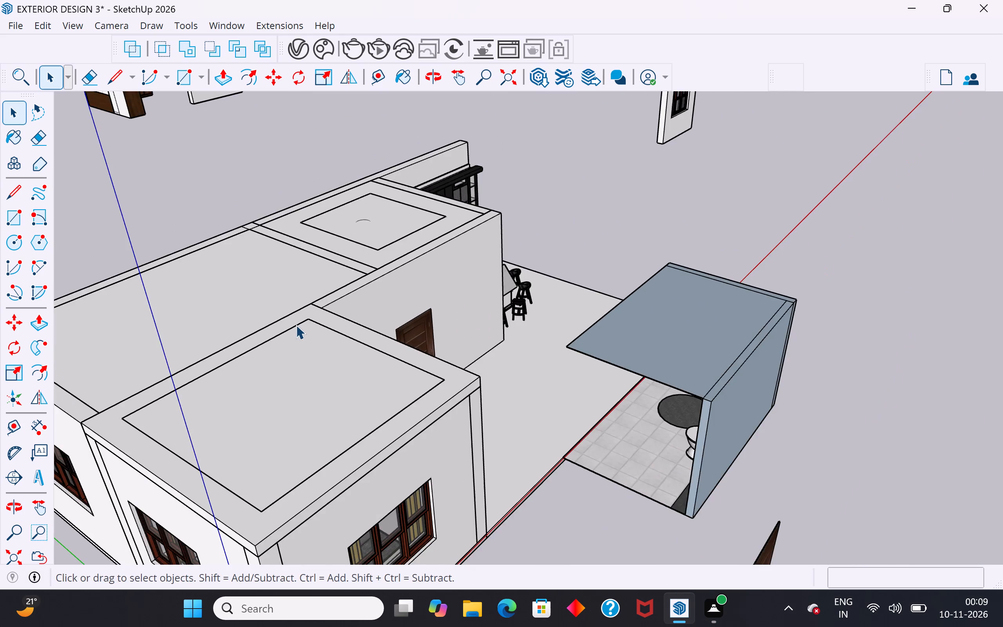
{"action": "scroll", "coordinate": [534, 266], "scroll_direction": "down", "scroll_amount": 5}
{"action": "middle_click_drag", "start_coordinate": [571, 395], "coordinate": [580, 390]}
Move the bathroom set about 19' 8" along the slab edge so its floor corner meets the front room's outer wall corner.
{"action": "left_click", "coordinate": [614, 363]}
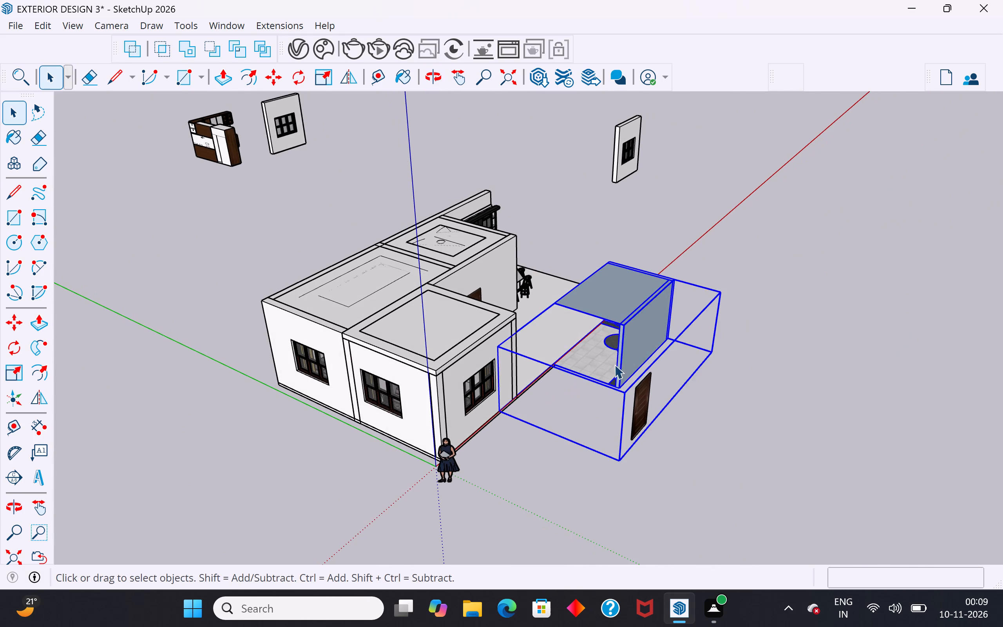
{"action": "scroll", "coordinate": [616, 388], "scroll_direction": "up", "scroll_amount": 8}
{"action": "scroll", "coordinate": [453, 377], "scroll_direction": "up", "scroll_amount": 1}
{"action": "middle_click_drag", "start_coordinate": [453, 377], "coordinate": [483, 340]}
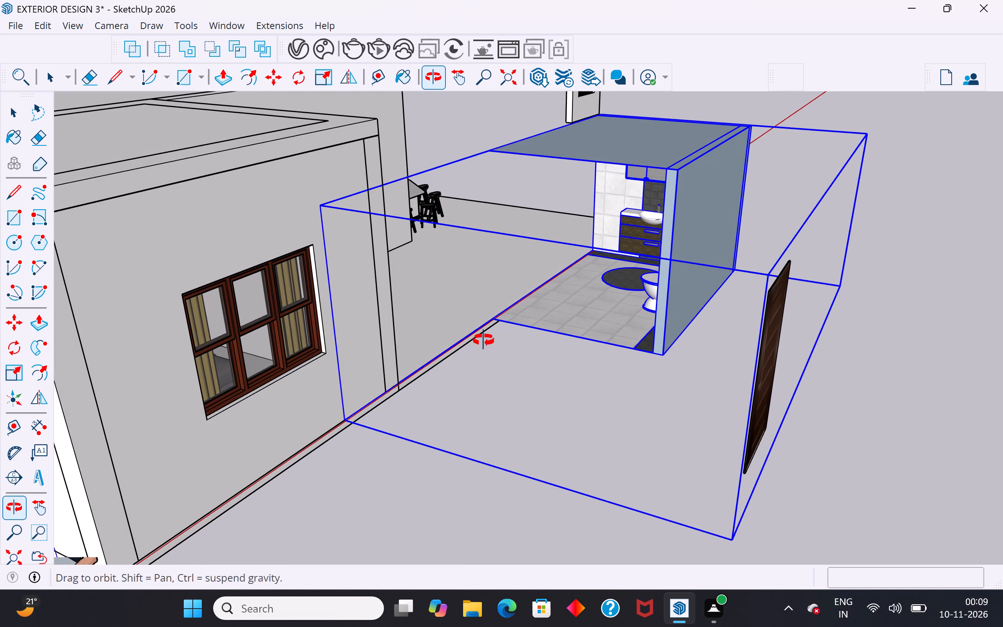
{"action": "middle_click_drag", "start_coordinate": [483, 340], "coordinate": [483, 340]}
{"action": "key", "text": "m"}
{"action": "scroll", "coordinate": [499, 314], "scroll_direction": "up", "scroll_amount": 3}
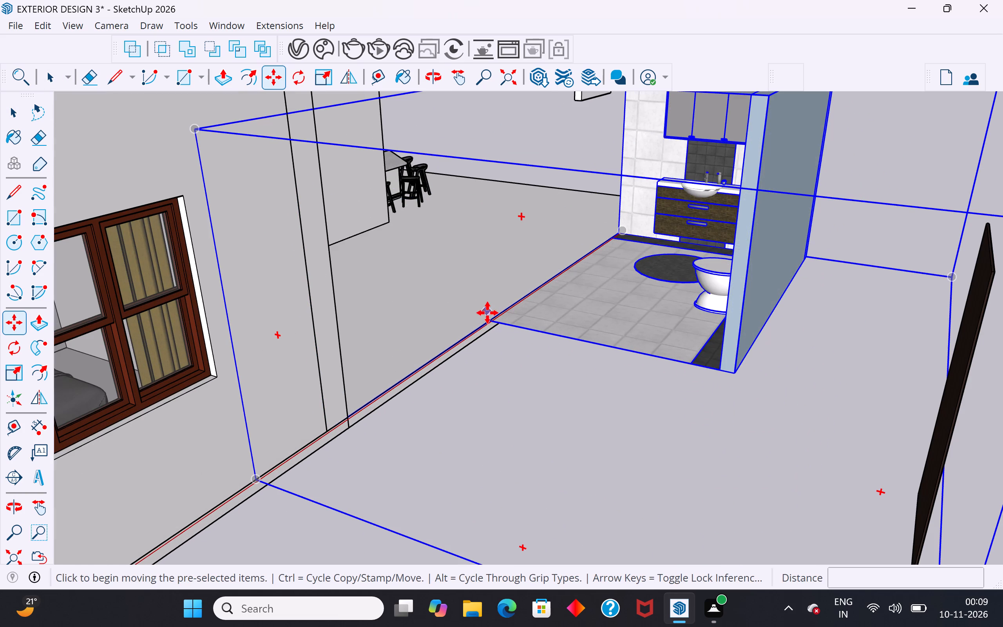
{"action": "left_click", "coordinate": [488, 322]}
{"action": "scroll", "coordinate": [657, 263], "scroll_direction": "down", "scroll_amount": 11}
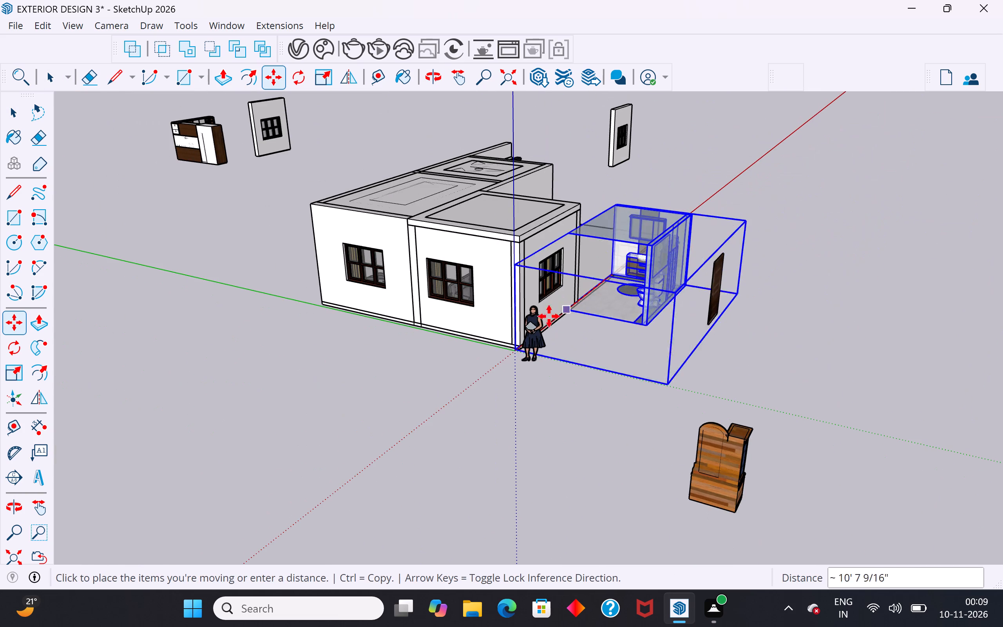
{"action": "middle_click_drag", "start_coordinate": [516, 351], "coordinate": [412, 493]}
{"action": "scroll", "coordinate": [449, 439], "scroll_direction": "up", "scroll_amount": 19}
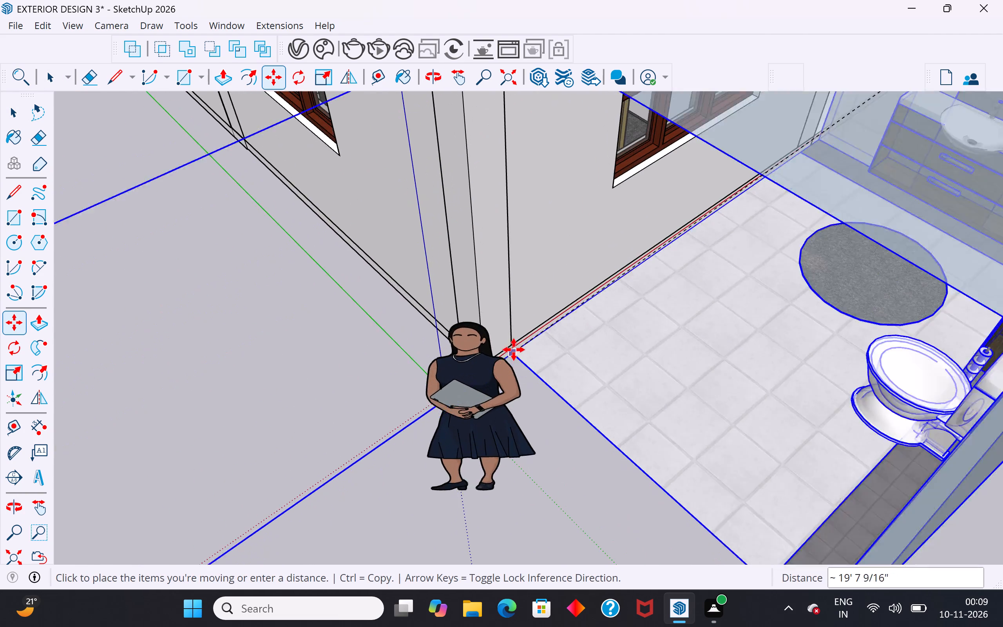
{"action": "scroll", "coordinate": [514, 350], "scroll_direction": "up", "scroll_amount": 8}
{"action": "left_click", "coordinate": [509, 337]}
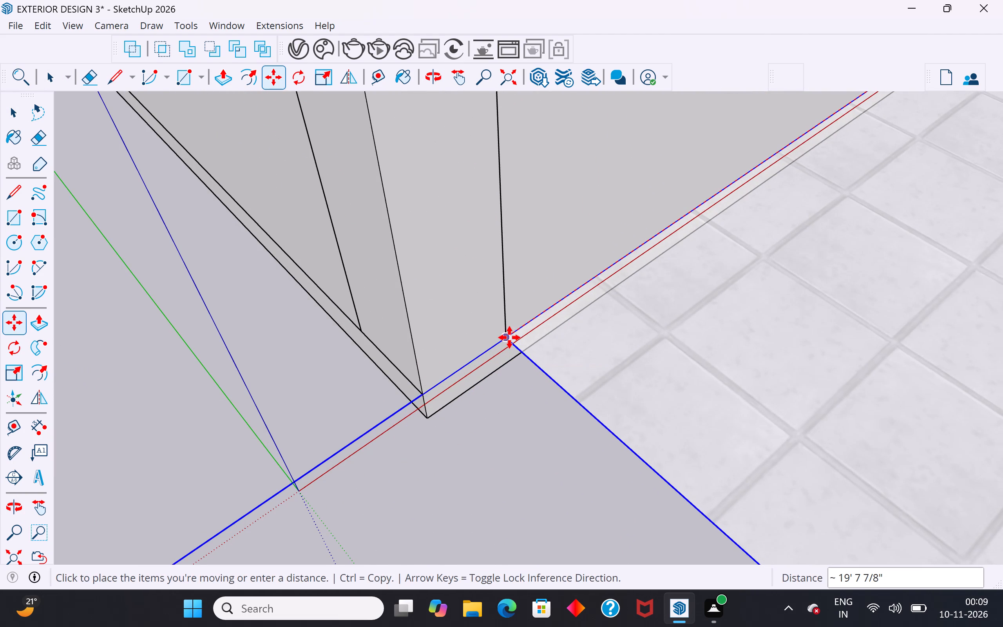
{"action": "scroll", "coordinate": [425, 337], "scroll_direction": "down", "scroll_amount": 12}
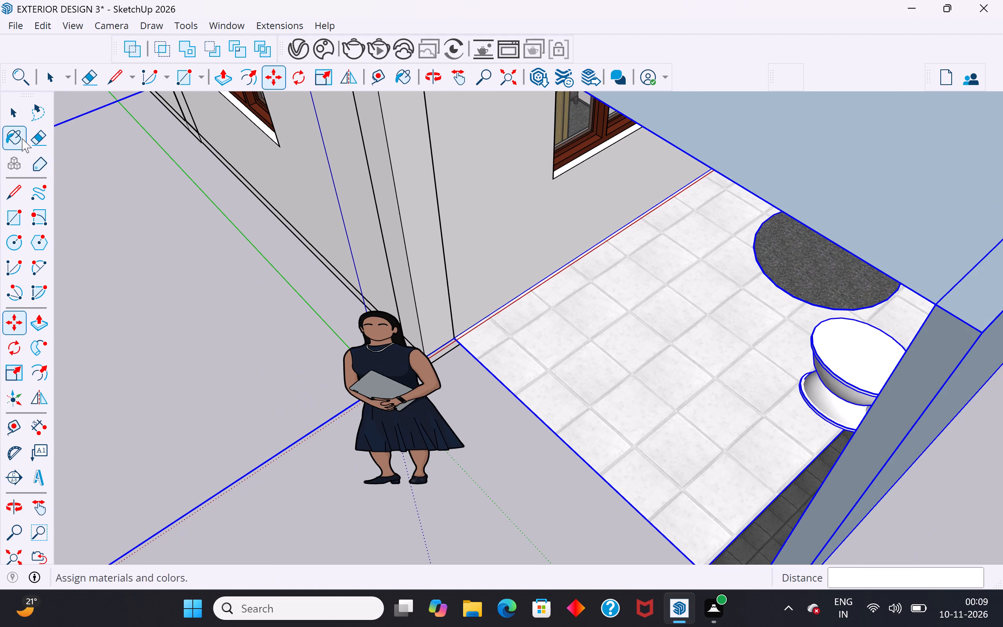
{"action": "left_click", "coordinate": [10, 105]}
{"action": "left_click", "coordinate": [194, 283]}
Inside the front room group, Push/Pull the floor slab's side face about 8' 9" outward beneath the bathroom set.
{"action": "scroll", "coordinate": [310, 301], "scroll_direction": "down", "scroll_amount": 6}
{"action": "middle_click_drag", "start_coordinate": [430, 353], "coordinate": [471, 353]}
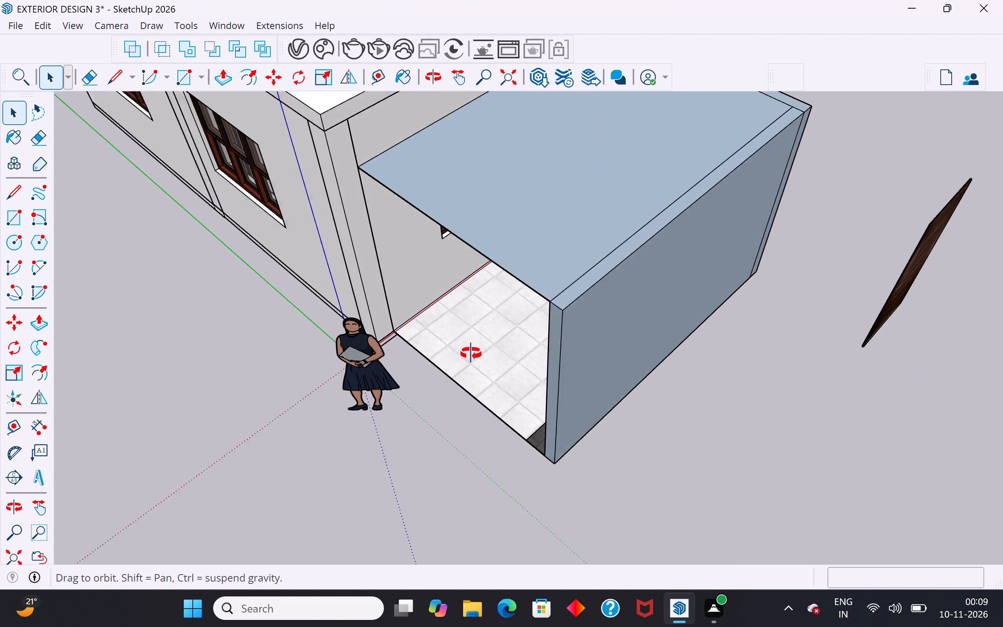
{"action": "middle_click_drag", "start_coordinate": [471, 353], "coordinate": [355, 184]}
{"action": "scroll", "coordinate": [405, 266], "scroll_direction": "up", "scroll_amount": 3}
{"action": "middle_click_drag", "start_coordinate": [403, 313], "coordinate": [346, 163]}
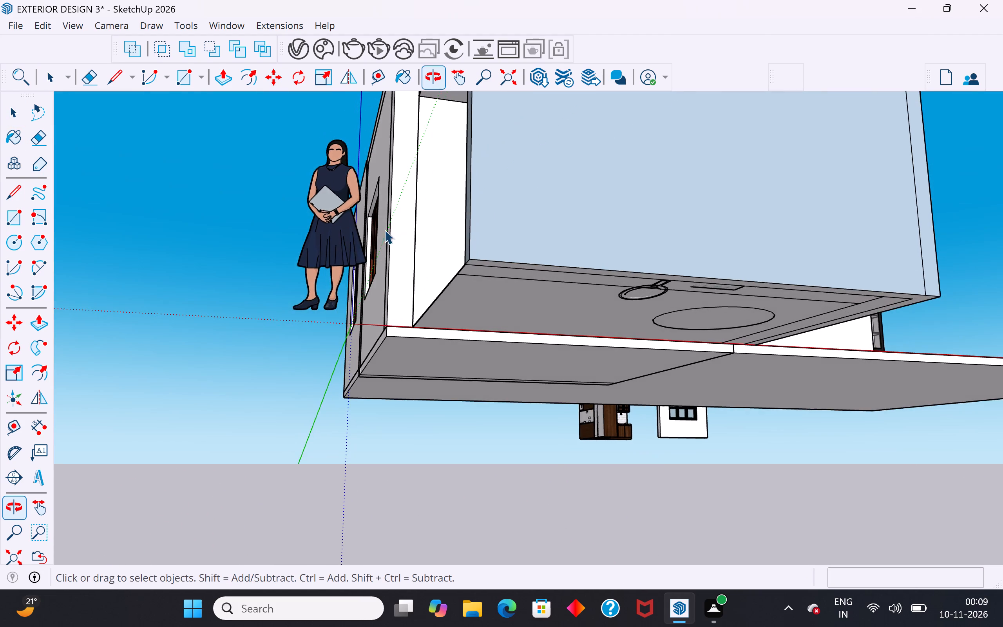
{"action": "scroll", "coordinate": [529, 343], "scroll_direction": "up", "scroll_amount": 7}
{"action": "left_click", "coordinate": [550, 334]}
{"action": "double_click", "coordinate": [553, 335]}
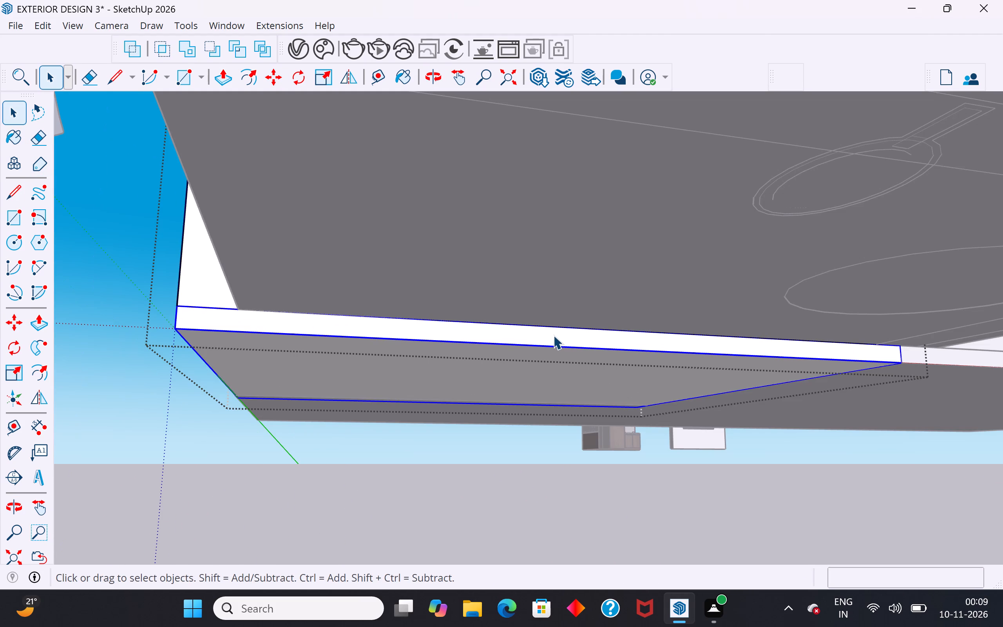
{"action": "left_click", "coordinate": [558, 335]}
{"action": "triple_click", "coordinate": [558, 335]}
{"action": "left_click", "coordinate": [435, 317]}
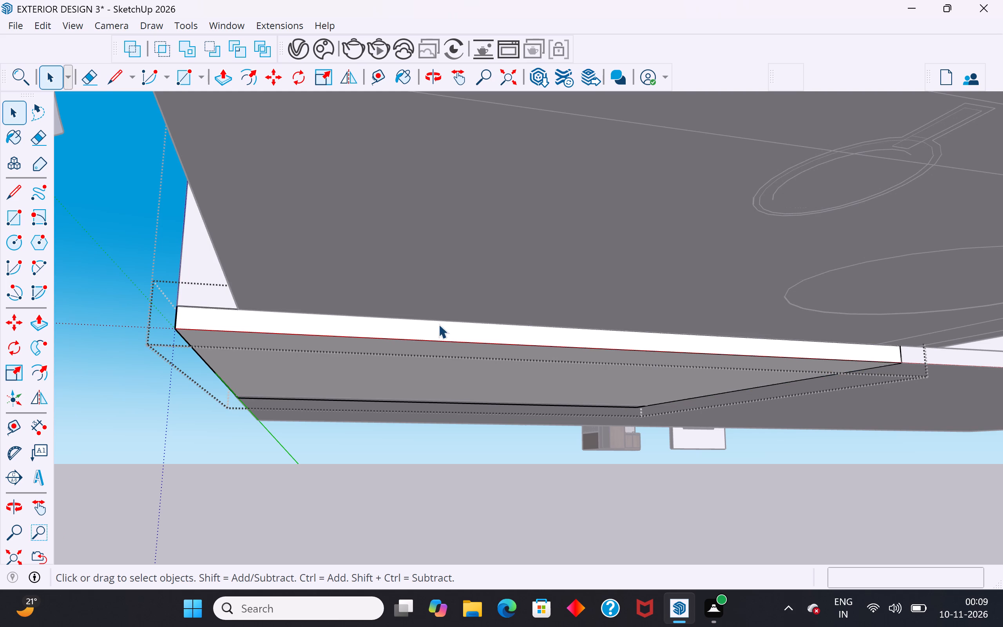
{"action": "triple_click", "coordinate": [439, 328]}
{"action": "left_click", "coordinate": [440, 328]}
{"action": "left_click", "coordinate": [419, 330]}
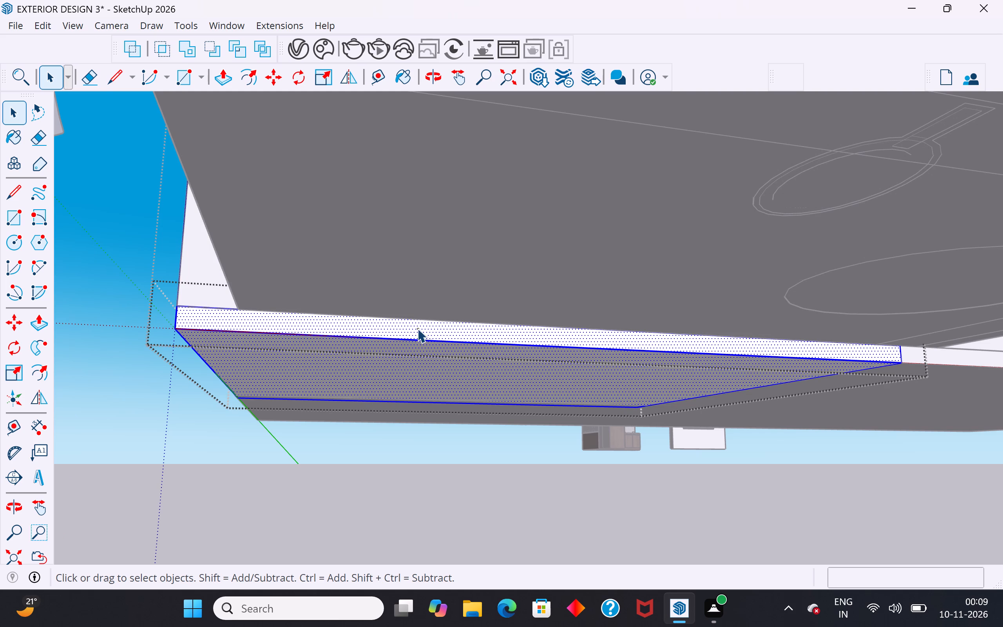
{"action": "left_click", "coordinate": [38, 319]}
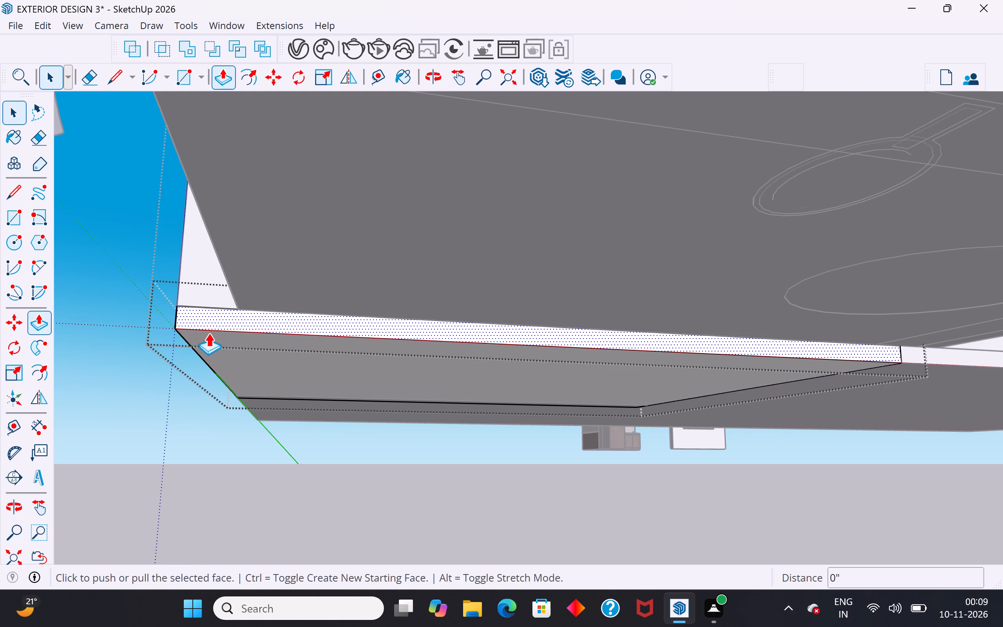
{"action": "left_click", "coordinate": [259, 329]}
{"action": "middle_click_drag", "start_coordinate": [293, 313], "coordinate": [328, 441]}
{"action": "scroll", "coordinate": [350, 346], "scroll_direction": "down", "scroll_amount": 2}
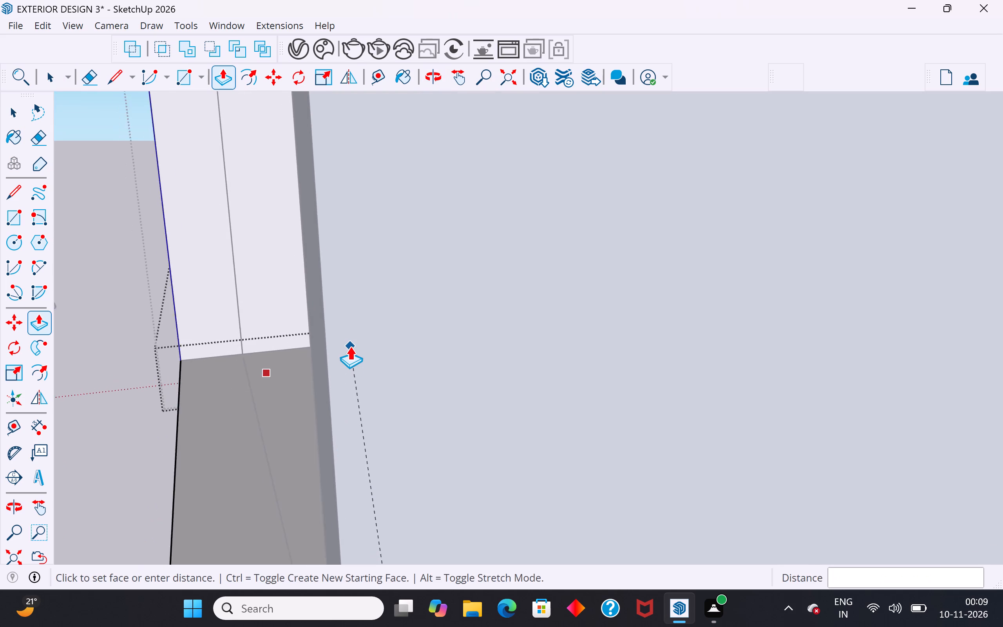
{"action": "scroll", "coordinate": [350, 346], "scroll_direction": "down", "scroll_amount": 19}
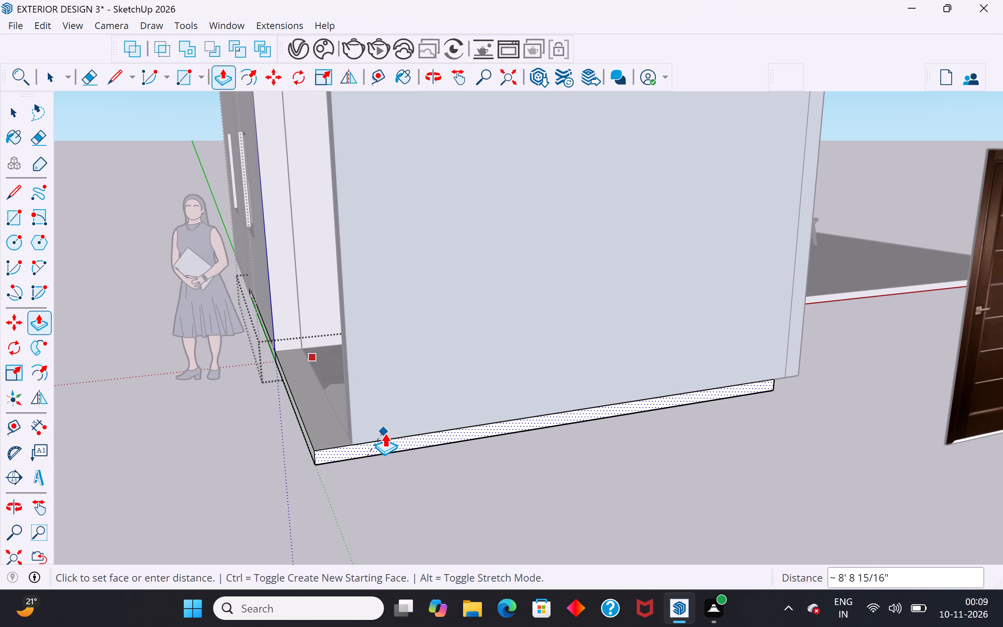
{"action": "left_click", "coordinate": [385, 433]}
{"action": "left_click", "coordinate": [7, 111]}
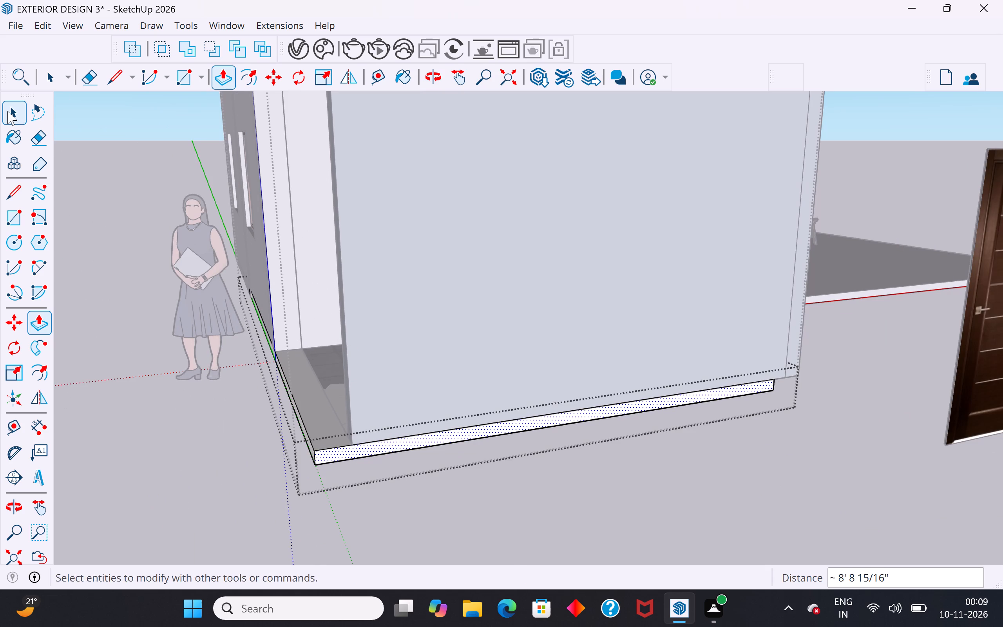
{"action": "left_click", "coordinate": [110, 398]}
Inside the front room group, Push/Pull the outer side wall's end face about 8' 9" outward to the extended slab's corner.
{"action": "middle_click_drag", "start_coordinate": [333, 497], "coordinate": [473, 554]}
{"action": "scroll", "coordinate": [523, 440], "scroll_direction": "down", "scroll_amount": 5}
{"action": "middle_click_drag", "start_coordinate": [522, 449], "coordinate": [536, 426]}
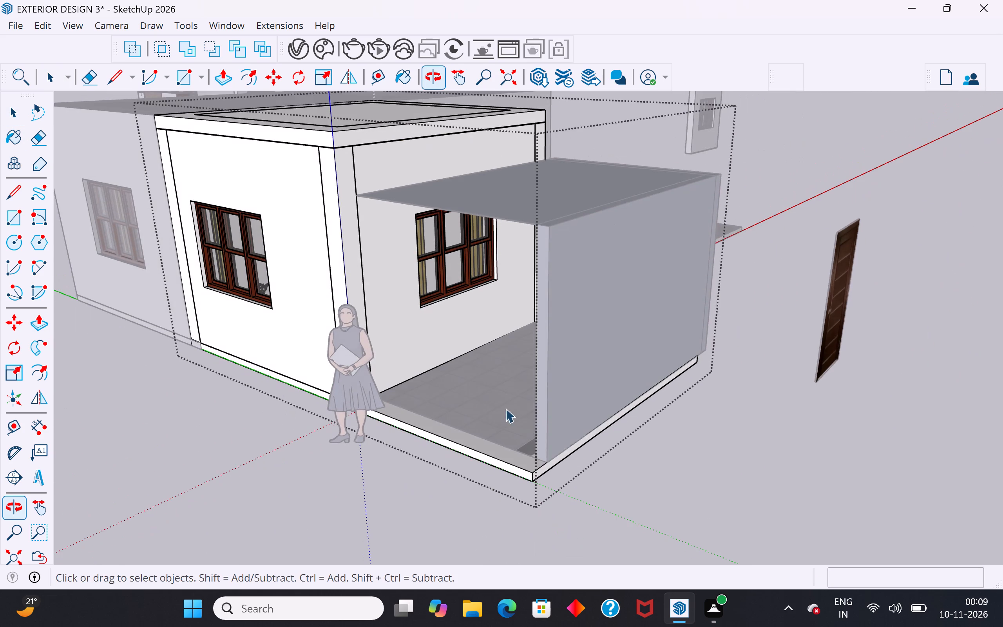
{"action": "scroll", "coordinate": [430, 357], "scroll_direction": "up", "scroll_amount": 1}
{"action": "middle_click_drag", "start_coordinate": [479, 414], "coordinate": [445, 409]}
{"action": "scroll", "coordinate": [428, 429], "scroll_direction": "up", "scroll_amount": 4}
{"action": "scroll", "coordinate": [475, 496], "scroll_direction": "up", "scroll_amount": 3}
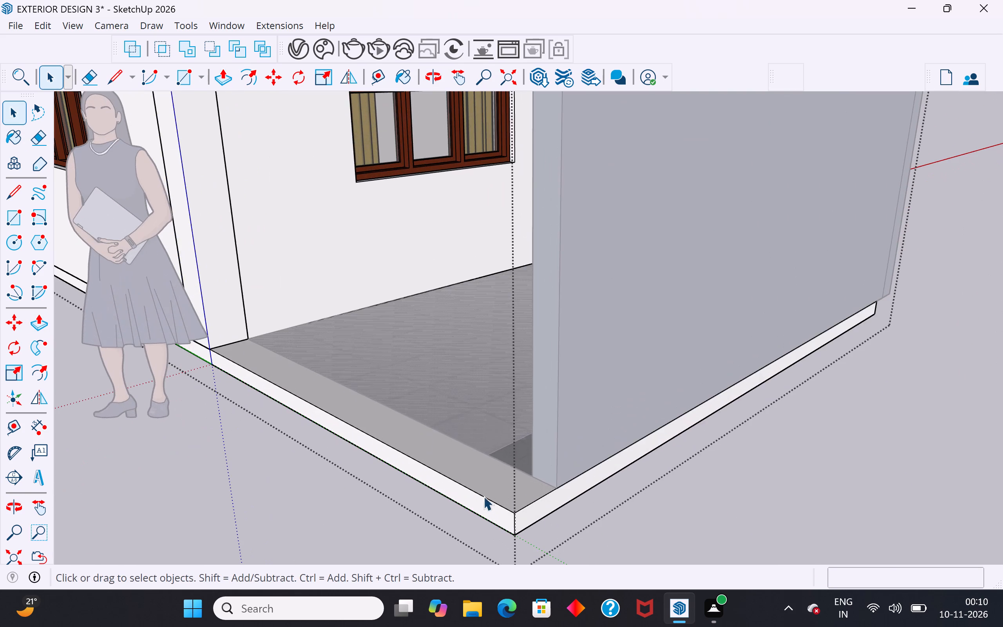
{"action": "middle_click_drag", "start_coordinate": [507, 501], "coordinate": [704, 539]}
{"action": "middle_click_drag", "start_coordinate": [624, 453], "coordinate": [427, 471]}
{"action": "scroll", "coordinate": [416, 454], "scroll_direction": "down", "scroll_amount": 5}
{"action": "left_click", "coordinate": [408, 415]}
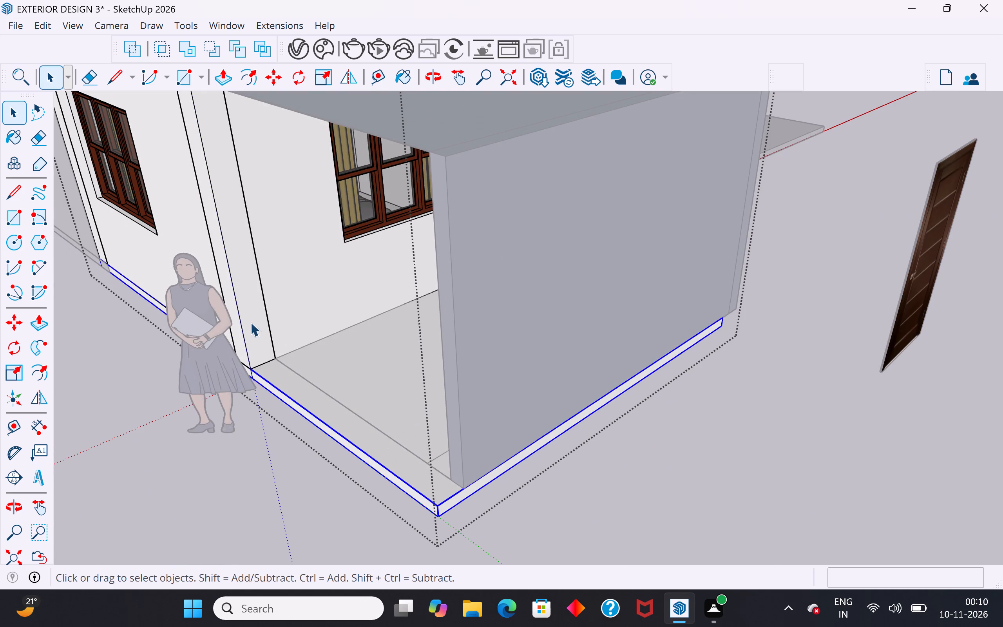
{"action": "left_click", "coordinate": [255, 312]}
{"action": "double_click", "coordinate": [254, 312]}
{"action": "left_click", "coordinate": [253, 314]}
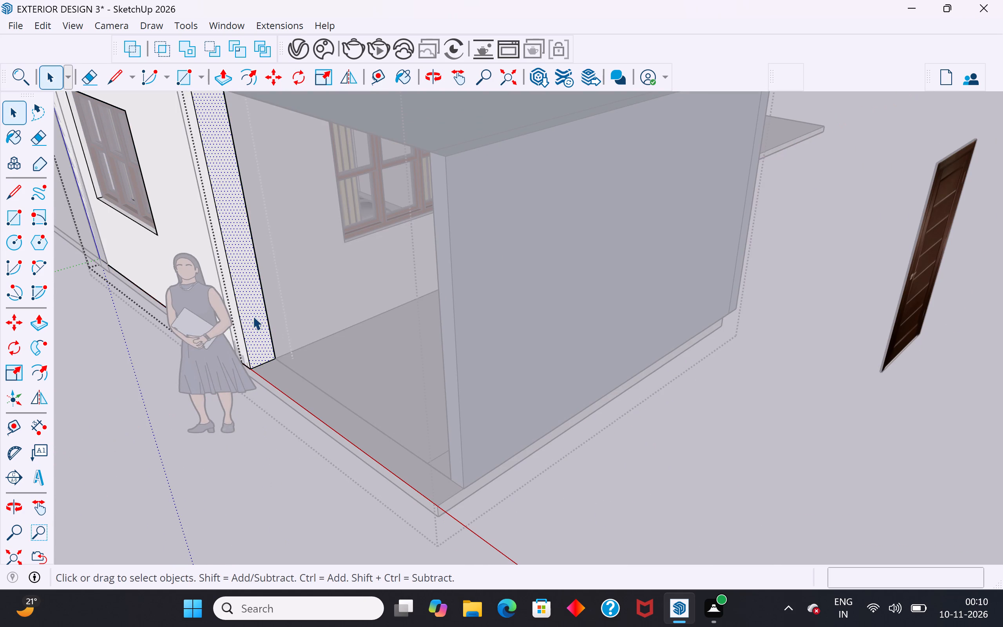
{"action": "left_click", "coordinate": [37, 325]}
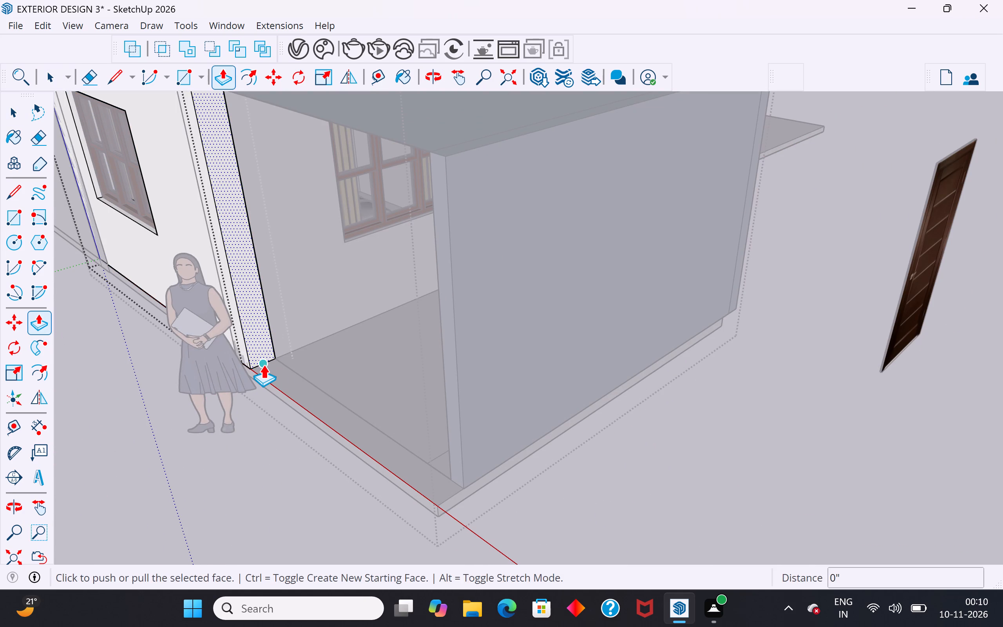
{"action": "left_click", "coordinate": [261, 362]}
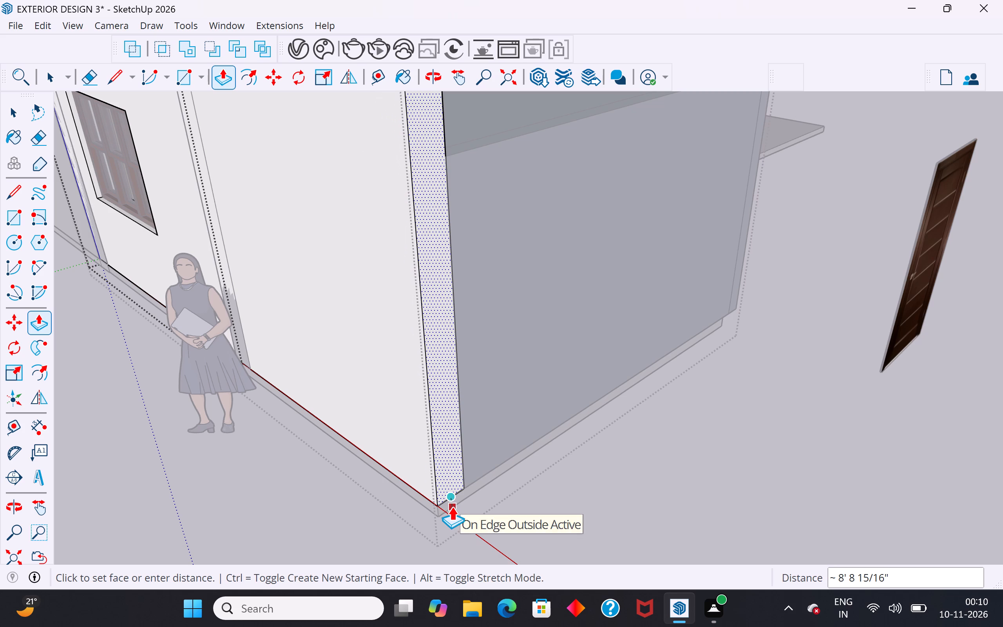
{"action": "left_click", "coordinate": [452, 506]}
{"action": "left_click", "coordinate": [8, 110]}
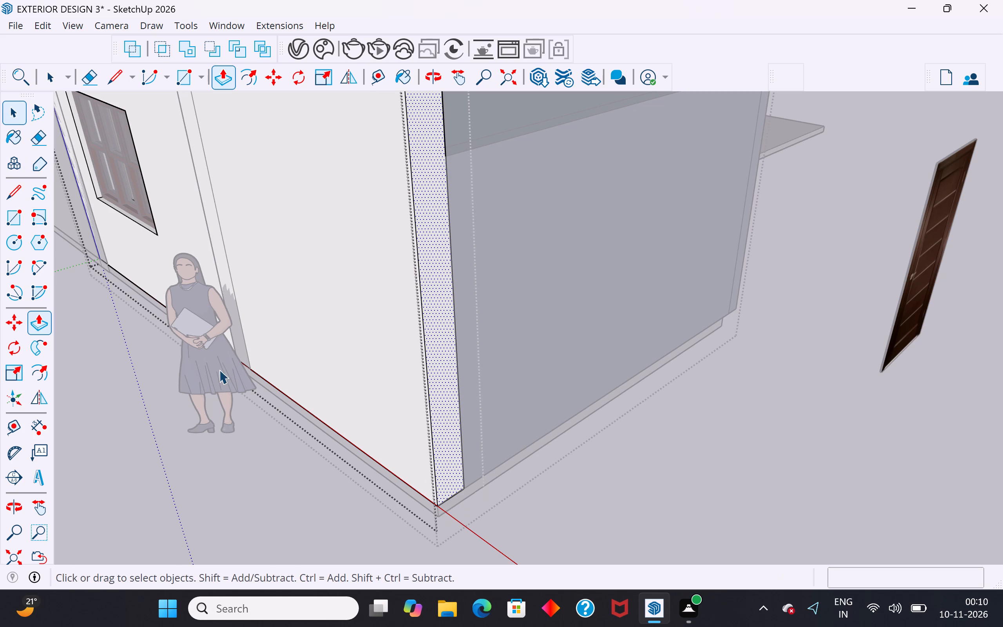
{"action": "left_click", "coordinate": [261, 449]}
Examine the extended wall, the bathroom set and the adjoining rooms from several sides.
{"action": "scroll", "coordinate": [329, 533], "scroll_direction": "down", "scroll_amount": 9}
{"action": "middle_click_drag", "start_coordinate": [545, 449], "coordinate": [77, 344]}
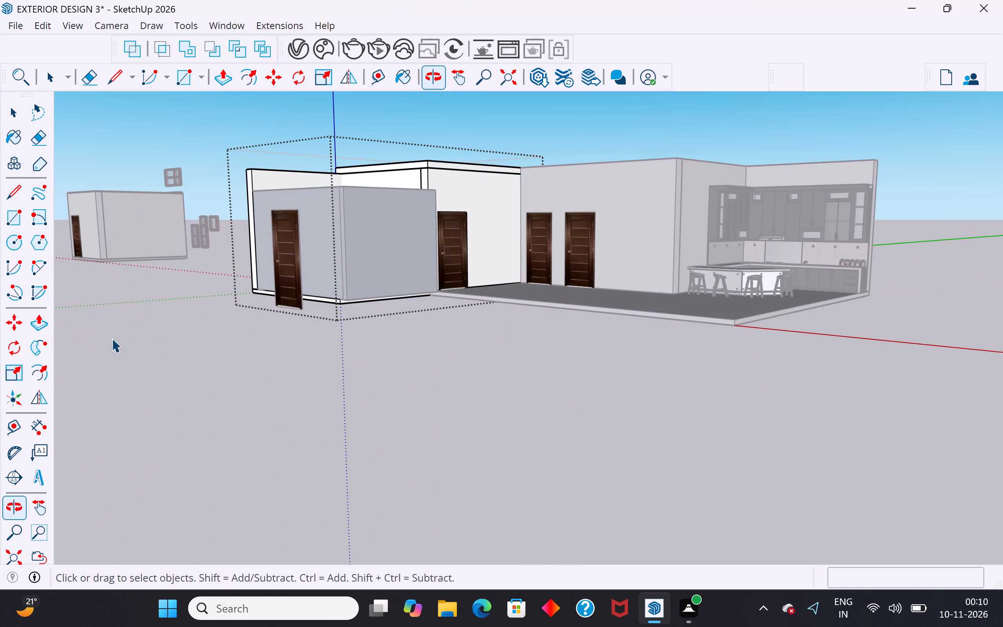
{"action": "scroll", "coordinate": [308, 331], "scroll_direction": "up", "scroll_amount": 4}
{"action": "middle_click_drag", "start_coordinate": [105, 593], "coordinate": [3, 604]}
{"action": "middle_click_drag", "start_coordinate": [362, 429], "coordinate": [66, 543]}
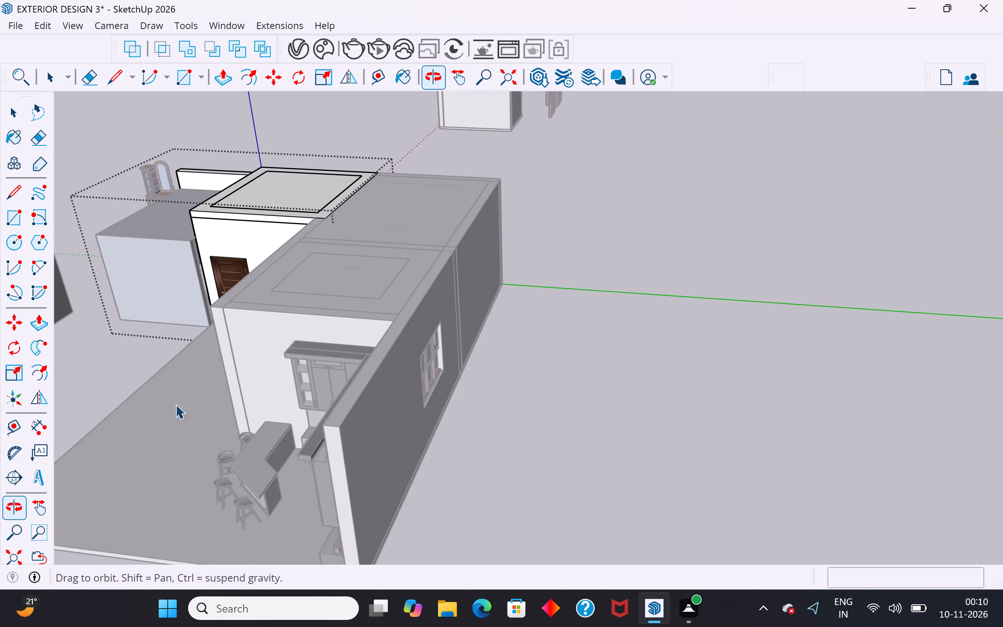
{"action": "scroll", "coordinate": [216, 287], "scroll_direction": "up", "scroll_amount": 6}
{"action": "middle_click_drag", "start_coordinate": [179, 314], "coordinate": [423, 365]}
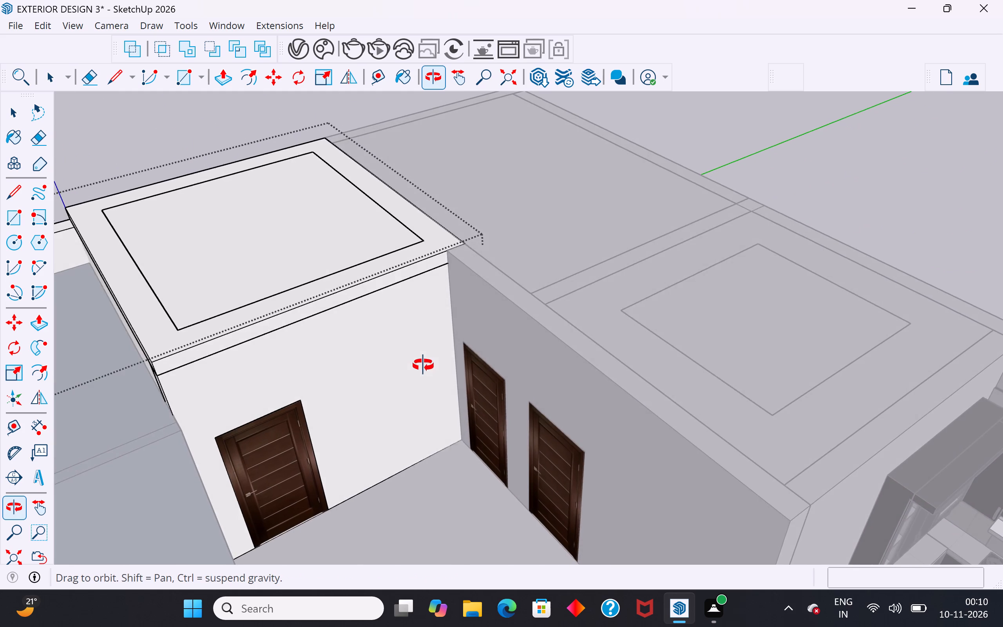
{"action": "middle_click_drag", "start_coordinate": [423, 365], "coordinate": [418, 367]}
{"action": "scroll", "coordinate": [362, 312], "scroll_direction": "down", "scroll_amount": 11}
{"action": "middle_click_drag", "start_coordinate": [217, 404], "coordinate": [339, 373]}
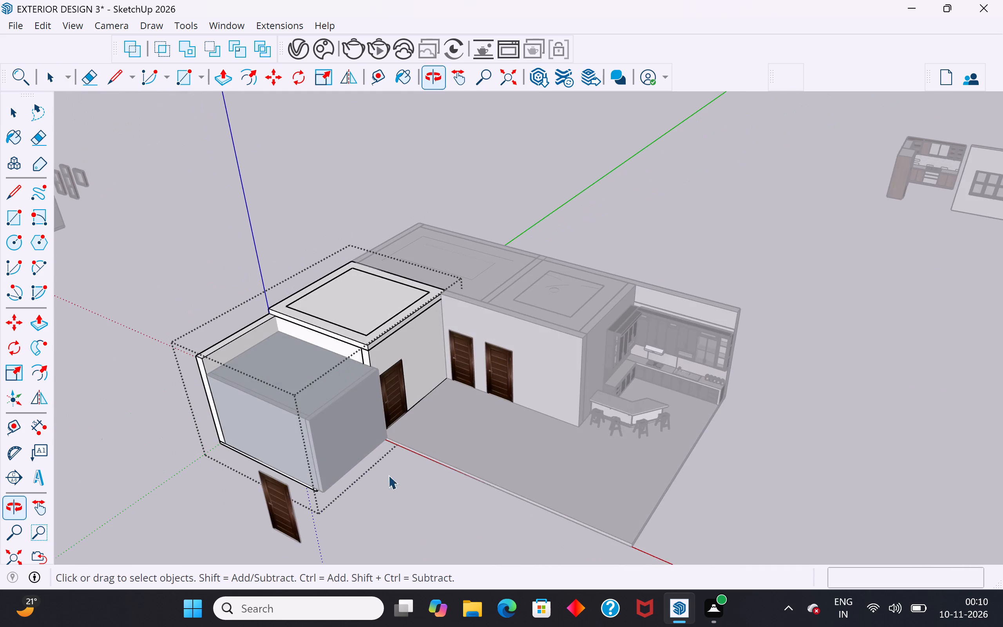
{"action": "left_click", "coordinate": [413, 529]}
Move the bathroom set by its bottom corner about 12' 8" along the slab edge, away from the front room.
{"action": "middle_click_drag", "start_coordinate": [382, 405], "coordinate": [557, 372]}
{"action": "left_click", "coordinate": [460, 448]}
{"action": "scroll", "coordinate": [523, 367], "scroll_direction": "down", "scroll_amount": 3}
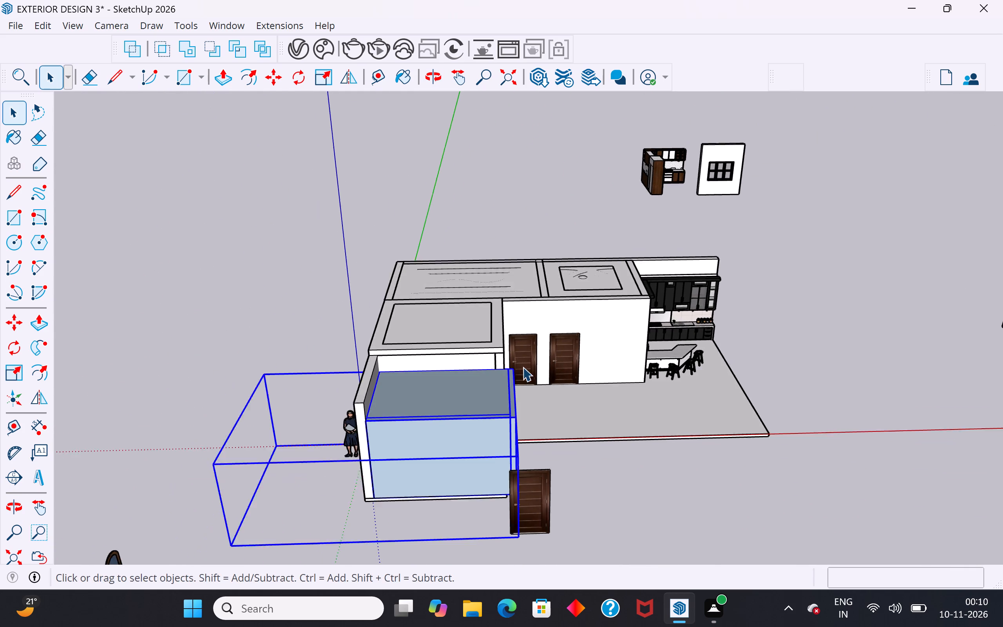
{"action": "scroll", "coordinate": [523, 367], "scroll_direction": "down", "scroll_amount": 2}
{"action": "scroll", "coordinate": [464, 442], "scroll_direction": "up", "scroll_amount": 8}
{"action": "middle_click_drag", "start_coordinate": [444, 458], "coordinate": [485, 470]}
{"action": "middle_click_drag", "start_coordinate": [679, 453], "coordinate": [276, 390]}
{"action": "scroll", "coordinate": [347, 309], "scroll_direction": "up", "scroll_amount": 4}
{"action": "middle_click_drag", "start_coordinate": [448, 355], "coordinate": [206, 457]}
{"action": "scroll", "coordinate": [412, 342], "scroll_direction": "up", "scroll_amount": 3}
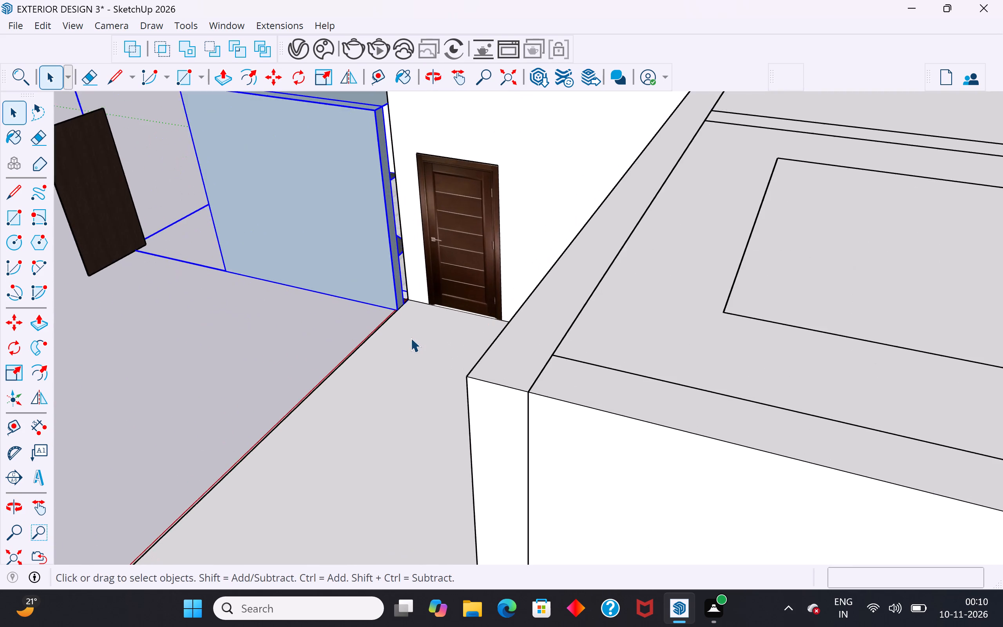
{"action": "scroll", "coordinate": [411, 338], "scroll_direction": "up", "scroll_amount": 4}
{"action": "key", "text": "m"}
{"action": "left_click", "coordinate": [389, 309]}
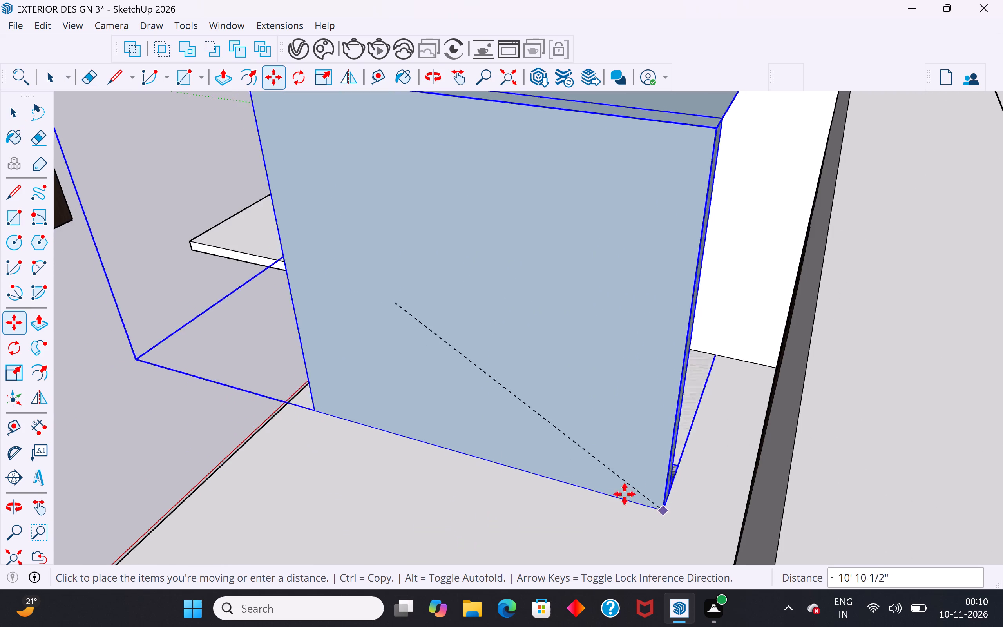
{"action": "scroll", "coordinate": [487, 418], "scroll_direction": "down", "scroll_amount": 10}
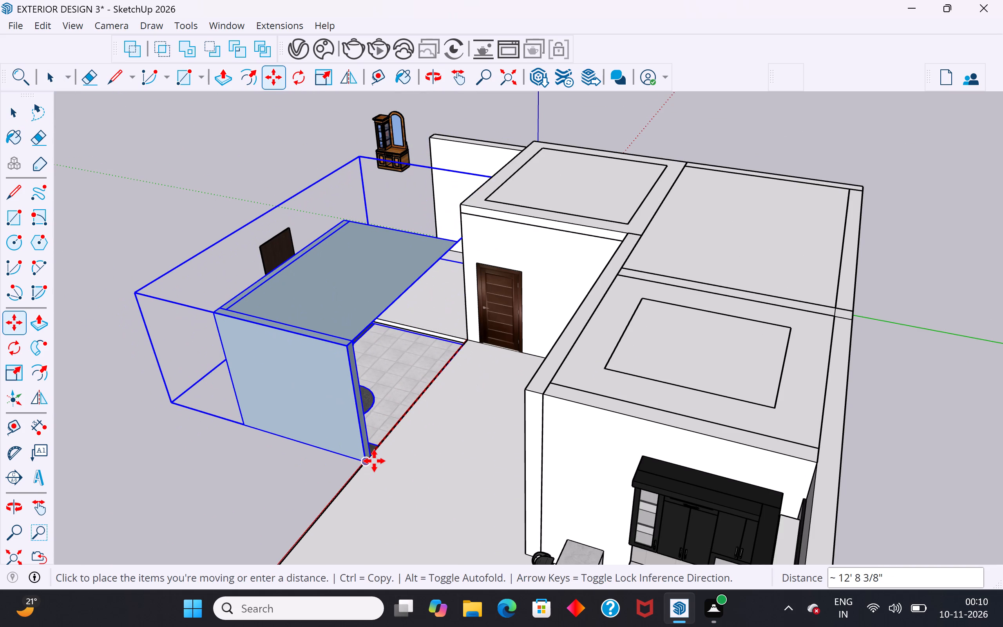
{"action": "left_click", "coordinate": [373, 460]}
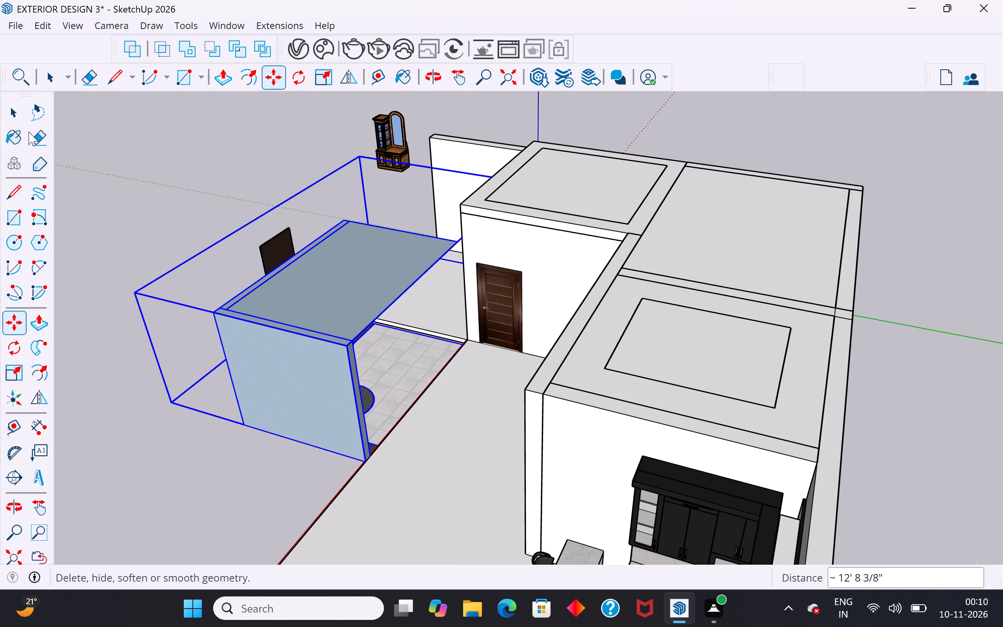
{"action": "left_click", "coordinate": [19, 113]}
{"action": "left_click", "coordinate": [91, 163]}
Examine the gap between the bathroom set's floor and the front room's slab from inside and below.
{"action": "middle_click_drag", "start_coordinate": [362, 379], "coordinate": [214, 357]}
{"action": "scroll", "coordinate": [318, 340], "scroll_direction": "up", "scroll_amount": 1}
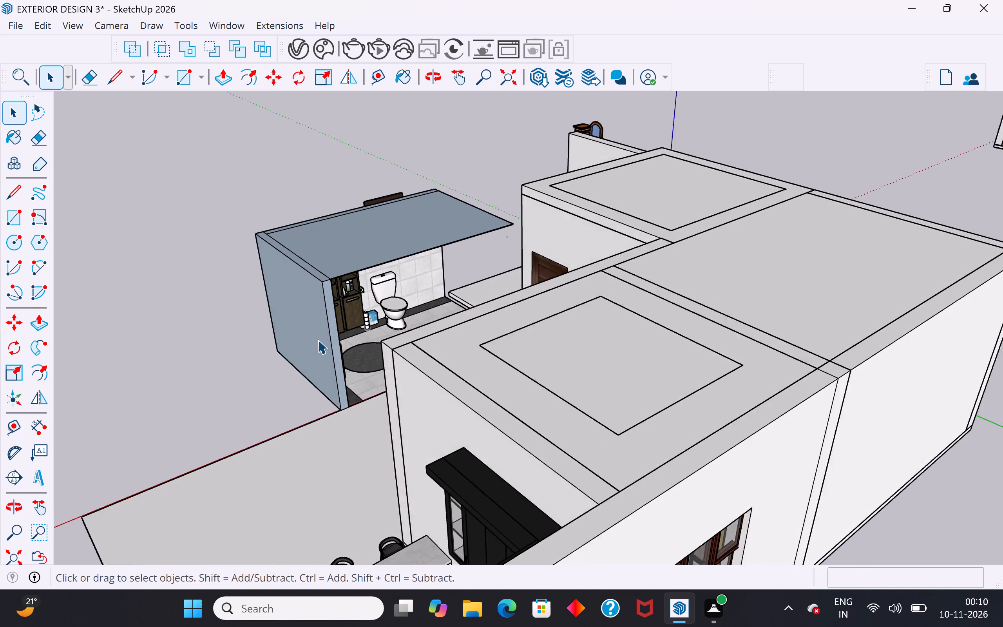
{"action": "scroll", "coordinate": [318, 340], "scroll_direction": "up", "scroll_amount": 6}
{"action": "middle_click_drag", "start_coordinate": [377, 393], "coordinate": [503, 280]}
{"action": "scroll", "coordinate": [523, 414], "scroll_direction": "up", "scroll_amount": 5}
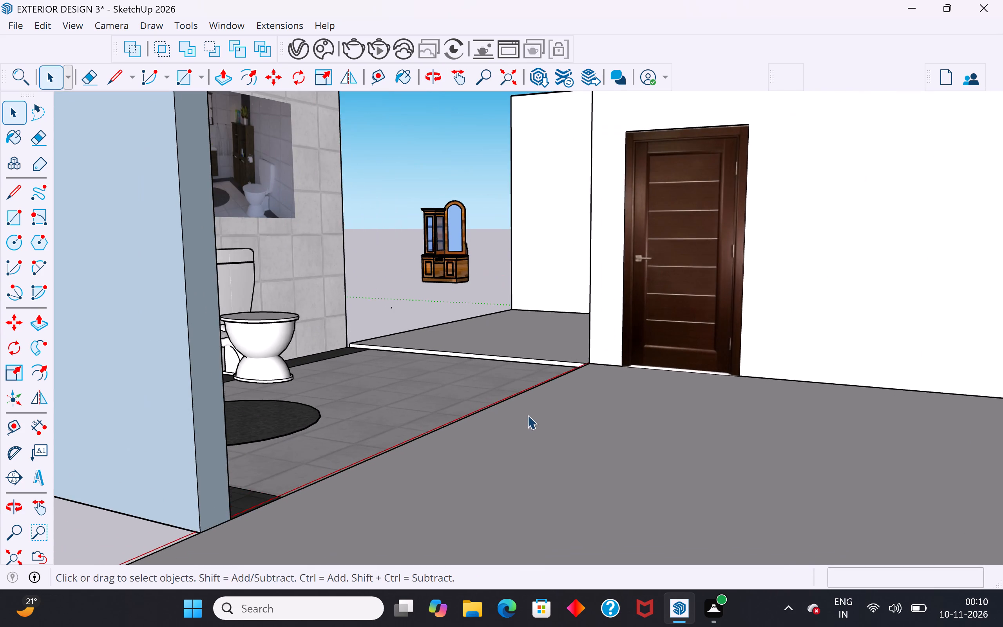
{"action": "middle_click_drag", "start_coordinate": [529, 414], "coordinate": [525, 414]}
{"action": "scroll", "coordinate": [476, 410], "scroll_direction": "up", "scroll_amount": 1}
{"action": "middle_click_drag", "start_coordinate": [487, 405], "coordinate": [526, 397]}
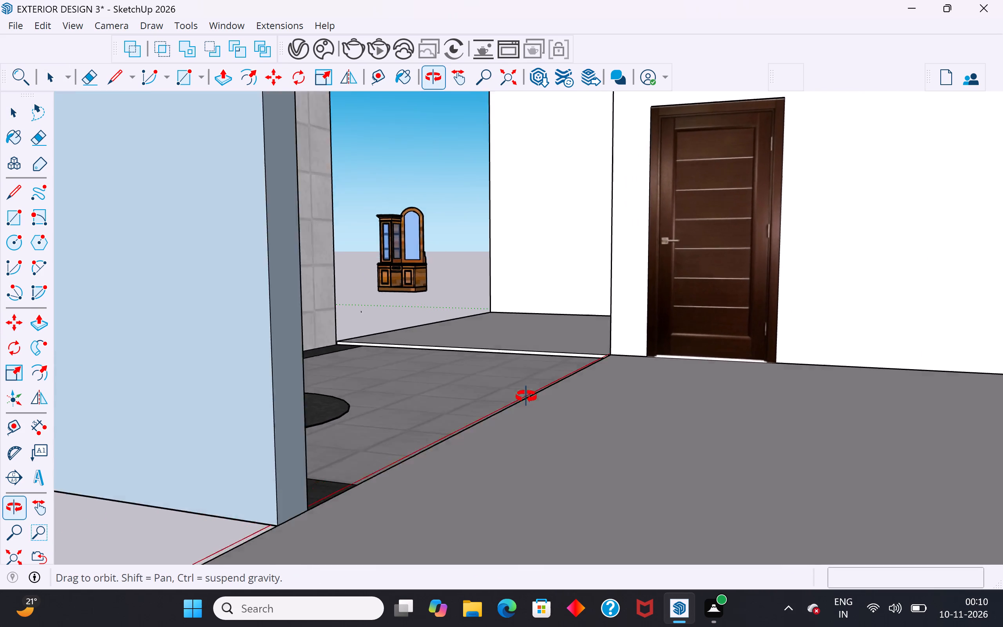
{"action": "middle_click_drag", "start_coordinate": [526, 397], "coordinate": [609, 357]}
{"action": "middle_click_drag", "start_coordinate": [636, 340], "coordinate": [622, 341]}
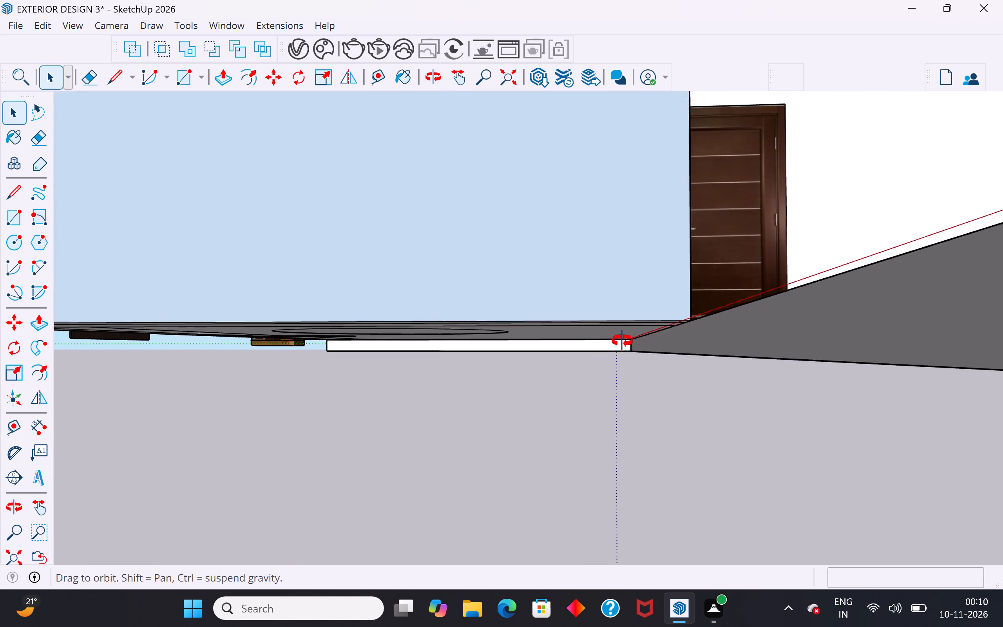
{"action": "middle_click_drag", "start_coordinate": [622, 341], "coordinate": [624, 350]}
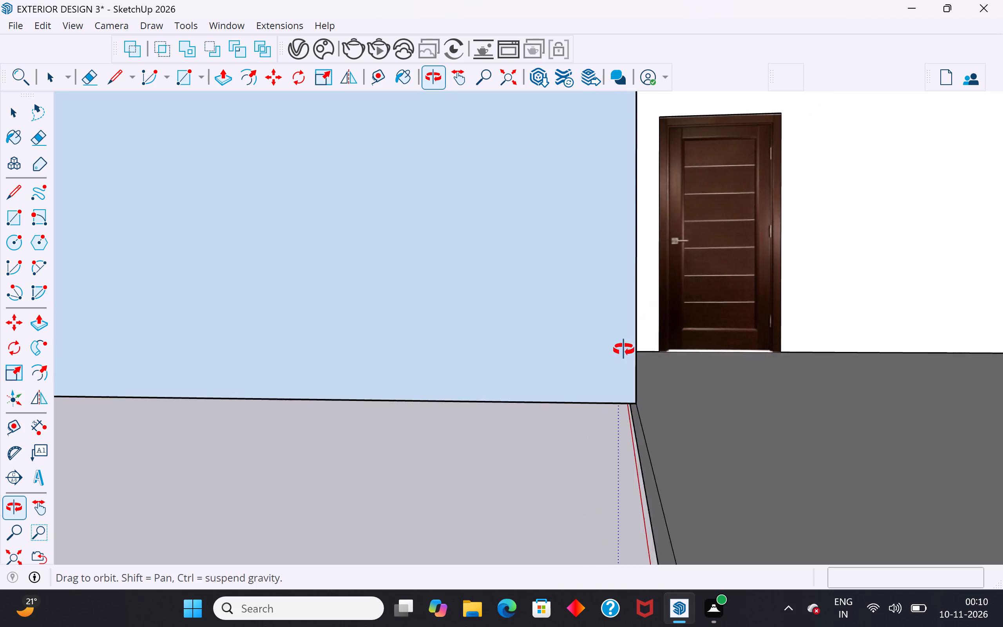
{"action": "middle_click_drag", "start_coordinate": [624, 350], "coordinate": [628, 338]}
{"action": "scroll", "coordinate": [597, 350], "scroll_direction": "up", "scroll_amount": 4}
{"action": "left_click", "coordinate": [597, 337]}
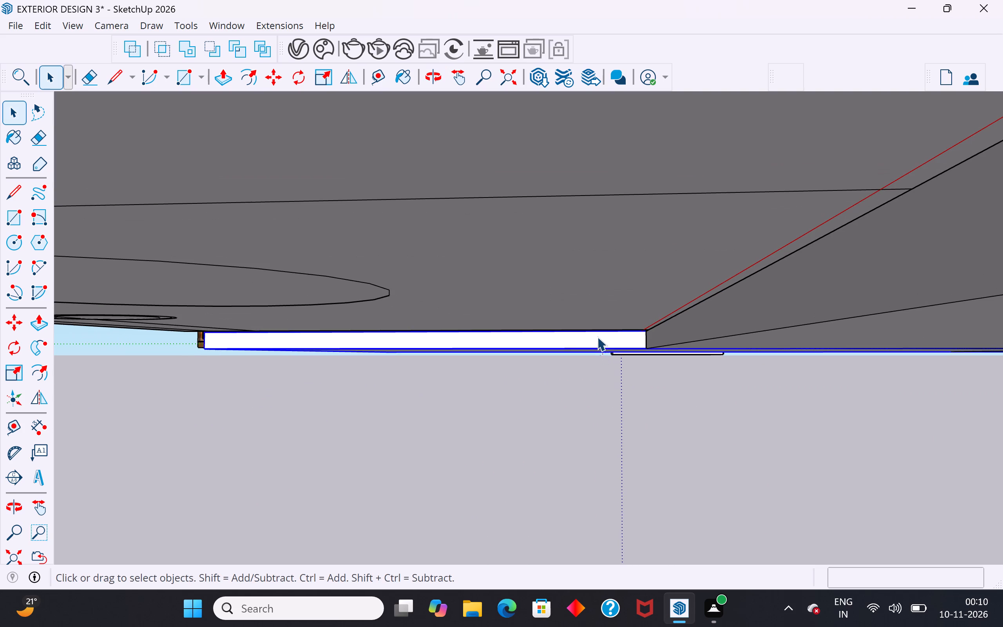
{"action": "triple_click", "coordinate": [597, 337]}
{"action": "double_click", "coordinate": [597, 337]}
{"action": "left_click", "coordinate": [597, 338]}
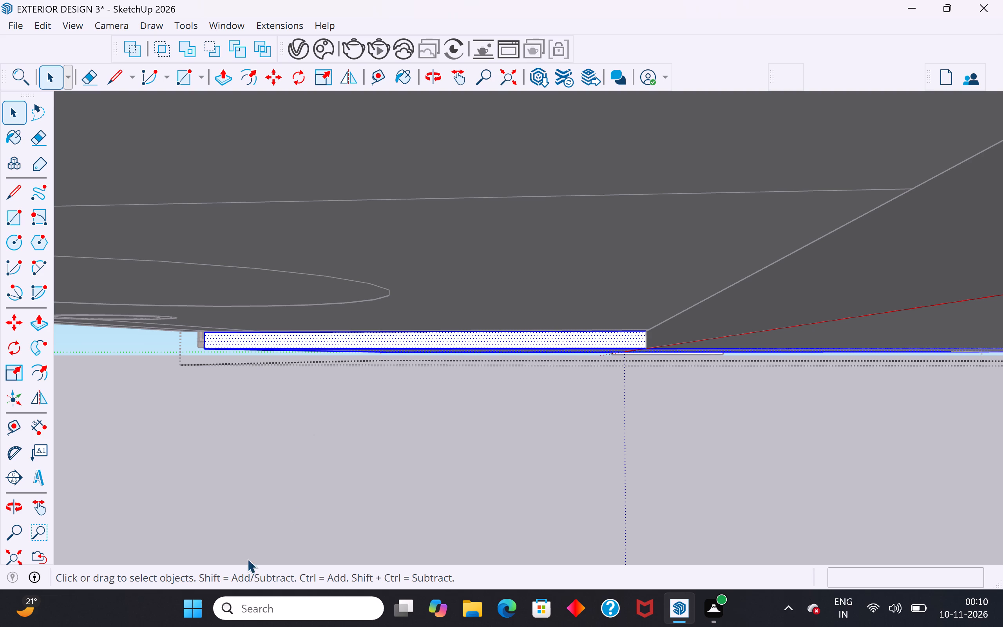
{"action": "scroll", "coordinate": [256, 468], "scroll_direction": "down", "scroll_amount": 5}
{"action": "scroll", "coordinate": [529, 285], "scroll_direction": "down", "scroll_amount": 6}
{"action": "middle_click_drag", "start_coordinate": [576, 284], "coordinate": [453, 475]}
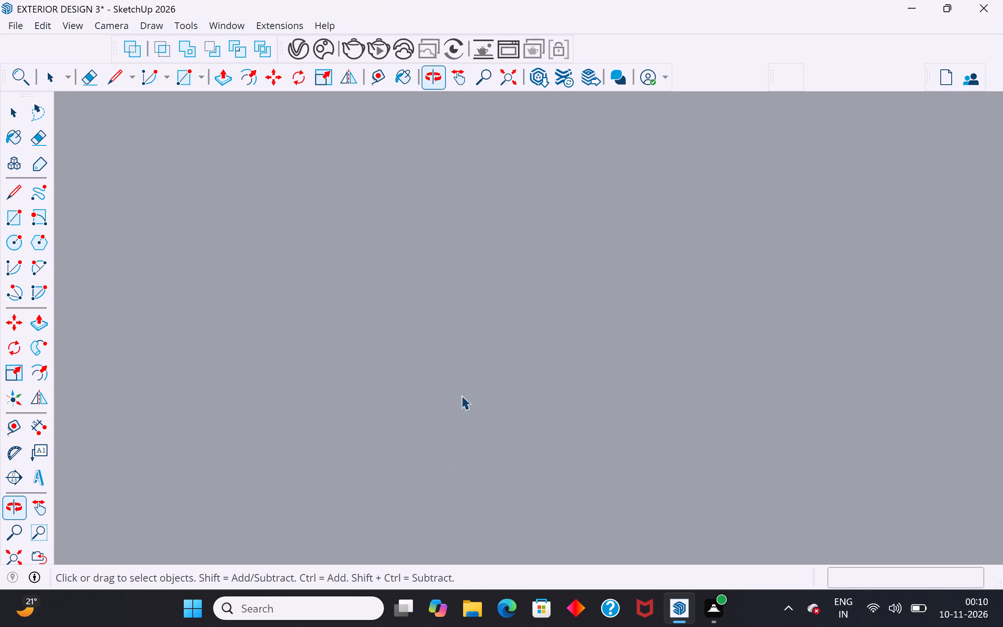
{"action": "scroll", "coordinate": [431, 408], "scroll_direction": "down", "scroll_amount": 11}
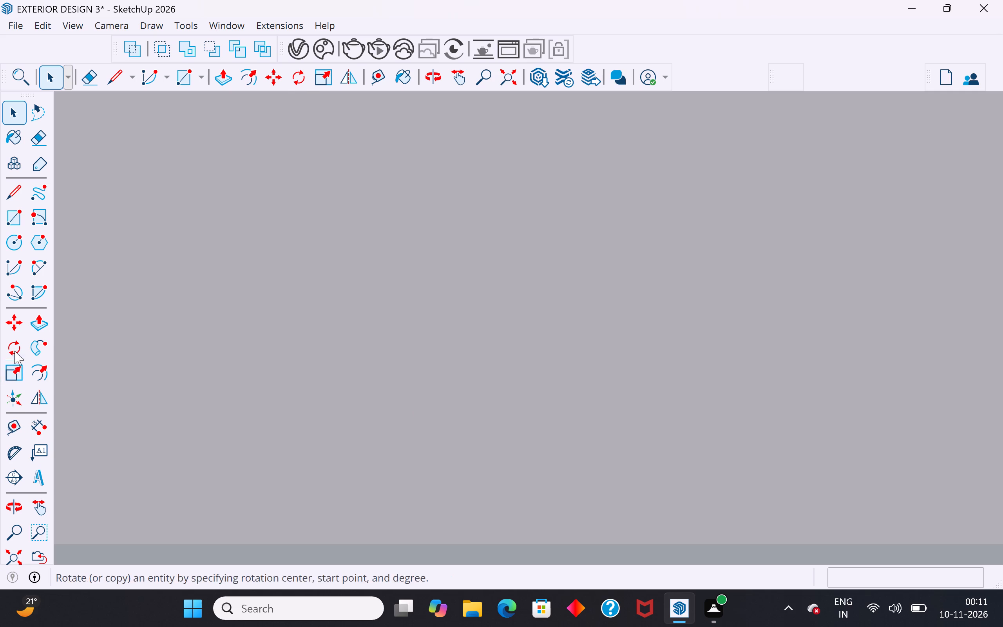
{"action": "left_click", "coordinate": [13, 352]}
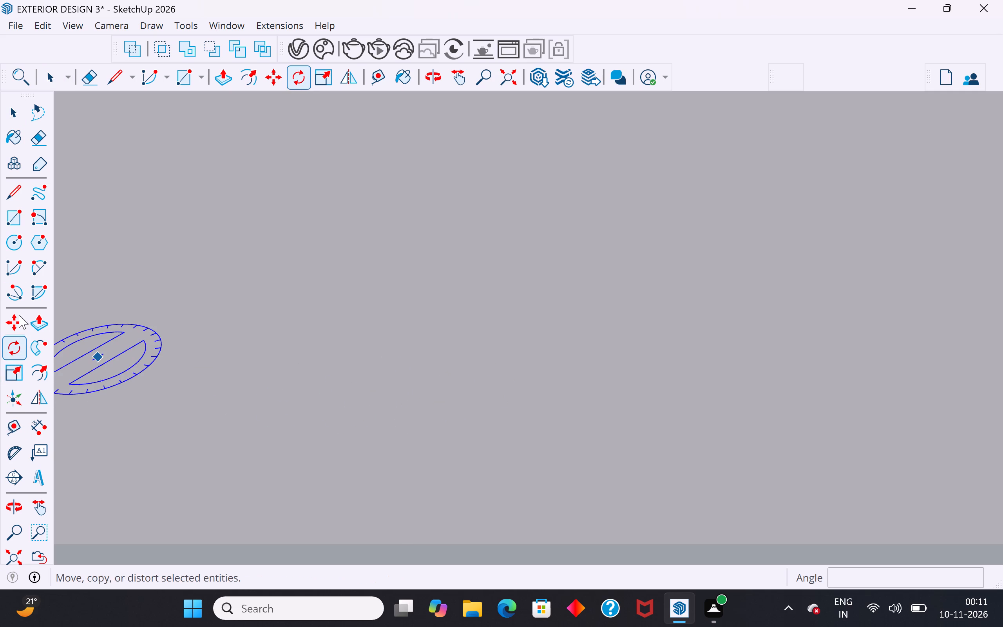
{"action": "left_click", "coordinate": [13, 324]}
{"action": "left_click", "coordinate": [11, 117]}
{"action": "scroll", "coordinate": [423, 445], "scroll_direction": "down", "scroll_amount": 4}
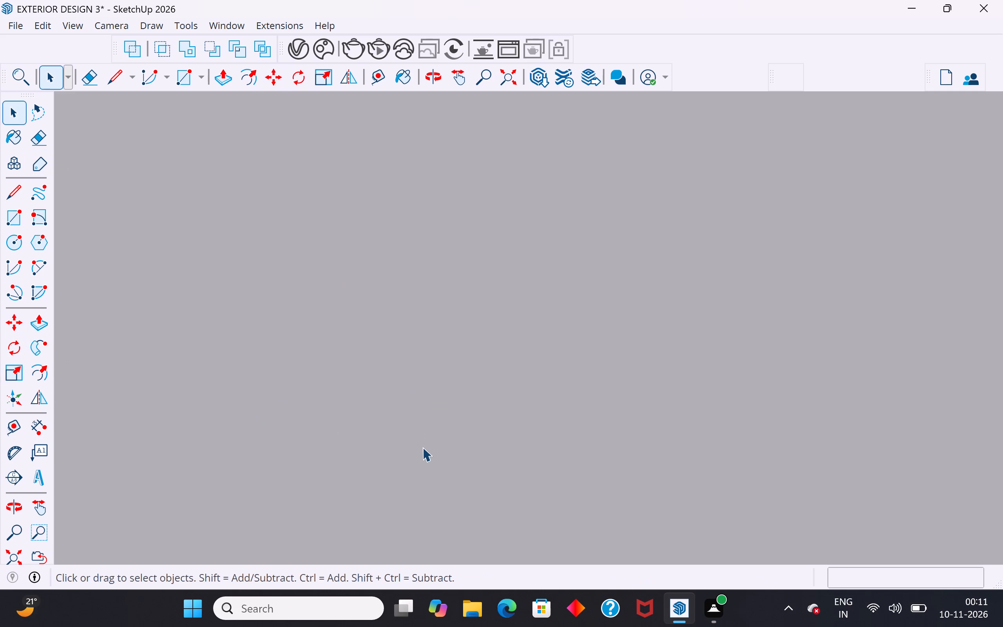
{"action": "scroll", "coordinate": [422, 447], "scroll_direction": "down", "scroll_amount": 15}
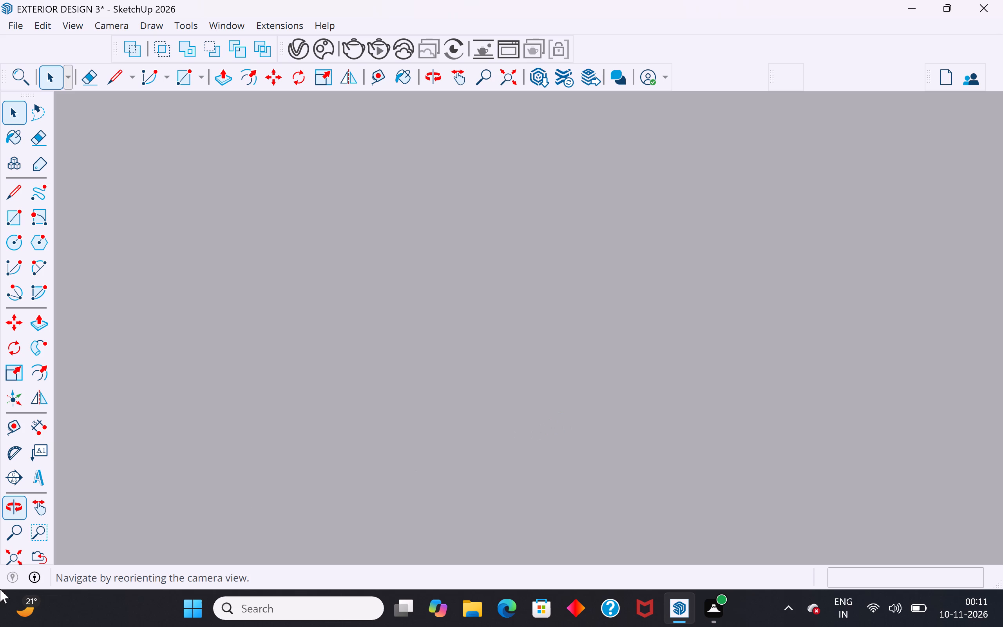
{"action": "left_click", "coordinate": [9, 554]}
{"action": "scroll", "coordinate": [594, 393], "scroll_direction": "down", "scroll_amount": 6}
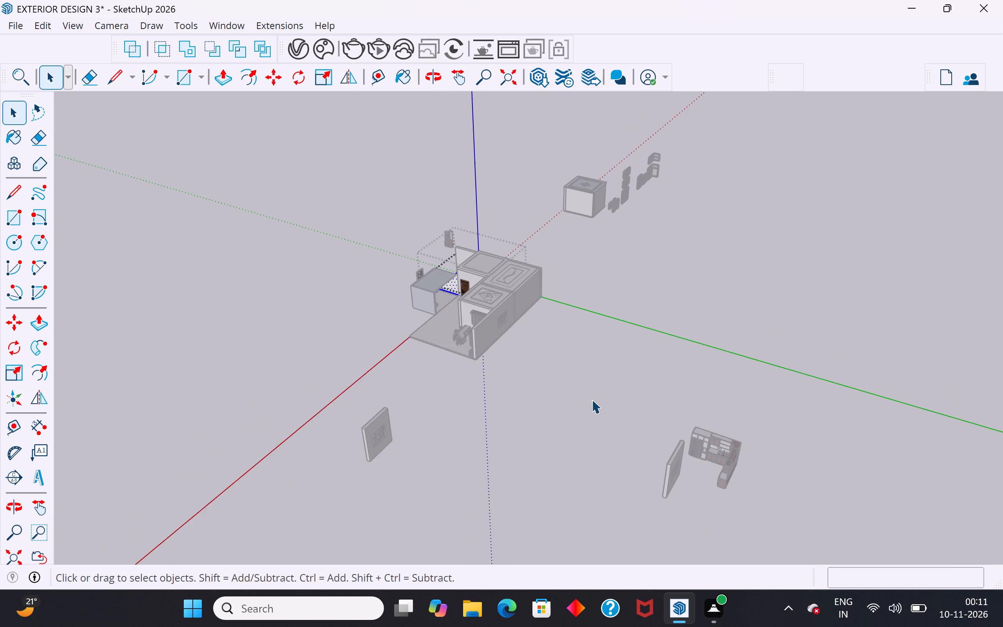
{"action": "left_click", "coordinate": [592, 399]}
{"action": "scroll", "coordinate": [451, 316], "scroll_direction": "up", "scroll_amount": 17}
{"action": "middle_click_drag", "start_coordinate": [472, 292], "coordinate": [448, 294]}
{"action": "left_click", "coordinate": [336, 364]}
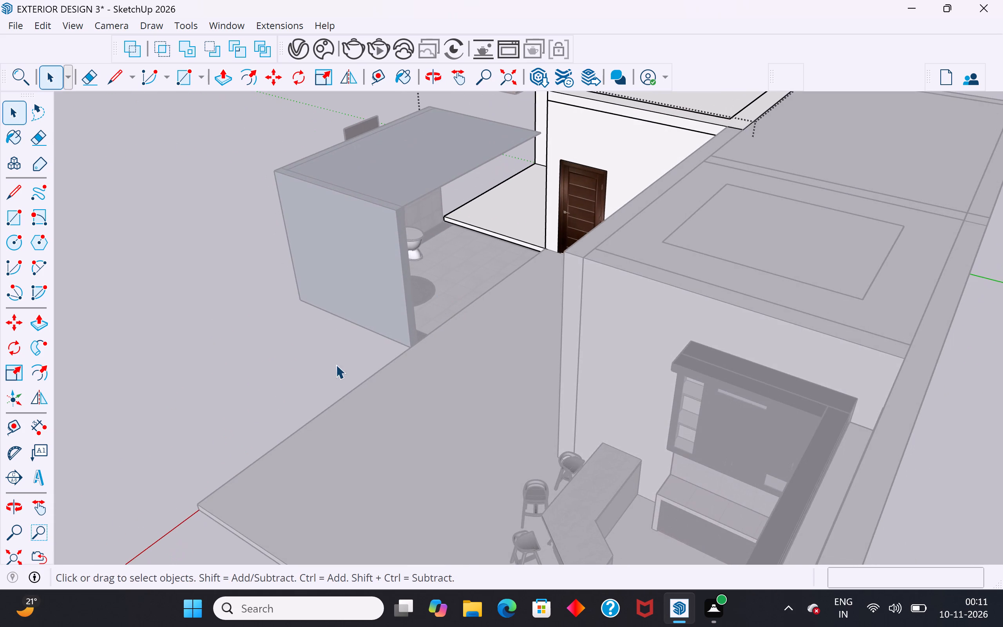
Examine the bathroom set's interior and its fit against the slab edge and front room from several sides.
{"action": "middle_click_drag", "start_coordinate": [579, 257], "coordinate": [544, 284]}
{"action": "scroll", "coordinate": [520, 232], "scroll_direction": "up", "scroll_amount": 9}
{"action": "middle_click_drag", "start_coordinate": [537, 213], "coordinate": [499, 217]}
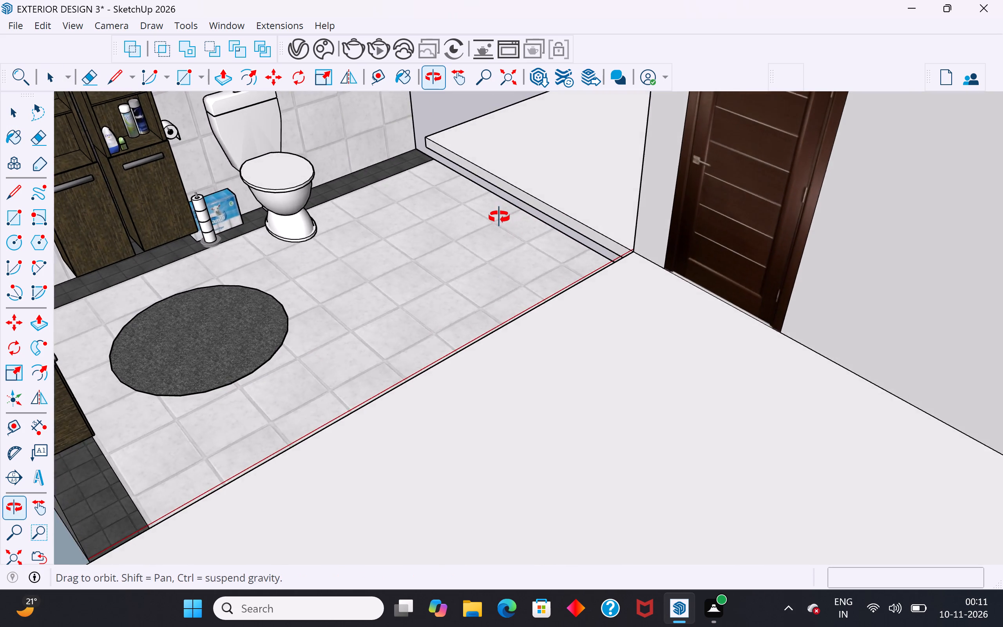
{"action": "middle_click_drag", "start_coordinate": [499, 217], "coordinate": [503, 232]}
{"action": "scroll", "coordinate": [597, 239], "scroll_direction": "down", "scroll_amount": 4}
{"action": "middle_click_drag", "start_coordinate": [599, 255], "coordinate": [312, 250]}
{"action": "scroll", "coordinate": [312, 250], "scroll_direction": "up", "scroll_amount": 1}
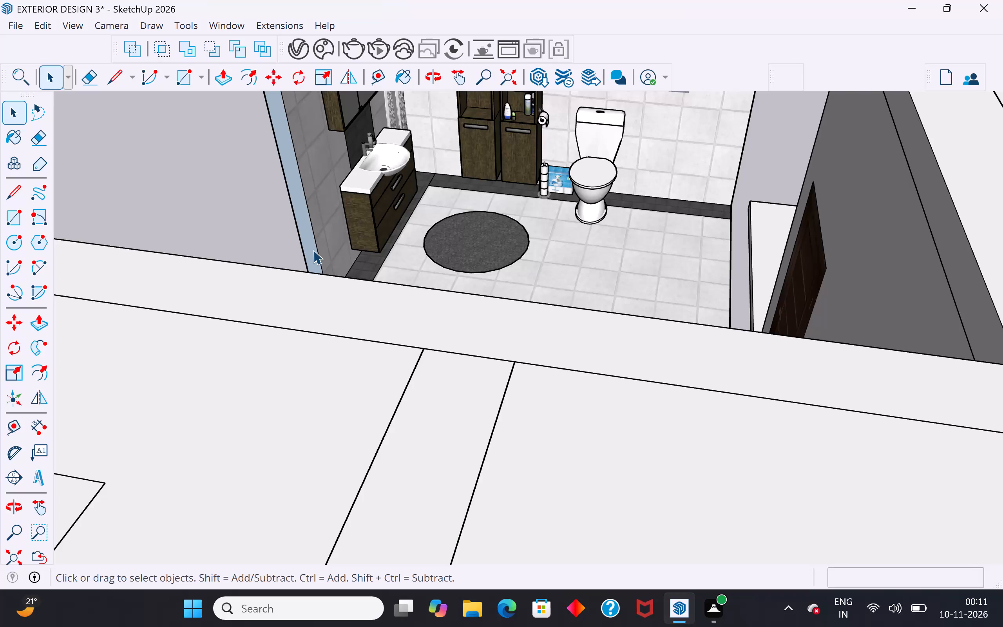
{"action": "scroll", "coordinate": [550, 161], "scroll_direction": "down", "scroll_amount": 3}
{"action": "middle_click_drag", "start_coordinate": [565, 184], "coordinate": [744, 181]}
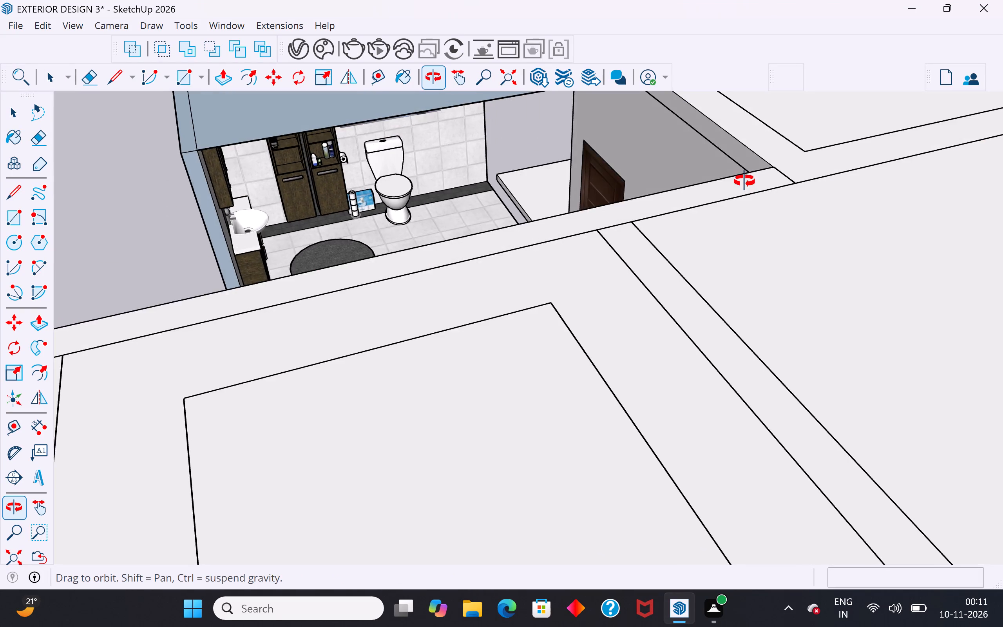
{"action": "middle_click_drag", "start_coordinate": [744, 181], "coordinate": [700, 229]}
{"action": "scroll", "coordinate": [458, 232], "scroll_direction": "down", "scroll_amount": 9}
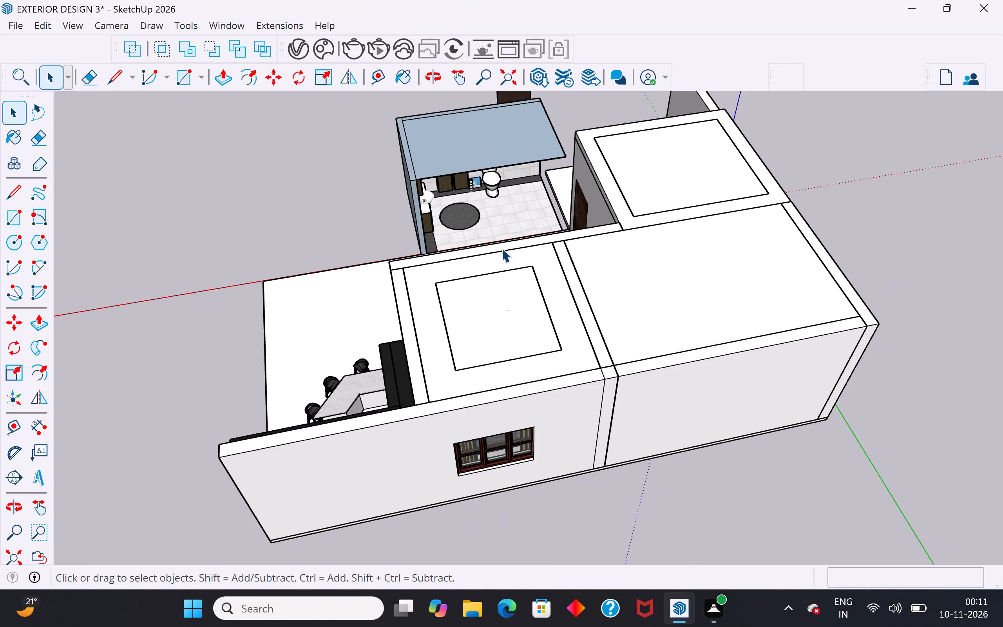
{"action": "middle_click_drag", "start_coordinate": [469, 263], "coordinate": [758, 250]}
{"action": "middle_click_drag", "start_coordinate": [483, 319], "coordinate": [648, 296]}
Rotate the bathroom set 180° about its bottom corner on the side away from the front room's slab.
{"action": "left_click", "coordinate": [297, 402]}
{"action": "scroll", "coordinate": [791, 204], "scroll_direction": "down", "scroll_amount": 5}
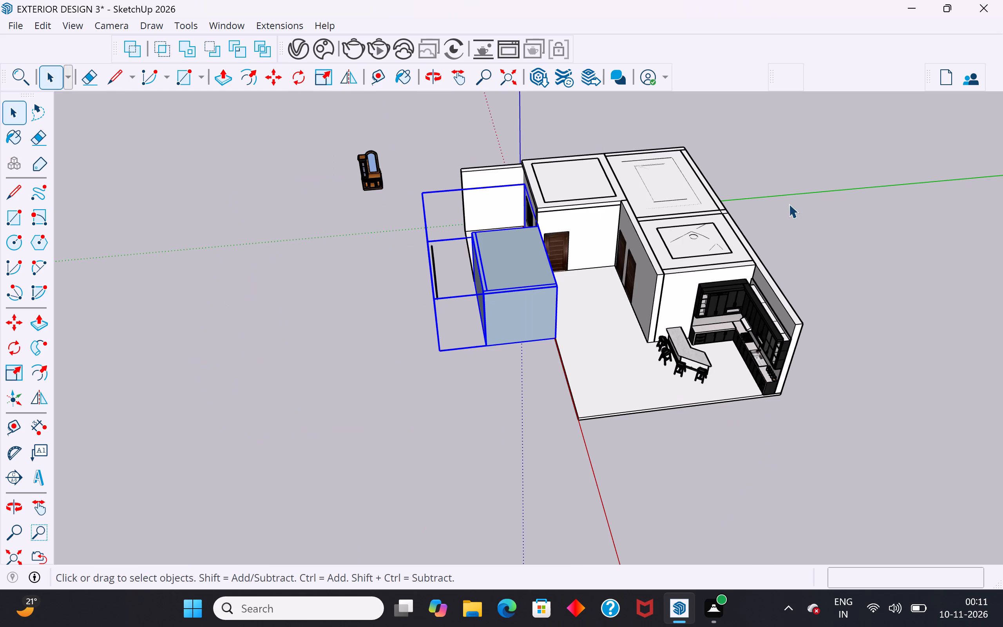
{"action": "left_click", "coordinate": [14, 350]}
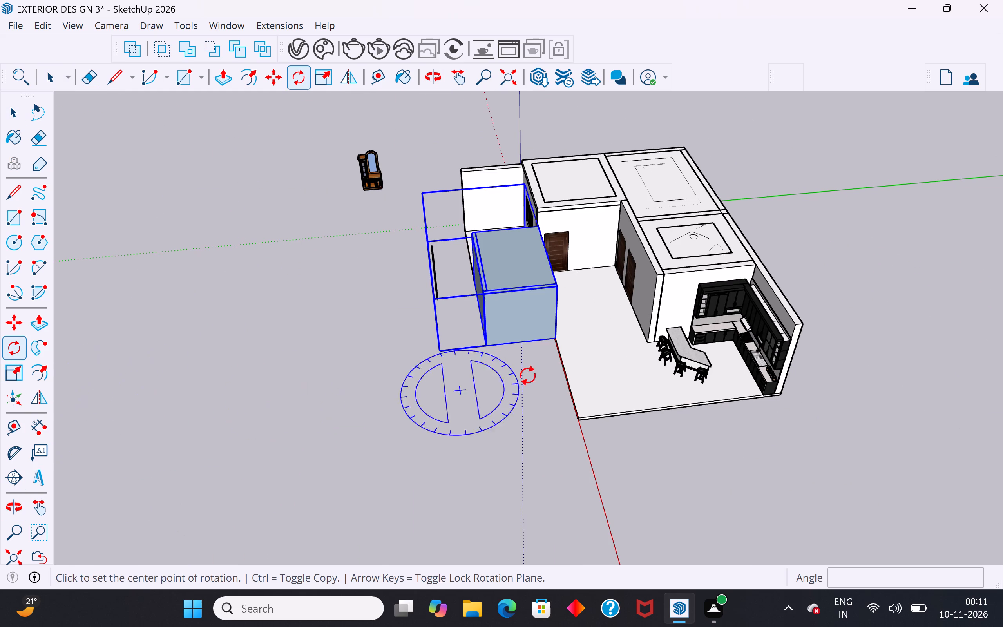
{"action": "left_click", "coordinate": [489, 346]}
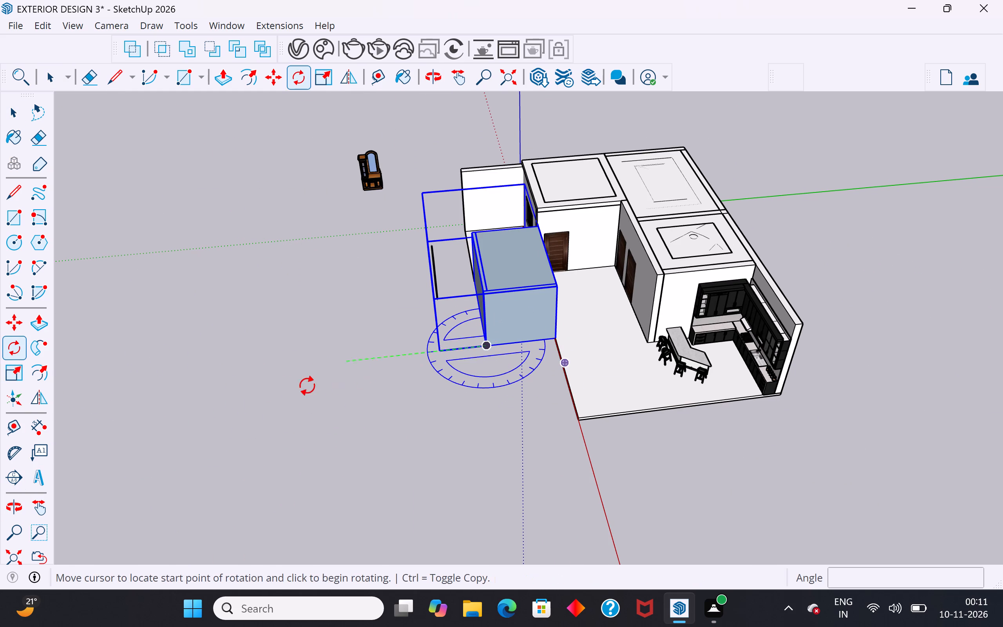
{"action": "left_click", "coordinate": [282, 386]}
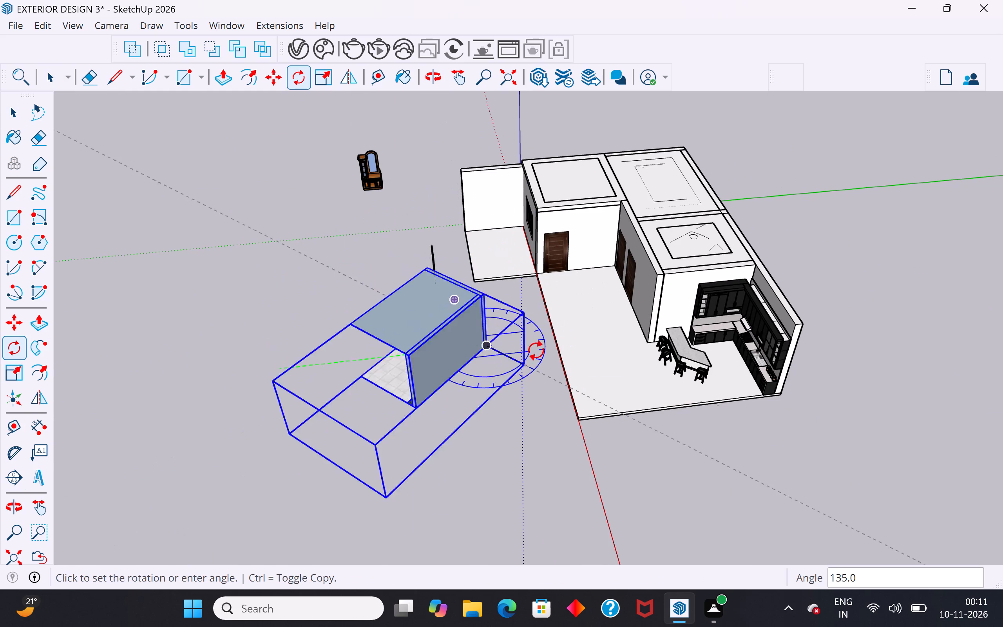
{"action": "left_click", "coordinate": [543, 343]}
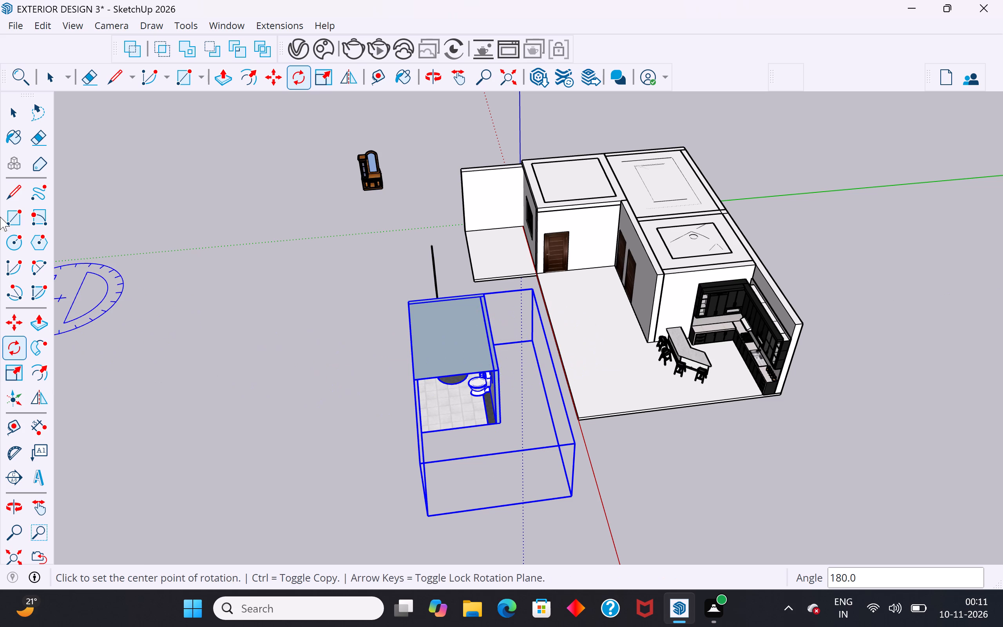
{"action": "left_click", "coordinate": [13, 104]}
{"action": "left_click", "coordinate": [364, 479]}
Examine the rotated bathroom set's interior and orientation from the front and side.
{"action": "middle_click_drag", "start_coordinate": [442, 478], "coordinate": [711, 423]}
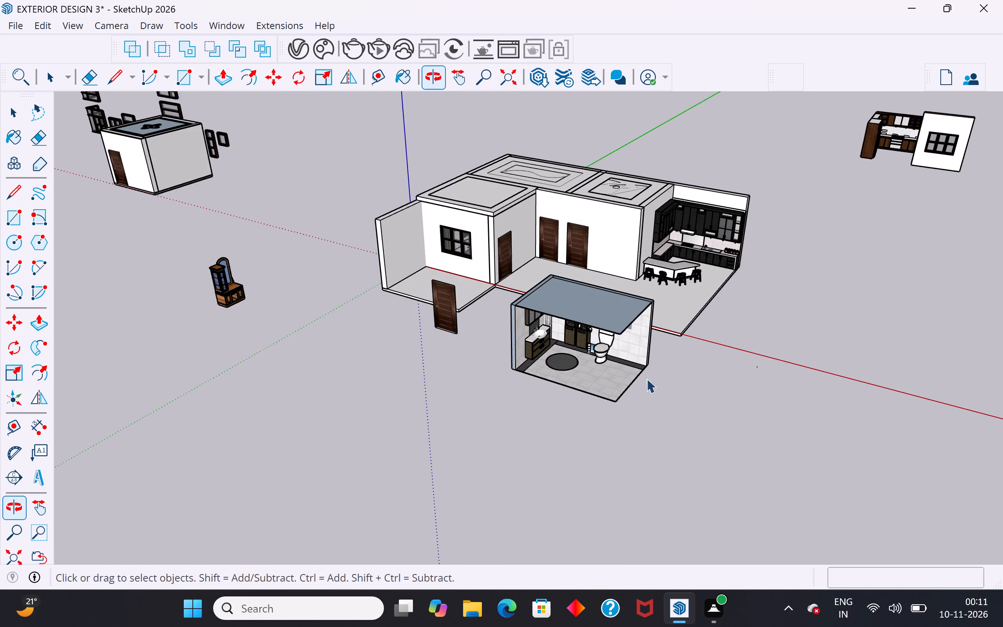
{"action": "scroll", "coordinate": [573, 323], "scroll_direction": "up", "scroll_amount": 8}
{"action": "middle_click_drag", "start_coordinate": [538, 338], "coordinate": [532, 287]}
{"action": "scroll", "coordinate": [461, 244], "scroll_direction": "up", "scroll_amount": 4}
{"action": "middle_click_drag", "start_coordinate": [460, 265], "coordinate": [556, 289]}
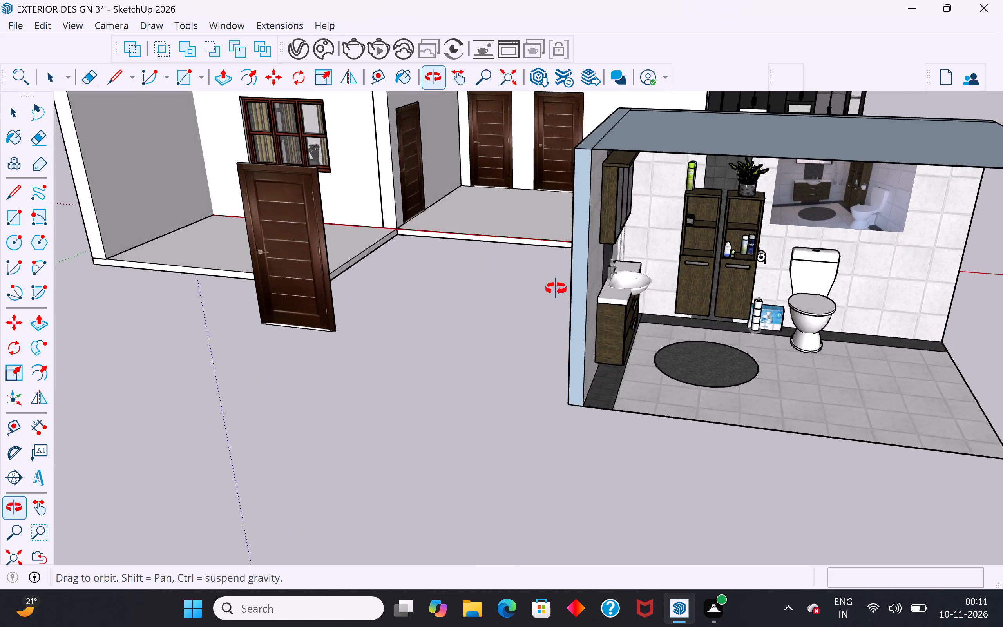
{"action": "middle_click_drag", "start_coordinate": [556, 289], "coordinate": [407, 275]}
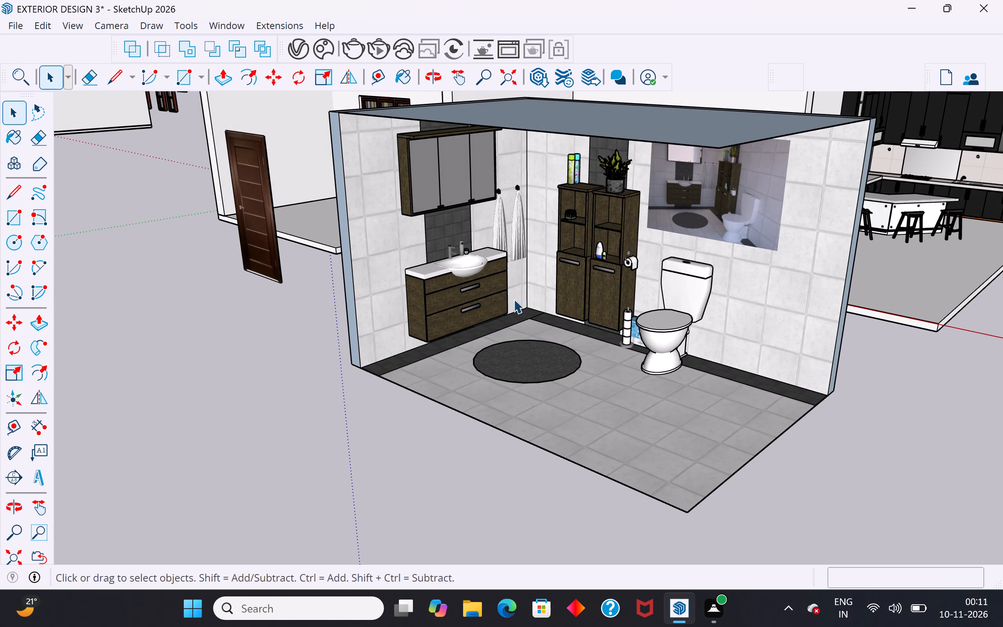
{"action": "scroll", "coordinate": [509, 301], "scroll_direction": "down", "scroll_amount": 4}
{"action": "middle_click_drag", "start_coordinate": [529, 318], "coordinate": [456, 308]}
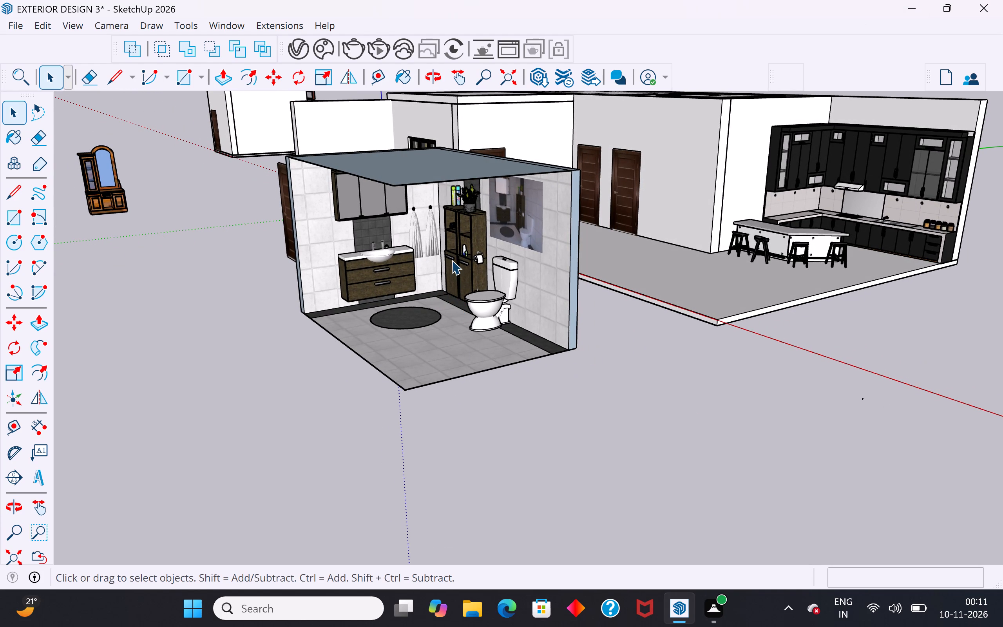
{"action": "scroll", "coordinate": [452, 260], "scroll_direction": "down", "scroll_amount": 5}
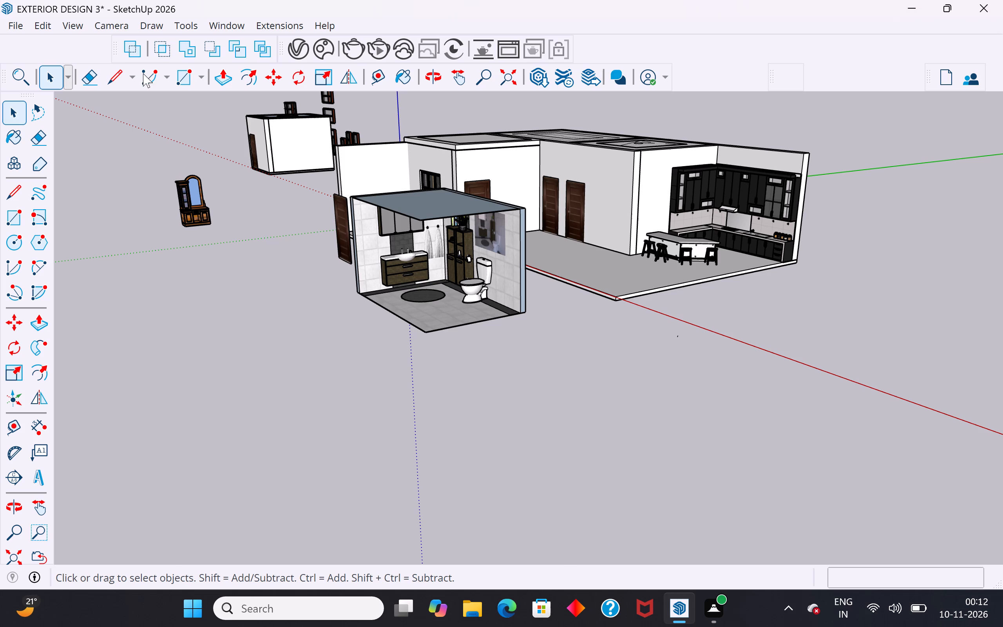
Examine the bathroom set's placement relative to the slab, the loose door and the kitchen from above and several sides.
{"action": "scroll", "coordinate": [600, 324], "scroll_direction": "down", "scroll_amount": 5}
{"action": "middle_click_drag", "start_coordinate": [565, 274], "coordinate": [554, 347]}
{"action": "scroll", "coordinate": [578, 250], "scroll_direction": "down", "scroll_amount": 3}
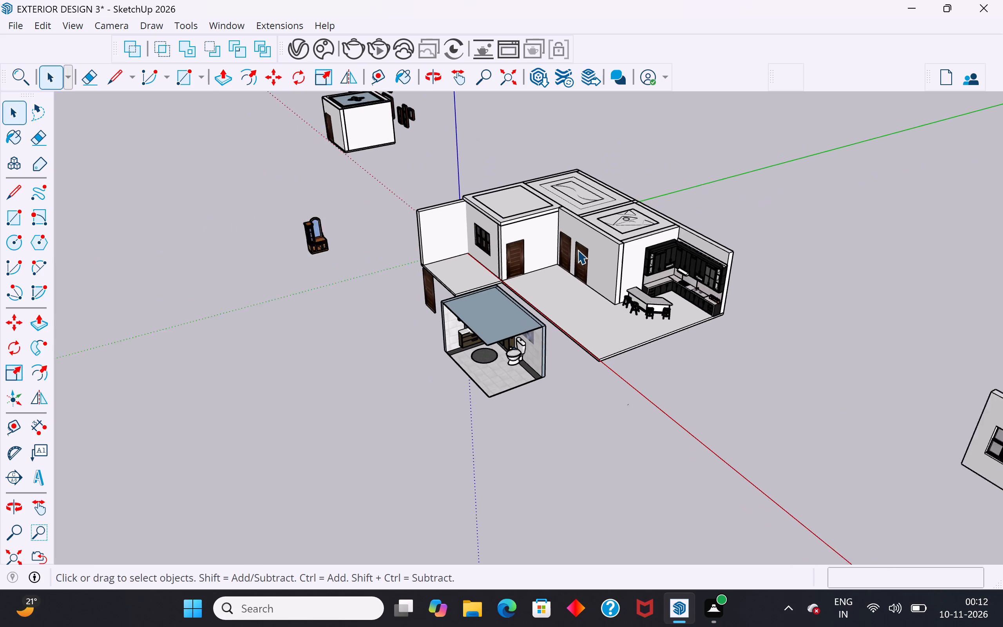
{"action": "scroll", "coordinate": [578, 250], "scroll_direction": "down", "scroll_amount": 1}
{"action": "scroll", "coordinate": [538, 370], "scroll_direction": "up", "scroll_amount": 9}
{"action": "middle_click_drag", "start_coordinate": [550, 359], "coordinate": [508, 352]}
{"action": "scroll", "coordinate": [515, 342], "scroll_direction": "up", "scroll_amount": 3}
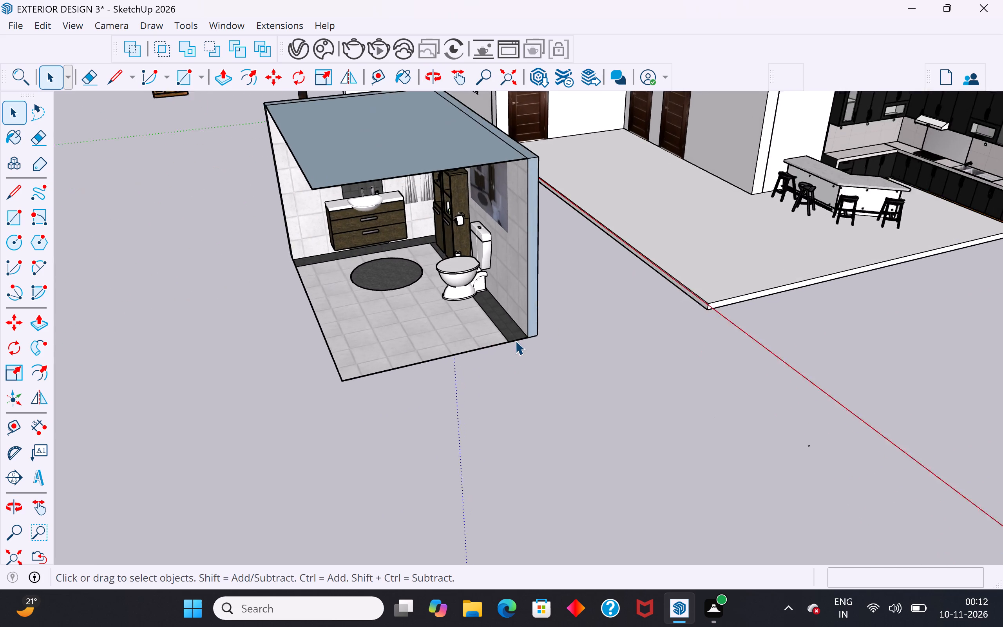
{"action": "scroll", "coordinate": [515, 341], "scroll_direction": "up", "scroll_amount": 1}
{"action": "left_click", "coordinate": [530, 305]}
{"action": "scroll", "coordinate": [552, 286], "scroll_direction": "down", "scroll_amount": 5}
{"action": "middle_click_drag", "start_coordinate": [552, 286], "coordinate": [613, 308]}
{"action": "left_click", "coordinate": [668, 381]}
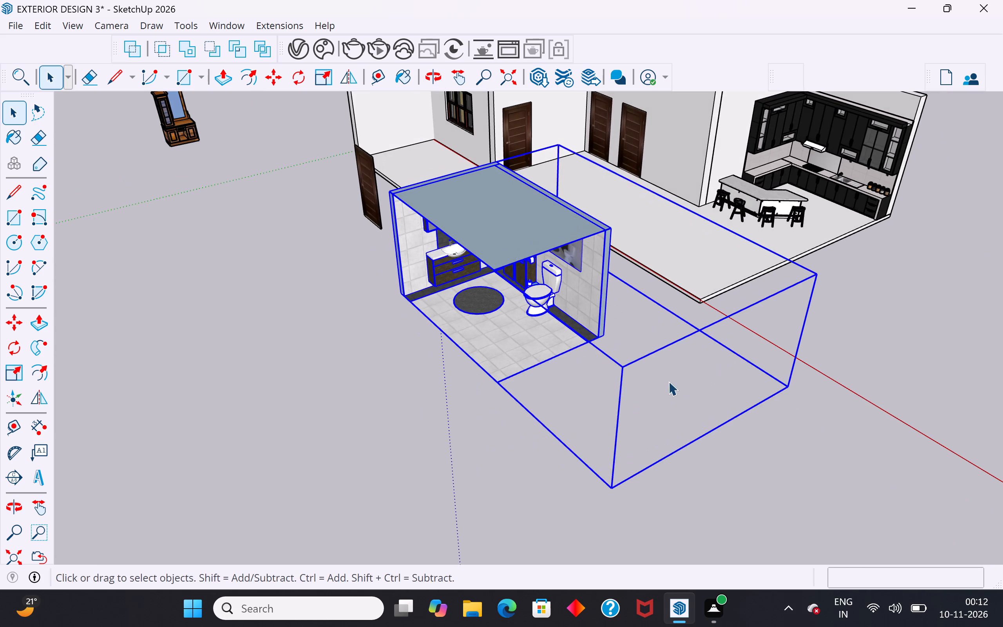
{"action": "middle_click_drag", "start_coordinate": [492, 332], "coordinate": [673, 272]}
{"action": "scroll", "coordinate": [686, 257], "scroll_direction": "up", "scroll_amount": 4}
{"action": "left_click", "coordinate": [686, 255]}
{"action": "middle_click_drag", "start_coordinate": [707, 359], "coordinate": [629, 396]}
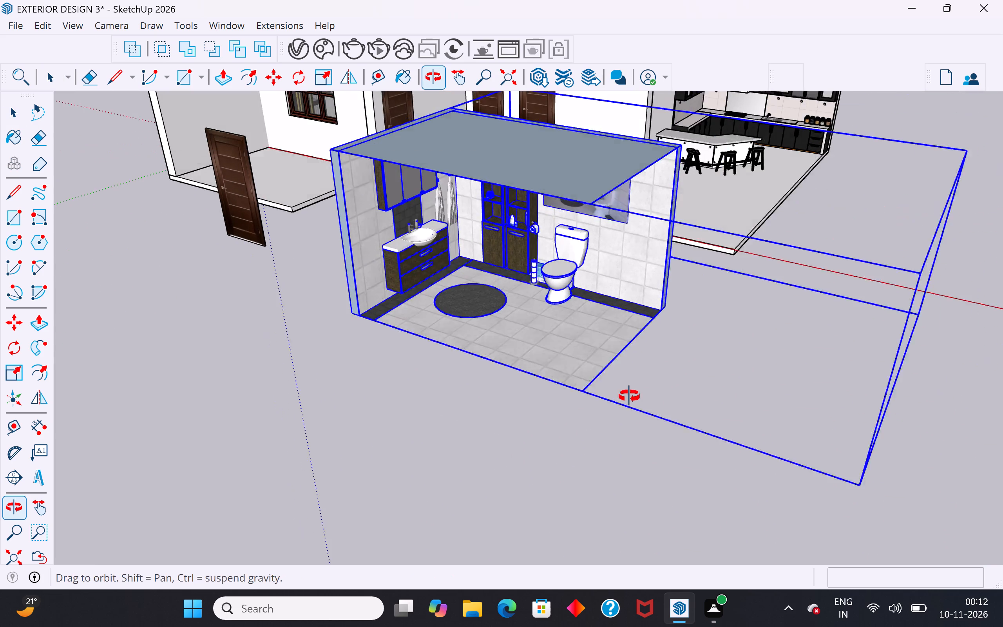
{"action": "middle_click_drag", "start_coordinate": [629, 396], "coordinate": [625, 393]}
{"action": "scroll", "coordinate": [623, 388], "scroll_direction": "down", "scroll_amount": 3}
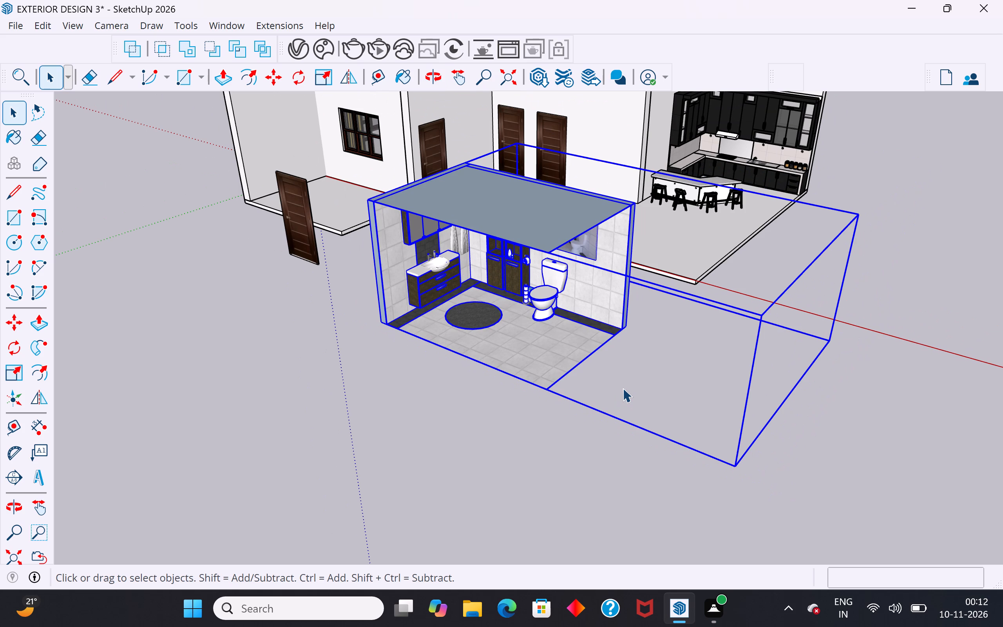
{"action": "scroll", "coordinate": [593, 392], "scroll_direction": "down", "scroll_amount": 5}
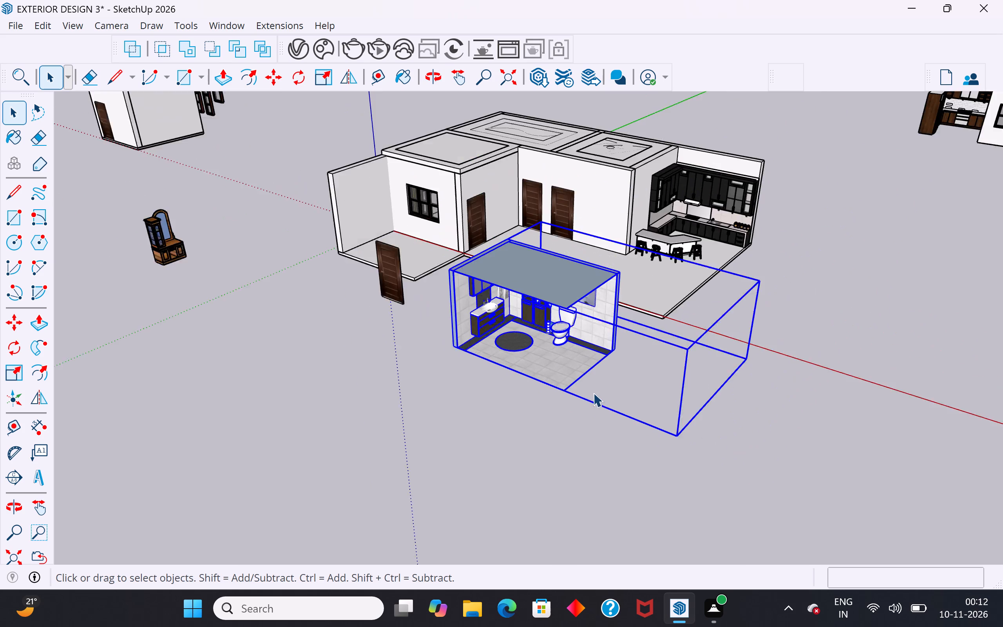
{"action": "scroll", "coordinate": [593, 393], "scroll_direction": "down", "scroll_amount": 1}
{"action": "middle_click_drag", "start_coordinate": [599, 390], "coordinate": [178, 371]}
{"action": "scroll", "coordinate": [264, 257], "scroll_direction": "down", "scroll_amount": 1}
{"action": "scroll", "coordinate": [290, 217], "scroll_direction": "up", "scroll_amount": 6}
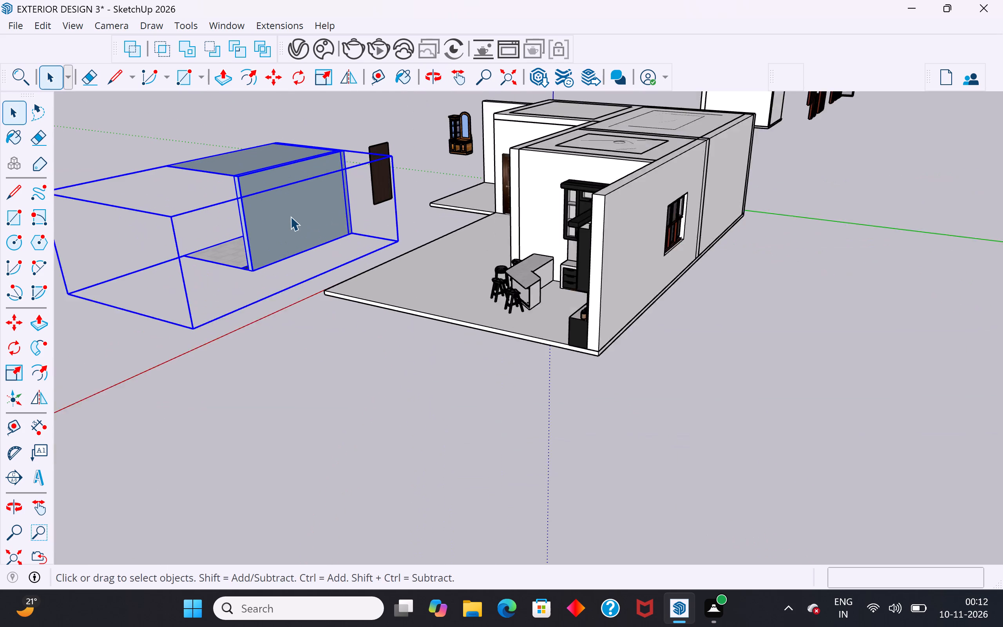
{"action": "left_click", "coordinate": [196, 403]}
Examine the bathroom set's vanity wall, toilet wall and open sides up close.
{"action": "scroll", "coordinate": [404, 248], "scroll_direction": "down", "scroll_amount": 5}
{"action": "middle_click_drag", "start_coordinate": [359, 294], "coordinate": [581, 293]}
{"action": "scroll", "coordinate": [469, 283], "scroll_direction": "up", "scroll_amount": 9}
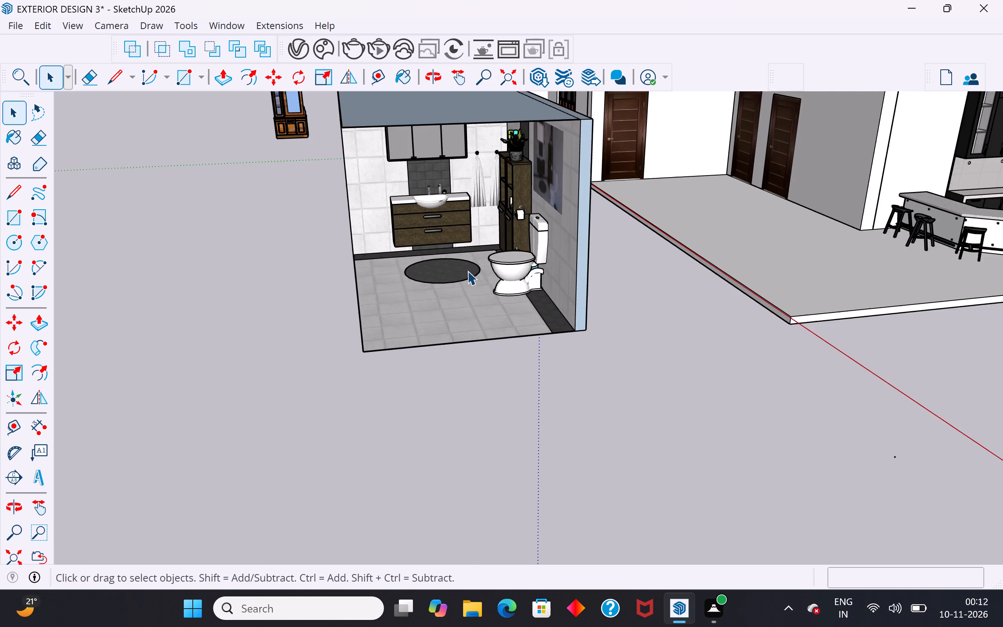
{"action": "middle_click_drag", "start_coordinate": [475, 274], "coordinate": [505, 292]}
{"action": "scroll", "coordinate": [505, 292], "scroll_direction": "up", "scroll_amount": 1}
{"action": "scroll", "coordinate": [504, 313], "scroll_direction": "down", "scroll_amount": 6}
{"action": "middle_click_drag", "start_coordinate": [508, 317], "coordinate": [530, 272]}
{"action": "scroll", "coordinate": [500, 216], "scroll_direction": "up", "scroll_amount": 5}
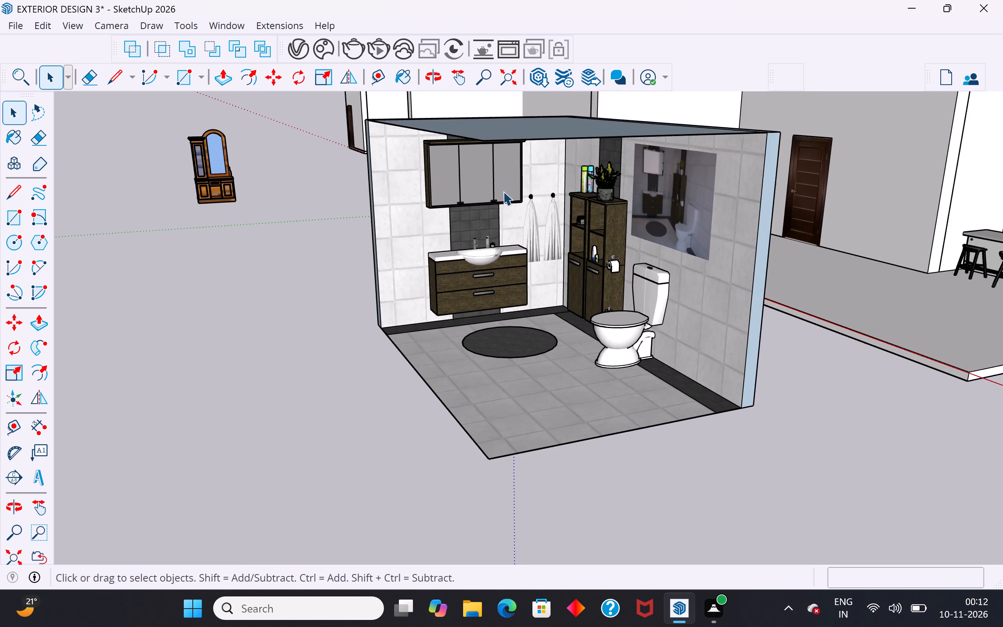
{"action": "scroll", "coordinate": [503, 191], "scroll_direction": "up", "scroll_amount": 3}
{"action": "middle_click_drag", "start_coordinate": [505, 191], "coordinate": [434, 187]}
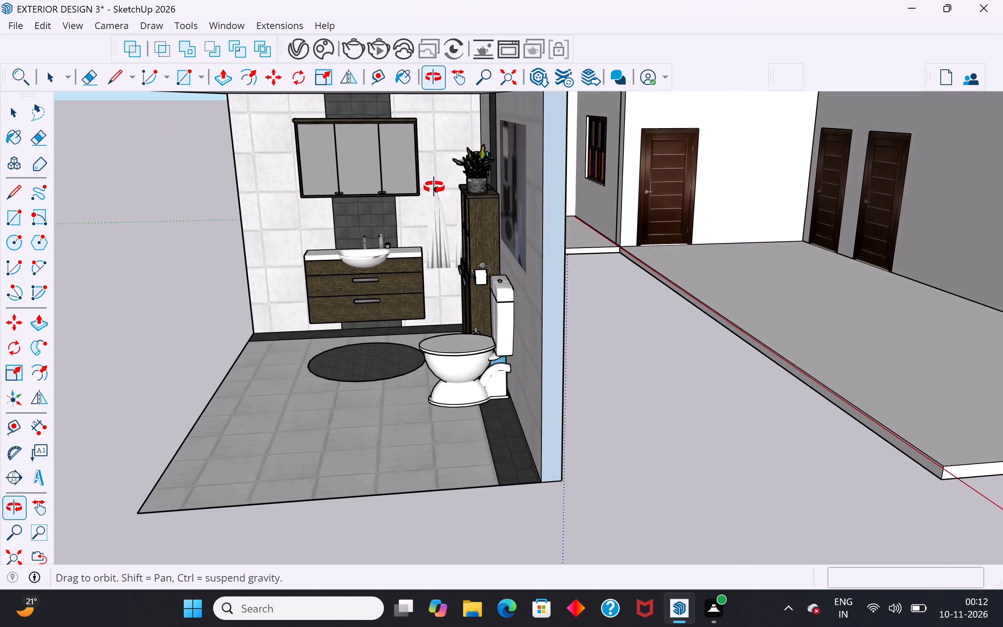
{"action": "middle_click_drag", "start_coordinate": [434, 187], "coordinate": [508, 187]}
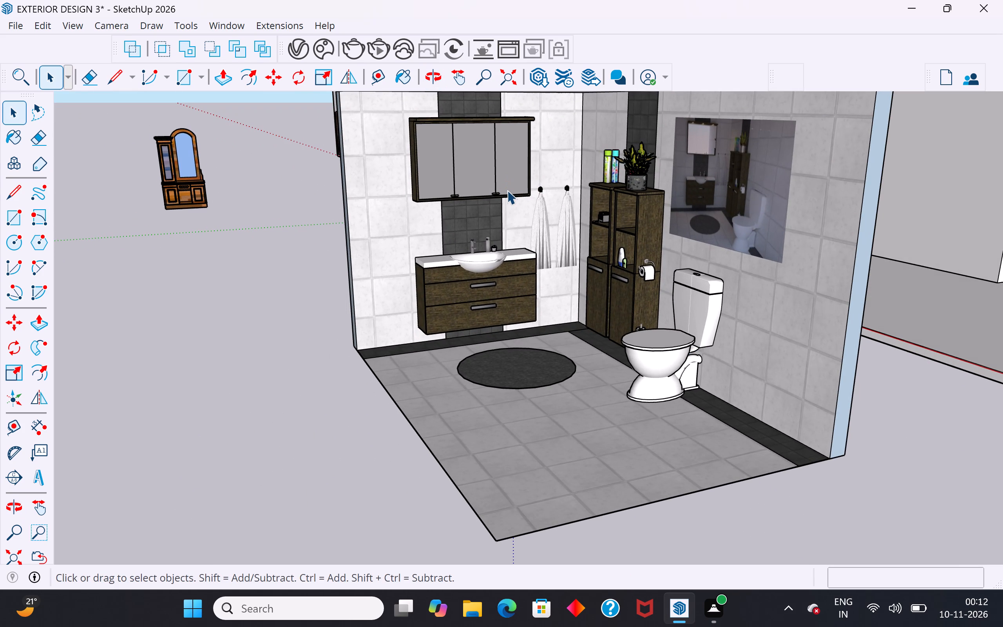
{"action": "scroll", "coordinate": [661, 482], "scroll_direction": "down", "scroll_amount": 5}
{"action": "middle_click_drag", "start_coordinate": [635, 409], "coordinate": [653, 410]}
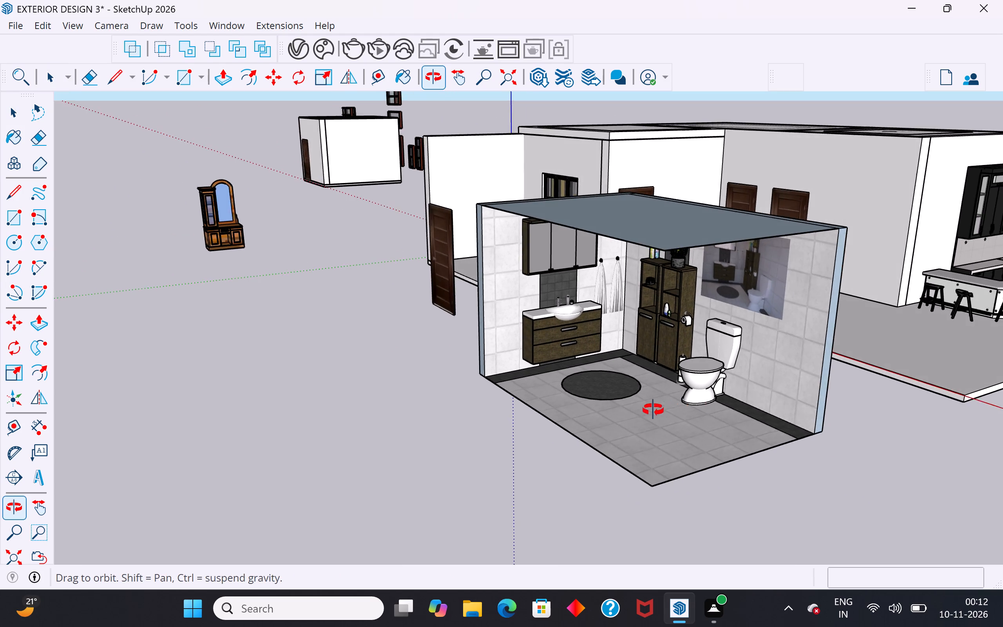
{"action": "middle_click_drag", "start_coordinate": [653, 410], "coordinate": [632, 411]}
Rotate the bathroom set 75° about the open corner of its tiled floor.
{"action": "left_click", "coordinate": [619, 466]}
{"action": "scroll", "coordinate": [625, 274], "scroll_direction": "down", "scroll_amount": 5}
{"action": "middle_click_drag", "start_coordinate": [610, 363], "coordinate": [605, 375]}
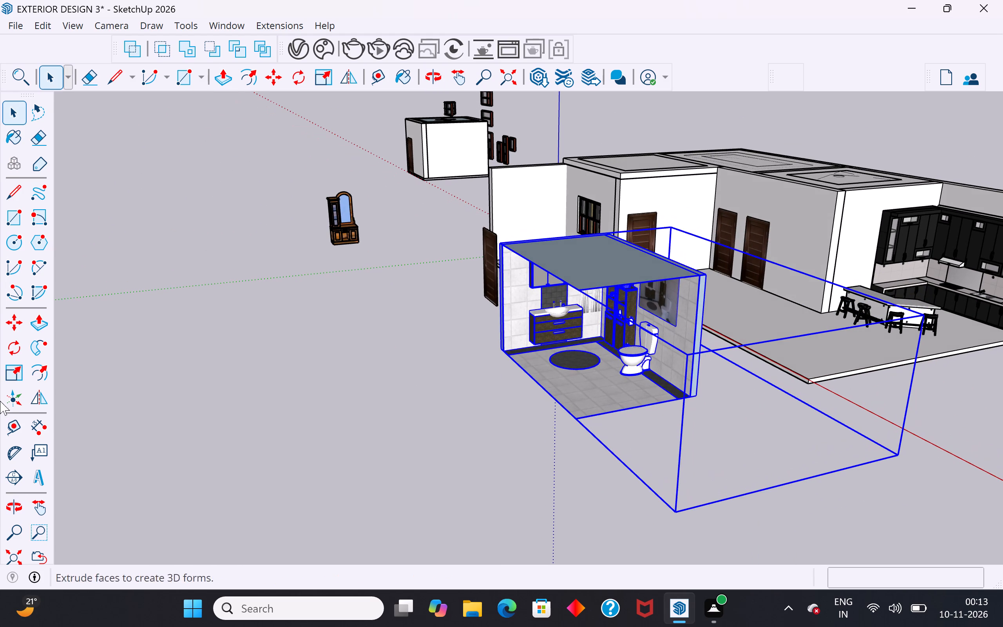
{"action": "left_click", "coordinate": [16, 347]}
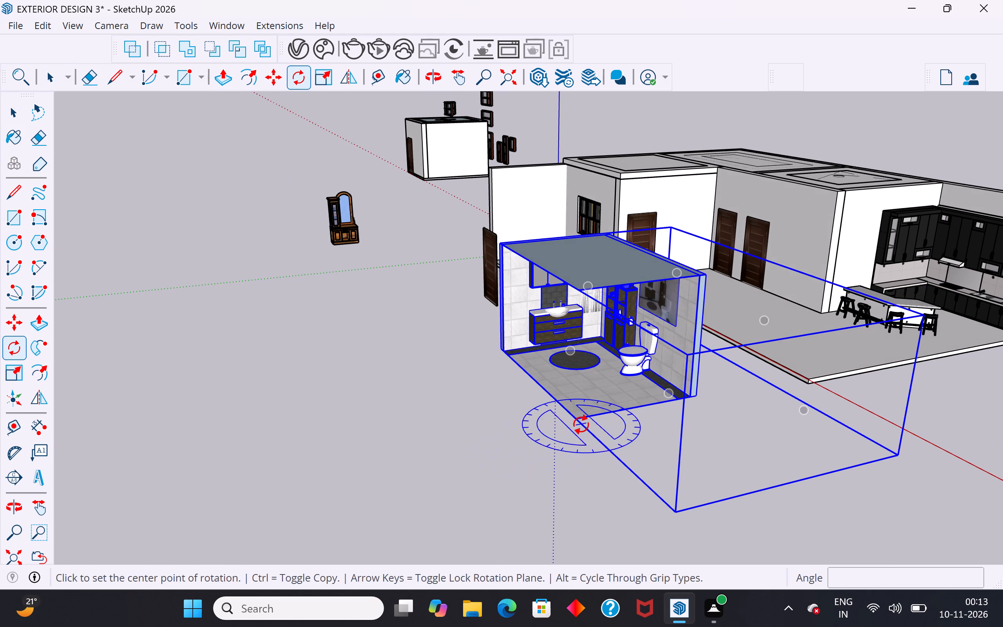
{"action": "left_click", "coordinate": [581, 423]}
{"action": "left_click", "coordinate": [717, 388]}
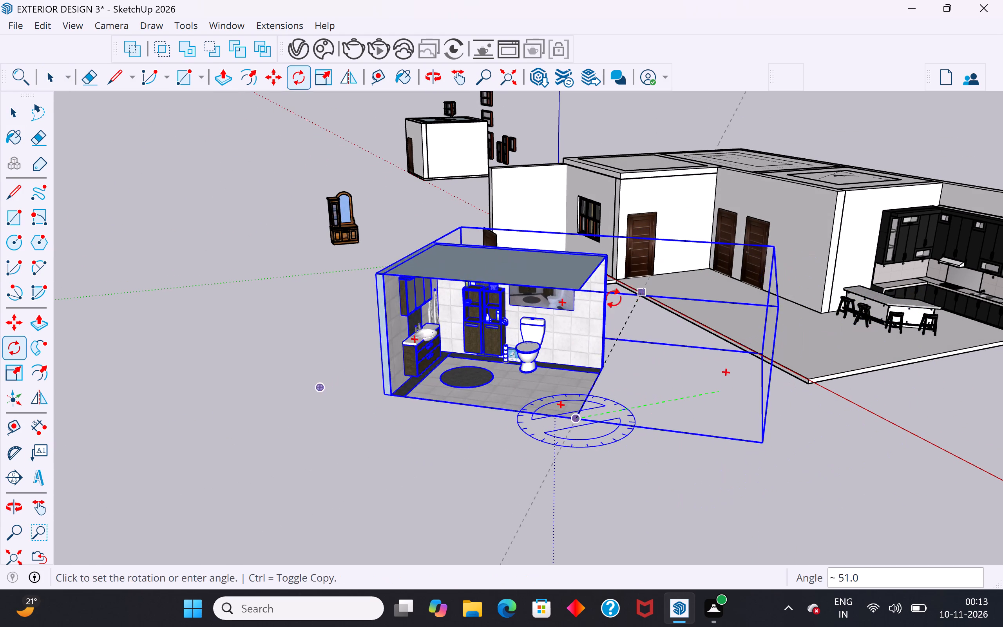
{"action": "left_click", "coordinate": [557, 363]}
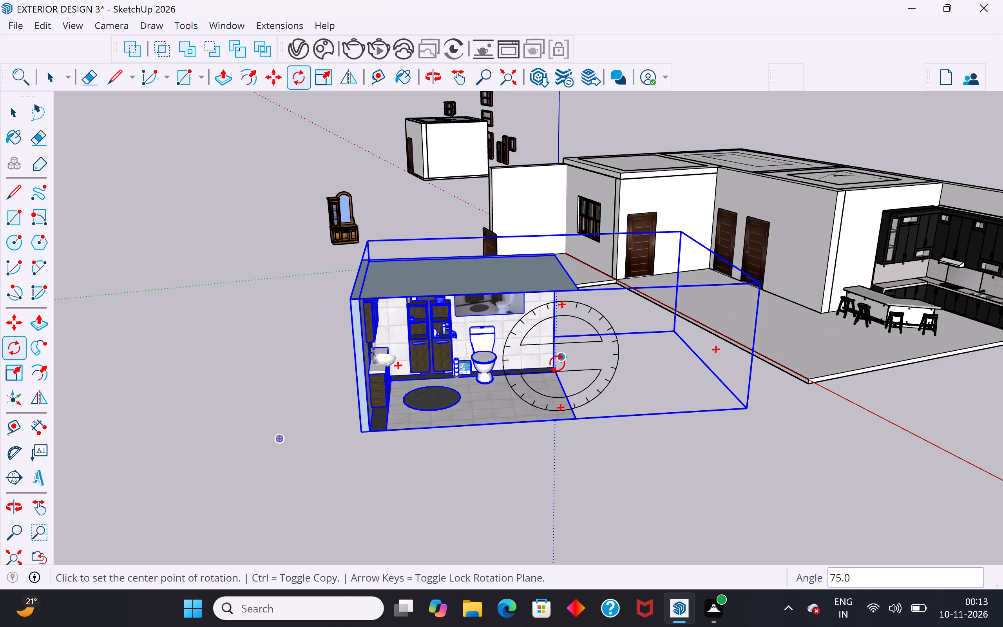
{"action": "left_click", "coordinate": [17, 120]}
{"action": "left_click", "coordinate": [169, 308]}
Examine the bathroom set's angle against the house from the front, from the side and from above.
{"action": "scroll", "coordinate": [430, 379], "scroll_direction": "down", "scroll_amount": 6}
{"action": "middle_click_drag", "start_coordinate": [548, 366], "coordinate": [544, 370]}
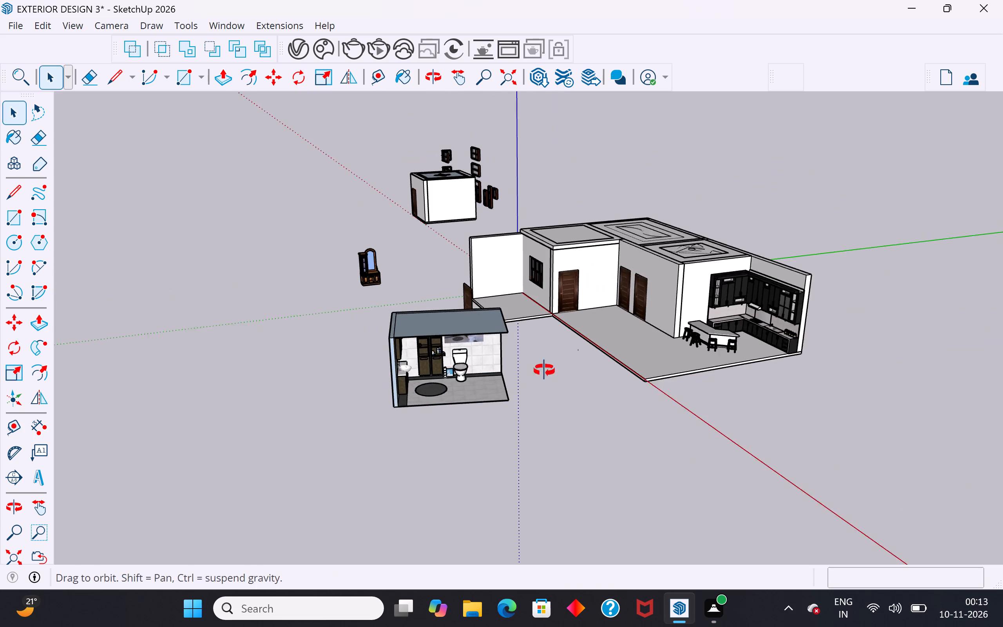
{"action": "middle_click_drag", "start_coordinate": [544, 370], "coordinate": [430, 402]}
{"action": "scroll", "coordinate": [305, 401], "scroll_direction": "up", "scroll_amount": 3}
{"action": "middle_click_drag", "start_coordinate": [313, 395], "coordinate": [386, 378]}
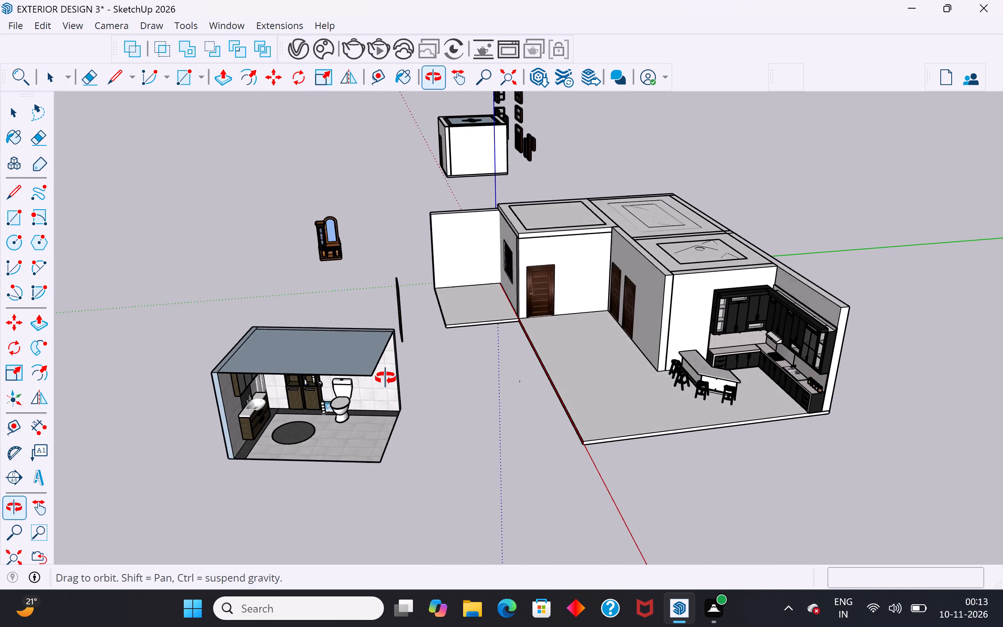
{"action": "middle_click_drag", "start_coordinate": [386, 378], "coordinate": [396, 363]}
{"action": "scroll", "coordinate": [393, 455], "scroll_direction": "up", "scroll_amount": 2}
{"action": "middle_click_drag", "start_coordinate": [404, 431], "coordinate": [422, 413]}
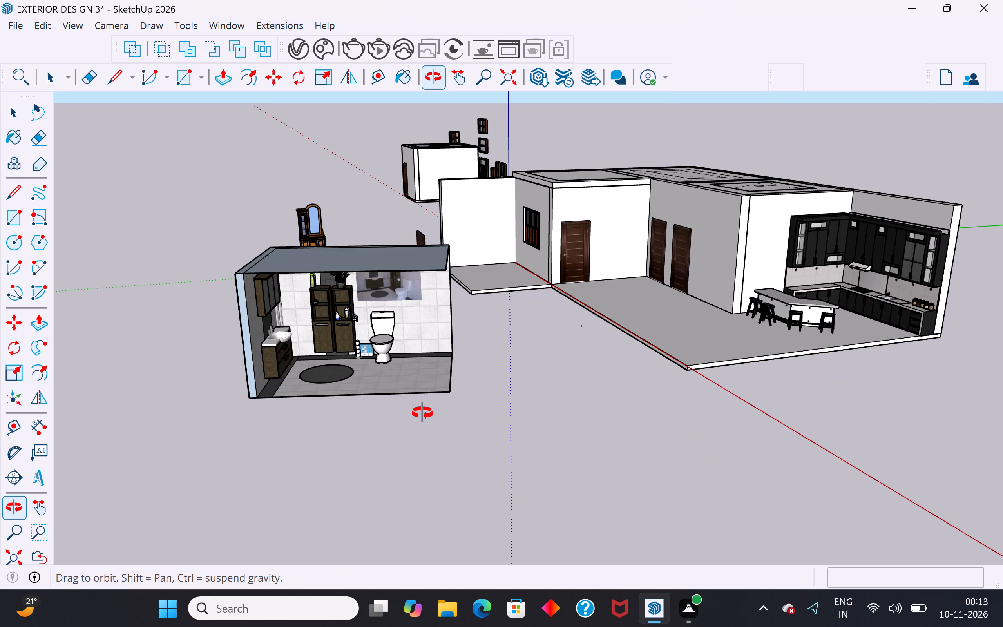
{"action": "middle_click_drag", "start_coordinate": [422, 413], "coordinate": [371, 451]}
{"action": "scroll", "coordinate": [407, 359], "scroll_direction": "down", "scroll_amount": 4}
{"action": "middle_click_drag", "start_coordinate": [586, 343], "coordinate": [472, 506]}
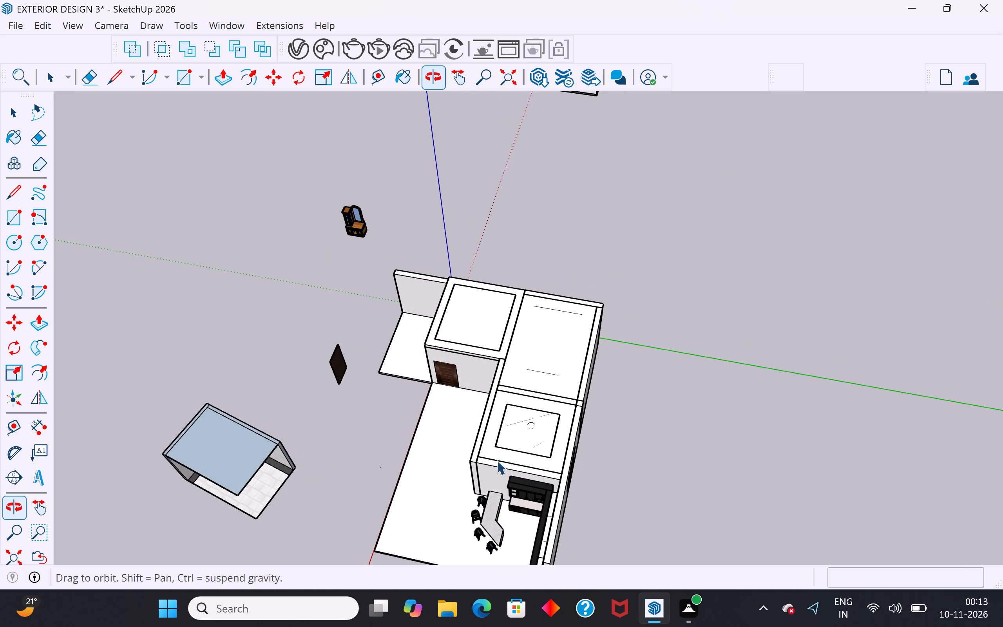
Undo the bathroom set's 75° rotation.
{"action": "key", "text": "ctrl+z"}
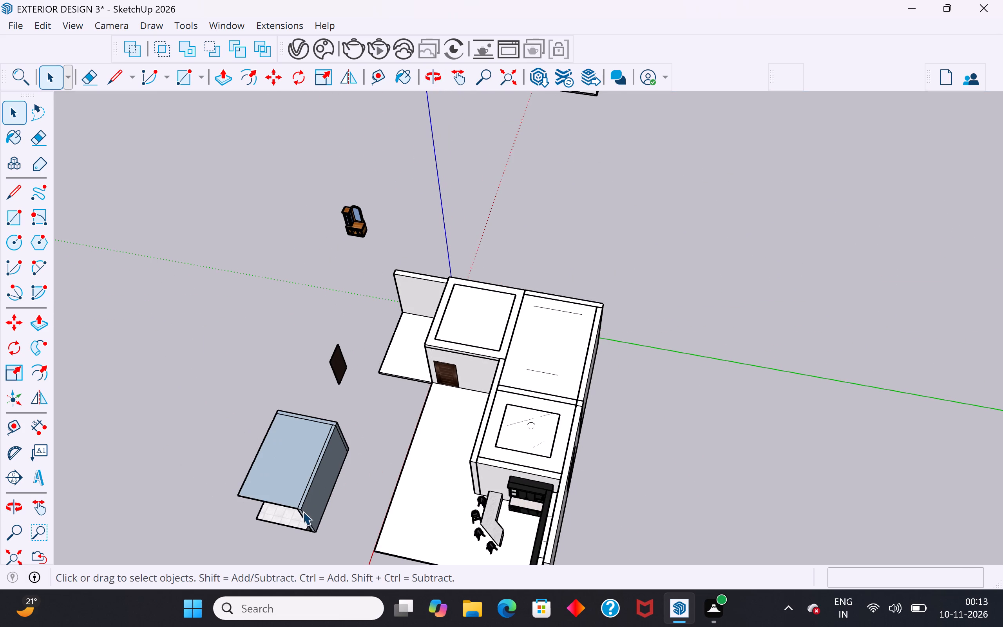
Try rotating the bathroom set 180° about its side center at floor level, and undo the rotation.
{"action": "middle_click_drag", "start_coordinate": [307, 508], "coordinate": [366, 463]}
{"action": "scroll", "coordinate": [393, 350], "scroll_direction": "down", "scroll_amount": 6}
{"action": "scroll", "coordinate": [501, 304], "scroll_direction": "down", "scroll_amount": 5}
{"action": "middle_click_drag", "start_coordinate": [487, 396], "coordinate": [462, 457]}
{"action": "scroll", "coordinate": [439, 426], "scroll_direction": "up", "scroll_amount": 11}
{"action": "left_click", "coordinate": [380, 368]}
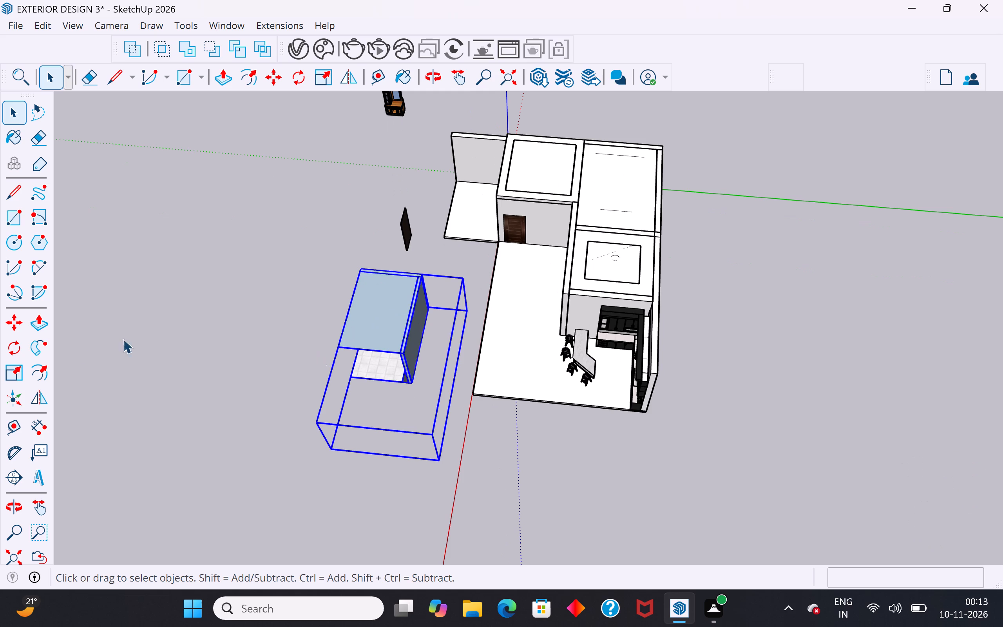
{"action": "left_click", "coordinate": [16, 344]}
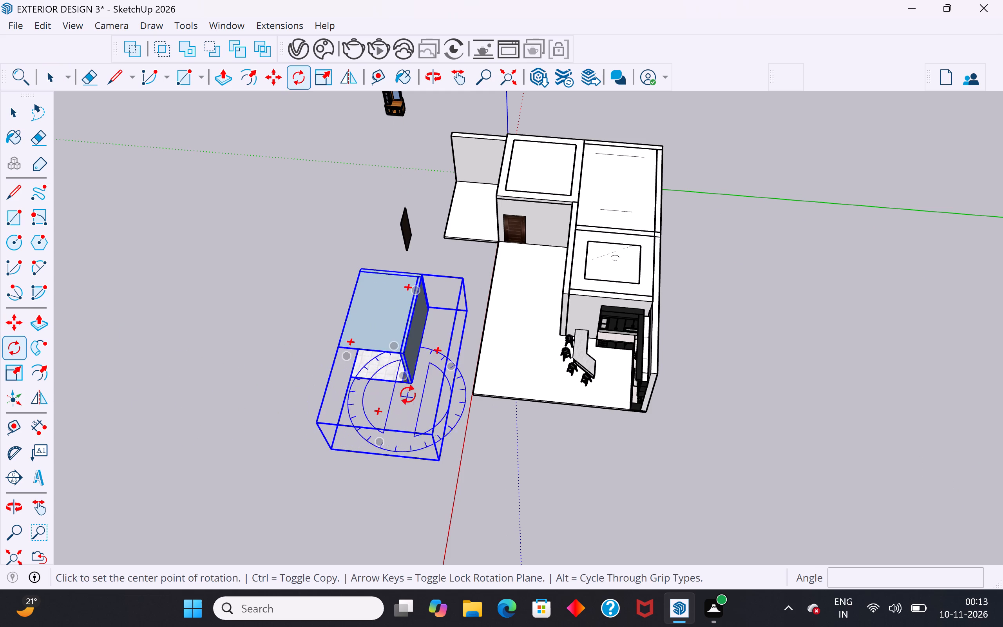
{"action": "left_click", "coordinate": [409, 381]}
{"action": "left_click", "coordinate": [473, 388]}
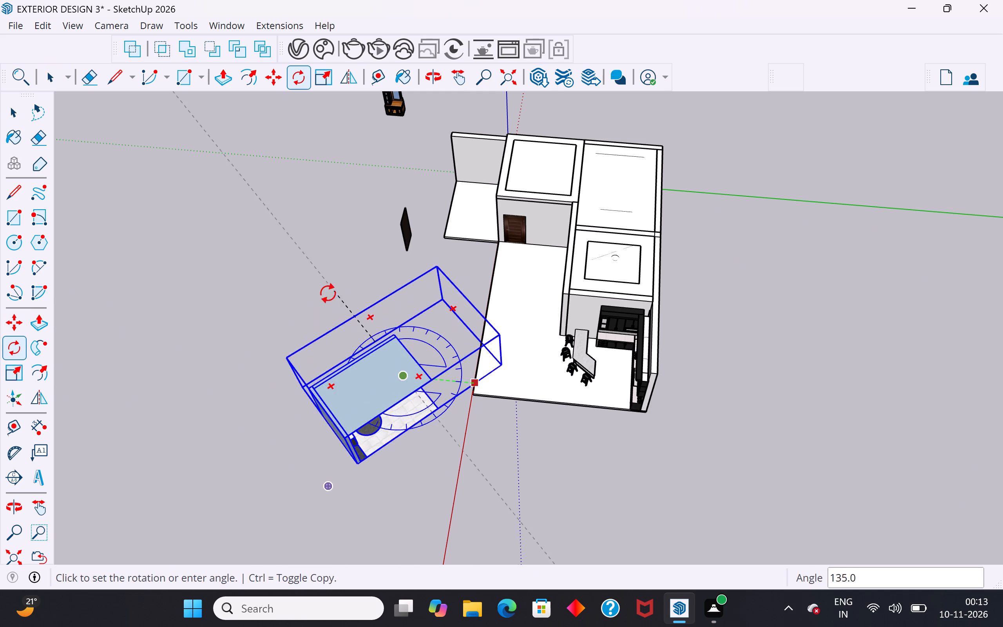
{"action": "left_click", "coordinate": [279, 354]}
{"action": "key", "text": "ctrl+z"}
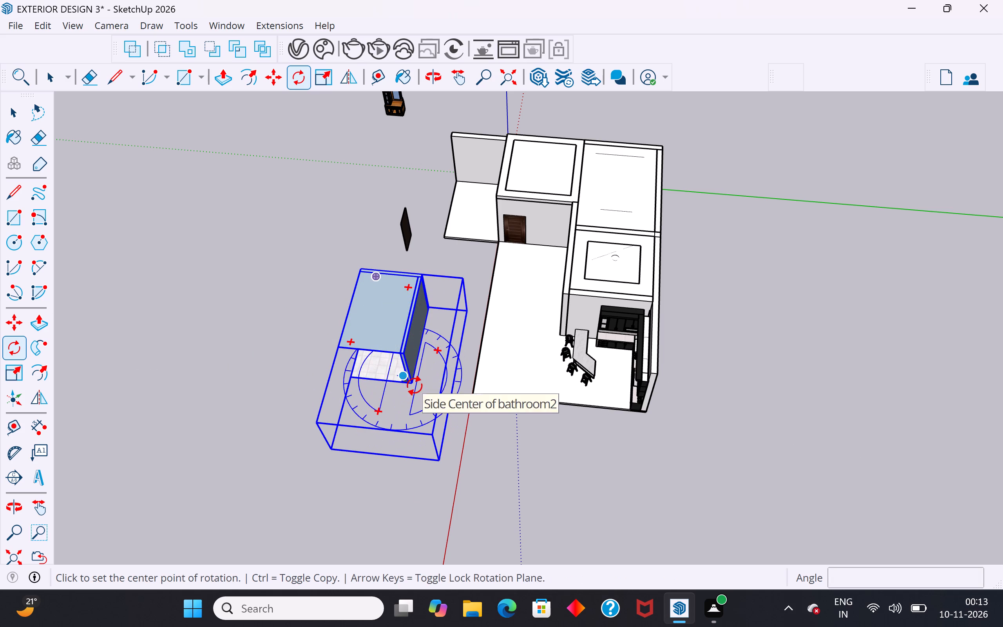
Rotate the bathroom set 180° about the bottom corner of its bounding box, on the side nearest the house.
{"action": "left_click", "coordinate": [441, 457]}
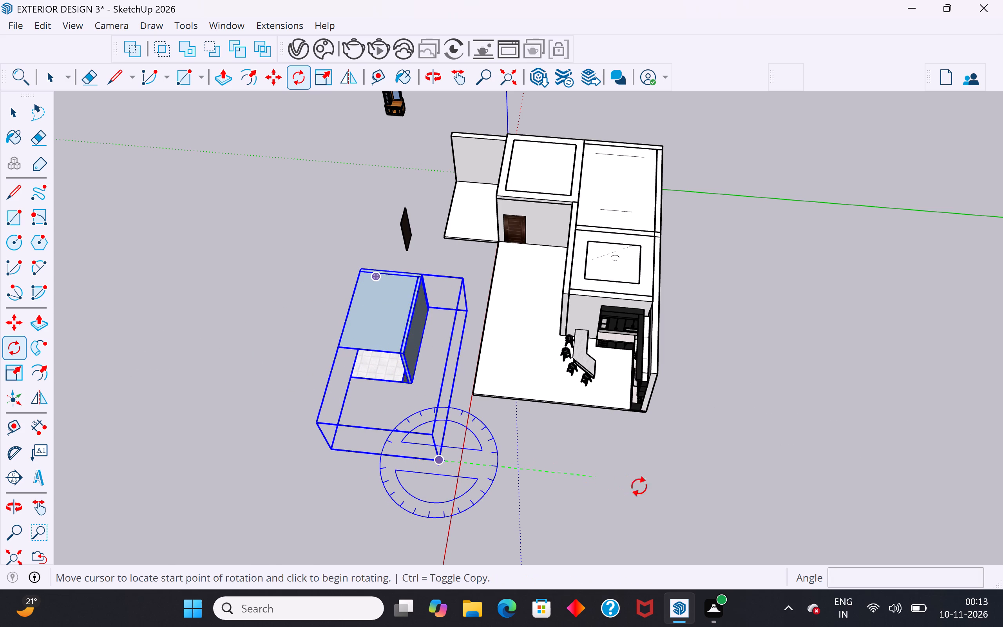
{"action": "left_click", "coordinate": [680, 484]}
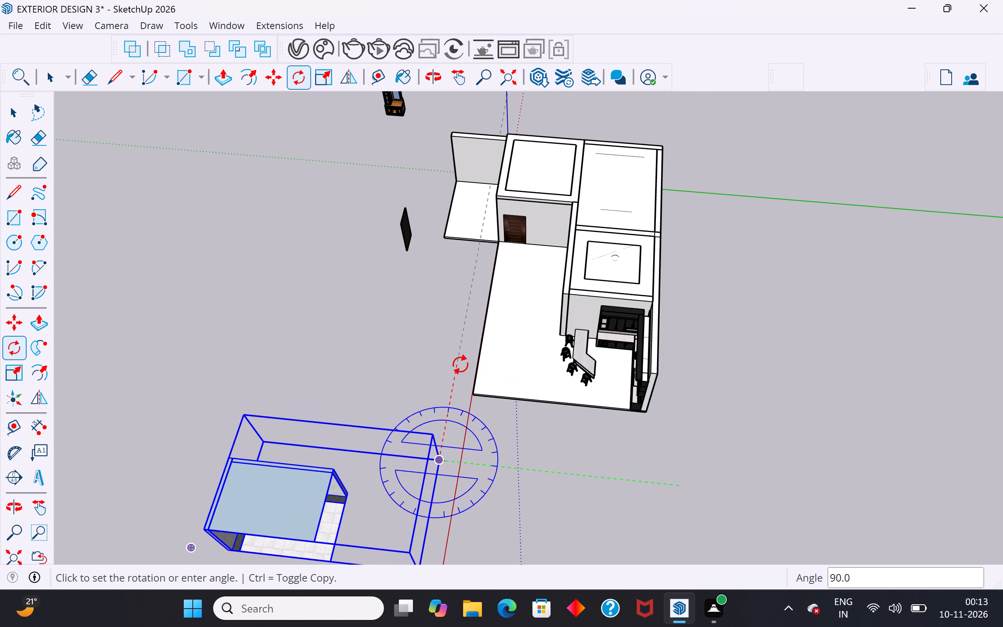
{"action": "left_click", "coordinate": [366, 459]}
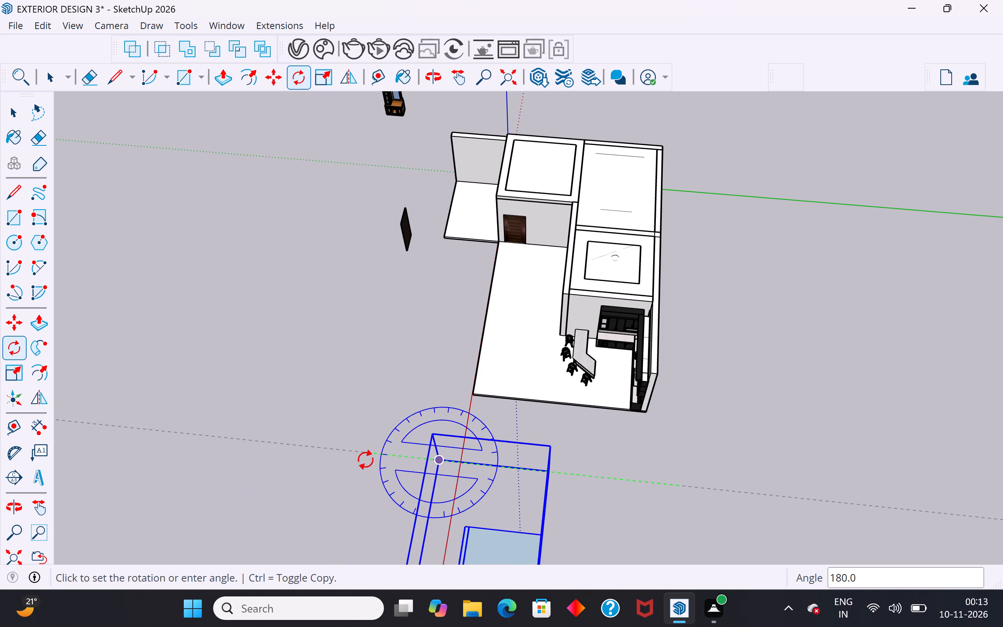
{"action": "left_click", "coordinate": [15, 115]}
{"action": "left_click", "coordinate": [160, 310]}
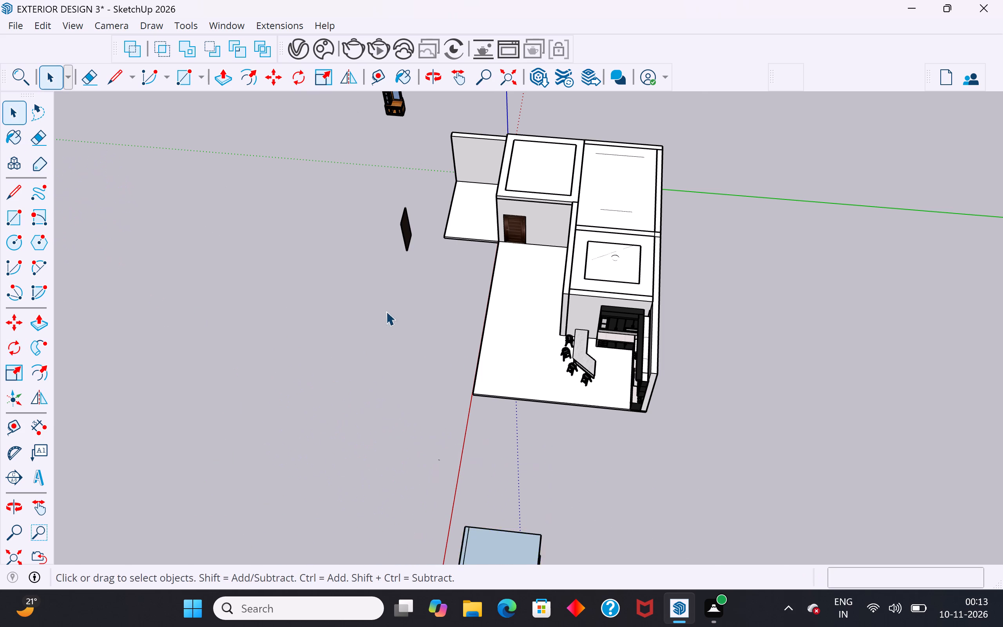
Move the bathroom set by its outer bottom wall corner onto the side edge of the extended front room slab.
{"action": "scroll", "coordinate": [387, 317], "scroll_direction": "down", "scroll_amount": 9}
{"action": "middle_click_drag", "start_coordinate": [433, 478], "coordinate": [268, 359]}
{"action": "scroll", "coordinate": [382, 299], "scroll_direction": "up", "scroll_amount": 11}
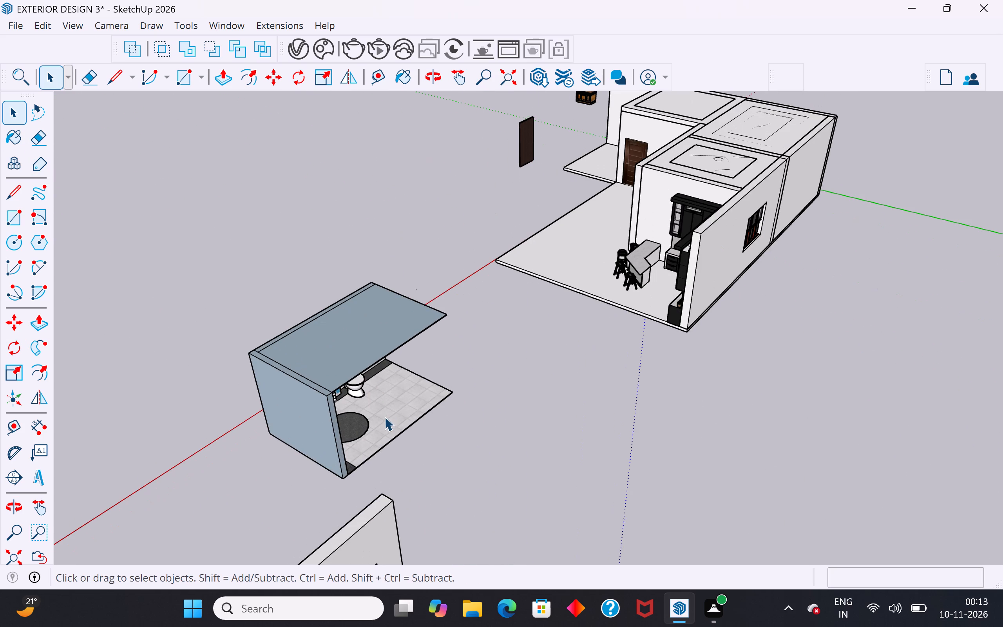
{"action": "left_click", "coordinate": [385, 417]}
{"action": "key", "text": "m"}
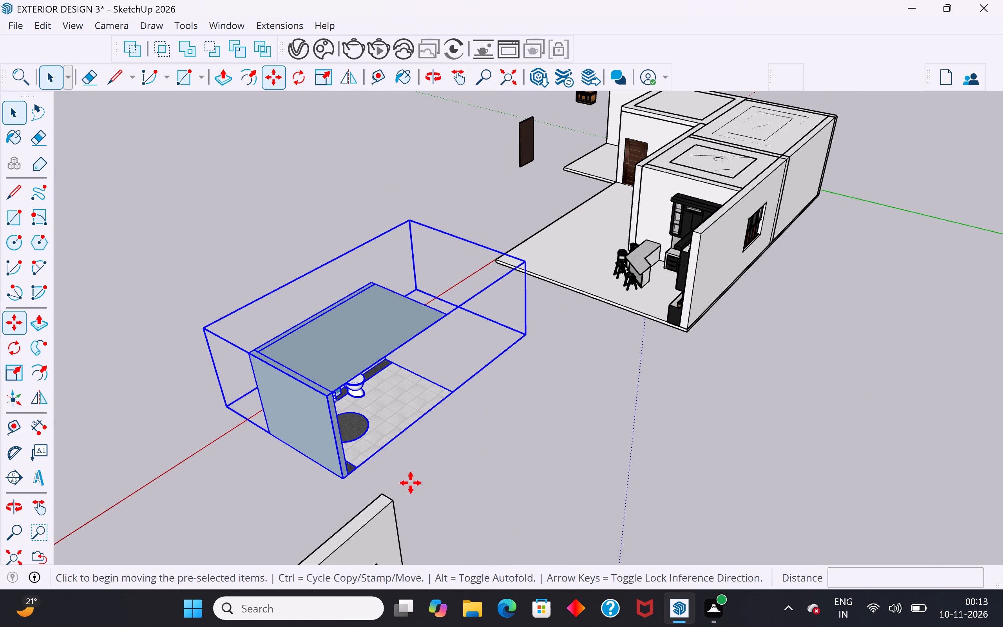
{"action": "left_click", "coordinate": [344, 482]}
{"action": "middle_click_drag", "start_coordinate": [481, 277], "coordinate": [606, 440]}
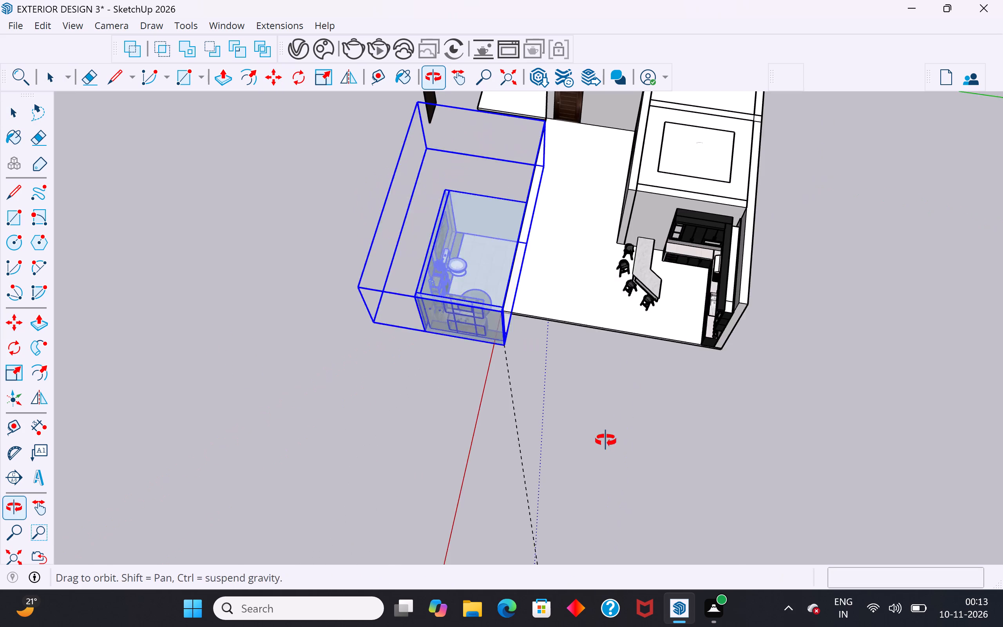
{"action": "middle_click_drag", "start_coordinate": [606, 440], "coordinate": [605, 435]}
{"action": "scroll", "coordinate": [543, 245], "scroll_direction": "up", "scroll_amount": 6}
{"action": "left_click", "coordinate": [510, 219]}
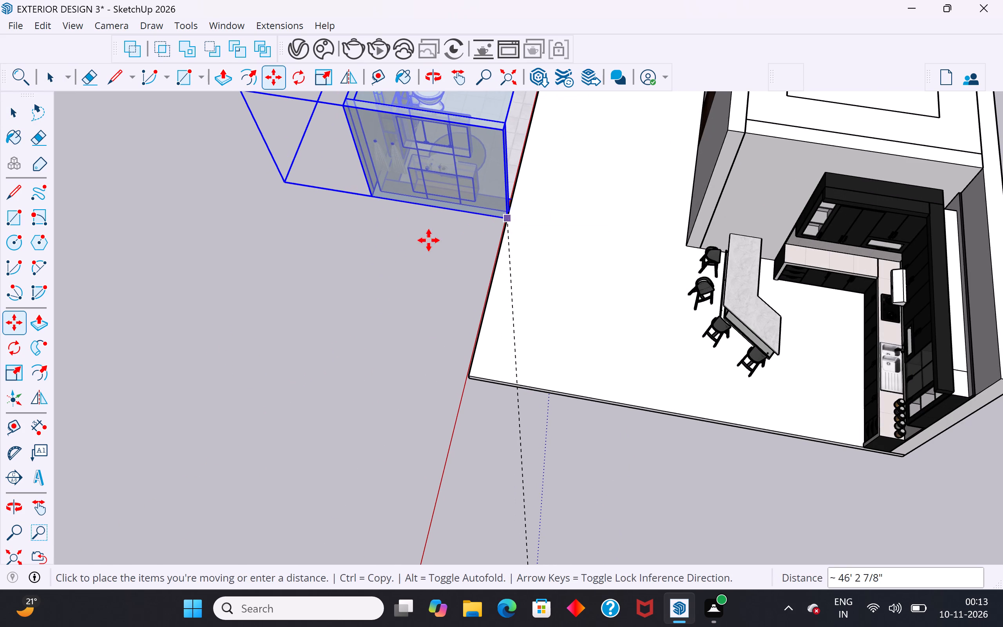
{"action": "left_click", "coordinate": [14, 118]}
{"action": "left_click", "coordinate": [344, 436]}
Move the bathroom set by its open tiled-floor corner to the corner where the large slab meets the smaller porch slab.
{"action": "scroll", "coordinate": [429, 456], "scroll_direction": "down", "scroll_amount": 6}
{"action": "middle_click_drag", "start_coordinate": [782, 475], "coordinate": [663, 461]}
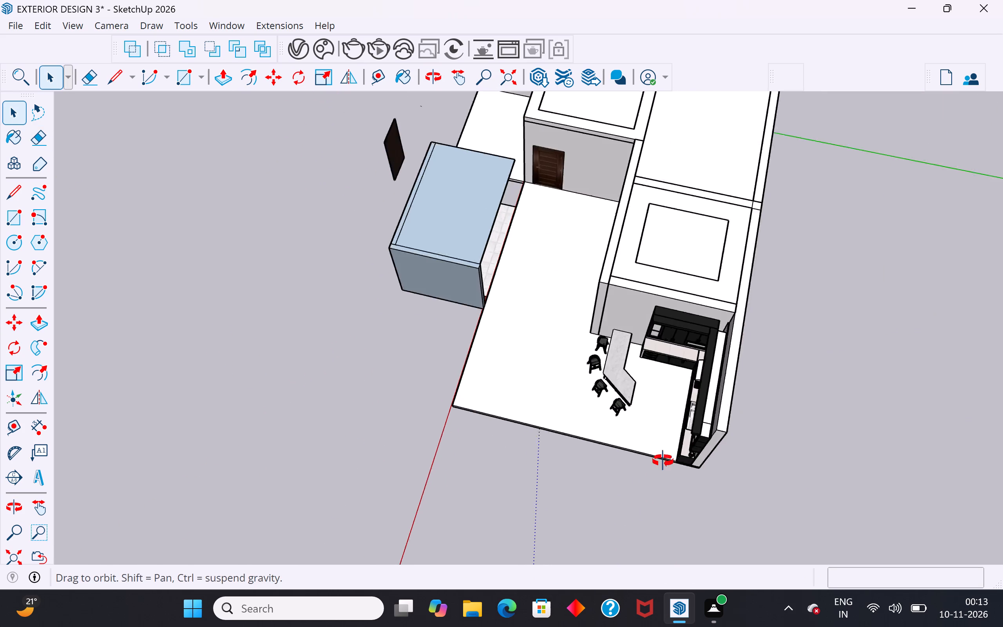
{"action": "middle_click_drag", "start_coordinate": [663, 461], "coordinate": [523, 417]}
{"action": "scroll", "coordinate": [822, 147], "scroll_direction": "up", "scroll_amount": 1}
{"action": "middle_click_drag", "start_coordinate": [776, 194], "coordinate": [295, 193]}
{"action": "scroll", "coordinate": [893, 391], "scroll_direction": "up", "scroll_amount": 4}
{"action": "middle_click_drag", "start_coordinate": [718, 393], "coordinate": [311, 446]}
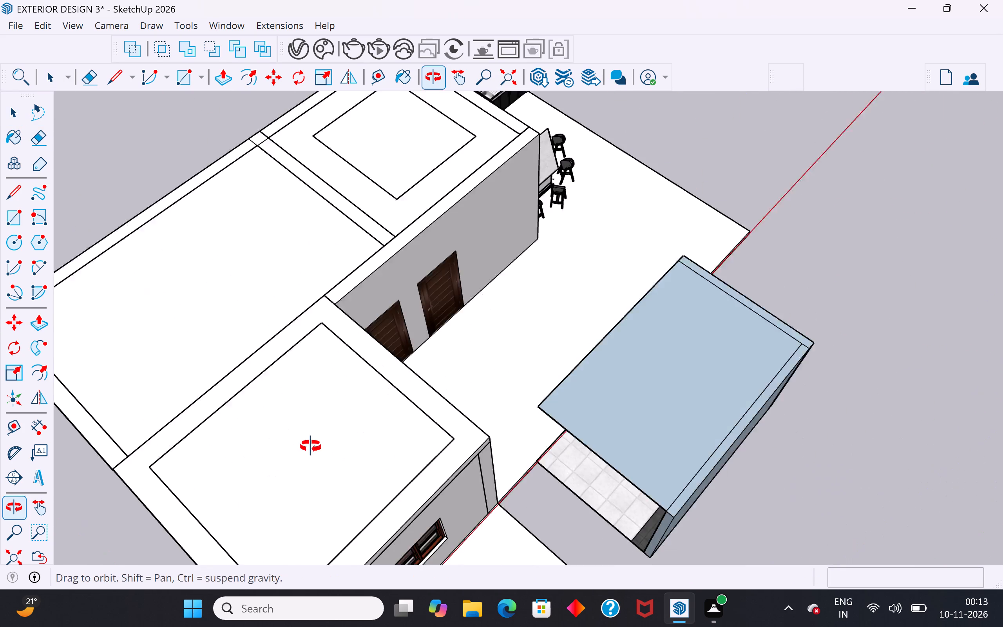
{"action": "middle_click_drag", "start_coordinate": [311, 446], "coordinate": [321, 445]}
{"action": "scroll", "coordinate": [391, 450], "scroll_direction": "down", "scroll_amount": 1}
{"action": "scroll", "coordinate": [621, 510], "scroll_direction": "up", "scroll_amount": 7}
{"action": "middle_click_drag", "start_coordinate": [567, 420], "coordinate": [548, 278]}
{"action": "scroll", "coordinate": [480, 383], "scroll_direction": "up", "scroll_amount": 4}
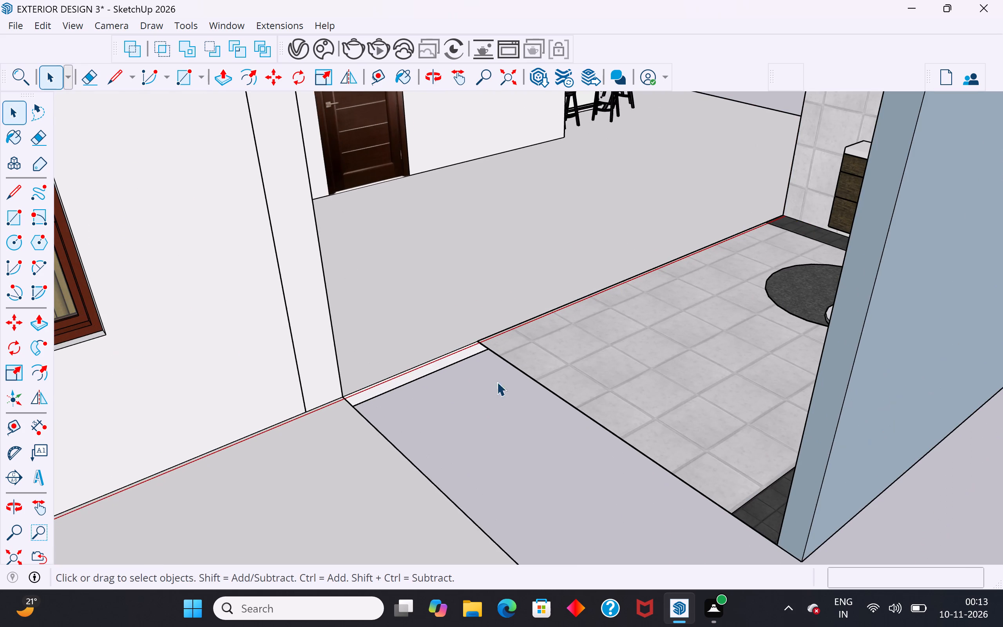
{"action": "left_click", "coordinate": [605, 354]}
{"action": "scroll", "coordinate": [558, 397], "scroll_direction": "up", "scroll_amount": 1}
{"action": "middle_click_drag", "start_coordinate": [556, 398], "coordinate": [578, 386]}
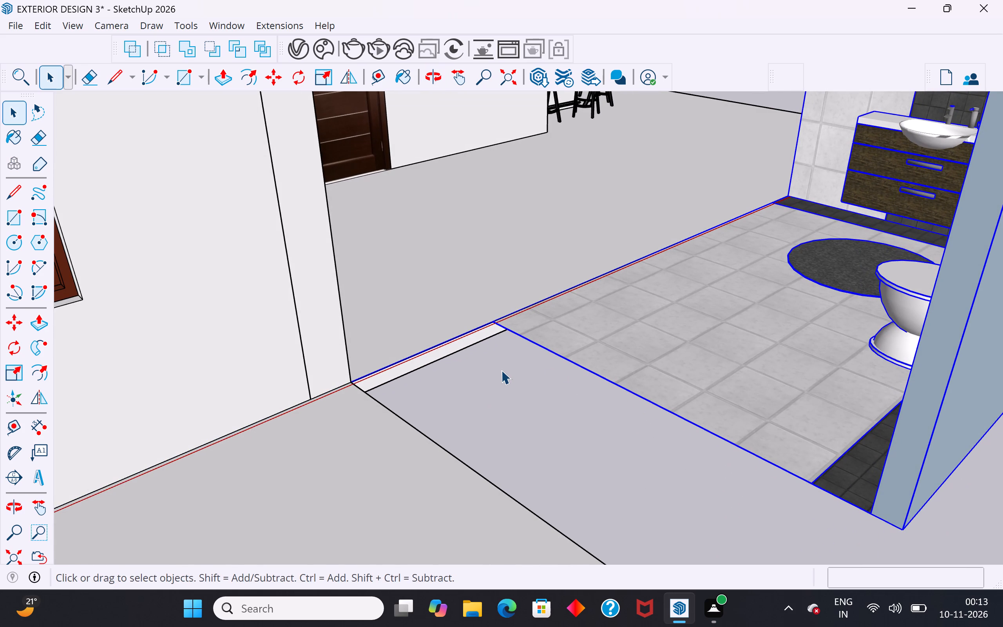
{"action": "key", "text": "m"}
{"action": "left_click", "coordinate": [495, 324]}
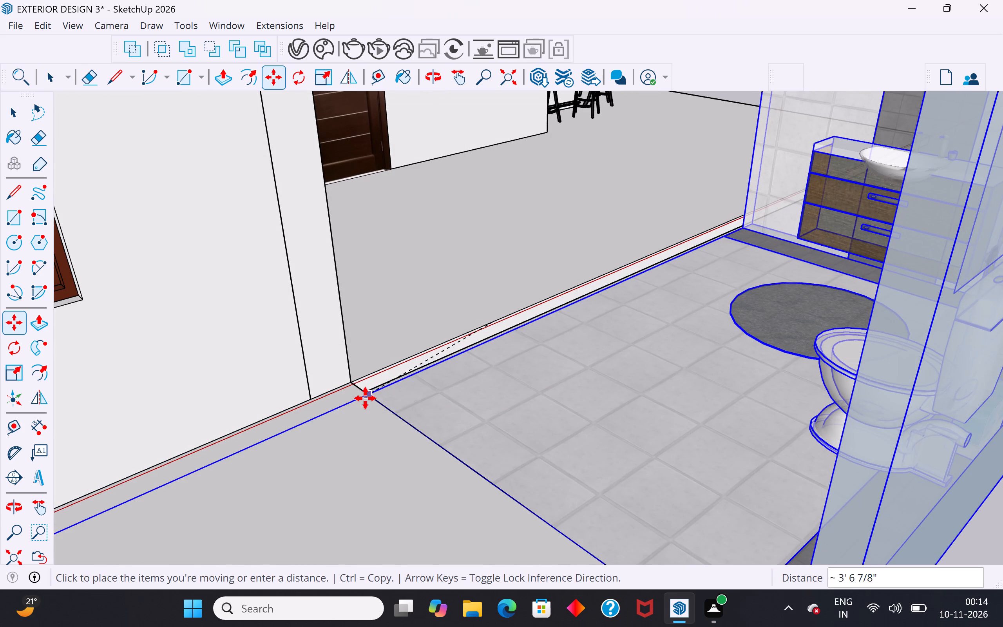
{"action": "left_click", "coordinate": [358, 386]}
{"action": "scroll", "coordinate": [449, 357], "scroll_direction": "down", "scroll_amount": 12}
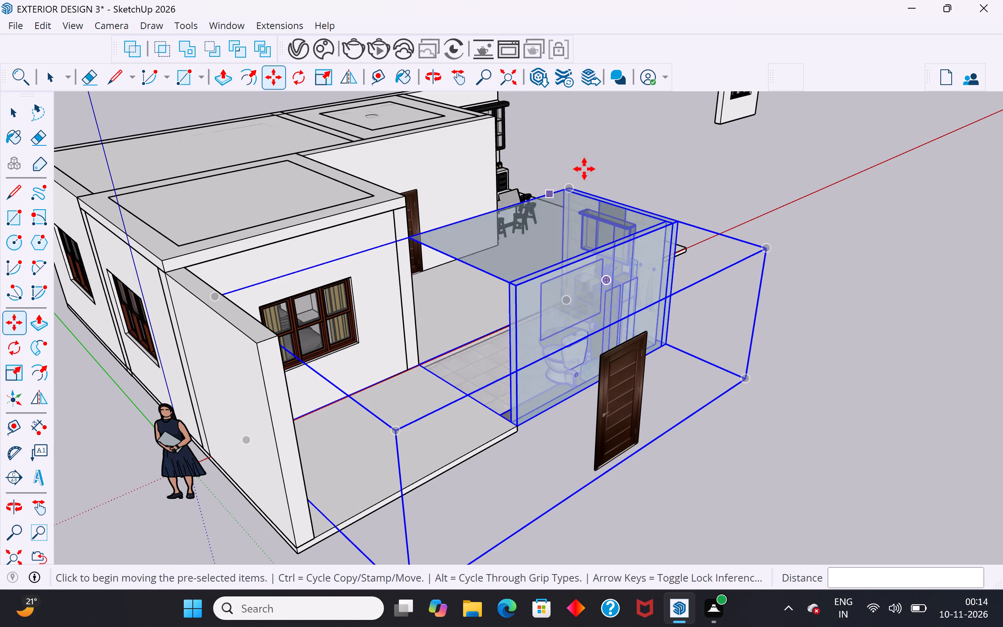
{"action": "left_click", "coordinate": [612, 142]}
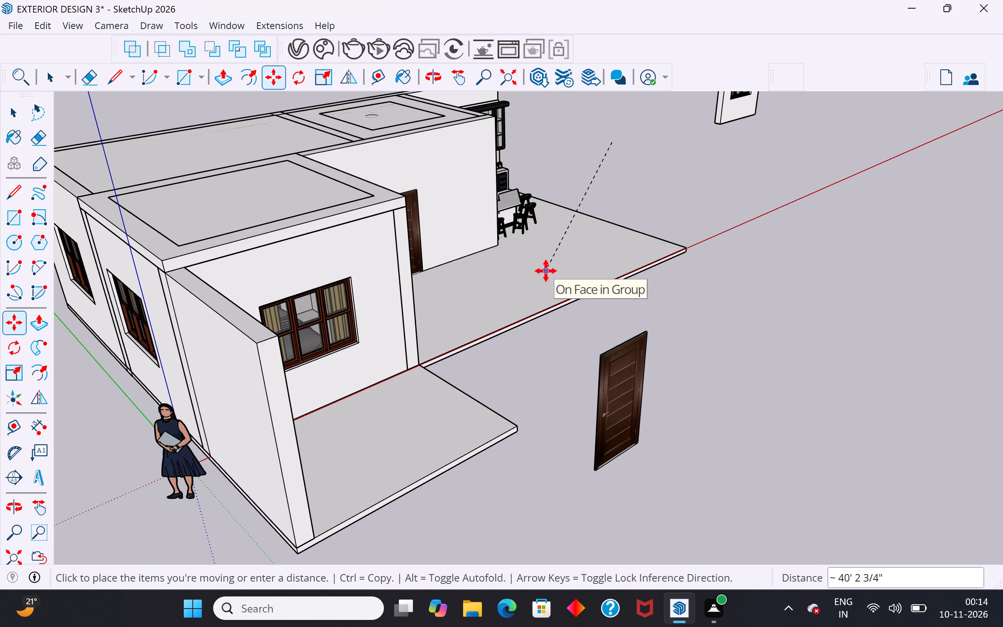
{"action": "key", "text": "Escape"}
{"action": "left_click", "coordinate": [13, 108]}
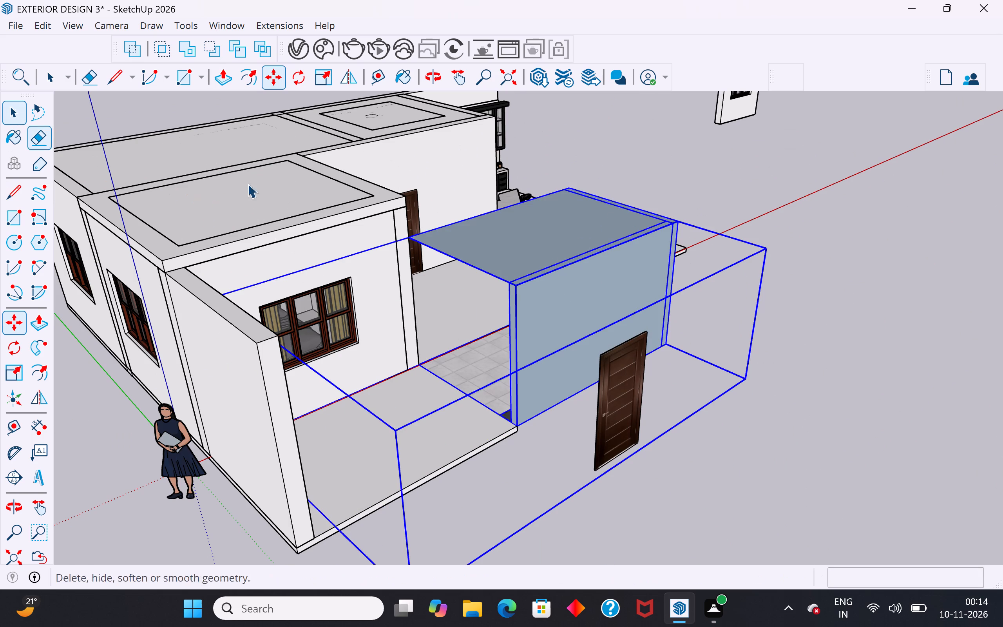
{"action": "left_click", "coordinate": [673, 195]}
Examine the bathroom set's placement against the house from the front, from above, inside and from the porch side.
{"action": "scroll", "coordinate": [761, 322], "scroll_direction": "down", "scroll_amount": 5}
{"action": "middle_click_drag", "start_coordinate": [748, 337], "coordinate": [336, 373]}
{"action": "scroll", "coordinate": [501, 230], "scroll_direction": "up", "scroll_amount": 5}
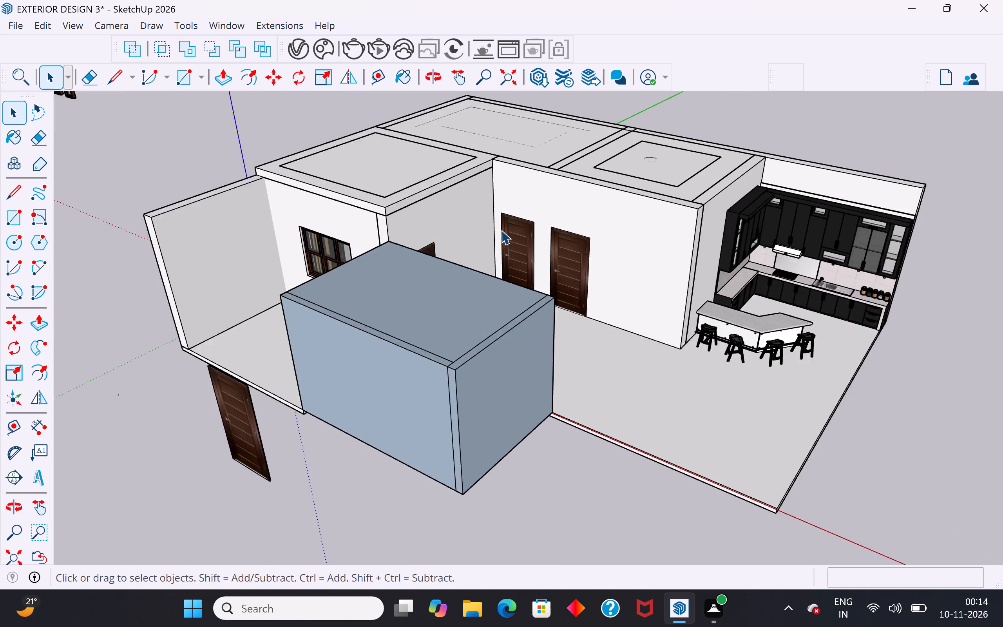
{"action": "middle_click_drag", "start_coordinate": [513, 354], "coordinate": [307, 416]}
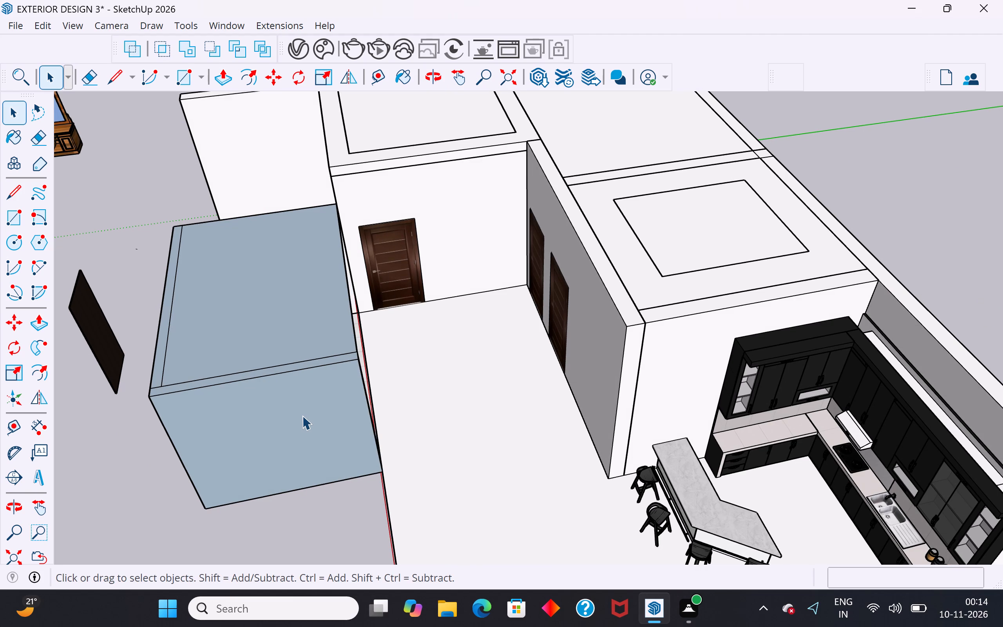
{"action": "scroll", "coordinate": [369, 385], "scroll_direction": "down", "scroll_amount": 5}
{"action": "middle_click_drag", "start_coordinate": [464, 368], "coordinate": [325, 330]}
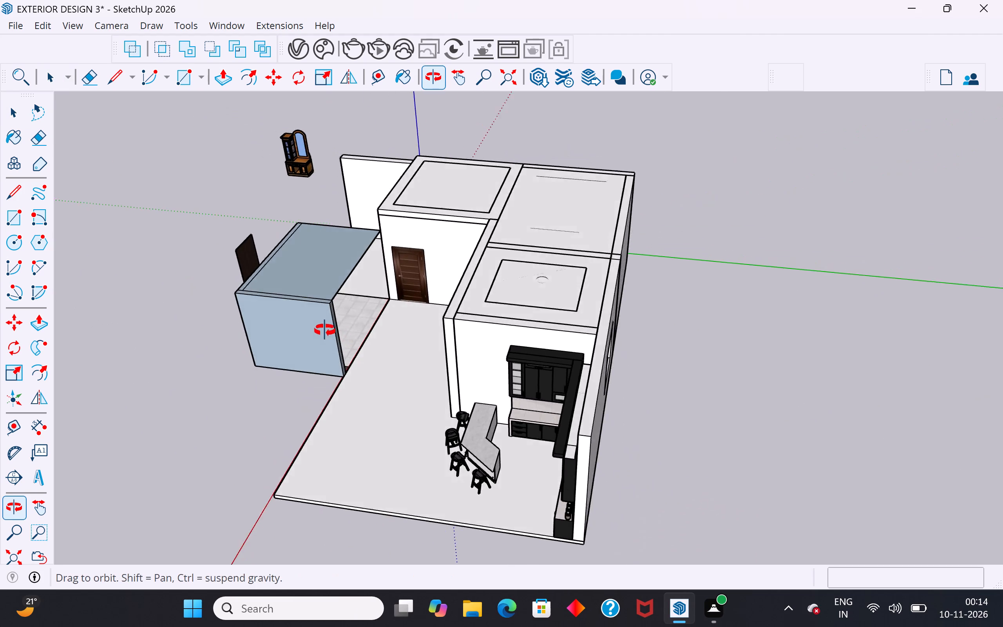
{"action": "middle_click_drag", "start_coordinate": [325, 330], "coordinate": [316, 314]}
{"action": "scroll", "coordinate": [317, 316], "scroll_direction": "up", "scroll_amount": 10}
{"action": "middle_click_drag", "start_coordinate": [387, 282], "coordinate": [230, 324]}
{"action": "scroll", "coordinate": [259, 277], "scroll_direction": "up", "scroll_amount": 4}
{"action": "middle_click_drag", "start_coordinate": [260, 276], "coordinate": [218, 284]}
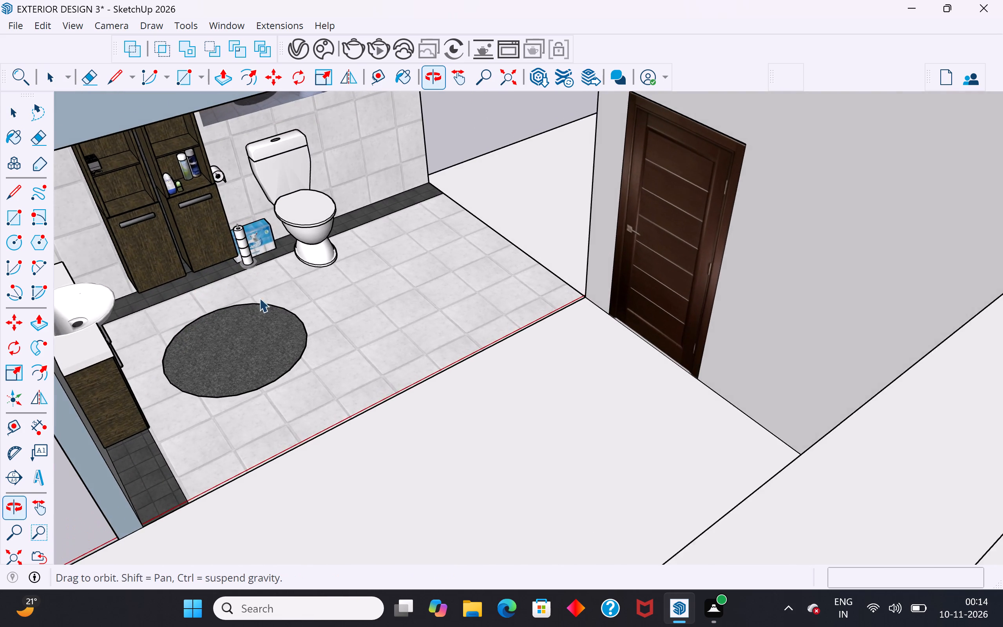
{"action": "scroll", "coordinate": [289, 326], "scroll_direction": "down", "scroll_amount": 3}
{"action": "middle_click_drag", "start_coordinate": [289, 326], "coordinate": [366, 260]}
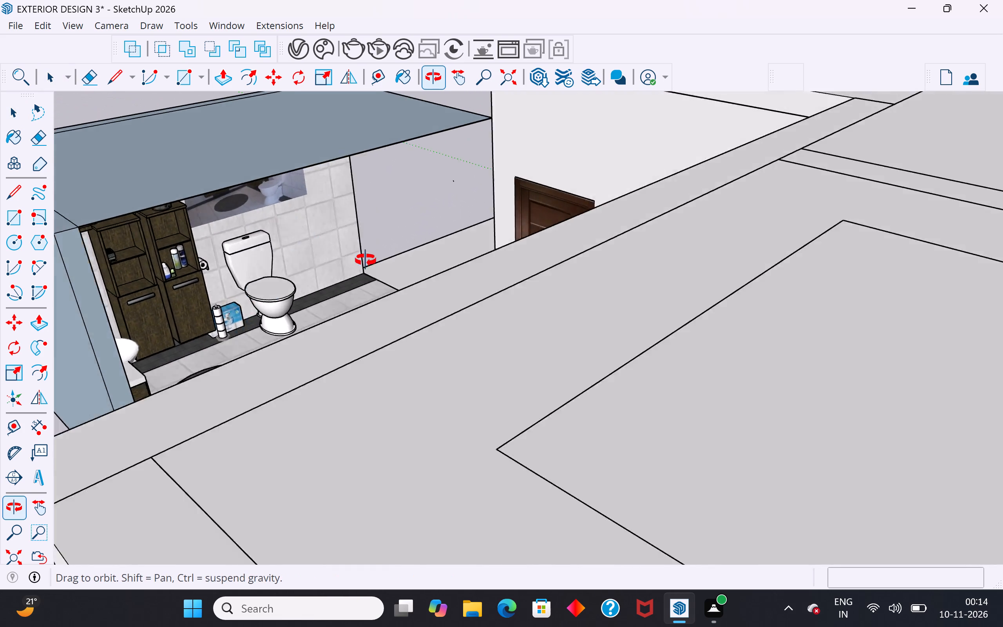
{"action": "middle_click_drag", "start_coordinate": [366, 260], "coordinate": [898, 257]}
{"action": "scroll", "coordinate": [927, 192], "scroll_direction": "down", "scroll_amount": 8}
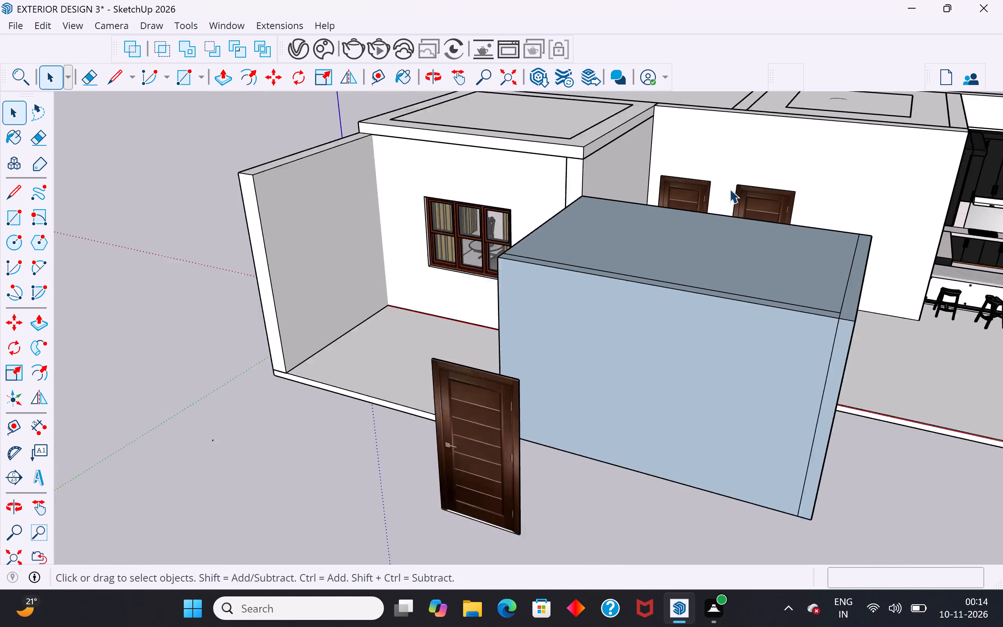
{"action": "scroll", "coordinate": [730, 189], "scroll_direction": "down", "scroll_amount": 1}
{"action": "middle_click_drag", "start_coordinate": [540, 236], "coordinate": [998, 277]}
{"action": "left_click", "coordinate": [601, 256]}
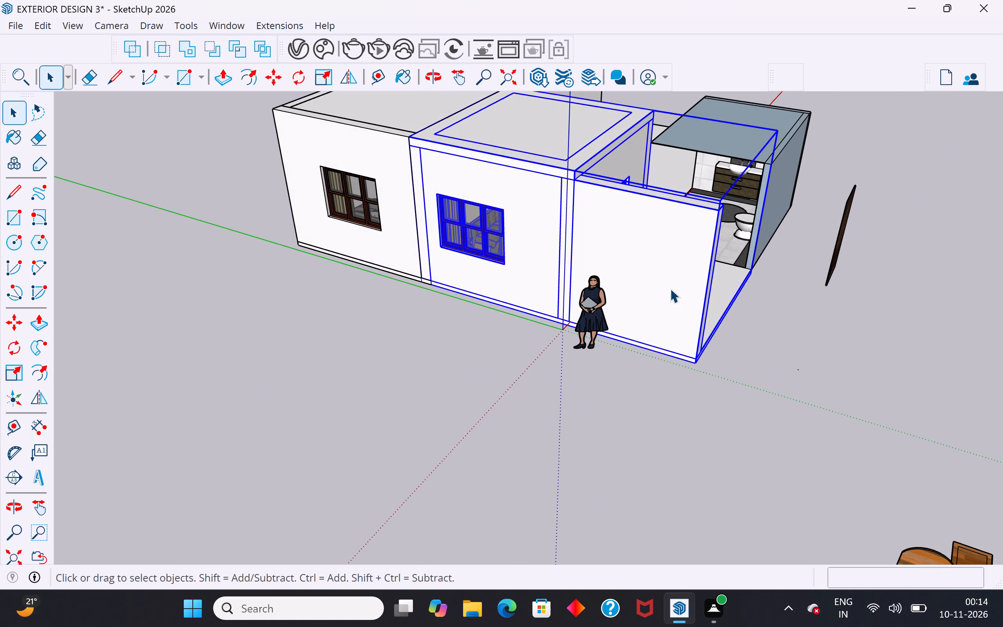
{"action": "left_click", "coordinate": [750, 341]}
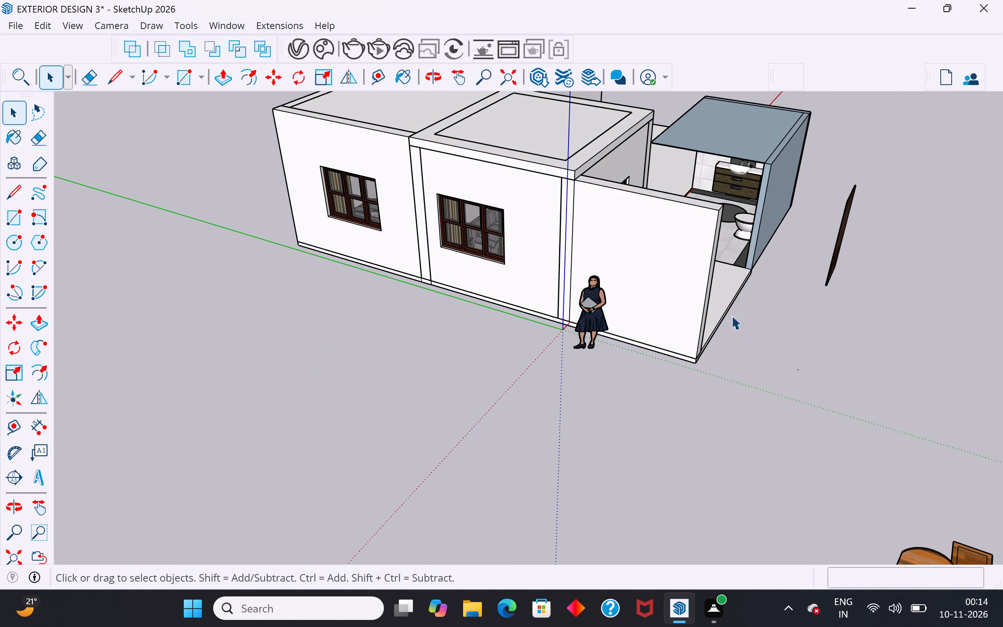
Inside the windowed room's group, push the end face of the porch slab's freestanding wall back about 9' 7" toward the room.
{"action": "scroll", "coordinate": [720, 304], "scroll_direction": "up", "scroll_amount": 6}
{"action": "middle_click_drag", "start_coordinate": [716, 291], "coordinate": [533, 281]}
{"action": "scroll", "coordinate": [454, 244], "scroll_direction": "up", "scroll_amount": 3}
{"action": "double_click", "coordinate": [504, 278]}
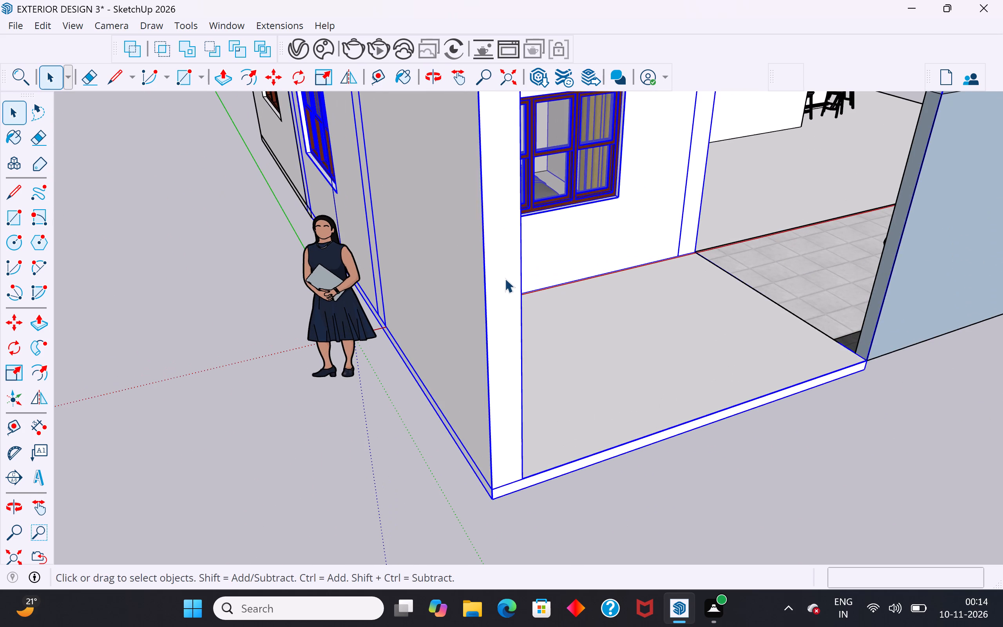
{"action": "double_click", "coordinate": [504, 275]}
{"action": "left_click", "coordinate": [504, 275]}
{"action": "left_click", "coordinate": [508, 302]}
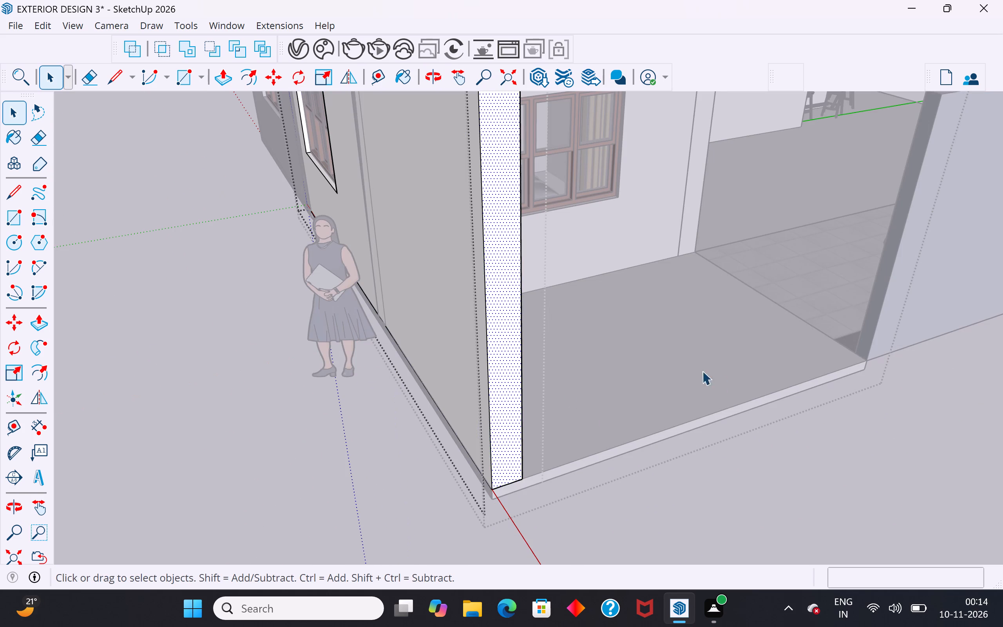
{"action": "left_click", "coordinate": [34, 327]}
{"action": "middle_click_drag", "start_coordinate": [246, 462], "coordinate": [369, 455]}
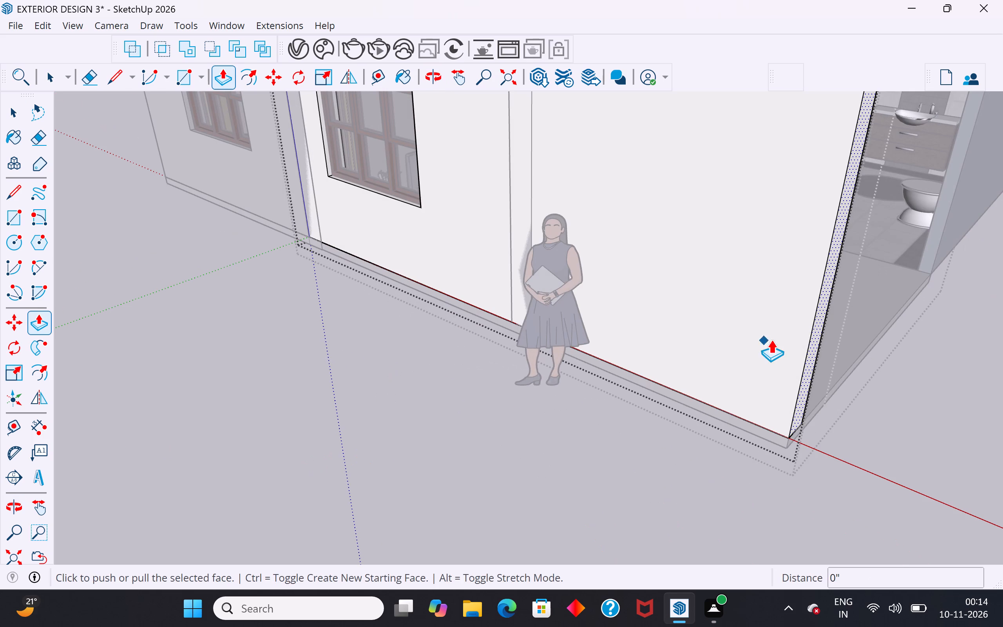
{"action": "left_click", "coordinate": [808, 334]}
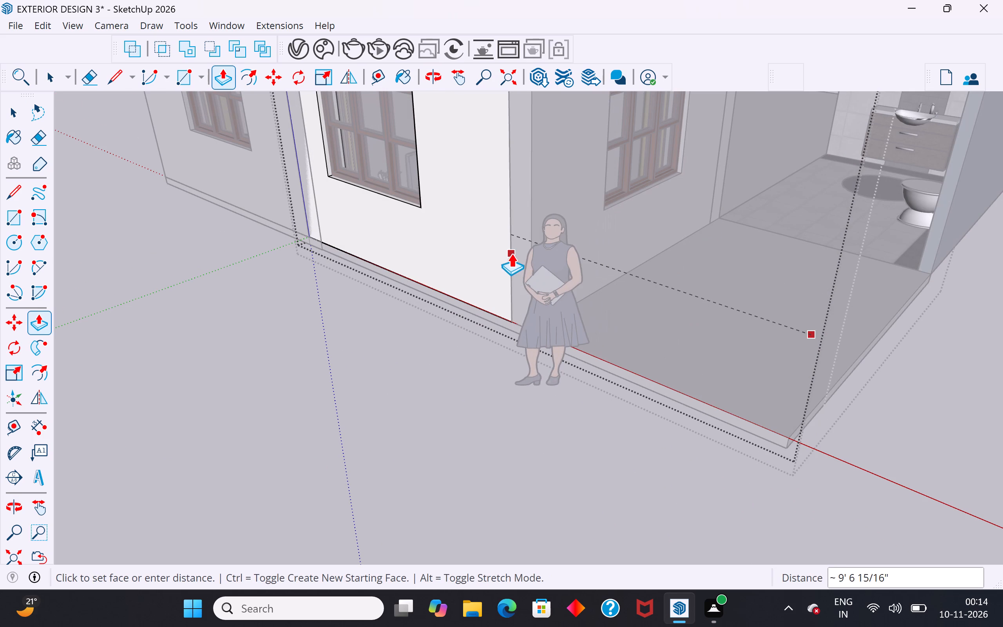
{"action": "scroll", "coordinate": [495, 245], "scroll_direction": "up", "scroll_amount": 8}
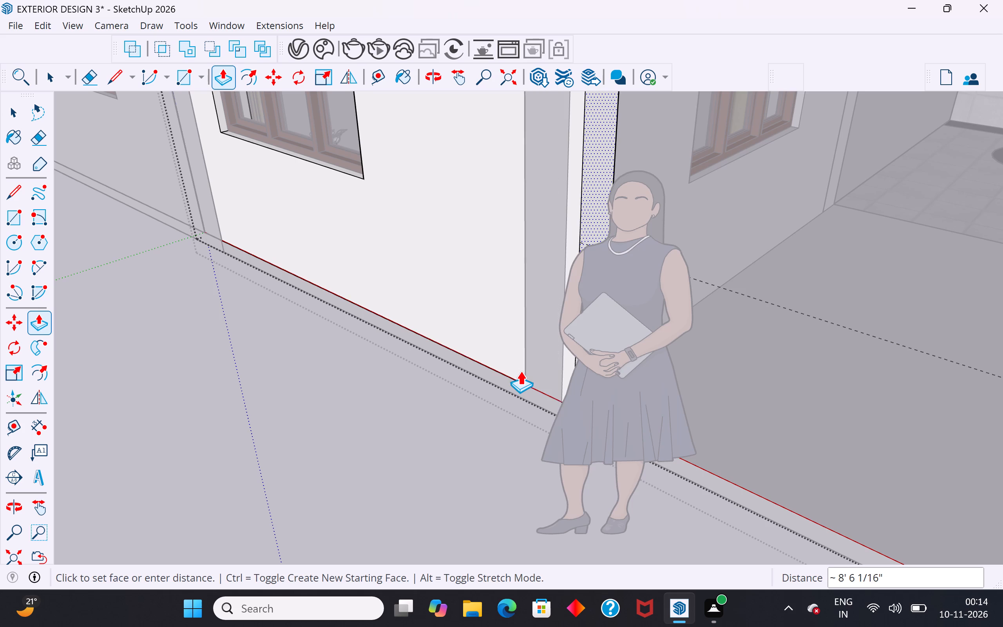
{"action": "middle_click_drag", "start_coordinate": [517, 371], "coordinate": [540, 376]}
{"action": "scroll", "coordinate": [540, 376], "scroll_direction": "down", "scroll_amount": 5}
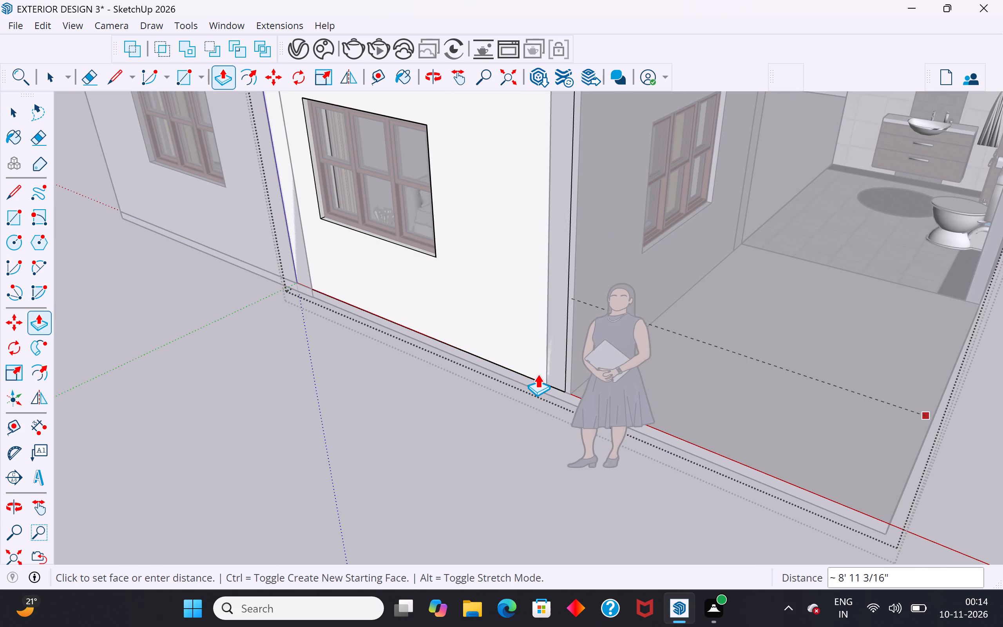
{"action": "scroll", "coordinate": [538, 374], "scroll_direction": "up", "scroll_amount": 10}
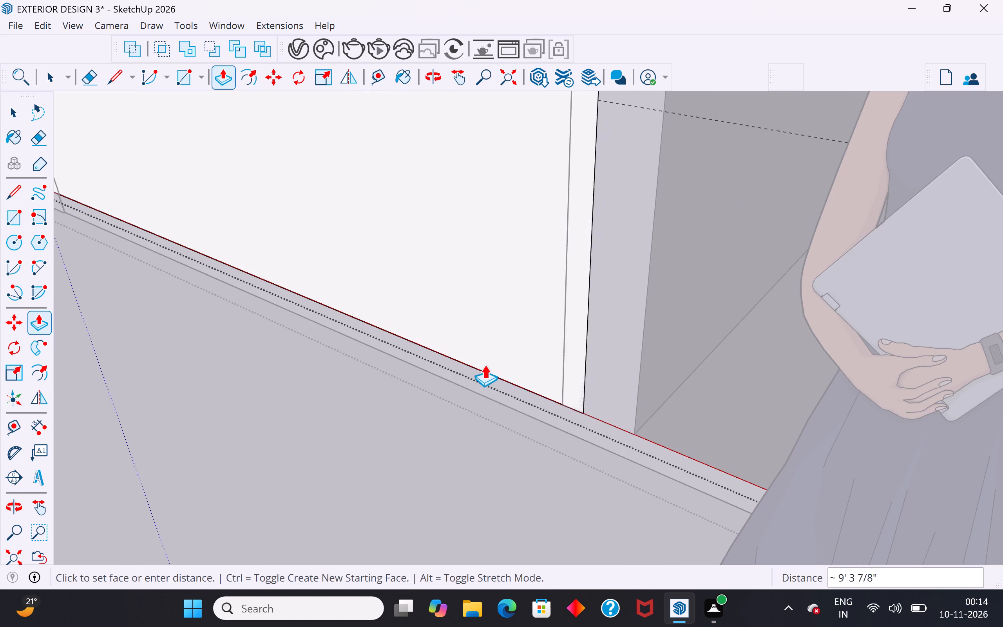
{"action": "left_click", "coordinate": [465, 352]}
{"action": "scroll", "coordinate": [563, 395], "scroll_direction": "up", "scroll_amount": 5}
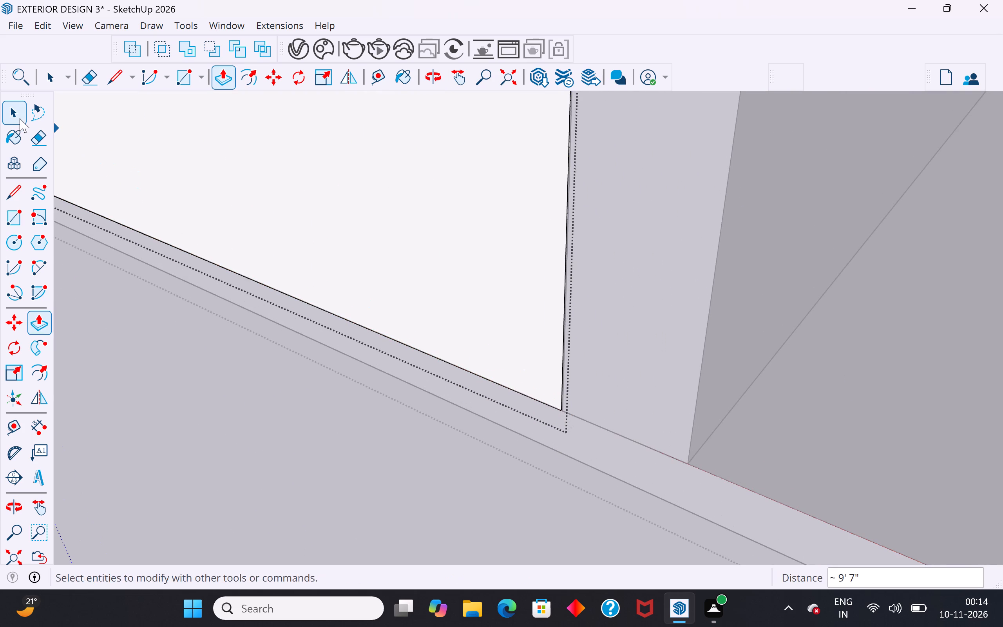
{"action": "left_click", "coordinate": [20, 119]}
{"action": "left_click", "coordinate": [111, 373]}
Push the remaining thin strip of the freestanding porch wall back about 1/8" against the windowed room.
{"action": "scroll", "coordinate": [436, 352], "scroll_direction": "down", "scroll_amount": 5}
{"action": "double_click", "coordinate": [475, 321]}
{"action": "scroll", "coordinate": [507, 361], "scroll_direction": "up", "scroll_amount": 4}
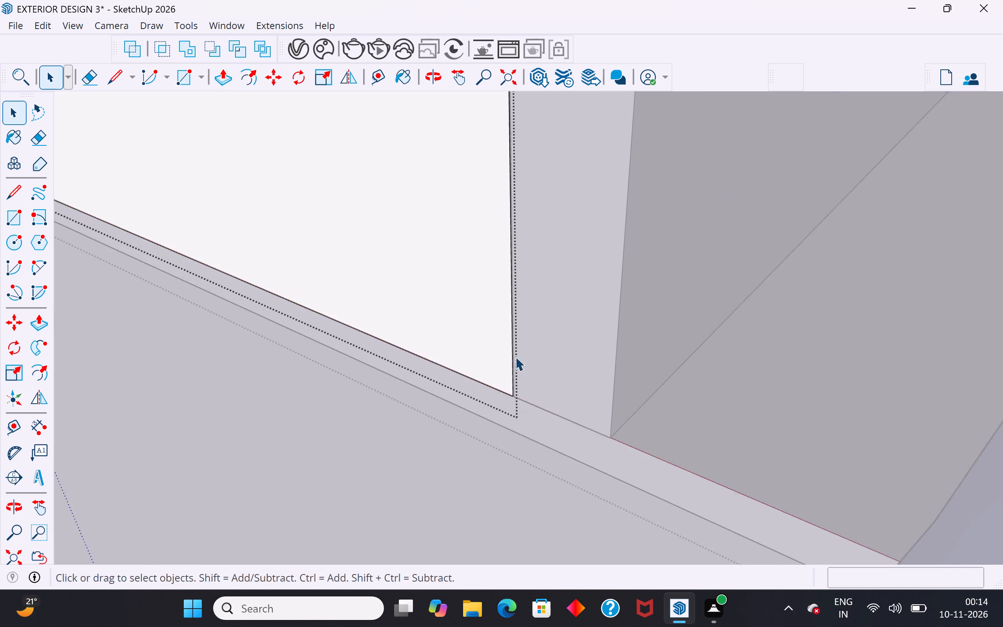
{"action": "scroll", "coordinate": [524, 348], "scroll_direction": "up", "scroll_amount": 20}
{"action": "scroll", "coordinate": [524, 348], "scroll_direction": "up", "scroll_amount": 4}
{"action": "left_click", "coordinate": [471, 333]}
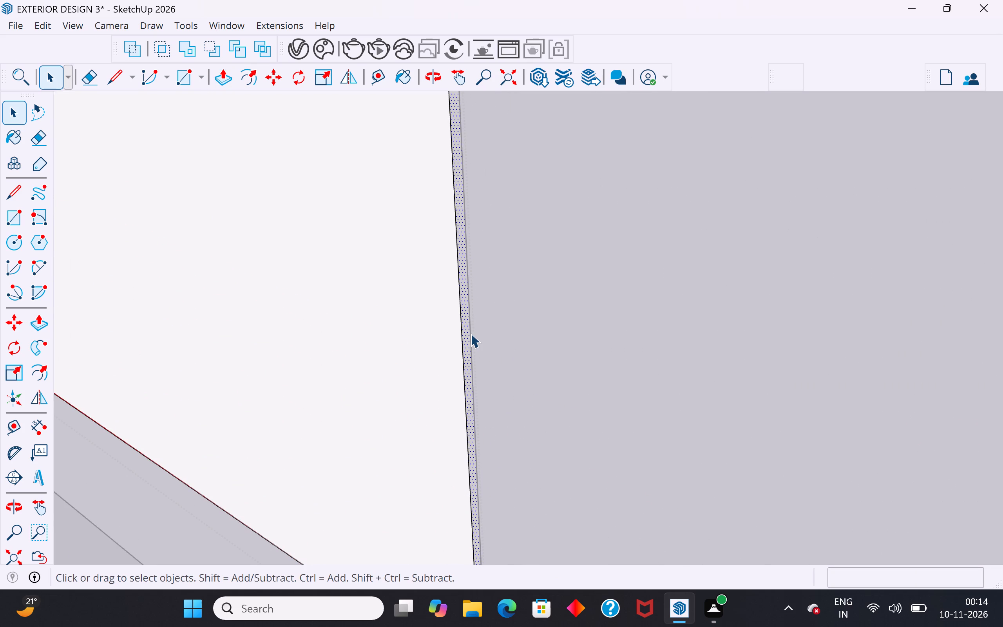
{"action": "left_click", "coordinate": [46, 319]}
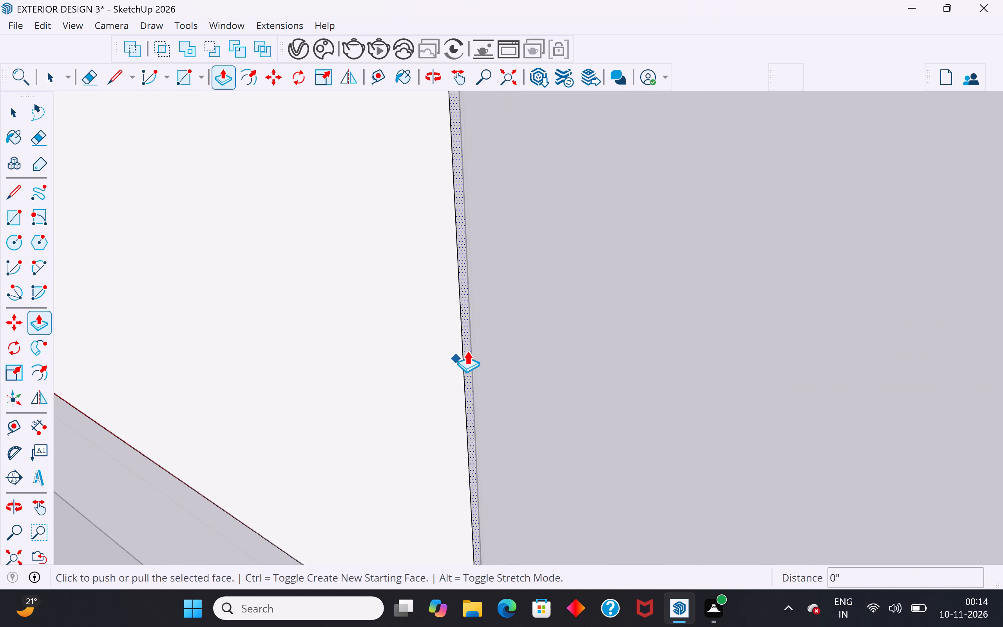
{"action": "left_click", "coordinate": [465, 348]}
{"action": "left_click", "coordinate": [473, 360]}
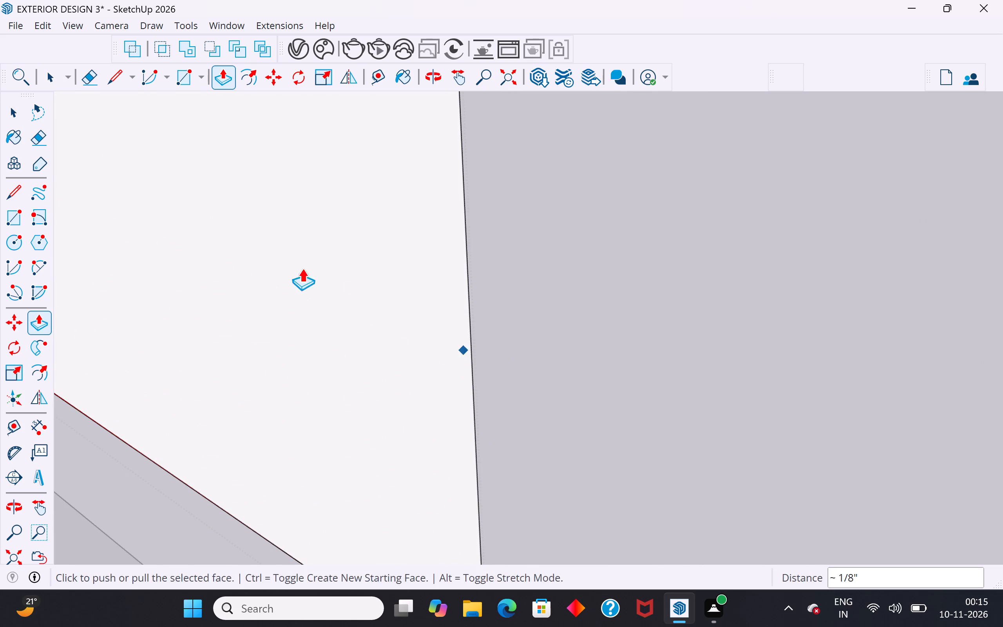
{"action": "left_click_drag", "start_coordinate": [20, 121], "coordinate": [37, 126]}
{"action": "scroll", "coordinate": [403, 242], "scroll_direction": "down", "scroll_amount": 19}
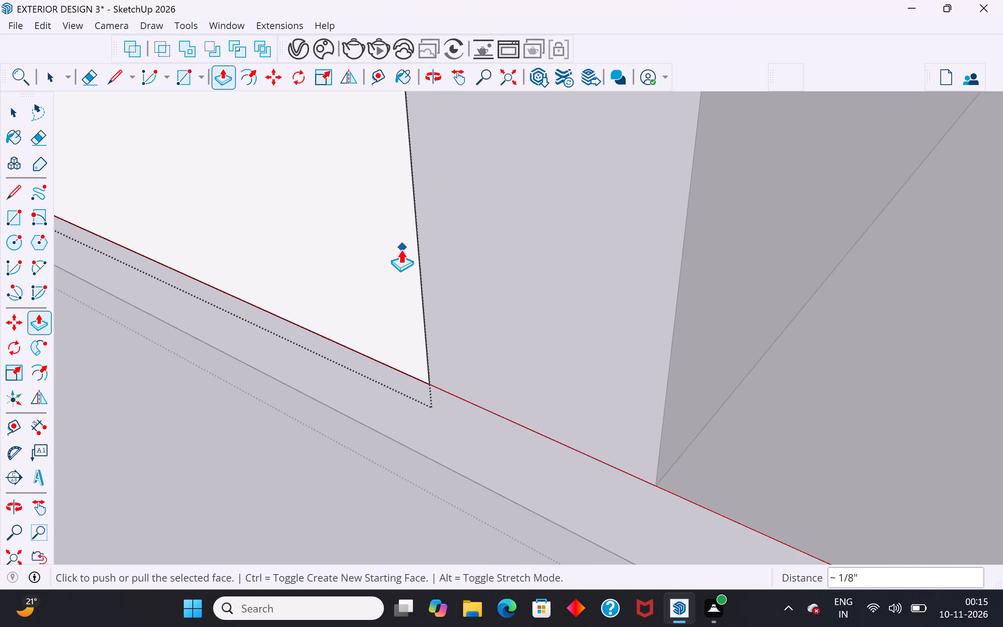
{"action": "scroll", "coordinate": [401, 249], "scroll_direction": "down", "scroll_amount": 2}
{"action": "left_click", "coordinate": [4, 113]}
{"action": "left_click", "coordinate": [174, 379]}
Inside the windowed room's group, push the porch slab's outer side face back about 8' 8 15/16" to the room wall.
{"action": "scroll", "coordinate": [433, 254], "scroll_direction": "down", "scroll_amount": 12}
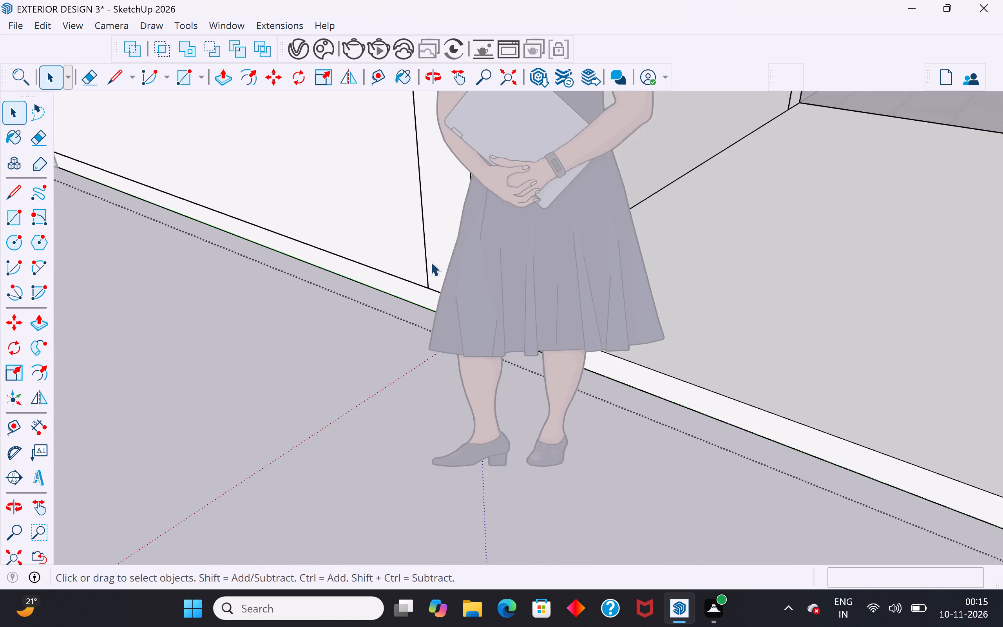
{"action": "middle_click_drag", "start_coordinate": [436, 294], "coordinate": [417, 380]}
{"action": "scroll", "coordinate": [301, 371], "scroll_direction": "down", "scroll_amount": 11}
{"action": "middle_click_drag", "start_coordinate": [864, 385], "coordinate": [846, 315]}
{"action": "scroll", "coordinate": [846, 315], "scroll_direction": "down", "scroll_amount": 1}
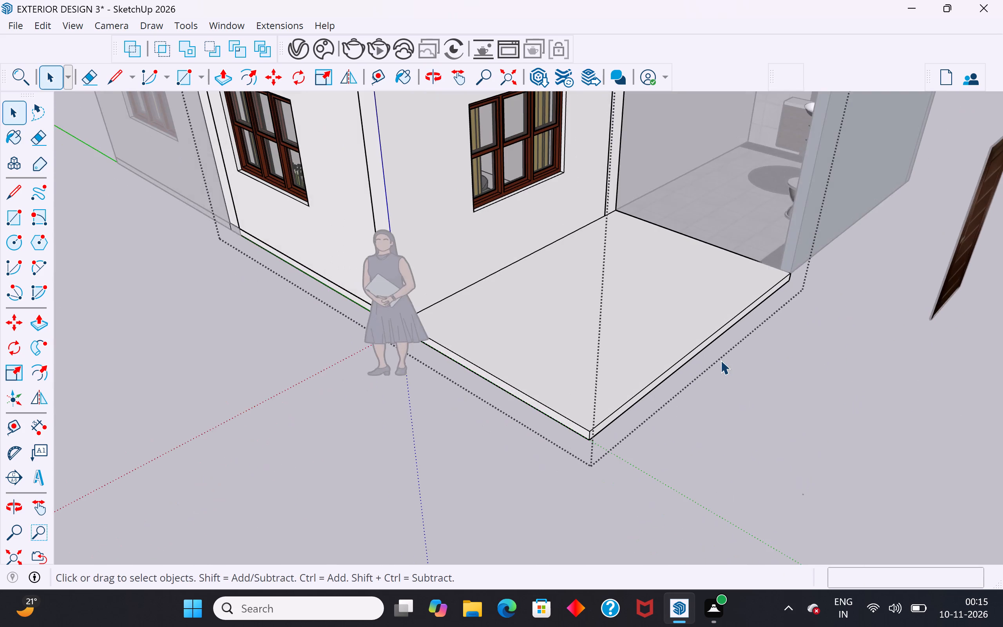
{"action": "left_click", "coordinate": [721, 360]}
{"action": "middle_click_drag", "start_coordinate": [641, 402], "coordinate": [663, 361]}
{"action": "scroll", "coordinate": [596, 309], "scroll_direction": "up", "scroll_amount": 7}
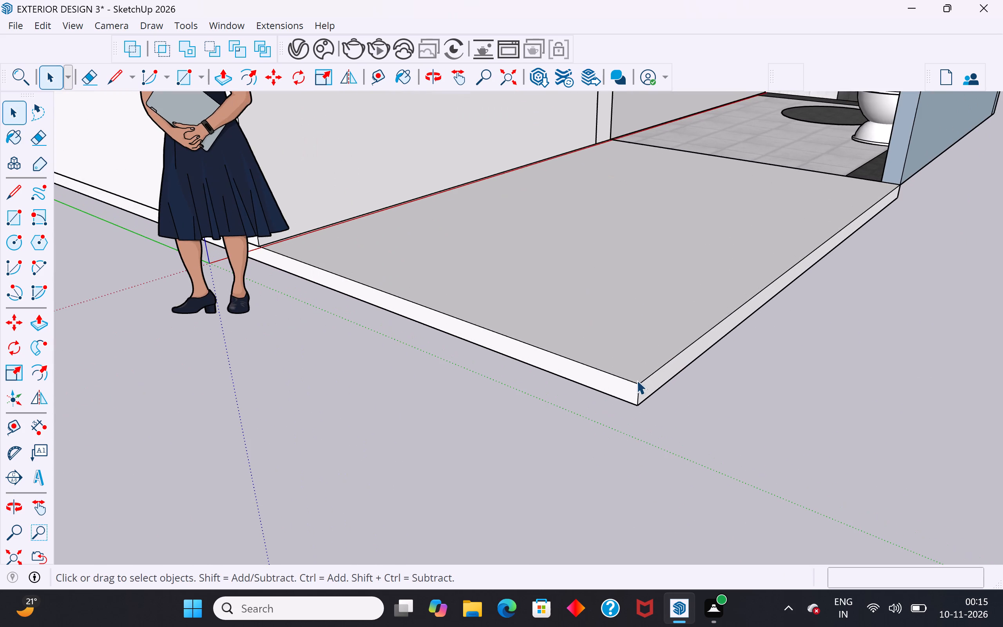
{"action": "double_click", "coordinate": [657, 377]}
{"action": "double_click", "coordinate": [661, 375]}
{"action": "left_click", "coordinate": [664, 375]}
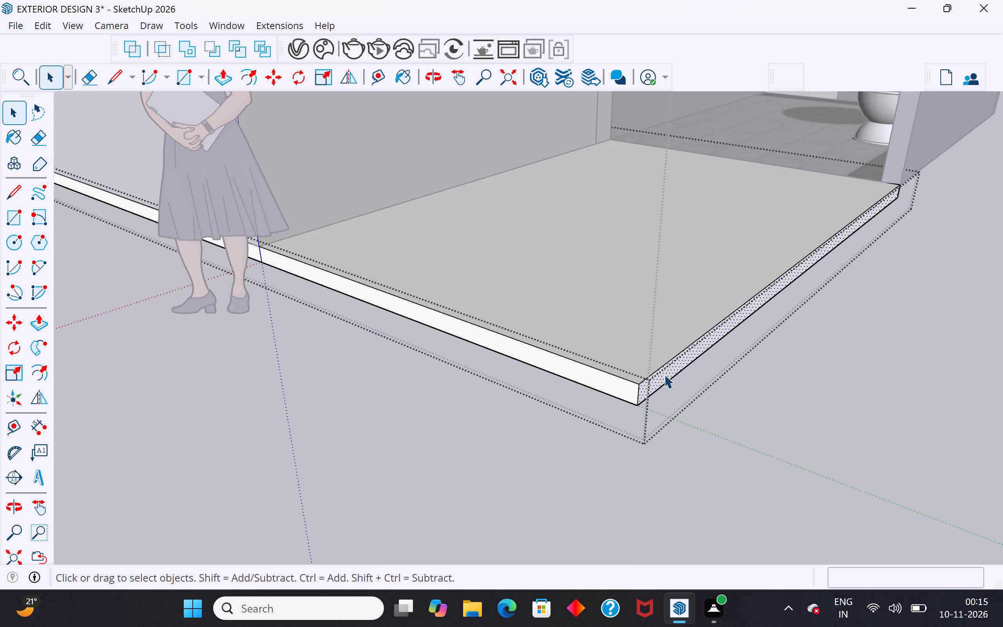
{"action": "left_click", "coordinate": [45, 328]}
{"action": "middle_click_drag", "start_coordinate": [626, 422], "coordinate": [641, 369]}
{"action": "left_click", "coordinate": [661, 342]}
{"action": "middle_click_drag", "start_coordinate": [303, 357], "coordinate": [332, 417]}
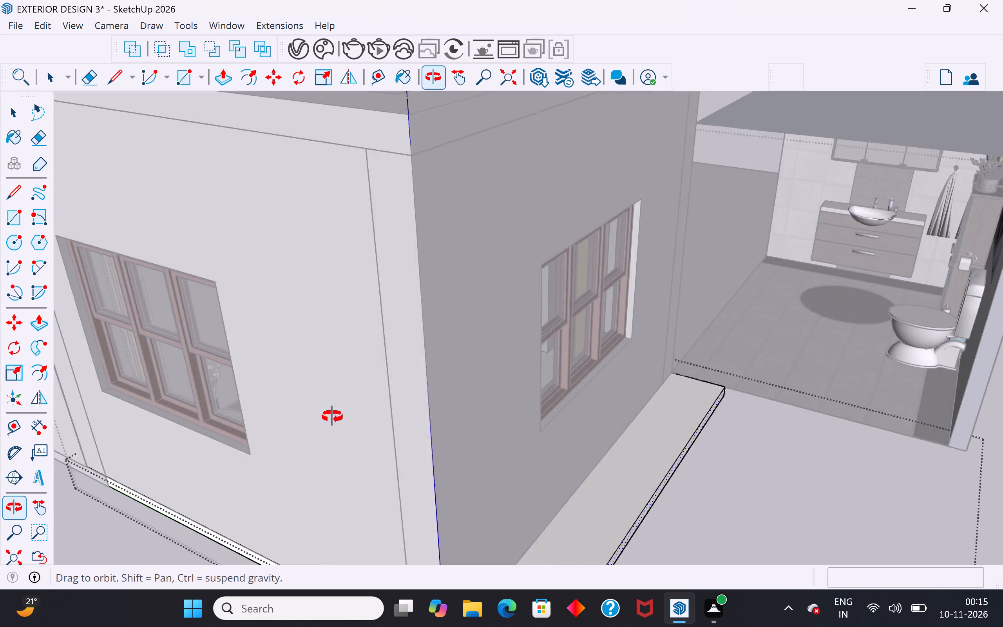
{"action": "middle_click_drag", "start_coordinate": [332, 417], "coordinate": [343, 345]}
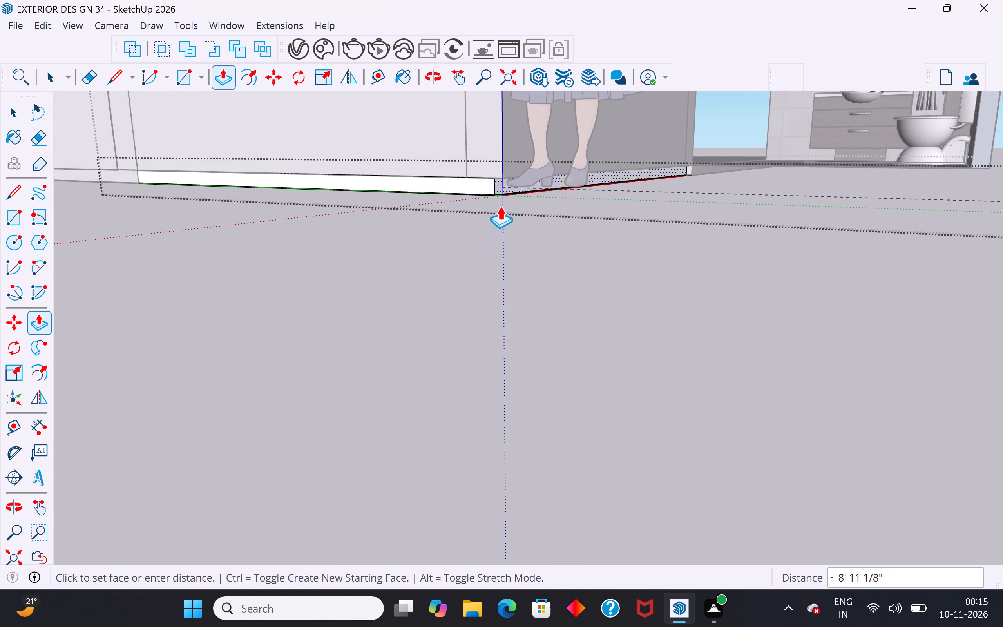
{"action": "left_click", "coordinate": [498, 183]}
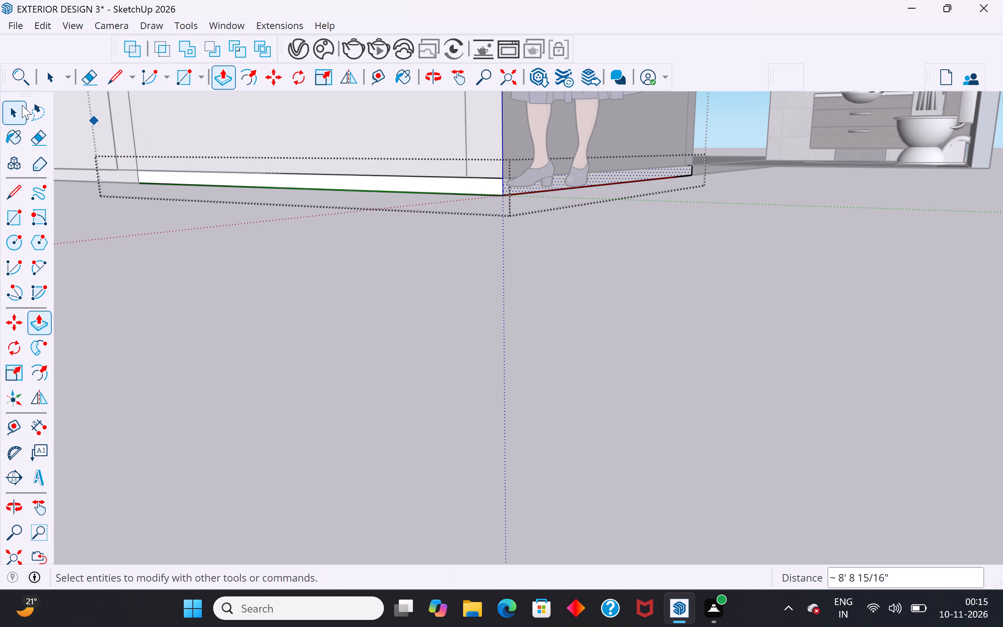
{"action": "left_click", "coordinate": [22, 105]}
{"action": "left_click", "coordinate": [241, 301]}
Copy the room's front wall panel together with its window about 33' 2 9/16" out beyond the house.
{"action": "scroll", "coordinate": [342, 275], "scroll_direction": "down", "scroll_amount": 6}
{"action": "middle_click_drag", "start_coordinate": [623, 241], "coordinate": [543, 323]}
{"action": "scroll", "coordinate": [556, 289], "scroll_direction": "down", "scroll_amount": 4}
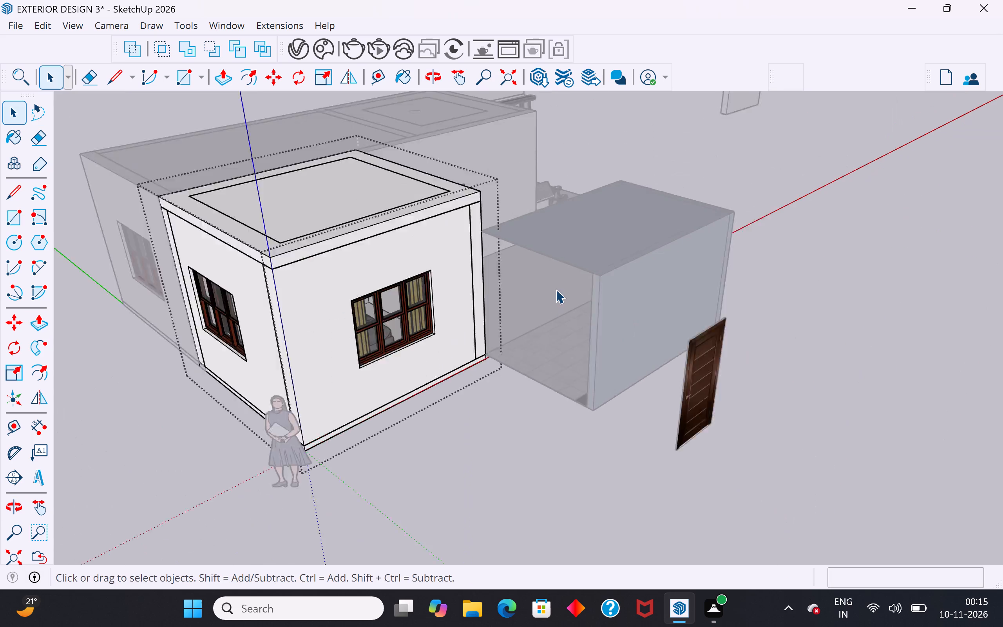
{"action": "scroll", "coordinate": [556, 289], "scroll_direction": "down", "scroll_amount": 2}
{"action": "middle_click_drag", "start_coordinate": [503, 419], "coordinate": [444, 428]}
{"action": "scroll", "coordinate": [496, 344], "scroll_direction": "up", "scroll_amount": 2}
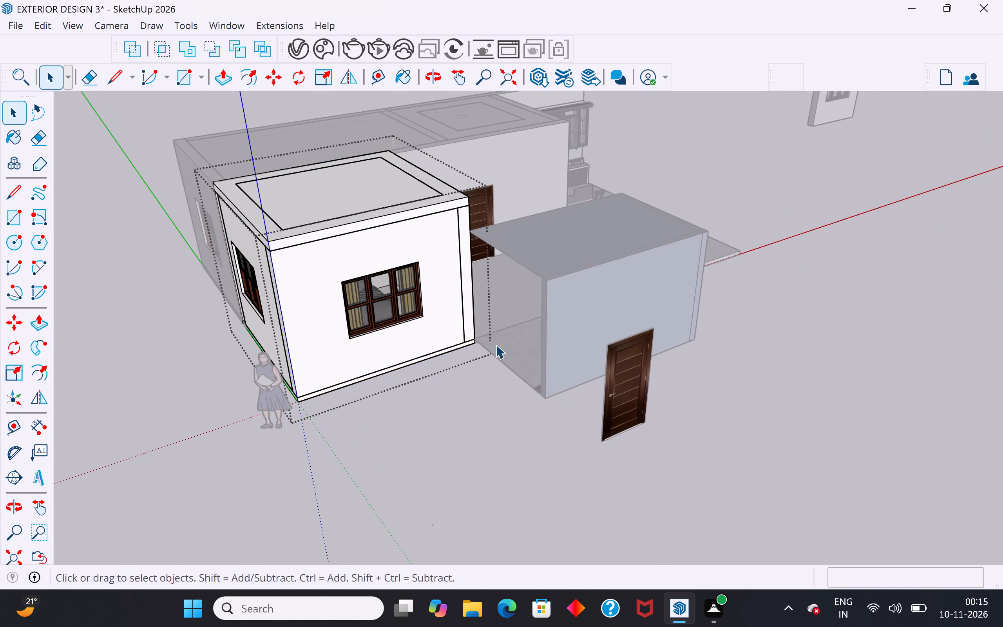
{"action": "scroll", "coordinate": [496, 344], "scroll_direction": "down", "scroll_amount": 3}
{"action": "middle_click_drag", "start_coordinate": [513, 346], "coordinate": [589, 341]}
{"action": "left_click", "coordinate": [363, 350]}
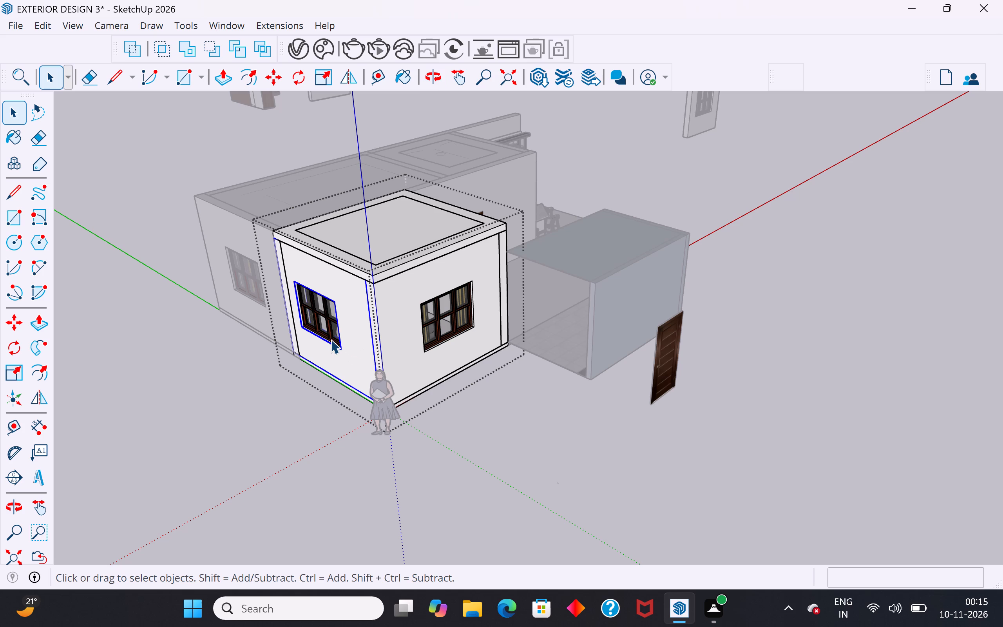
{"action": "left_click", "coordinate": [322, 321], "text": "ctrl"}
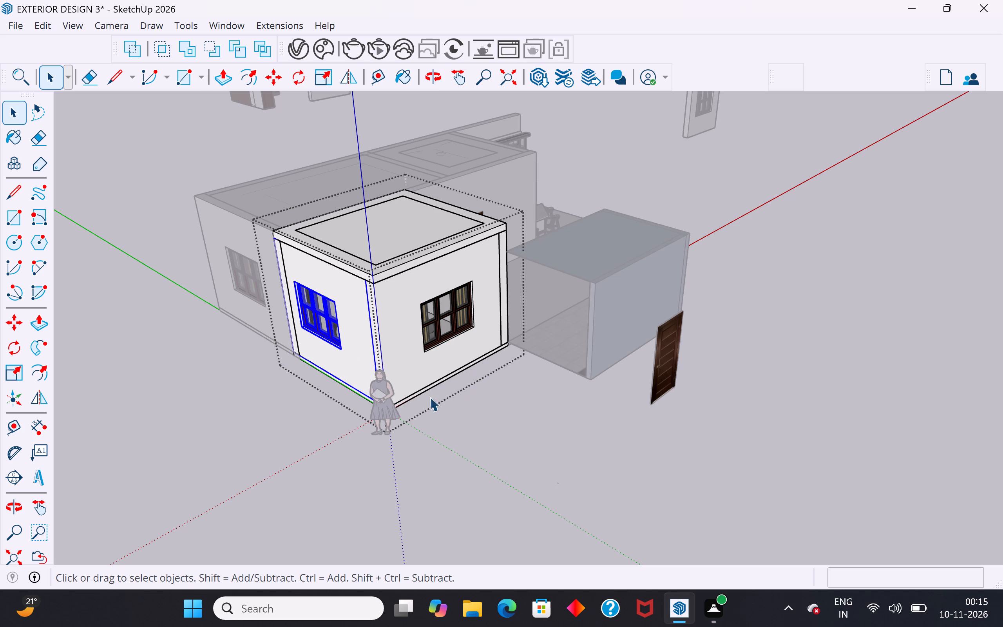
{"action": "key", "text": "m"}
{"action": "left_click", "coordinate": [364, 283]}
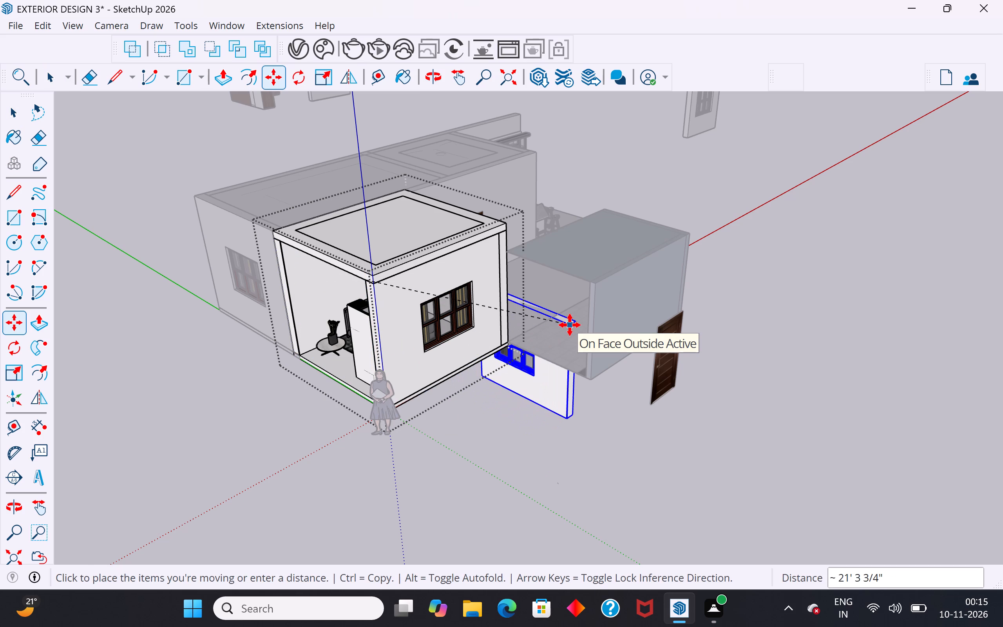
{"action": "scroll", "coordinate": [583, 301], "scroll_direction": "up", "scroll_amount": 10}
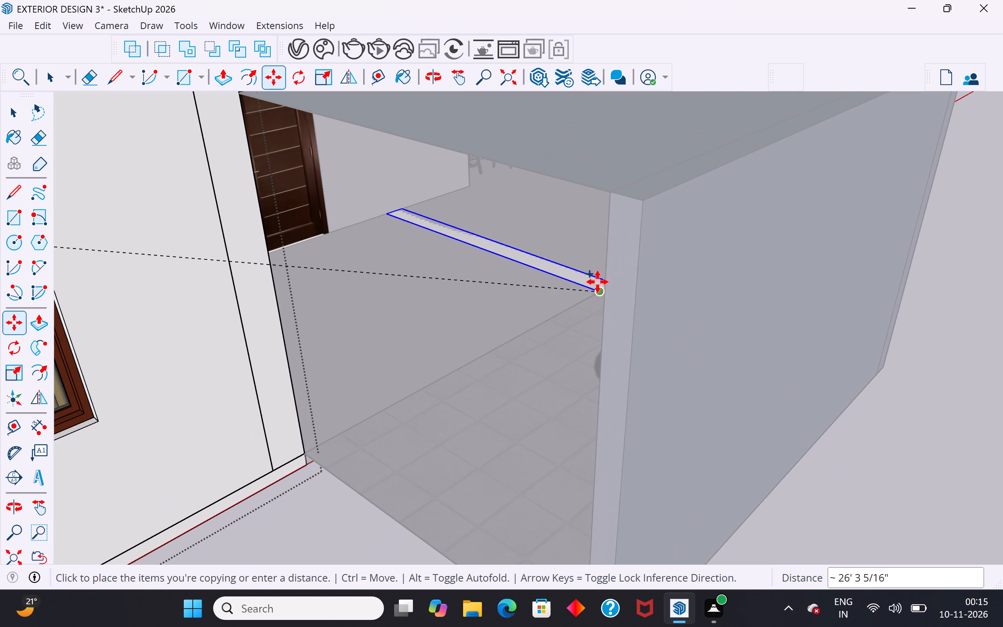
{"action": "scroll", "coordinate": [577, 268], "scroll_direction": "down", "scroll_amount": 15}
{"action": "left_click", "coordinate": [660, 376]}
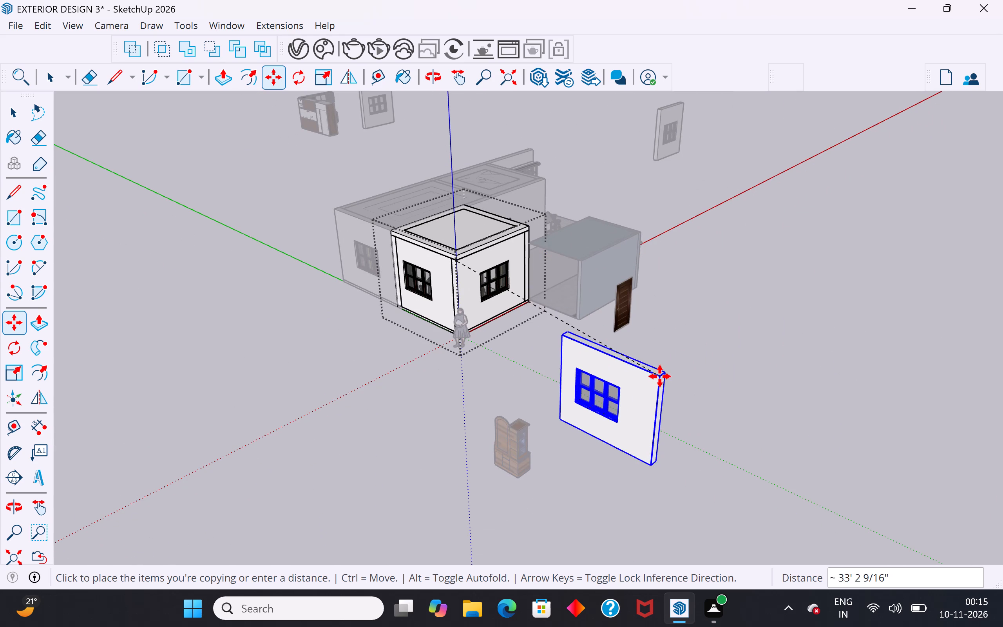
{"action": "left_click", "coordinate": [13, 121]}
{"action": "left_click", "coordinate": [177, 354]}
Explode the group holding the windowed room and the copied window wall.
{"action": "middle_click_drag", "start_coordinate": [491, 459], "coordinate": [522, 465]}
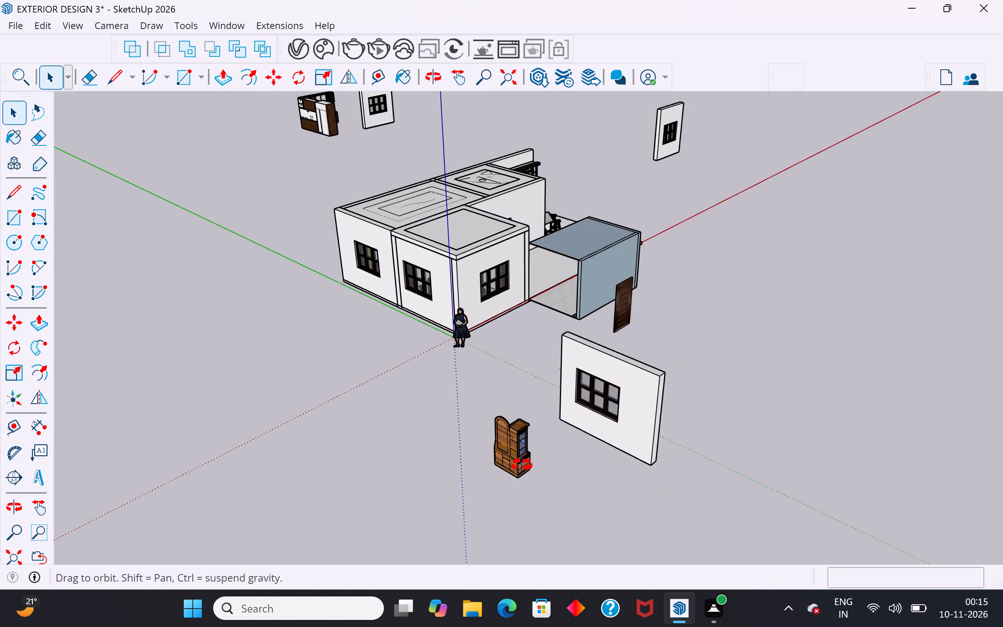
{"action": "middle_click_drag", "start_coordinate": [522, 465], "coordinate": [612, 467]}
{"action": "scroll", "coordinate": [745, 376], "scroll_direction": "up", "scroll_amount": 7}
{"action": "left_click", "coordinate": [815, 406]}
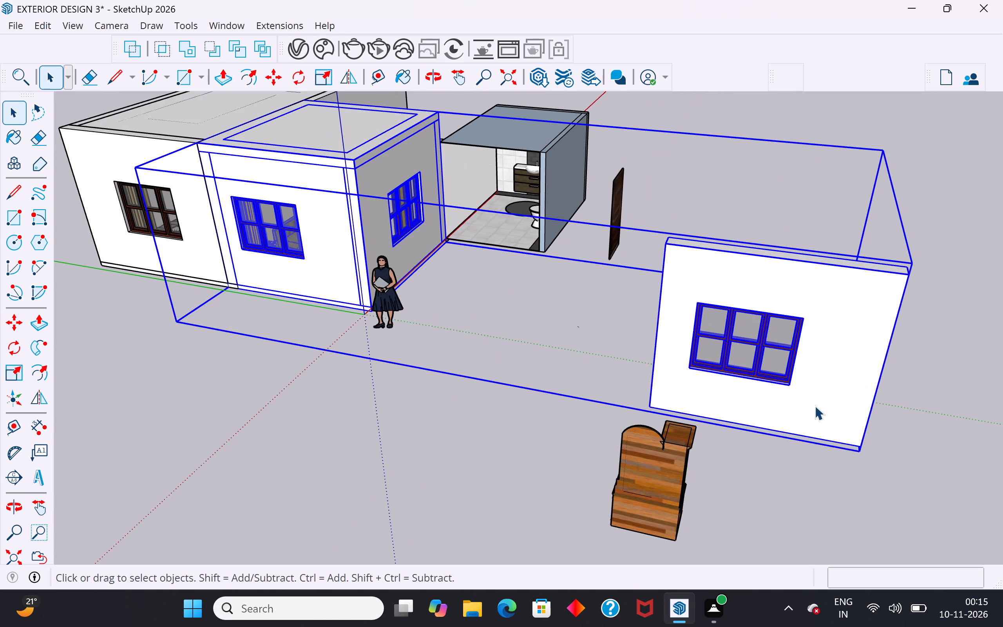
{"action": "right_click", "coordinate": [815, 402]}
{"action": "left_click", "coordinate": [871, 107]}
{"action": "scroll", "coordinate": [786, 352], "scroll_direction": "down", "scroll_amount": 3}
{"action": "middle_click_drag", "start_coordinate": [860, 366], "coordinate": [724, 368]}
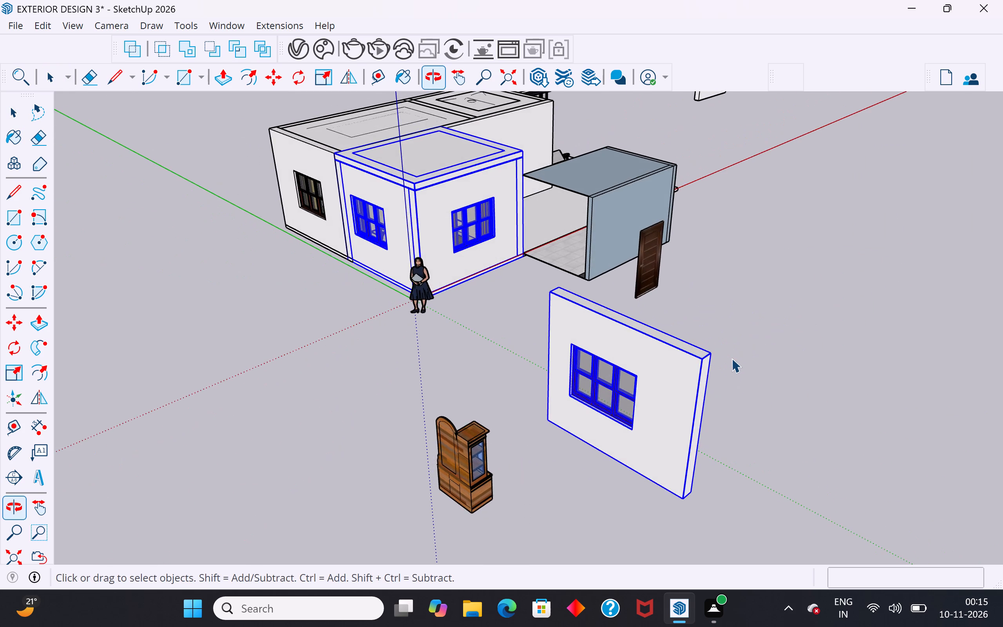
{"action": "scroll", "coordinate": [731, 358], "scroll_direction": "down", "scroll_amount": 4}
{"action": "scroll", "coordinate": [686, 402], "scroll_direction": "up", "scroll_amount": 6}
{"action": "left_click", "coordinate": [745, 428]}
Inside the copied wall's group, push its end face in about 2' 11/16" toward the window.
{"action": "scroll", "coordinate": [702, 358], "scroll_direction": "up", "scroll_amount": 2}
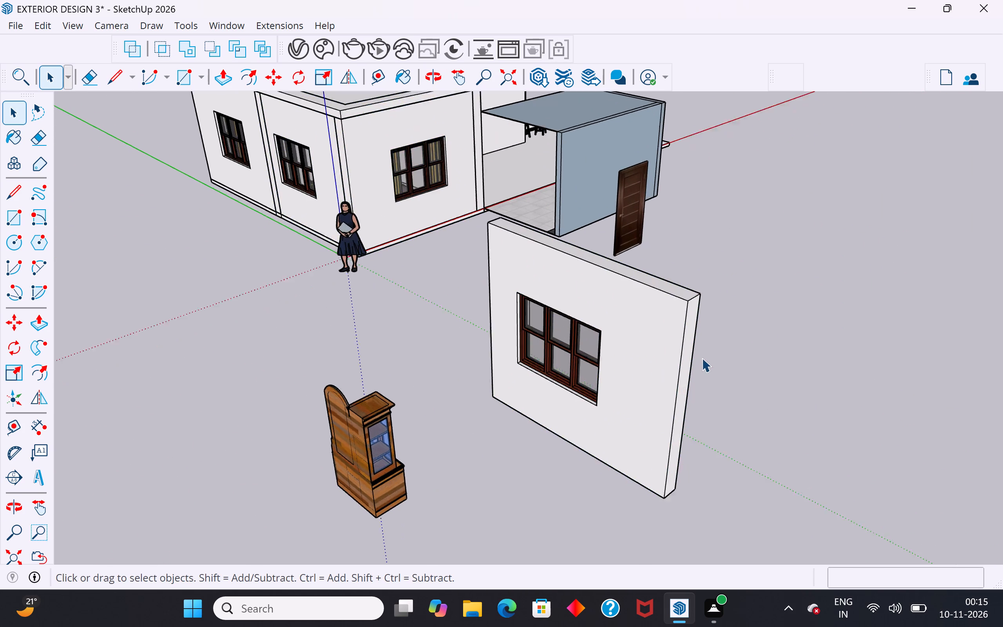
{"action": "scroll", "coordinate": [702, 358], "scroll_direction": "up", "scroll_amount": 4}
{"action": "left_click", "coordinate": [675, 330]}
{"action": "triple_click", "coordinate": [664, 318]}
{"action": "left_click", "coordinate": [664, 317]}
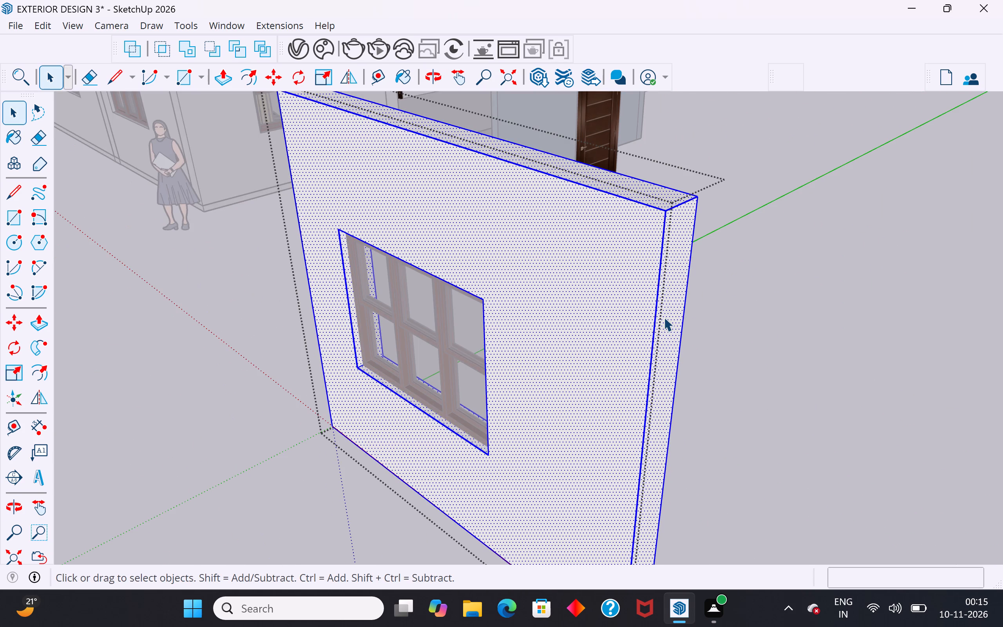
{"action": "left_click", "coordinate": [673, 308]}
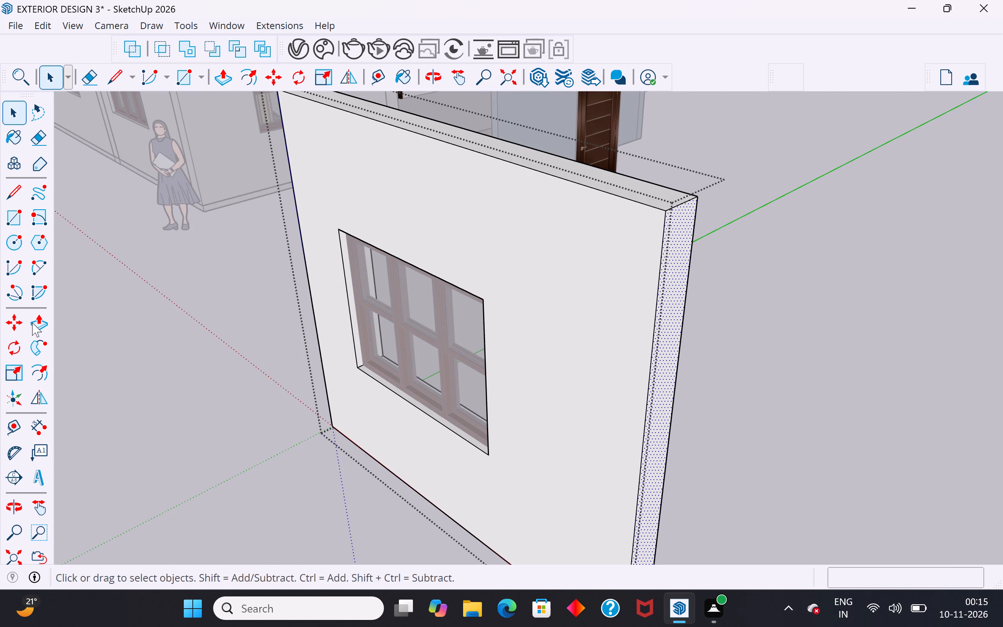
{"action": "left_click", "coordinate": [32, 322]}
{"action": "left_click", "coordinate": [653, 368]}
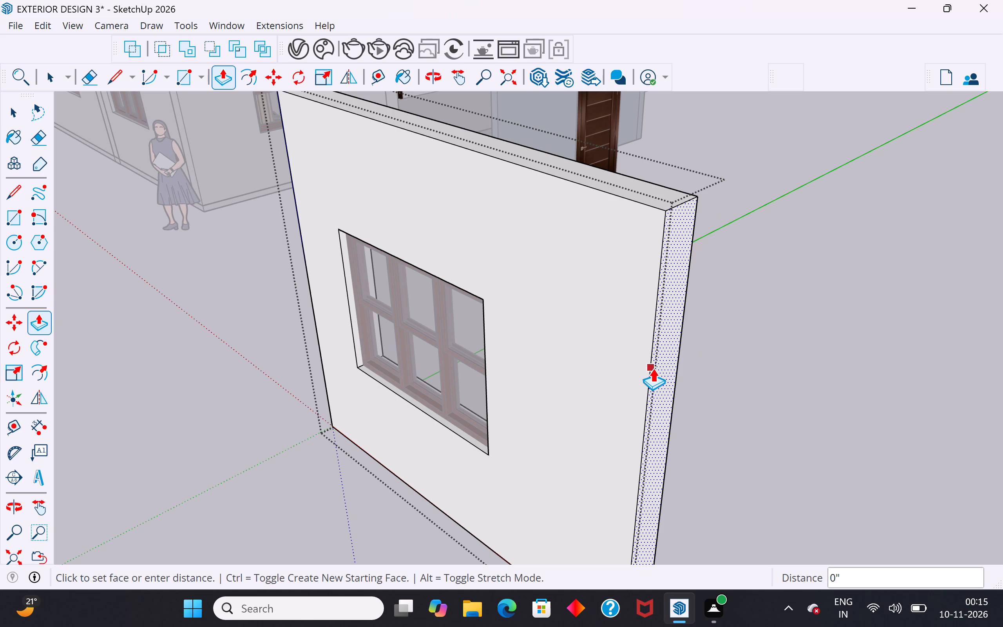
{"action": "left_click", "coordinate": [556, 331]}
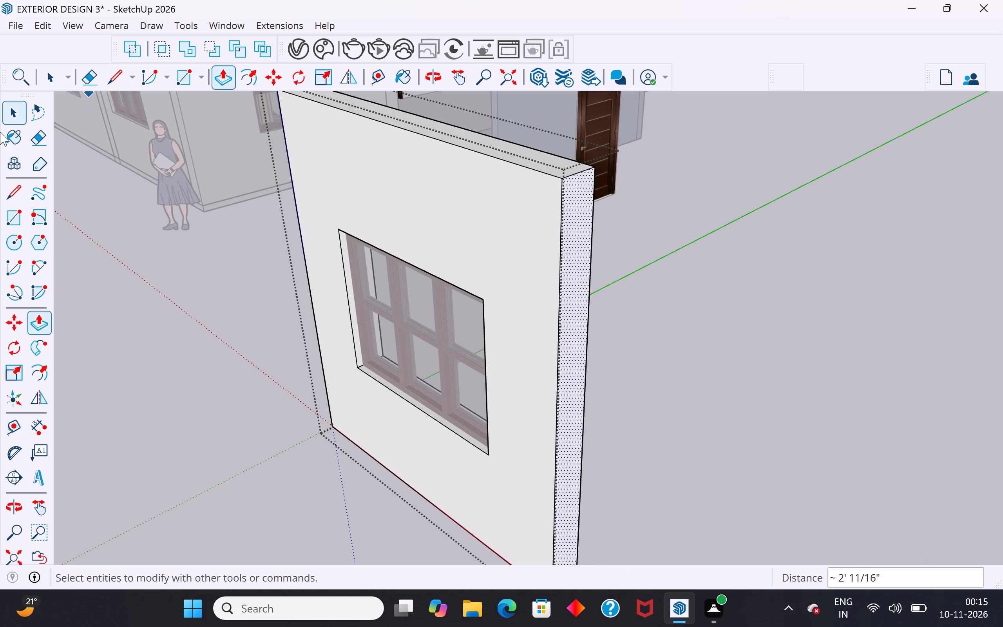
{"action": "left_click", "coordinate": [15, 120]}
{"action": "left_click", "coordinate": [265, 442]}
Group the shortened copy of the wall together with its window.
{"action": "scroll", "coordinate": [382, 305], "scroll_direction": "down", "scroll_amount": 7}
{"action": "middle_click_drag", "start_coordinate": [385, 320], "coordinate": [394, 329]}
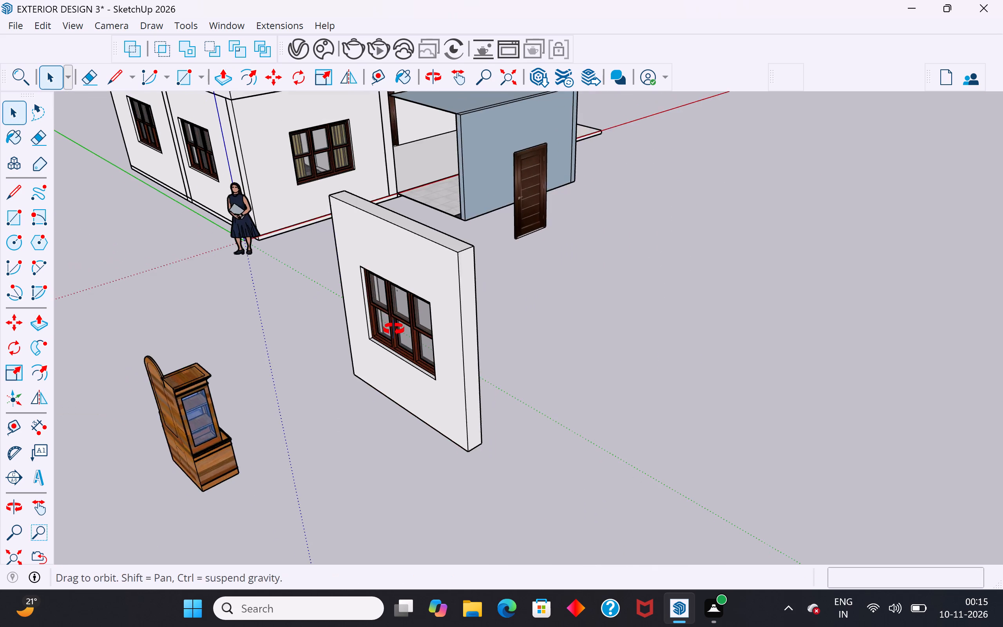
{"action": "middle_click_drag", "start_coordinate": [394, 329], "coordinate": [475, 322]}
{"action": "scroll", "coordinate": [495, 317], "scroll_direction": "up", "scroll_amount": 4}
{"action": "left_click", "coordinate": [610, 318]}
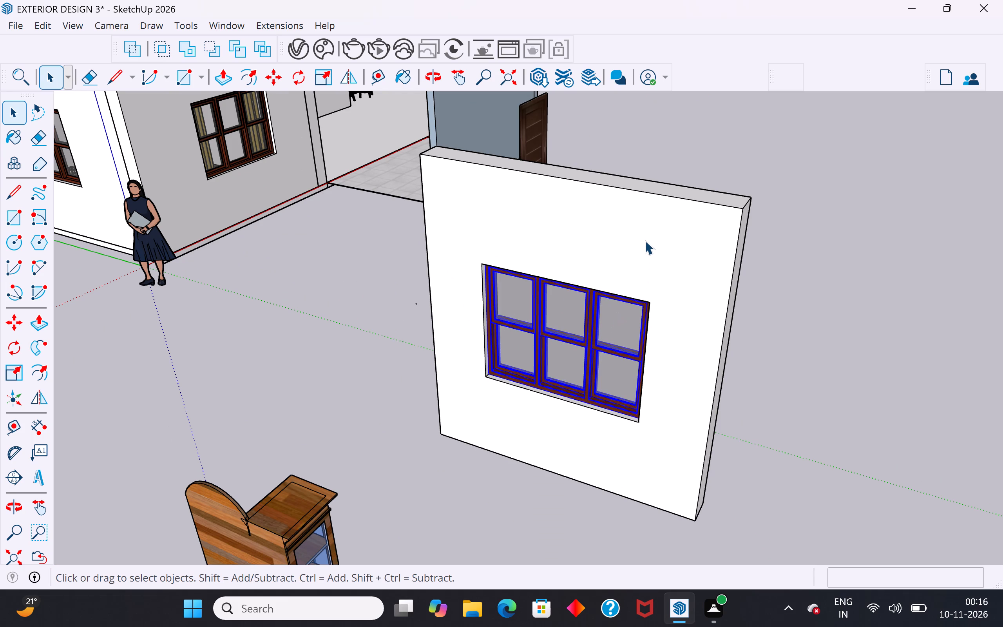
{"action": "left_click", "coordinate": [645, 240], "text": "ctrl"}
{"action": "scroll", "coordinate": [617, 362], "scroll_direction": "down", "scroll_amount": 2}
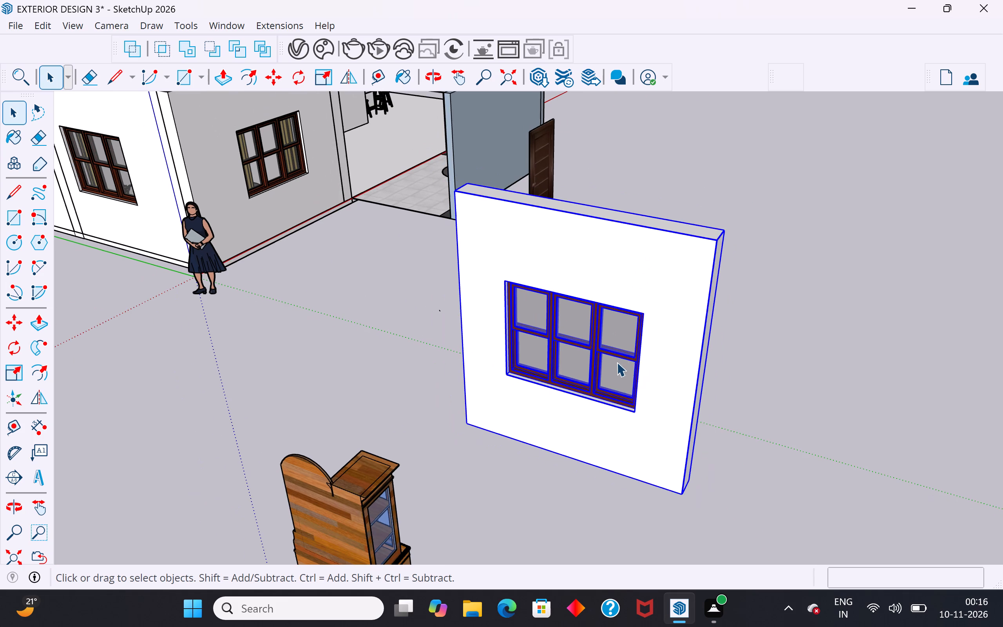
{"action": "right_click", "coordinate": [617, 362]}
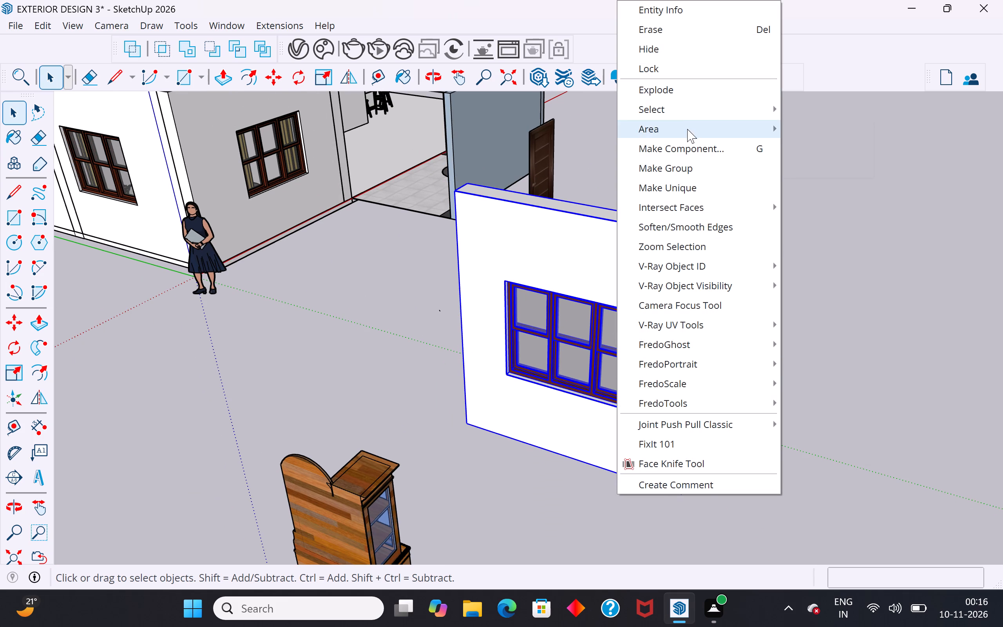
{"action": "left_click", "coordinate": [698, 171]}
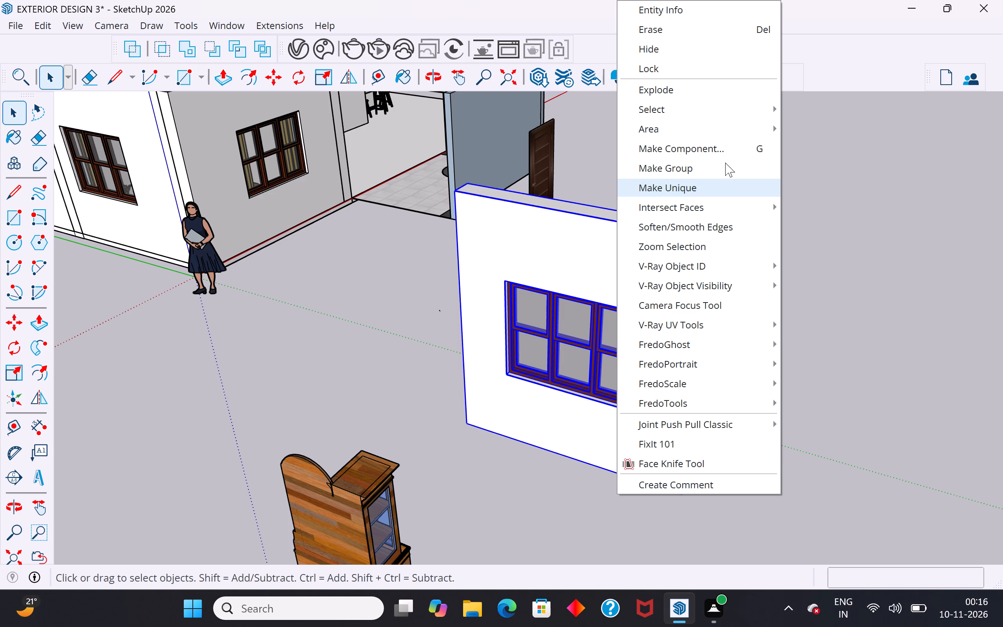
{"action": "left_click", "coordinate": [639, 292]}
{"action": "left_click", "coordinate": [803, 313]}
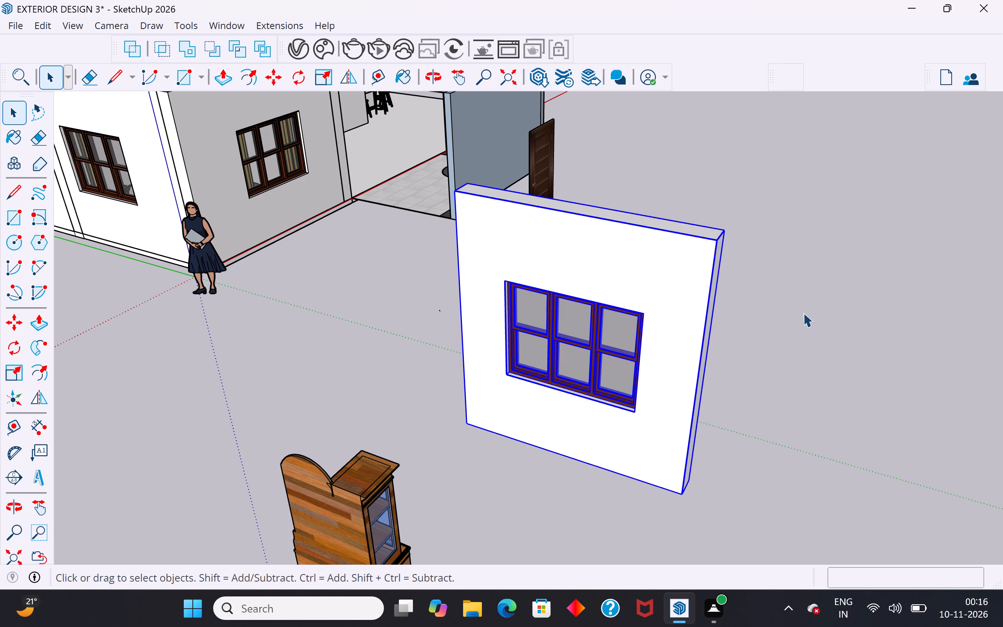
{"action": "left_click_drag", "start_coordinate": [777, 208], "coordinate": [572, 400]}
{"action": "right_click", "coordinate": [674, 305]}
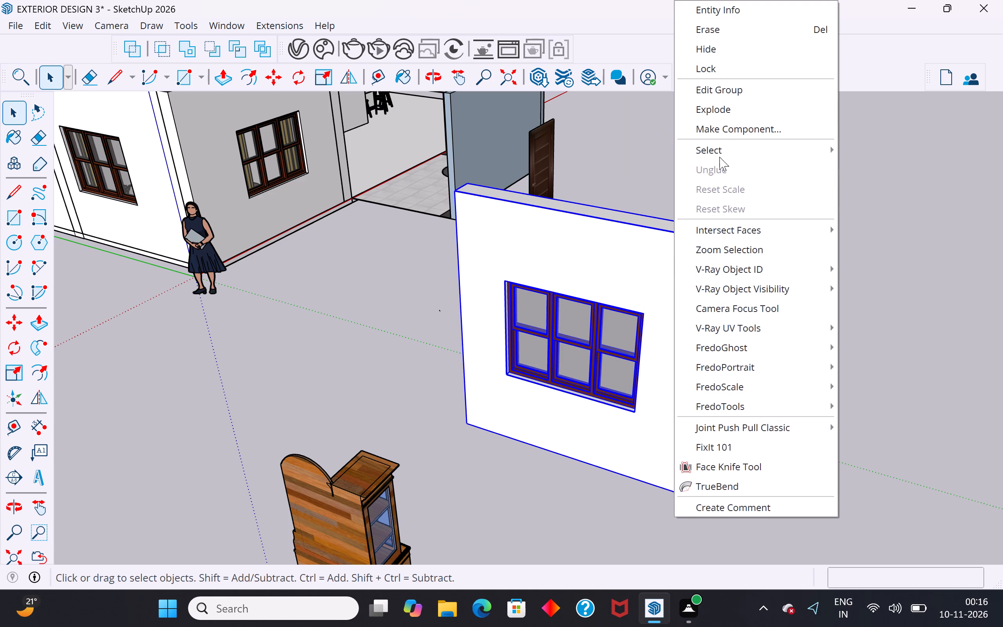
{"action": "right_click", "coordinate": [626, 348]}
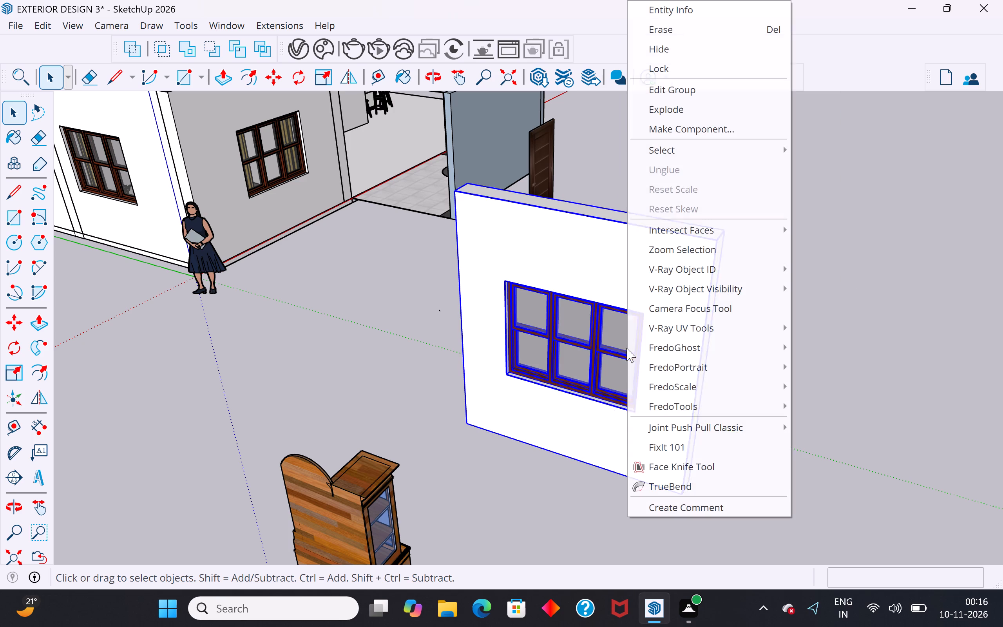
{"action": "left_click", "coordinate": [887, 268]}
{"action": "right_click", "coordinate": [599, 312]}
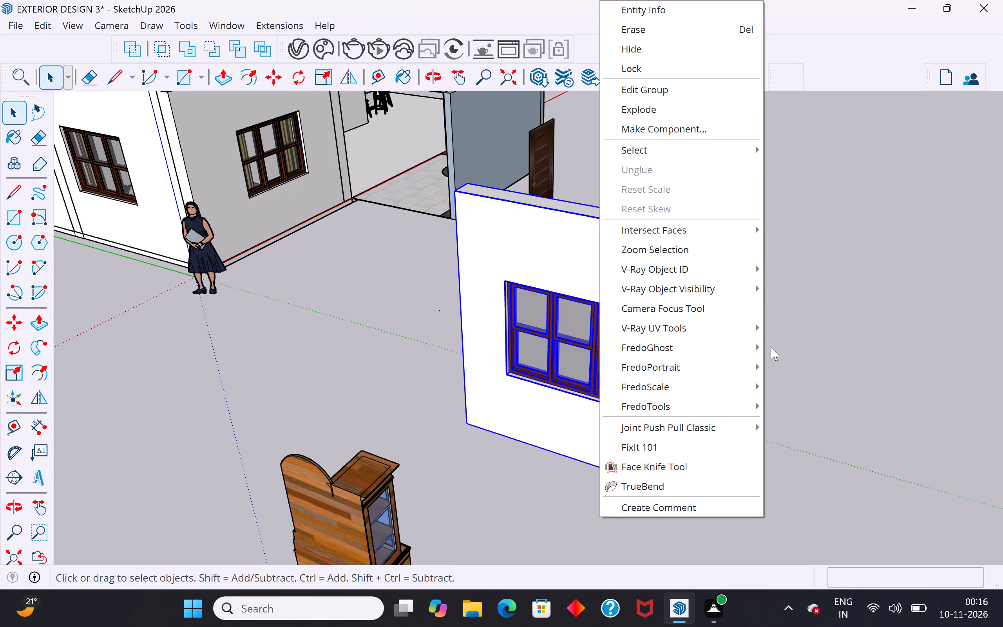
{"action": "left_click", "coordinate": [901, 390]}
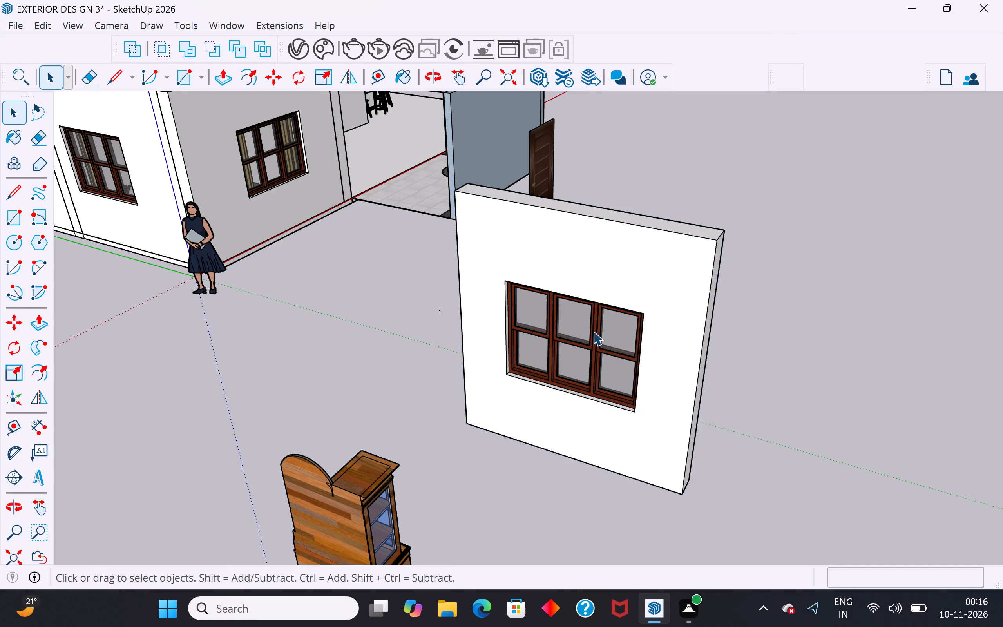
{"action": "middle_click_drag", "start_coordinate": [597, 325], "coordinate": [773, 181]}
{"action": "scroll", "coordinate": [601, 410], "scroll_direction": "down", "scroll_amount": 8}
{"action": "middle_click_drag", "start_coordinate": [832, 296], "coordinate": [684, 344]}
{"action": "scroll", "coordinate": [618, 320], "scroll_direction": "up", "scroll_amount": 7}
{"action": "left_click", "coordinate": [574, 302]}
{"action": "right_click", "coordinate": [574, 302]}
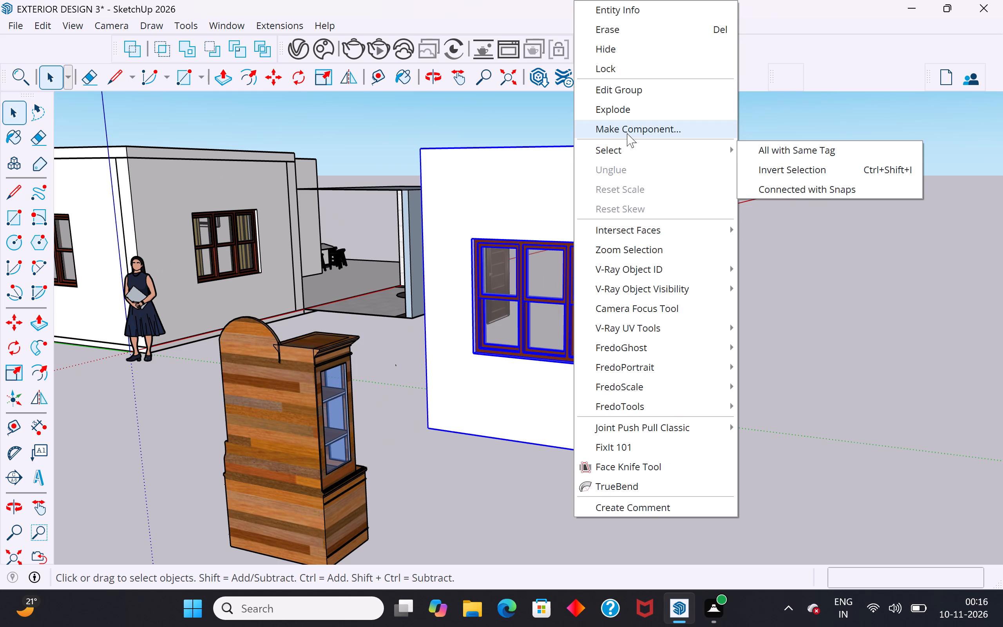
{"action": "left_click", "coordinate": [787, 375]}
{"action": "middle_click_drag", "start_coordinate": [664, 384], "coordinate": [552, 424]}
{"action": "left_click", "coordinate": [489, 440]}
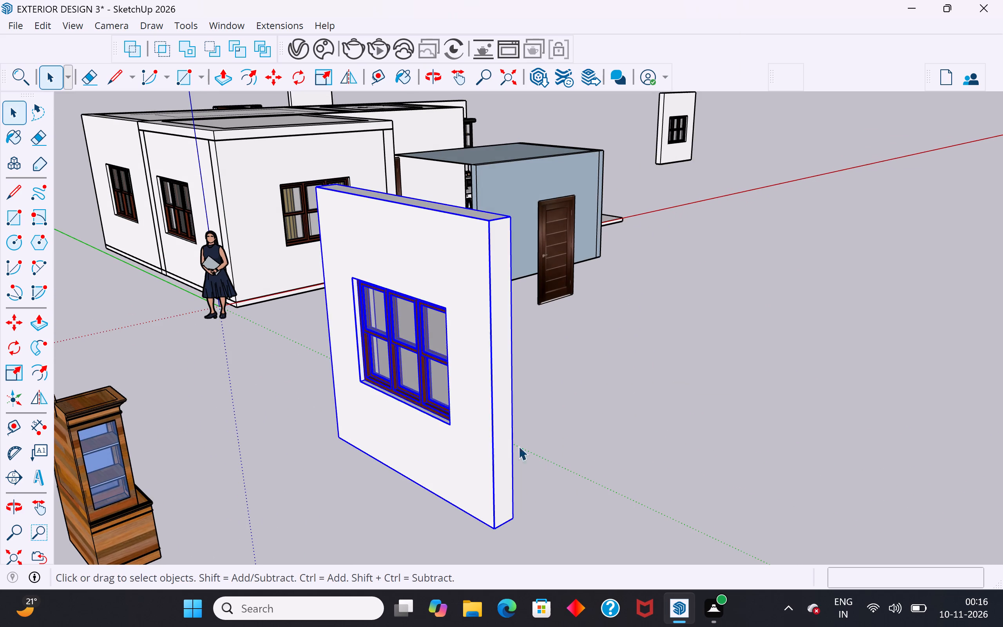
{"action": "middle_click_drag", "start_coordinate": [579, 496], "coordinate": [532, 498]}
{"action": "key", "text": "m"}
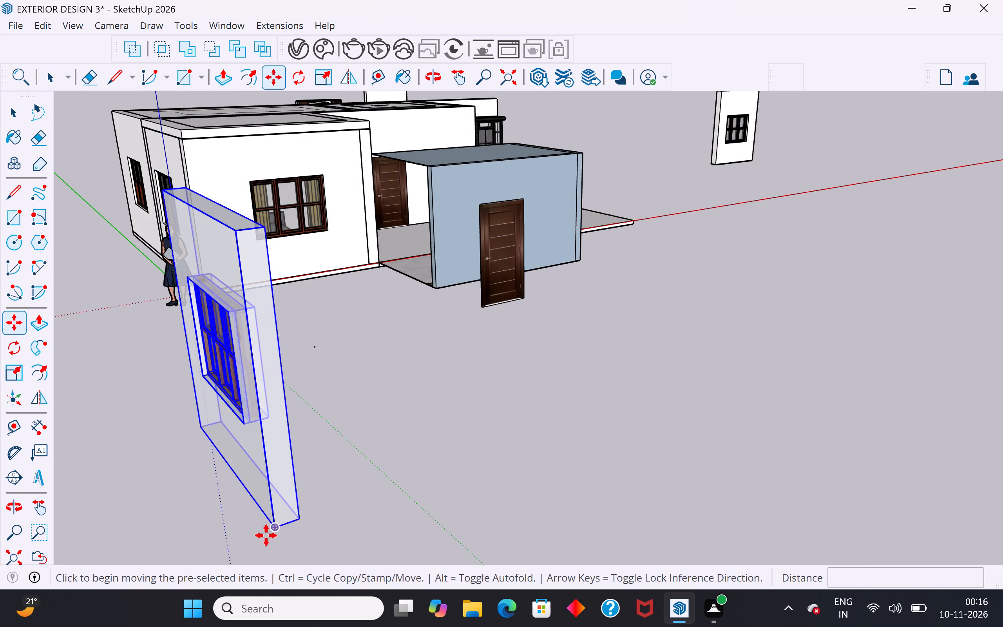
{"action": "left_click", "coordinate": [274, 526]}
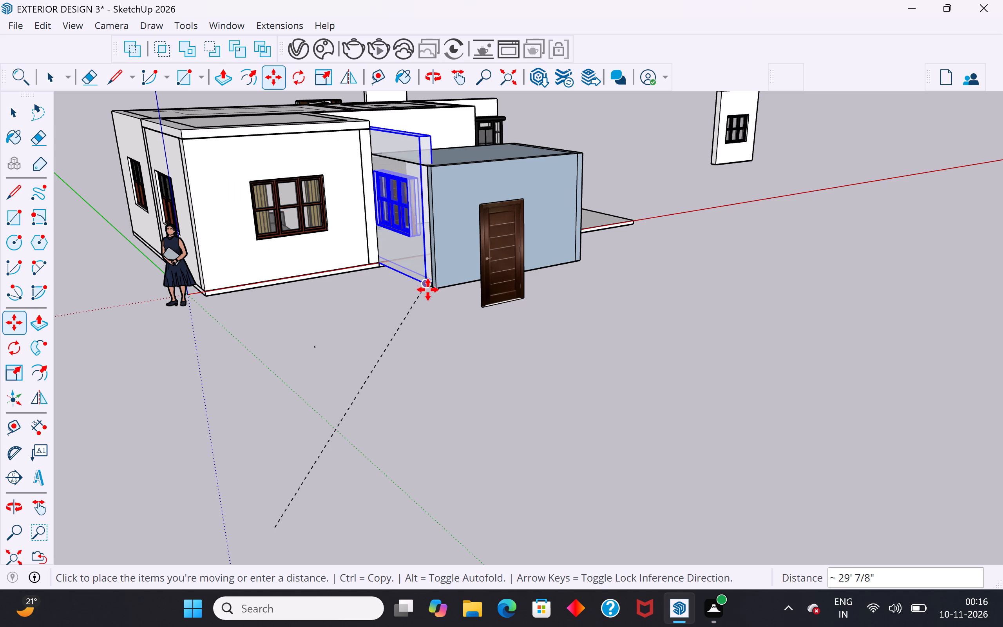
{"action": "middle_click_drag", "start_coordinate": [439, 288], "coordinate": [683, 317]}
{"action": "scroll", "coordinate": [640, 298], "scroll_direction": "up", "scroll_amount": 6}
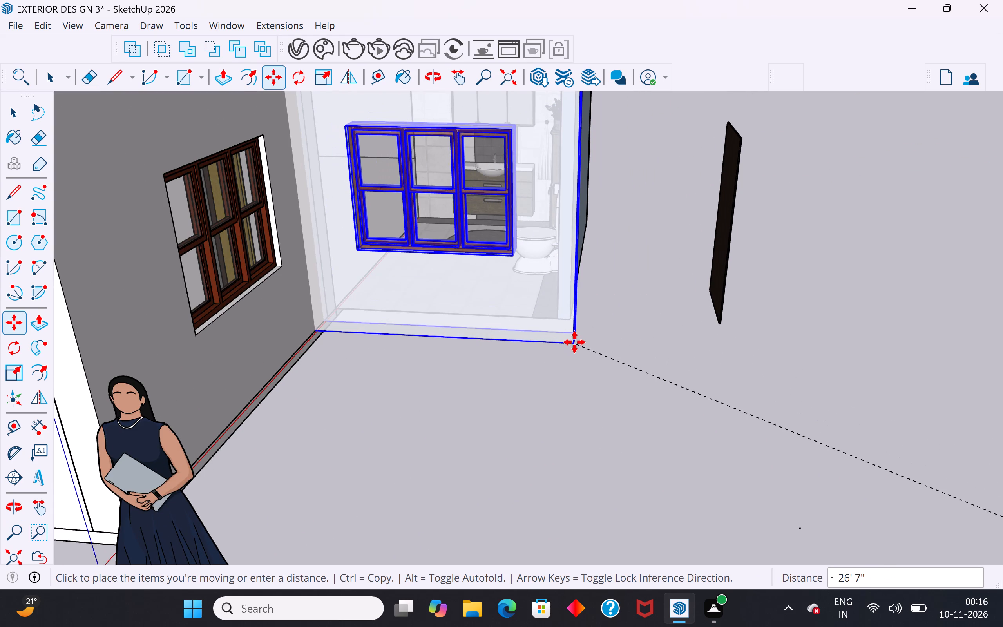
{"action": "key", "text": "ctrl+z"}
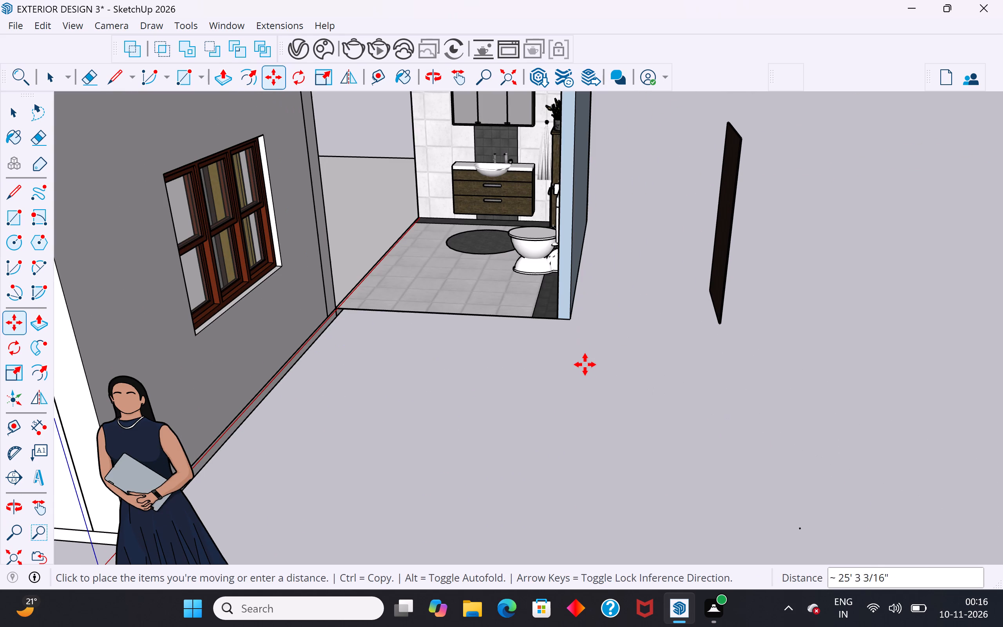
Undo the grouping and the shortening of the copied window wall.
{"action": "key", "text": "ctrl+z"}
{"action": "scroll", "coordinate": [575, 371], "scroll_direction": "down", "scroll_amount": 11}
{"action": "key", "text": "ctrl+z"}
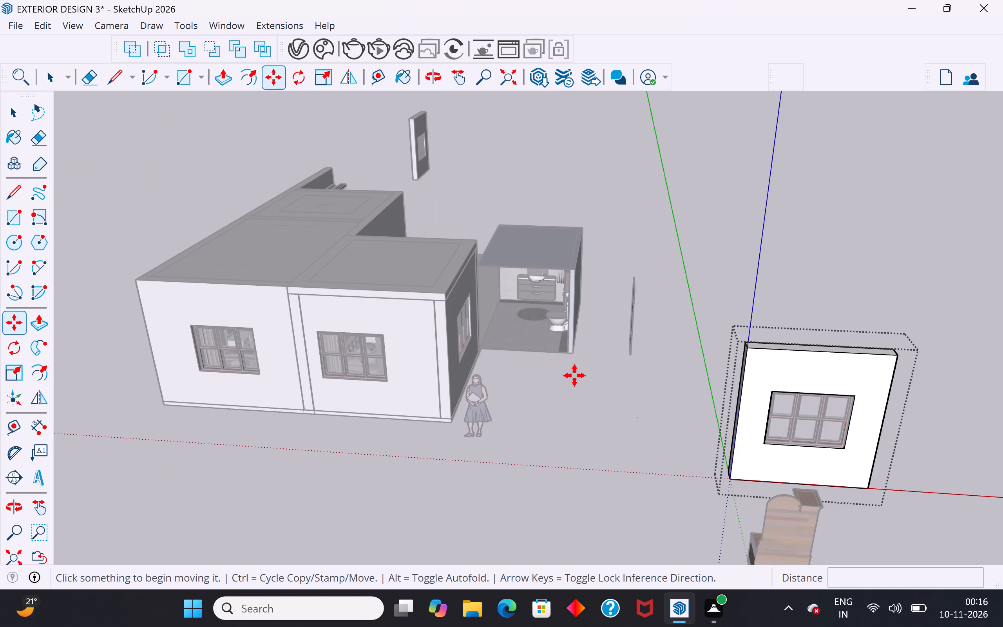
{"action": "key", "text": "ctrl+z"}
{"action": "left_click", "coordinate": [9, 112]}
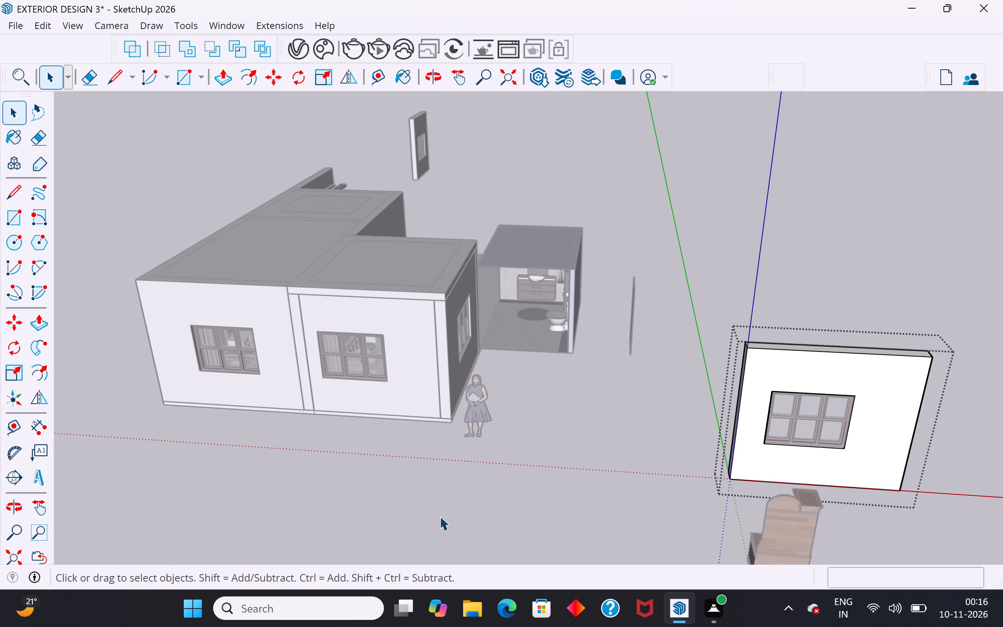
{"action": "left_click", "coordinate": [442, 507]}
Inside the copied wall's group, push its end face in about 1' 10 1/8" toward the window.
{"action": "scroll", "coordinate": [557, 449], "scroll_direction": "down", "scroll_amount": 5}
{"action": "middle_click_drag", "start_coordinate": [711, 430], "coordinate": [545, 341]}
{"action": "scroll", "coordinate": [571, 353], "scroll_direction": "up", "scroll_amount": 7}
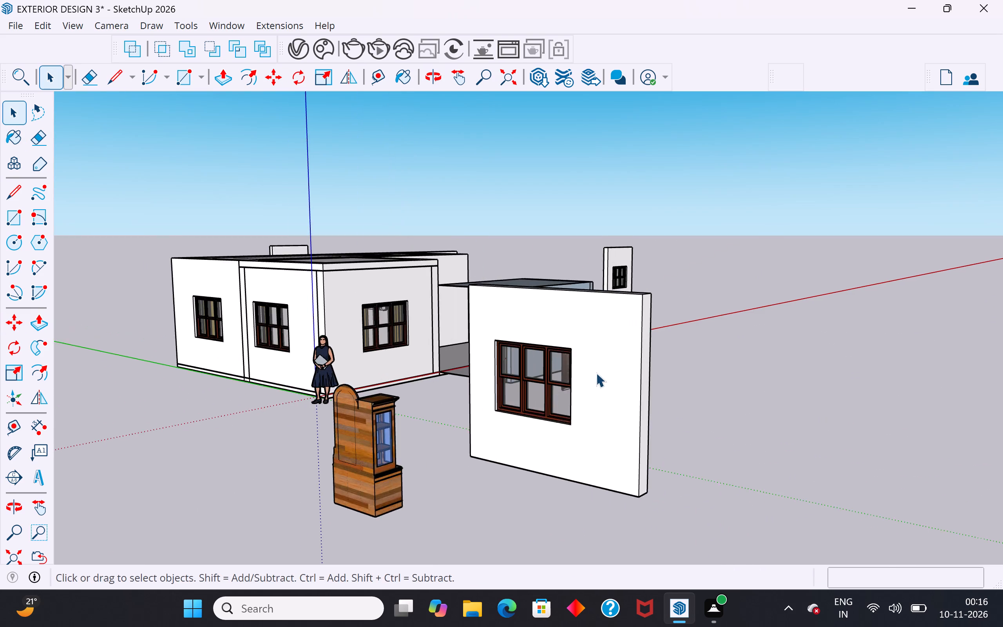
{"action": "scroll", "coordinate": [596, 373], "scroll_direction": "up", "scroll_amount": 3}
{"action": "triple_click", "coordinate": [669, 359]}
{"action": "left_click", "coordinate": [669, 355]}
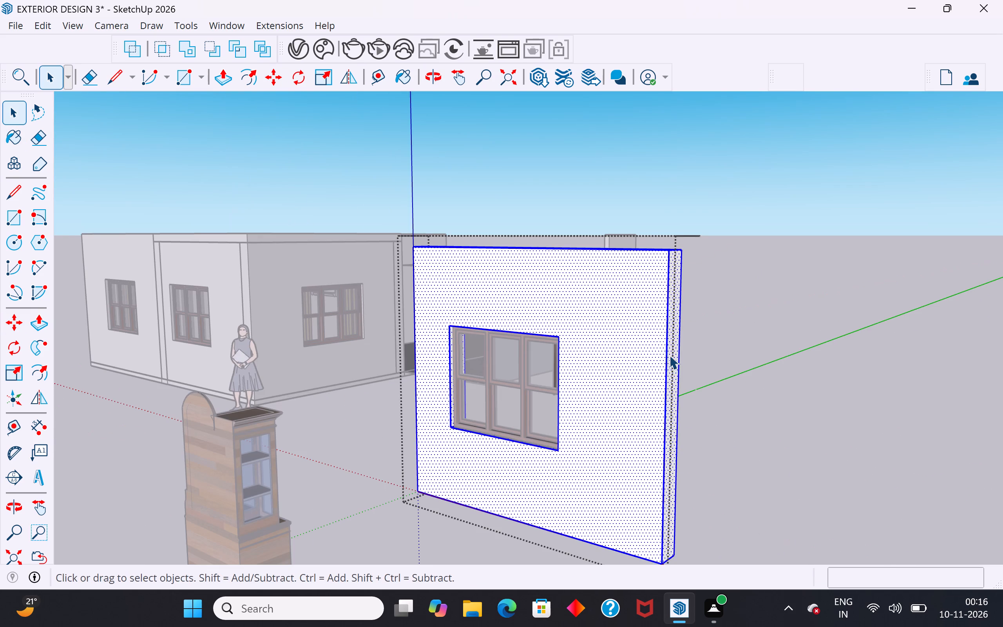
{"action": "left_click", "coordinate": [36, 317]}
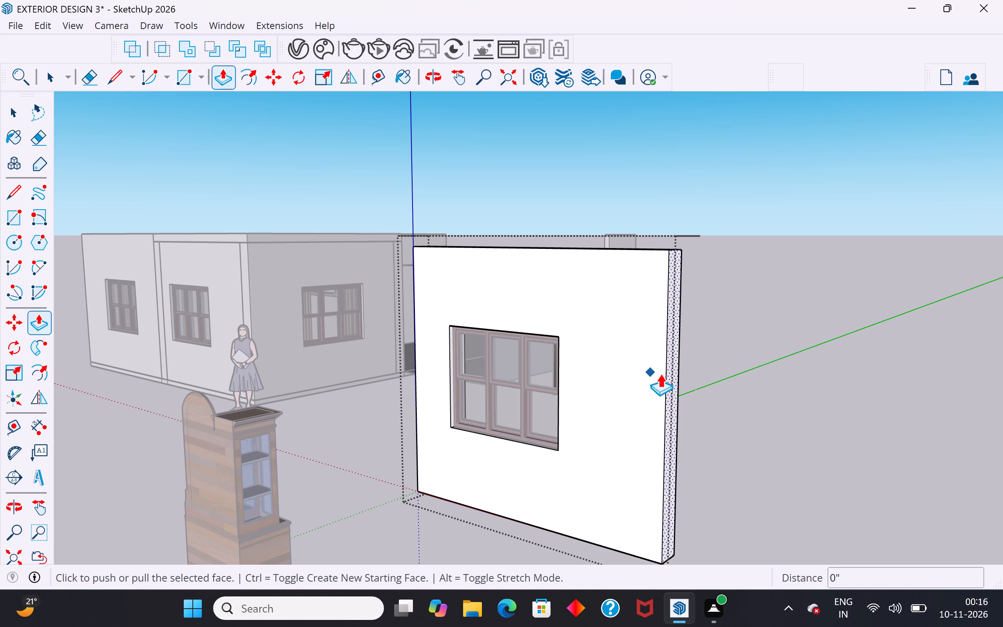
{"action": "left_click", "coordinate": [666, 375]}
{"action": "left_click", "coordinate": [616, 361]}
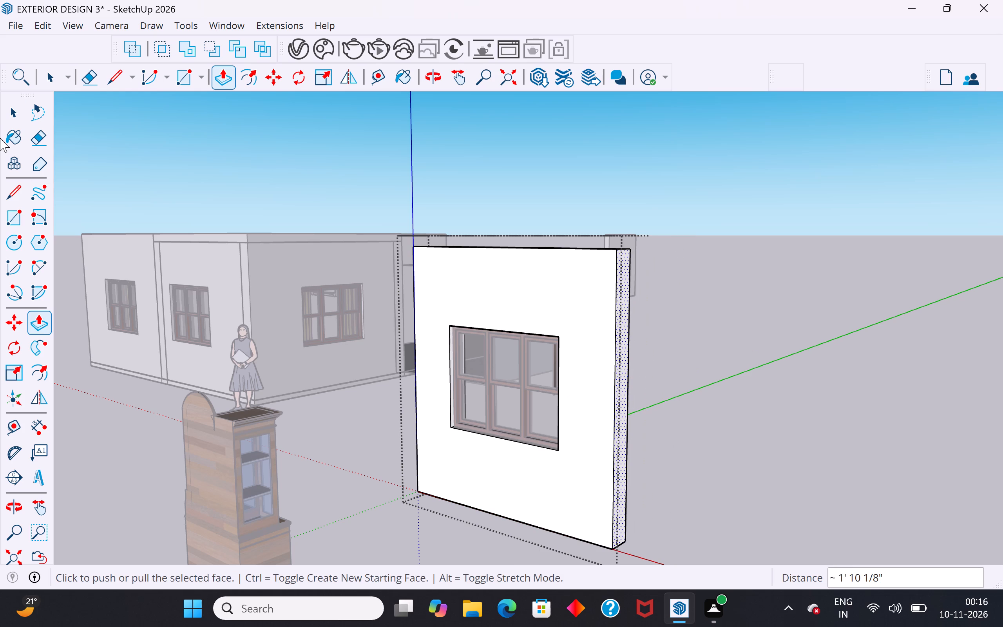
{"action": "left_click", "coordinate": [14, 114]}
{"action": "left_click", "coordinate": [261, 187]}
Group the shortened wall copy together with its window.
{"action": "scroll", "coordinate": [553, 118], "scroll_direction": "down", "scroll_amount": 5}
{"action": "middle_click_drag", "start_coordinate": [512, 207], "coordinate": [544, 308]}
{"action": "scroll", "coordinate": [544, 308], "scroll_direction": "down", "scroll_amount": 1}
{"action": "scroll", "coordinate": [547, 311], "scroll_direction": "up", "scroll_amount": 2}
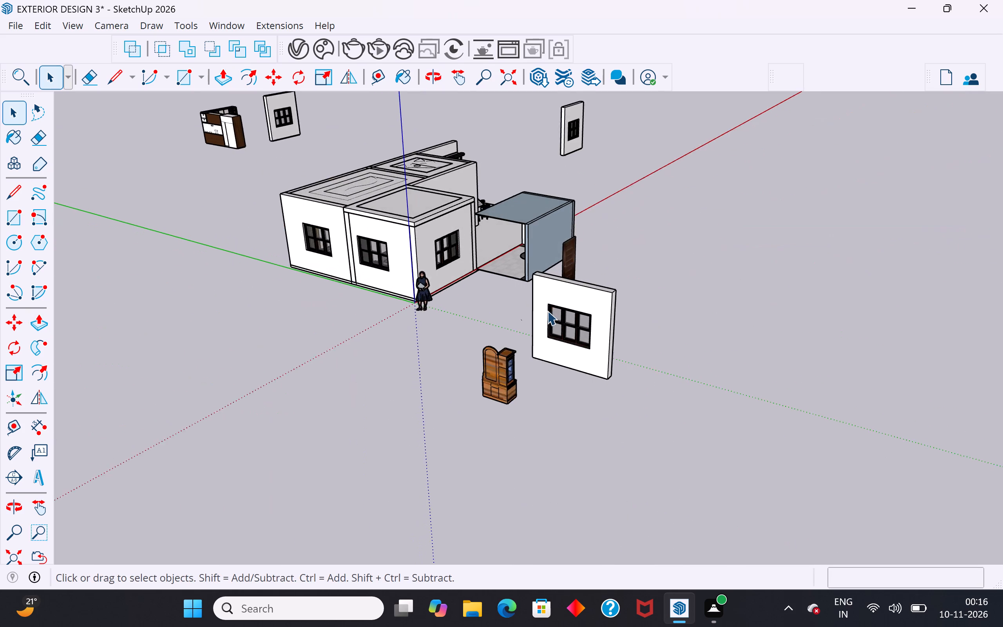
{"action": "scroll", "coordinate": [547, 311], "scroll_direction": "up", "scroll_amount": 2}
{"action": "left_click", "coordinate": [585, 324]}
{"action": "scroll", "coordinate": [585, 322], "scroll_direction": "up", "scroll_amount": 5}
{"action": "left_click", "coordinate": [619, 278], "text": "ctrl"}
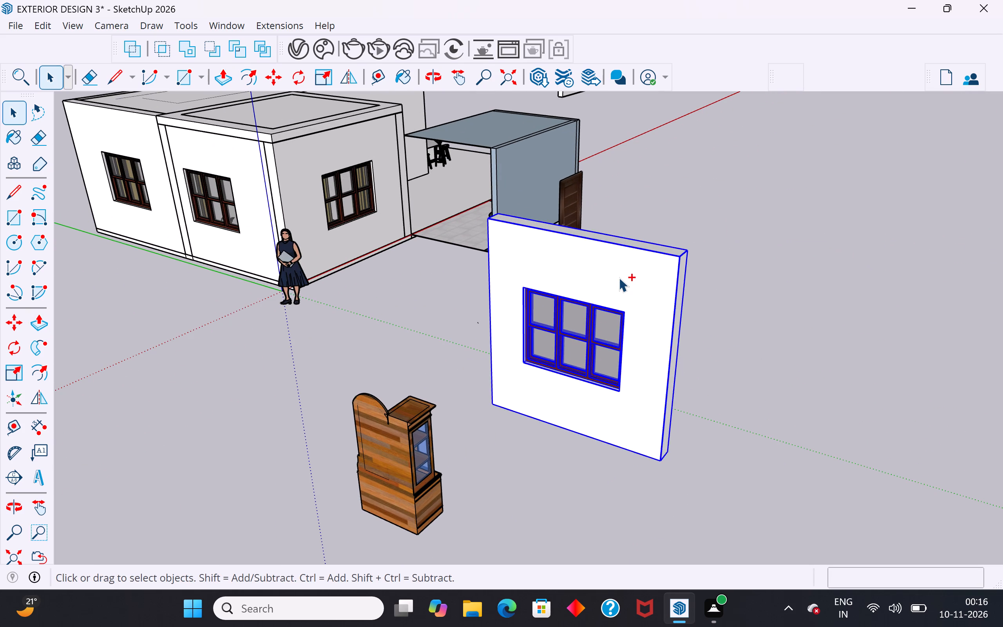
{"action": "middle_click_drag", "start_coordinate": [627, 283], "coordinate": [653, 310]}
{"action": "scroll", "coordinate": [651, 281], "scroll_direction": "down", "scroll_amount": 5}
{"action": "middle_click_drag", "start_coordinate": [652, 328], "coordinate": [681, 483]}
{"action": "scroll", "coordinate": [713, 357], "scroll_direction": "down", "scroll_amount": 5}
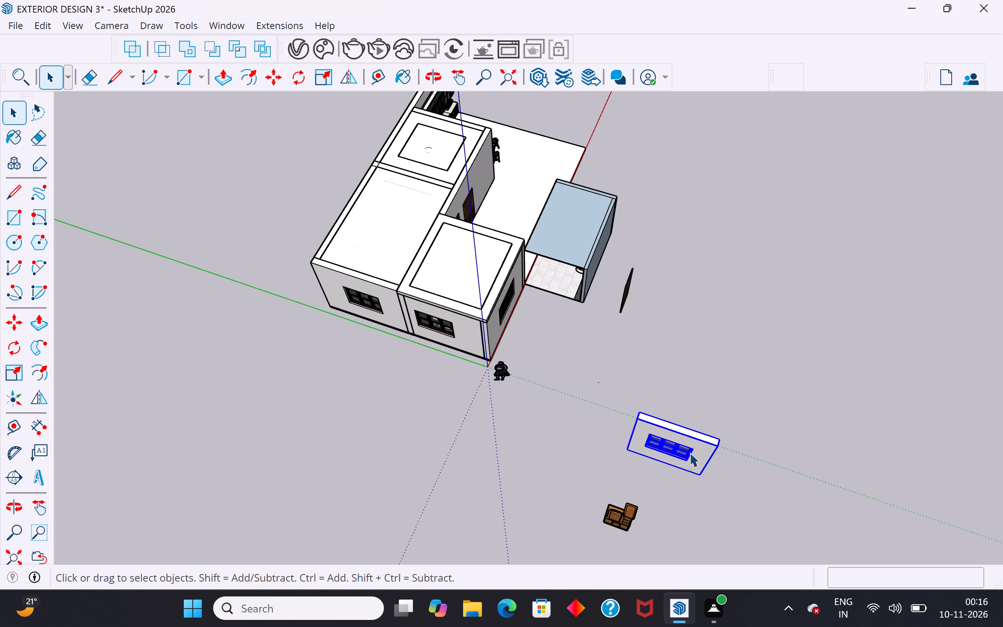
{"action": "left_click_drag", "start_coordinate": [779, 401], "coordinate": [597, 471]}
{"action": "right_click", "coordinate": [682, 446]}
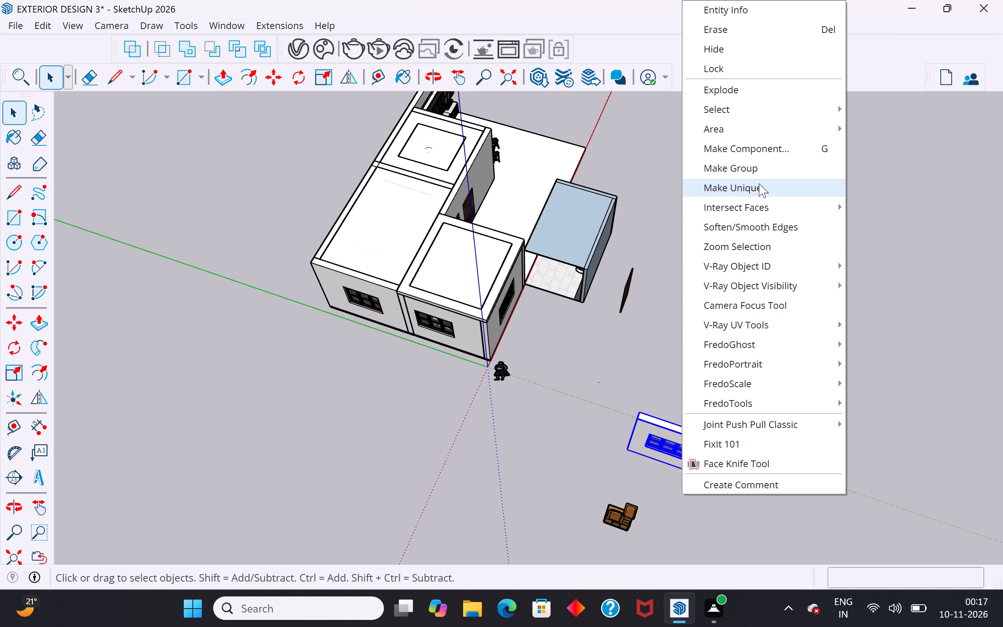
{"action": "left_click", "coordinate": [761, 172]}
{"action": "left_click", "coordinate": [619, 350]}
Move the grouped window wall by its lower end corner about 27' 8" to the open front of the bathroom.
{"action": "middle_click_drag", "start_coordinate": [743, 335], "coordinate": [568, 234]}
{"action": "scroll", "coordinate": [515, 542], "scroll_direction": "up", "scroll_amount": 3}
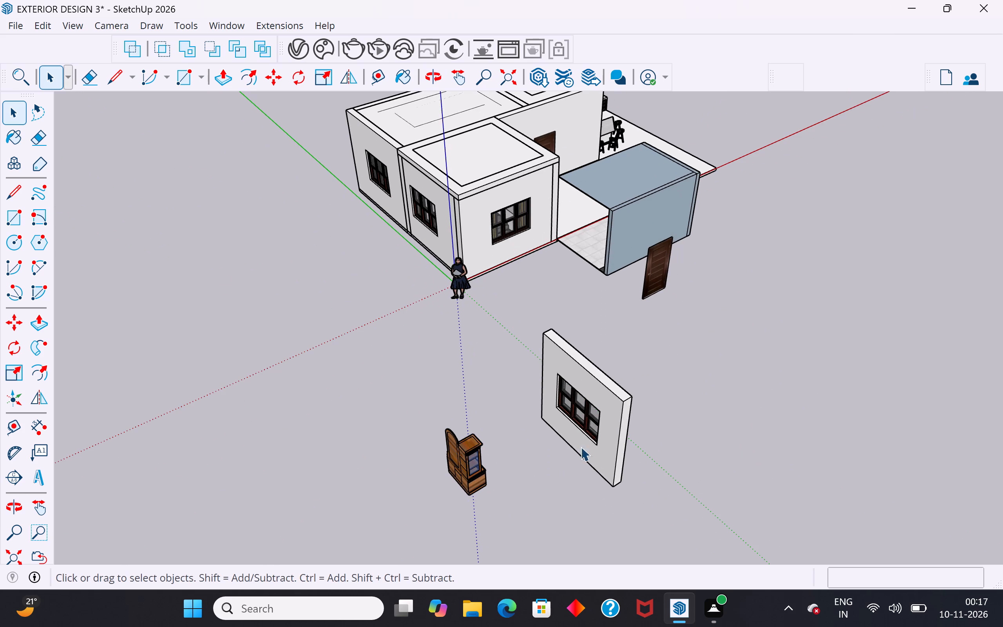
{"action": "left_click", "coordinate": [587, 433]}
{"action": "scroll", "coordinate": [588, 458], "scroll_direction": "up", "scroll_amount": 5}
{"action": "left_click", "coordinate": [593, 406]}
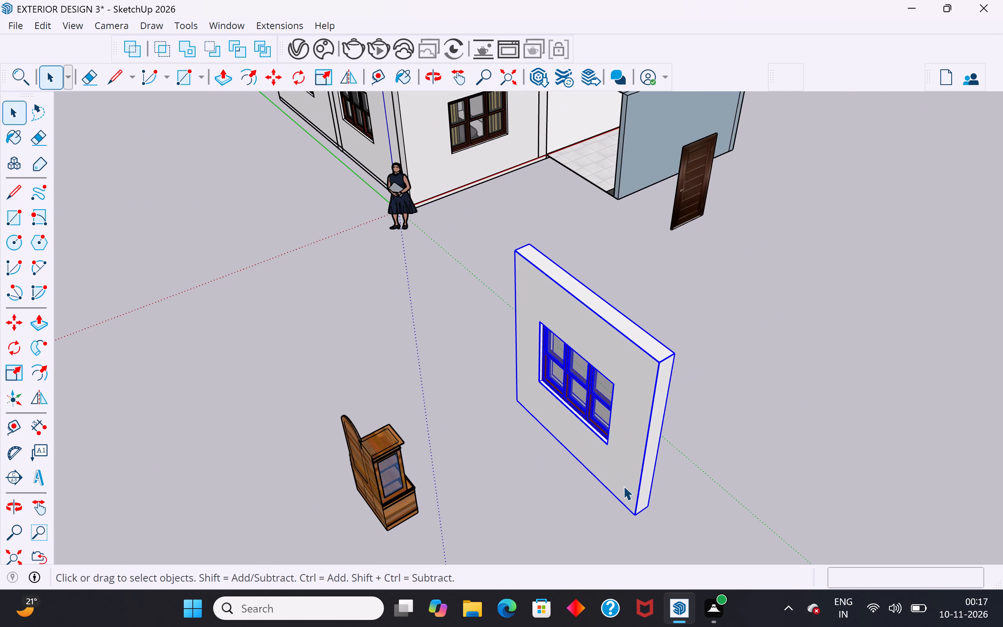
{"action": "key", "text": "m"}
{"action": "left_click", "coordinate": [653, 506]}
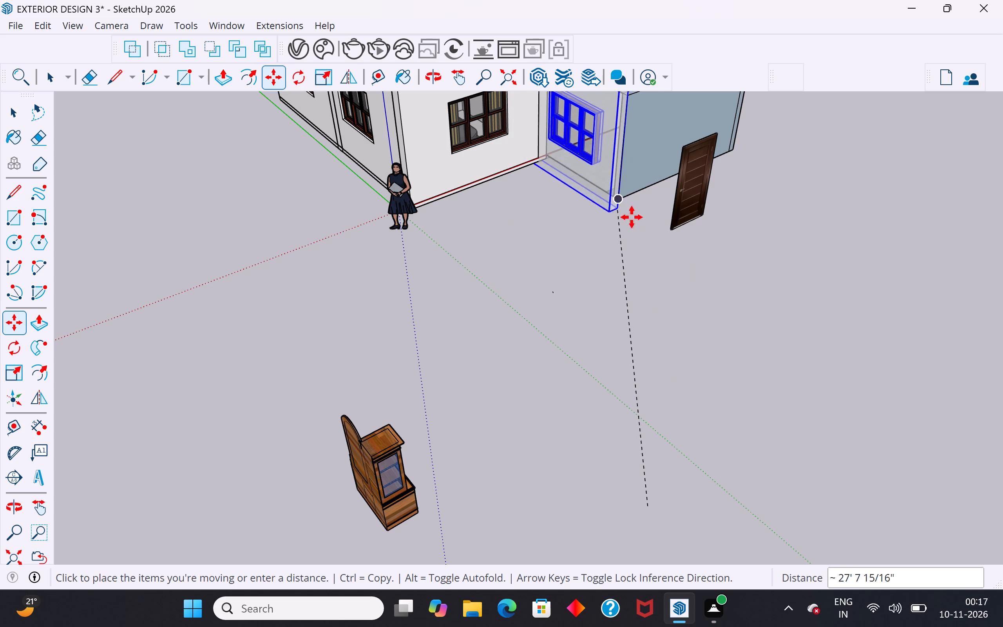
{"action": "left_click", "coordinate": [639, 226]}
Move the window wall about 2' 5 3/16" so its top back corner meets the adjoining room's roof corner.
{"action": "middle_click_drag", "start_coordinate": [608, 325], "coordinate": [787, 390]}
{"action": "scroll", "coordinate": [652, 395], "scroll_direction": "down", "scroll_amount": 7}
{"action": "scroll", "coordinate": [570, 182], "scroll_direction": "up", "scroll_amount": 18}
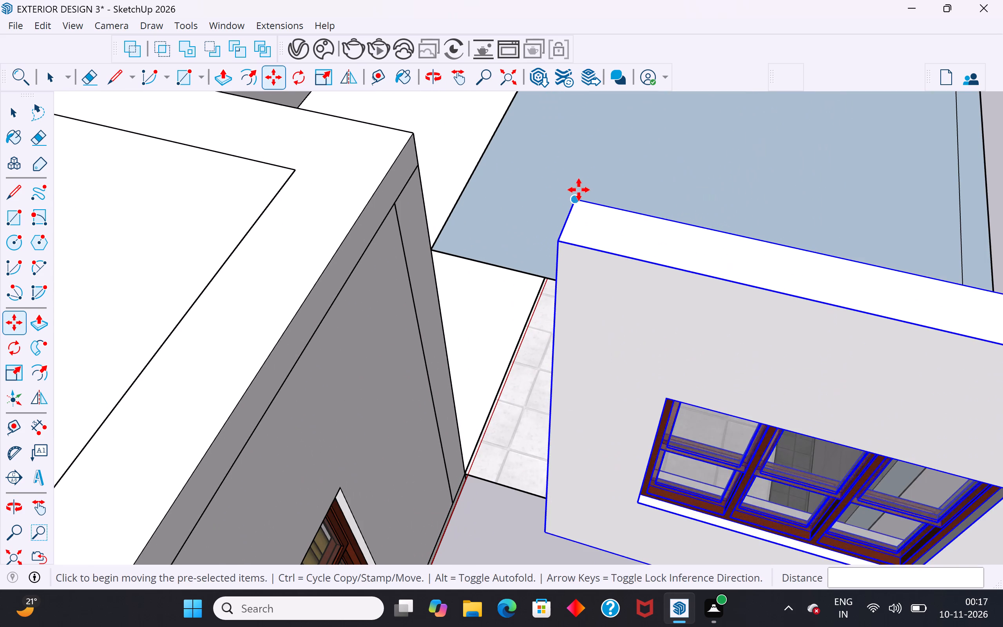
{"action": "left_click", "coordinate": [574, 198]}
{"action": "left_click", "coordinate": [412, 134]}
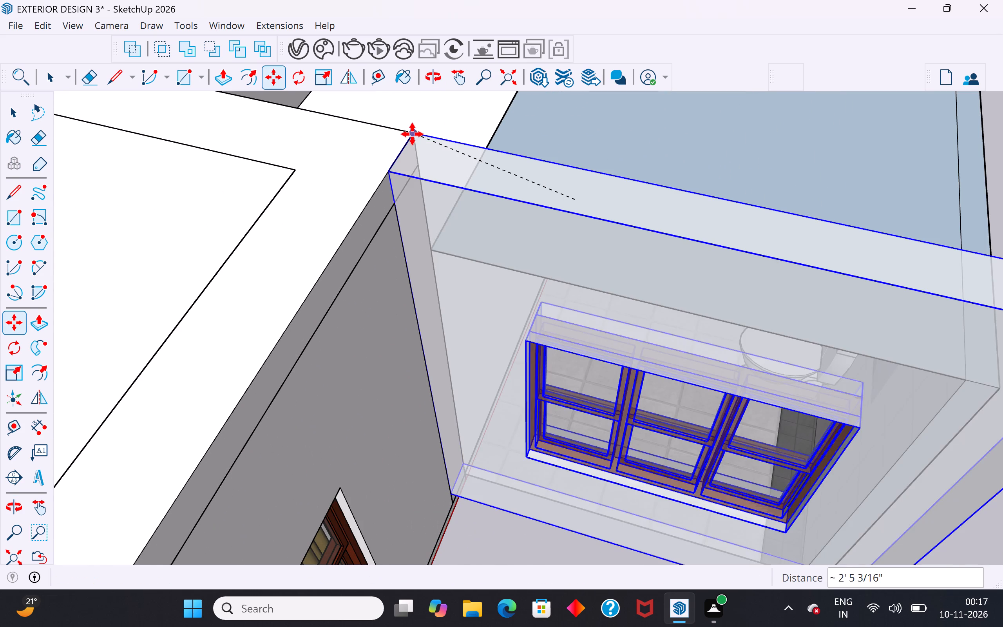
{"action": "scroll", "coordinate": [387, 221], "scroll_direction": "down", "scroll_amount": 11}
{"action": "middle_click_drag", "start_coordinate": [478, 275], "coordinate": [469, 206]}
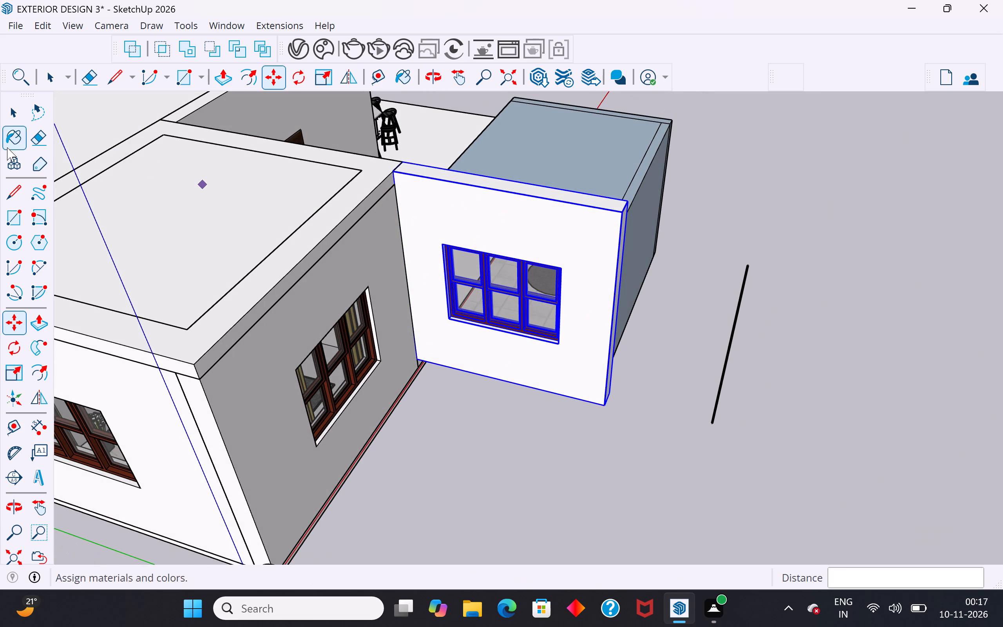
{"action": "left_click", "coordinate": [19, 116]}
{"action": "left_click", "coordinate": [439, 457]}
Inside the window wall's group, push its outer end face in about 6 15/16" to line up with the bathroom's side wall.
{"action": "middle_click_drag", "start_coordinate": [486, 283], "coordinate": [381, 224]}
{"action": "scroll", "coordinate": [603, 267], "scroll_direction": "up", "scroll_amount": 4}
{"action": "left_click", "coordinate": [539, 248]}
{"action": "triple_click", "coordinate": [551, 255]}
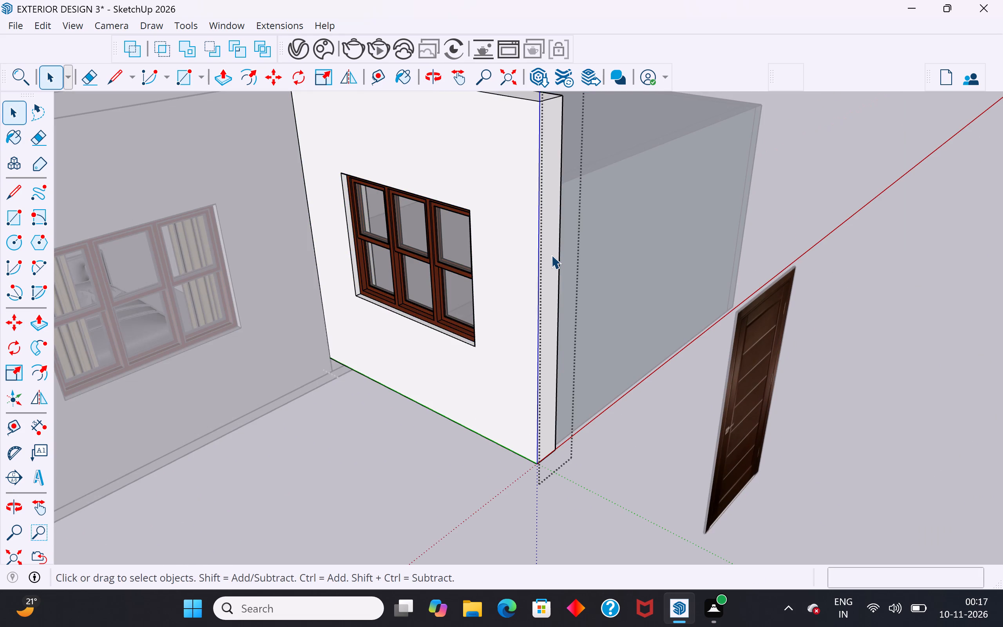
{"action": "left_click", "coordinate": [551, 258]}
{"action": "left_click", "coordinate": [551, 258]}
{"action": "left_click", "coordinate": [551, 261]}
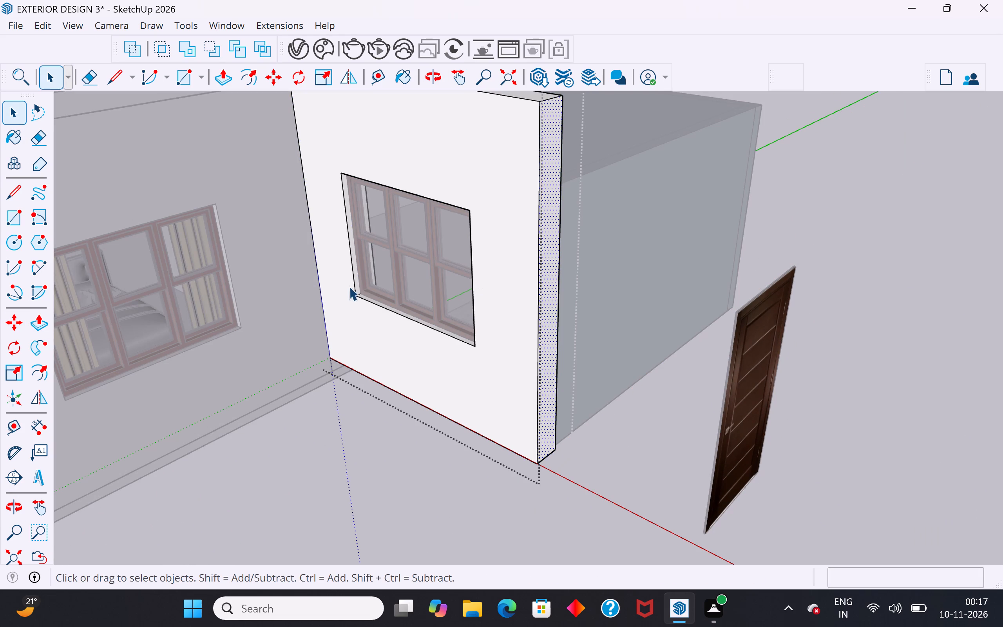
{"action": "left_click", "coordinate": [43, 327]}
{"action": "middle_click_drag", "start_coordinate": [407, 441], "coordinate": [231, 435]}
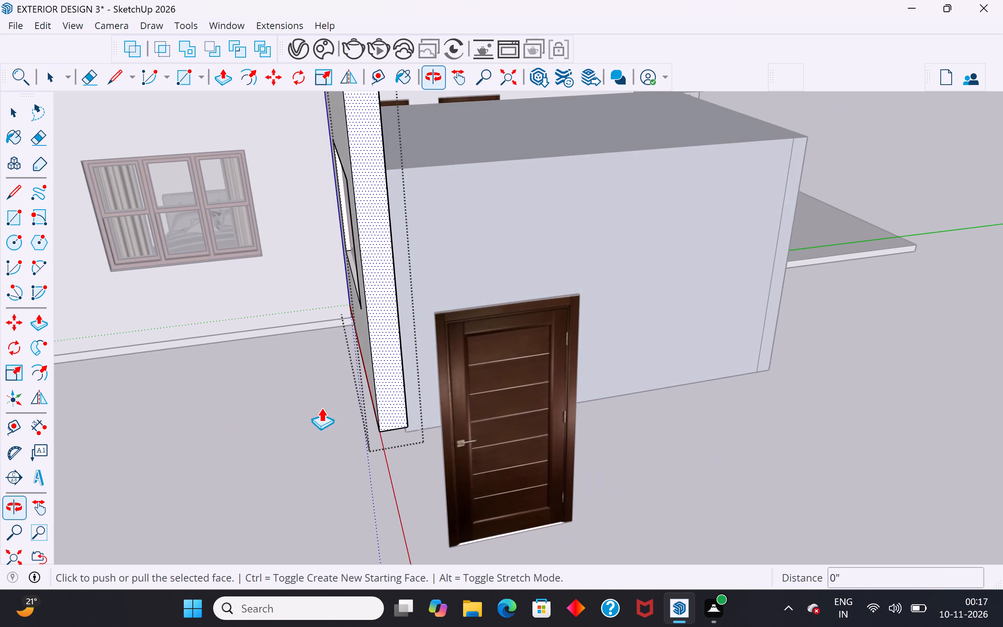
{"action": "scroll", "coordinate": [405, 332], "scroll_direction": "up", "scroll_amount": 1}
{"action": "middle_click_drag", "start_coordinate": [399, 342], "coordinate": [339, 384]}
{"action": "scroll", "coordinate": [349, 336], "scroll_direction": "up", "scroll_amount": 4}
{"action": "middle_click_drag", "start_coordinate": [272, 337], "coordinate": [186, 391]}
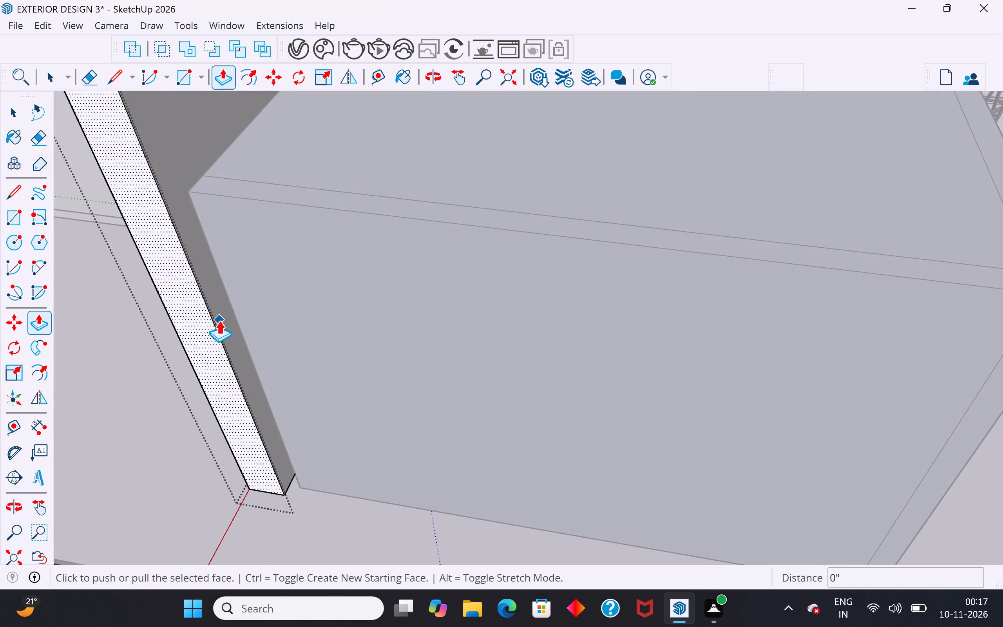
{"action": "left_click", "coordinate": [215, 325]}
{"action": "left_click", "coordinate": [232, 303]}
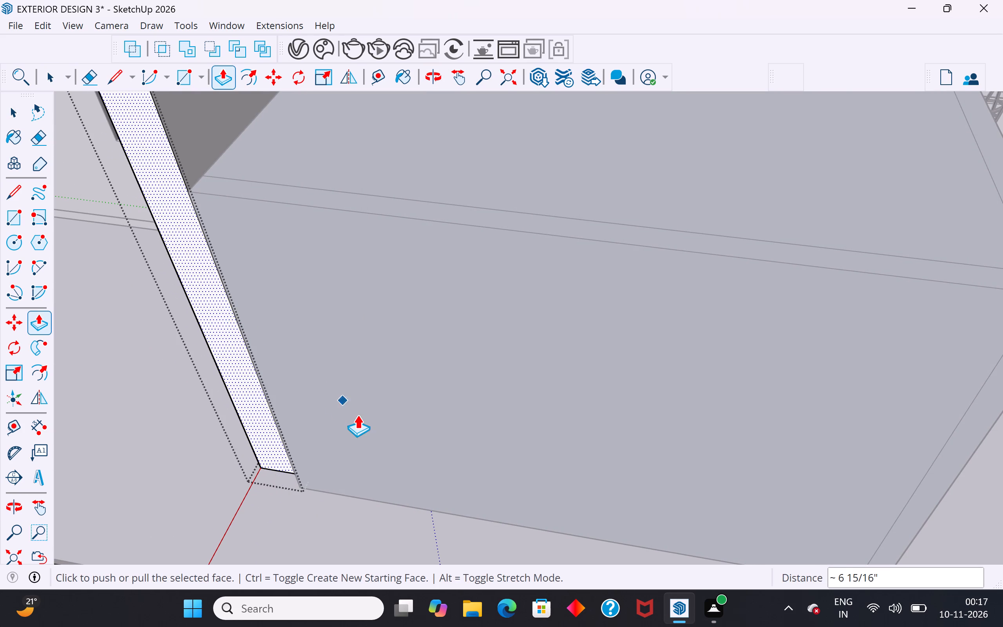
{"action": "scroll", "coordinate": [357, 415], "scroll_direction": "down", "scroll_amount": 9}
{"action": "left_click", "coordinate": [19, 108]}
{"action": "left_click", "coordinate": [121, 465]}
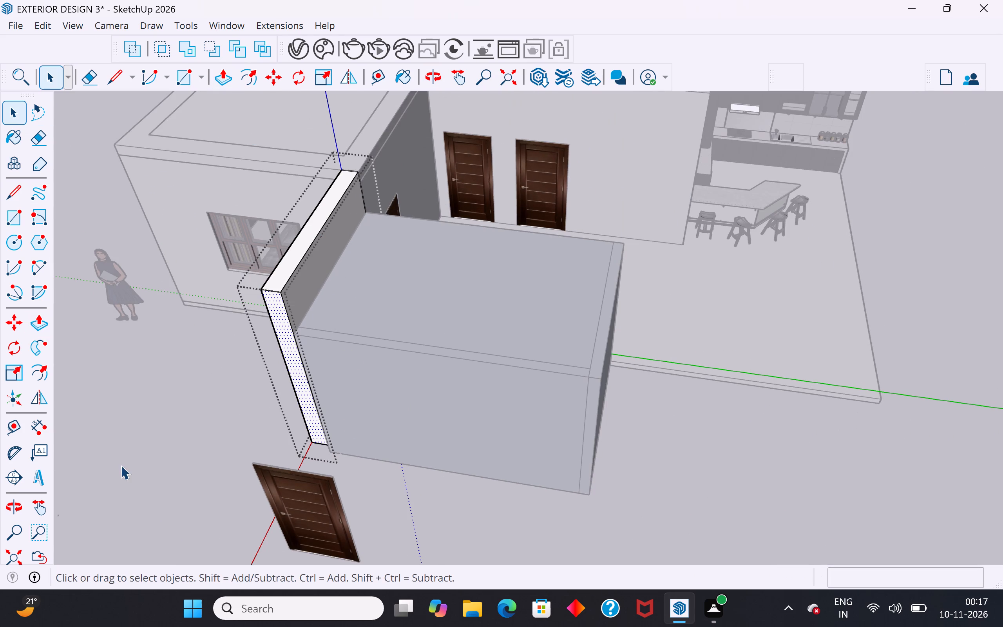
Lower the window wall's top face about 2' 4 3/8" to the height of the bathroom roof.
{"action": "triple_click", "coordinate": [293, 254]}
{"action": "left_click", "coordinate": [308, 234]}
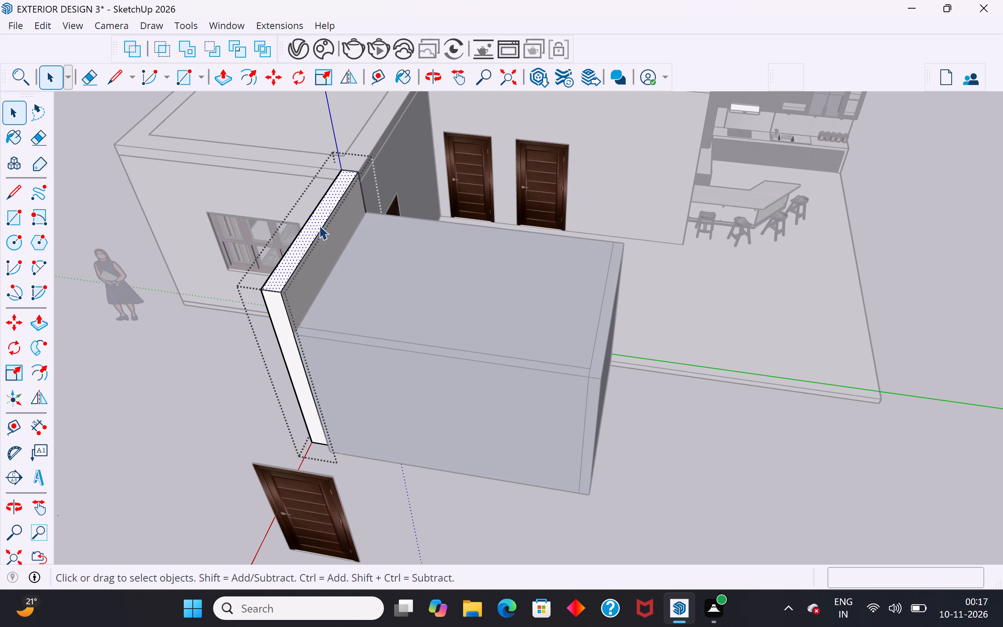
{"action": "left_click", "coordinate": [37, 322]}
{"action": "left_click", "coordinate": [305, 256]}
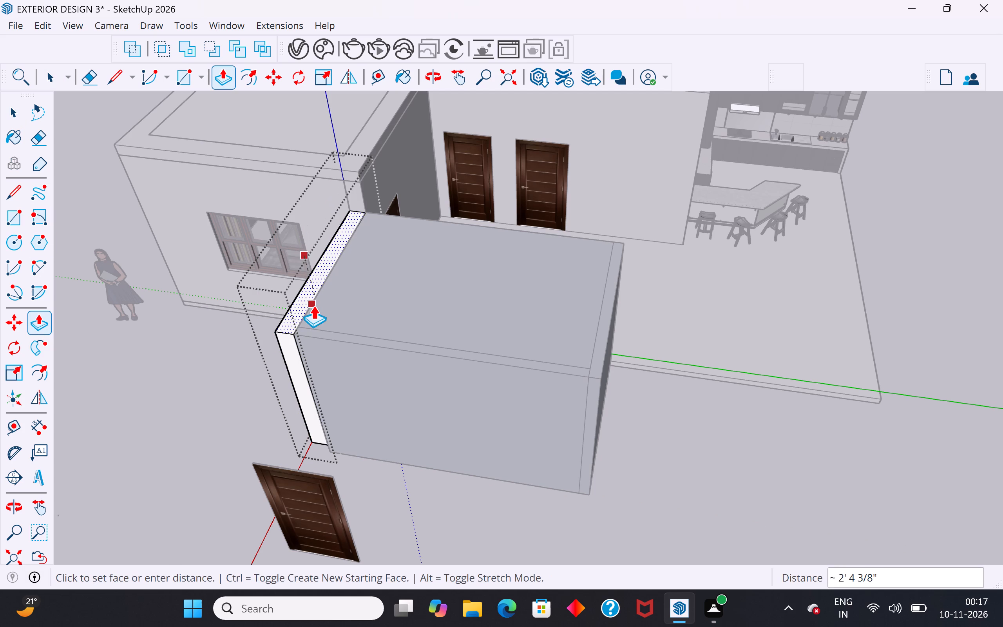
{"action": "left_click", "coordinate": [313, 305]}
{"action": "left_click", "coordinate": [14, 114]}
{"action": "left_click", "coordinate": [96, 387]}
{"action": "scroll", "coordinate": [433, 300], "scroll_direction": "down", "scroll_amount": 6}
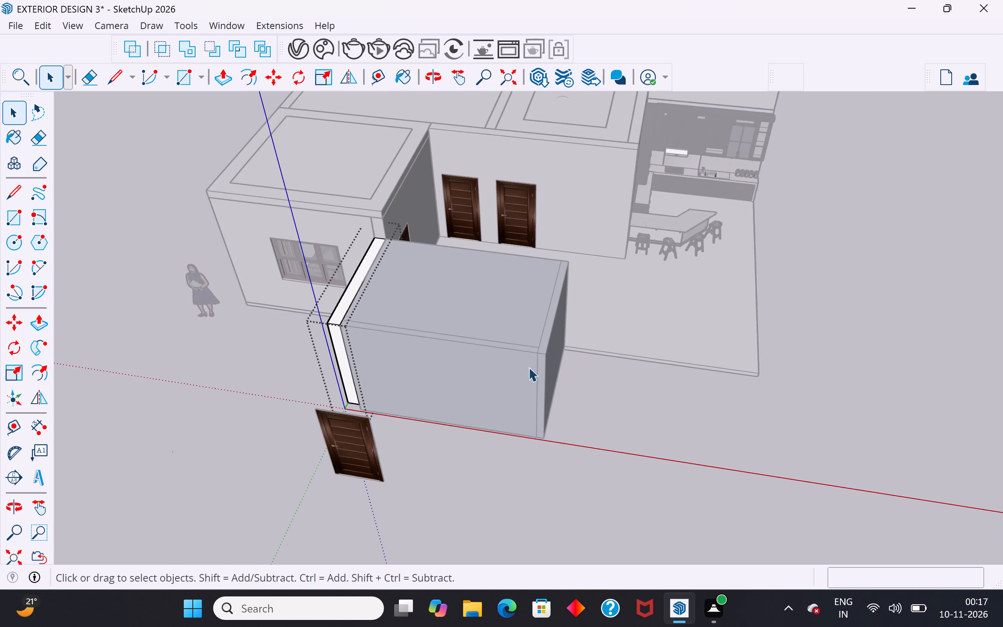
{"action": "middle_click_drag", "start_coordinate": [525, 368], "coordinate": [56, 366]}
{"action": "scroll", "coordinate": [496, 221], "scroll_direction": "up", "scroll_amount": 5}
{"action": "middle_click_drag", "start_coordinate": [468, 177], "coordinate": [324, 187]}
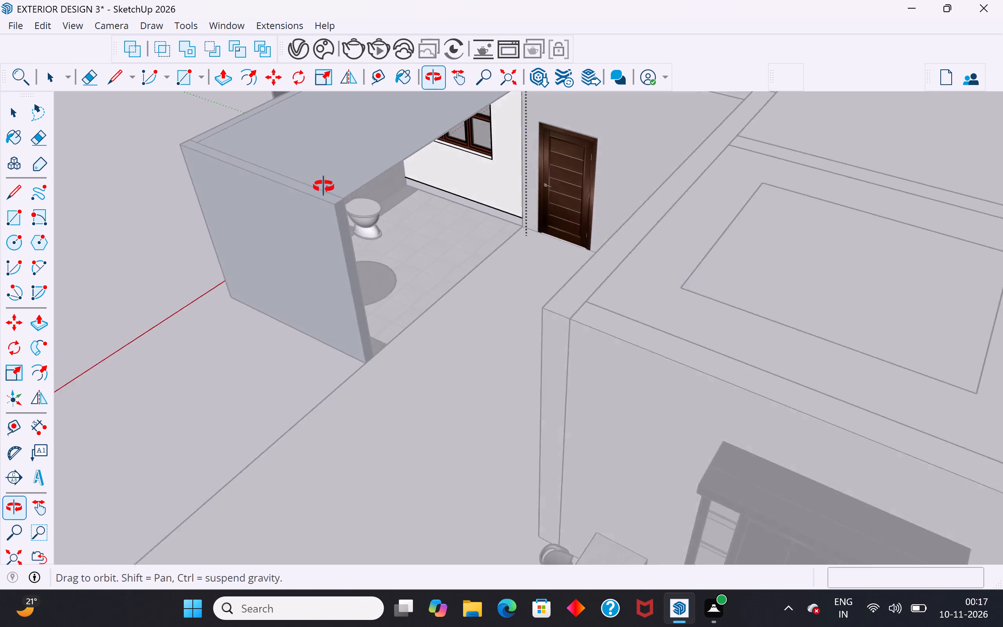
Finish editing the window wall's group and clear the selection.
{"action": "middle_click_drag", "start_coordinate": [324, 187], "coordinate": [289, 169]}
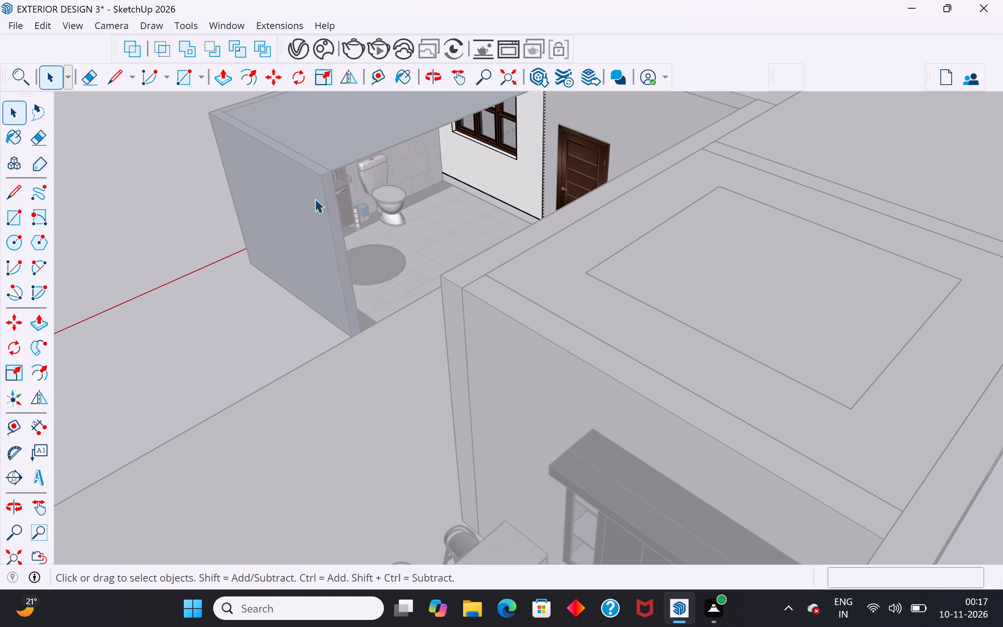
{"action": "left_click", "coordinate": [284, 279]}
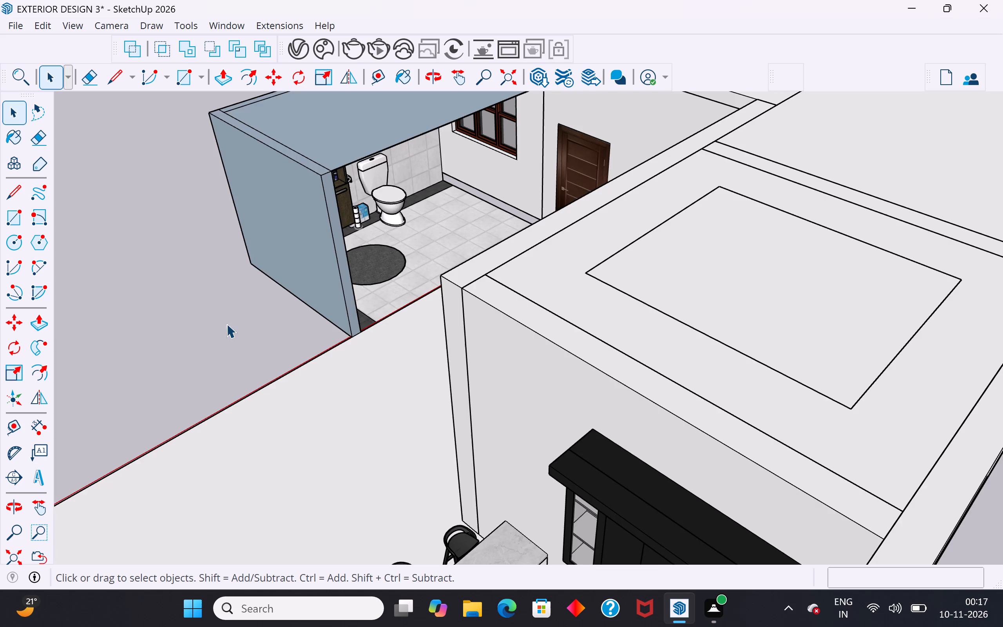
{"action": "left_click", "coordinate": [226, 325]}
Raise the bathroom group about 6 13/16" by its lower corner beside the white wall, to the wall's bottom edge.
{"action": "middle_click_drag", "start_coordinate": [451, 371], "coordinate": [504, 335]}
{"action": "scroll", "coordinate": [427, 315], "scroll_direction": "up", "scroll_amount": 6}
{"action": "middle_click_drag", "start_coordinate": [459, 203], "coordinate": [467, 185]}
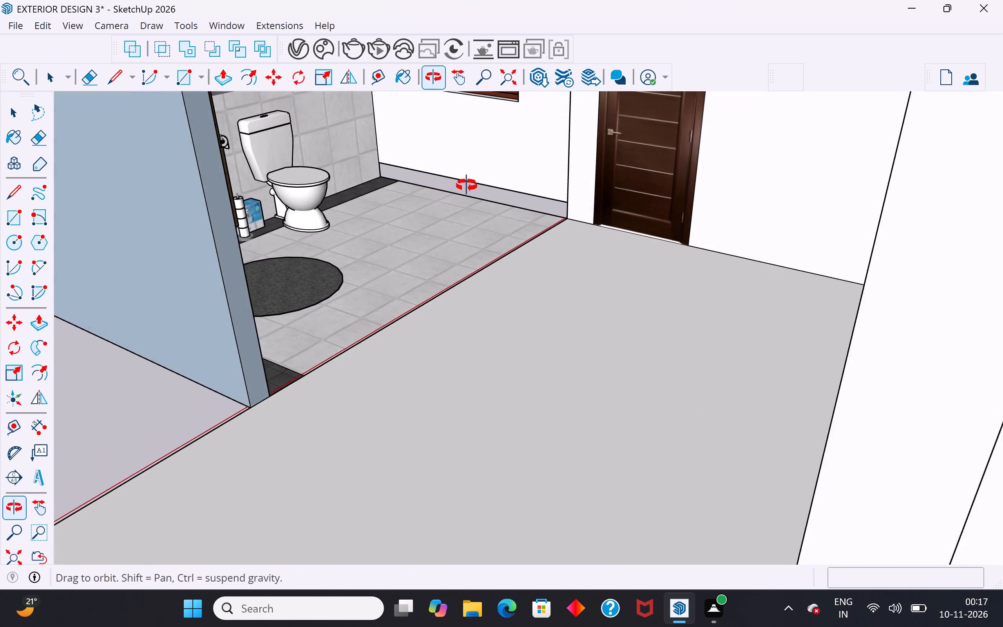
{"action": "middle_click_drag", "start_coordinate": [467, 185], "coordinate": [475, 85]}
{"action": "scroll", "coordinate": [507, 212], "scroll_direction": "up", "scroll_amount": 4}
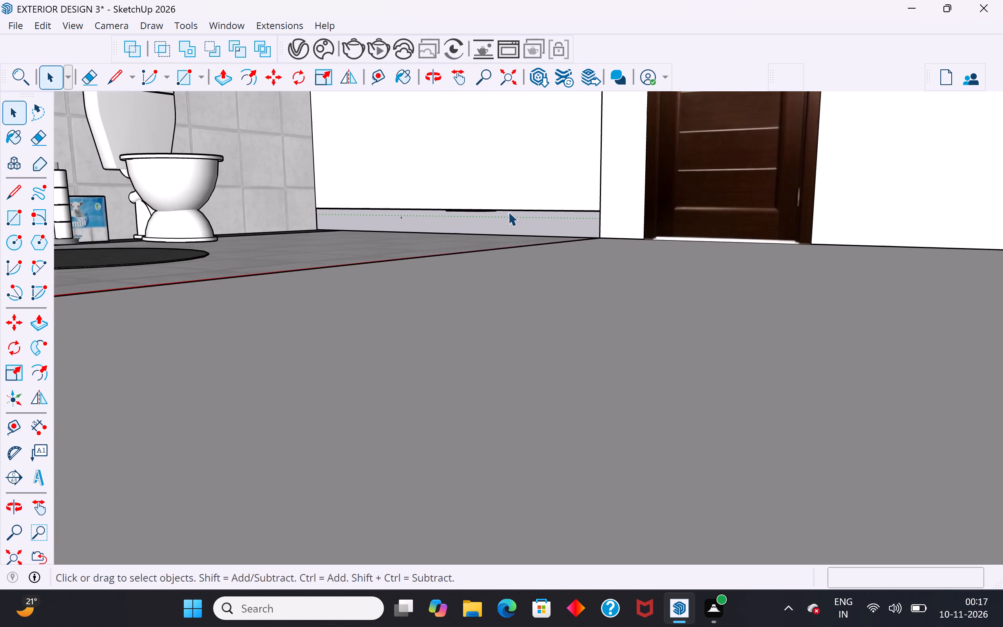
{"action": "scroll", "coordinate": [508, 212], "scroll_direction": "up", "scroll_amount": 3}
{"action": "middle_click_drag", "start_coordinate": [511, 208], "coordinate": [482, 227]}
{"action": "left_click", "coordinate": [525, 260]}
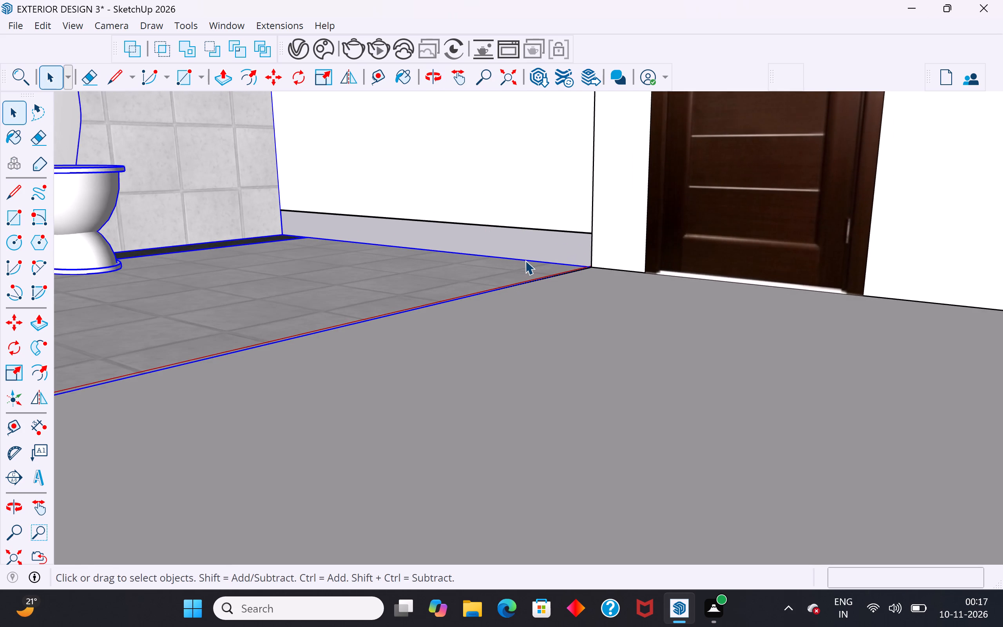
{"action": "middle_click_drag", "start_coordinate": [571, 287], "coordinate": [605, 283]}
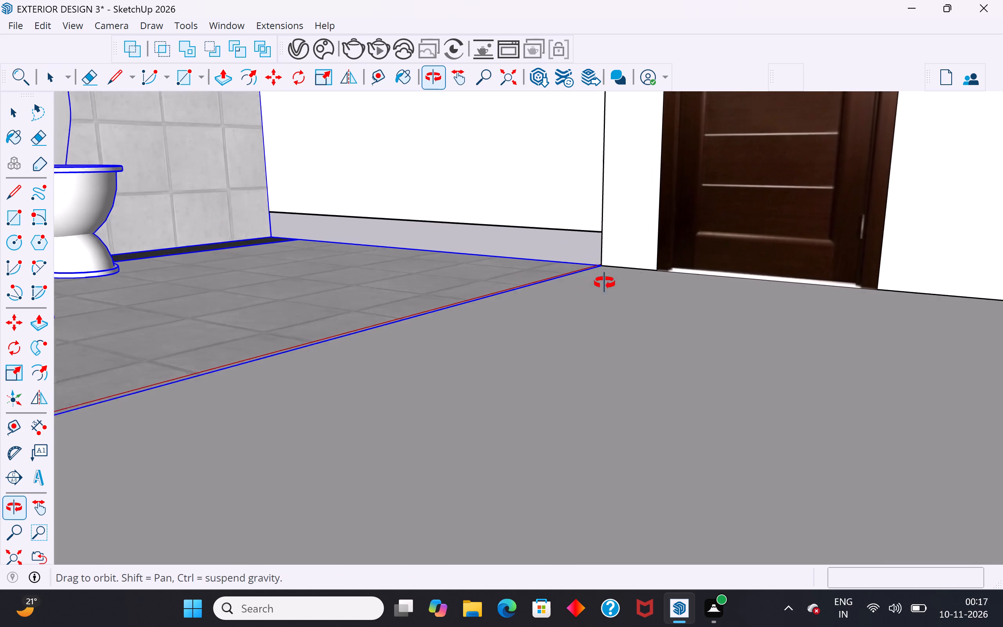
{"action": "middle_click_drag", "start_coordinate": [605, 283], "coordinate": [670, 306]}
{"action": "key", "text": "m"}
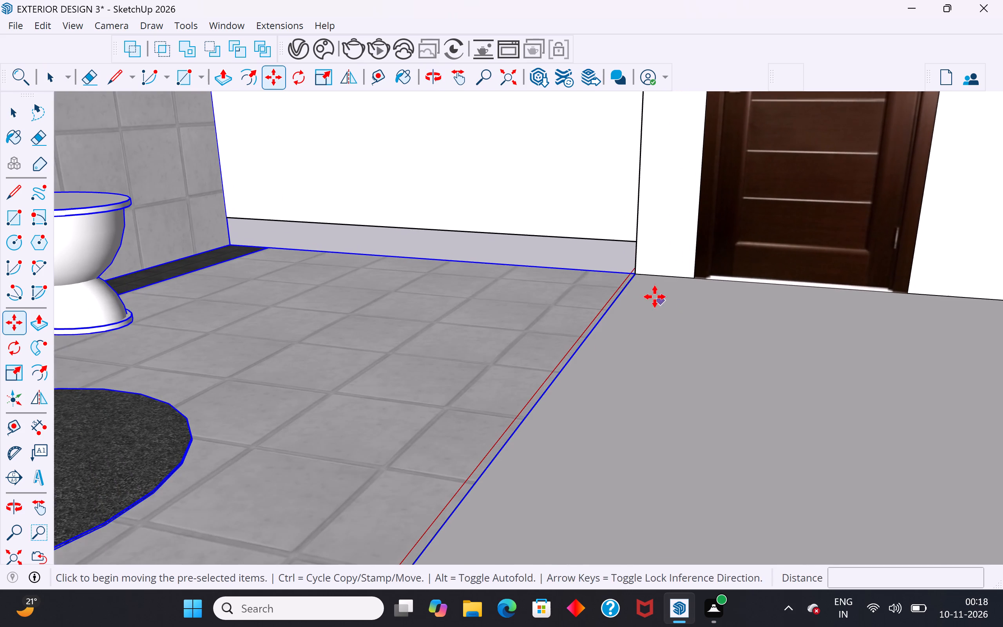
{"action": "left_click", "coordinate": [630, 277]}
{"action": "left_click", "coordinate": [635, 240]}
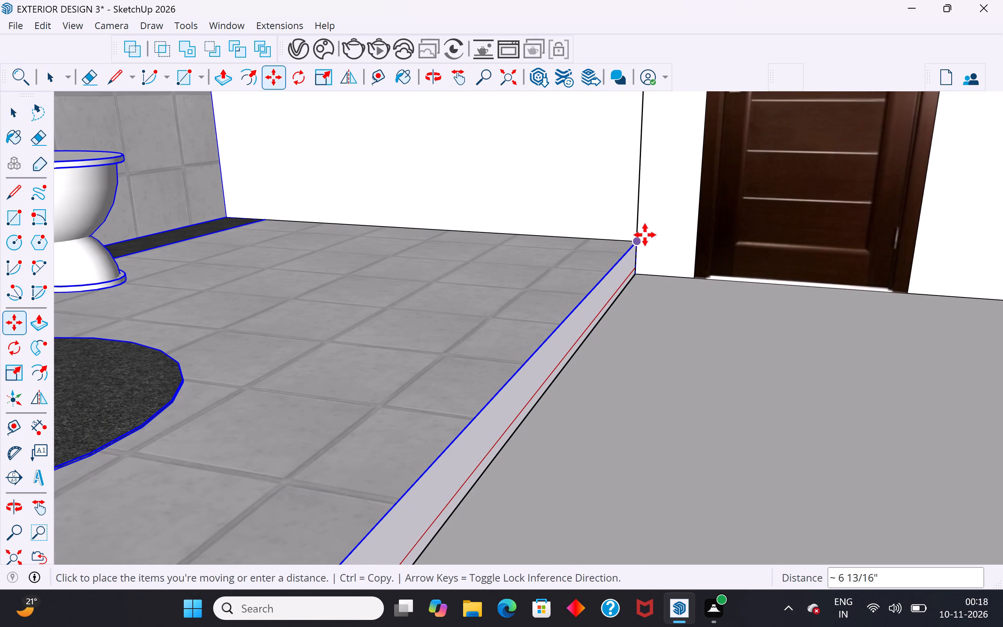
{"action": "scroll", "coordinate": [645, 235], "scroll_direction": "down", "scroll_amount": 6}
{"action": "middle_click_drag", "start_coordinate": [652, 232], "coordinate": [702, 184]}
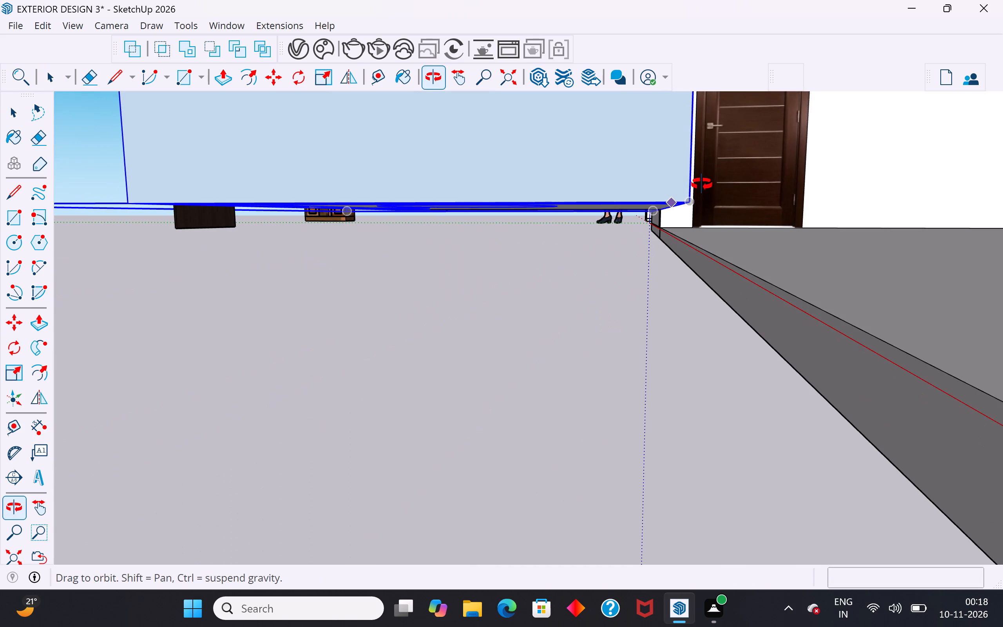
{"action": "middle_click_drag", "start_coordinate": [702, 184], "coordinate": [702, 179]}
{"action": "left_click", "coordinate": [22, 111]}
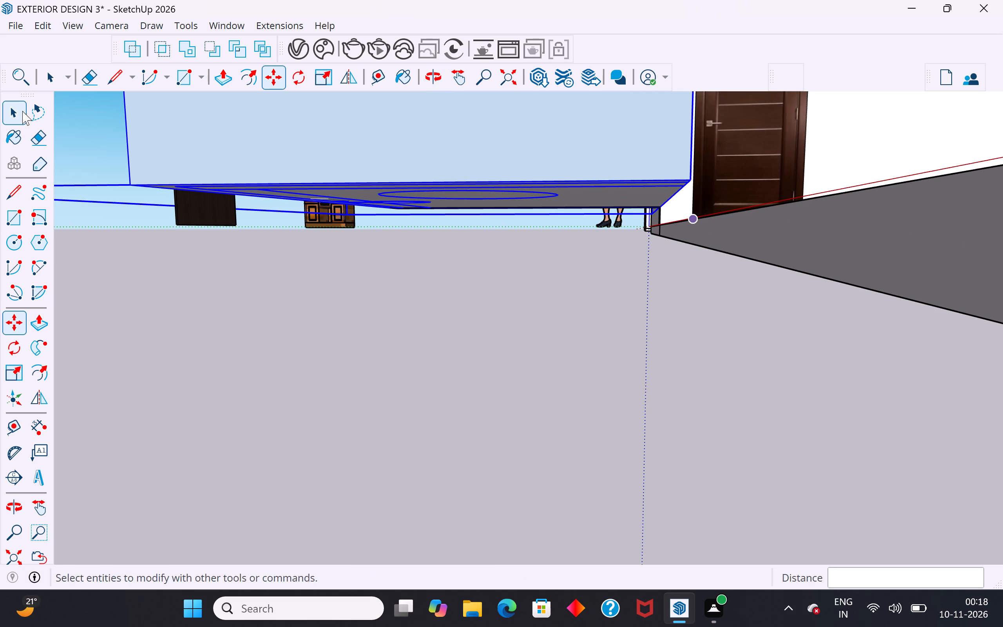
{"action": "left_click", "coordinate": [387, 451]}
Inside the floor slab's group, move its end face outward about 9' 7 13/16" so the slab extends beneath the bathroom.
{"action": "double_click", "coordinate": [777, 249]}
{"action": "double_click", "coordinate": [756, 245]}
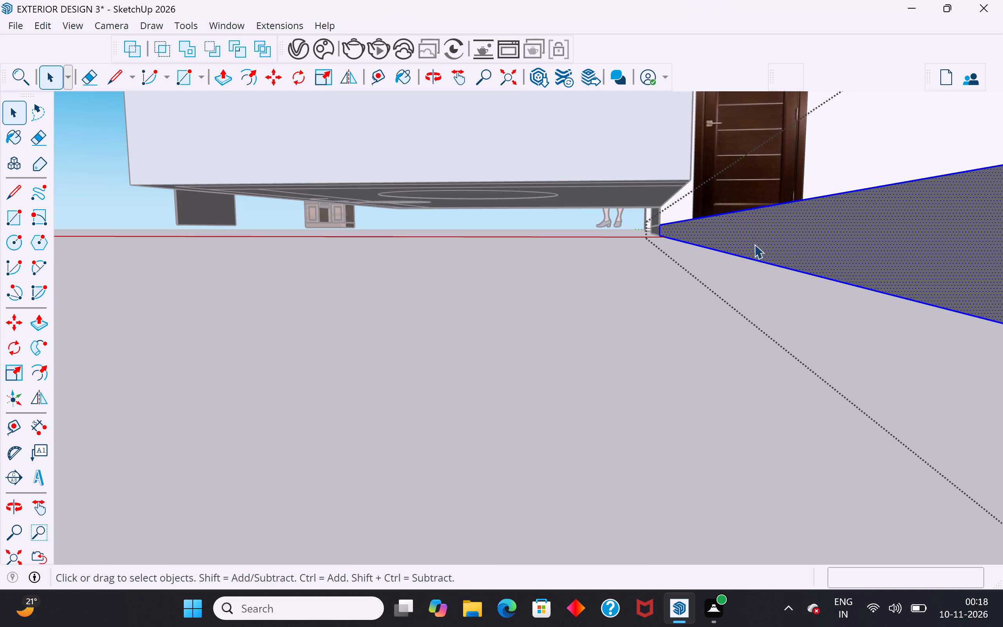
{"action": "scroll", "coordinate": [709, 254], "scroll_direction": "down", "scroll_amount": 4}
{"action": "middle_click_drag", "start_coordinate": [682, 271], "coordinate": [708, 265]}
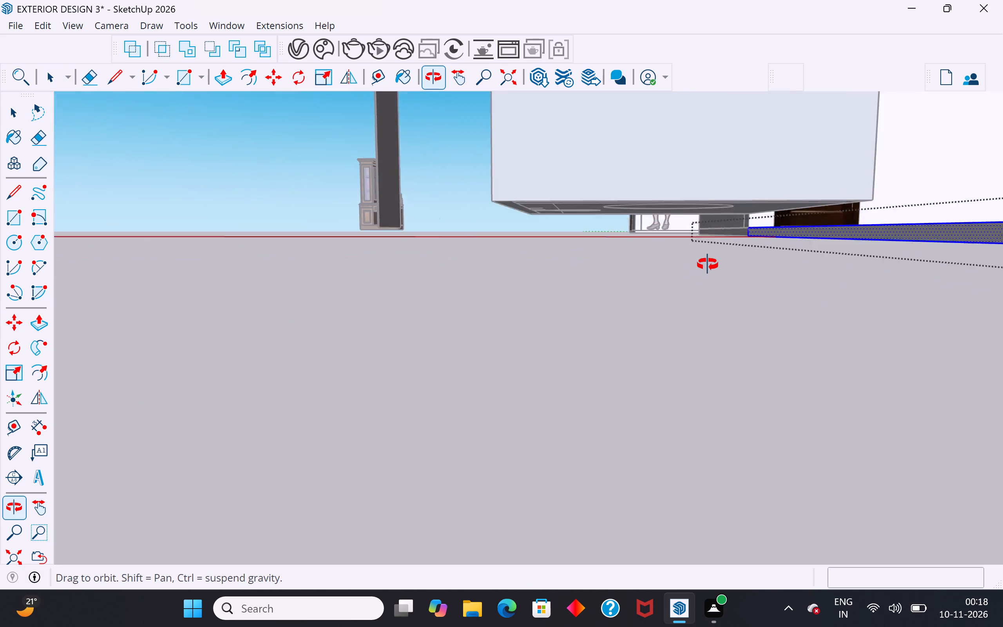
{"action": "middle_click_drag", "start_coordinate": [708, 265], "coordinate": [708, 264]}
{"action": "key", "text": "m"}
{"action": "left_click", "coordinate": [785, 203]}
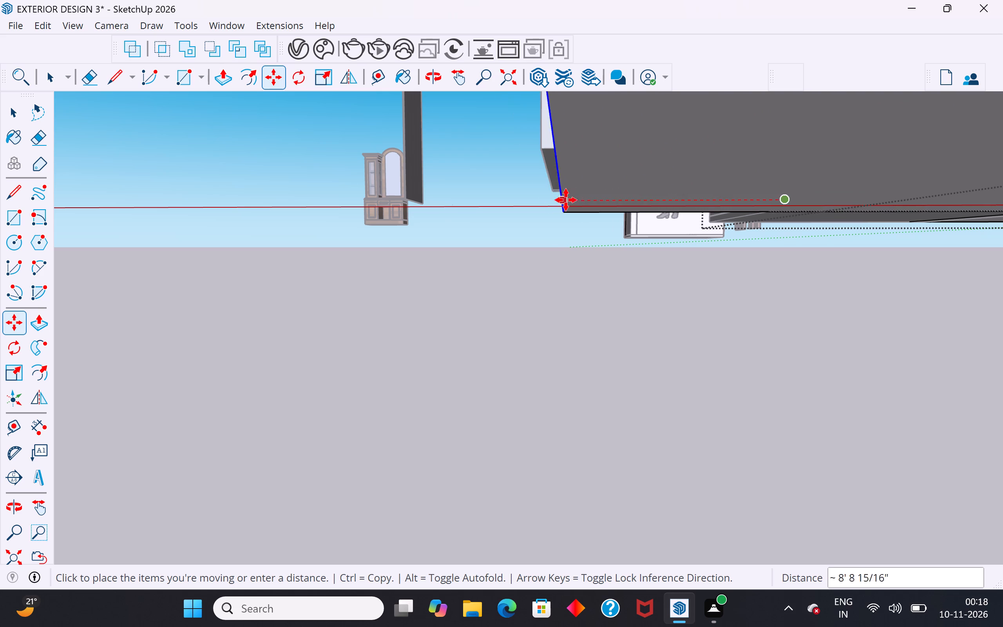
{"action": "middle_click_drag", "start_coordinate": [570, 214], "coordinate": [601, 228]}
{"action": "scroll", "coordinate": [602, 230], "scroll_direction": "down", "scroll_amount": 4}
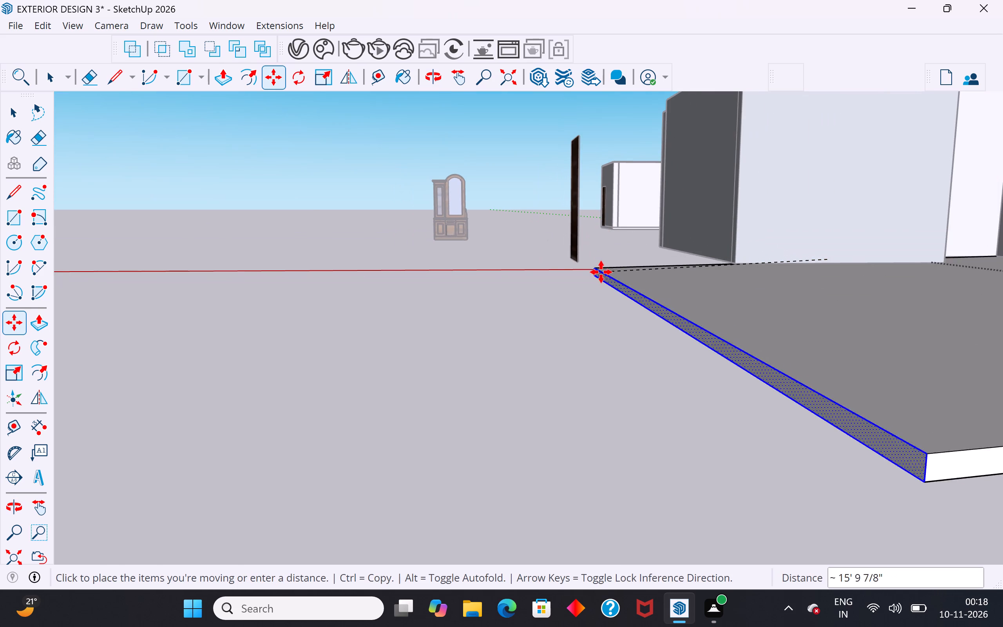
{"action": "scroll", "coordinate": [601, 272], "scroll_direction": "down", "scroll_amount": 8}
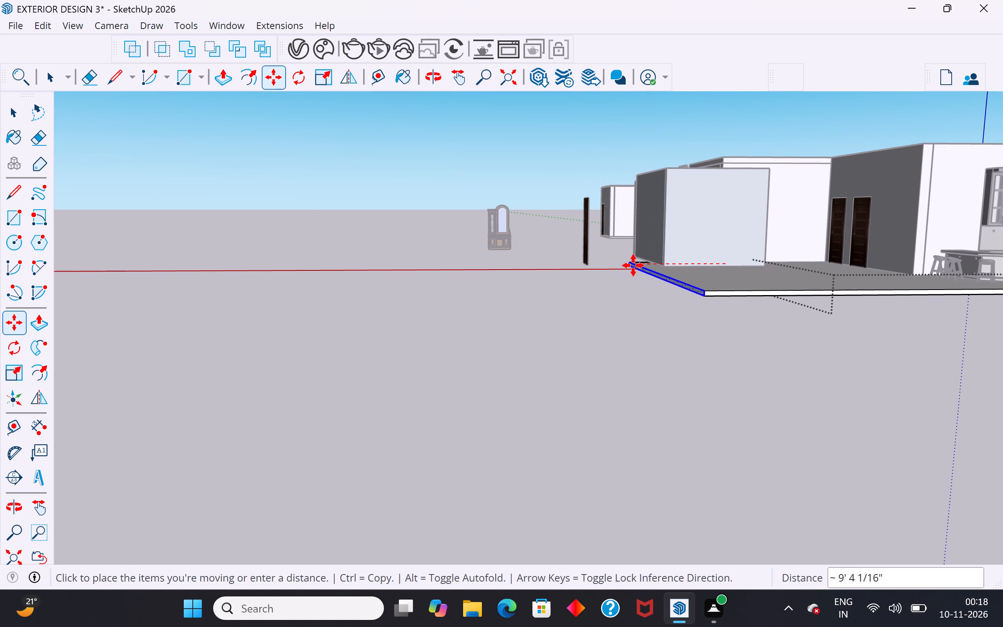
{"action": "left_click", "coordinate": [630, 267]}
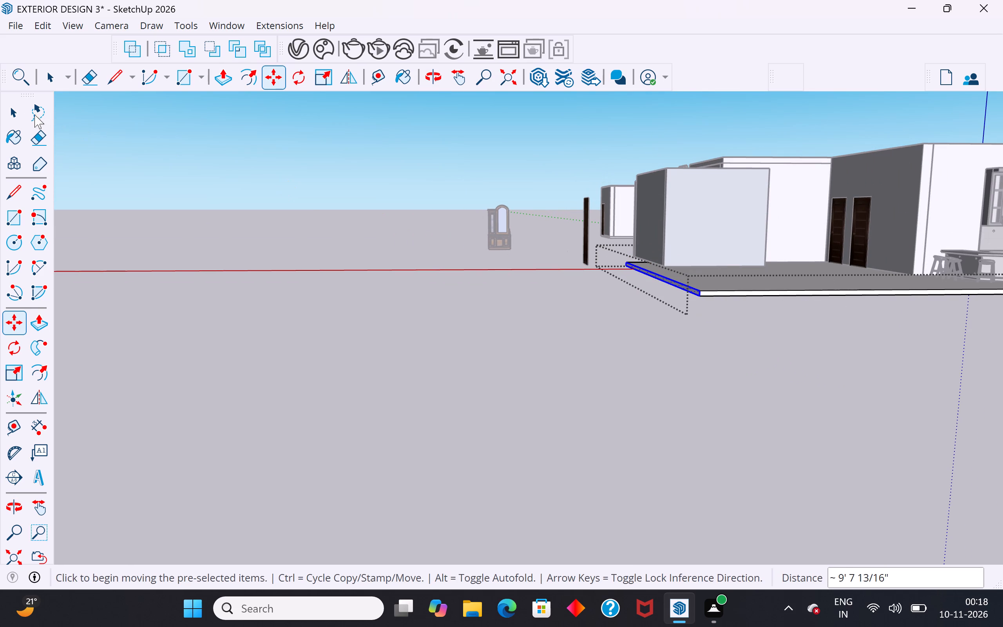
{"action": "left_click", "coordinate": [21, 113]}
{"action": "left_click", "coordinate": [315, 297]}
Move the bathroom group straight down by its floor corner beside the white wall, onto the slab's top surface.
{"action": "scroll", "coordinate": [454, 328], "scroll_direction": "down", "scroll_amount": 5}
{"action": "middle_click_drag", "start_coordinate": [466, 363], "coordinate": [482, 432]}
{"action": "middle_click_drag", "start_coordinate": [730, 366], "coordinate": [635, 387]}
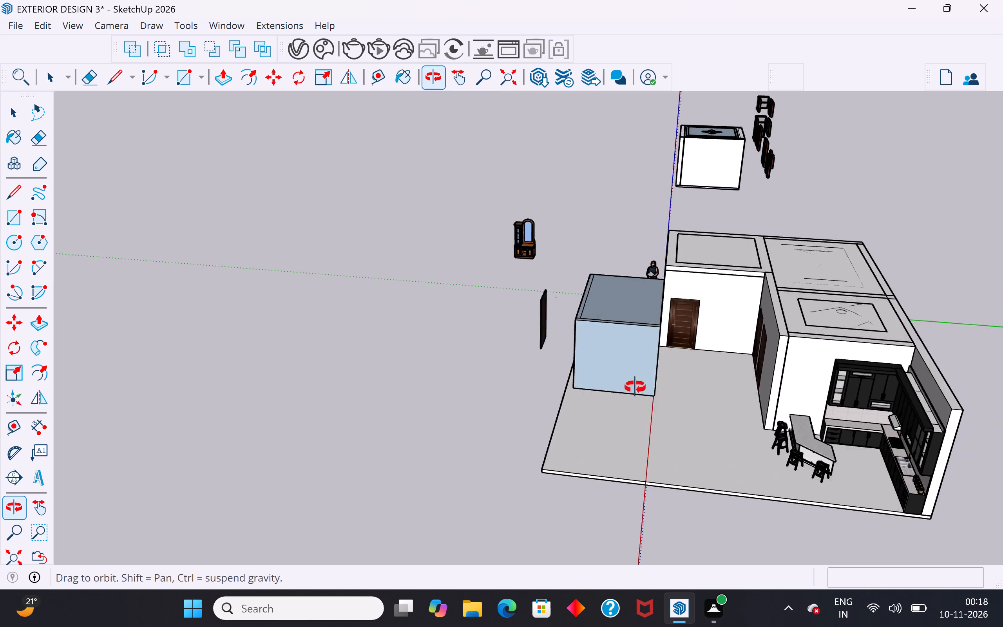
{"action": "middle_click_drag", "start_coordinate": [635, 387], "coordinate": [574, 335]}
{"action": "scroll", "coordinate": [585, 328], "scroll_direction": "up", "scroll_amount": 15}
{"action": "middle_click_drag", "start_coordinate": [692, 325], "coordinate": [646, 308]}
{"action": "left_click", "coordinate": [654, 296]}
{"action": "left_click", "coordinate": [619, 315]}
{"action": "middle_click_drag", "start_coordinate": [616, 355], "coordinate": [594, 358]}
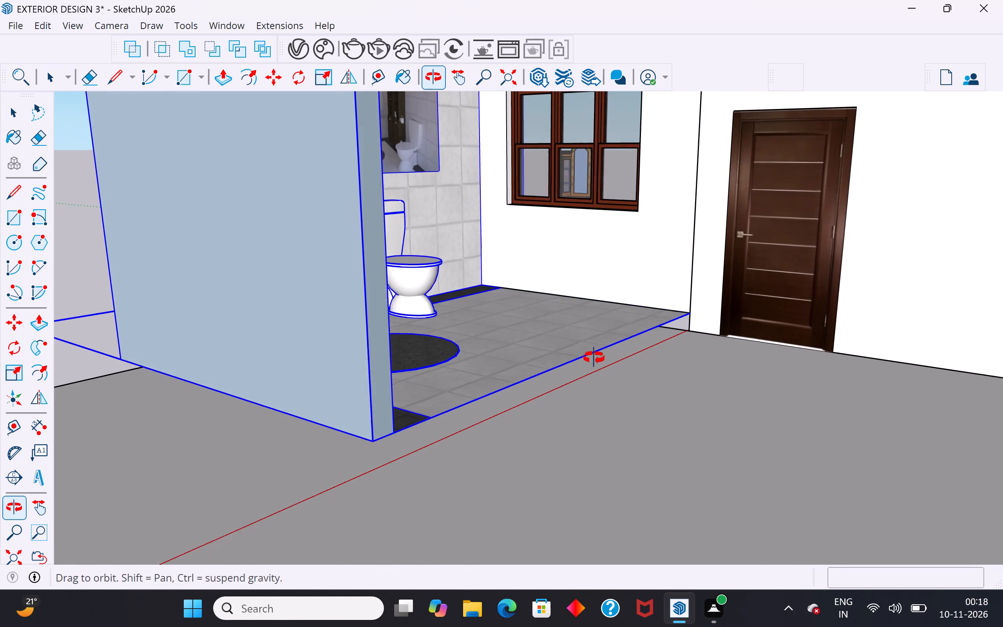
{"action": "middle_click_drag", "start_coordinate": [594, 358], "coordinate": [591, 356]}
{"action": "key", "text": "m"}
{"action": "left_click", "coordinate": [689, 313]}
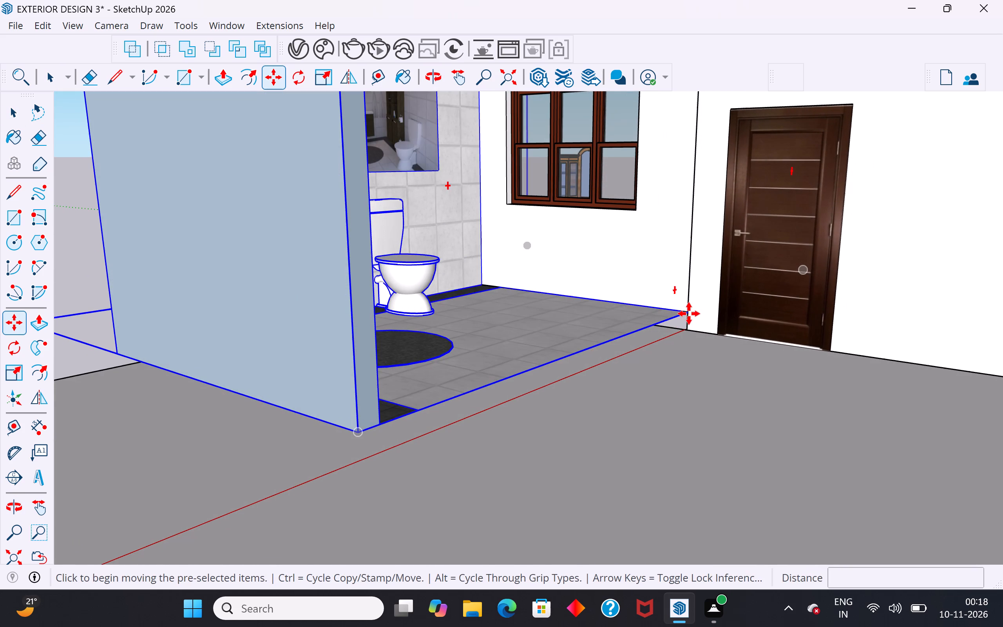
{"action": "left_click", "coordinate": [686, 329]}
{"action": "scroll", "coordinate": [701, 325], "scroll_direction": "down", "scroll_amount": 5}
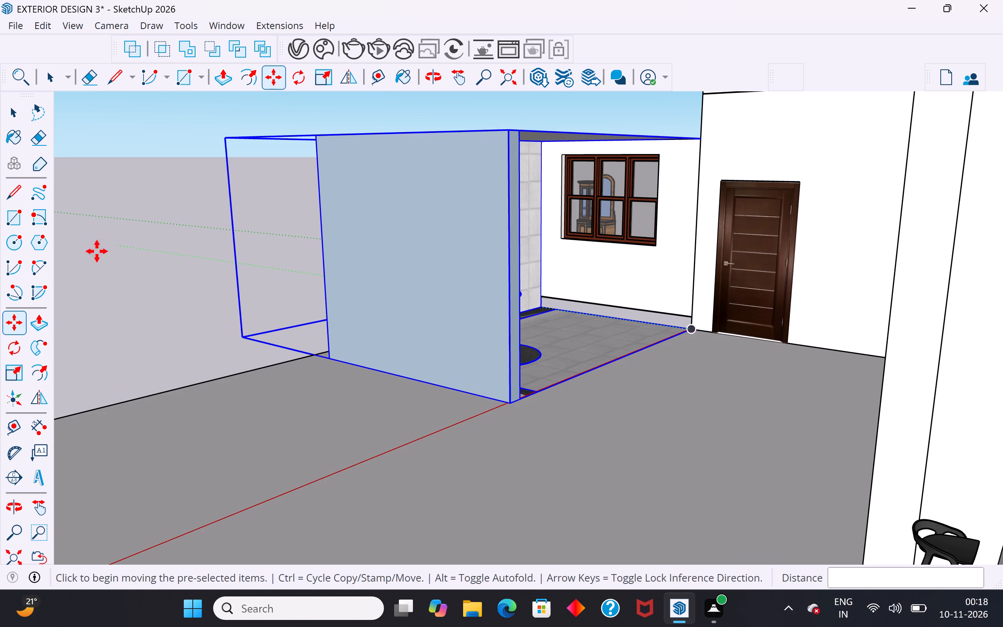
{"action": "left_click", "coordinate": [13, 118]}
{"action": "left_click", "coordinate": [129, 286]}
Push the floor slab's projecting side face in about 10 7/8" to line up with the bathroom's outer wall.
{"action": "scroll", "coordinate": [418, 306], "scroll_direction": "down", "scroll_amount": 4}
{"action": "middle_click_drag", "start_coordinate": [362, 364], "coordinate": [611, 431]}
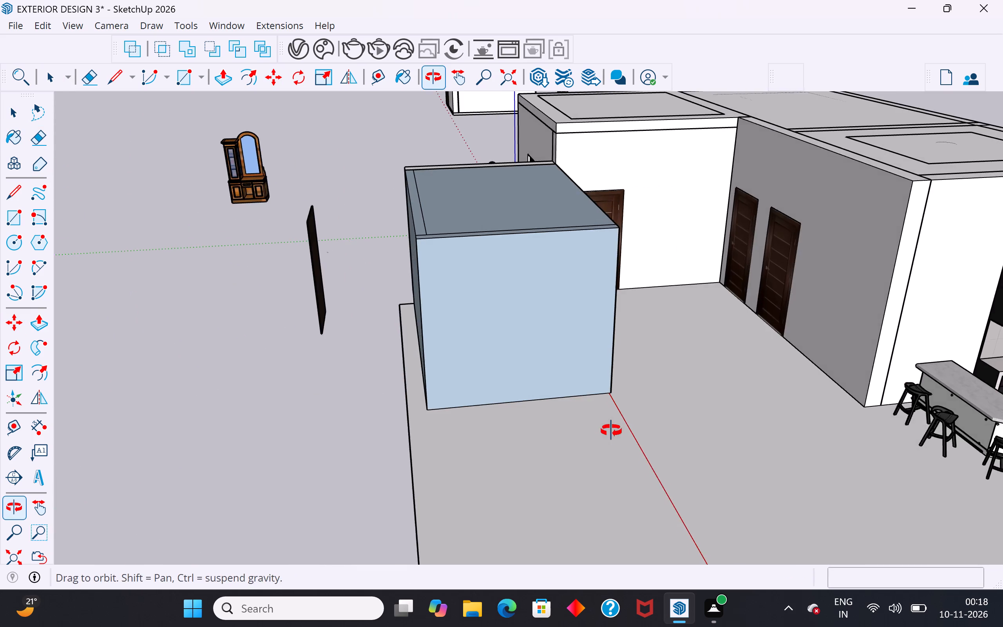
{"action": "middle_click_drag", "start_coordinate": [611, 431], "coordinate": [612, 431]}
{"action": "scroll", "coordinate": [613, 369], "scroll_direction": "down", "scroll_amount": 5}
{"action": "middle_click_drag", "start_coordinate": [415, 417], "coordinate": [588, 403]}
{"action": "scroll", "coordinate": [590, 375], "scroll_direction": "up", "scroll_amount": 12}
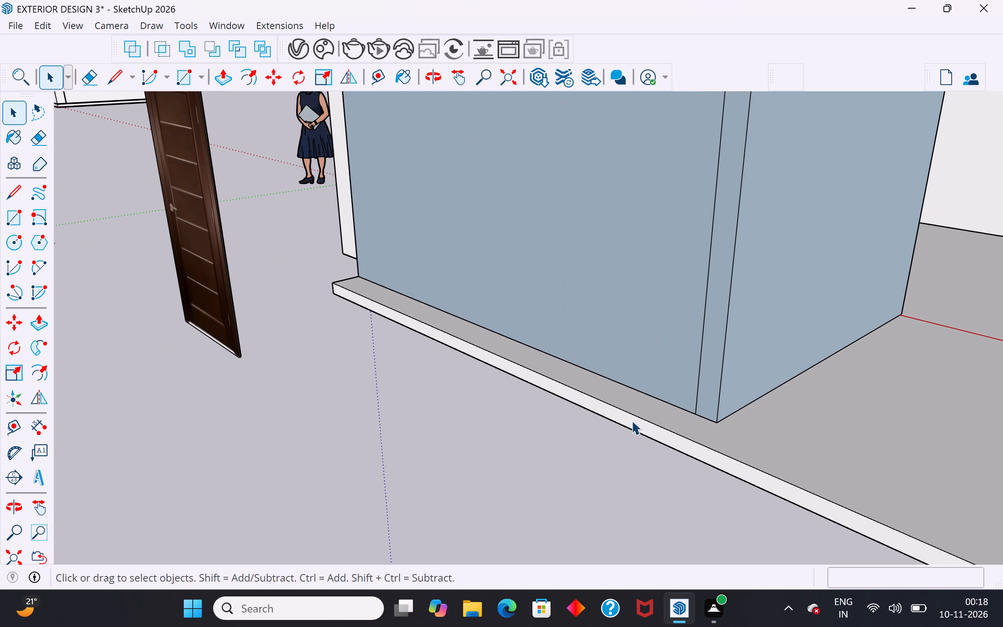
{"action": "triple_click", "coordinate": [634, 425]}
{"action": "left_click", "coordinate": [634, 425]}
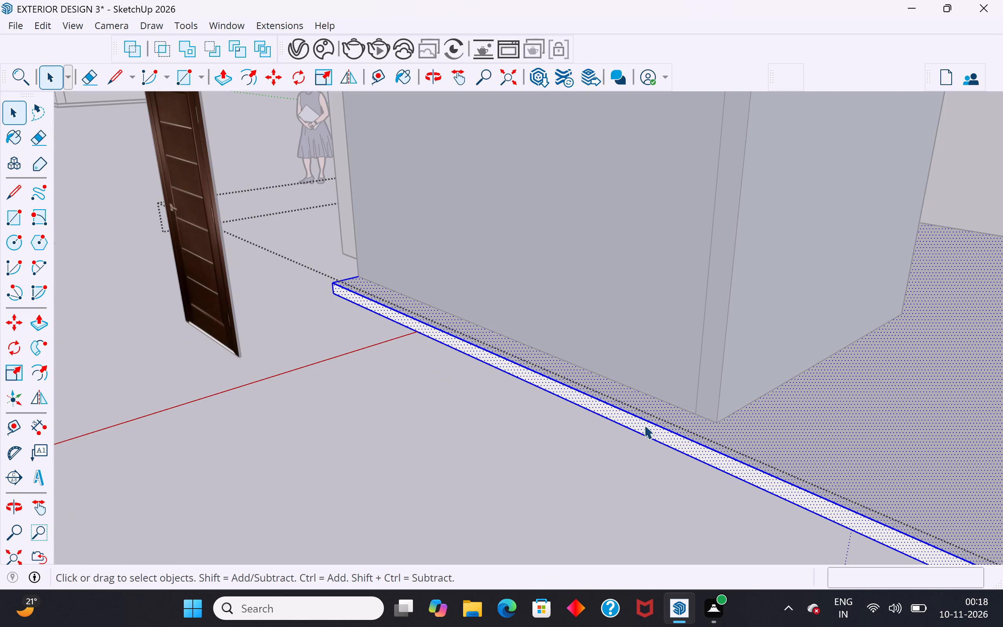
{"action": "left_click", "coordinate": [646, 425]}
{"action": "left_click", "coordinate": [36, 323]}
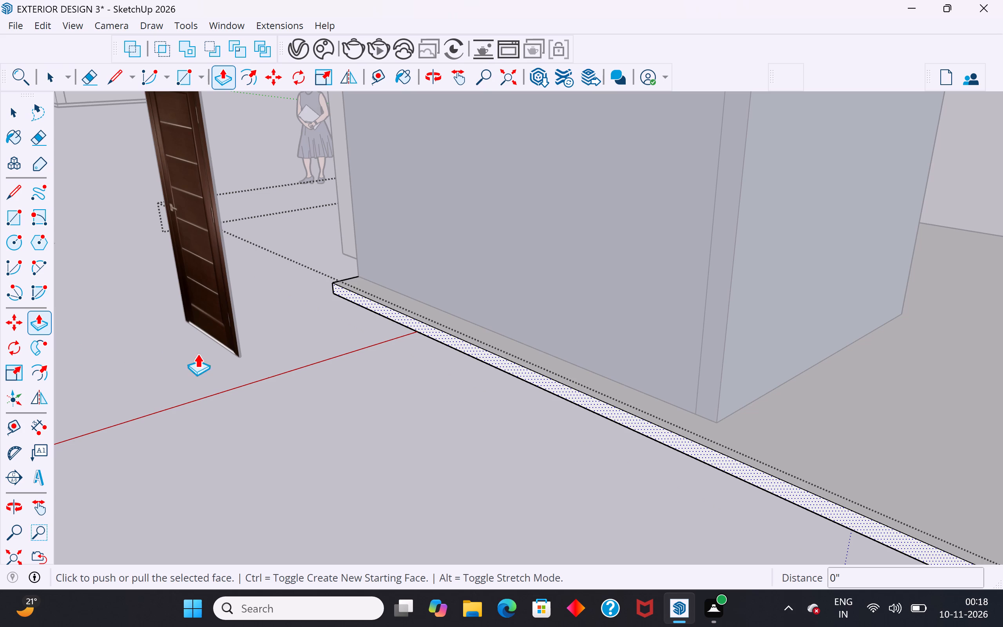
{"action": "left_click", "coordinate": [625, 411]}
{"action": "left_click", "coordinate": [680, 403]}
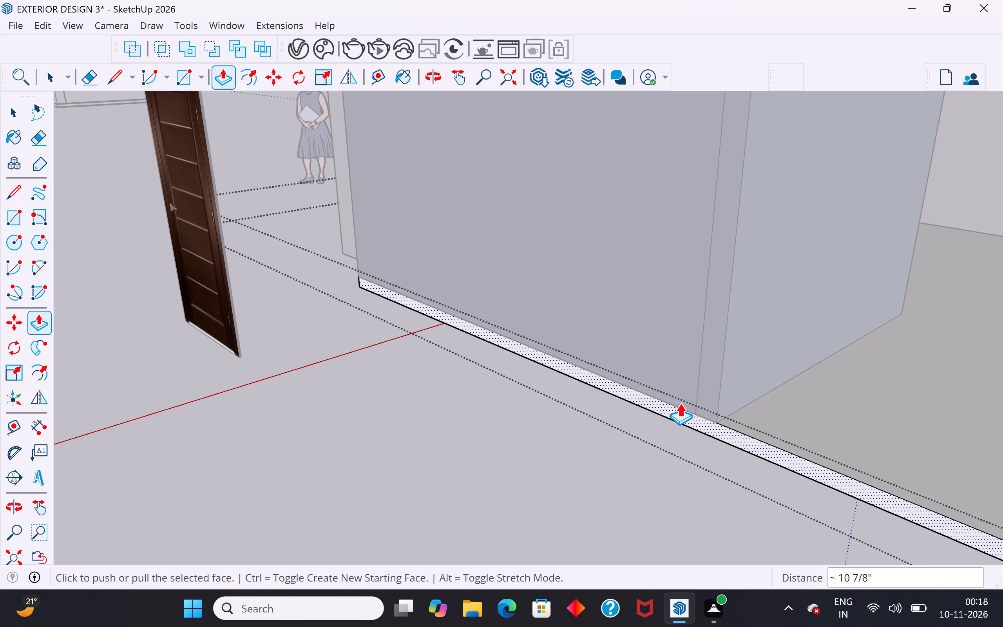
{"action": "left_click", "coordinate": [19, 108]}
{"action": "left_click", "coordinate": [406, 435]}
Lower the window wall vertically by its bottom corner so its base meets the top of the floor slab.
{"action": "scroll", "coordinate": [486, 368], "scroll_direction": "down", "scroll_amount": 5}
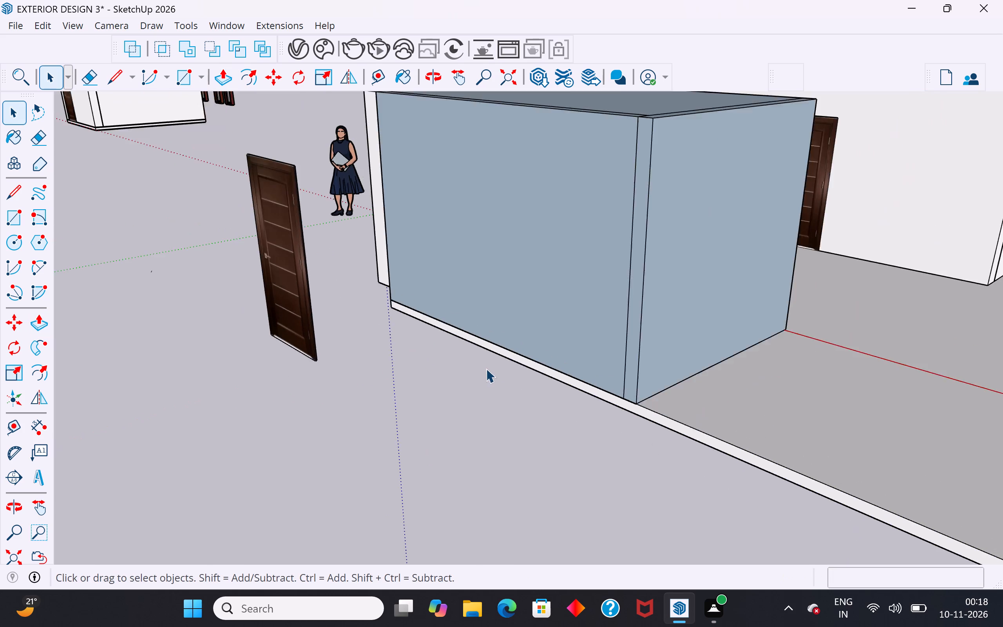
{"action": "middle_click_drag", "start_coordinate": [489, 370], "coordinate": [870, 479]}
{"action": "scroll", "coordinate": [654, 363], "scroll_direction": "up", "scroll_amount": 3}
{"action": "middle_click_drag", "start_coordinate": [619, 344], "coordinate": [655, 211]}
{"action": "scroll", "coordinate": [702, 244], "scroll_direction": "up", "scroll_amount": 2}
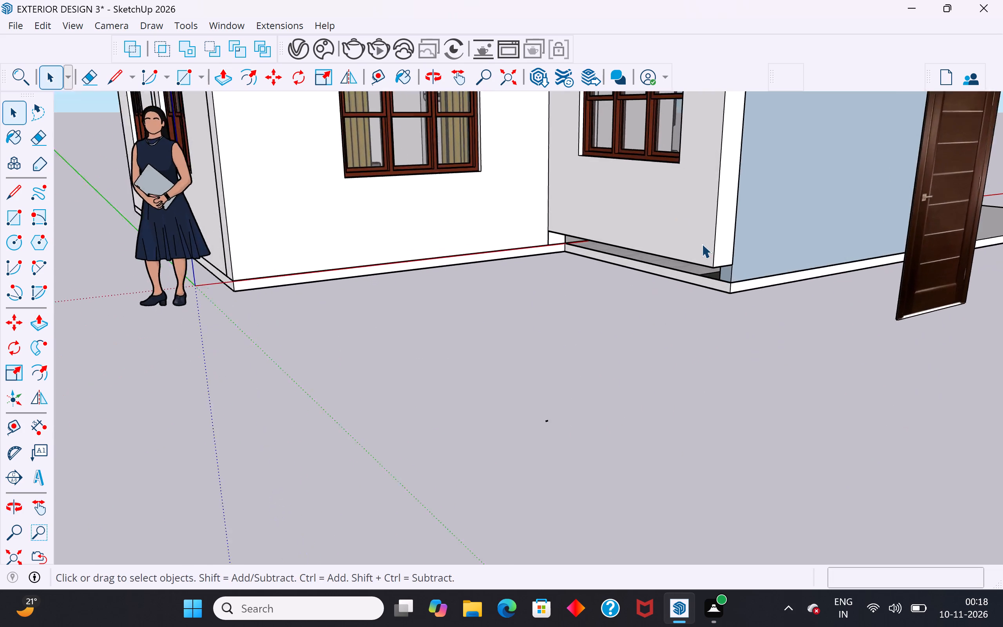
{"action": "scroll", "coordinate": [702, 244], "scroll_direction": "up", "scroll_amount": 3}
{"action": "middle_click_drag", "start_coordinate": [702, 285], "coordinate": [689, 245]}
{"action": "scroll", "coordinate": [511, 230], "scroll_direction": "up", "scroll_amount": 4}
{"action": "middle_click_drag", "start_coordinate": [610, 193], "coordinate": [588, 172]}
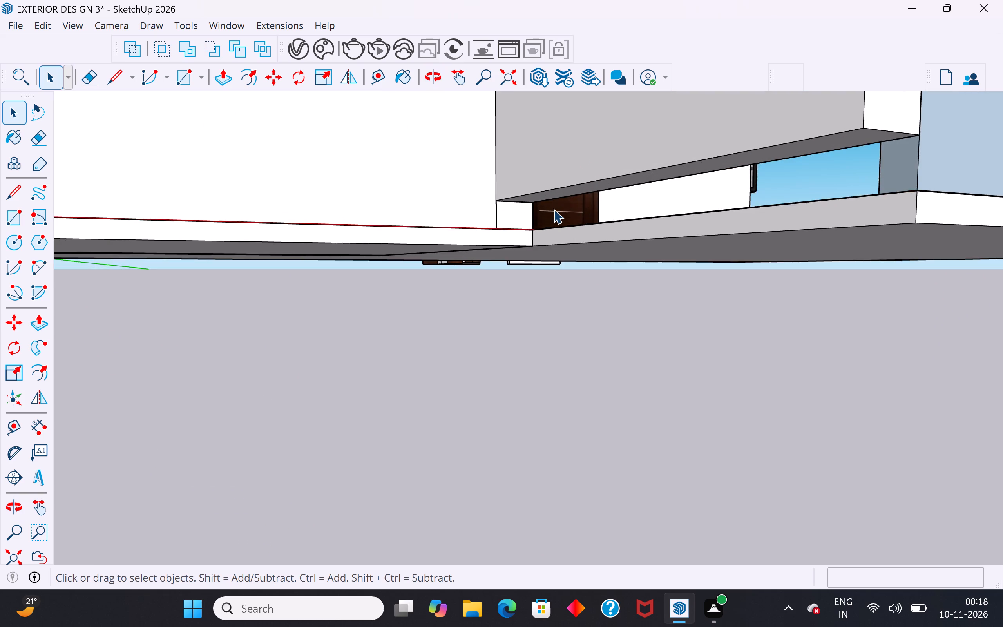
{"action": "scroll", "coordinate": [553, 209], "scroll_direction": "up", "scroll_amount": 3}
{"action": "left_click", "coordinate": [524, 187]}
{"action": "key", "text": "m"}
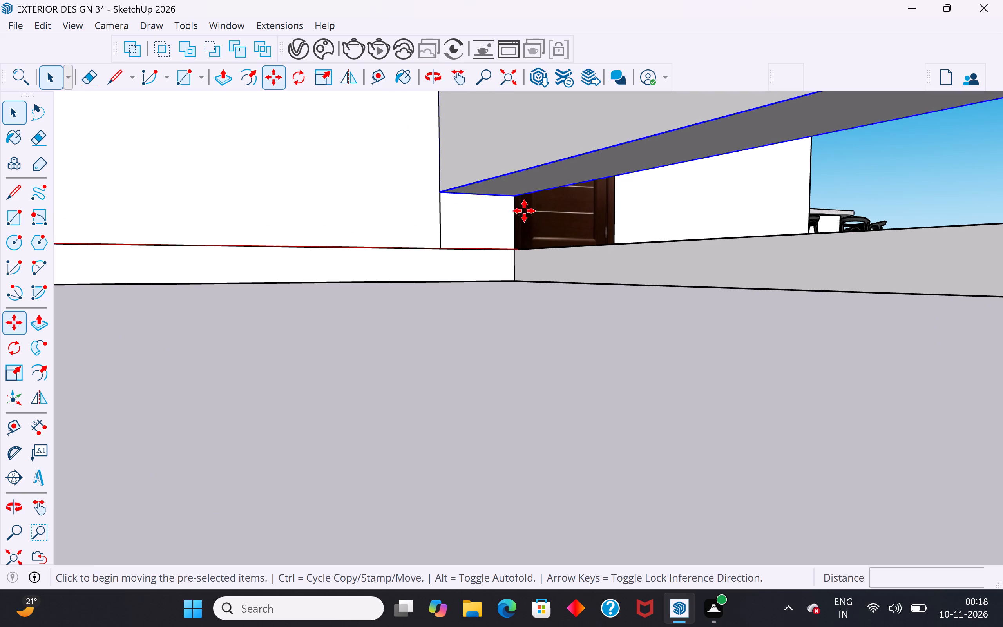
{"action": "left_click", "coordinate": [520, 211]}
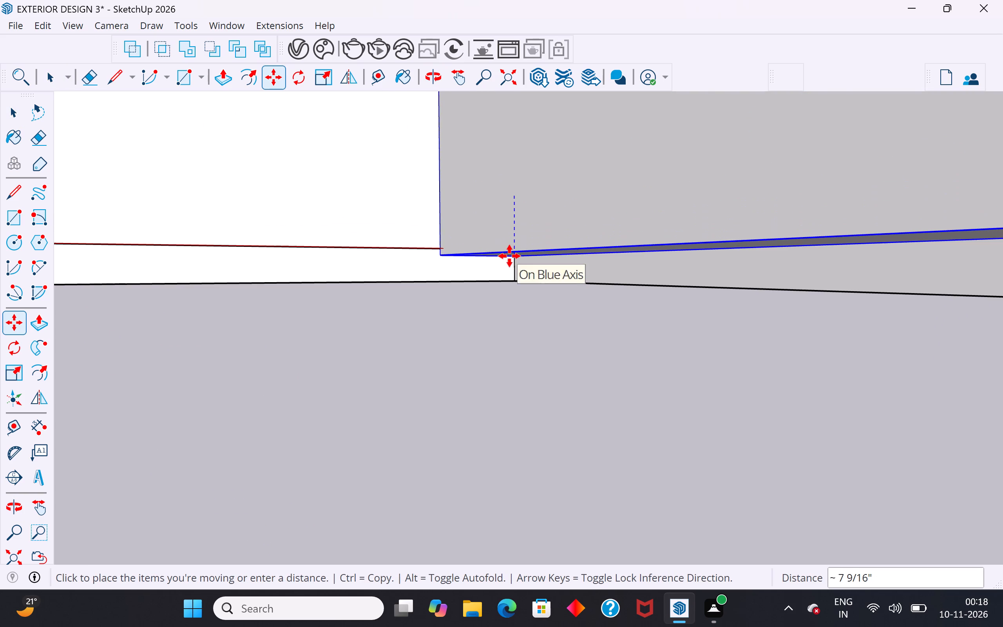
{"action": "left_click", "coordinate": [510, 248]}
{"action": "left_click", "coordinate": [11, 118]}
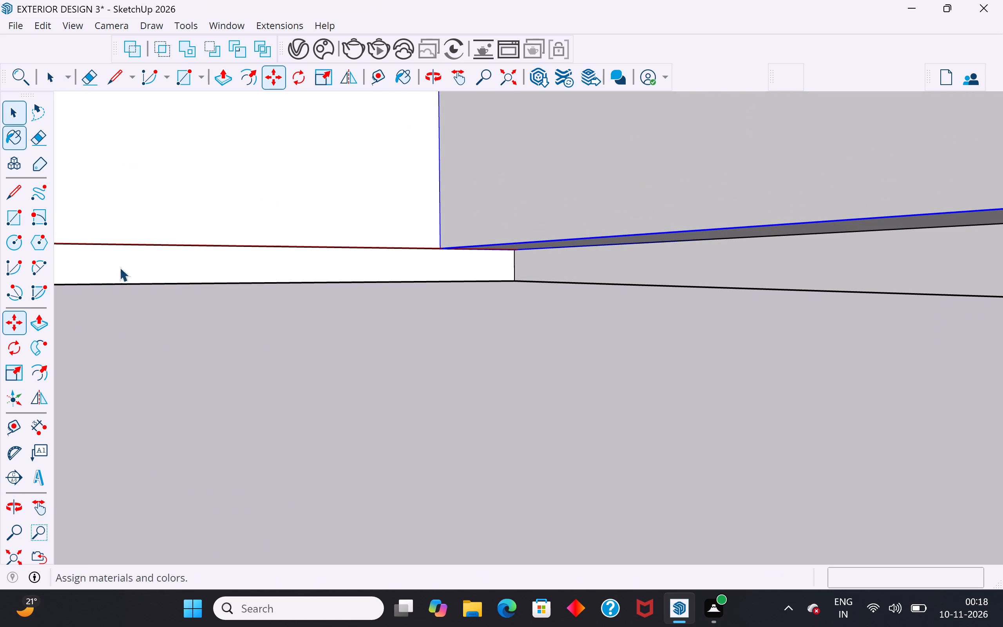
{"action": "left_click", "coordinate": [255, 387]}
Inside the floor slab's group, draw a 4" vertical line across the slab's edge face where it meets the adjoining slab's corner.
{"action": "scroll", "coordinate": [410, 356], "scroll_direction": "down", "scroll_amount": 20}
{"action": "scroll", "coordinate": [410, 356], "scroll_direction": "down", "scroll_amount": 1}
{"action": "middle_click_drag", "start_coordinate": [593, 308], "coordinate": [570, 242]}
{"action": "scroll", "coordinate": [463, 272], "scroll_direction": "up", "scroll_amount": 7}
{"action": "middle_click_drag", "start_coordinate": [388, 322], "coordinate": [532, 301]}
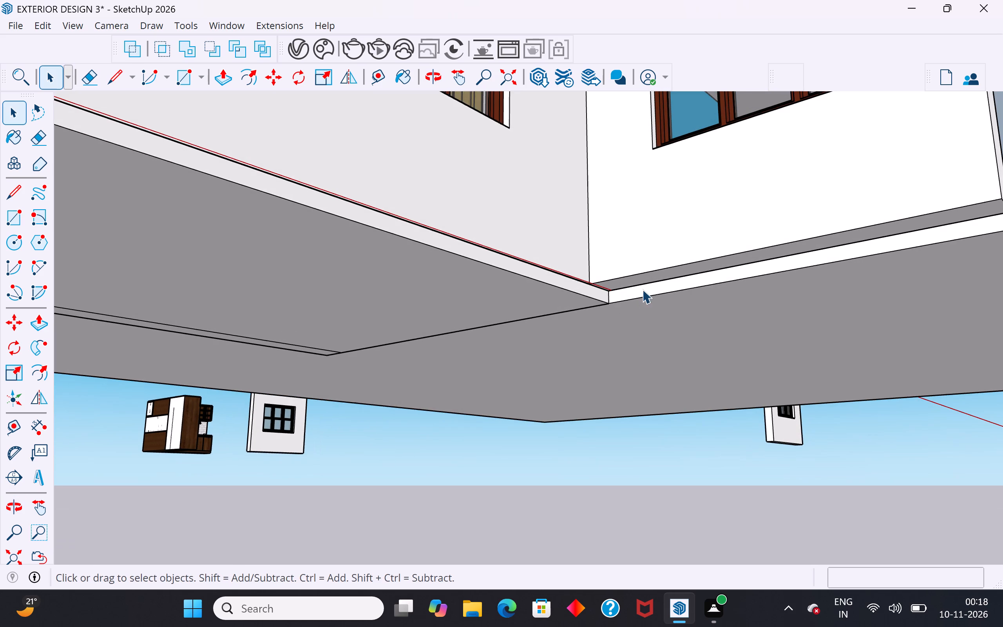
{"action": "left_click", "coordinate": [648, 288]}
{"action": "triple_click", "coordinate": [657, 288]}
{"action": "left_click", "coordinate": [660, 287]}
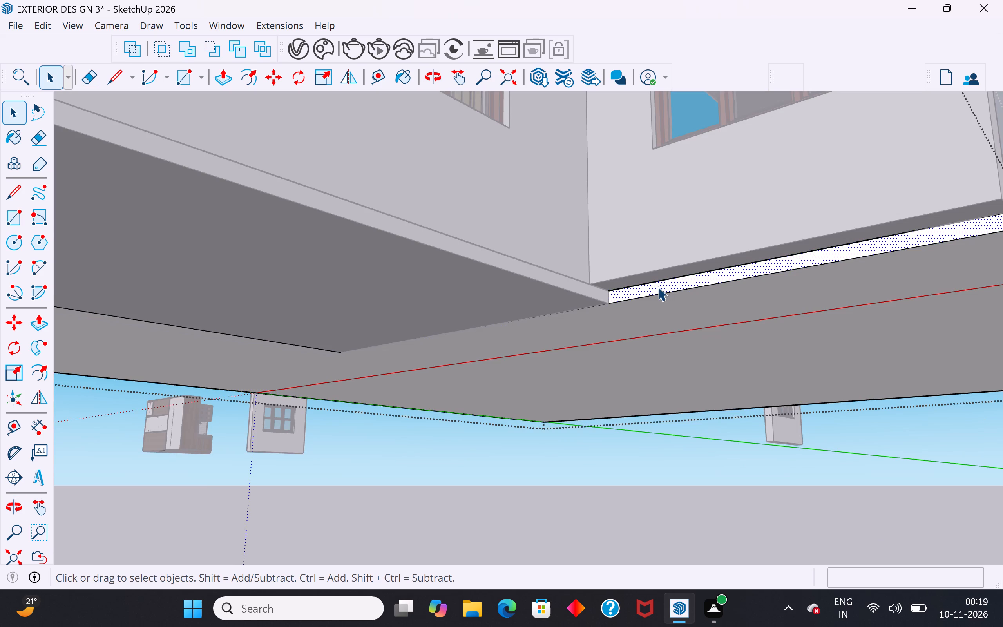
{"action": "scroll", "coordinate": [656, 287], "scroll_direction": "up", "scroll_amount": 6}
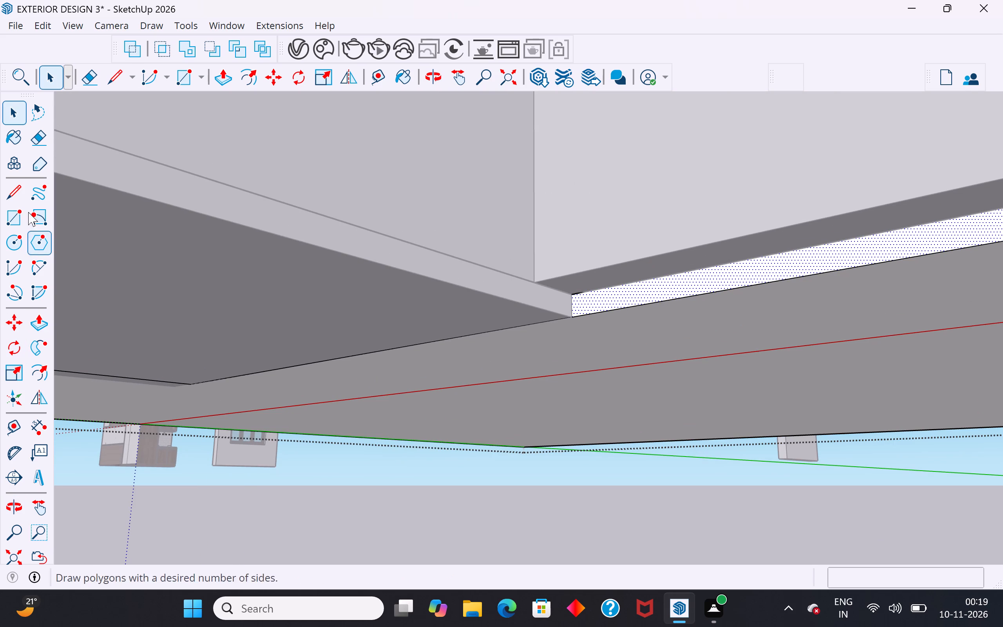
{"action": "left_click", "coordinate": [22, 194]}
{"action": "scroll", "coordinate": [424, 383], "scroll_direction": "up", "scroll_amount": 4}
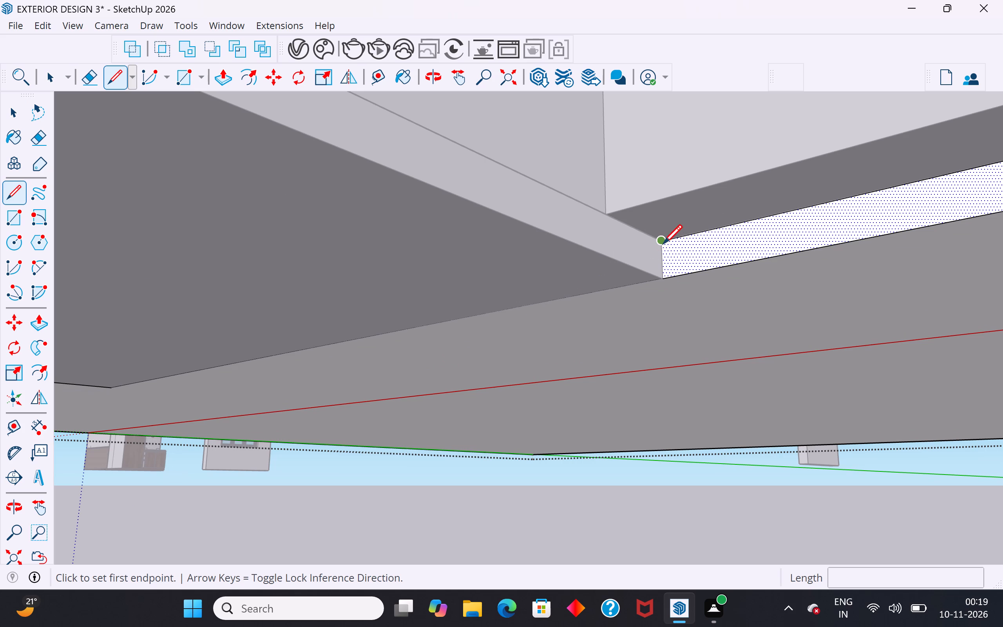
{"action": "left_click_drag", "start_coordinate": [662, 245], "coordinate": [662, 255]}
{"action": "left_click", "coordinate": [664, 275]}
{"action": "left_click", "coordinate": [11, 105]}
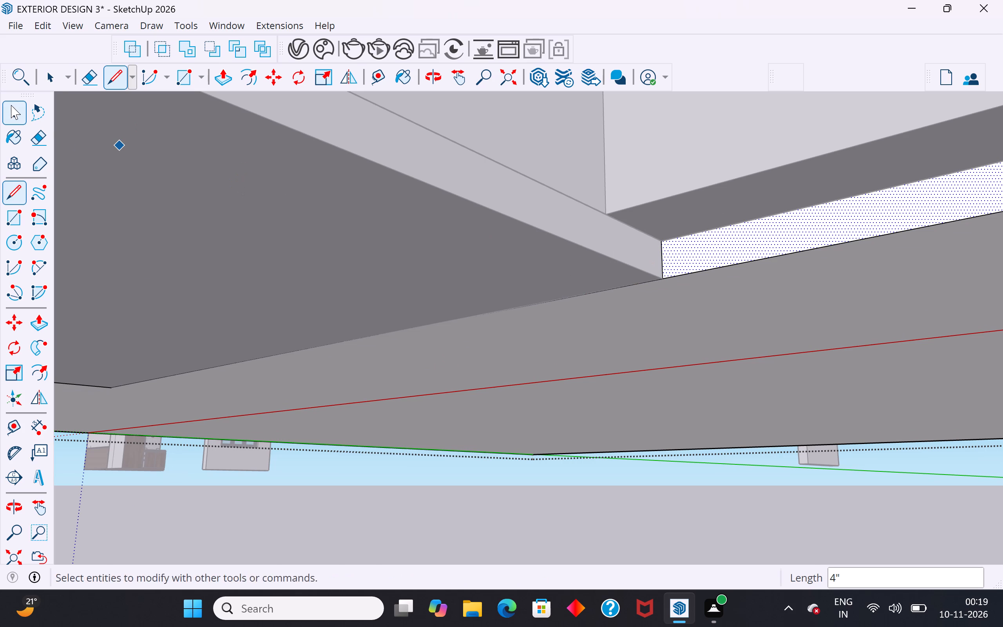
Push the slab's projecting edge face in until it is flush with the window wall above, and leave the group.
{"action": "left_click", "coordinate": [36, 328]}
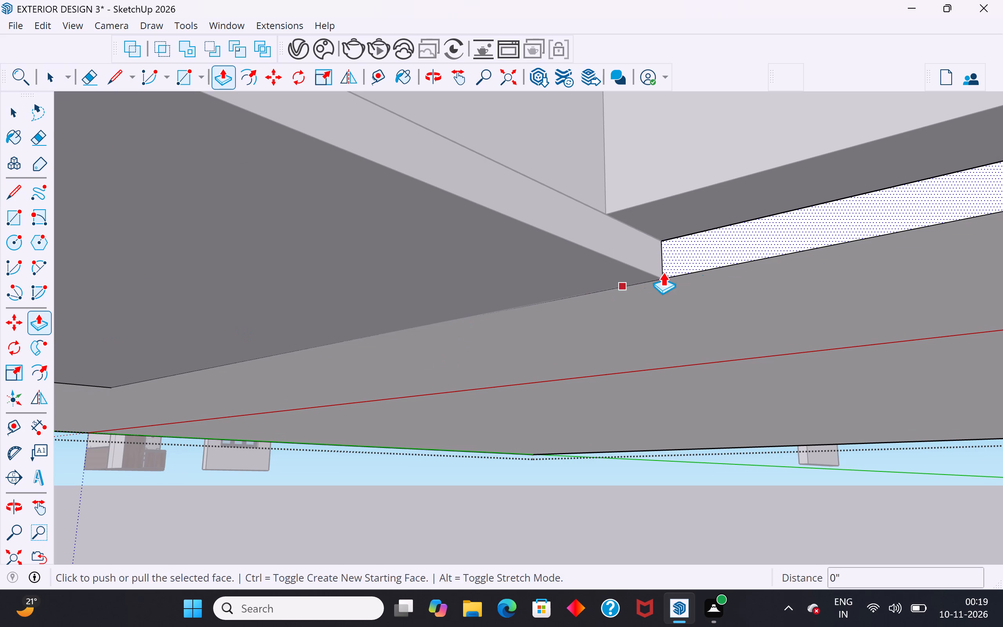
{"action": "left_click", "coordinate": [729, 245]}
{"action": "middle_click_drag", "start_coordinate": [671, 216], "coordinate": [595, 455]}
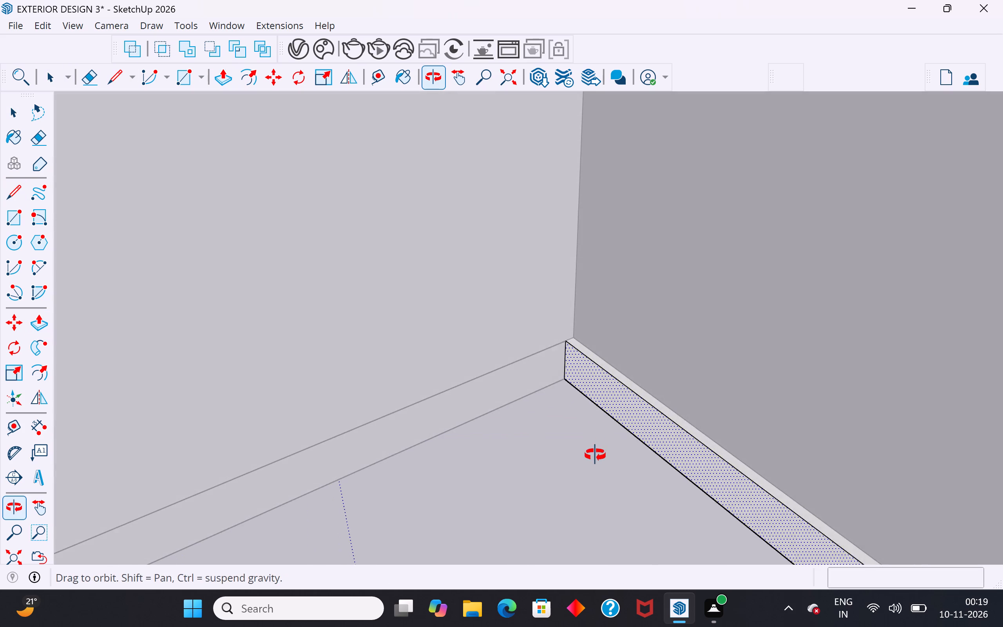
{"action": "middle_click_drag", "start_coordinate": [595, 455], "coordinate": [595, 452]}
{"action": "left_click", "coordinate": [642, 373]}
{"action": "left_click", "coordinate": [16, 114]}
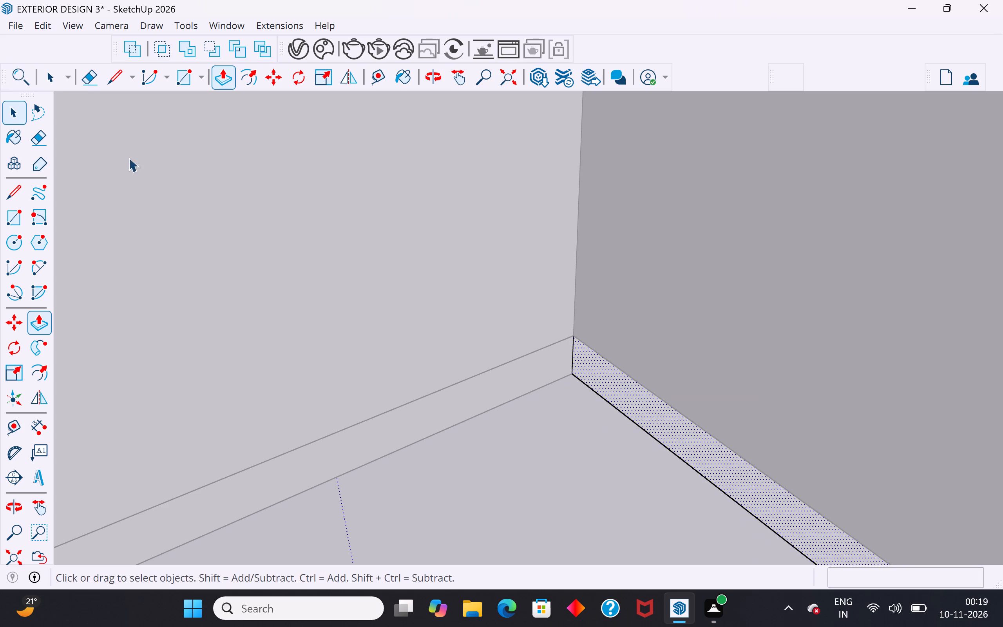
{"action": "scroll", "coordinate": [339, 229], "scroll_direction": "down", "scroll_amount": 20}
{"action": "scroll", "coordinate": [339, 229], "scroll_direction": "down", "scroll_amount": 6}
{"action": "left_click", "coordinate": [383, 304]}
{"action": "double_click", "coordinate": [523, 355]}
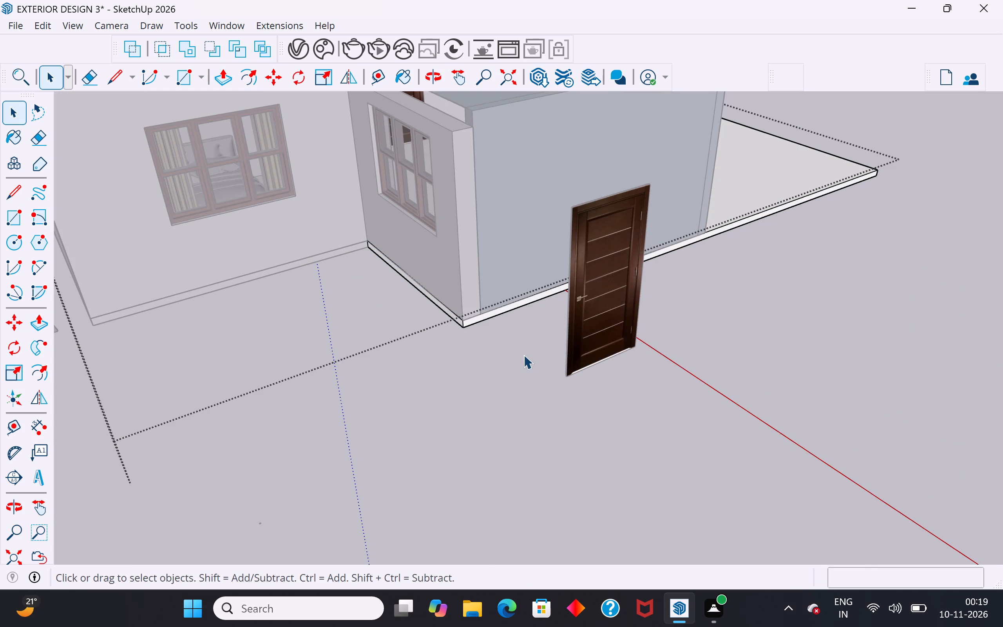
Examine the extended floor slab and the open bathroom from the outer side and from the kitchen side.
{"action": "scroll", "coordinate": [557, 396], "scroll_direction": "down", "scroll_amount": 6}
{"action": "middle_click_drag", "start_coordinate": [698, 373], "coordinate": [0, 352]}
{"action": "right_click_drag", "start_coordinate": [45, 363], "coordinate": [0, 352]}
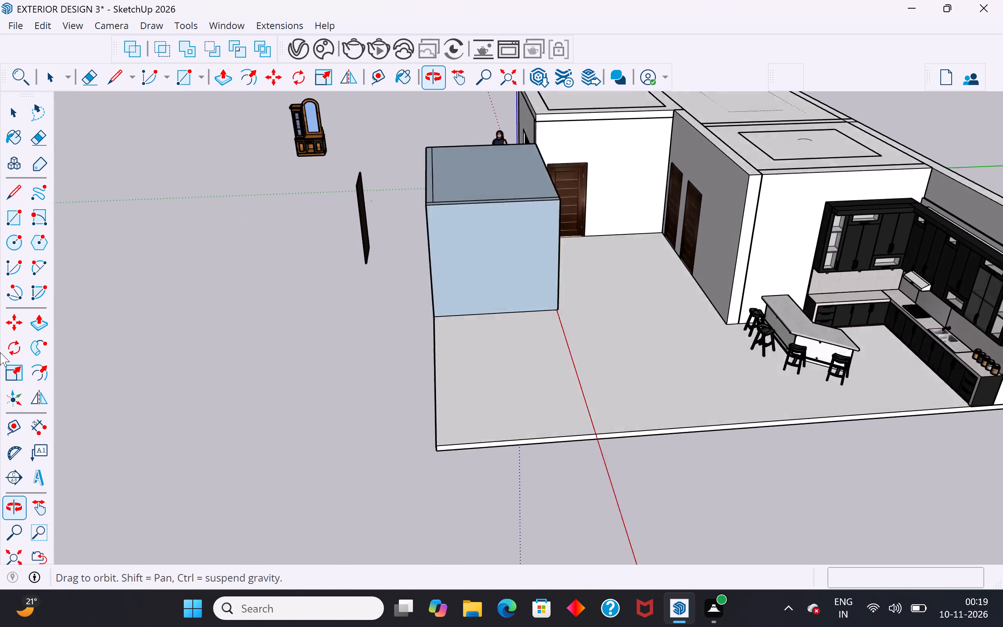
{"action": "right_click_drag", "start_coordinate": [0, 352], "coordinate": [0, 348]}
{"action": "middle_click_drag", "start_coordinate": [0, 352], "coordinate": [5, 349]}
{"action": "left_click", "coordinate": [277, 282]}
{"action": "middle_click_drag", "start_coordinate": [285, 331], "coordinate": [5, 317]}
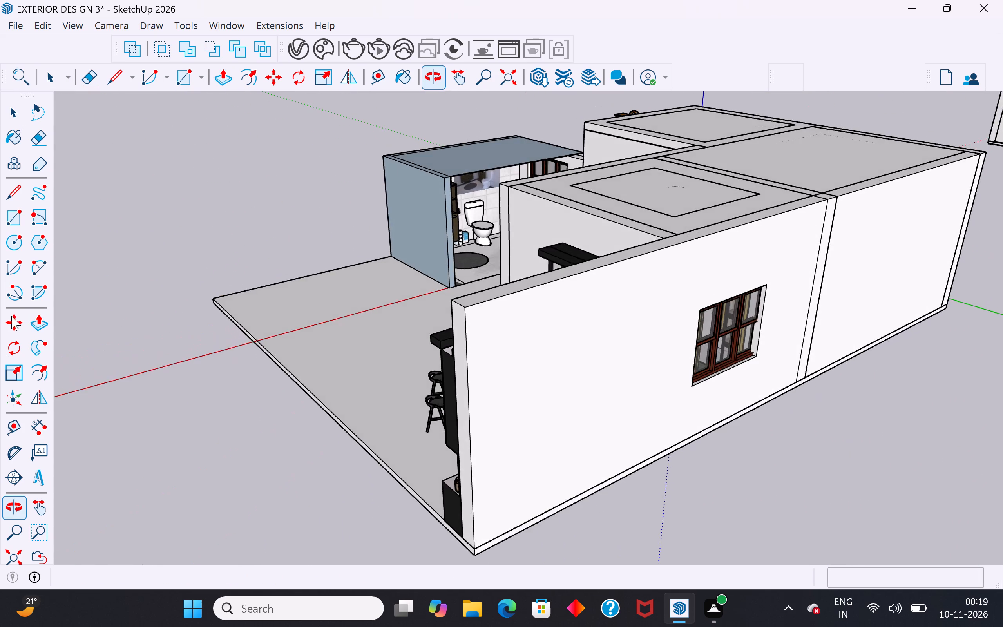
{"action": "scroll", "coordinate": [335, 197], "scroll_direction": "up", "scroll_amount": 5}
{"action": "middle_click_drag", "start_coordinate": [497, 259], "coordinate": [453, 312]}
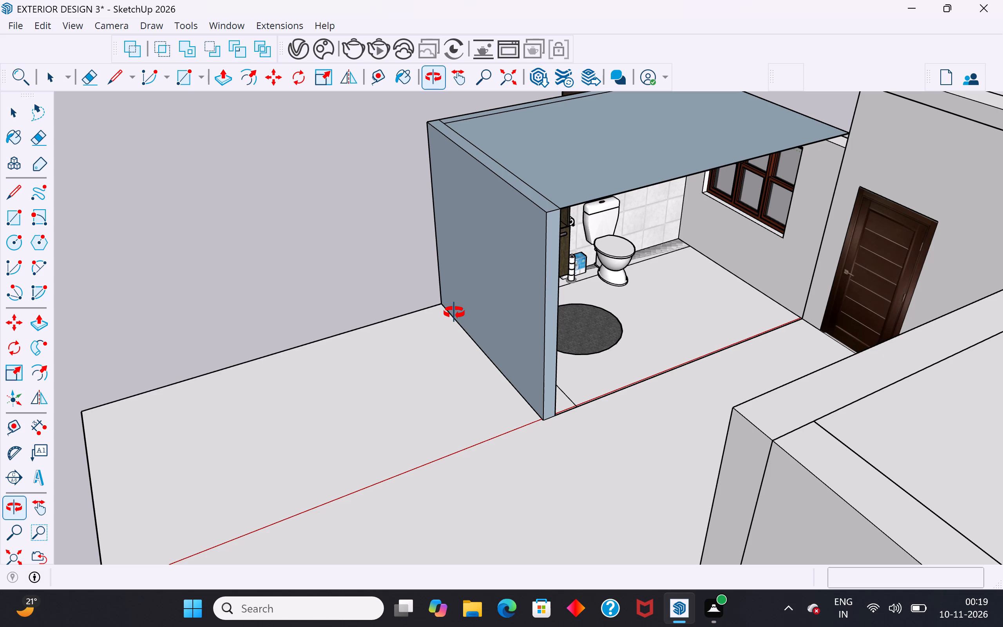
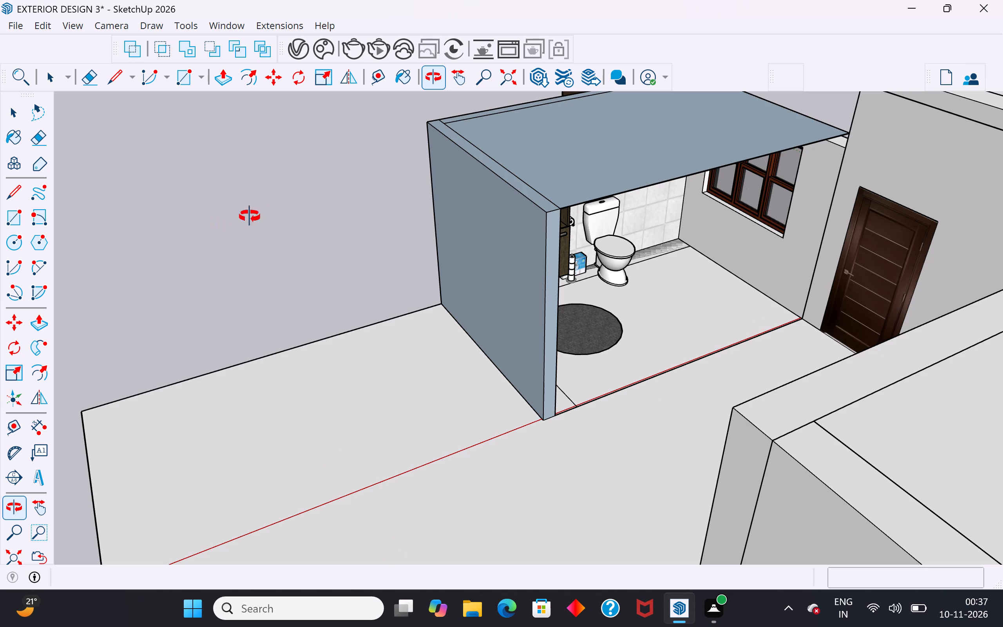
Close the modelling program, saving the changes to EXTERIOR DESIGN 3.
{"action": "left_click", "coordinate": [981, 12]}
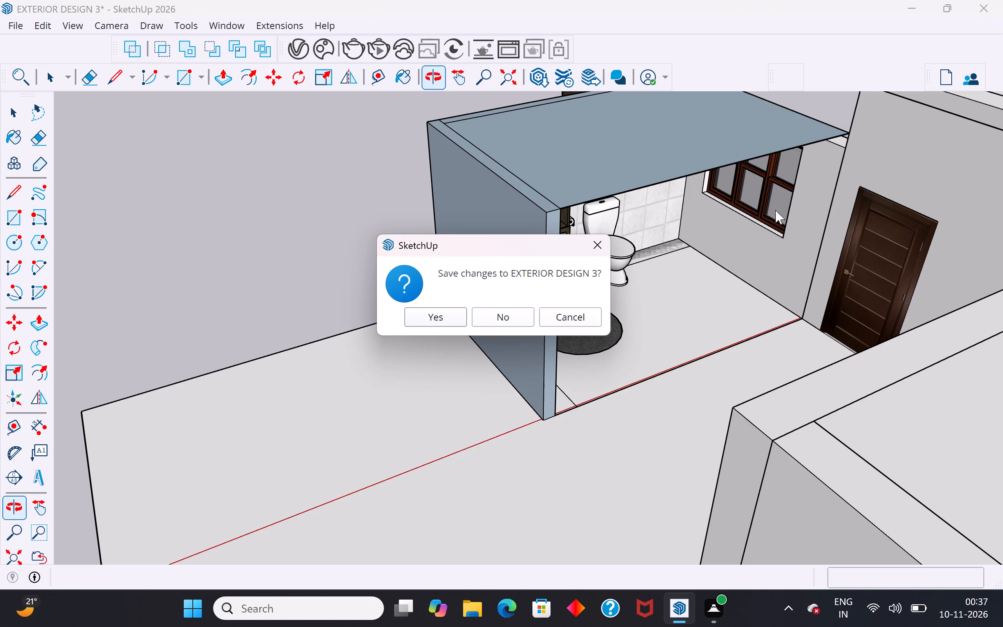
{"action": "left_click", "coordinate": [444, 310]}
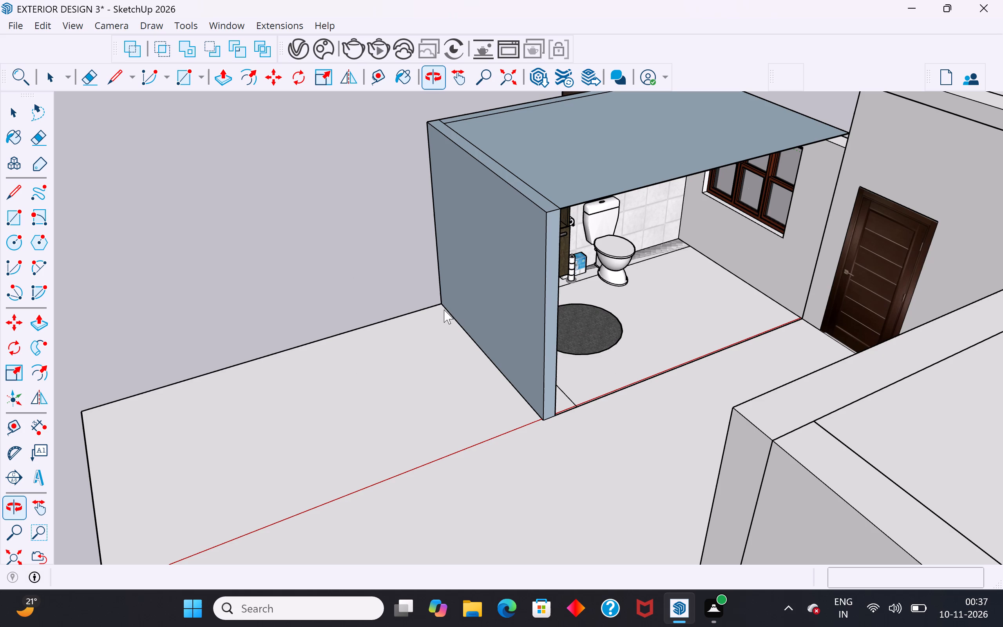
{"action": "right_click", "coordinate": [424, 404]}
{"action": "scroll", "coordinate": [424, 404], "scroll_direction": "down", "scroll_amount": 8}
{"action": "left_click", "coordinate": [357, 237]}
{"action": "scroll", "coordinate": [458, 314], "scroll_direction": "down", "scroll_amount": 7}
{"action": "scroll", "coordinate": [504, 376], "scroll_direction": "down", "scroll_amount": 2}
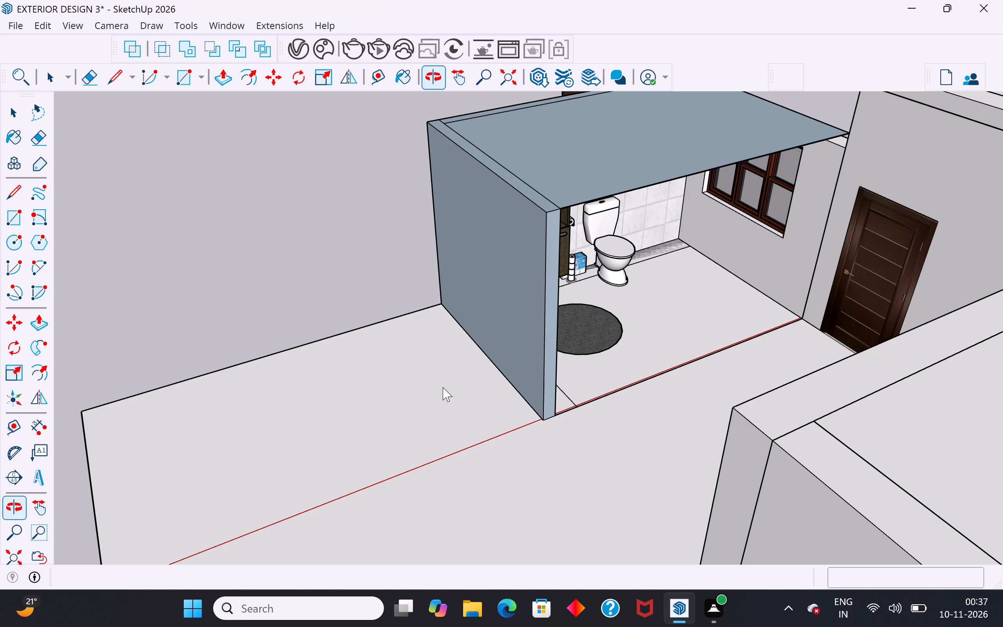
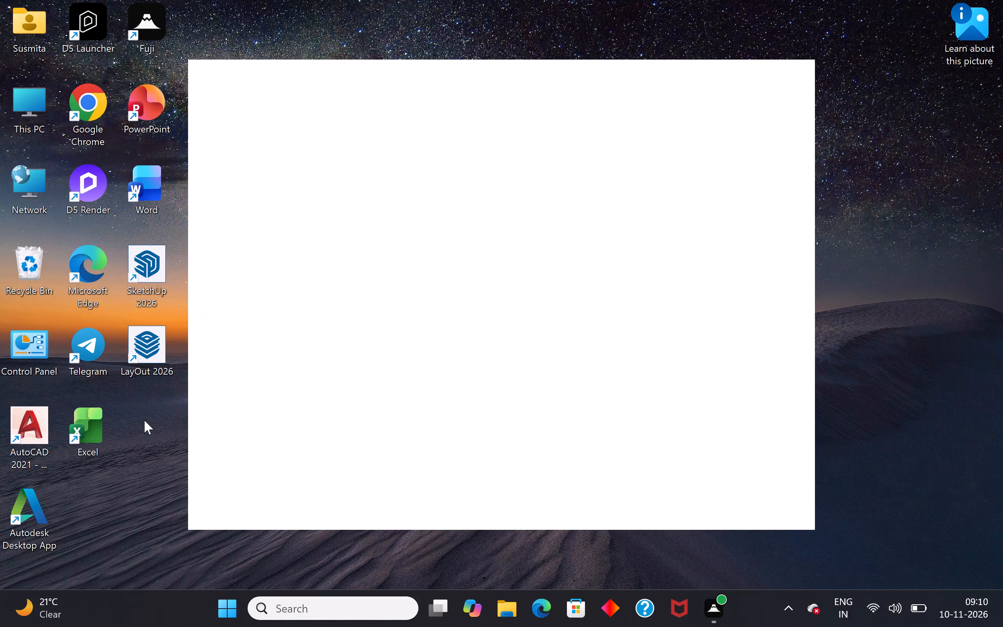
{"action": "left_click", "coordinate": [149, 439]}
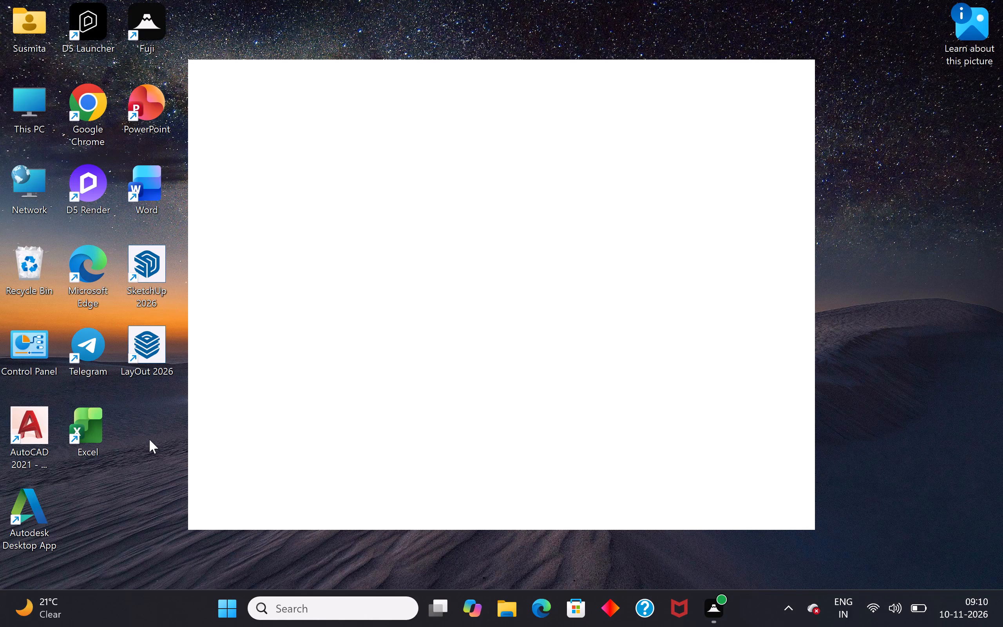
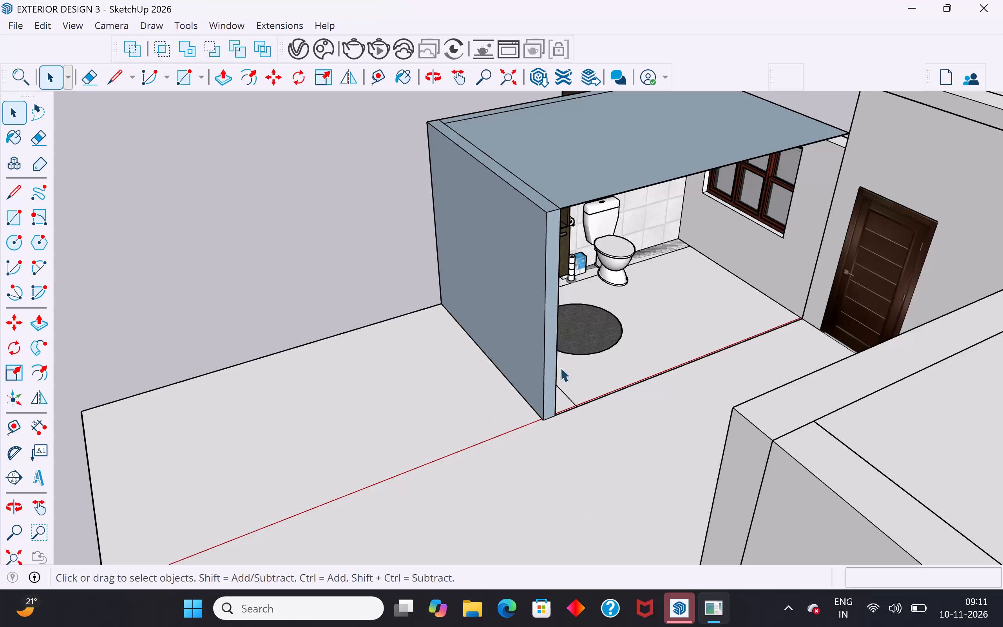
Dismiss the D5 Lite new version notice and the extension update notification.
{"action": "scroll", "coordinate": [619, 334], "scroll_direction": "down", "scroll_amount": 3}
{"action": "middle_click_drag", "start_coordinate": [619, 334], "coordinate": [489, 294]}
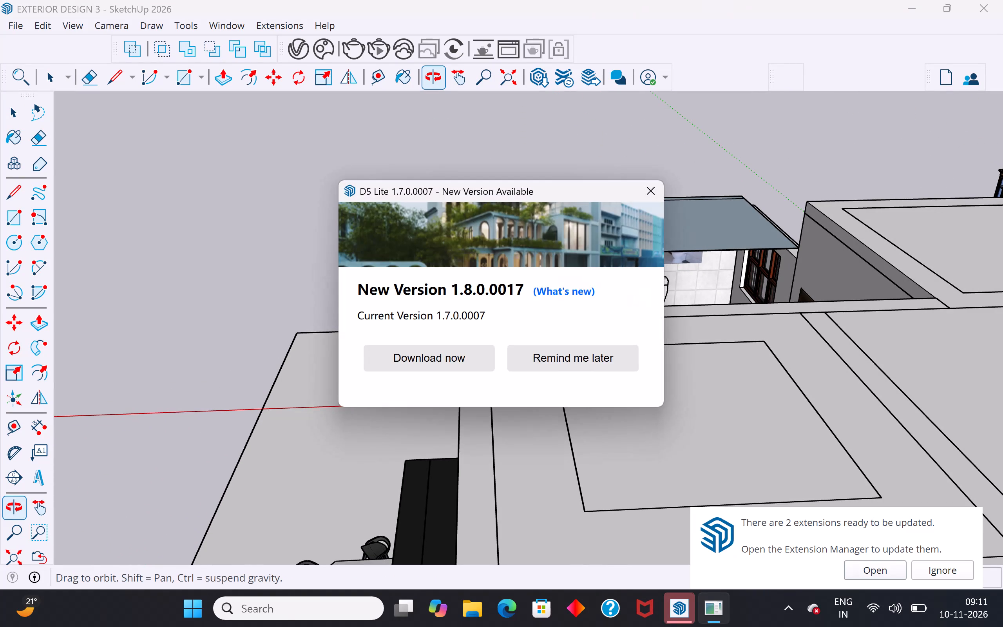
{"action": "middle_click_drag", "start_coordinate": [489, 294], "coordinate": [492, 296]}
{"action": "left_click", "coordinate": [650, 192]}
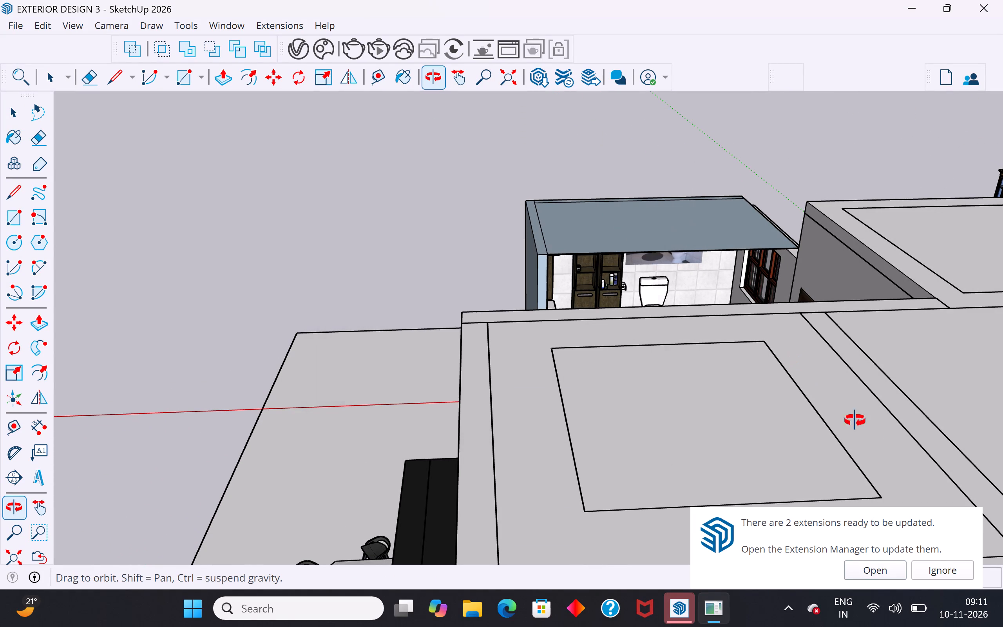
{"action": "left_click", "coordinate": [946, 571]}
Explode the bathroom component that contains the tiled wall, toilet, cabinets and reference picture.
{"action": "scroll", "coordinate": [748, 319], "scroll_direction": "up", "scroll_amount": 4}
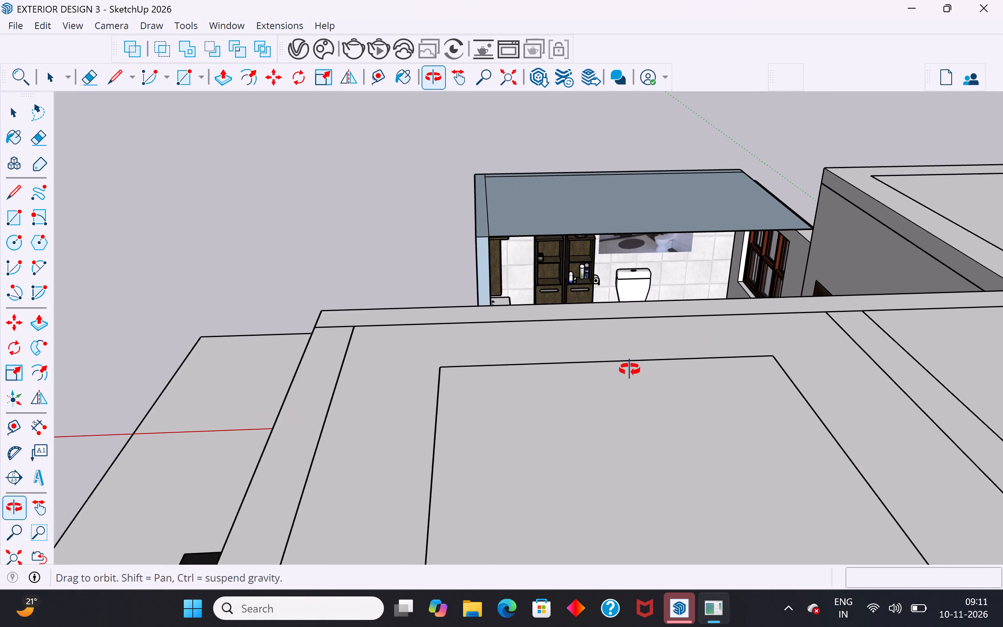
{"action": "middle_click_drag", "start_coordinate": [629, 371], "coordinate": [813, 390]}
{"action": "scroll", "coordinate": [383, 419], "scroll_direction": "up", "scroll_amount": 3}
{"action": "middle_click_drag", "start_coordinate": [410, 379], "coordinate": [422, 305]}
{"action": "scroll", "coordinate": [444, 426], "scroll_direction": "down", "scroll_amount": 4}
{"action": "middle_click_drag", "start_coordinate": [433, 418], "coordinate": [534, 455]}
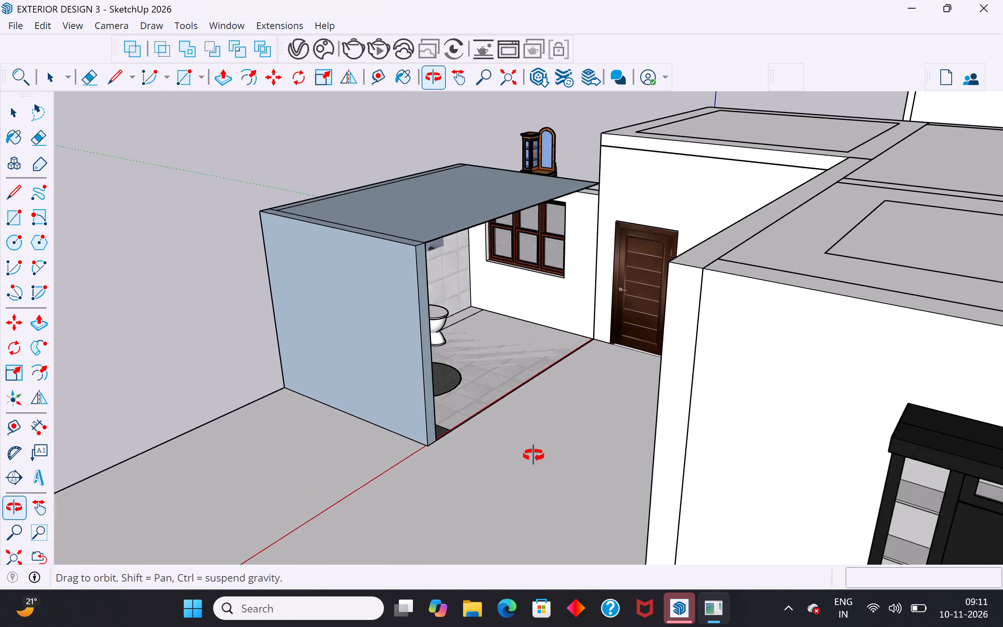
{"action": "middle_click_drag", "start_coordinate": [534, 455], "coordinate": [545, 384]}
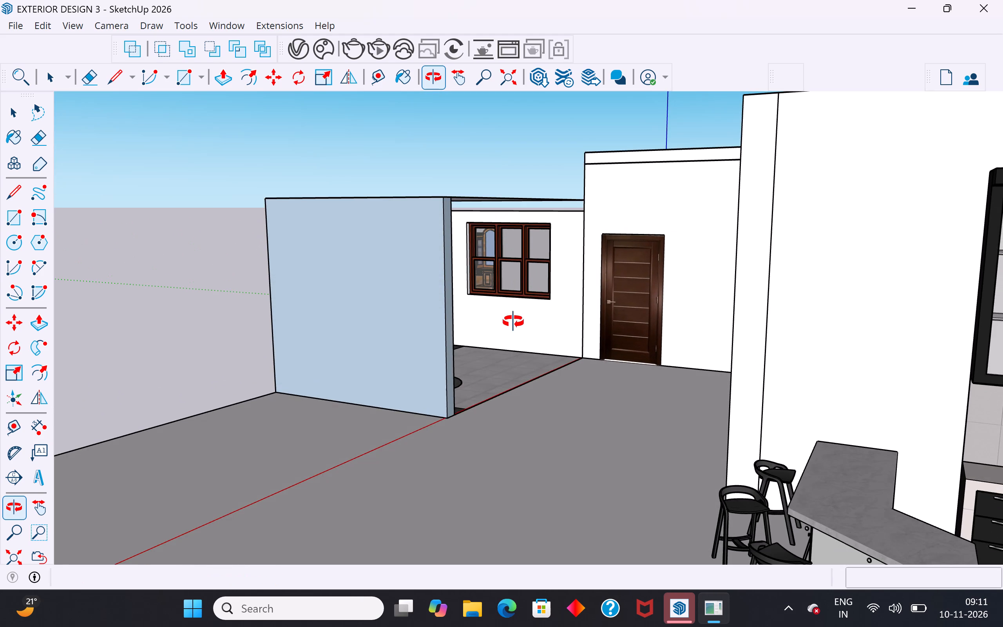
{"action": "scroll", "coordinate": [513, 306], "scroll_direction": "up", "scroll_amount": 4}
{"action": "middle_click_drag", "start_coordinate": [549, 324], "coordinate": [514, 328]}
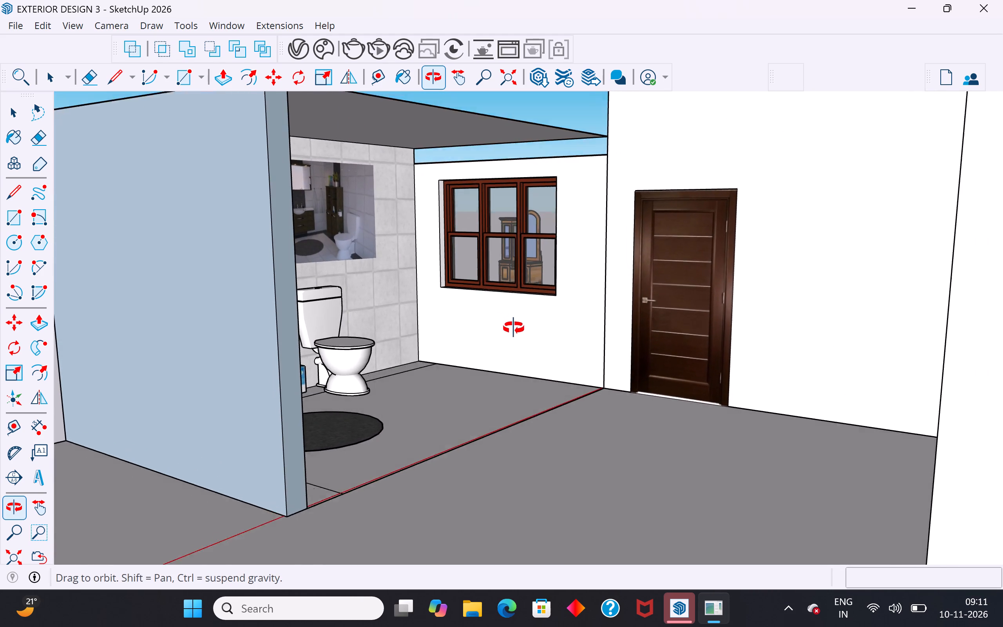
{"action": "middle_click_drag", "start_coordinate": [514, 328], "coordinate": [502, 355]}
{"action": "scroll", "coordinate": [371, 244], "scroll_direction": "up", "scroll_amount": 7}
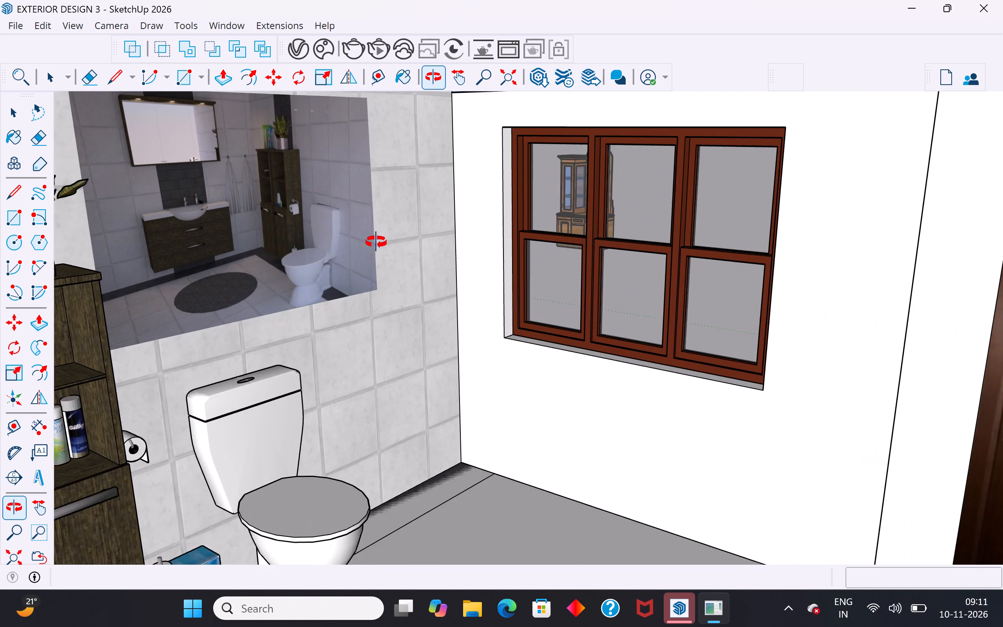
{"action": "middle_click_drag", "start_coordinate": [357, 254], "coordinate": [302, 261]}
{"action": "scroll", "coordinate": [584, 367], "scroll_direction": "down", "scroll_amount": 5}
{"action": "middle_click_drag", "start_coordinate": [561, 362], "coordinate": [503, 308]}
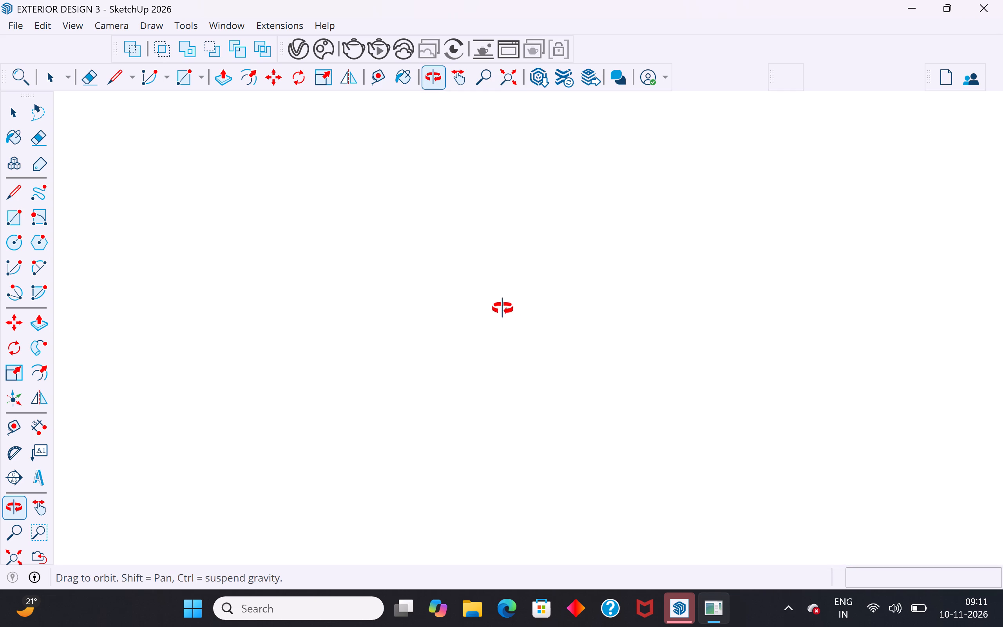
{"action": "middle_click_drag", "start_coordinate": [503, 308], "coordinate": [559, 344]}
{"action": "scroll", "coordinate": [264, 233], "scroll_direction": "up", "scroll_amount": 6}
{"action": "middle_click_drag", "start_coordinate": [550, 256], "coordinate": [480, 226]}
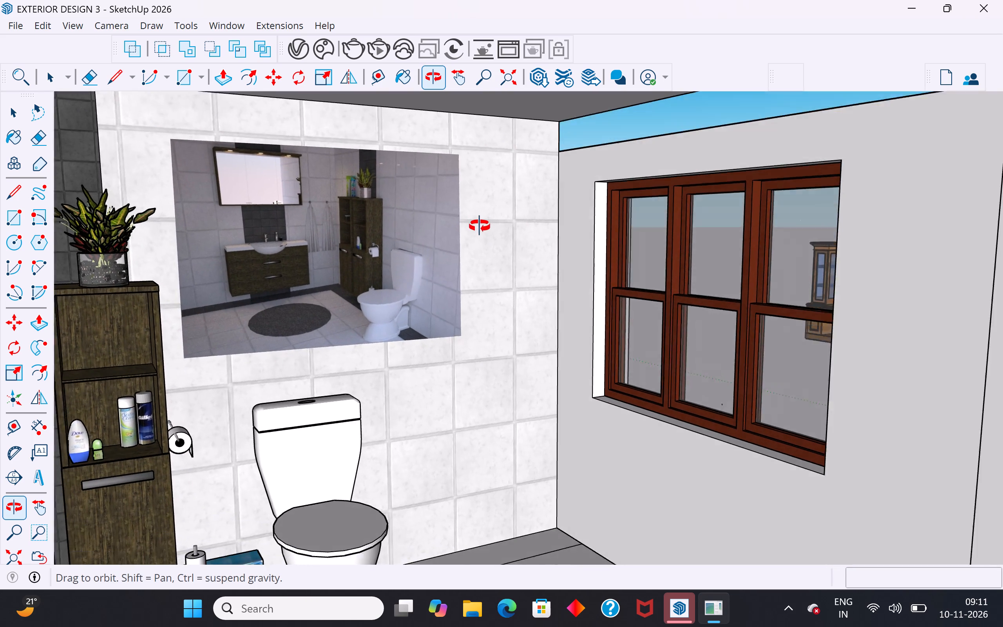
{"action": "middle_click_drag", "start_coordinate": [480, 226], "coordinate": [469, 210]}
{"action": "left_click", "coordinate": [390, 251]}
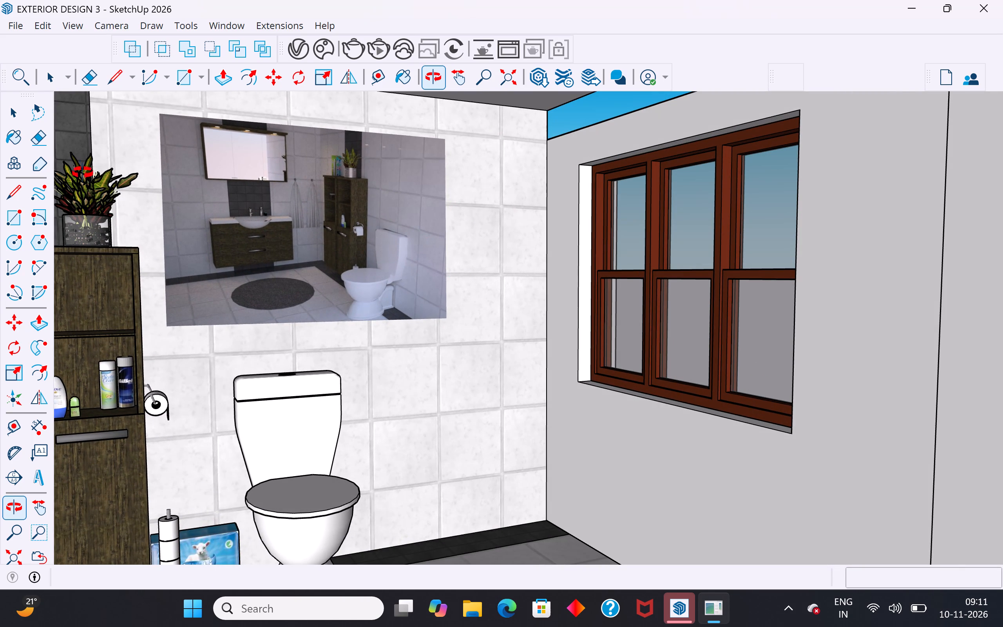
{"action": "left_click", "coordinate": [18, 122]}
{"action": "left_click", "coordinate": [591, 364]}
{"action": "left_click", "coordinate": [476, 356]}
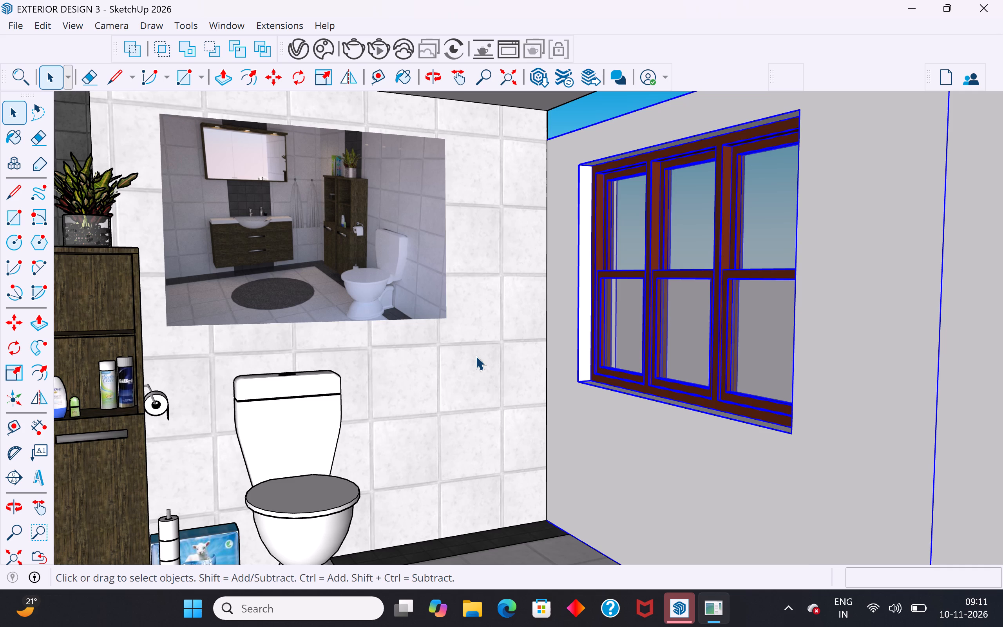
{"action": "right_click", "coordinate": [476, 356]}
{"action": "left_click", "coordinate": [578, 134]}
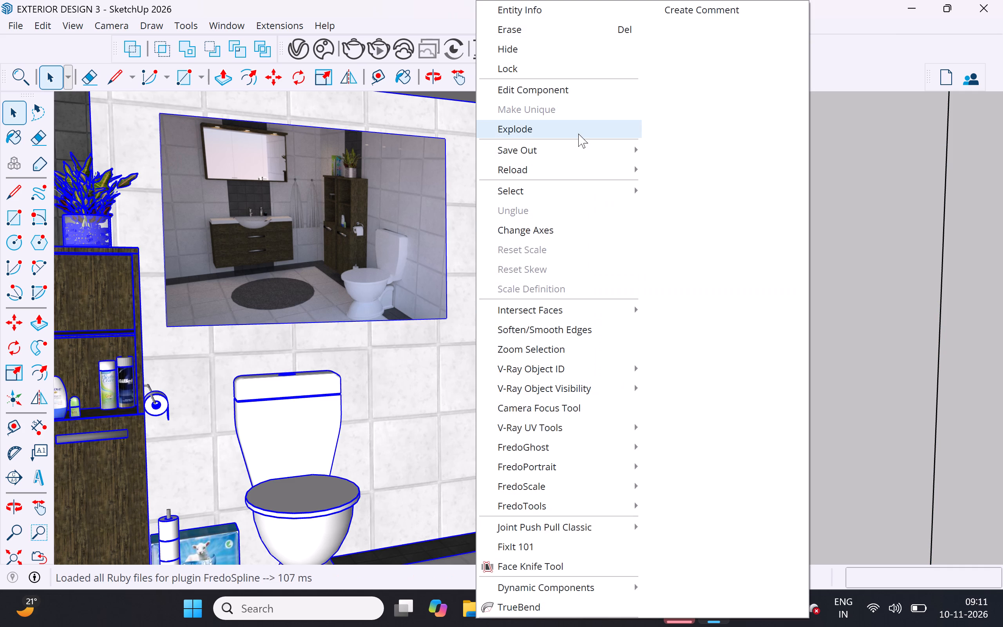
Delete the bathroom reference picture from the tiled wall above the toilet.
{"action": "left_click", "coordinate": [400, 286]}
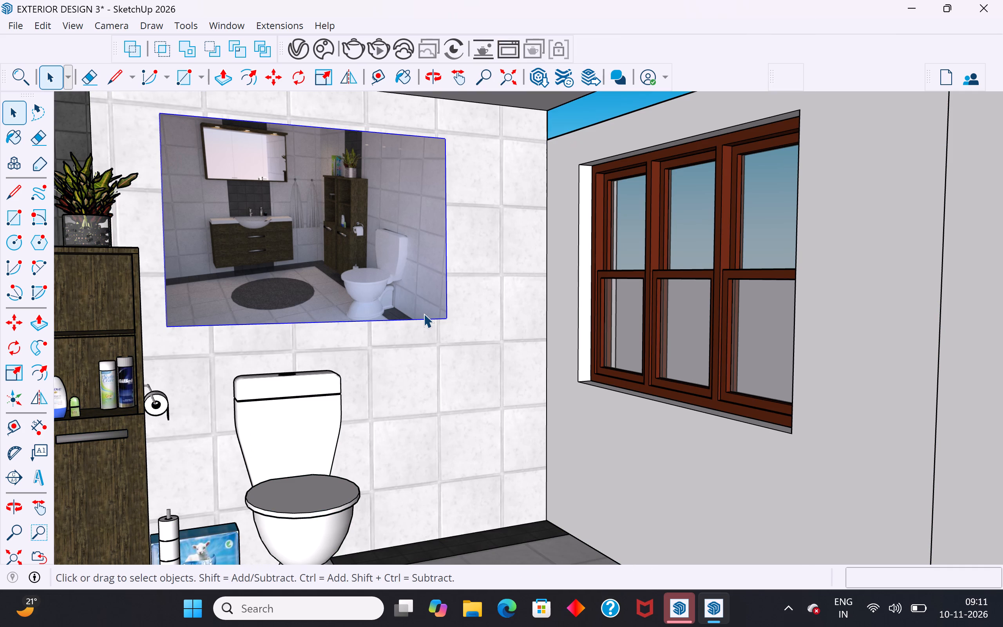
{"action": "key", "text": "Delete"}
Examine the bathroom interior around the toilet, cabinets, tiled wall and window.
{"action": "scroll", "coordinate": [473, 320], "scroll_direction": "down", "scroll_amount": 5}
{"action": "middle_click_drag", "start_coordinate": [441, 310], "coordinate": [570, 352]}
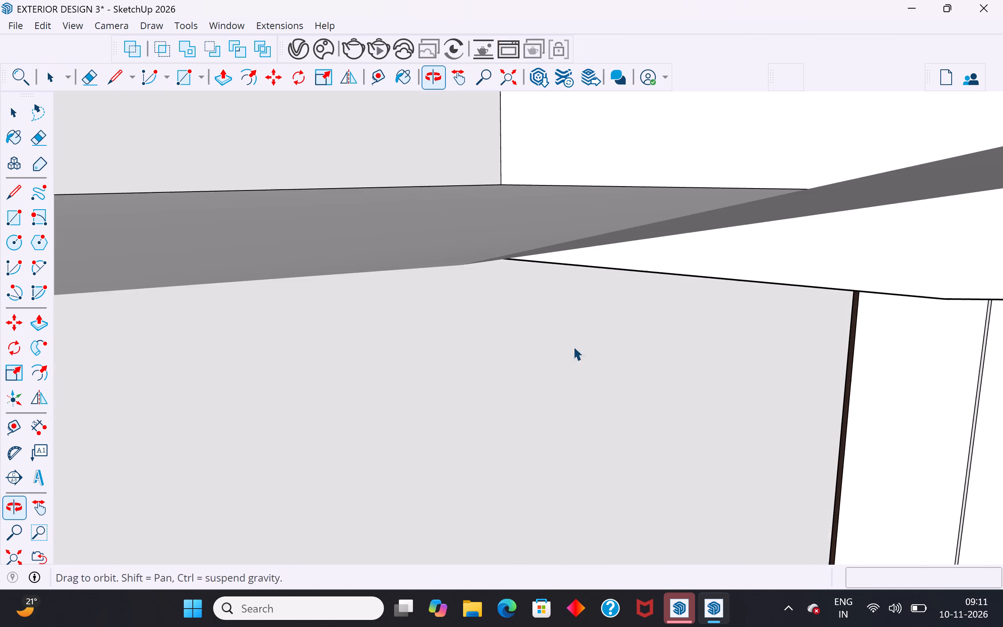
{"action": "scroll", "coordinate": [582, 330], "scroll_direction": "down", "scroll_amount": 20}
{"action": "scroll", "coordinate": [582, 330], "scroll_direction": "down", "scroll_amount": 16}
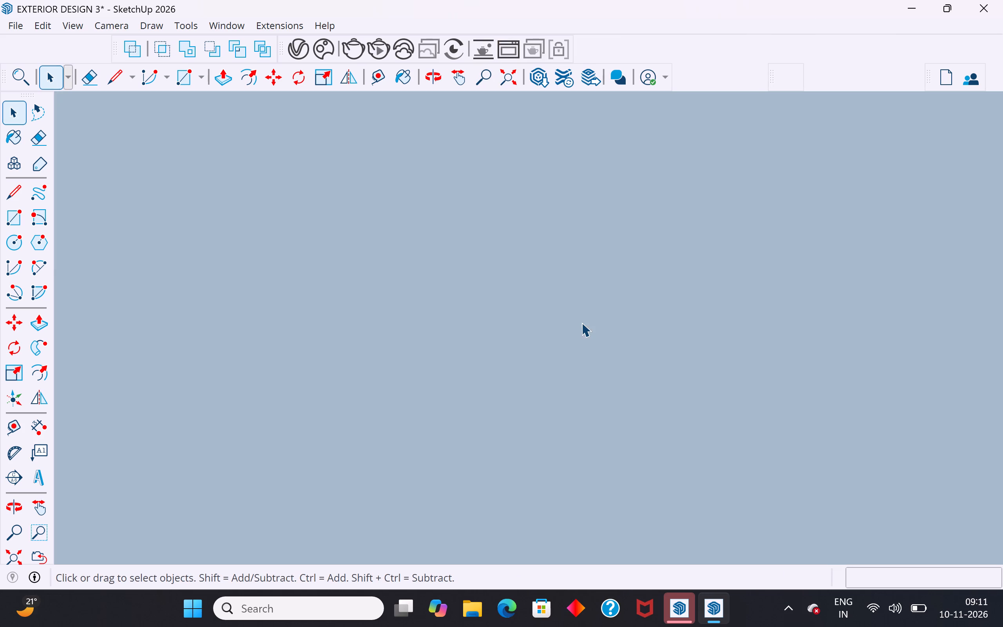
{"action": "scroll", "coordinate": [581, 323], "scroll_direction": "down", "scroll_amount": 20}
{"action": "scroll", "coordinate": [581, 323], "scroll_direction": "down", "scroll_amount": 8}
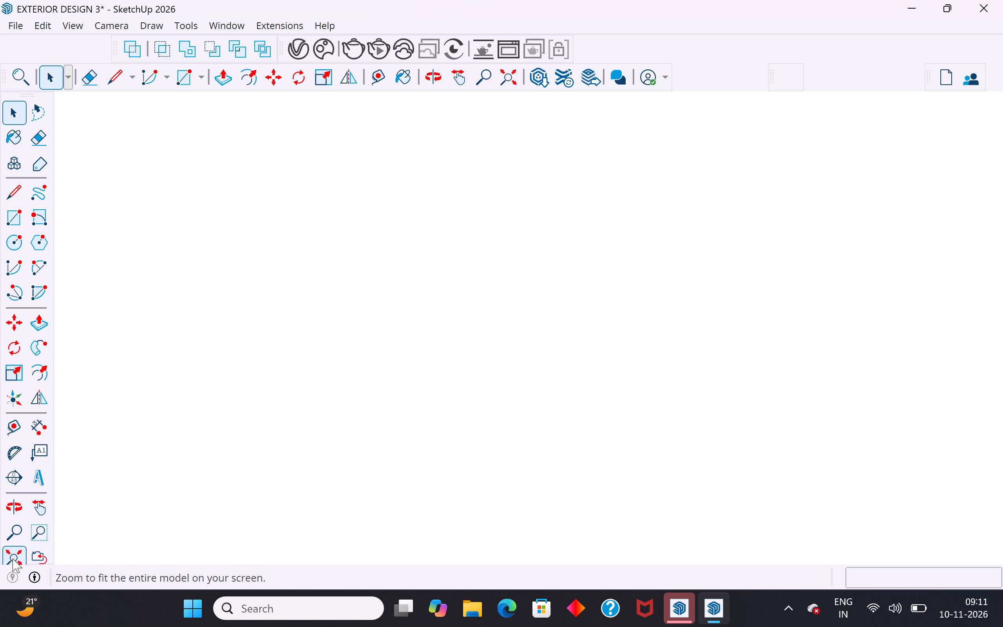
{"action": "left_click", "coordinate": [13, 558]}
{"action": "left_click", "coordinate": [404, 328]}
{"action": "scroll", "coordinate": [382, 227], "scroll_direction": "up", "scroll_amount": 4}
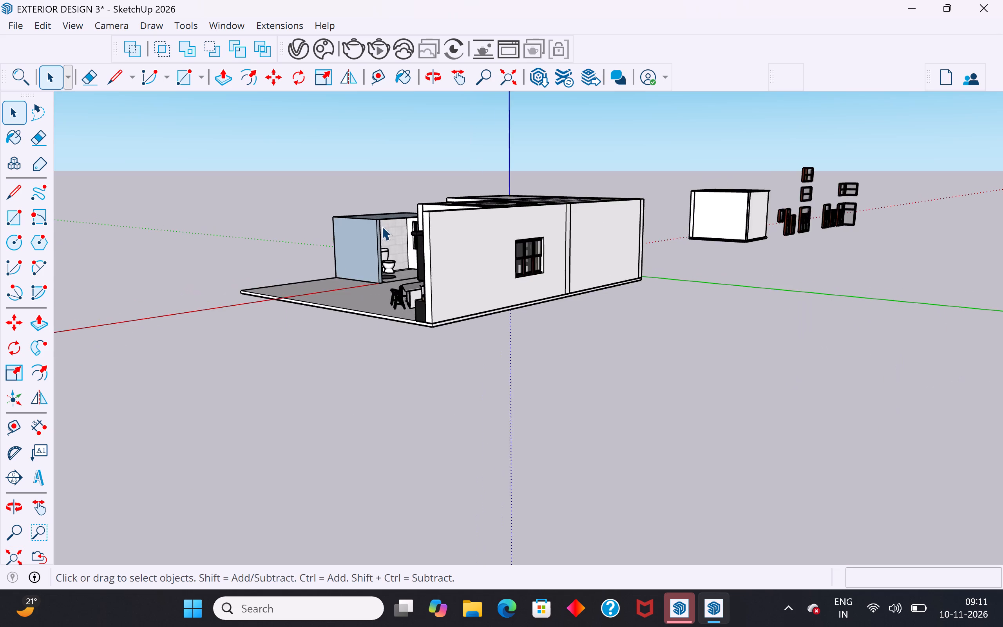
{"action": "scroll", "coordinate": [382, 226], "scroll_direction": "up", "scroll_amount": 15}
{"action": "middle_click_drag", "start_coordinate": [404, 228], "coordinate": [389, 231]}
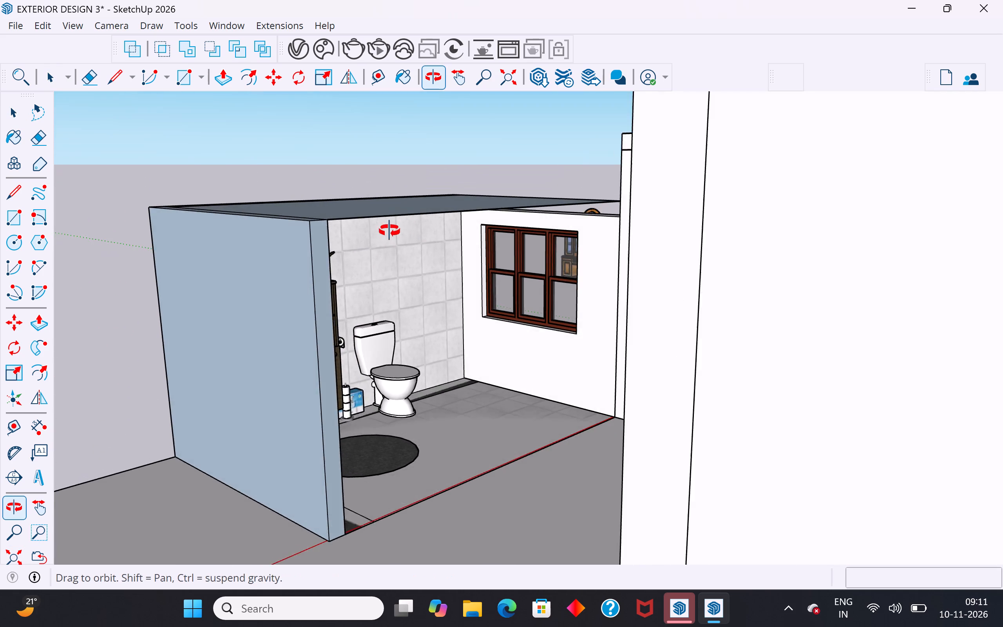
{"action": "middle_click_drag", "start_coordinate": [389, 231], "coordinate": [391, 232]}
{"action": "scroll", "coordinate": [390, 204], "scroll_direction": "up", "scroll_amount": 4}
{"action": "scroll", "coordinate": [468, 210], "scroll_direction": "down", "scroll_amount": 3}
{"action": "middle_click_drag", "start_coordinate": [493, 230], "coordinate": [462, 230]}
{"action": "scroll", "coordinate": [459, 342], "scroll_direction": "up", "scroll_amount": 3}
{"action": "middle_click_drag", "start_coordinate": [498, 369], "coordinate": [432, 396]}
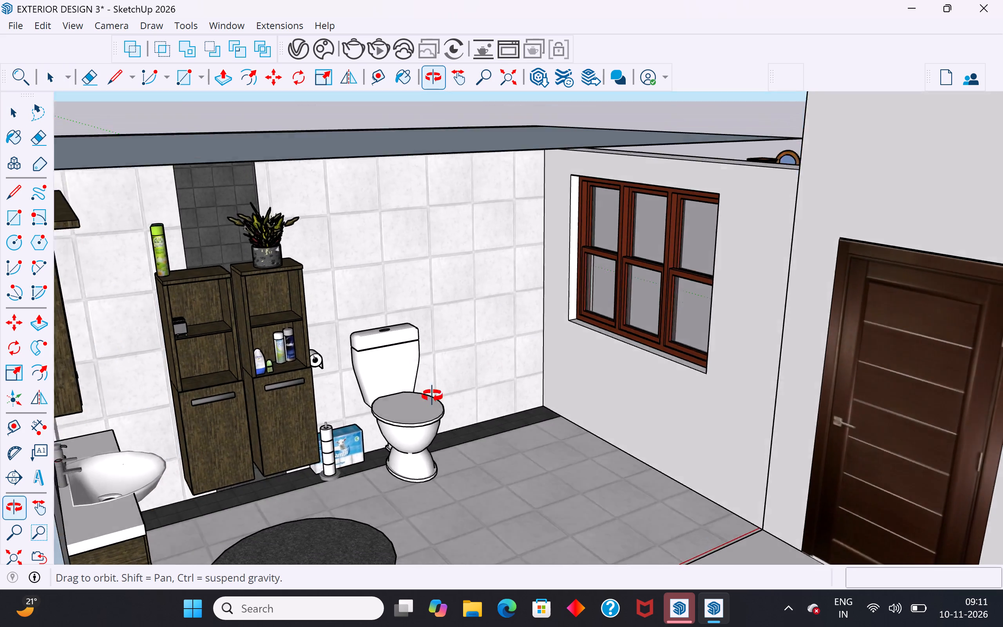
{"action": "middle_click_drag", "start_coordinate": [432, 396], "coordinate": [407, 386]}
{"action": "scroll", "coordinate": [263, 370], "scroll_direction": "up", "scroll_amount": 4}
{"action": "middle_click_drag", "start_coordinate": [384, 377], "coordinate": [313, 382]}
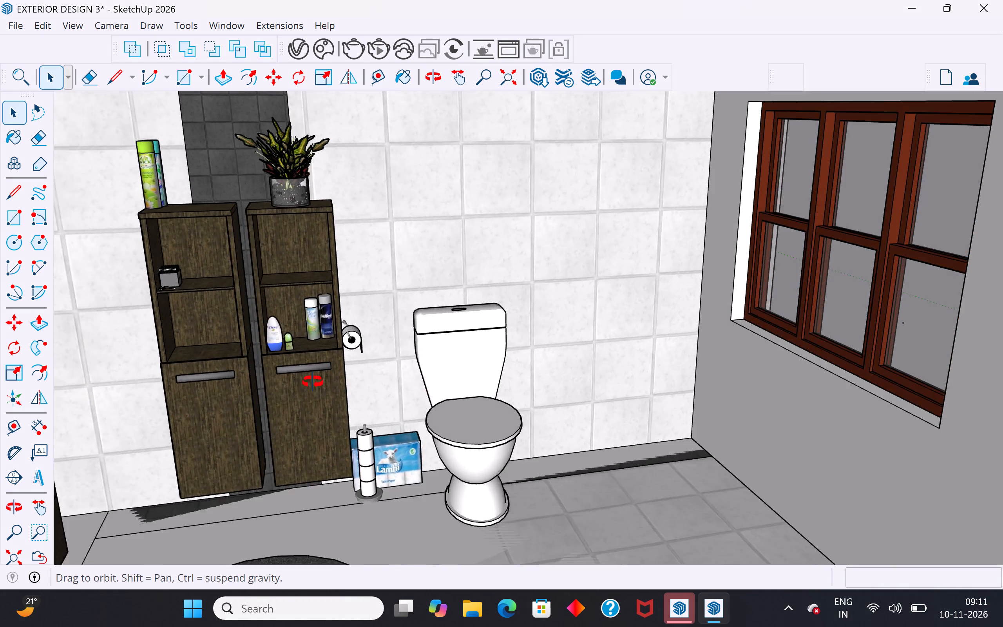
{"action": "middle_click_drag", "start_coordinate": [313, 382], "coordinate": [180, 388]}
Examine the whole house from outside, focusing on the floor slab around the bathroom box and open kitchen.
{"action": "scroll", "coordinate": [400, 336], "scroll_direction": "down", "scroll_amount": 1}
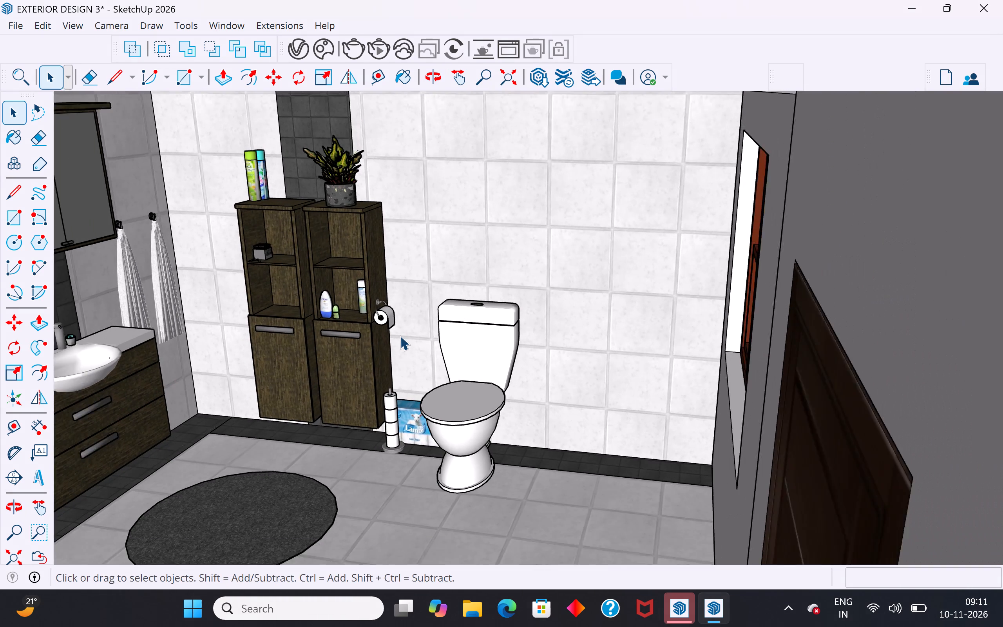
{"action": "scroll", "coordinate": [400, 336], "scroll_direction": "down", "scroll_amount": 1}
{"action": "scroll", "coordinate": [444, 352], "scroll_direction": "down", "scroll_amount": 5}
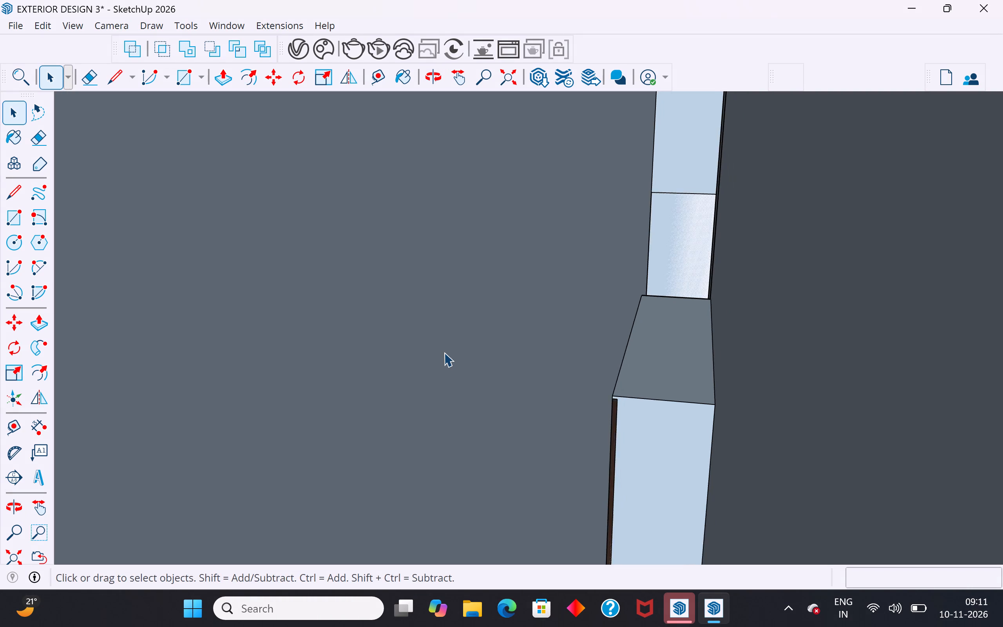
{"action": "scroll", "coordinate": [639, 361], "scroll_direction": "down", "scroll_amount": 20}
{"action": "scroll", "coordinate": [639, 361], "scroll_direction": "down", "scroll_amount": 3}
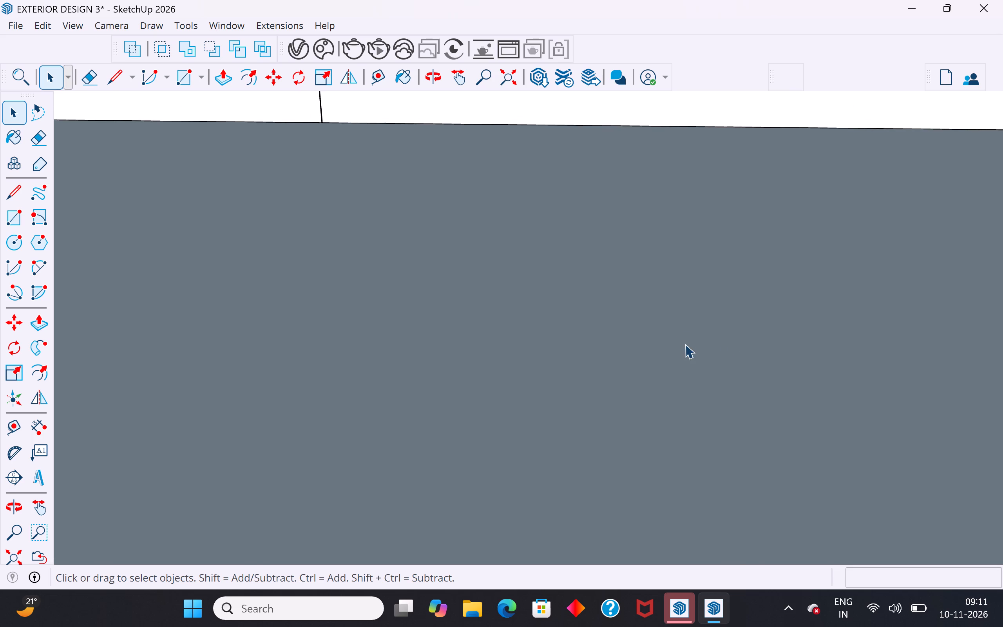
{"action": "middle_click_drag", "start_coordinate": [685, 344], "coordinate": [823, 377]}
{"action": "scroll", "coordinate": [804, 352], "scroll_direction": "down", "scroll_amount": 12}
{"action": "scroll", "coordinate": [706, 437], "scroll_direction": "down", "scroll_amount": 12}
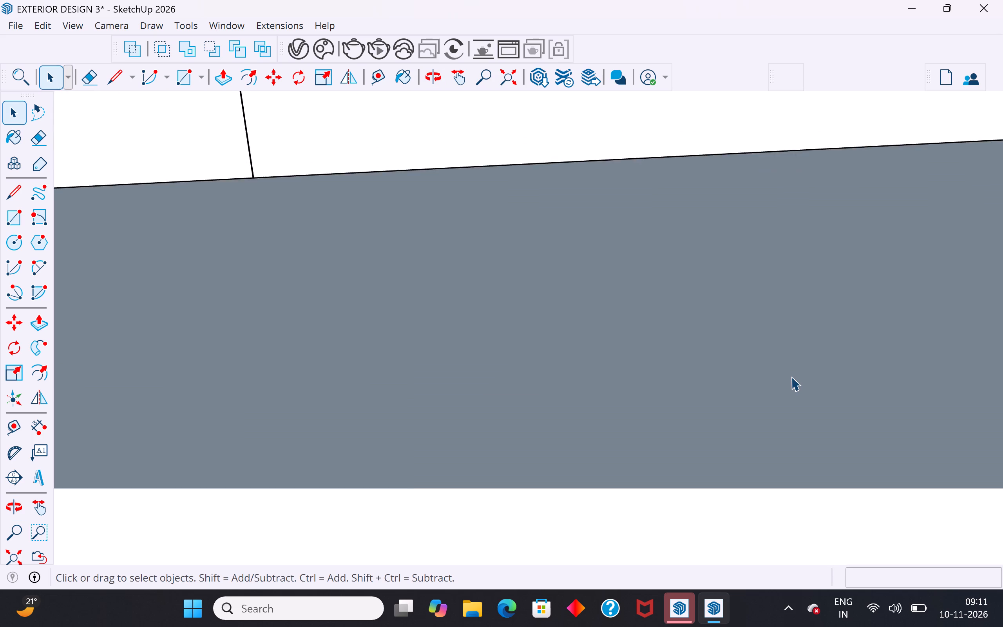
{"action": "scroll", "coordinate": [791, 377], "scroll_direction": "down", "scroll_amount": 20}
{"action": "scroll", "coordinate": [791, 377], "scroll_direction": "down", "scroll_amount": 13}
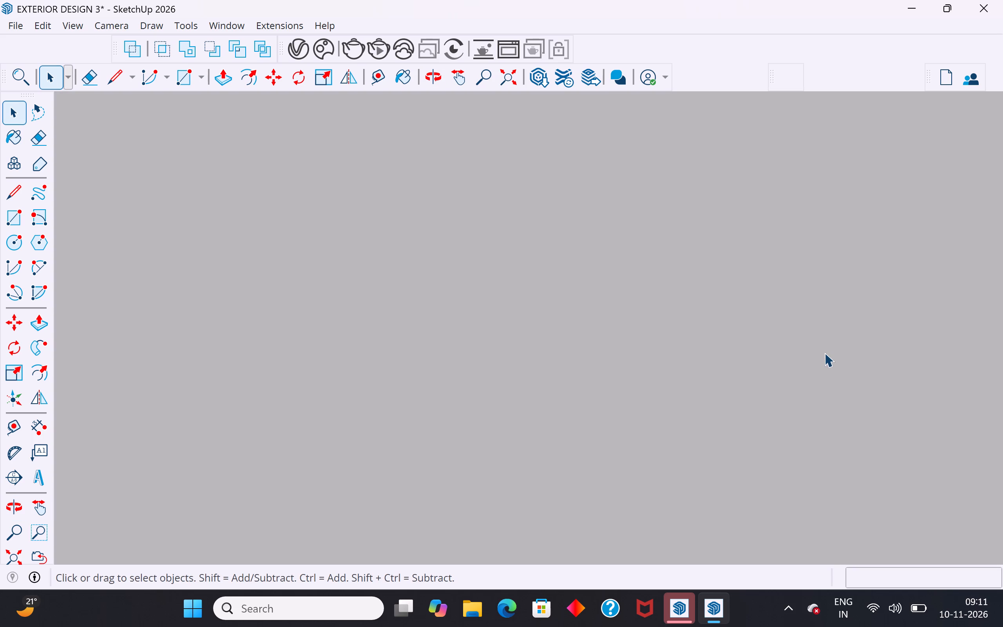
{"action": "scroll", "coordinate": [824, 353], "scroll_direction": "down", "scroll_amount": 4}
{"action": "left_click", "coordinate": [14, 555]}
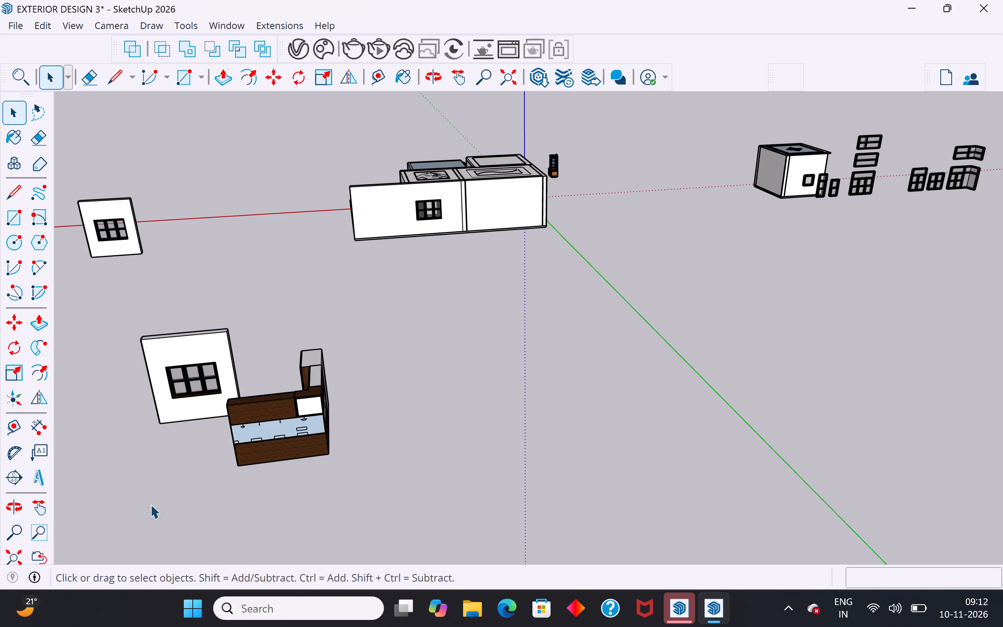
{"action": "scroll", "coordinate": [410, 318], "scroll_direction": "up", "scroll_amount": 6}
{"action": "middle_click_drag", "start_coordinate": [492, 326], "coordinate": [552, 345]}
{"action": "scroll", "coordinate": [620, 428], "scroll_direction": "down", "scroll_amount": 3}
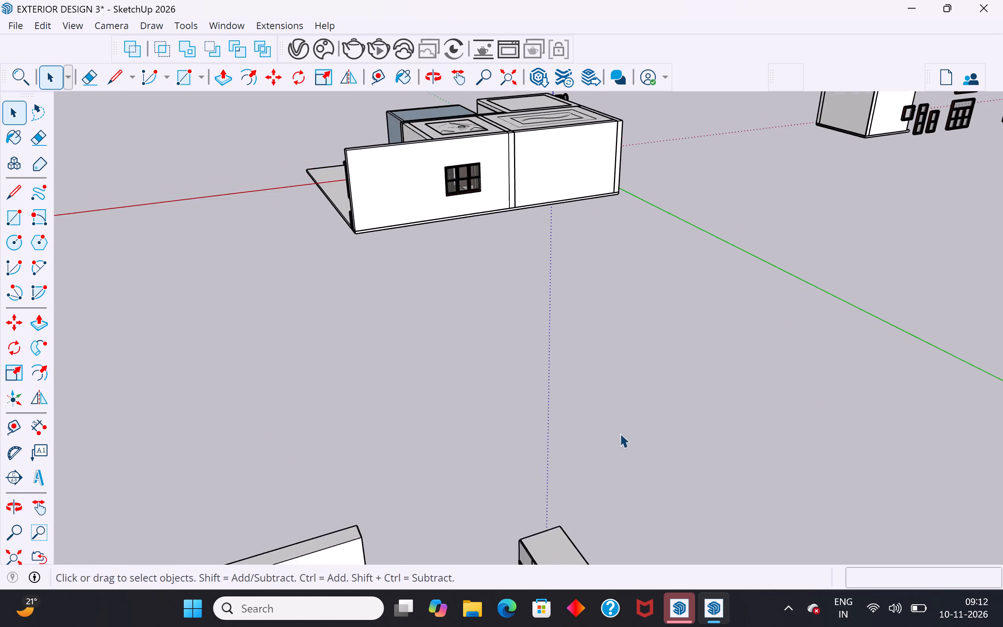
{"action": "scroll", "coordinate": [620, 433], "scroll_direction": "down", "scroll_amount": 2}
{"action": "scroll", "coordinate": [415, 179], "scroll_direction": "up", "scroll_amount": 14}
{"action": "middle_click_drag", "start_coordinate": [462, 188], "coordinate": [583, 184]}
{"action": "scroll", "coordinate": [583, 184], "scroll_direction": "up", "scroll_amount": 3}
{"action": "scroll", "coordinate": [583, 229], "scroll_direction": "down", "scroll_amount": 7}
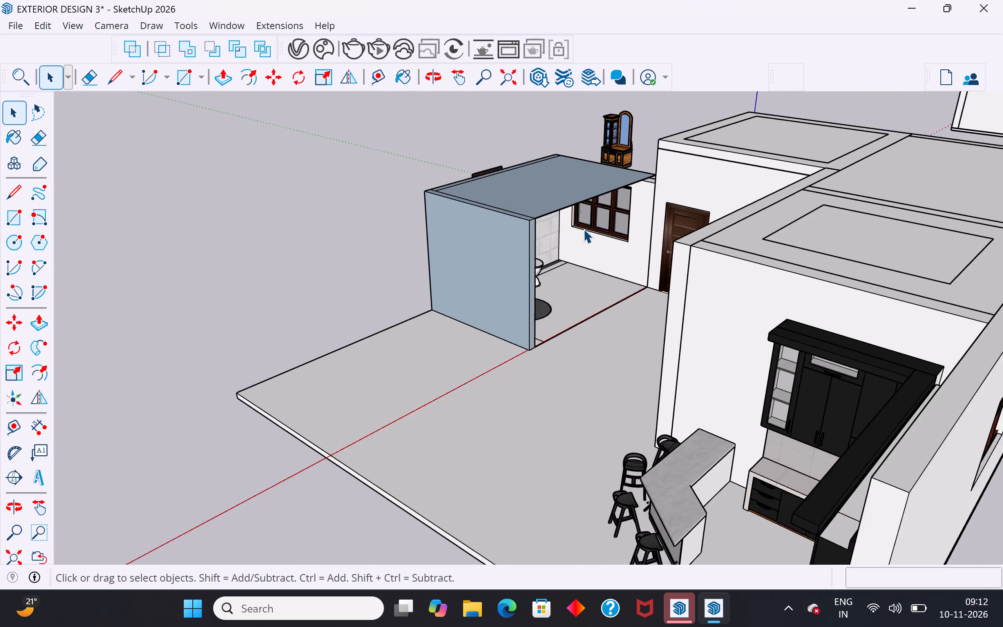
{"action": "scroll", "coordinate": [583, 229], "scroll_direction": "down", "scroll_amount": 2}
{"action": "middle_click_drag", "start_coordinate": [507, 334], "coordinate": [823, 383]}
{"action": "scroll", "coordinate": [593, 317], "scroll_direction": "up", "scroll_amount": 4}
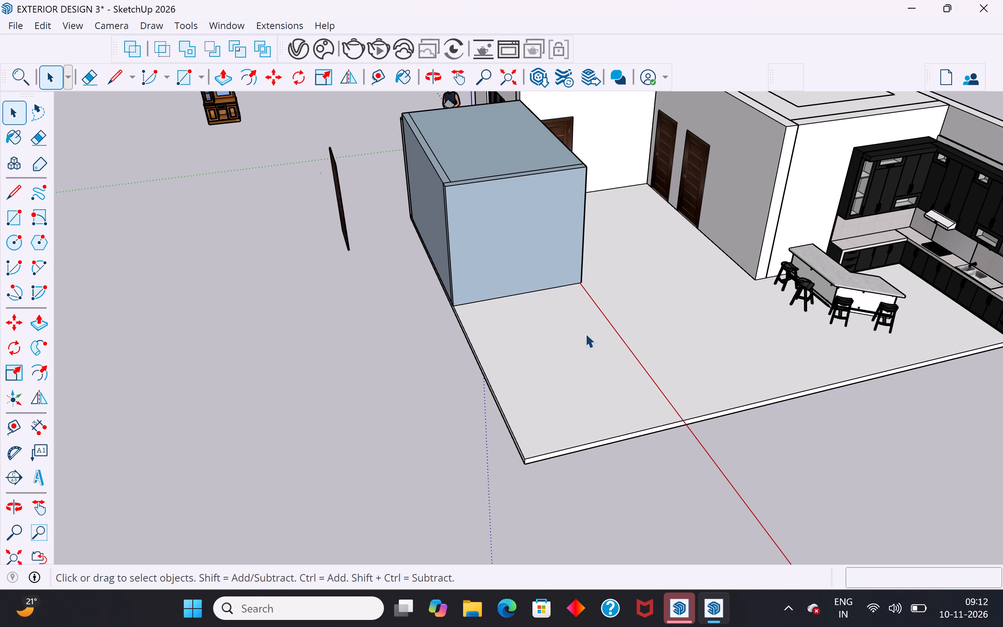
{"action": "middle_click_drag", "start_coordinate": [655, 344], "coordinate": [442, 303]}
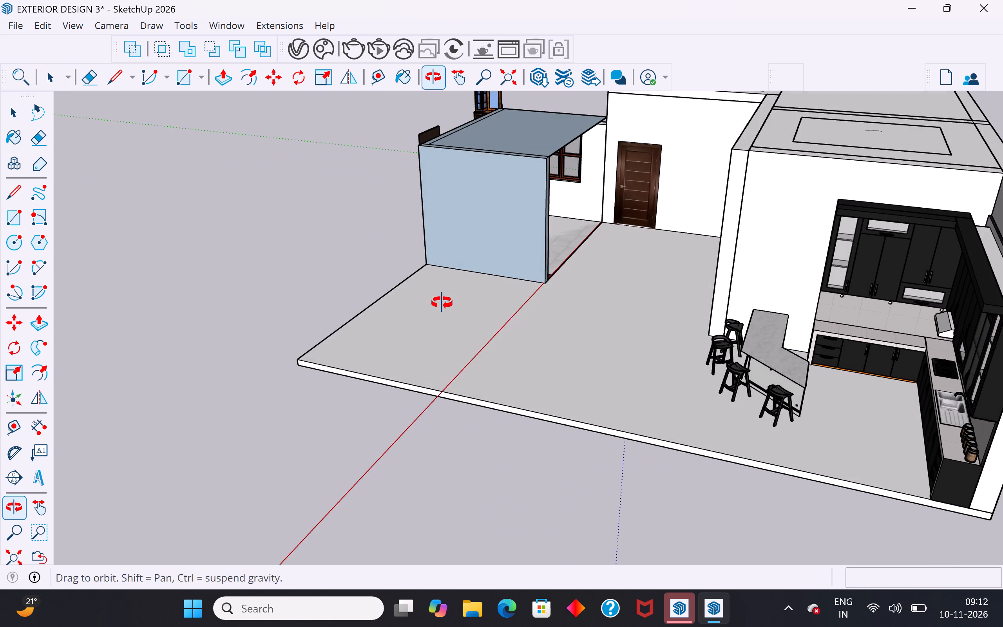
{"action": "middle_click_drag", "start_coordinate": [442, 303], "coordinate": [454, 308]}
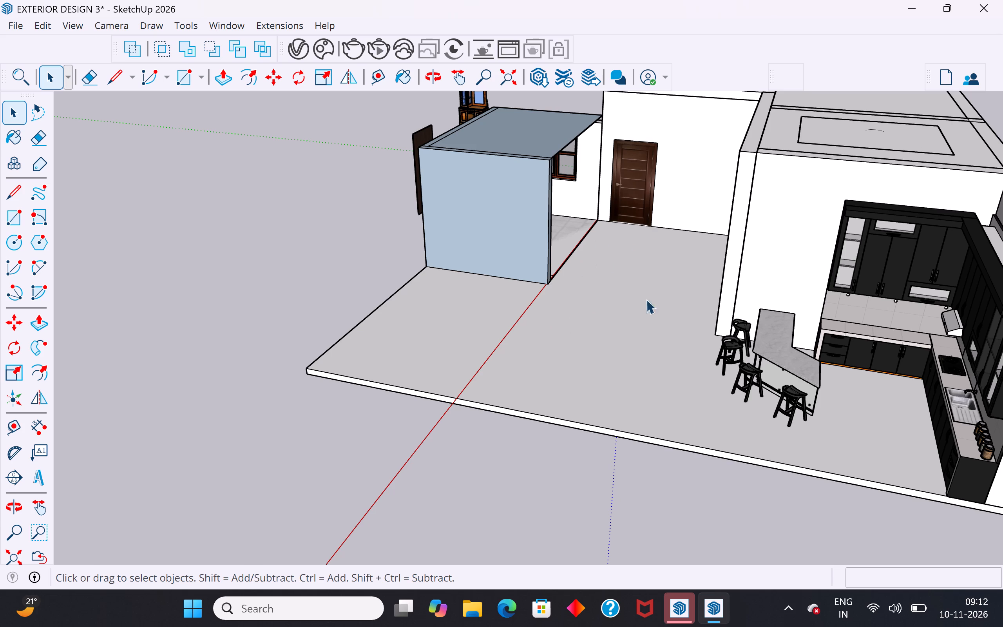
{"action": "middle_click_drag", "start_coordinate": [726, 315], "coordinate": [699, 317]}
{"action": "middle_click", "coordinate": [592, 310]}
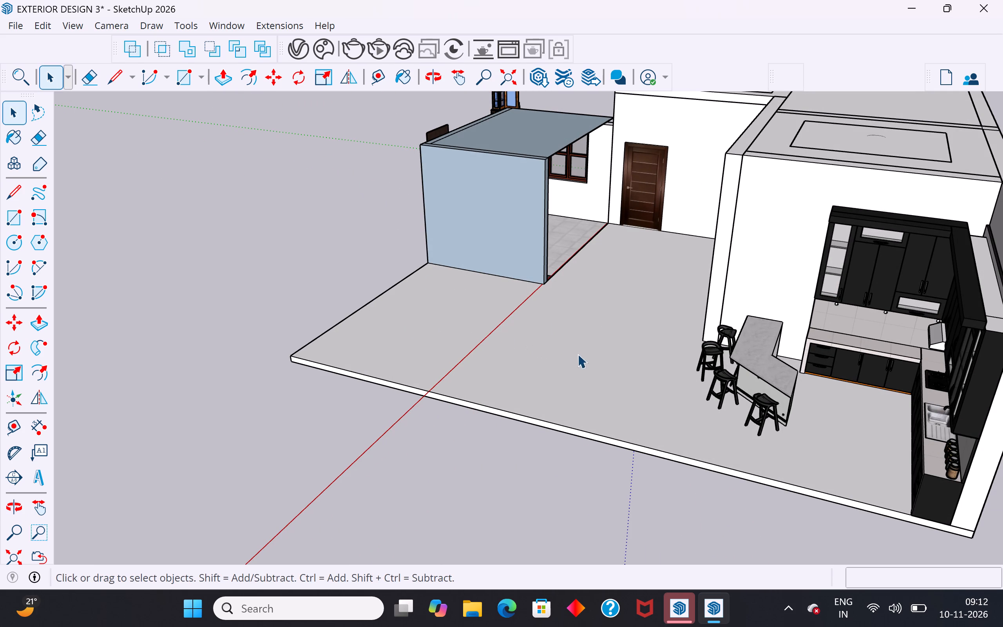
{"action": "middle_click_drag", "start_coordinate": [580, 354], "coordinate": [599, 360]}
Open the 3D Warehouse model library and make its window slightly taller.
{"action": "left_click", "coordinate": [232, 21]}
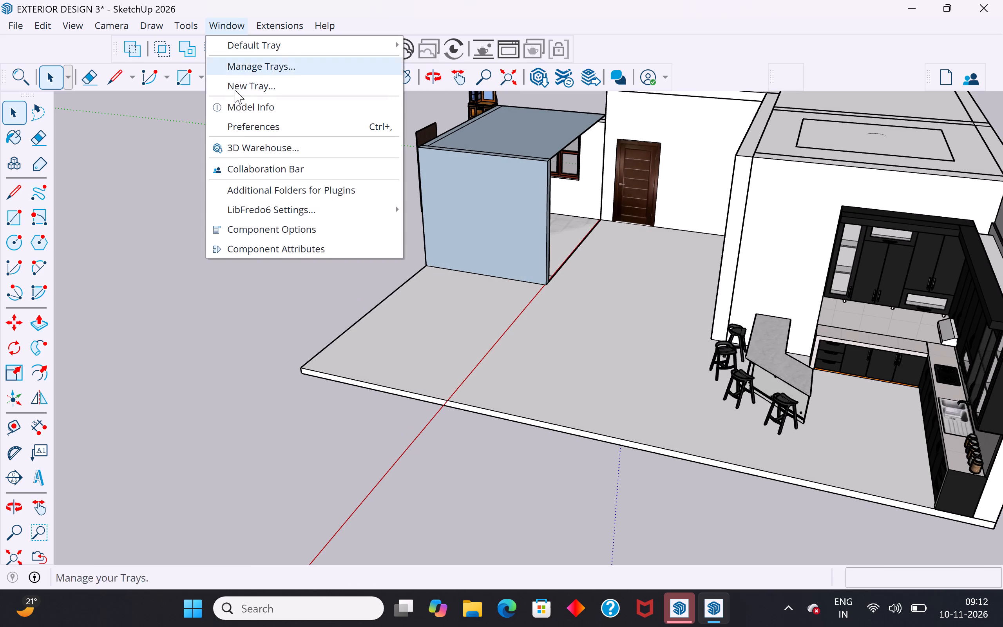
{"action": "left_click", "coordinate": [250, 149]}
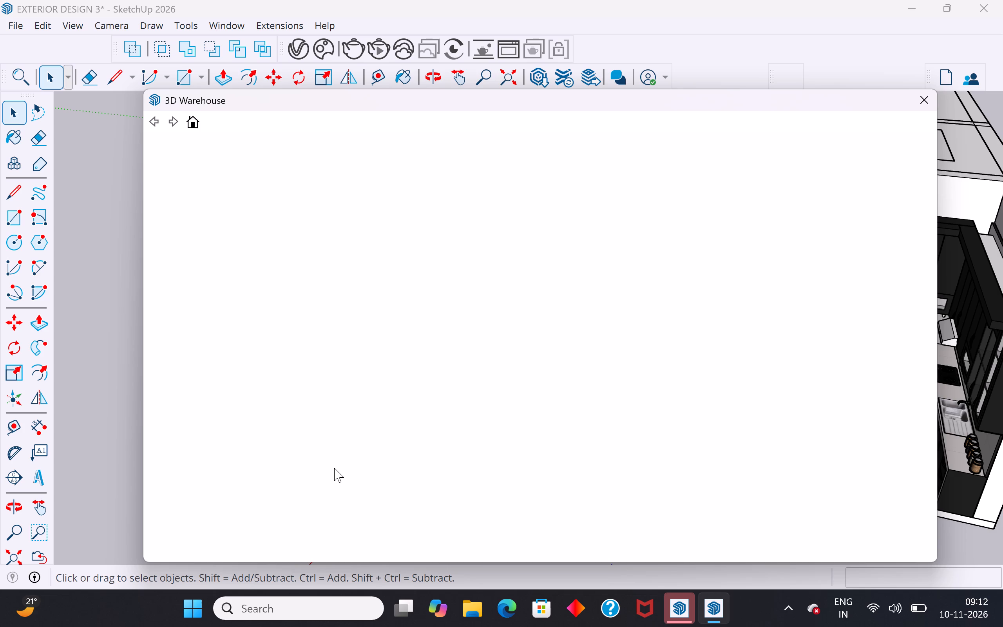
{"action": "left_click_drag", "start_coordinate": [712, 564], "coordinate": [712, 577]}
{"action": "scroll", "coordinate": [469, 525], "scroll_direction": "down", "scroll_amount": 2}
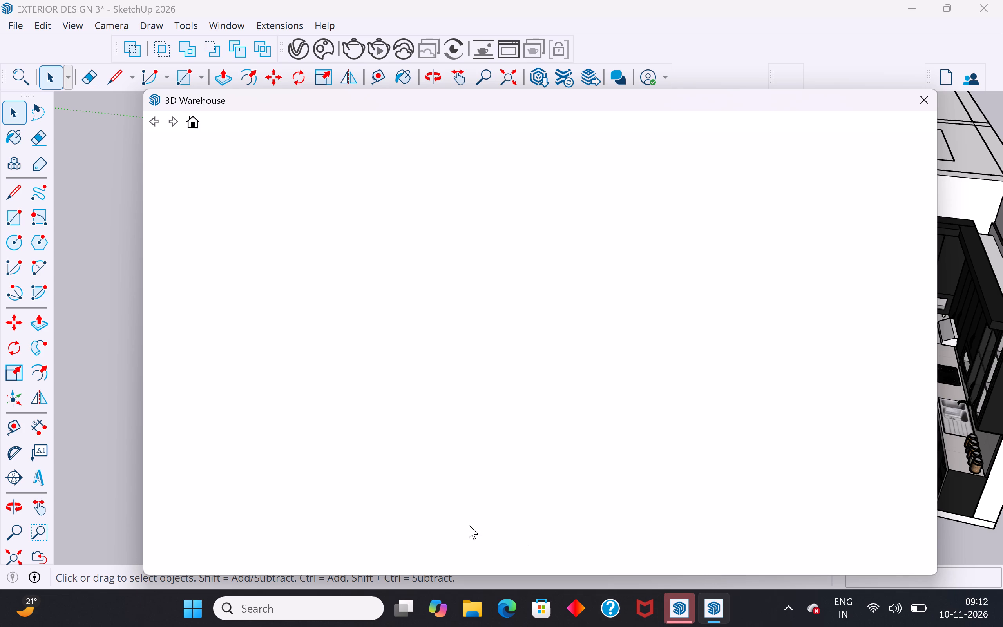
{"action": "scroll", "coordinate": [469, 525], "scroll_direction": "up", "scroll_amount": 1}
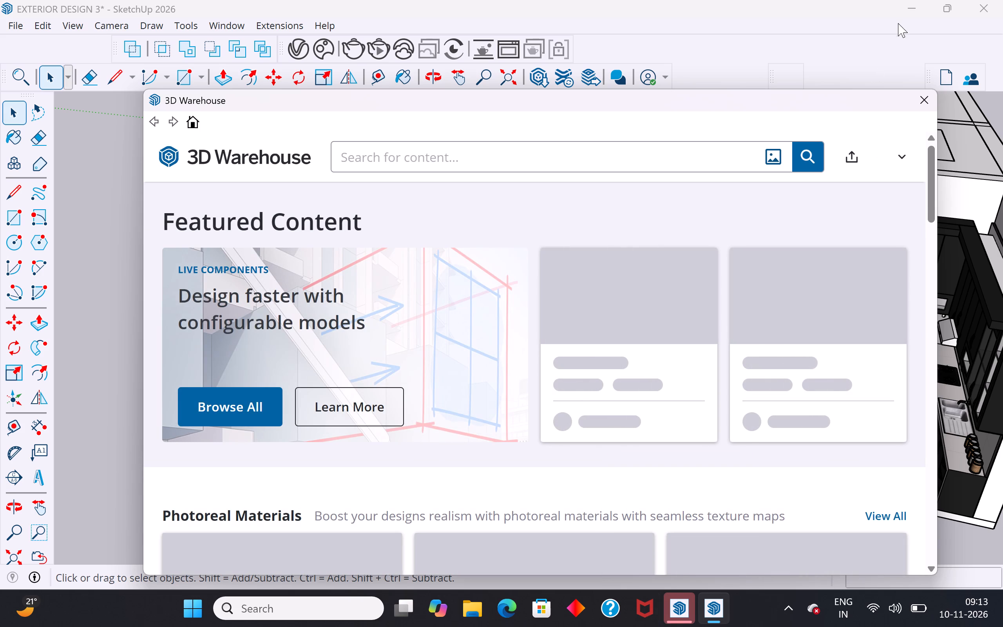
Minimise the model window and close the Welcome to SketchUp window.
{"action": "left_click", "coordinate": [912, 7]}
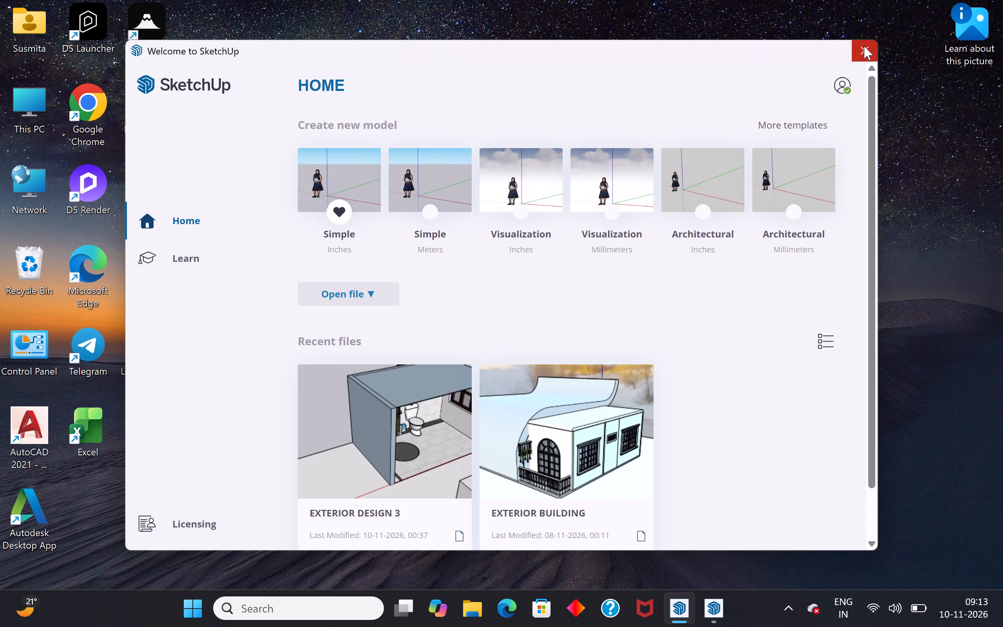
{"action": "left_click", "coordinate": [864, 46]}
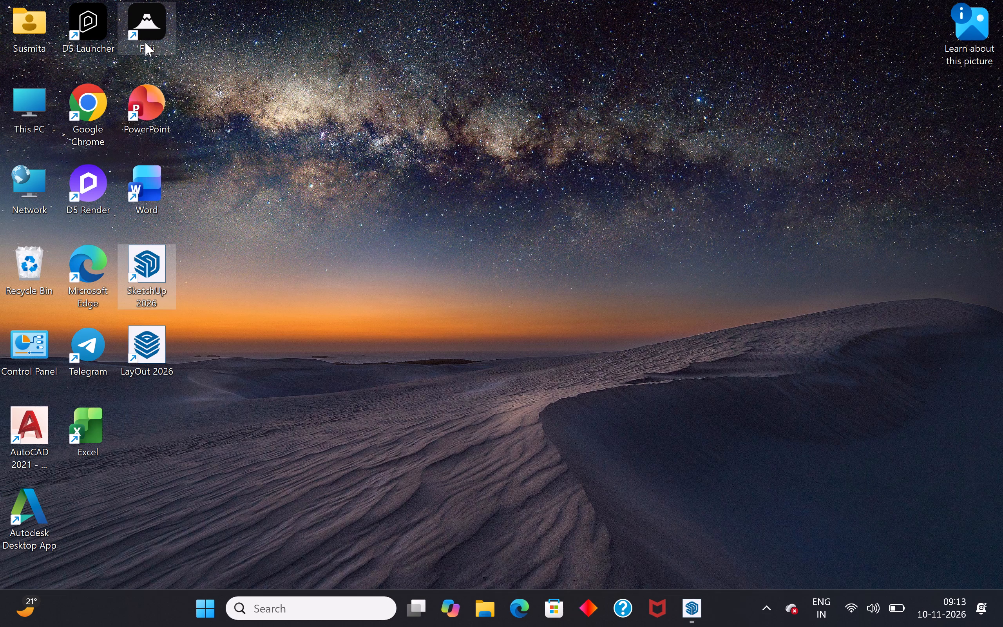
Launch the Fuji application from the desktop.
{"action": "left_click", "coordinate": [145, 42]}
{"action": "right_click", "coordinate": [145, 42]}
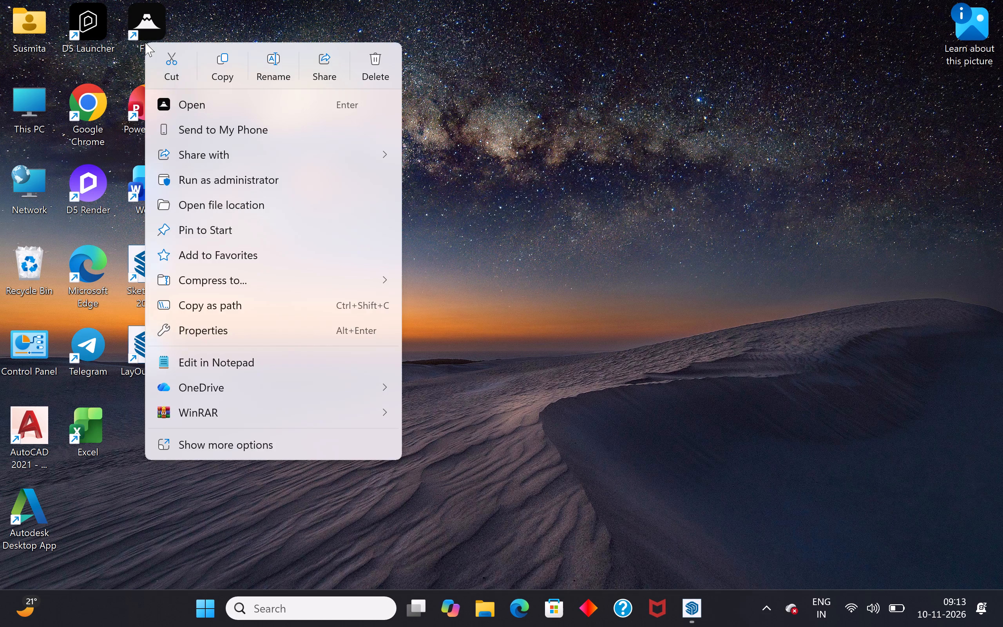
{"action": "left_click", "coordinate": [258, 106]}
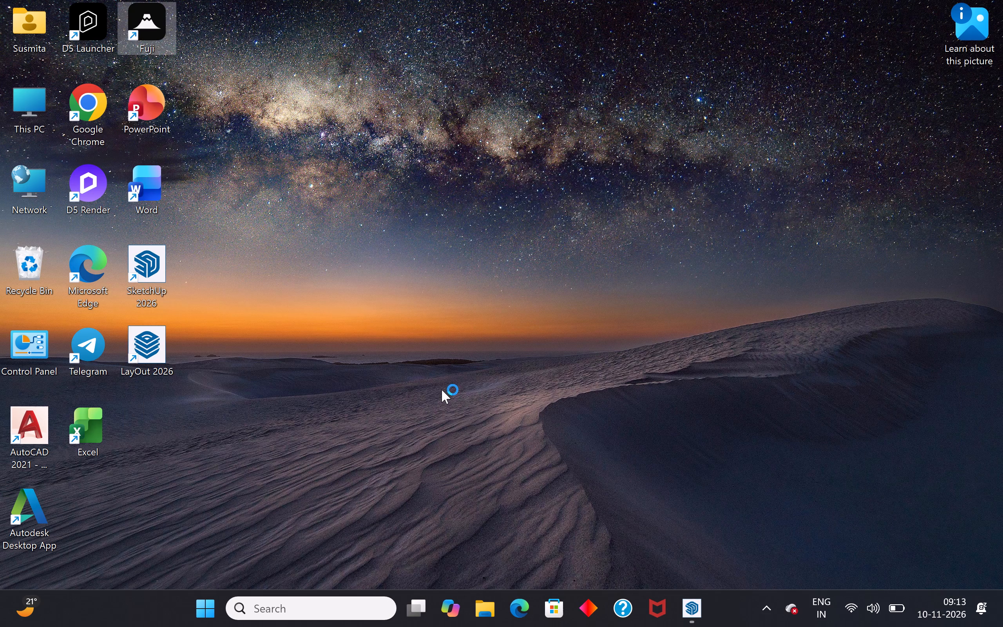
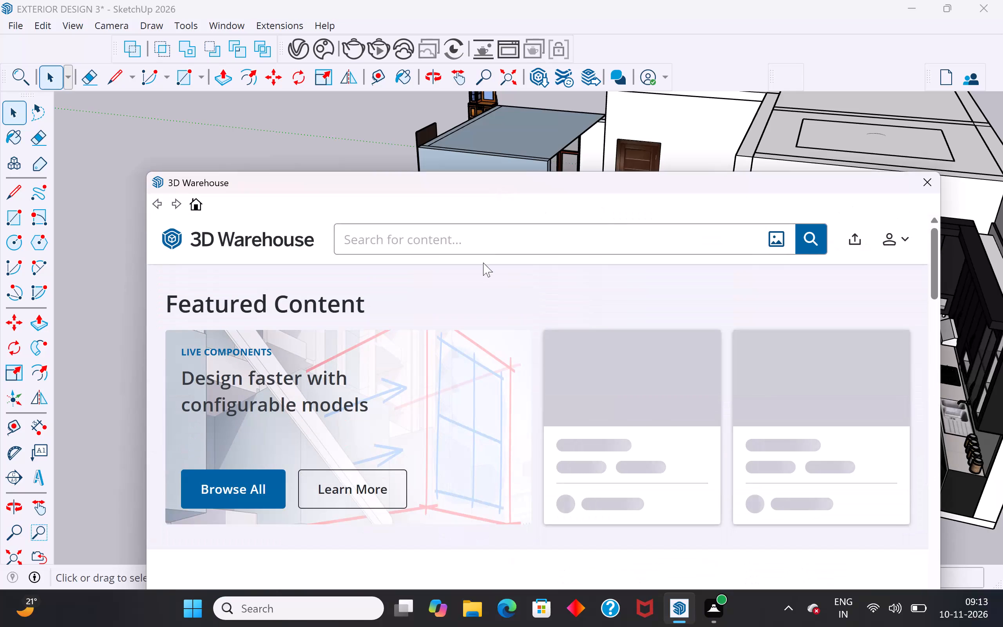
Search the 3D Warehouse for "sofa".
{"action": "left_click", "coordinate": [485, 246]}
{"action": "type", "text": "sofa"}
{"action": "key", "text": "Return"}
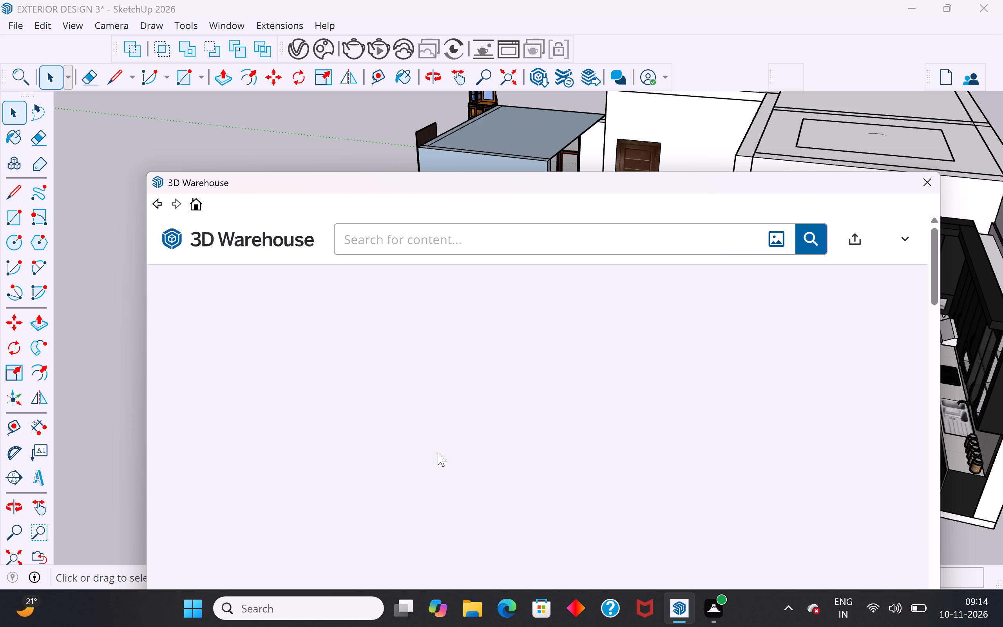
{"action": "left_click", "coordinate": [456, 241]}
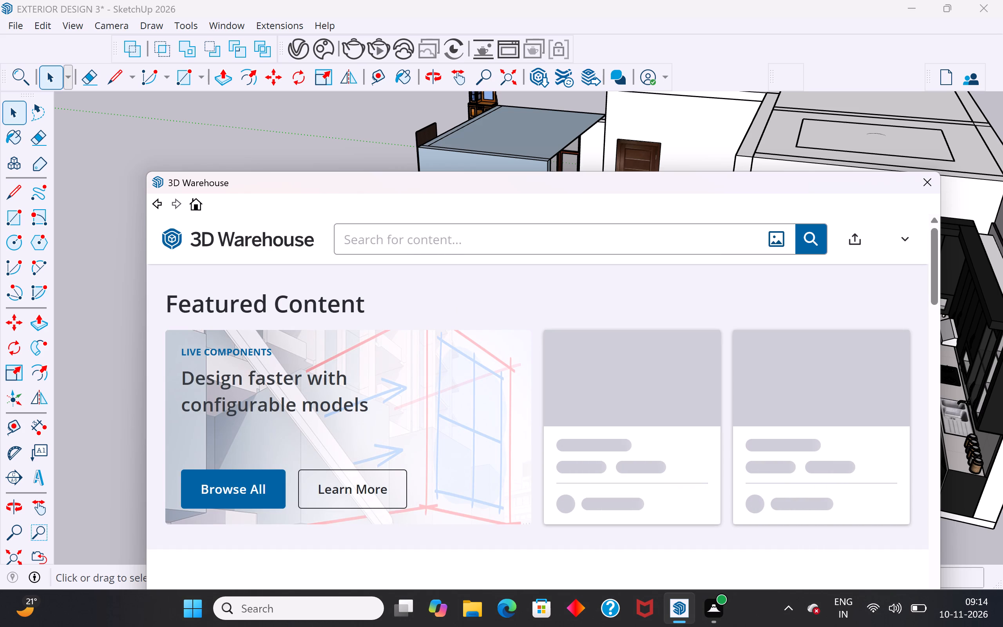
{"action": "type", "text": "sof"}
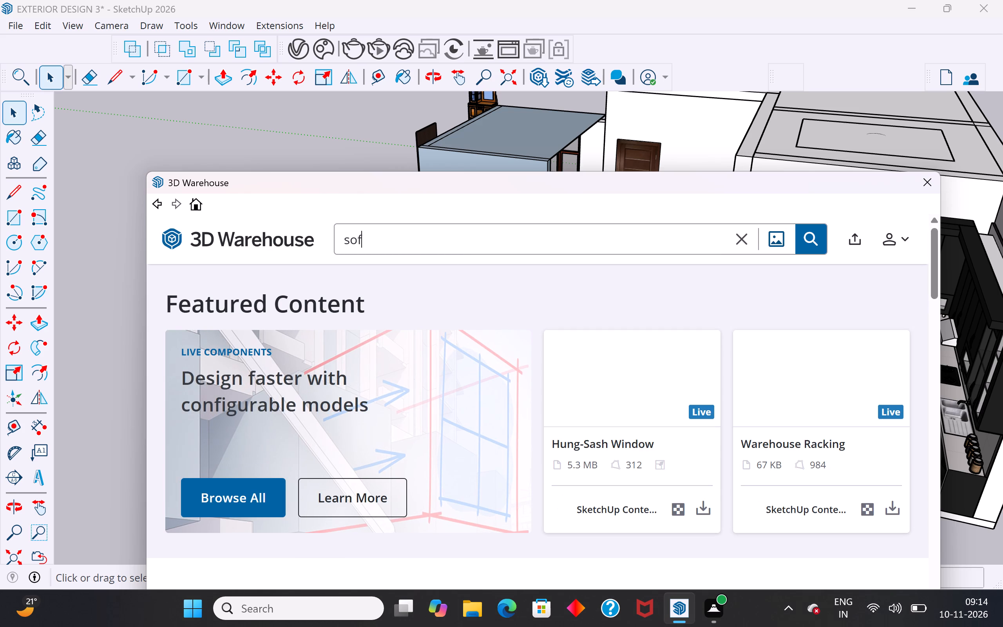
{"action": "key", "text": "a"}
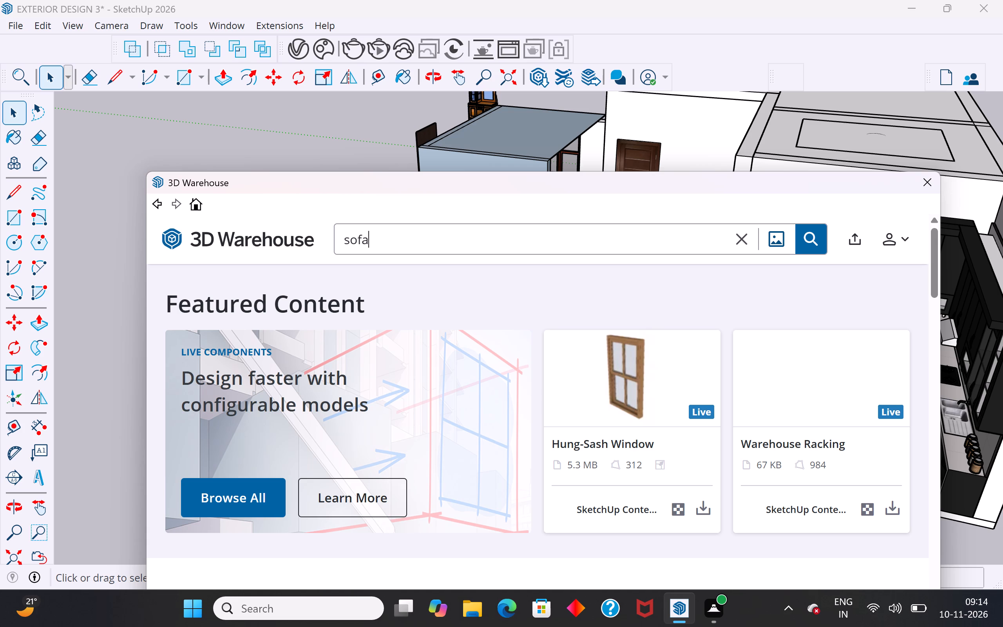
{"action": "left_click", "coordinate": [802, 234]}
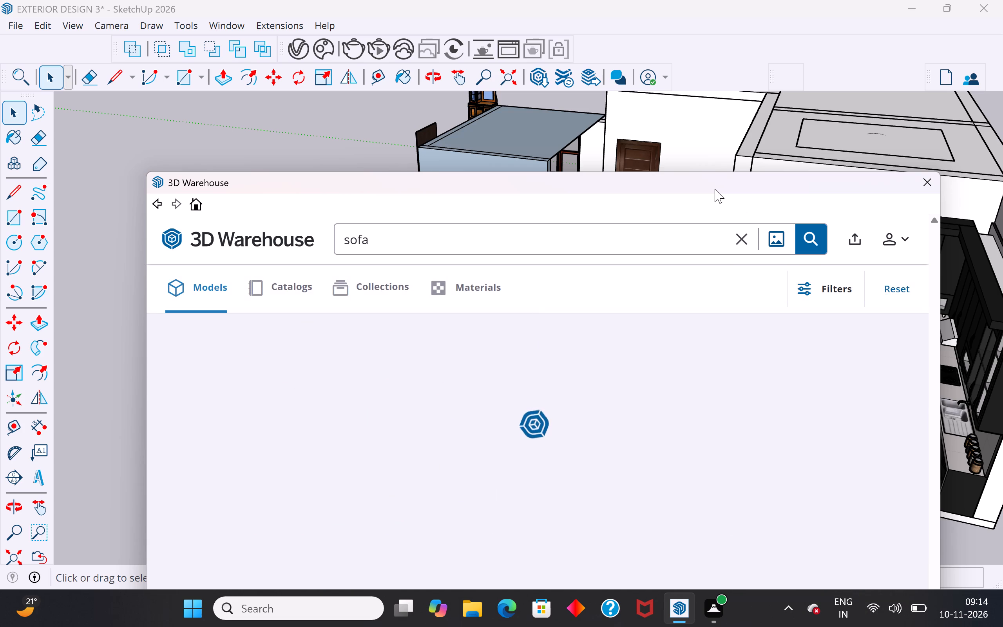
Move the 3D Warehouse window higher on the screen and make it slightly taller.
{"action": "left_click_drag", "start_coordinate": [717, 181], "coordinate": [708, 58]}
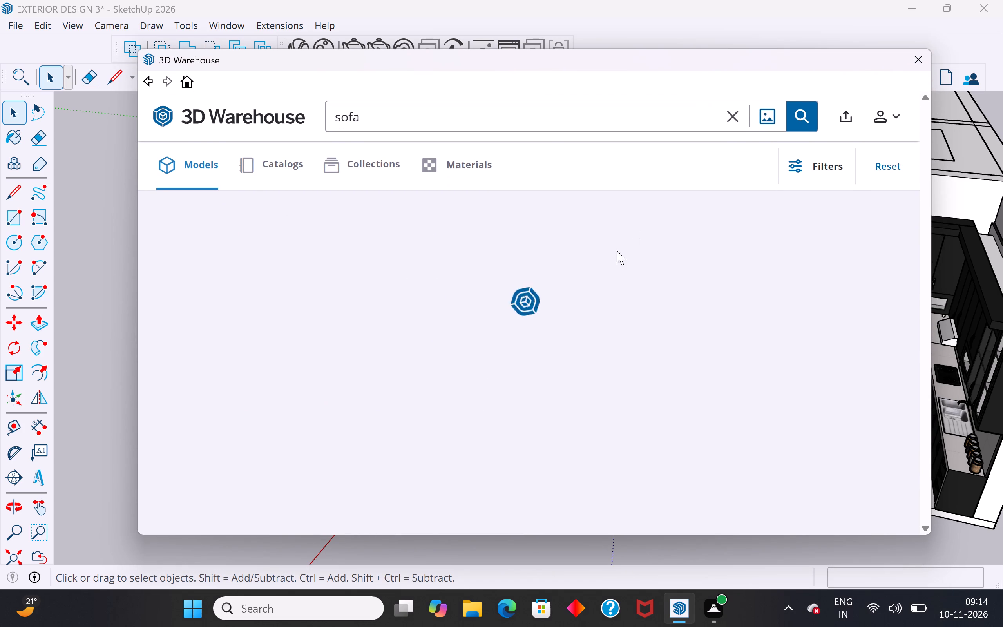
{"action": "left_click_drag", "start_coordinate": [500, 537], "coordinate": [508, 550]}
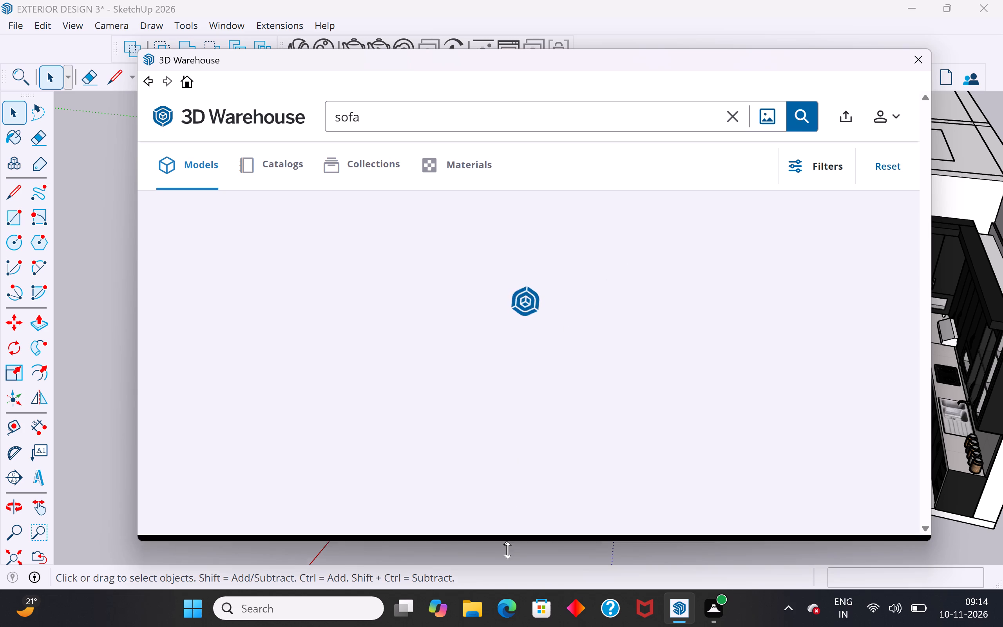
{"action": "left_click_drag", "start_coordinate": [508, 550], "coordinate": [509, 553]}
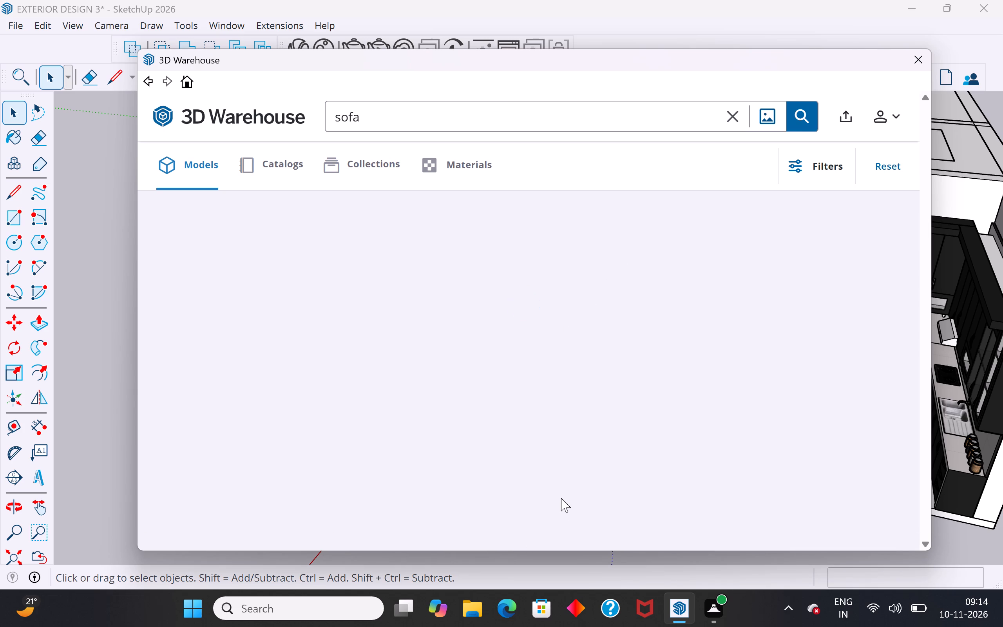
Look through the sofa search results to compare the available models.
{"action": "scroll", "coordinate": [541, 460], "scroll_direction": "down", "scroll_amount": 3}
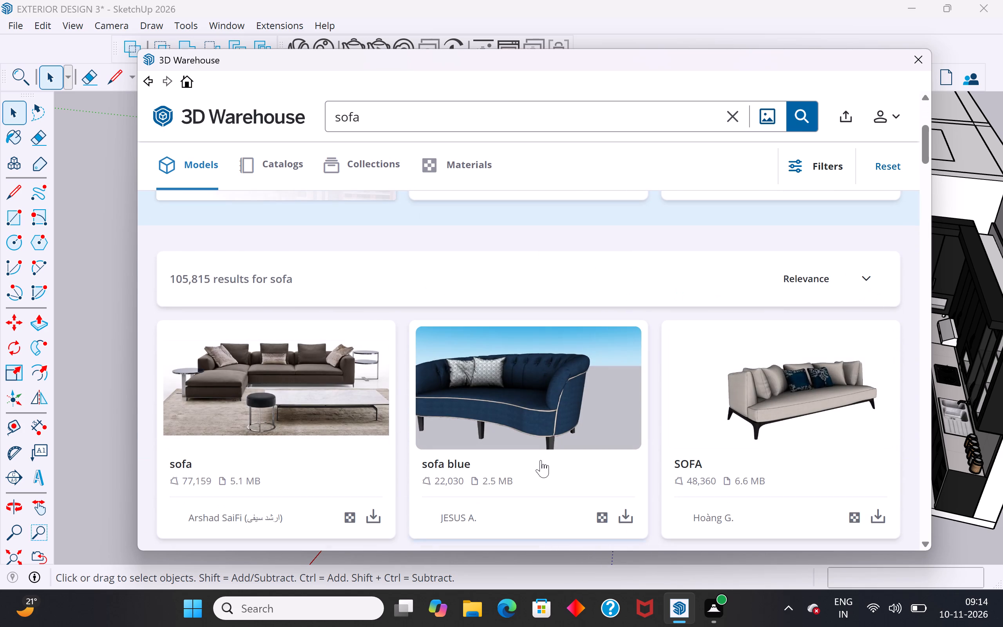
{"action": "scroll", "coordinate": [541, 460], "scroll_direction": "down", "scroll_amount": 1}
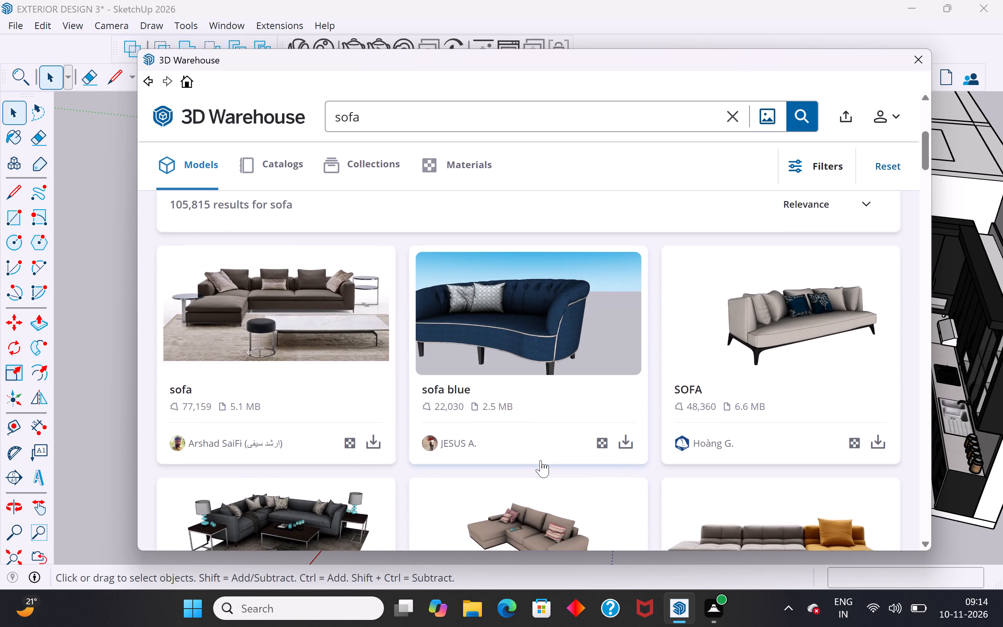
{"action": "scroll", "coordinate": [541, 460], "scroll_direction": "down", "scroll_amount": 2}
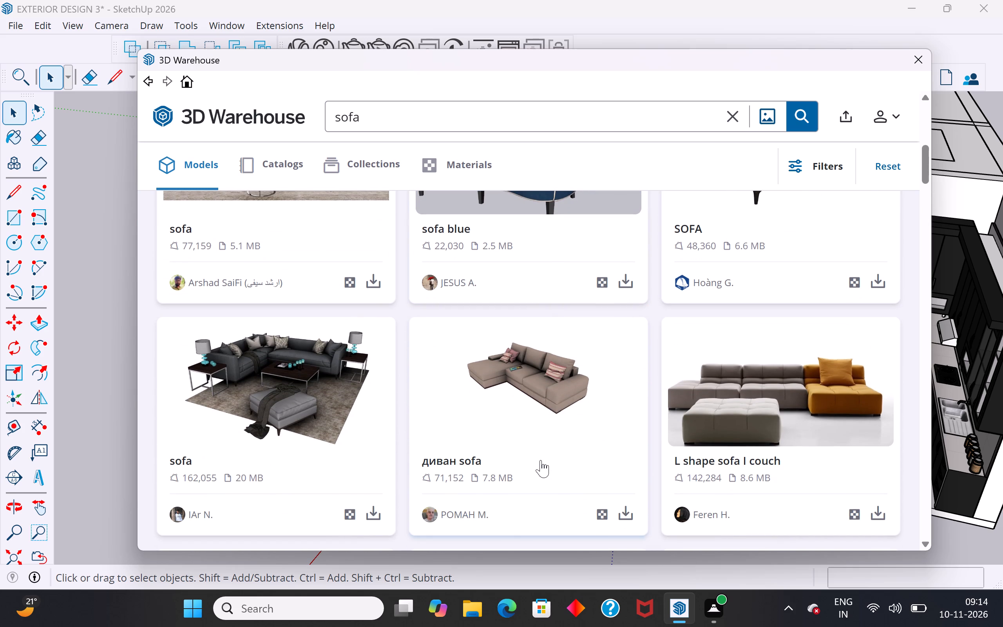
{"action": "scroll", "coordinate": [541, 460], "scroll_direction": "up", "scroll_amount": 1}
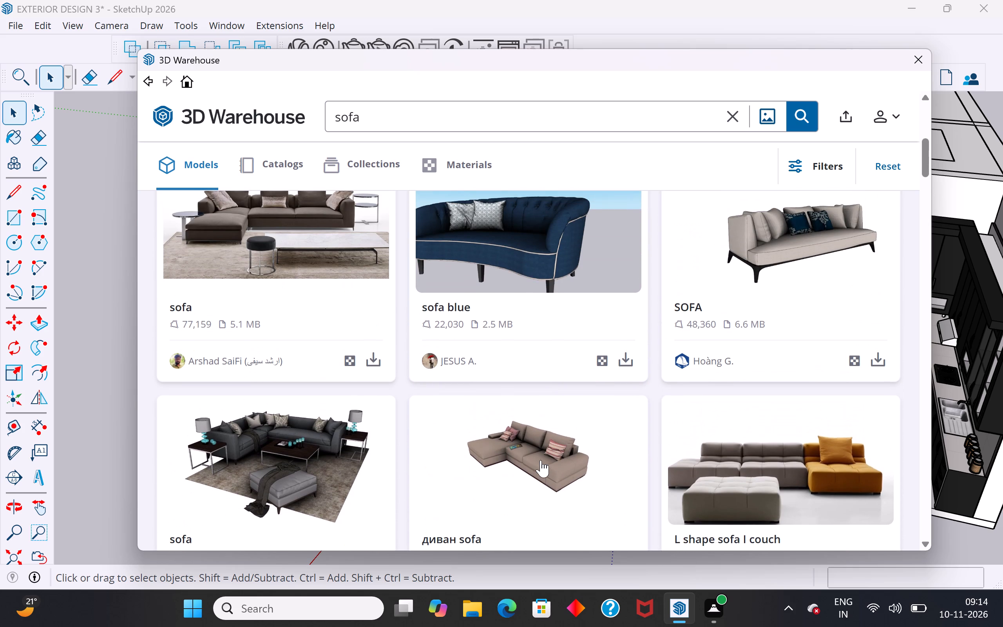
{"action": "scroll", "coordinate": [541, 460], "scroll_direction": "up", "scroll_amount": 1}
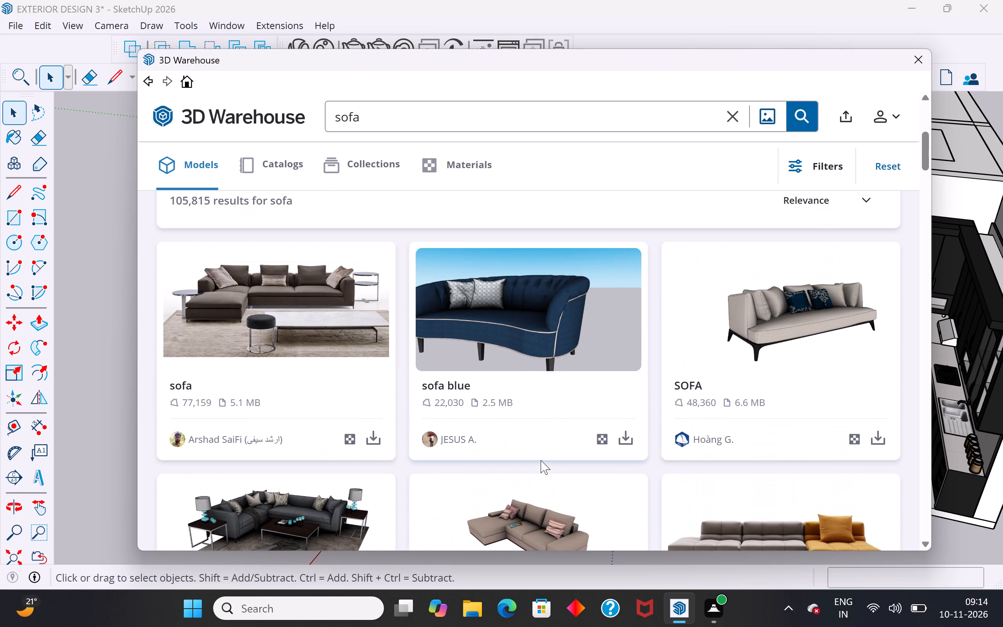
{"action": "scroll", "coordinate": [541, 460], "scroll_direction": "down", "scroll_amount": 3}
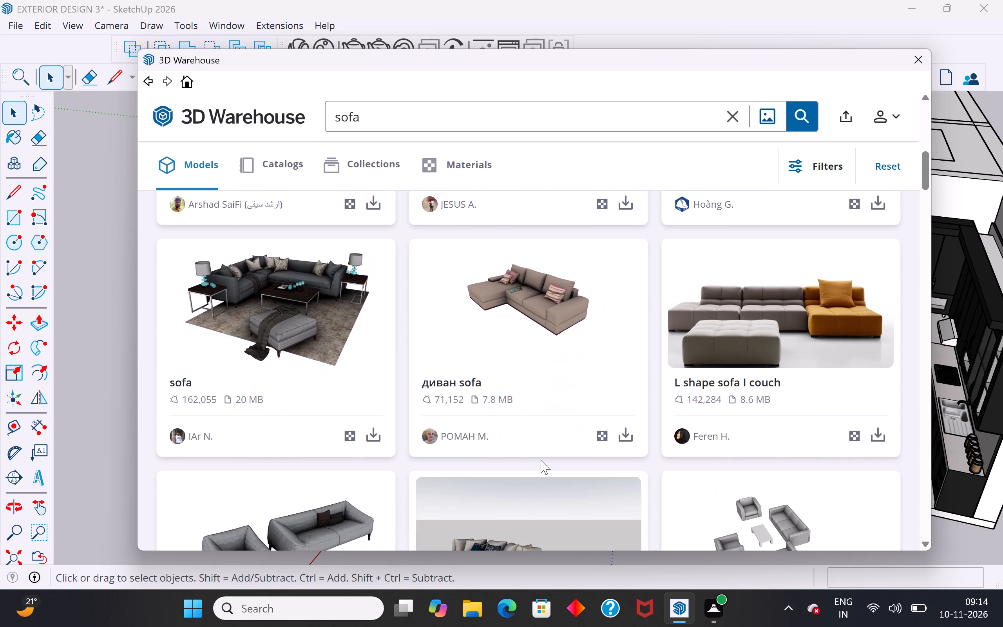
{"action": "scroll", "coordinate": [541, 460], "scroll_direction": "down", "scroll_amount": 5}
{"action": "scroll", "coordinate": [541, 460], "scroll_direction": "up", "scroll_amount": 1}
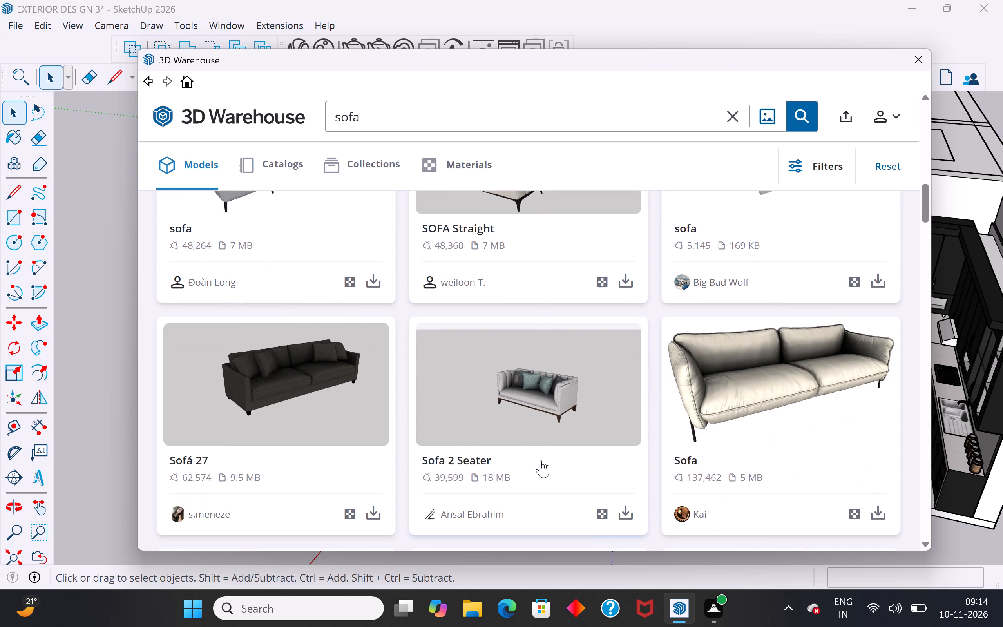
{"action": "scroll", "coordinate": [541, 460], "scroll_direction": "up", "scroll_amount": 8}
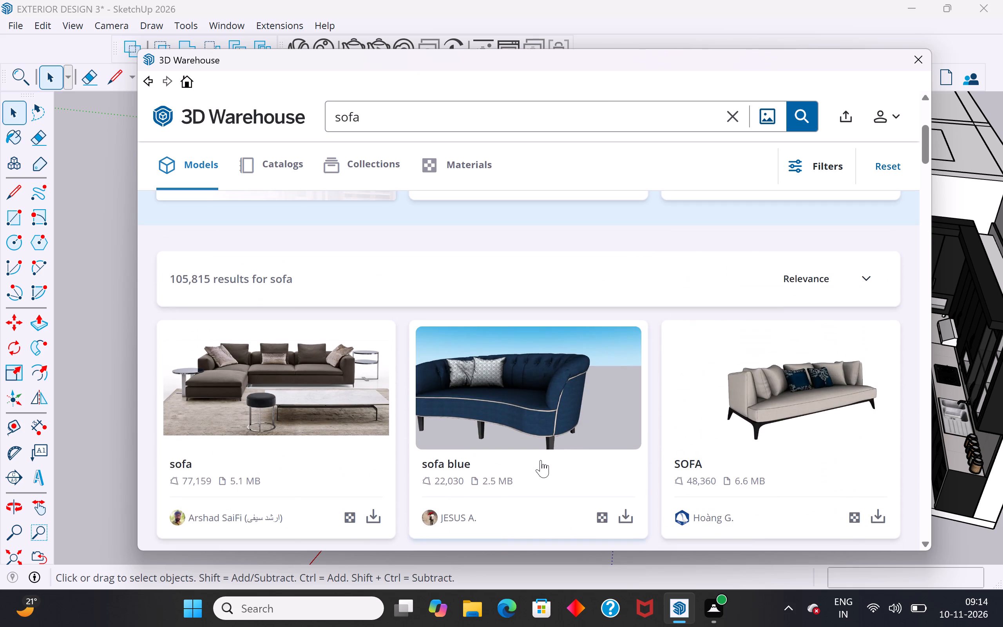
{"action": "scroll", "coordinate": [541, 460], "scroll_direction": "down", "scroll_amount": 2}
{"action": "scroll", "coordinate": [541, 460], "scroll_direction": "up", "scroll_amount": 2}
{"action": "scroll", "coordinate": [541, 460], "scroll_direction": "down", "scroll_amount": 3}
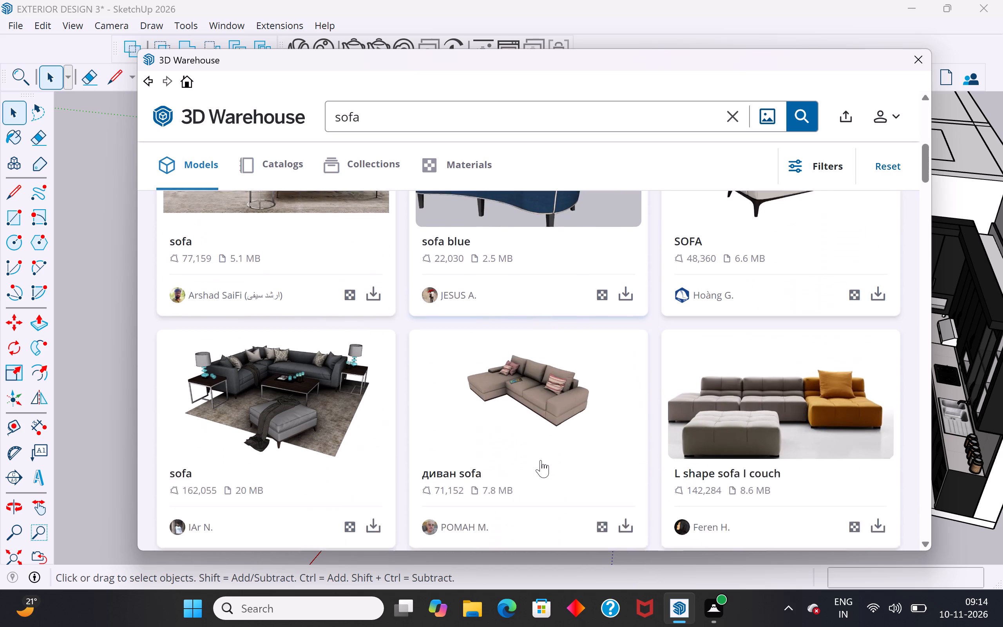
Load the grey and orange L shape sofa directly into the model and place it on the empty ground outside the house.
{"action": "scroll", "coordinate": [541, 460], "scroll_direction": "down", "scroll_amount": 2}
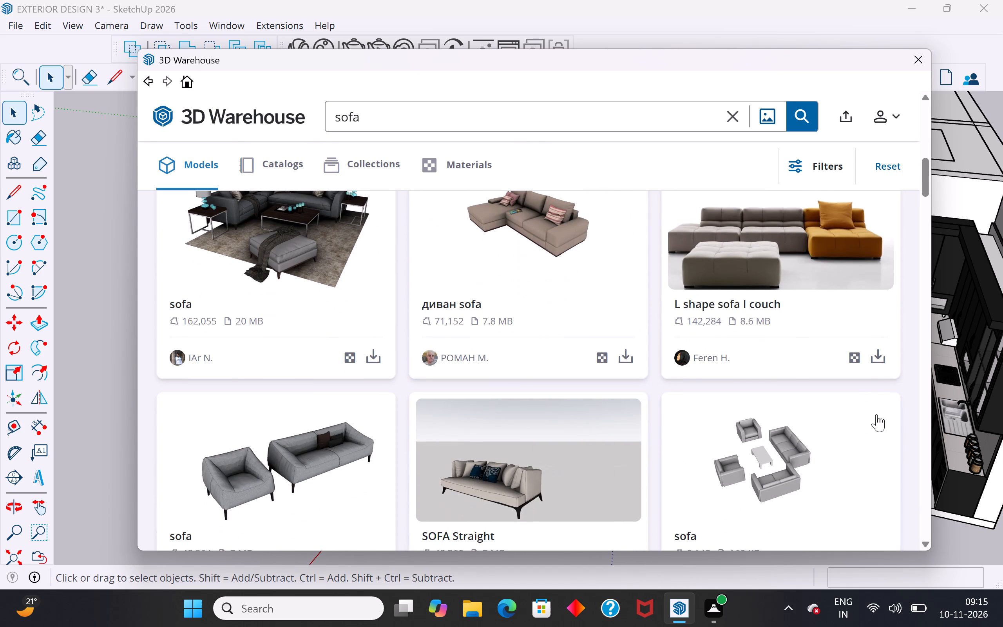
{"action": "left_click", "coordinate": [876, 356]}
{"action": "left_click", "coordinate": [498, 324]}
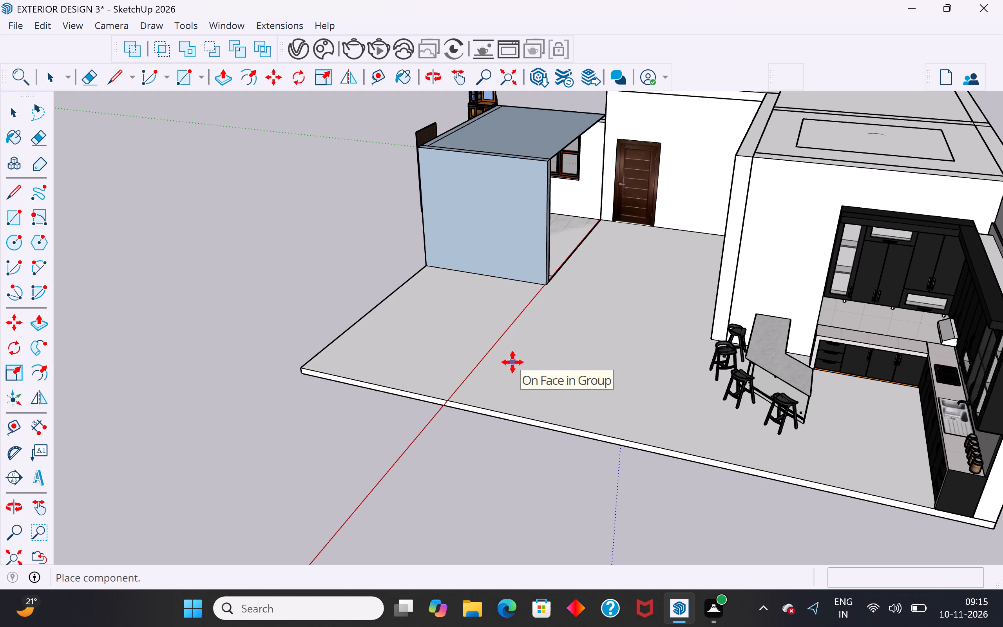
{"action": "scroll", "coordinate": [502, 371], "scroll_direction": "down", "scroll_amount": 12}
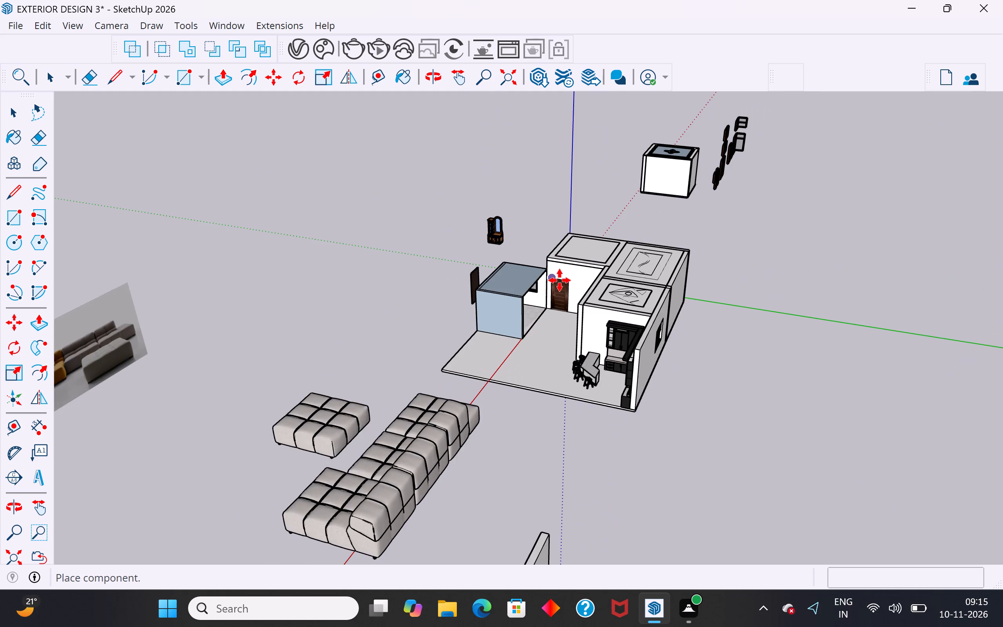
{"action": "scroll", "coordinate": [560, 280], "scroll_direction": "down", "scroll_amount": 7}
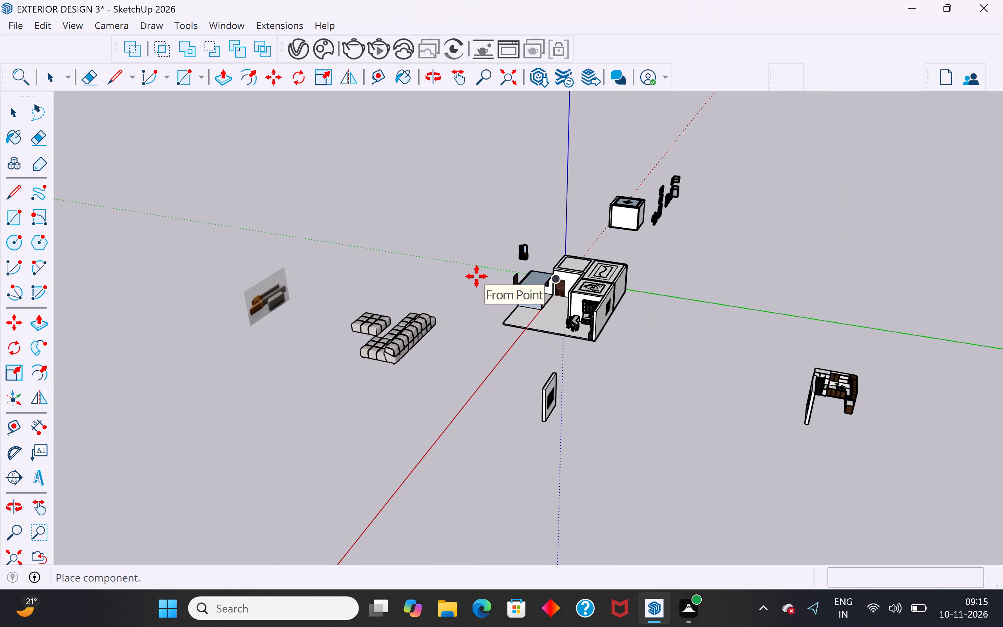
{"action": "left_click", "coordinate": [476, 276]}
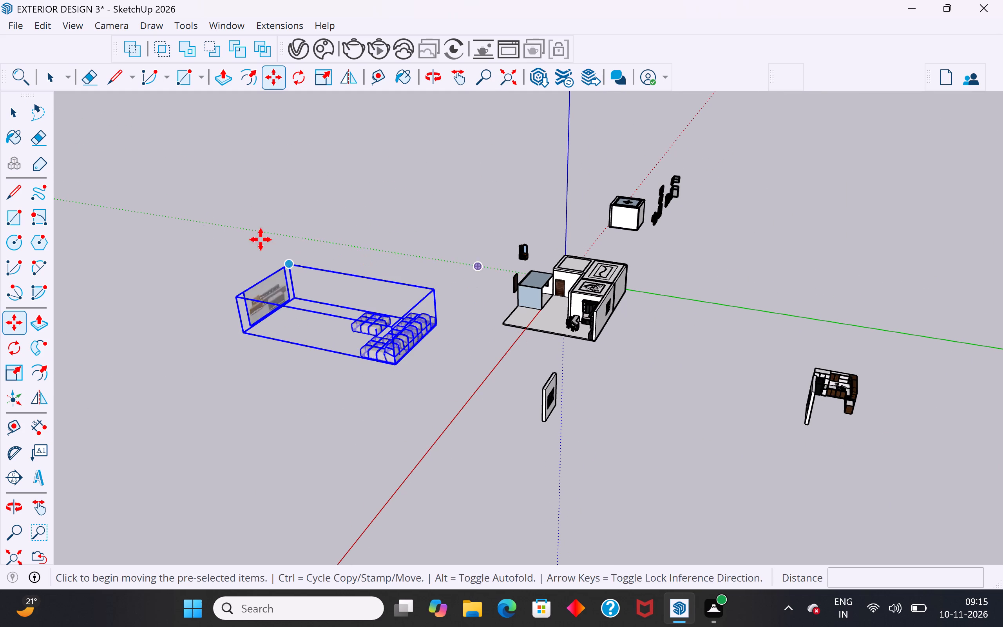
{"action": "left_click", "coordinate": [19, 120]}
{"action": "left_click", "coordinate": [203, 305]}
Explode the placed sofa component into its separate pieces.
{"action": "scroll", "coordinate": [267, 295], "scroll_direction": "up", "scroll_amount": 2}
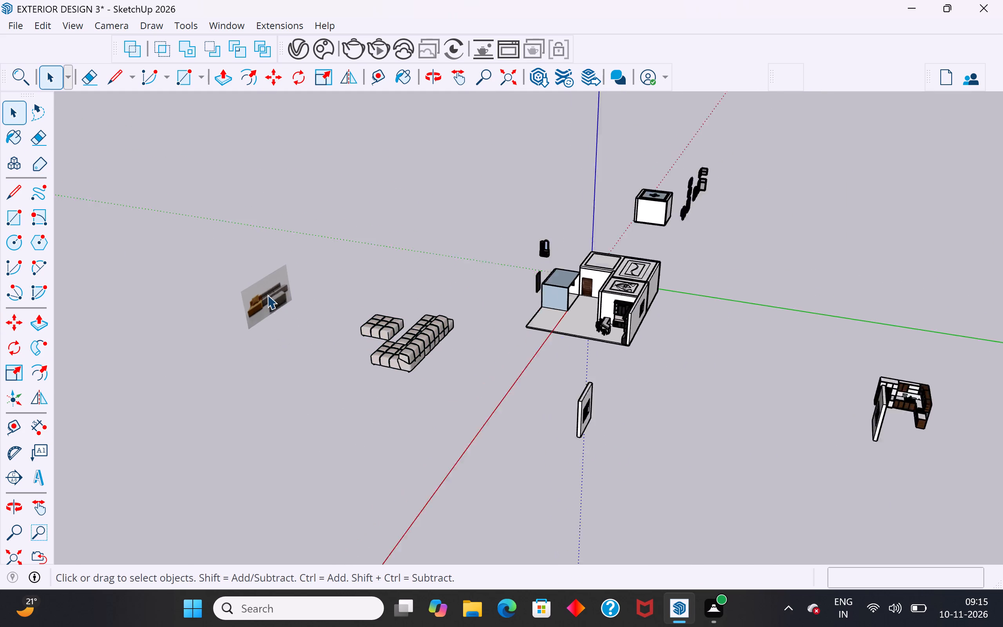
{"action": "scroll", "coordinate": [267, 295], "scroll_direction": "up", "scroll_amount": 1}
{"action": "left_click", "coordinate": [267, 295]}
{"action": "right_click", "coordinate": [267, 295]}
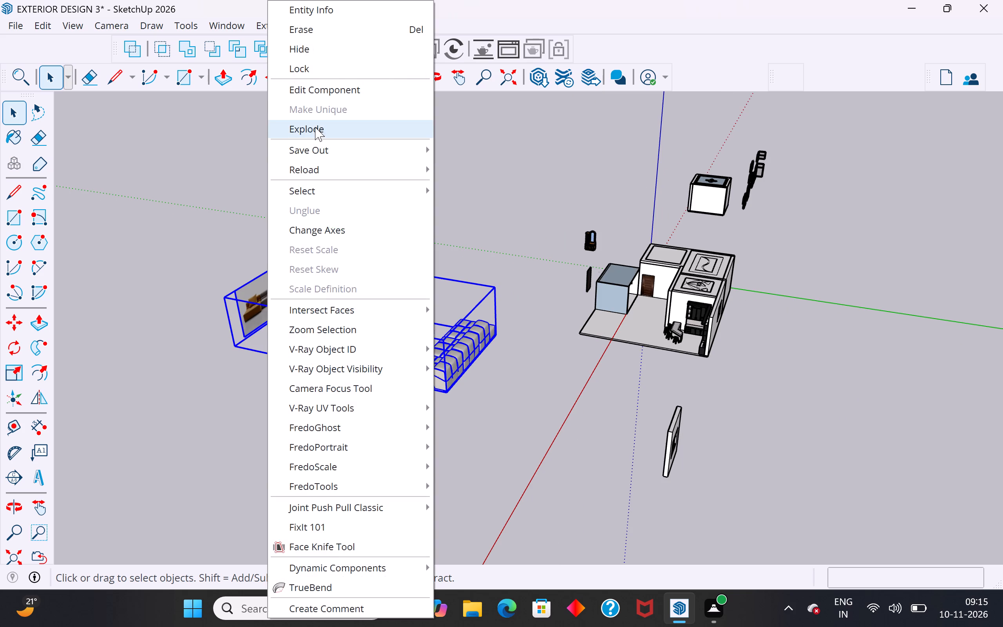
{"action": "left_click", "coordinate": [315, 127]}
{"action": "left_click", "coordinate": [351, 179]}
Delete the upright reference picture that came with the sofa.
{"action": "left_click_drag", "start_coordinate": [328, 203], "coordinate": [202, 344]}
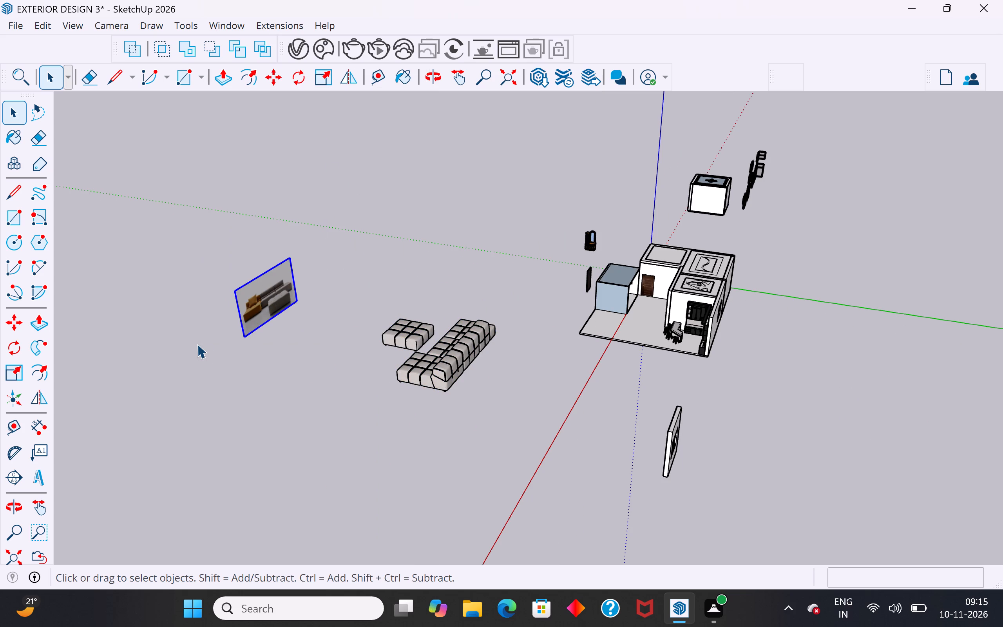
{"action": "key", "text": "Delete"}
Rotate all the sofa pieces together with the ottoman by 90 degrees on the ground plane.
{"action": "middle_click_drag", "start_coordinate": [344, 421], "coordinate": [510, 411]}
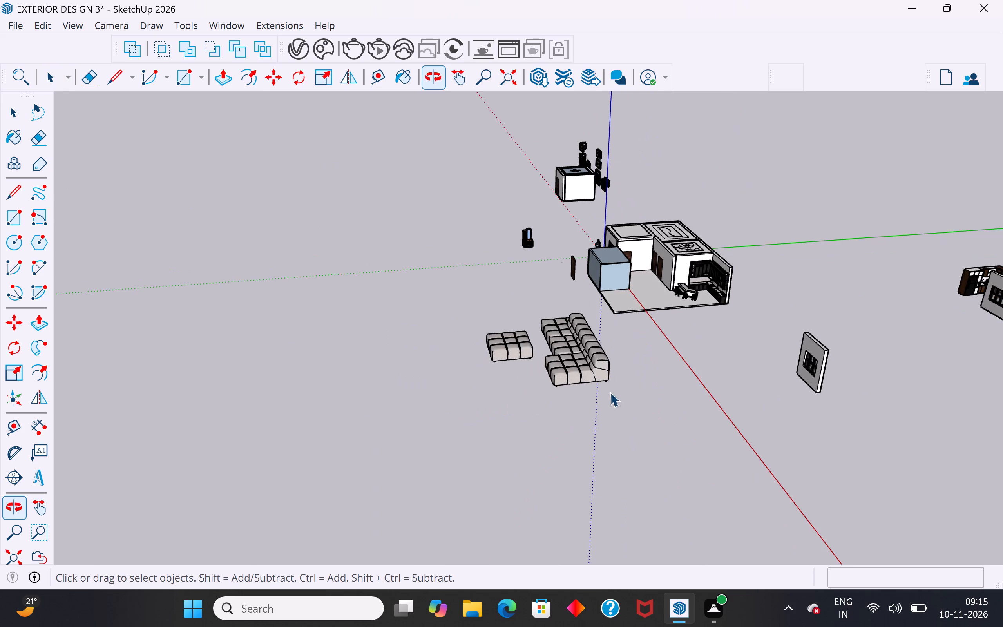
{"action": "scroll", "coordinate": [622, 387], "scroll_direction": "up", "scroll_amount": 7}
{"action": "middle_click_drag", "start_coordinate": [628, 383], "coordinate": [606, 414]}
{"action": "scroll", "coordinate": [596, 400], "scroll_direction": "up", "scroll_amount": 1}
{"action": "scroll", "coordinate": [541, 312], "scroll_direction": "up", "scroll_amount": 2}
{"action": "middle_click_drag", "start_coordinate": [546, 339], "coordinate": [511, 349]}
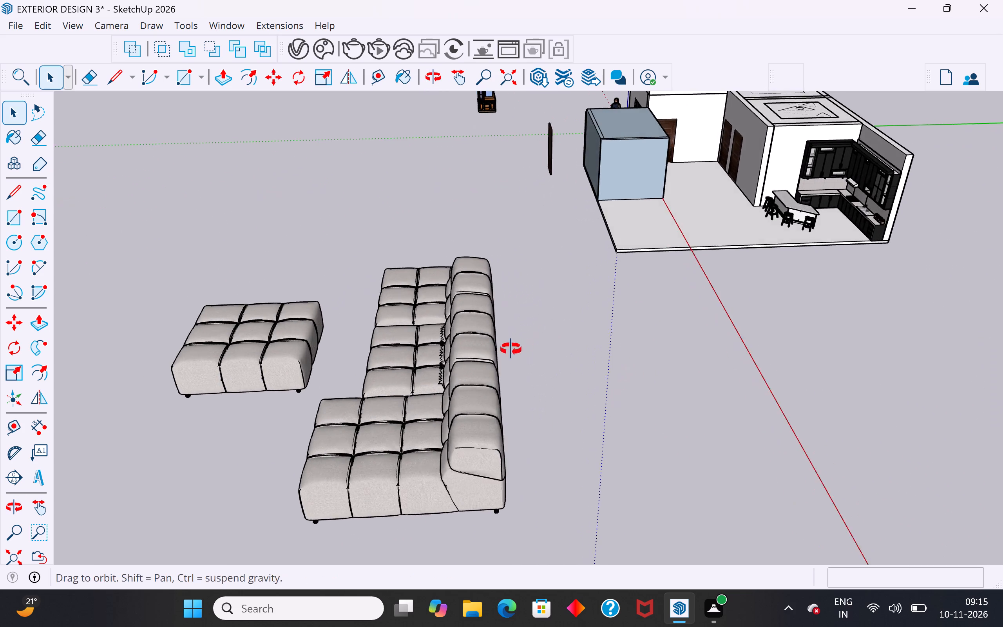
{"action": "middle_click_drag", "start_coordinate": [511, 349], "coordinate": [510, 349]}
{"action": "scroll", "coordinate": [511, 299], "scroll_direction": "down", "scroll_amount": 4}
{"action": "left_click_drag", "start_coordinate": [507, 261], "coordinate": [235, 446]}
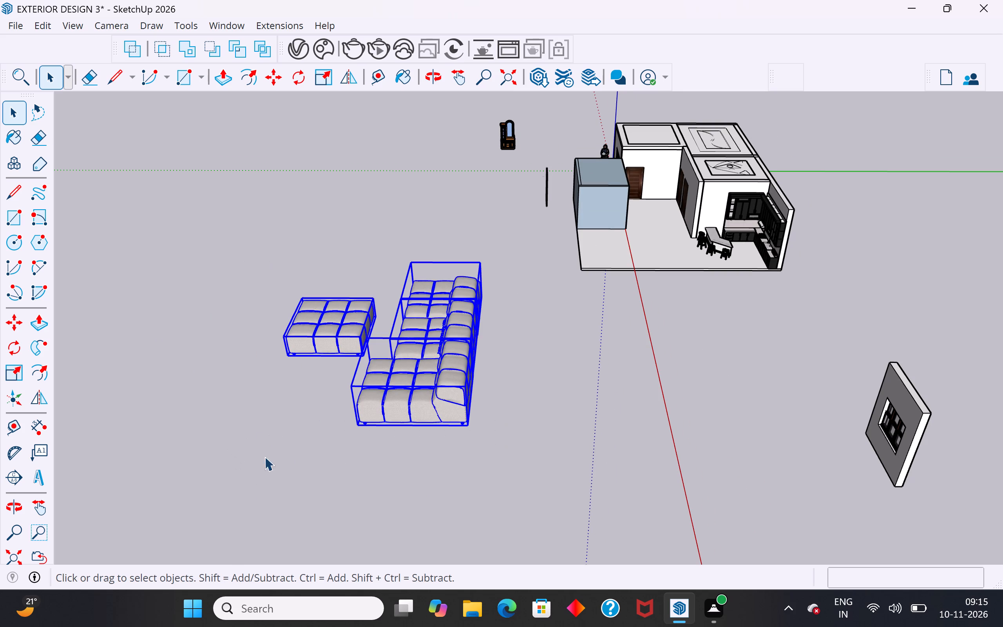
{"action": "left_click", "coordinate": [15, 350]}
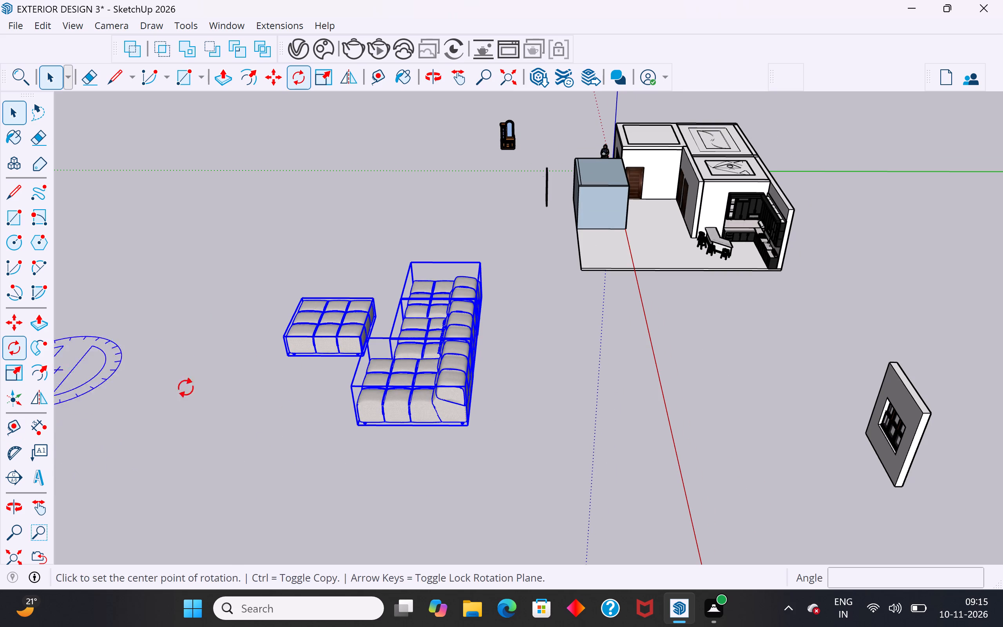
{"action": "left_click", "coordinate": [357, 430]}
{"action": "left_click", "coordinate": [582, 425]}
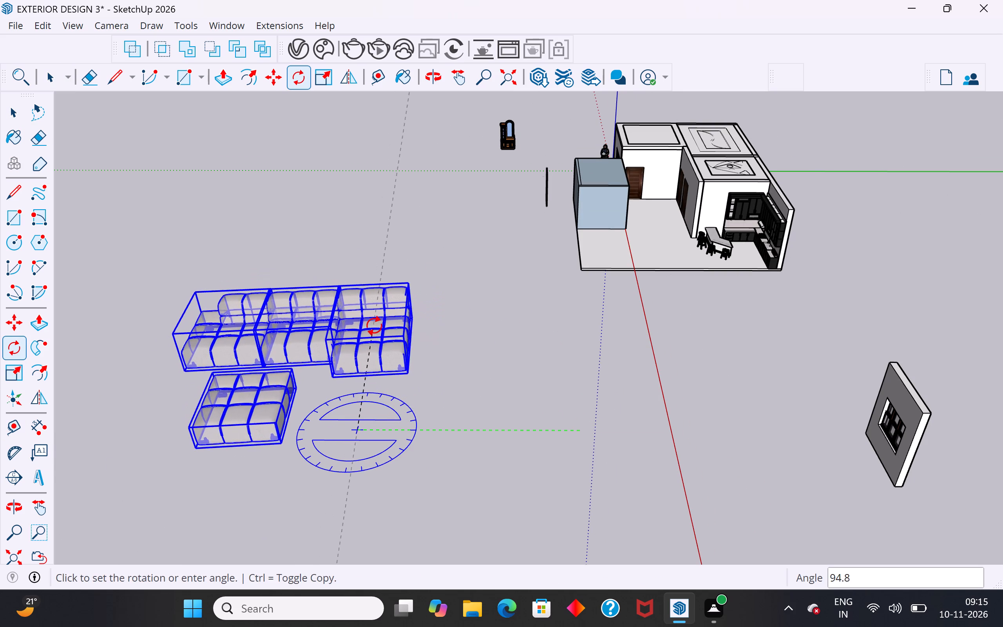
{"action": "left_click", "coordinate": [382, 332]}
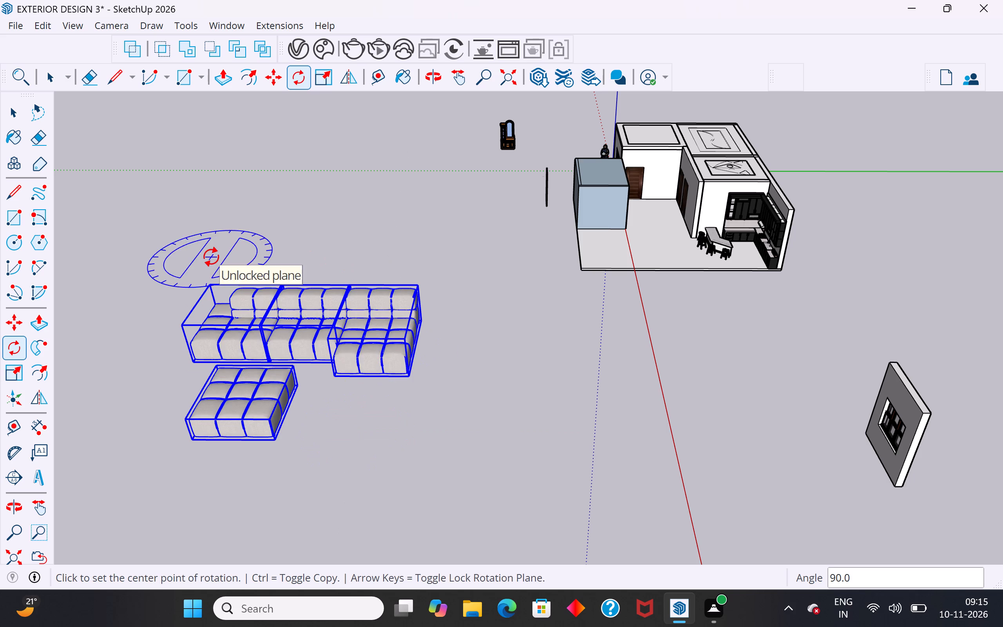
{"action": "left_click", "coordinate": [19, 117]}
{"action": "left_click", "coordinate": [241, 218]}
Examine the rotated sofa pieces and ottoman from several sides and compare their size with the house.
{"action": "middle_click_drag", "start_coordinate": [373, 393], "coordinate": [646, 384]}
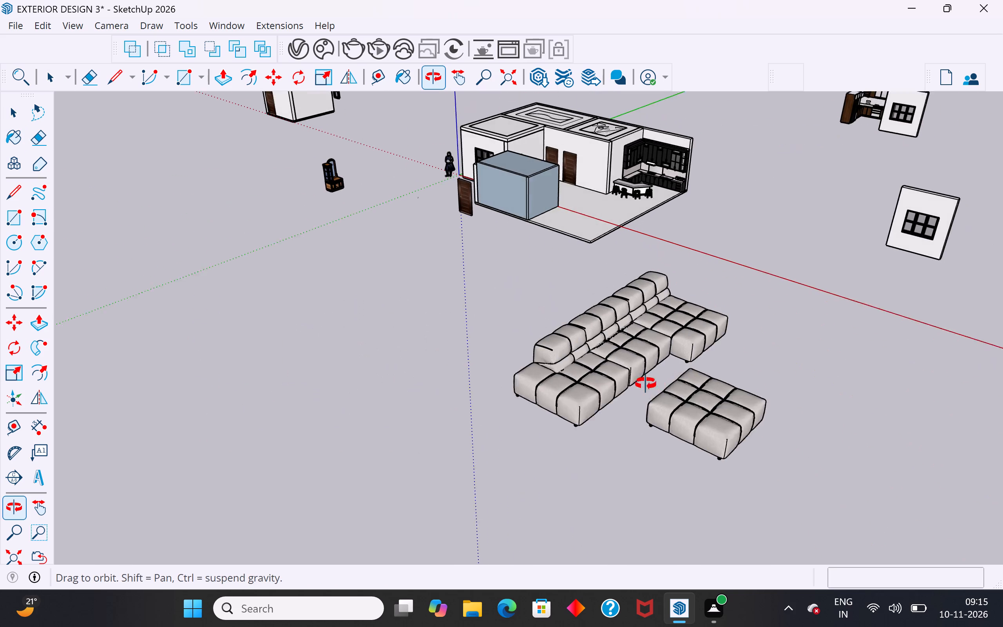
{"action": "middle_click_drag", "start_coordinate": [646, 384], "coordinate": [650, 385]}
{"action": "scroll", "coordinate": [560, 355], "scroll_direction": "up", "scroll_amount": 3}
{"action": "middle_click_drag", "start_coordinate": [650, 378], "coordinate": [565, 347]}
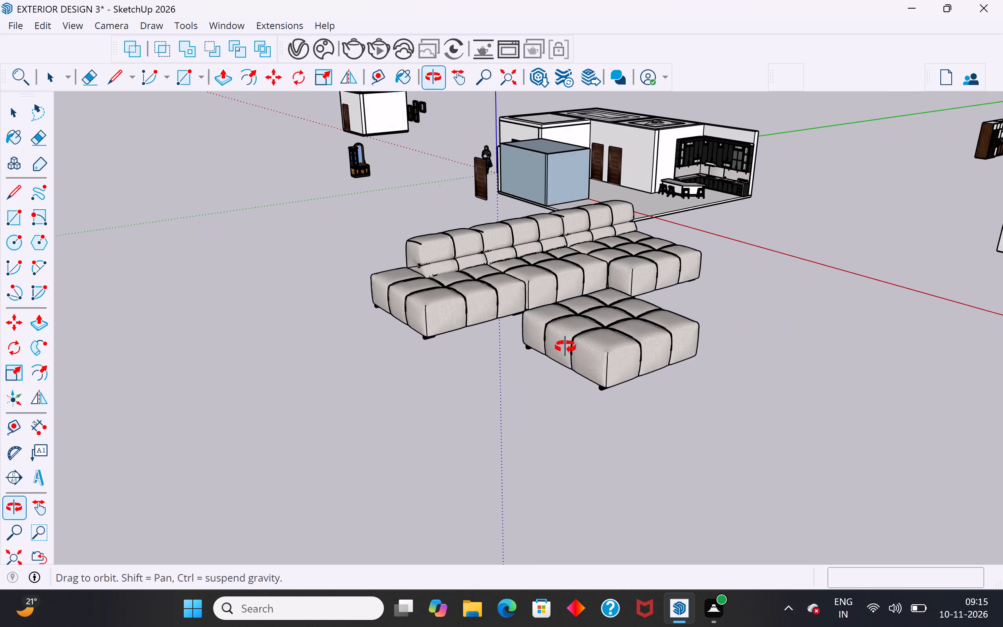
{"action": "middle_click_drag", "start_coordinate": [565, 347], "coordinate": [565, 354]}
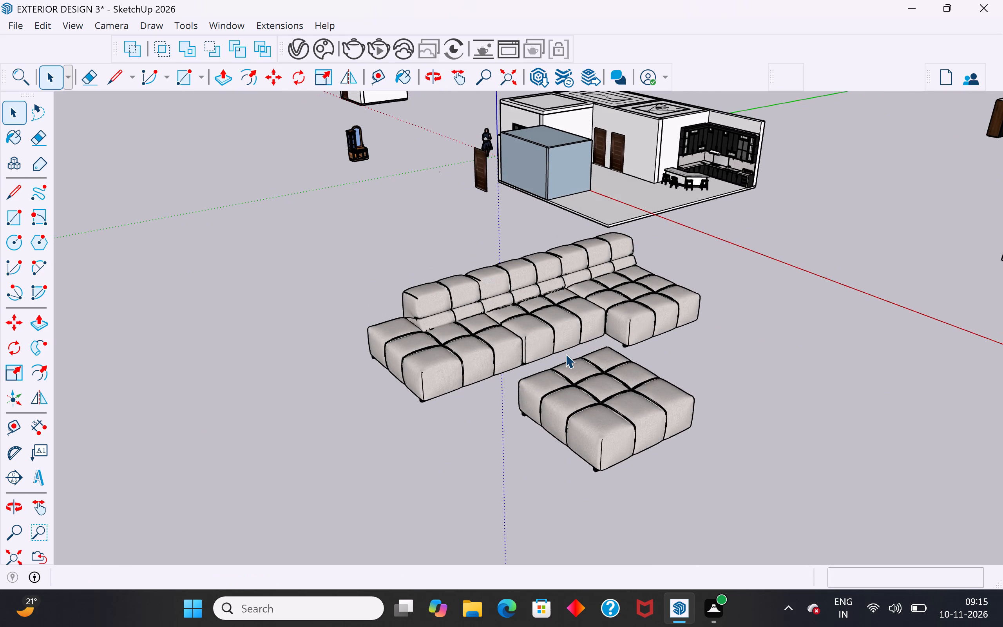
{"action": "scroll", "coordinate": [565, 354], "scroll_direction": "up", "scroll_amount": 2}
{"action": "middle_click_drag", "start_coordinate": [598, 379], "coordinate": [817, 349]}
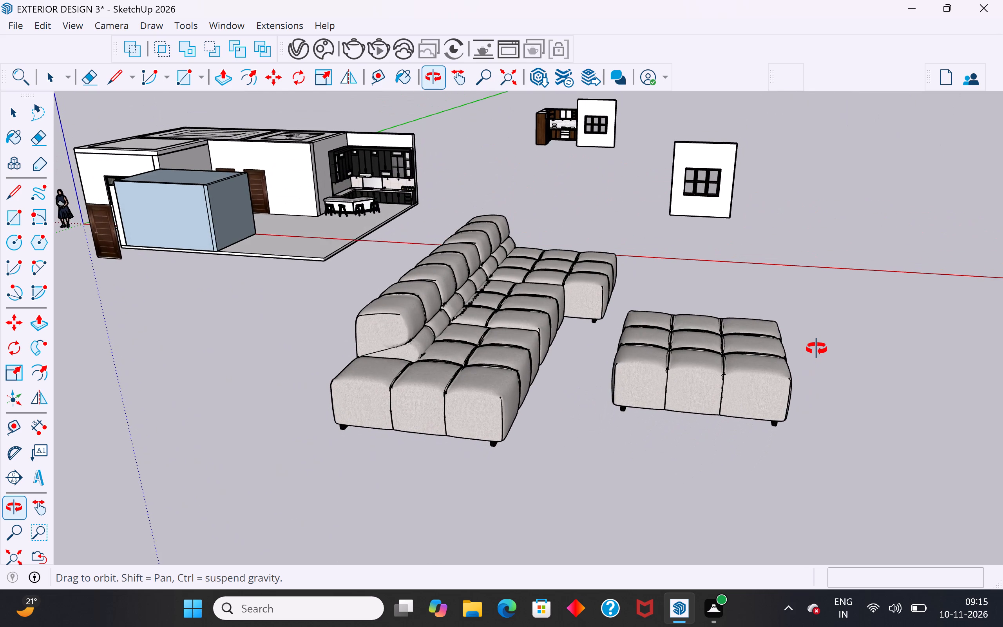
{"action": "middle_click_drag", "start_coordinate": [817, 349], "coordinate": [807, 348]}
{"action": "scroll", "coordinate": [807, 348], "scroll_direction": "up", "scroll_amount": 1}
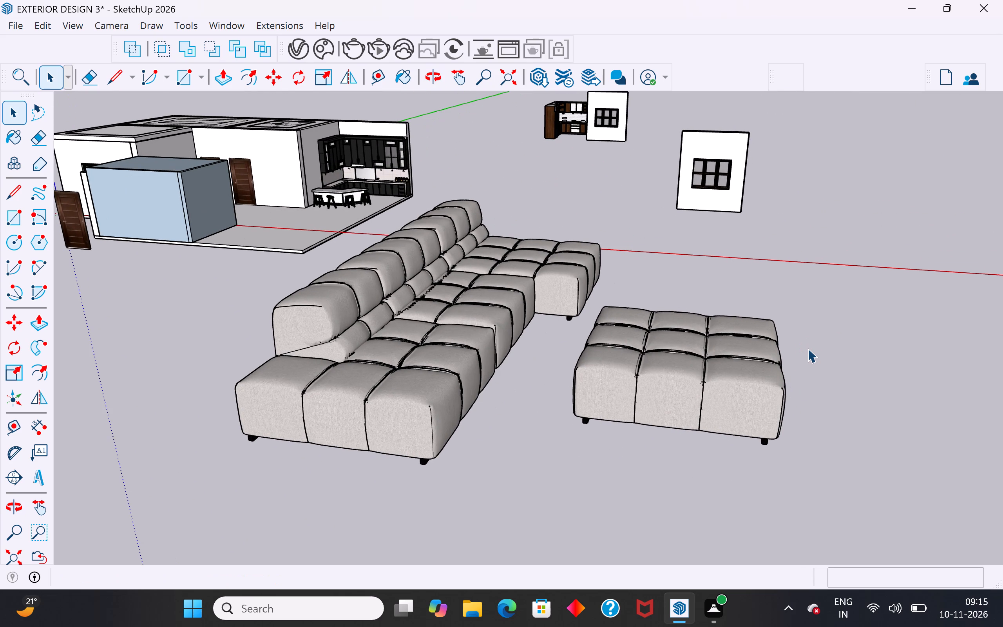
{"action": "middle_click_drag", "start_coordinate": [807, 348], "coordinate": [787, 389]}
{"action": "scroll", "coordinate": [520, 372], "scroll_direction": "down", "scroll_amount": 2}
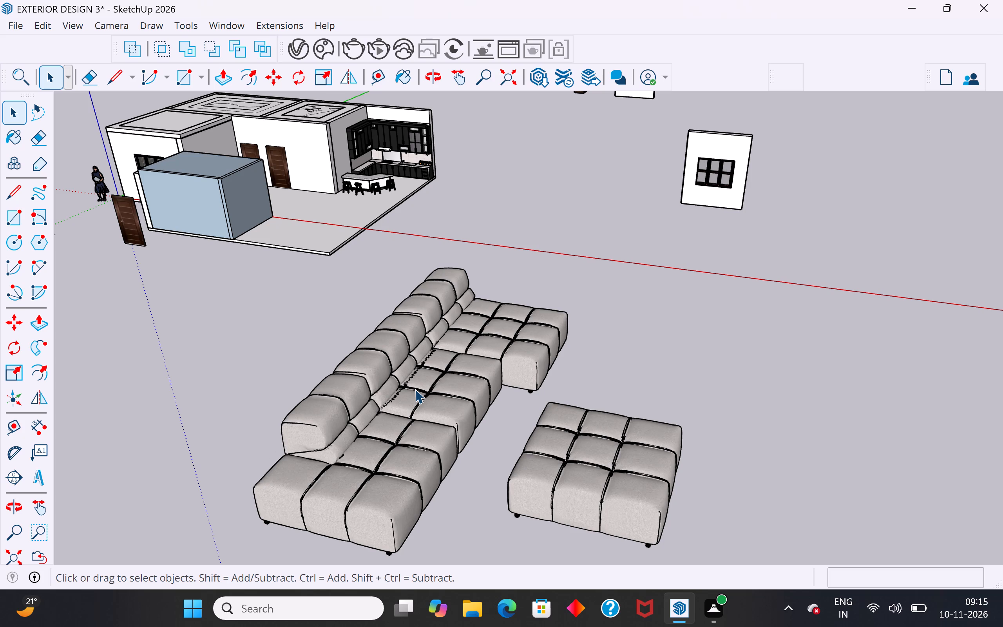
{"action": "middle_click_drag", "start_coordinate": [400, 379], "coordinate": [387, 379]}
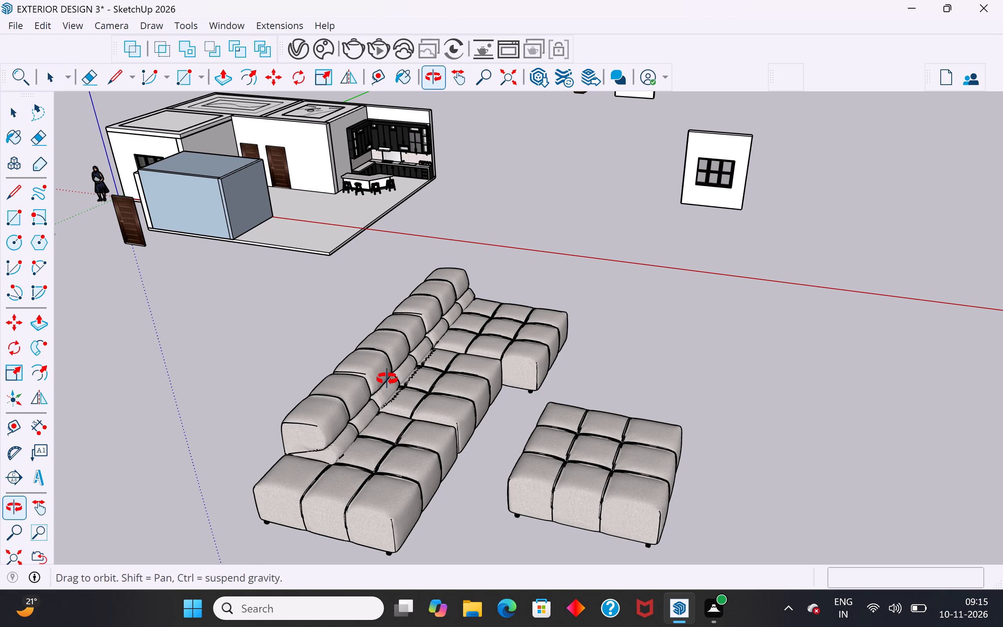
{"action": "middle_click_drag", "start_coordinate": [387, 379], "coordinate": [355, 383]}
{"action": "scroll", "coordinate": [565, 334], "scroll_direction": "down", "scroll_amount": 4}
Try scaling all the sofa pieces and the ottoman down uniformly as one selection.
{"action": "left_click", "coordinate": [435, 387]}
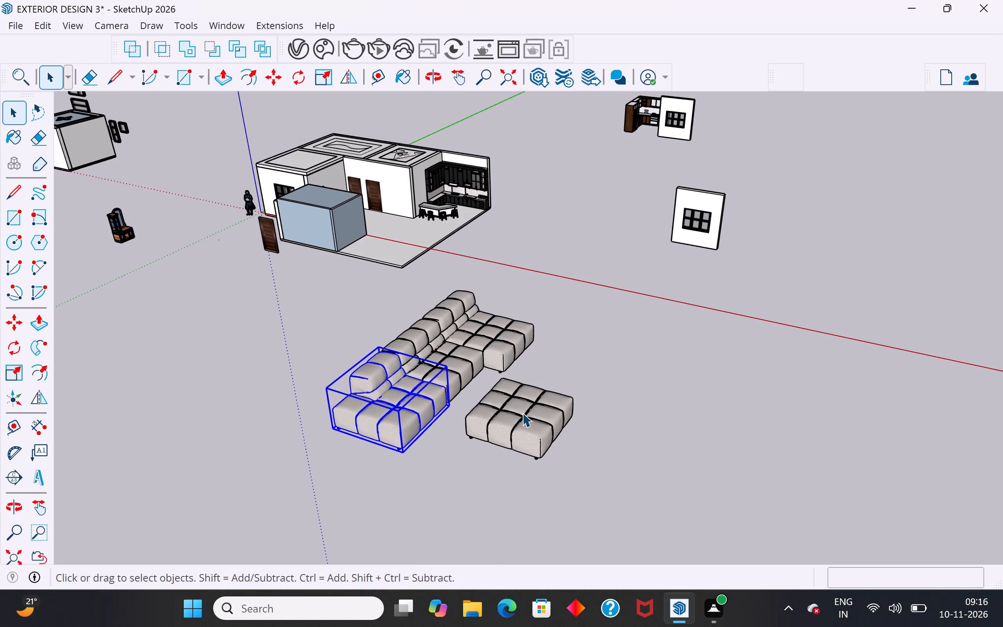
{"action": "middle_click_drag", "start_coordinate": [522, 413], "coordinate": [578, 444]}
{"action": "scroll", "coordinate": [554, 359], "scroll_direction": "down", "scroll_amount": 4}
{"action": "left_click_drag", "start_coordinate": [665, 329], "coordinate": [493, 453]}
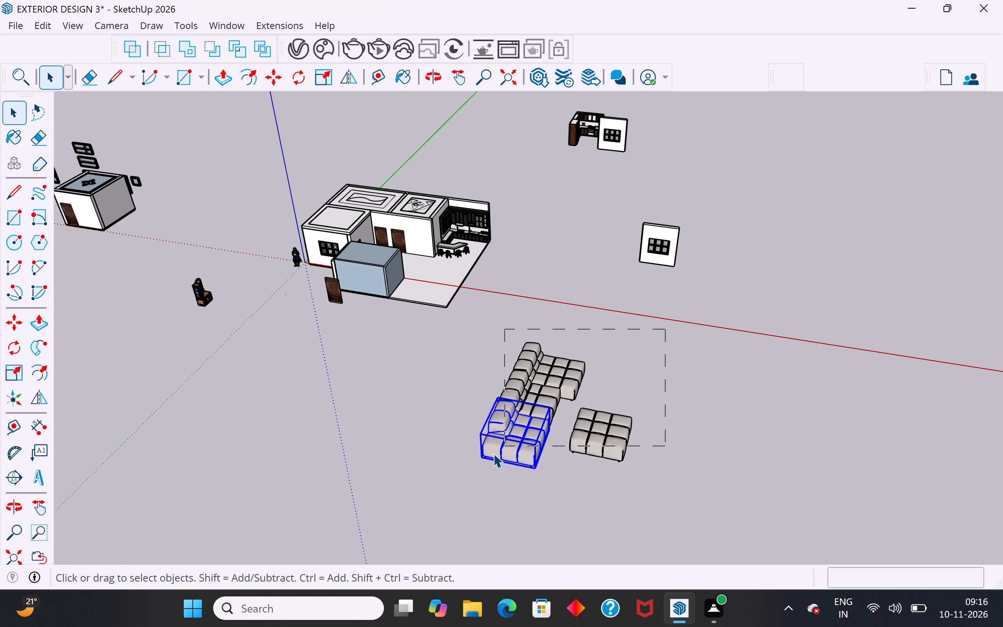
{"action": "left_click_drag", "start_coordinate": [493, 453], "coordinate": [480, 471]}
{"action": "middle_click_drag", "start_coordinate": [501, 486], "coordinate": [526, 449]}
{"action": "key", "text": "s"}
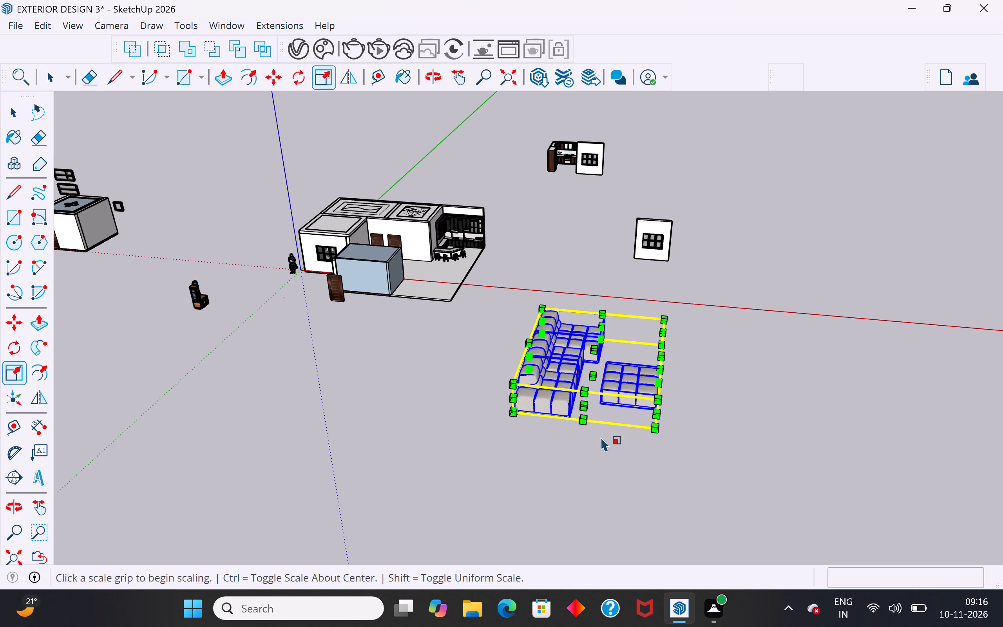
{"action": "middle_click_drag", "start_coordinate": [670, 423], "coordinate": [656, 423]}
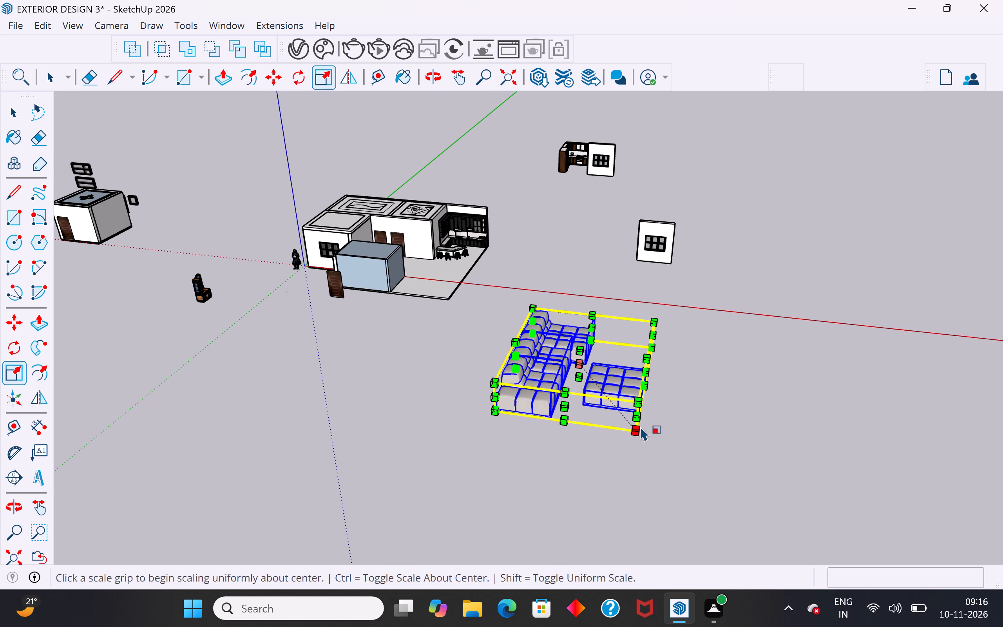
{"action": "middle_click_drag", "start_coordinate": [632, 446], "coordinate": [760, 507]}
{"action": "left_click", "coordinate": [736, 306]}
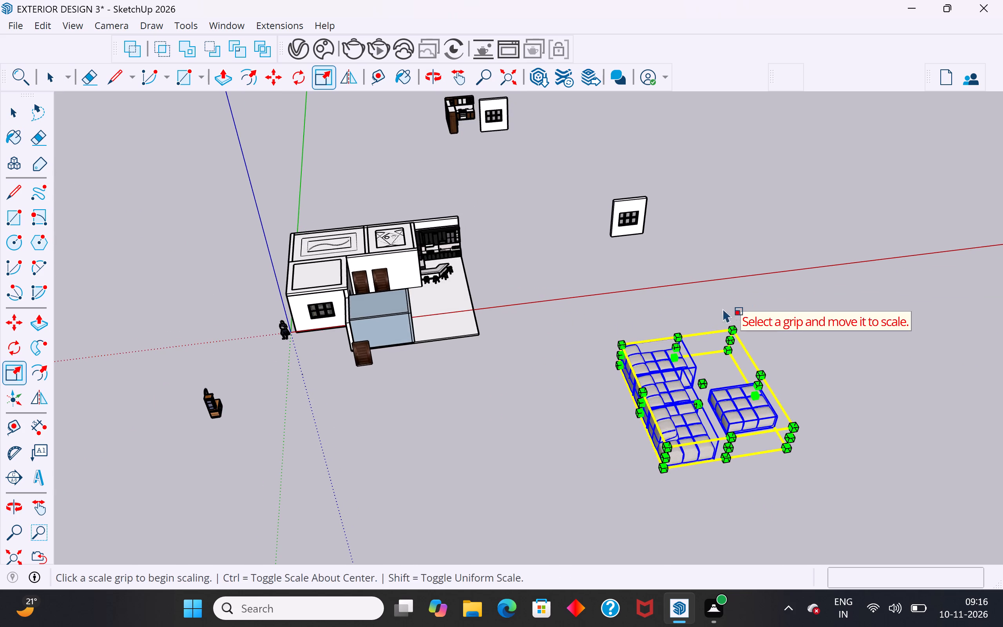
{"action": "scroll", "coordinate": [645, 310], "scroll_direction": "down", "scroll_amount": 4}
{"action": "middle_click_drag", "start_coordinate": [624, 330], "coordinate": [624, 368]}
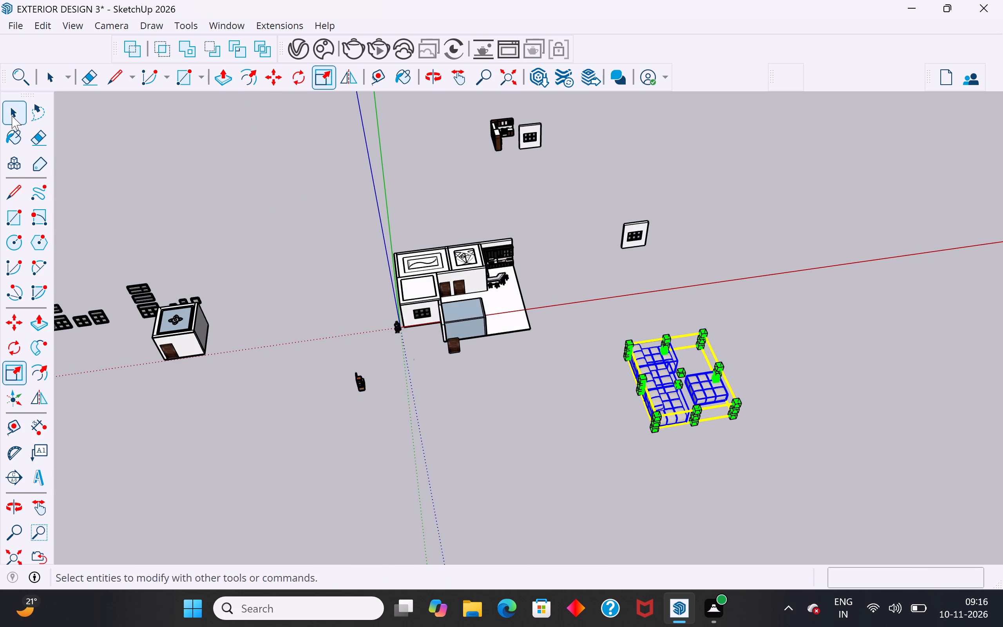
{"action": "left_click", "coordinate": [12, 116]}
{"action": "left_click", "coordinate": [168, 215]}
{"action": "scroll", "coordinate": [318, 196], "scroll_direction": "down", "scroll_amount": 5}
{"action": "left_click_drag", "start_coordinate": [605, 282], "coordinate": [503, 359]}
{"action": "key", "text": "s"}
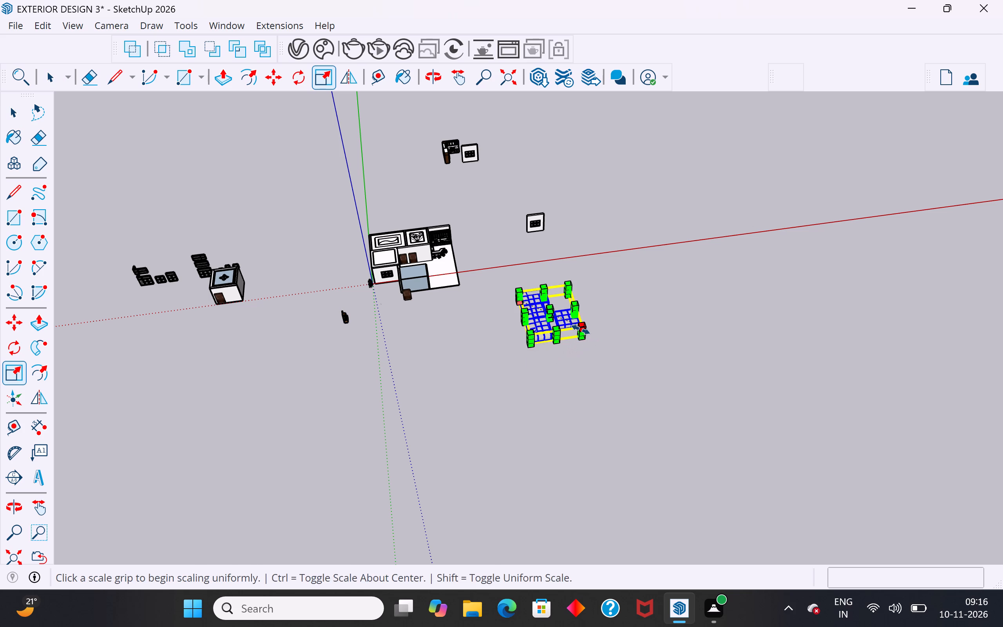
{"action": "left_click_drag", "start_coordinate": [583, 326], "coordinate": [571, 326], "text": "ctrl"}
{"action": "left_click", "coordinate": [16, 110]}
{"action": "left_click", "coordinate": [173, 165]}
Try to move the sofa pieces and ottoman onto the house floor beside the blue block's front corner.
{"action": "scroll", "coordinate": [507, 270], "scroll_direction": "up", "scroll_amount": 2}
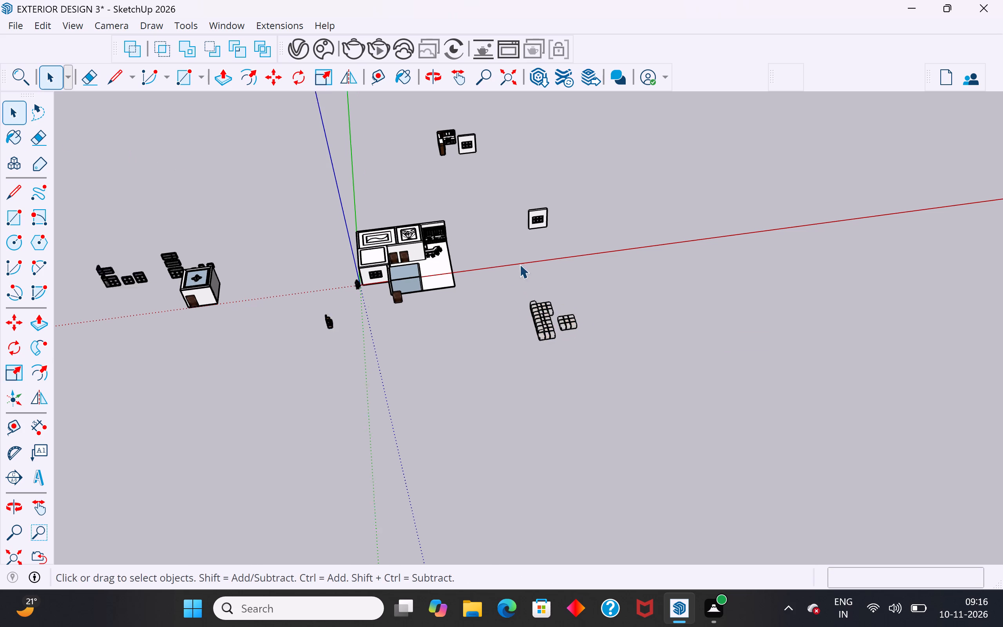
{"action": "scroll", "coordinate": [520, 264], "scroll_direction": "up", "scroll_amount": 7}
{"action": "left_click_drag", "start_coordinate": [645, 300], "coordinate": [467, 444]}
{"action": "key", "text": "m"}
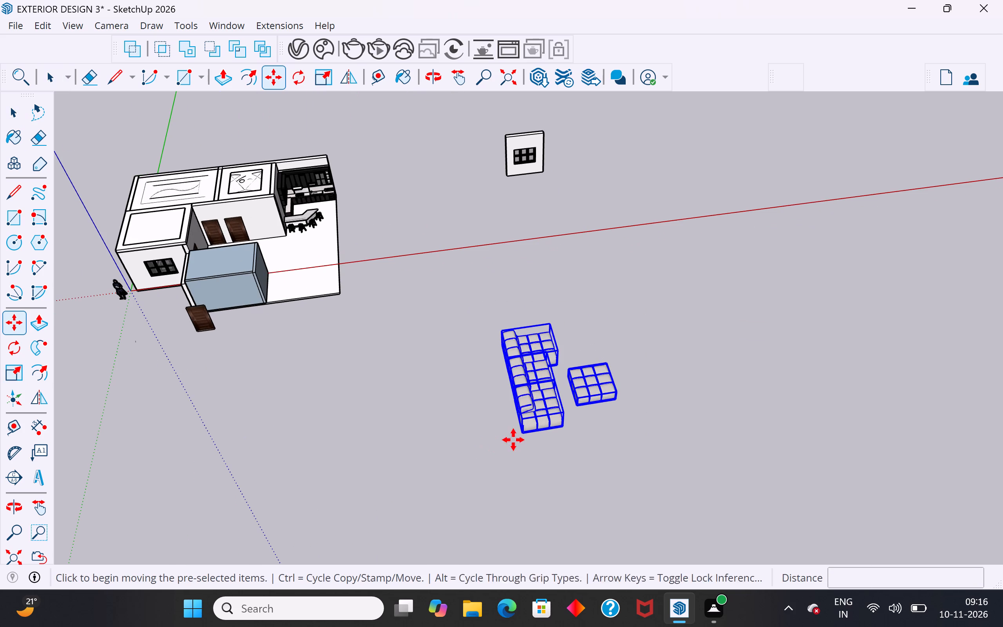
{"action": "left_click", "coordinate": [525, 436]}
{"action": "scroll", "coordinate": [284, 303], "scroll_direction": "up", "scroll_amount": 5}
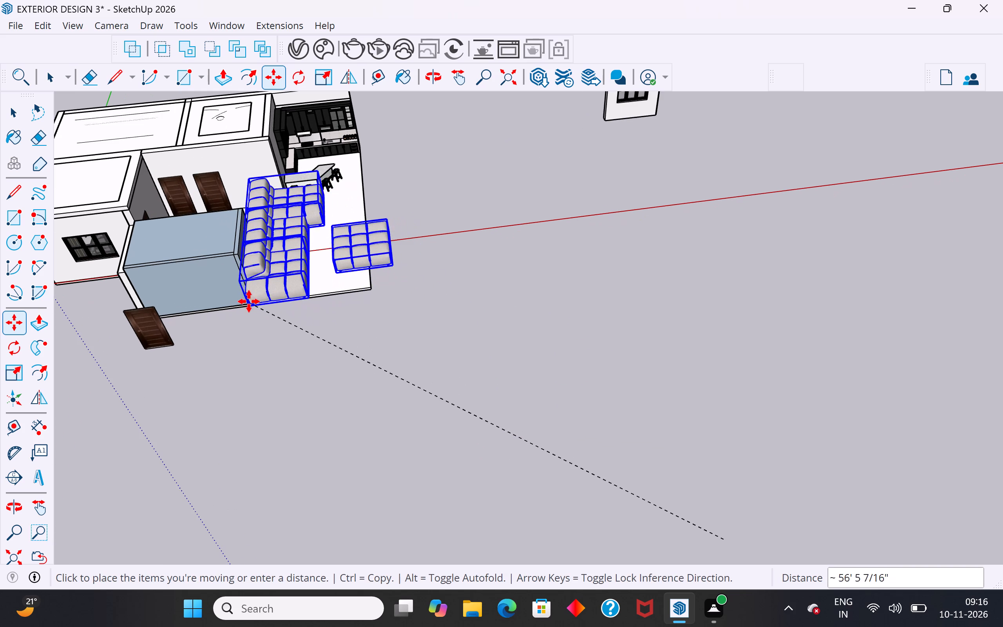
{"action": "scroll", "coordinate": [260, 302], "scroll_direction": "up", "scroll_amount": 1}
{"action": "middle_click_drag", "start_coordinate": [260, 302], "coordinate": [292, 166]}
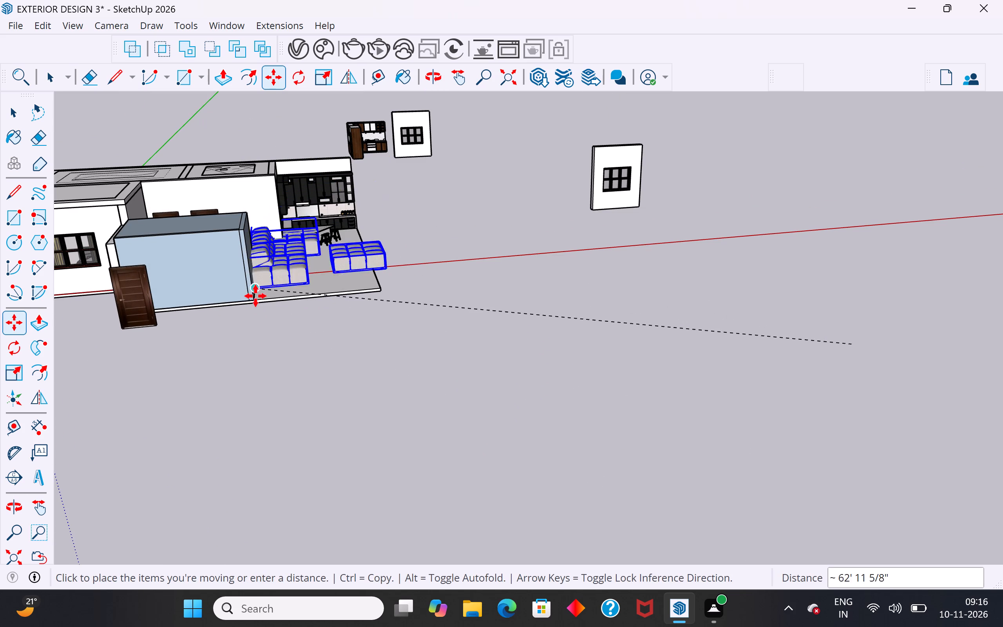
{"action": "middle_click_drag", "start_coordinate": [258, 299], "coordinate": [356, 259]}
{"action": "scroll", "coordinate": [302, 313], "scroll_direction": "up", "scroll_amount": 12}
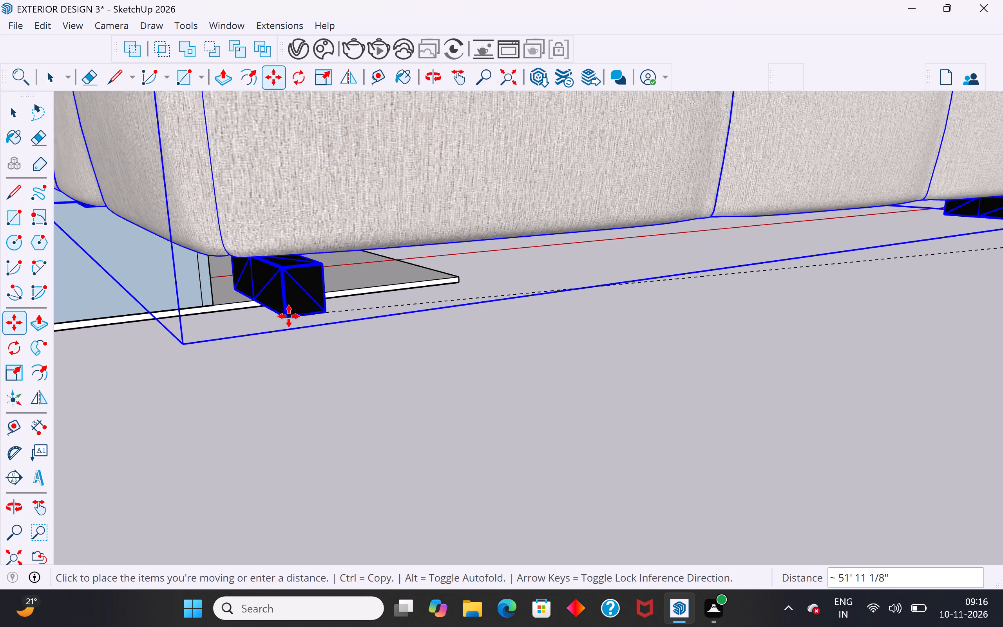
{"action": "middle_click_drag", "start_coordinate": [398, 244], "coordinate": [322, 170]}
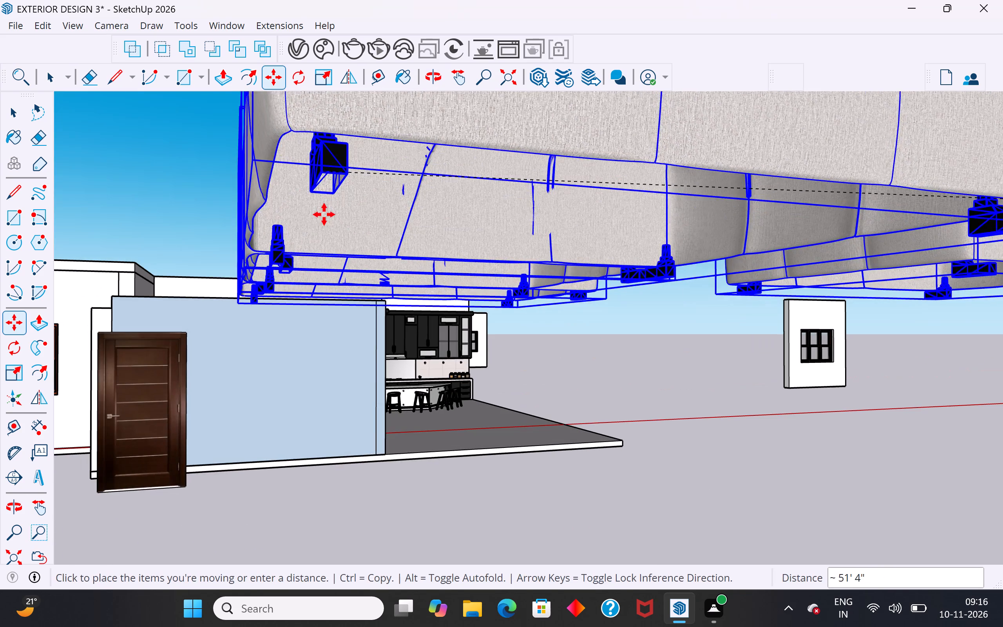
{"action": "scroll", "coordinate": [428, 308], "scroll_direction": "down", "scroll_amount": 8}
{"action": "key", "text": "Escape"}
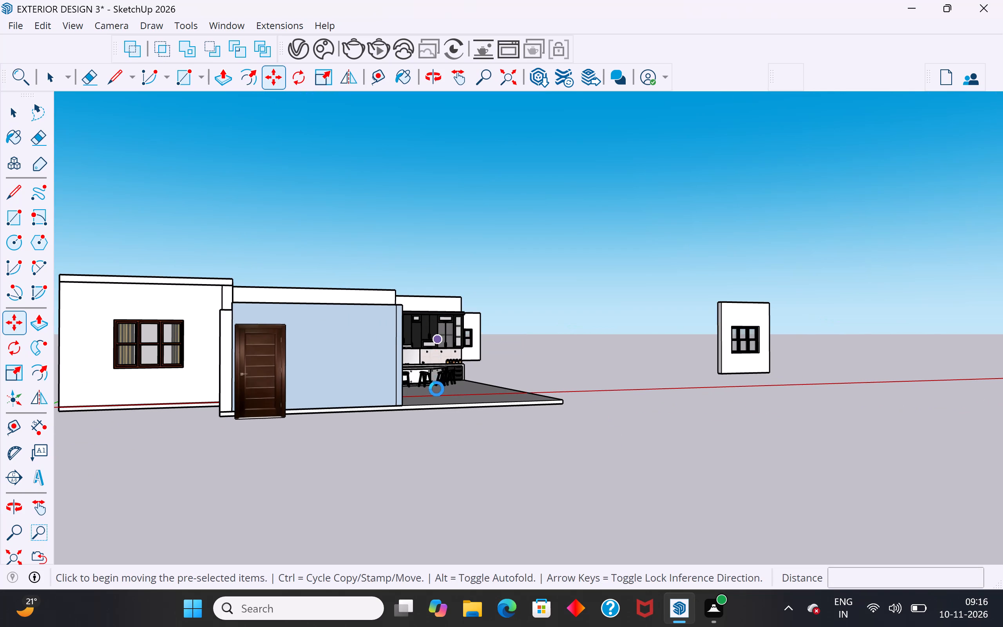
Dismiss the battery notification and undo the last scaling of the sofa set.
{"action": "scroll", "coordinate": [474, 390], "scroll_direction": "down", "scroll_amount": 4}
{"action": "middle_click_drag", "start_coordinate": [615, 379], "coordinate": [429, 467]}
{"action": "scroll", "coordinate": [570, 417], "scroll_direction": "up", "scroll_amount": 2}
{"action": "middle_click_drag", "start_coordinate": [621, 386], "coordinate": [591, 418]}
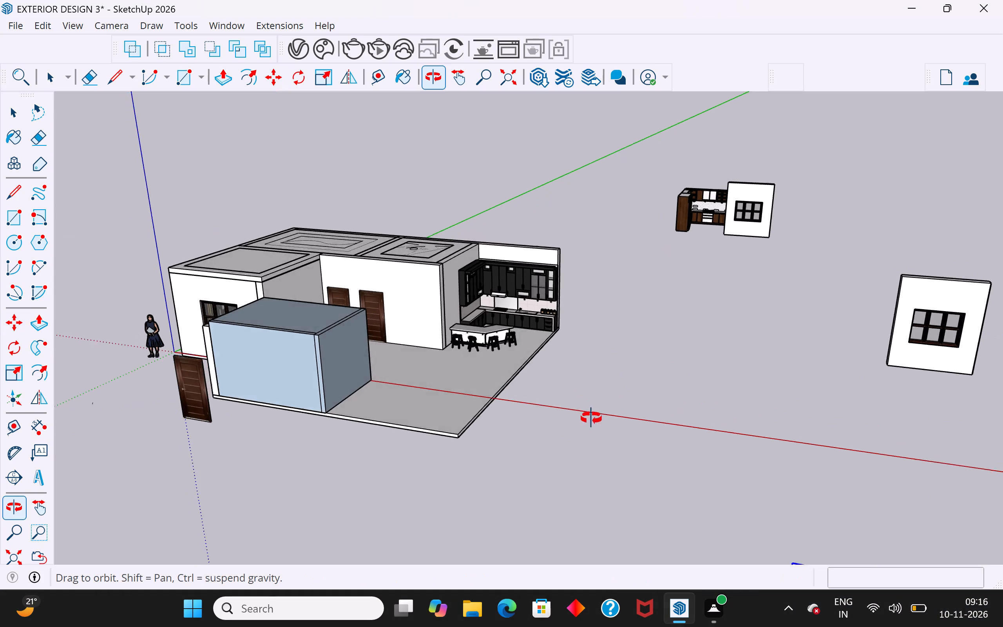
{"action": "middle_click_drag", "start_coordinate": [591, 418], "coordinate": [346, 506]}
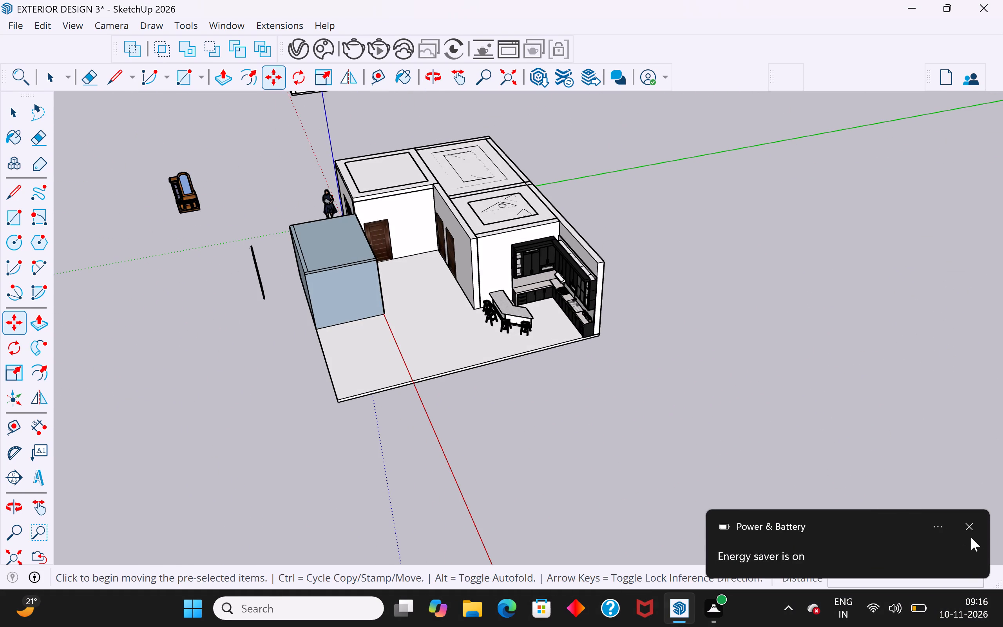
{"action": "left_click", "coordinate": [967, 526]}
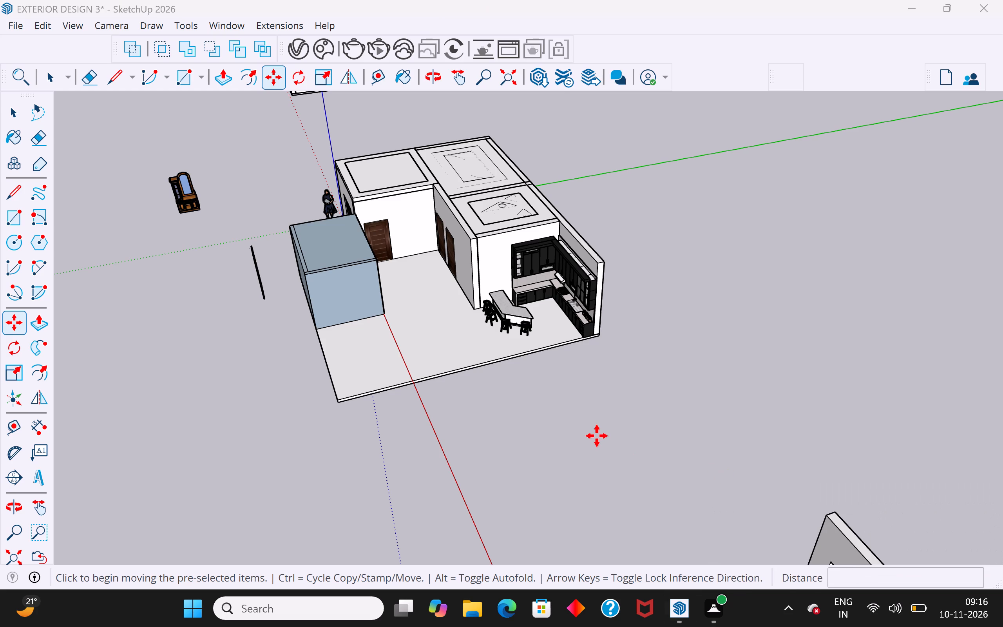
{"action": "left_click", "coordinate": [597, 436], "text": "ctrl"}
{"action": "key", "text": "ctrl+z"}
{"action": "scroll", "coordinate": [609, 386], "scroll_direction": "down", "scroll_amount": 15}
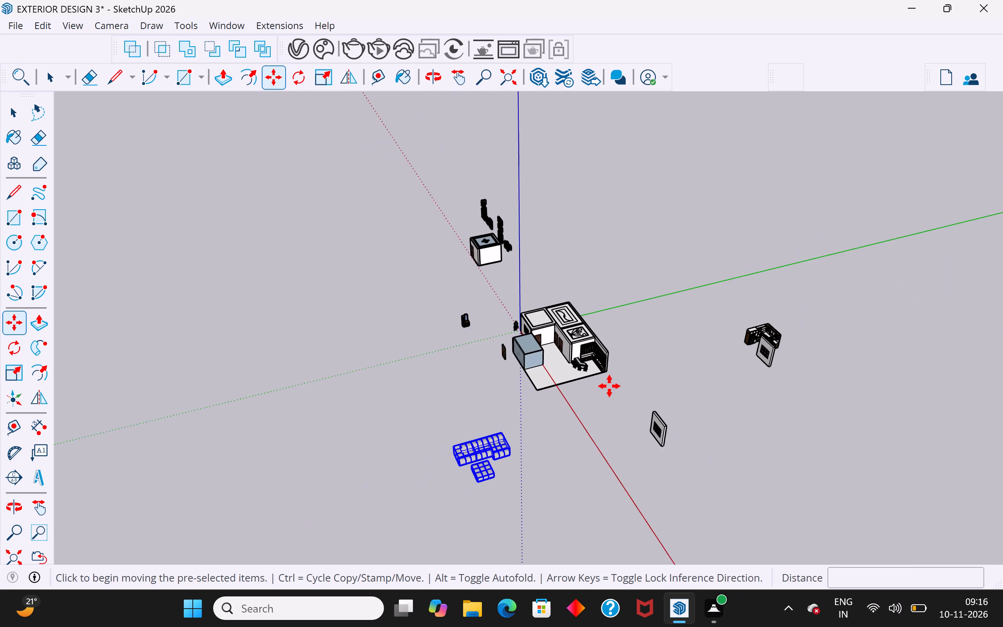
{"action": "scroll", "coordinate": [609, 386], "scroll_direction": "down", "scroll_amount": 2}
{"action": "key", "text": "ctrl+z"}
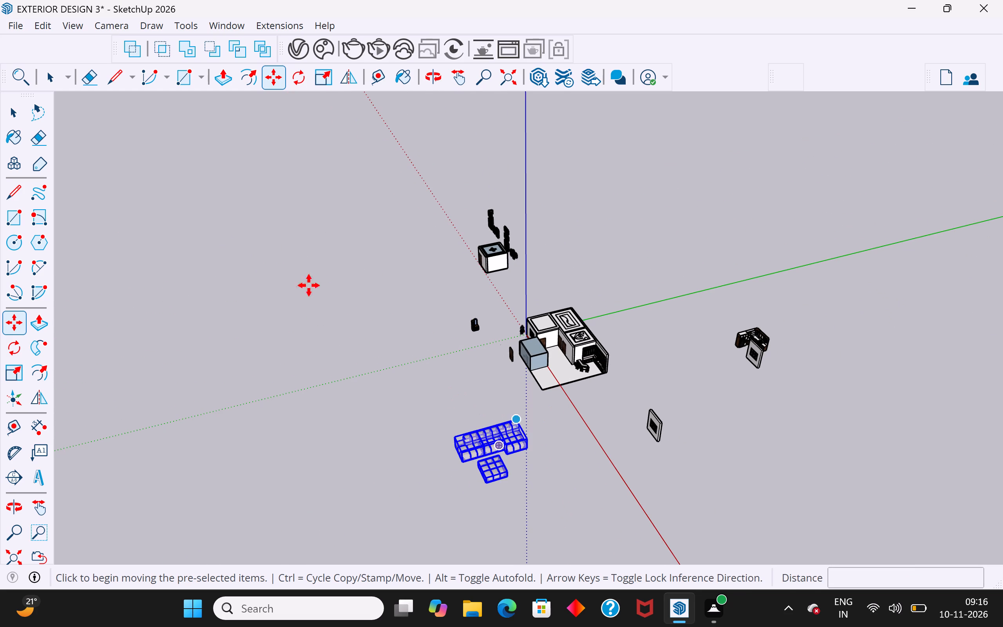
Scale all the sofa pieces and the ottoman uniformly about their center by a factor of 0.51.
{"action": "left_click", "coordinate": [7, 116]}
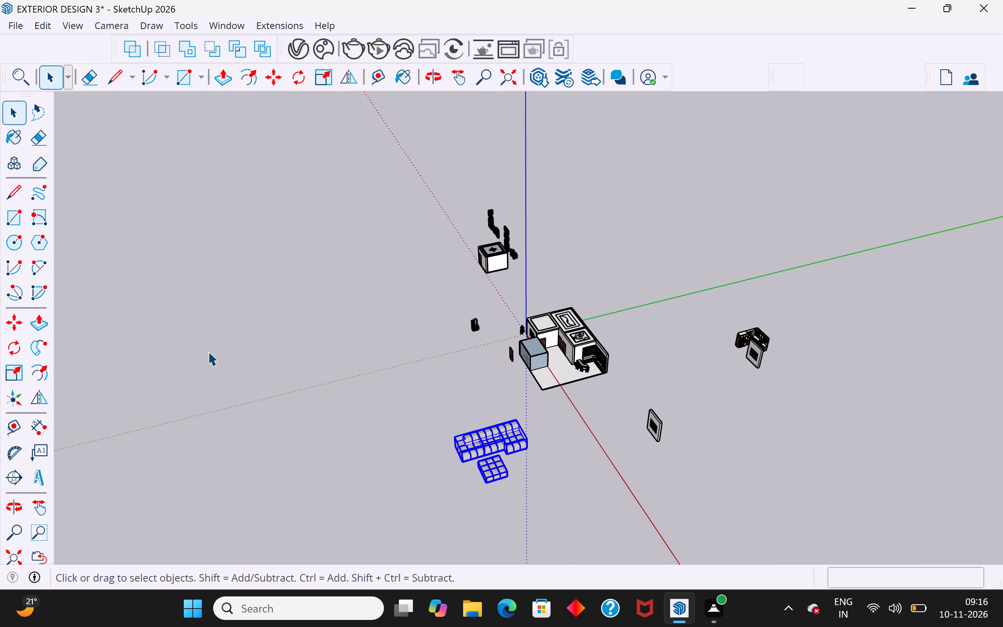
{"action": "left_click", "coordinate": [208, 352]}
{"action": "left_click_drag", "start_coordinate": [561, 423], "coordinate": [429, 484]}
{"action": "middle_click_drag", "start_coordinate": [453, 496], "coordinate": [583, 495]}
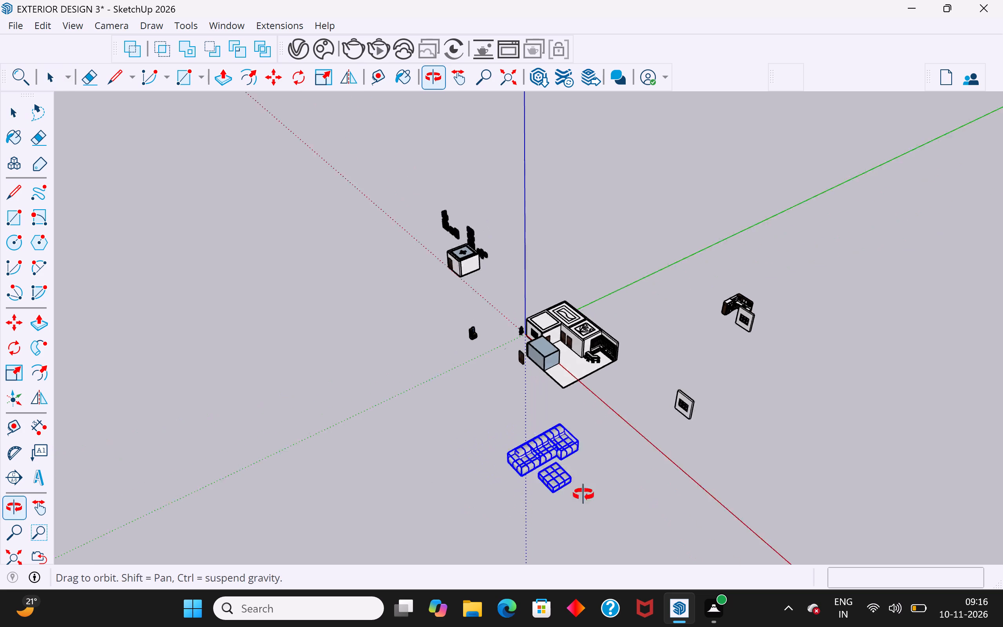
{"action": "middle_click_drag", "start_coordinate": [583, 495], "coordinate": [619, 484]}
{"action": "scroll", "coordinate": [615, 449], "scroll_direction": "up", "scroll_amount": 4}
{"action": "key", "text": "s"}
{"action": "scroll", "coordinate": [603, 453], "scroll_direction": "up", "scroll_amount": 3}
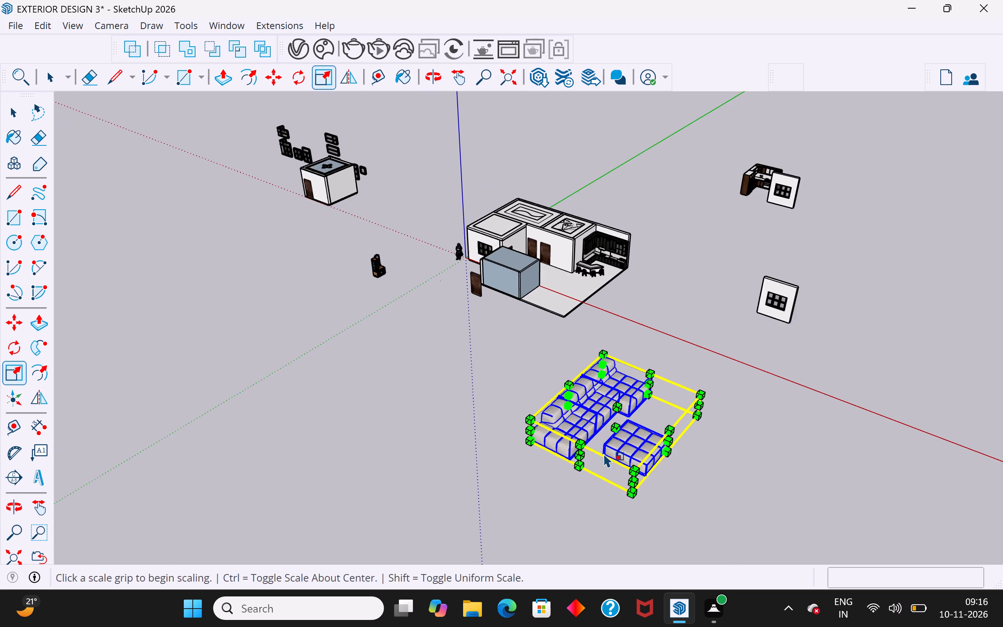
{"action": "scroll", "coordinate": [614, 477], "scroll_direction": "up", "scroll_amount": 4}
{"action": "left_click_drag", "start_coordinate": [648, 464], "coordinate": [639, 443], "text": "ctrl"}
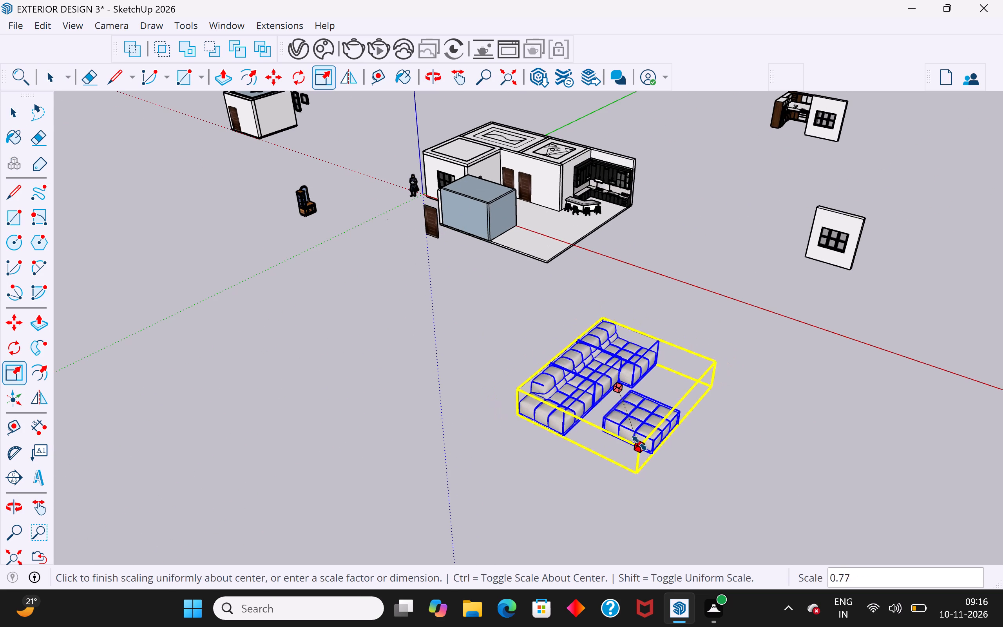
{"action": "left_click_drag", "start_coordinate": [639, 443], "coordinate": [628, 426], "text": "ctrl"}
{"action": "left_click", "coordinate": [18, 113]}
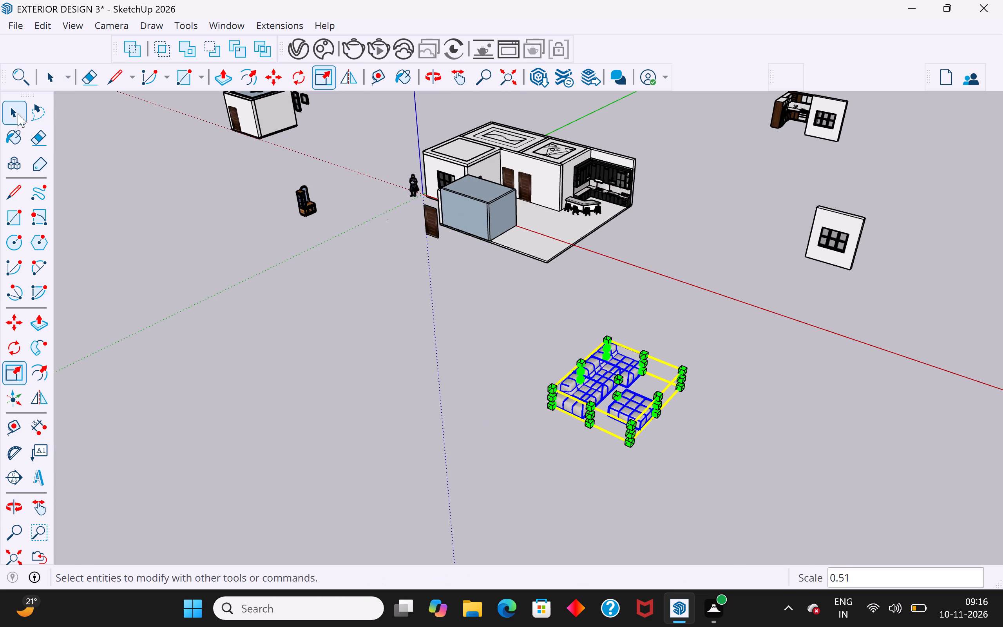
{"action": "left_click", "coordinate": [209, 316]}
Combine all the sofa pieces and the ottoman into one group.
{"action": "left_click", "coordinate": [642, 408]}
{"action": "left_click", "coordinate": [593, 361]}
{"action": "left_click_drag", "start_coordinate": [670, 339], "coordinate": [527, 449]}
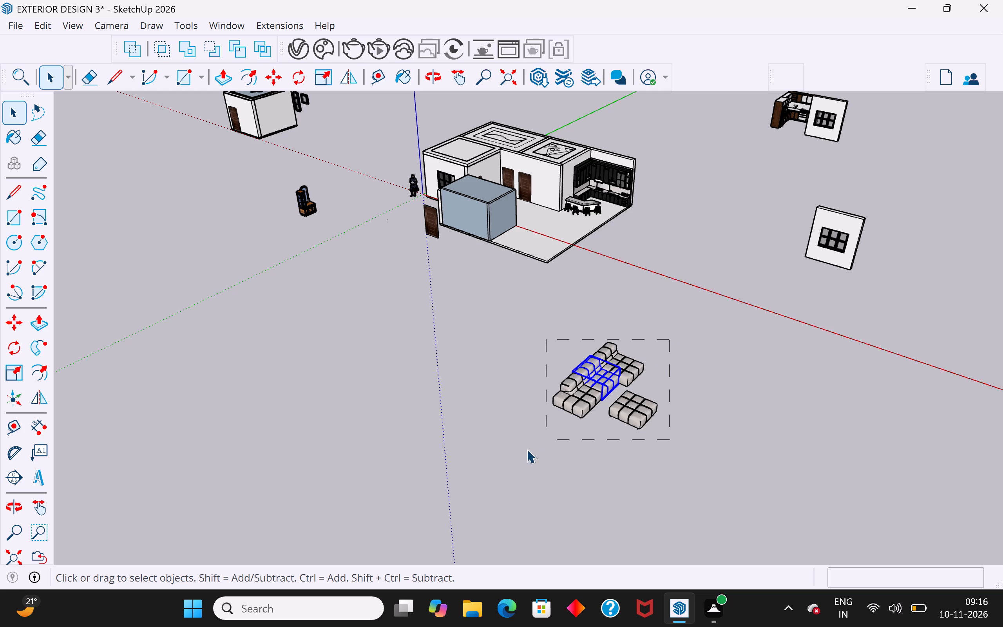
{"action": "left_click_drag", "start_coordinate": [527, 449], "coordinate": [521, 450]}
{"action": "right_click", "coordinate": [603, 372]}
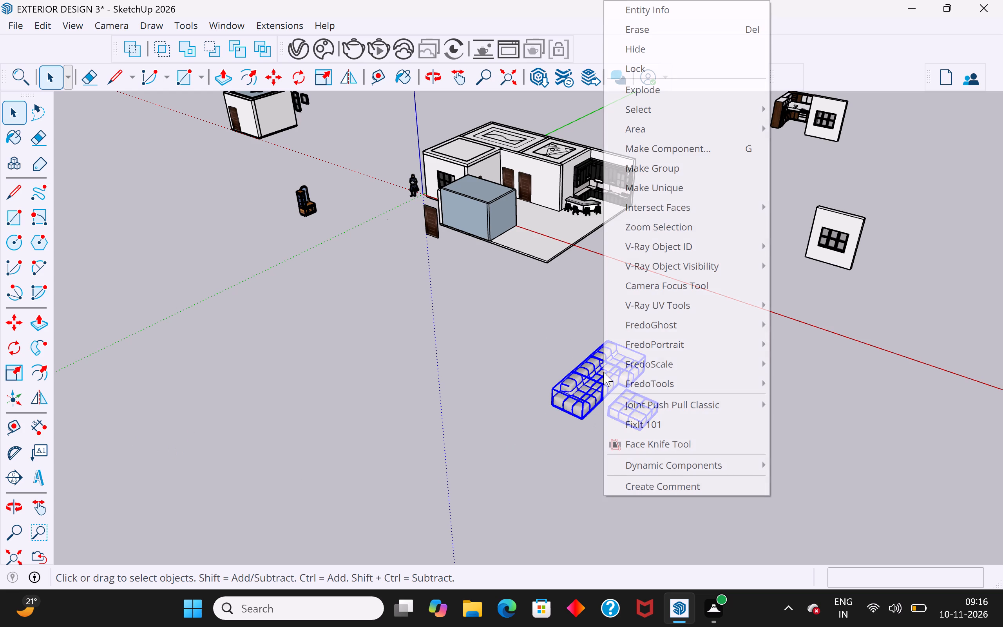
{"action": "left_click", "coordinate": [688, 169]}
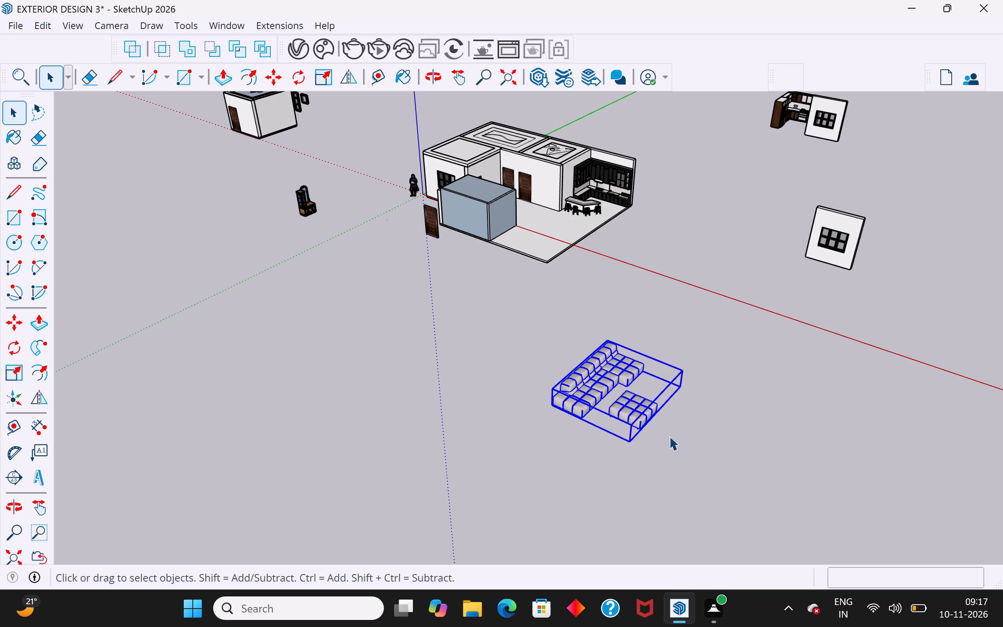
{"action": "middle_click_drag", "start_coordinate": [670, 459], "coordinate": [696, 457]}
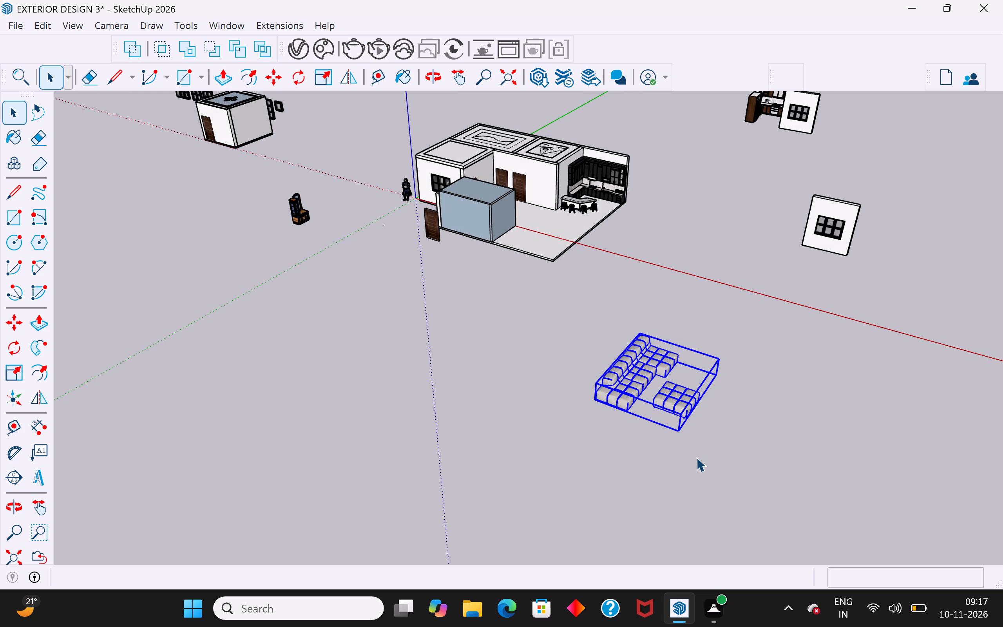
Move the grouped sofa set onto the house floor, snapping its base corner to the blue block's front bottom corner.
{"action": "key", "text": "m"}
{"action": "left_click", "coordinate": [594, 411]}
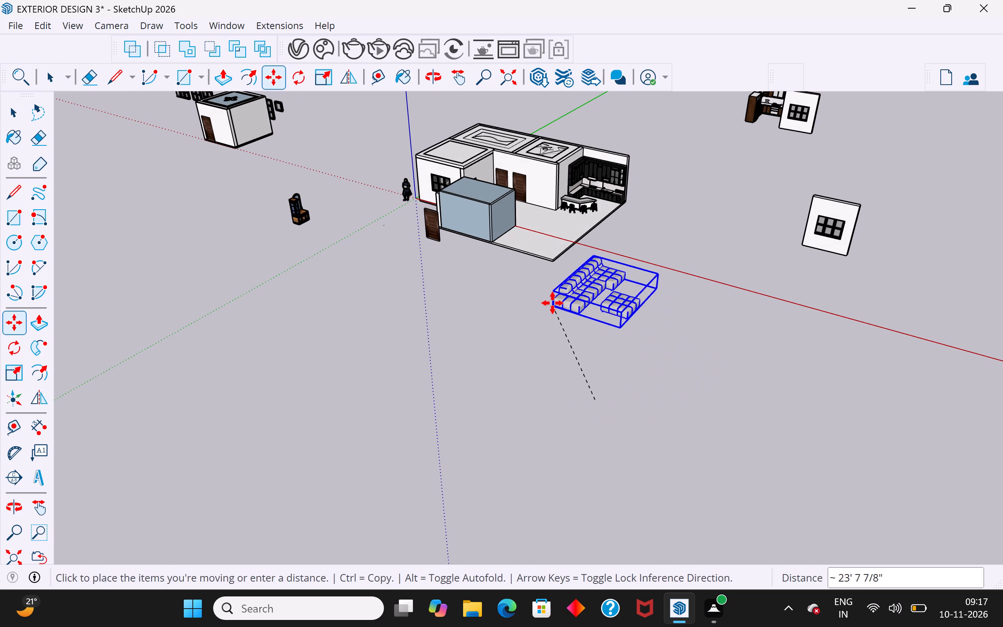
{"action": "scroll", "coordinate": [550, 298], "scroll_direction": "up", "scroll_amount": 11}
{"action": "middle_click_drag", "start_coordinate": [480, 197], "coordinate": [649, 173]}
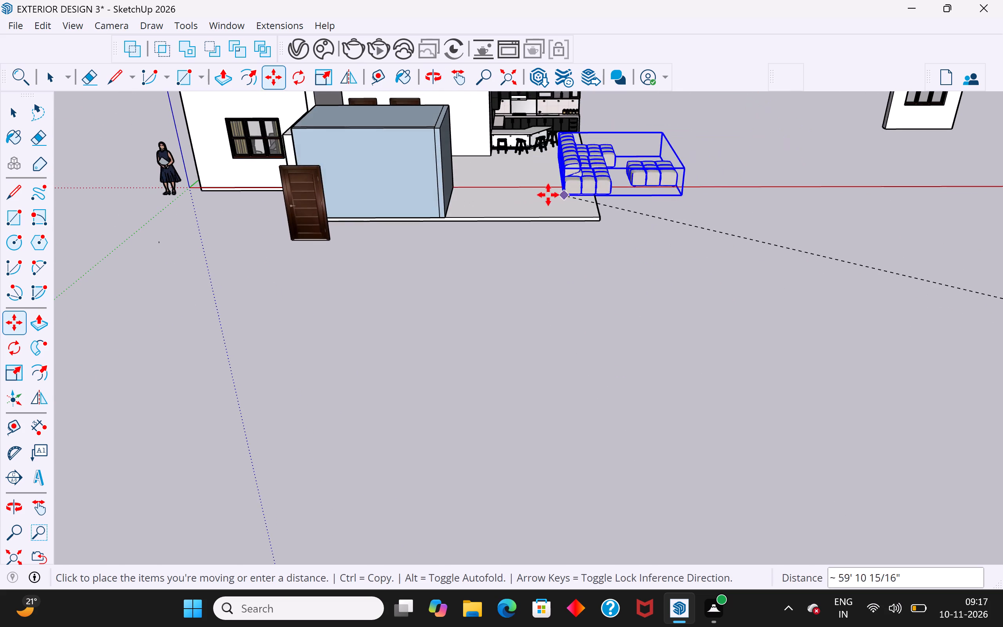
{"action": "scroll", "coordinate": [549, 195], "scroll_direction": "up", "scroll_amount": 6}
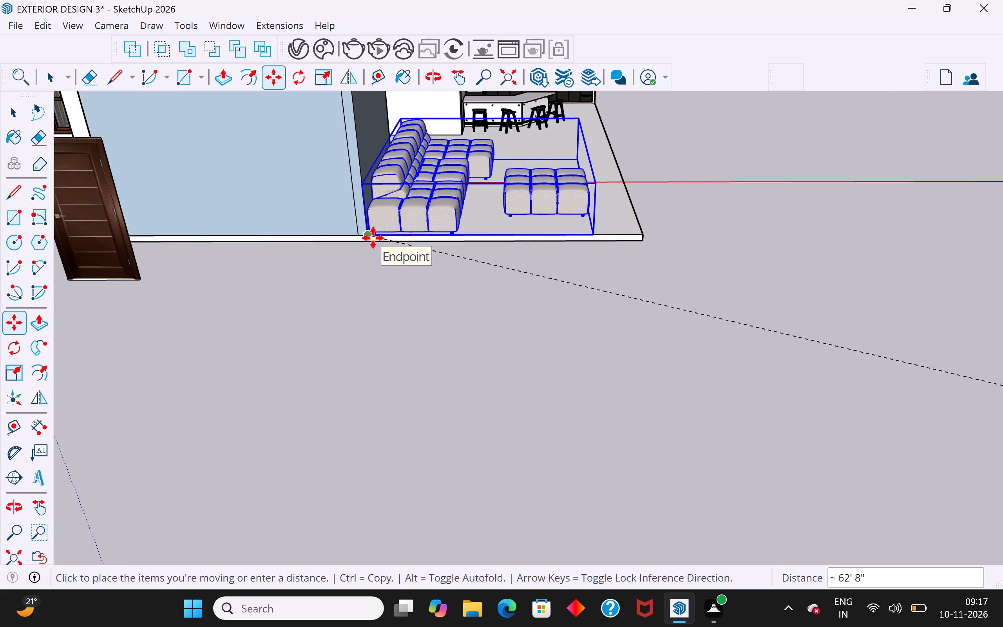
{"action": "left_click", "coordinate": [373, 238]}
{"action": "left_click", "coordinate": [17, 115]}
{"action": "left_click", "coordinate": [379, 384]}
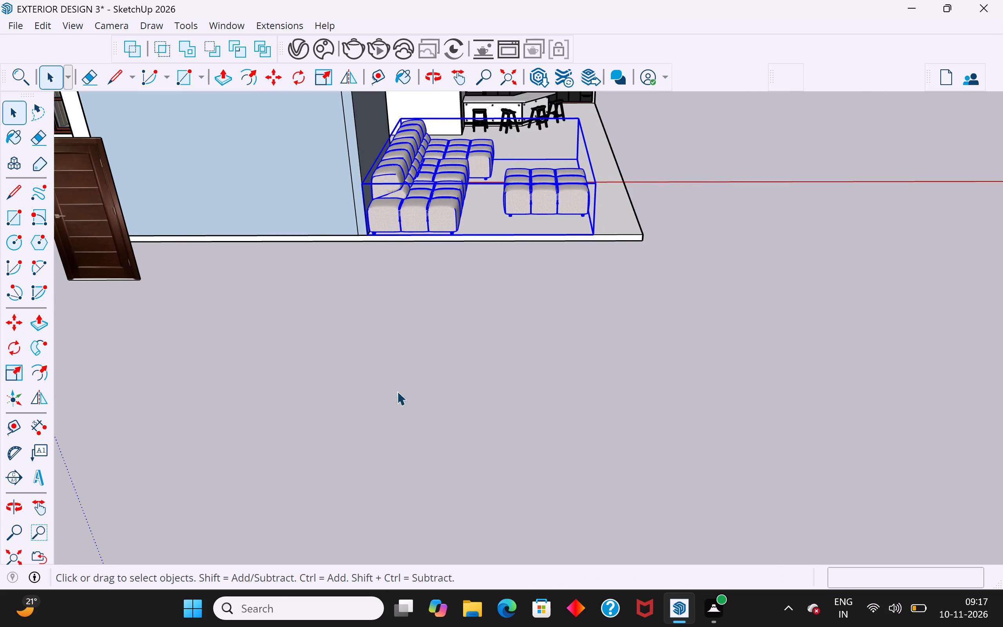
Examine the sofa set's placement and the surrounding bathroom block, kitchen and doors from several angles.
{"action": "scroll", "coordinate": [565, 498], "scroll_direction": "down", "scroll_amount": 5}
{"action": "middle_click_drag", "start_coordinate": [674, 340], "coordinate": [318, 302]}
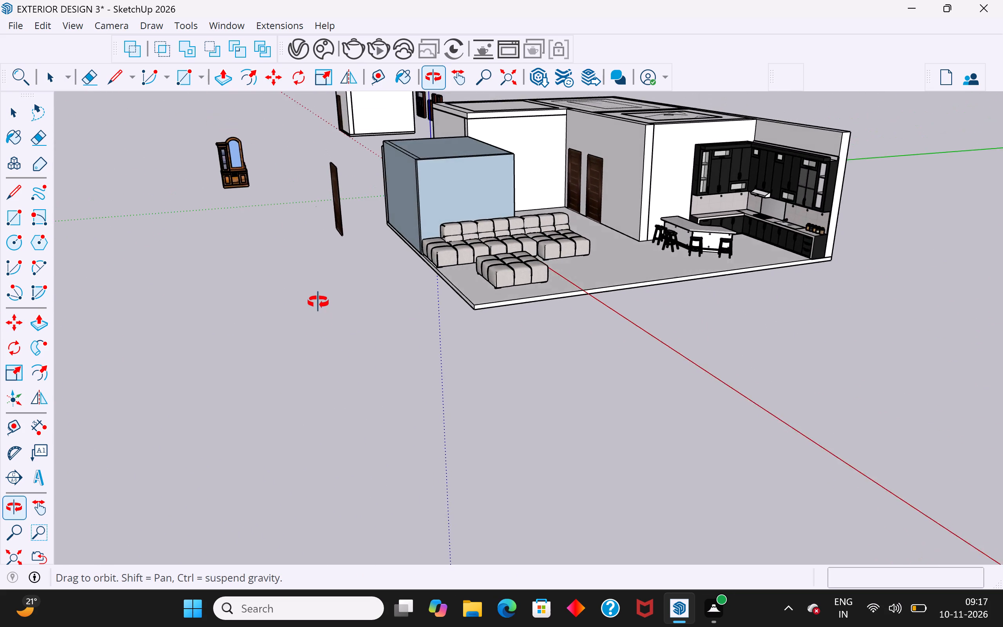
{"action": "middle_click_drag", "start_coordinate": [318, 302], "coordinate": [283, 410]}
{"action": "scroll", "coordinate": [512, 458], "scroll_direction": "down", "scroll_amount": 6}
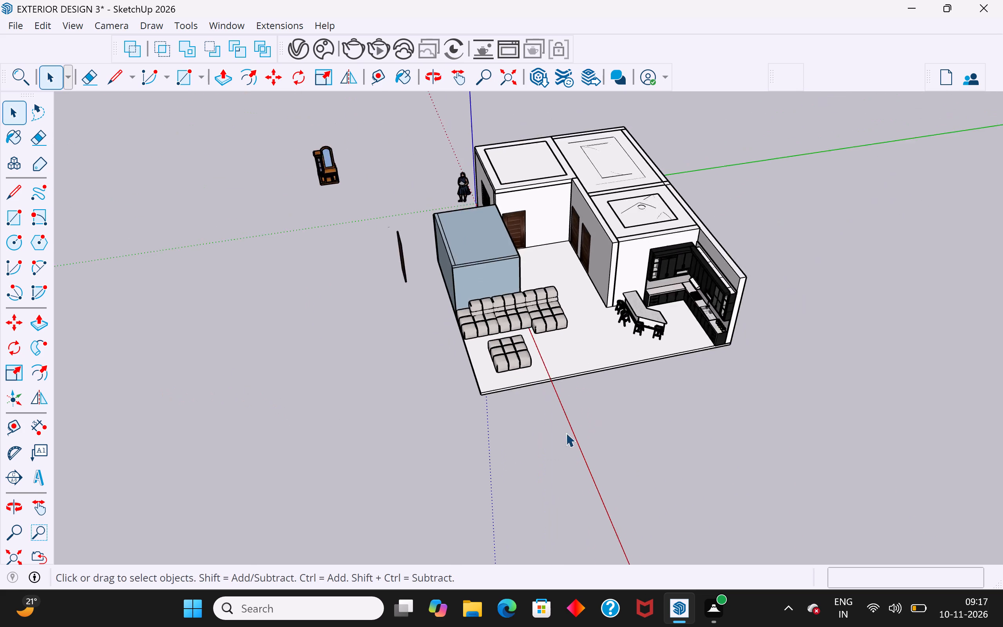
{"action": "middle_click_drag", "start_coordinate": [566, 433], "coordinate": [466, 419]}
{"action": "scroll", "coordinate": [496, 339], "scroll_direction": "up", "scroll_amount": 9}
{"action": "middle_click_drag", "start_coordinate": [494, 337], "coordinate": [377, 290]}
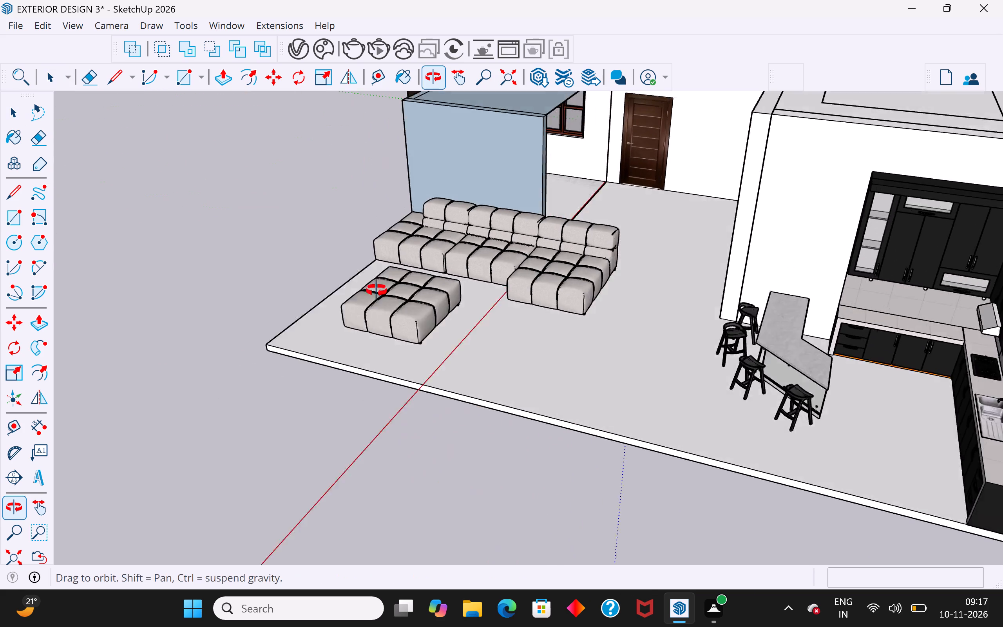
{"action": "middle_click_drag", "start_coordinate": [377, 290], "coordinate": [311, 255]}
{"action": "middle_click_drag", "start_coordinate": [660, 238], "coordinate": [606, 401]}
{"action": "scroll", "coordinate": [622, 177], "scroll_direction": "up", "scroll_amount": 1}
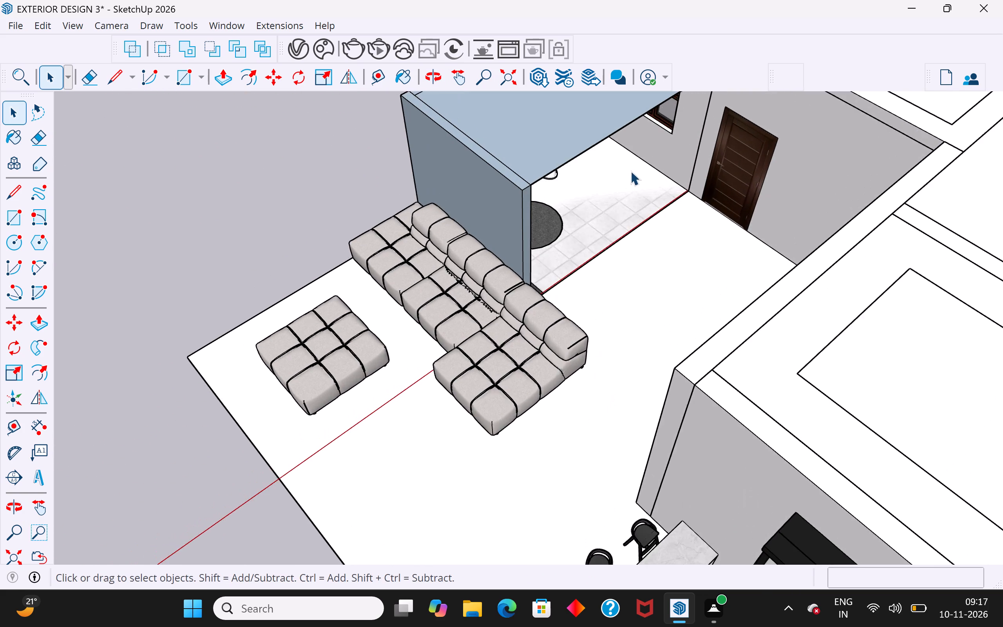
{"action": "scroll", "coordinate": [630, 171], "scroll_direction": "up", "scroll_amount": 2}
{"action": "scroll", "coordinate": [567, 361], "scroll_direction": "down", "scroll_amount": 2}
{"action": "middle_click_drag", "start_coordinate": [585, 349], "coordinate": [624, 216]}
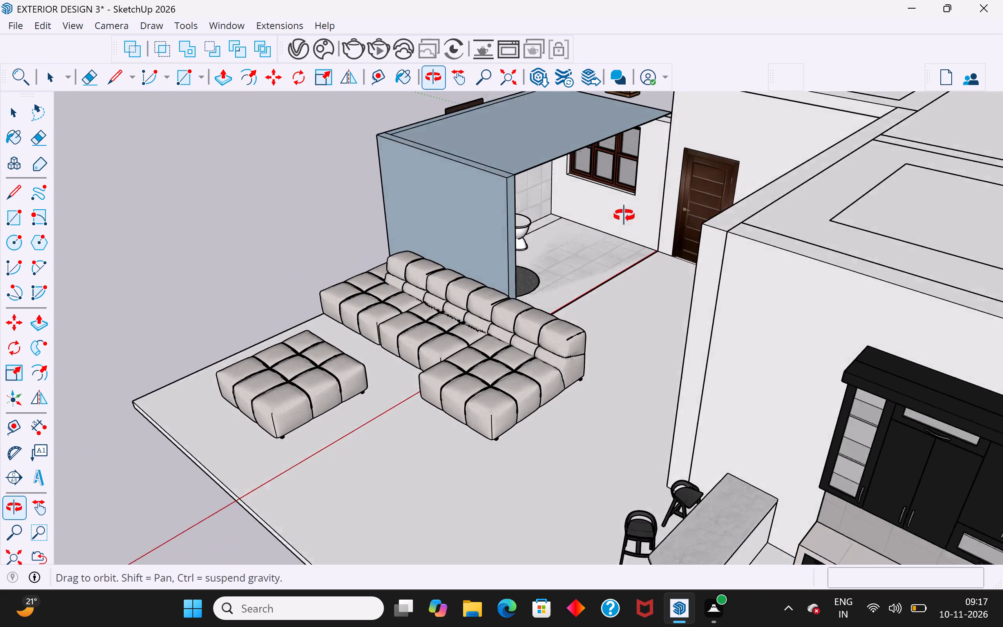
{"action": "middle_click_drag", "start_coordinate": [624, 216], "coordinate": [632, 171]}
{"action": "scroll", "coordinate": [509, 420], "scroll_direction": "down", "scroll_amount": 4}
{"action": "scroll", "coordinate": [544, 386], "scroll_direction": "down", "scroll_amount": 3}
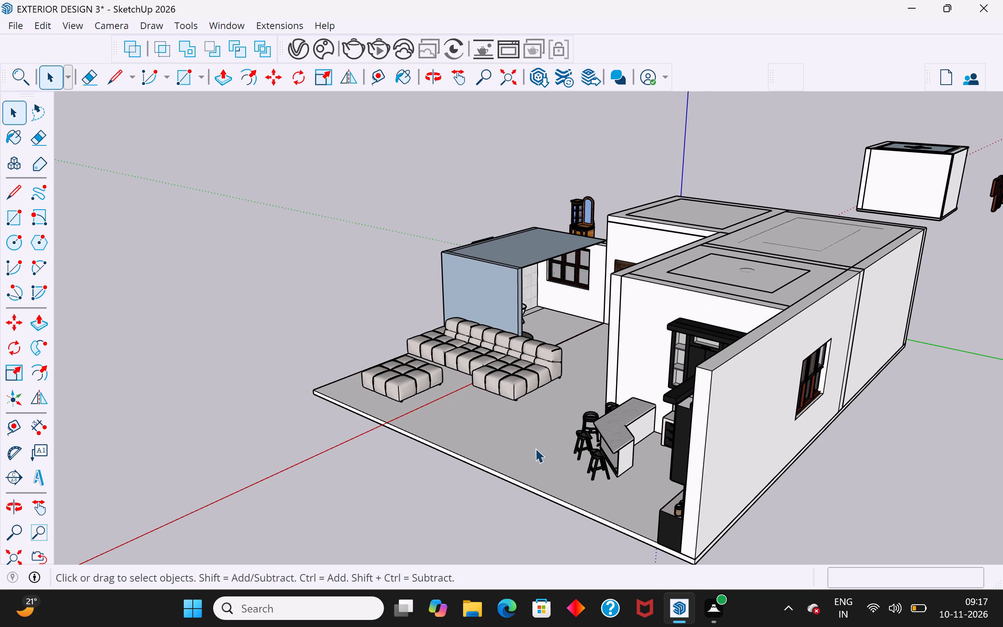
{"action": "middle_click_drag", "start_coordinate": [547, 457], "coordinate": [641, 487]}
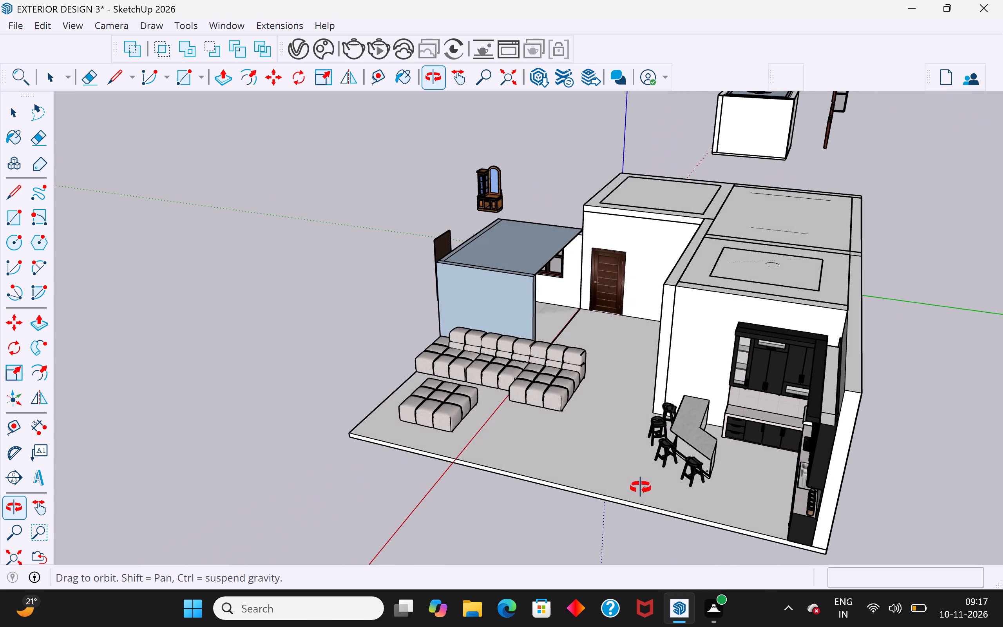
{"action": "middle_click_drag", "start_coordinate": [641, 487], "coordinate": [622, 449]}
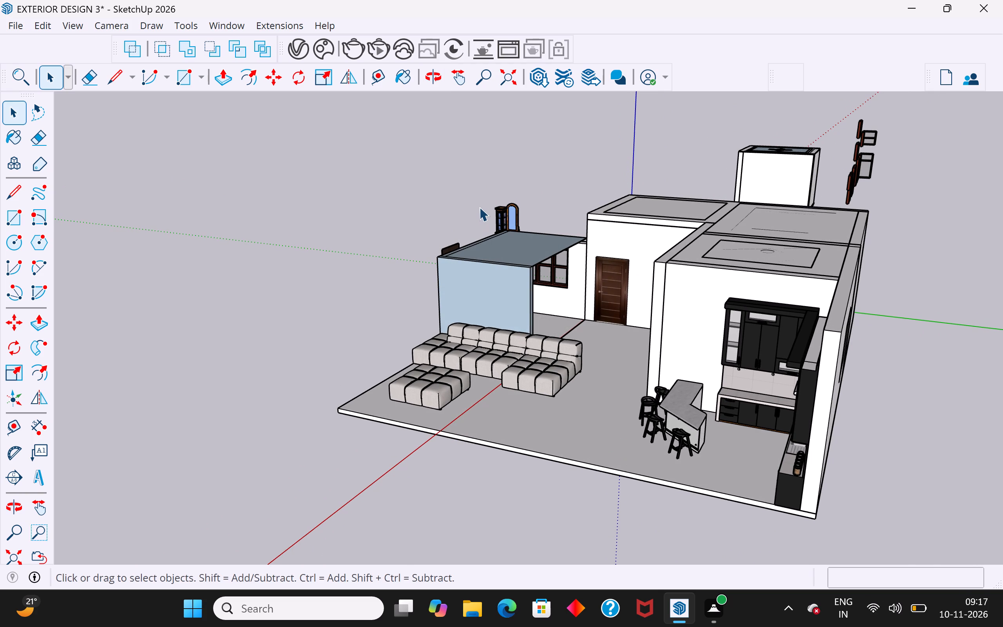
{"action": "scroll", "coordinate": [482, 206], "scroll_direction": "up", "scroll_amount": 2}
{"action": "middle_click_drag", "start_coordinate": [512, 257], "coordinate": [426, 243]}
{"action": "middle_click_drag", "start_coordinate": [418, 236], "coordinate": [430, 155]}
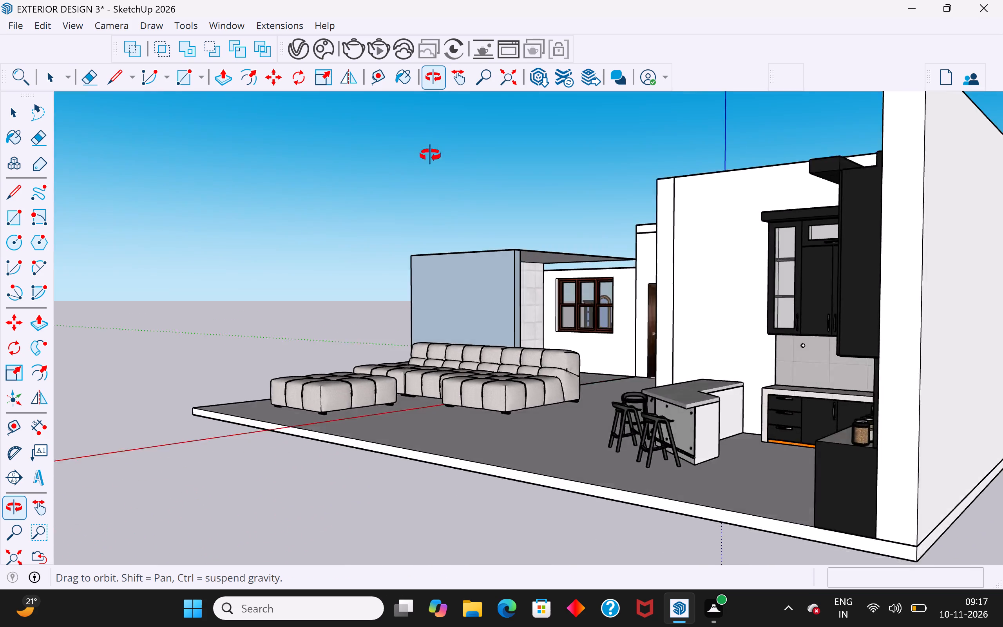
{"action": "middle_click_drag", "start_coordinate": [430, 155], "coordinate": [437, 145]}
{"action": "scroll", "coordinate": [587, 261], "scroll_direction": "up", "scroll_amount": 10}
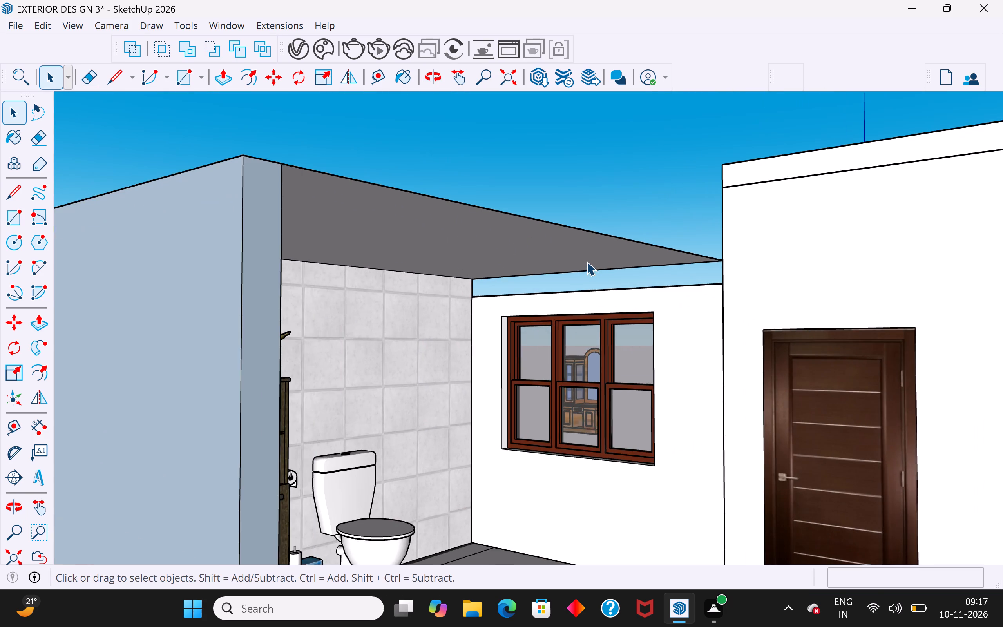
{"action": "middle_click_drag", "start_coordinate": [590, 268], "coordinate": [643, 346]}
{"action": "scroll", "coordinate": [643, 339], "scroll_direction": "up", "scroll_amount": 1}
{"action": "scroll", "coordinate": [647, 269], "scroll_direction": "down", "scroll_amount": 13}
{"action": "middle_click_drag", "start_coordinate": [658, 279], "coordinate": [713, 321]}
{"action": "scroll", "coordinate": [713, 321], "scroll_direction": "up", "scroll_amount": 1}
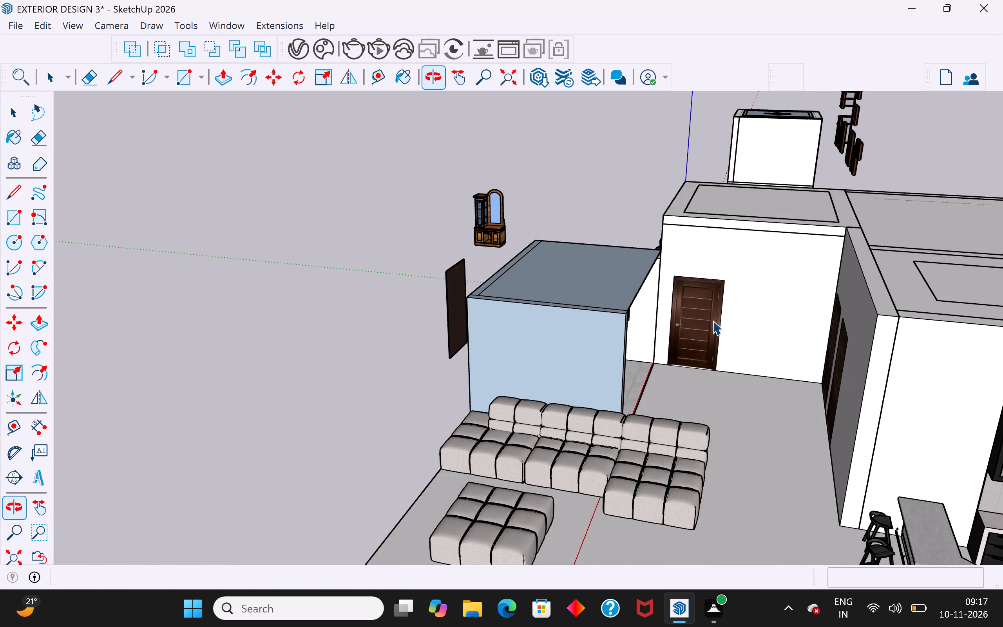
{"action": "scroll", "coordinate": [713, 321], "scroll_direction": "down", "scroll_amount": 4}
{"action": "middle_click_drag", "start_coordinate": [777, 348], "coordinate": [844, 379]}
{"action": "middle_click_drag", "start_coordinate": [753, 314], "coordinate": [472, 240]}
{"action": "scroll", "coordinate": [473, 241], "scroll_direction": "down", "scroll_amount": 8}
Move the front wall of the detached furnished room about 48' 4" away to open up its interior.
{"action": "middle_click_drag", "start_coordinate": [506, 394], "coordinate": [600, 424]}
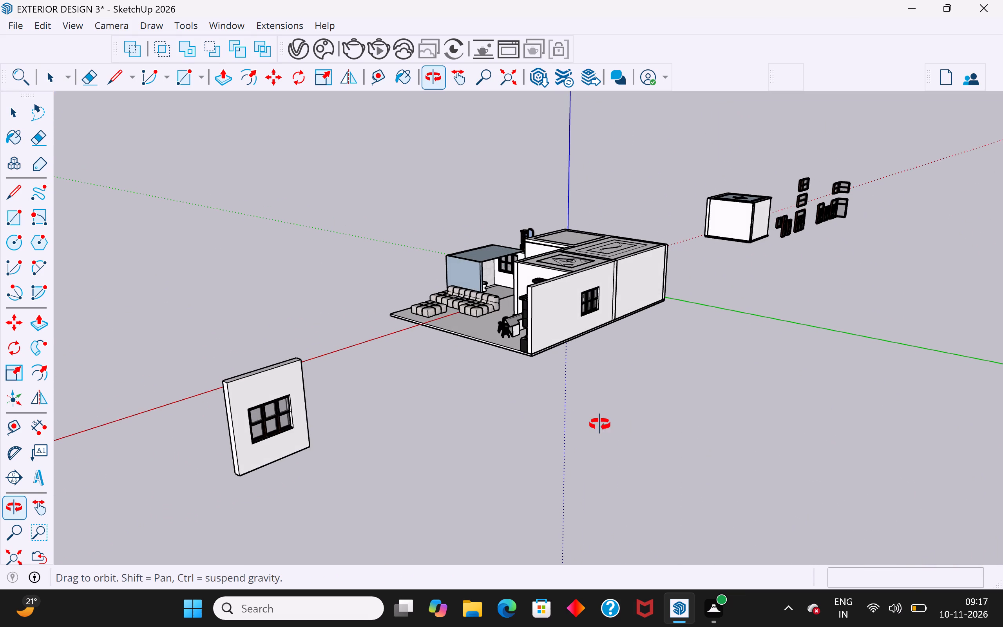
{"action": "middle_click_drag", "start_coordinate": [600, 424], "coordinate": [601, 426]}
{"action": "middle_click_drag", "start_coordinate": [835, 253], "coordinate": [825, 282]}
{"action": "scroll", "coordinate": [733, 188], "scroll_direction": "up", "scroll_amount": 4}
{"action": "left_click", "coordinate": [740, 213]}
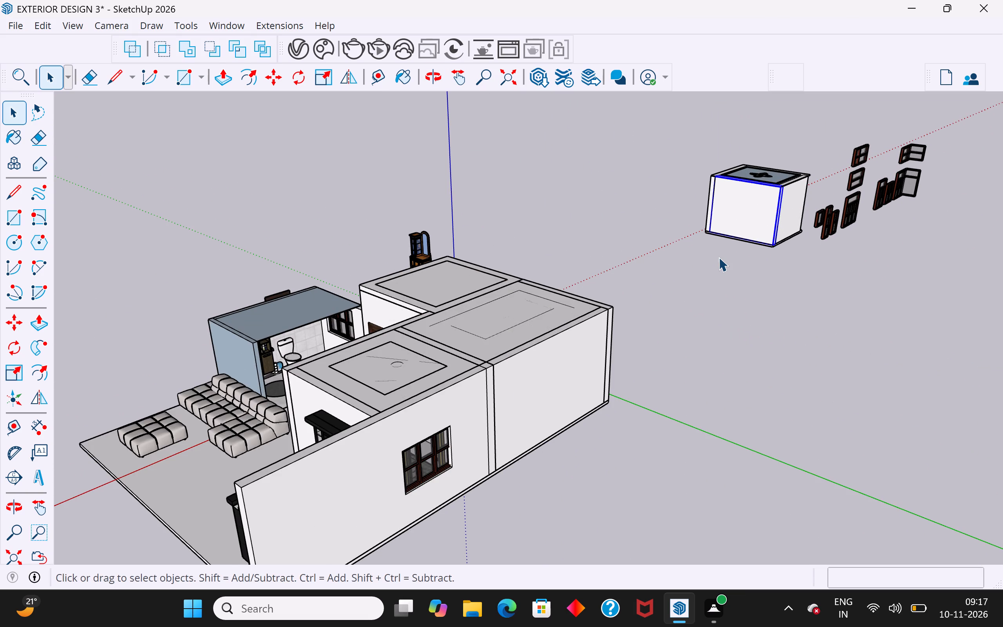
{"action": "key", "text": "m"}
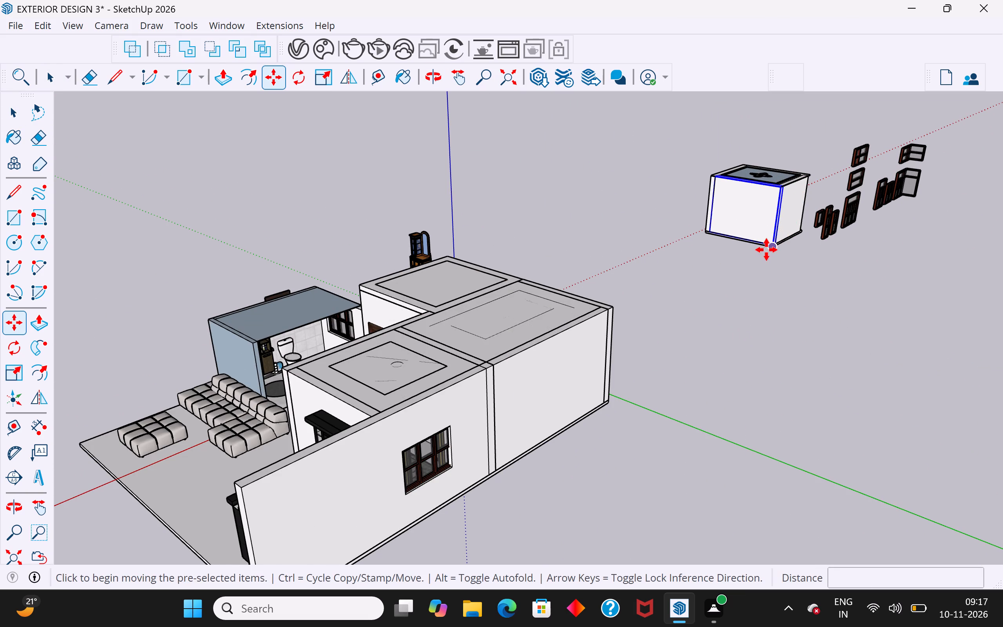
{"action": "left_click", "coordinate": [766, 250]}
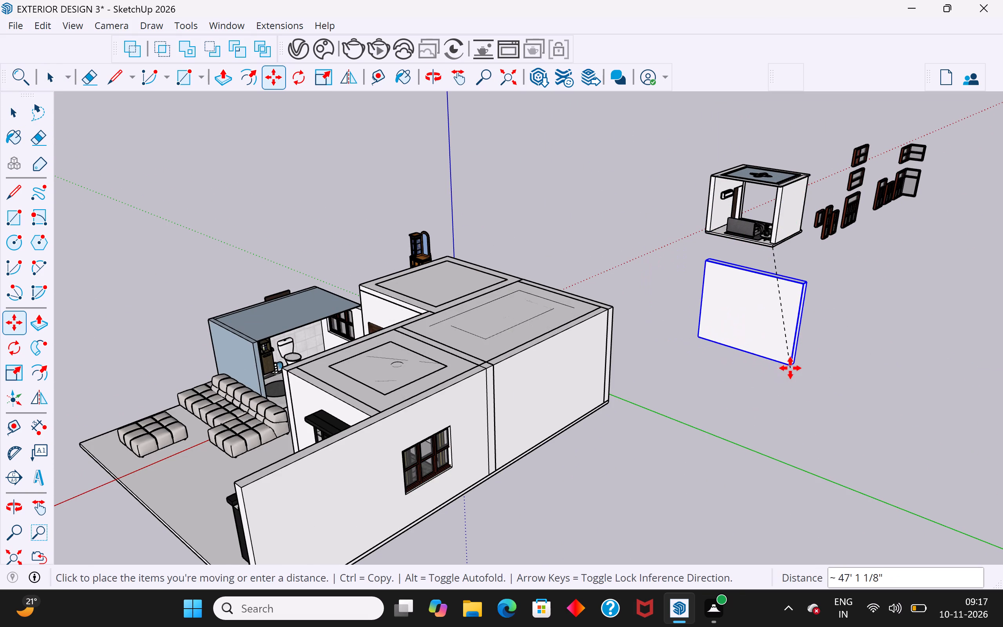
{"action": "left_click", "coordinate": [902, 379]}
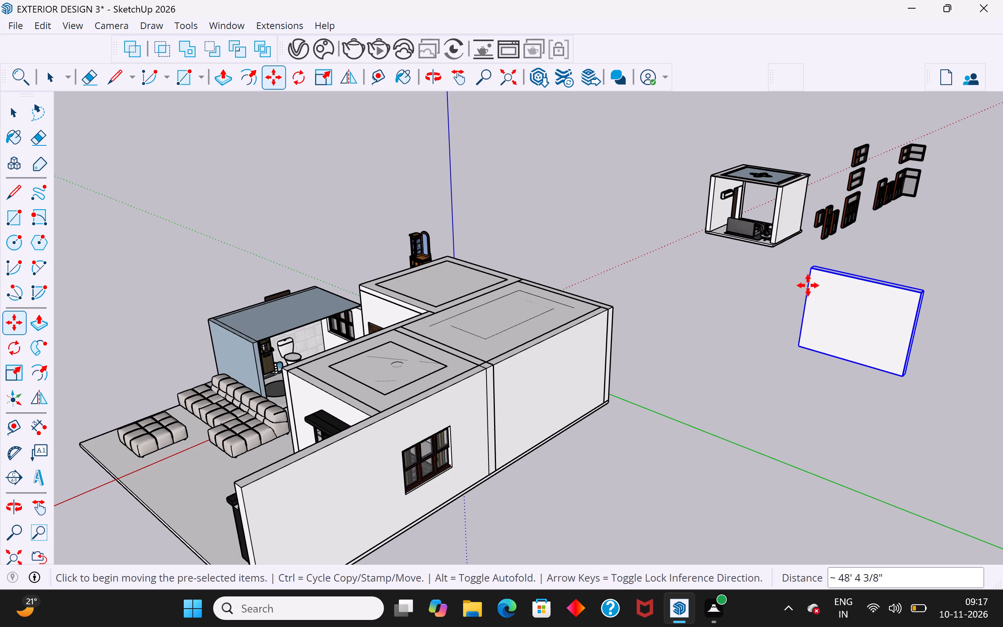
{"action": "scroll", "coordinate": [758, 253], "scroll_direction": "up", "scroll_amount": 10}
{"action": "left_click", "coordinate": [18, 116]}
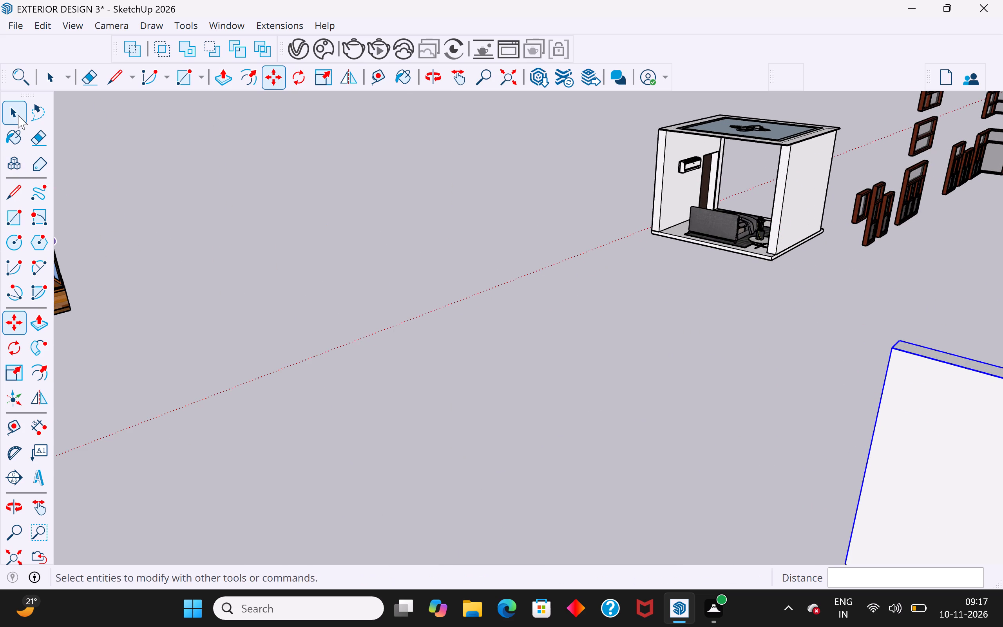
{"action": "left_click_drag", "start_coordinate": [479, 307], "coordinate": [484, 308]}
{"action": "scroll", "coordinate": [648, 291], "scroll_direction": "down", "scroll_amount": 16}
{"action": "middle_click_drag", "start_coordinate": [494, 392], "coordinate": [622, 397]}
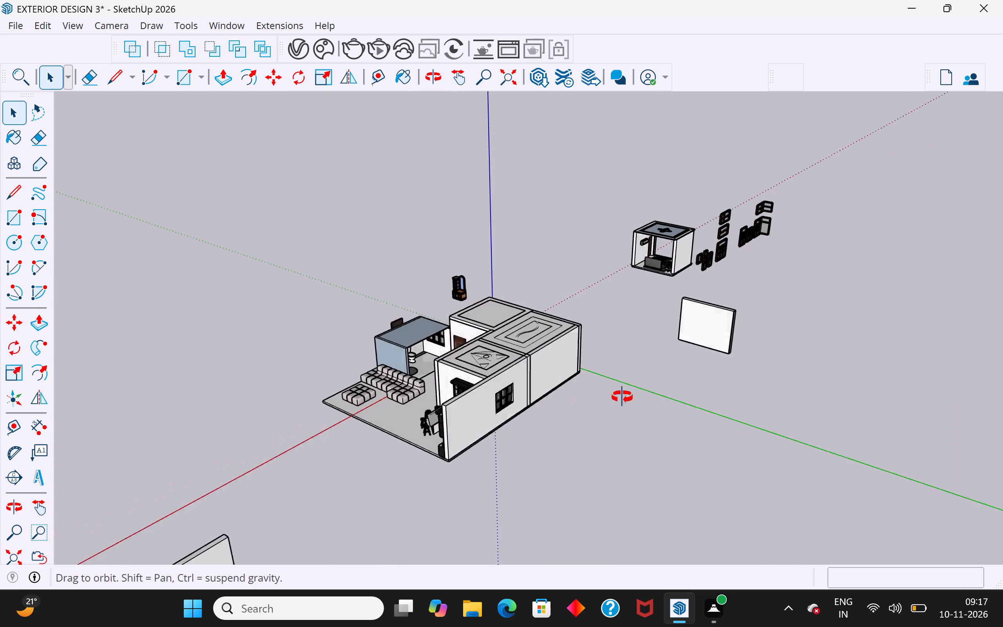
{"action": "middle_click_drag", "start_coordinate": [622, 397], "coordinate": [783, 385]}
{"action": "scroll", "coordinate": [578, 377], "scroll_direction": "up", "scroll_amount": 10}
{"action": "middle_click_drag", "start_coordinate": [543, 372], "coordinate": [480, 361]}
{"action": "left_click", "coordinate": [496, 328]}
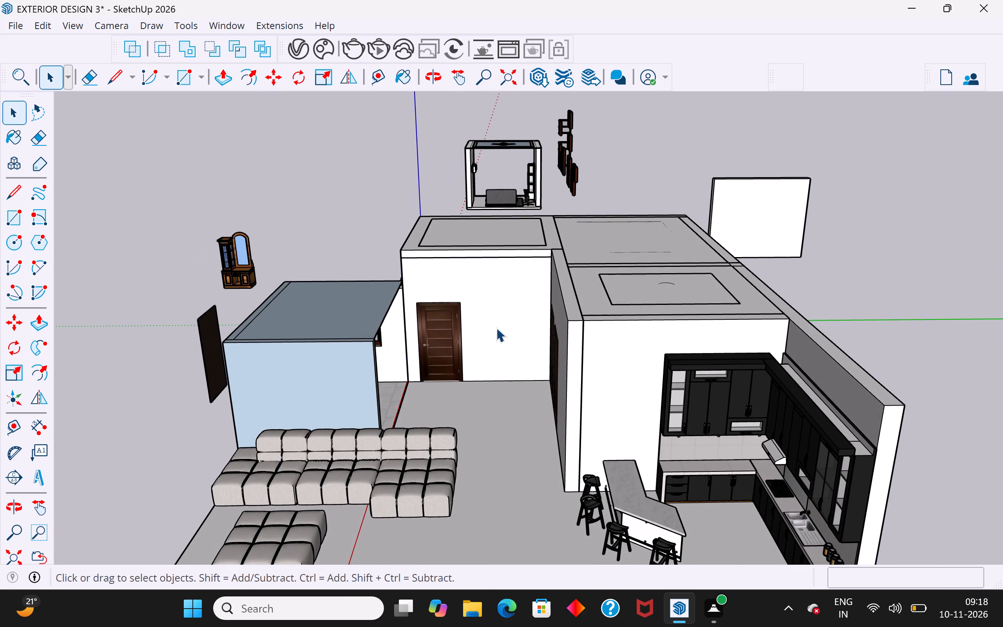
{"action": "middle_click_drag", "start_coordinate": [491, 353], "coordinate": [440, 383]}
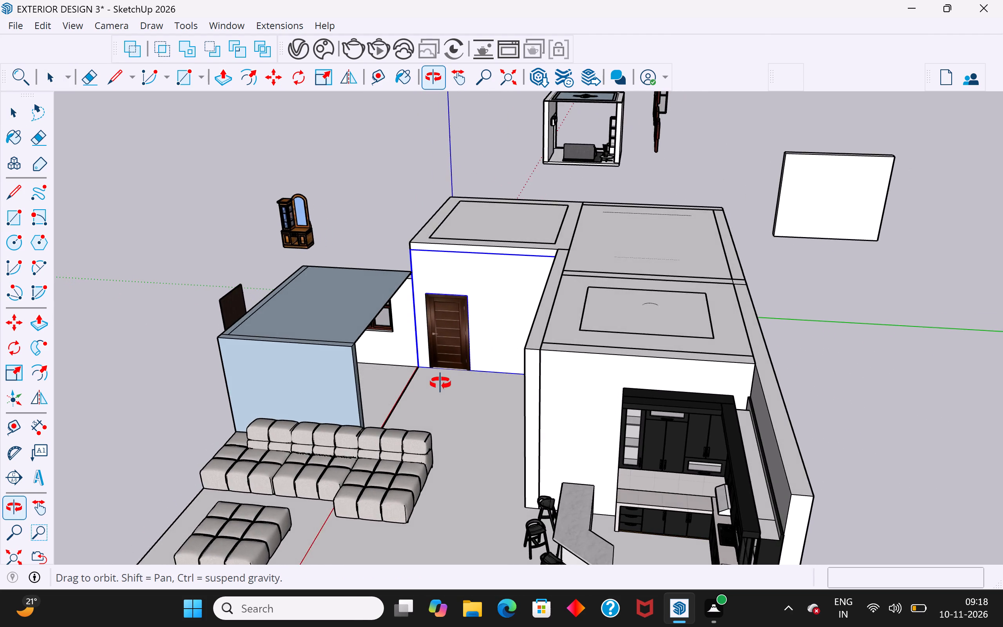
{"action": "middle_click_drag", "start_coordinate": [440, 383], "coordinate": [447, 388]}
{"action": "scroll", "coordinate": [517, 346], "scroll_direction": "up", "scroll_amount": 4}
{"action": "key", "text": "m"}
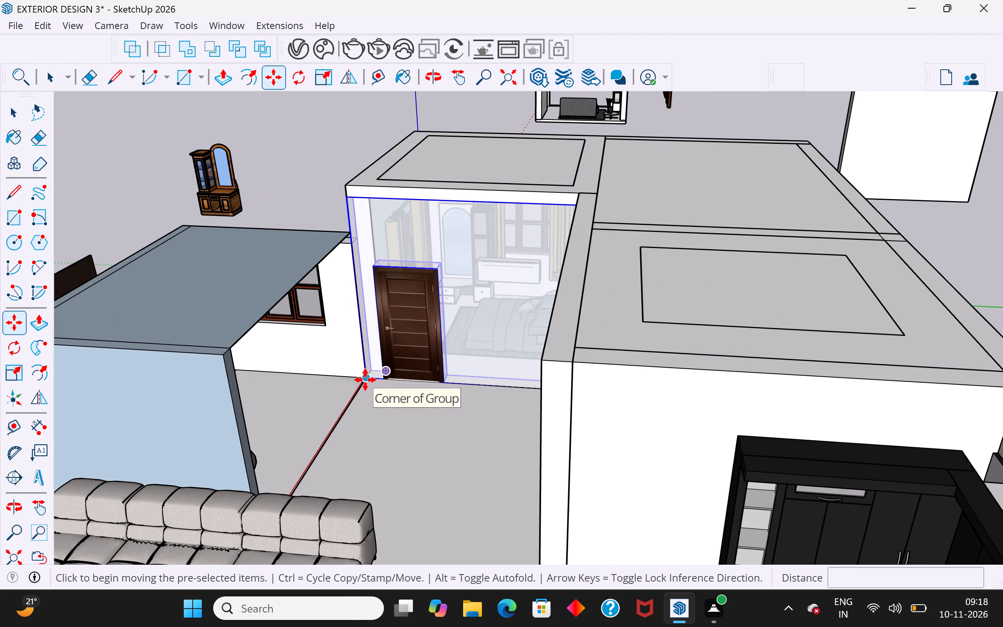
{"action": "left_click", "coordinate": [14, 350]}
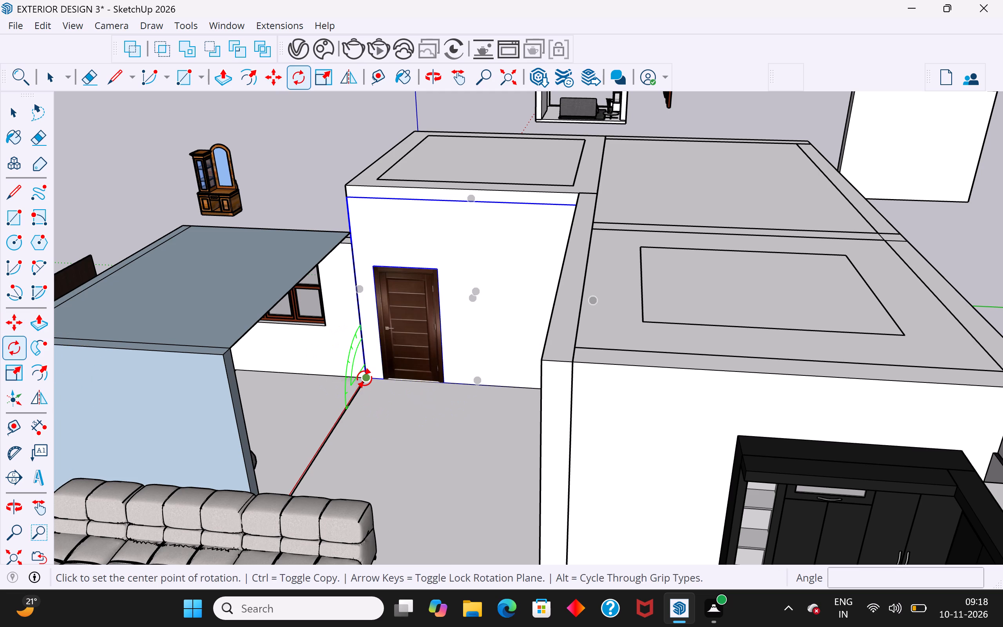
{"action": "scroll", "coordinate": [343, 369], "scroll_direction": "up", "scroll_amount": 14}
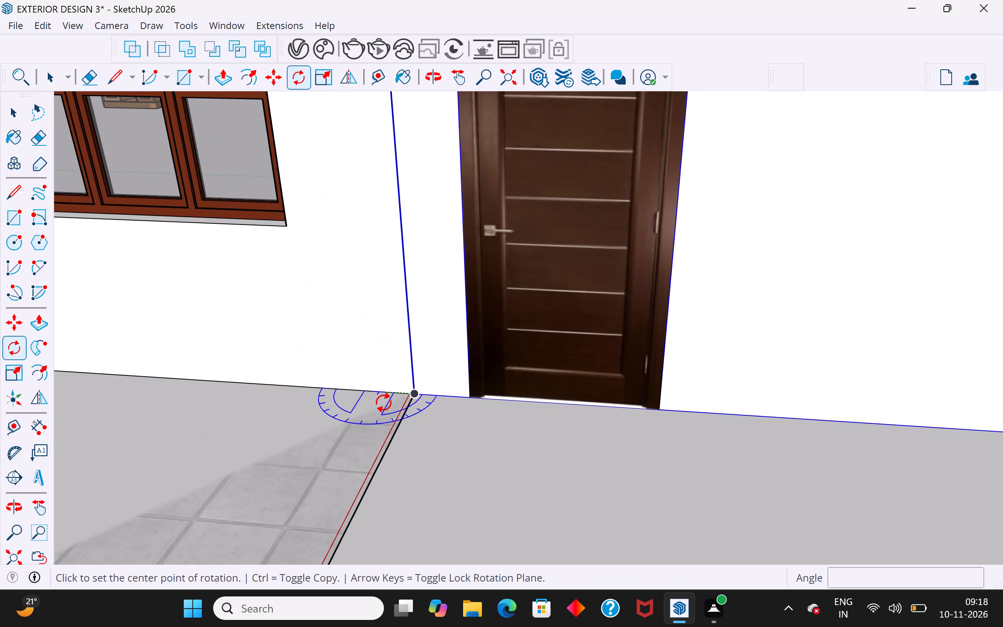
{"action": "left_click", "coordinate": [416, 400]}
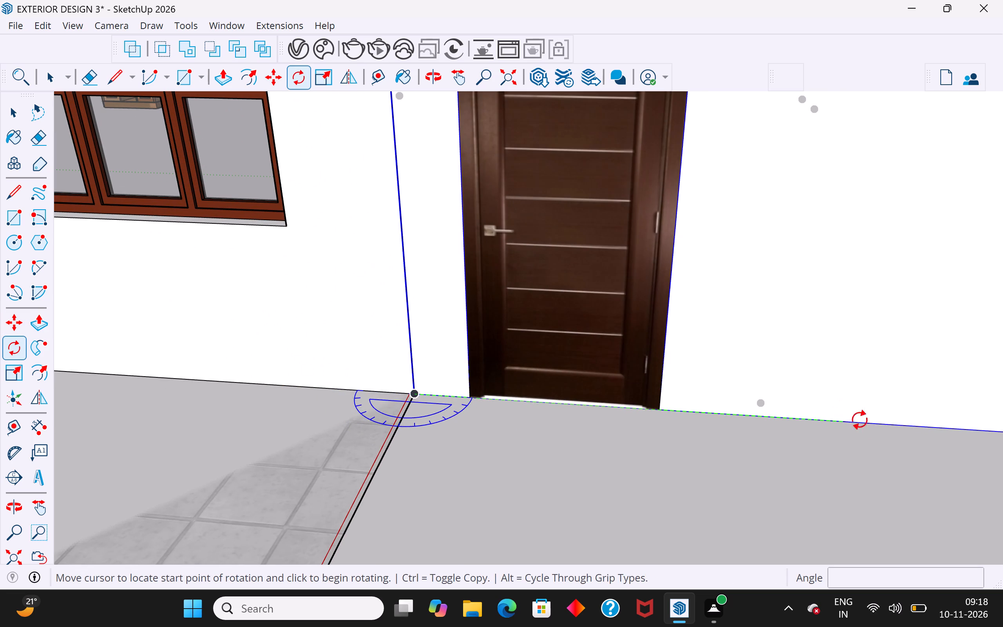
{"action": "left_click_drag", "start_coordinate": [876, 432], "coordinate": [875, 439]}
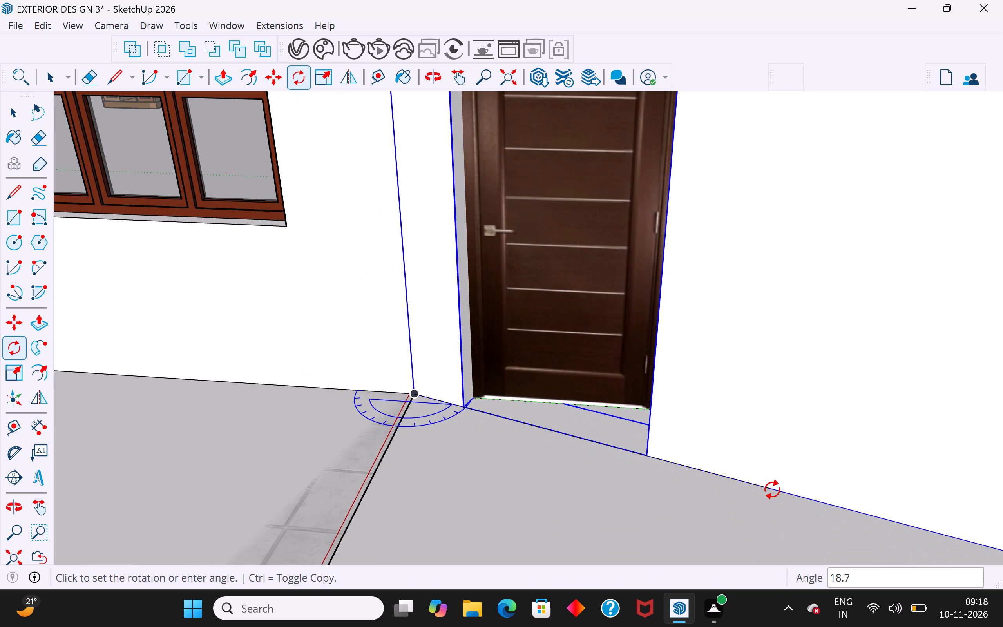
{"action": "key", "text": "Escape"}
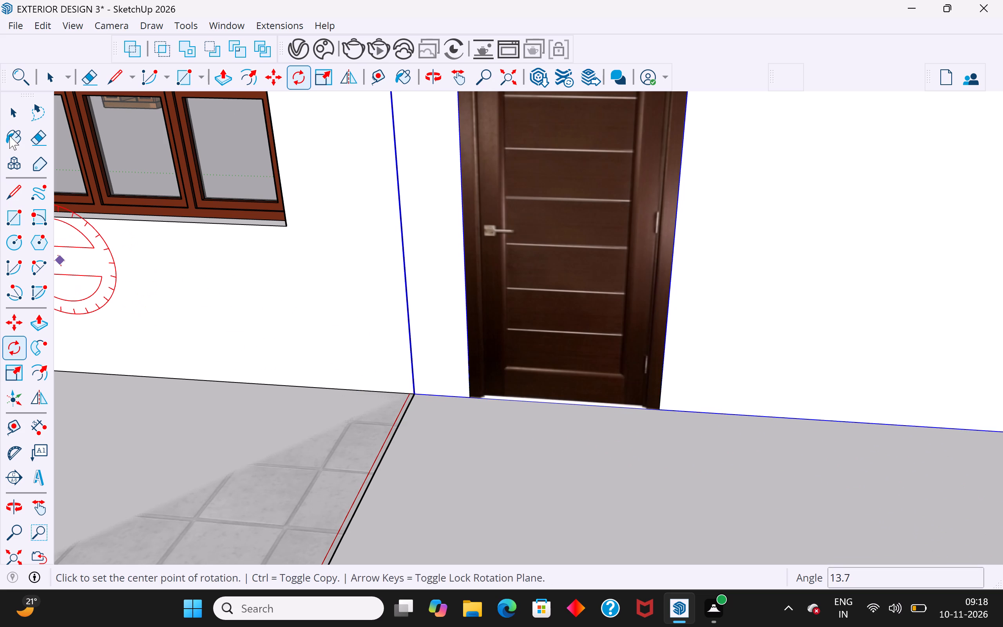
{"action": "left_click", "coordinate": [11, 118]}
Rotate a copy of the wall containing the door 90° about its bottom corner, across the bathroom's open side.
{"action": "left_click", "coordinate": [572, 332], "text": "shift"}
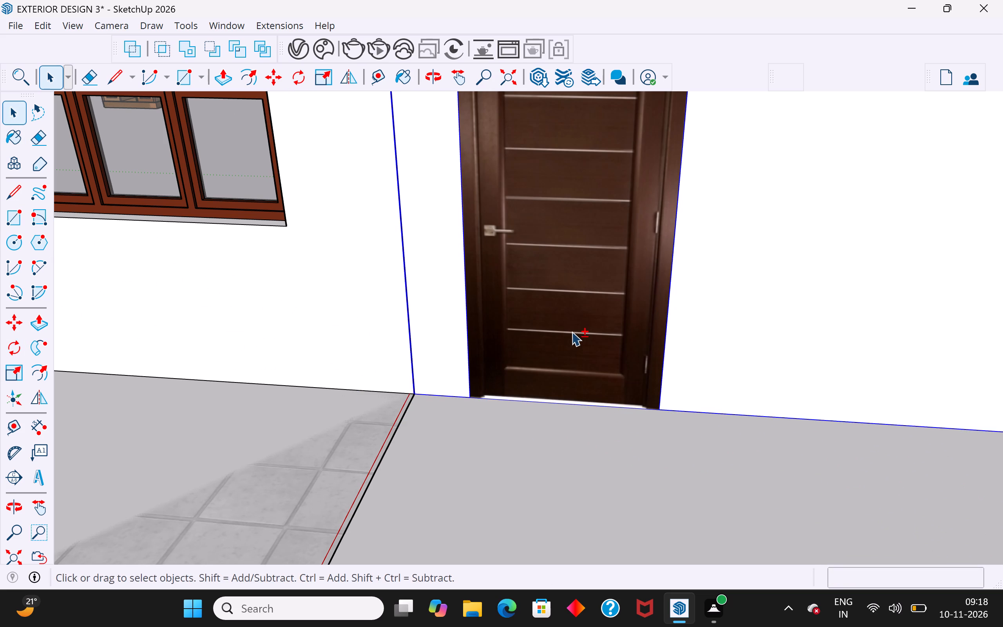
{"action": "left_click", "coordinate": [767, 368], "text": "shift"}
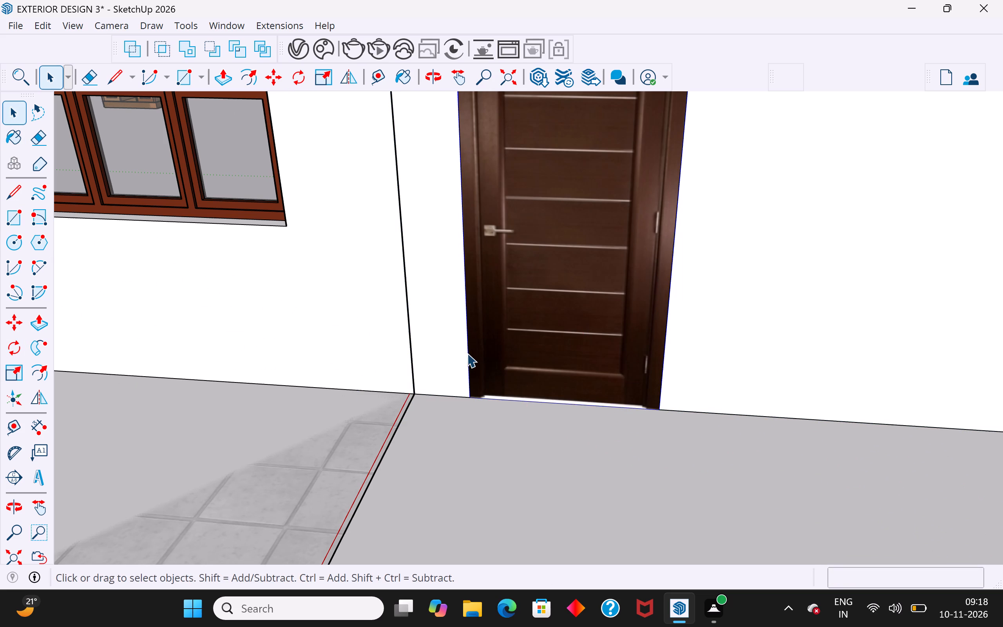
{"action": "left_click", "coordinate": [445, 349], "text": "shift"}
{"action": "left_click", "coordinate": [501, 348], "text": "shift"}
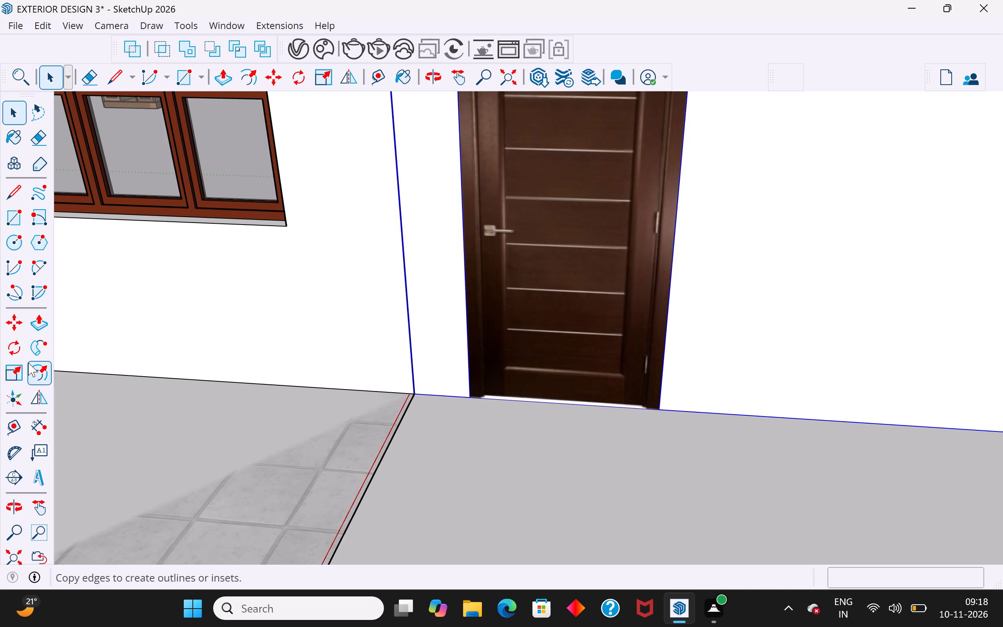
{"action": "left_click", "coordinate": [13, 346]}
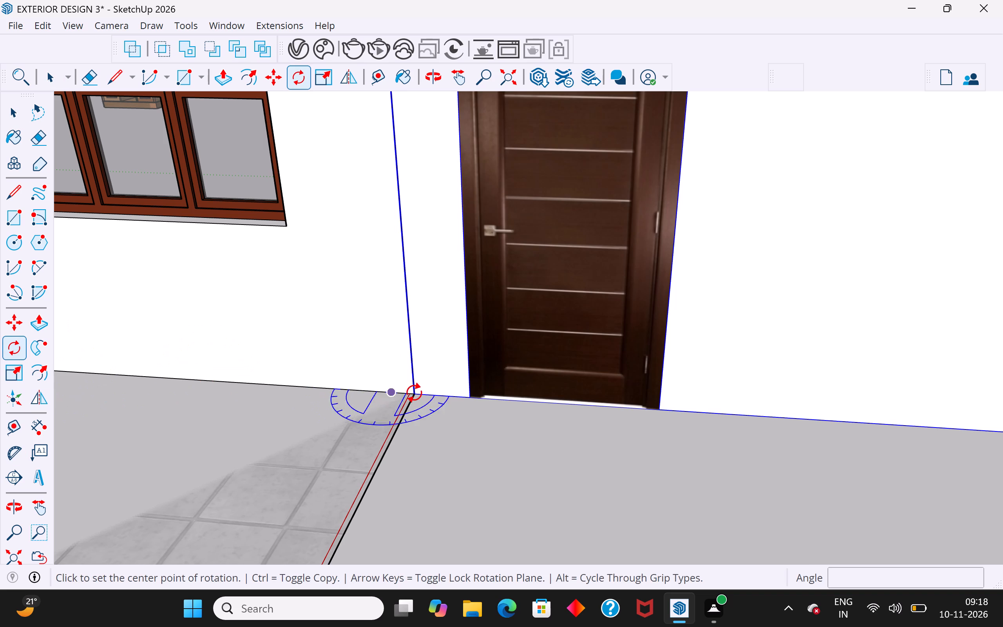
{"action": "left_click", "coordinate": [416, 399]}
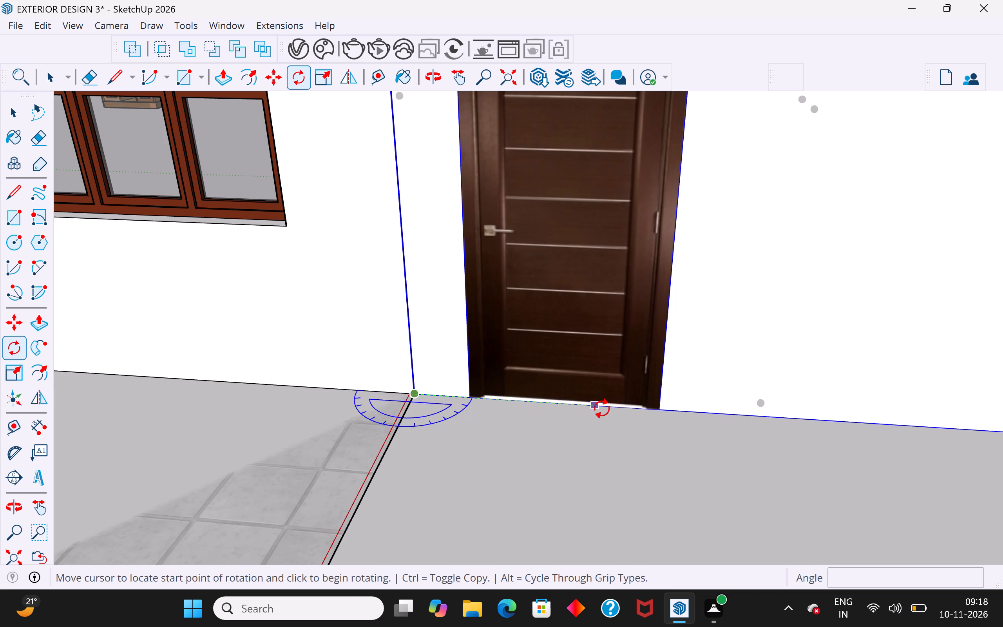
{"action": "left_click", "coordinate": [602, 408], "text": "shift"}
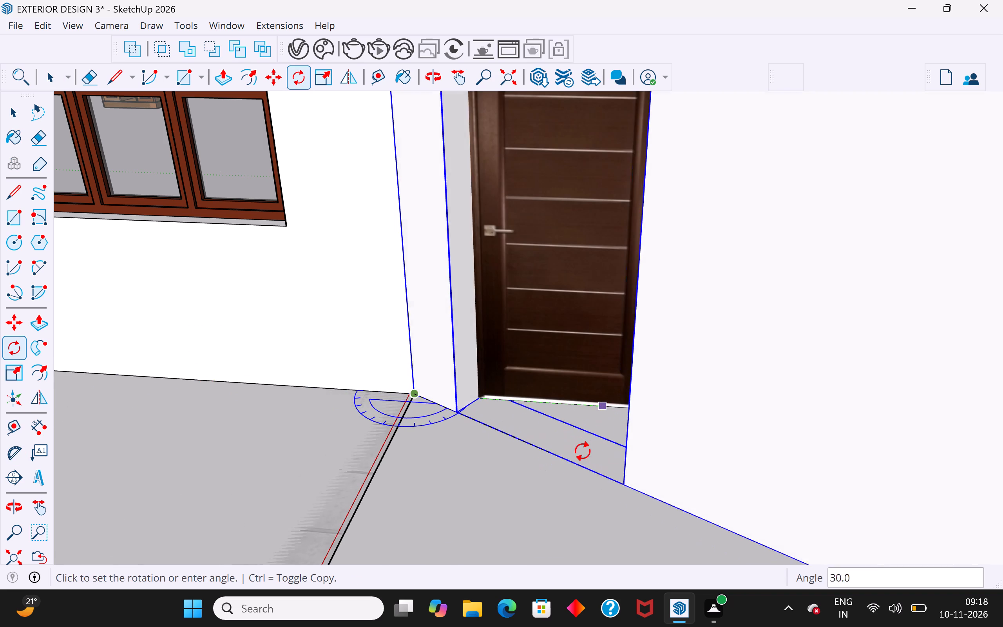
{"action": "scroll", "coordinate": [588, 451], "scroll_direction": "down", "scroll_amount": 4}
{"action": "scroll", "coordinate": [716, 407], "scroll_direction": "down", "scroll_amount": 8}
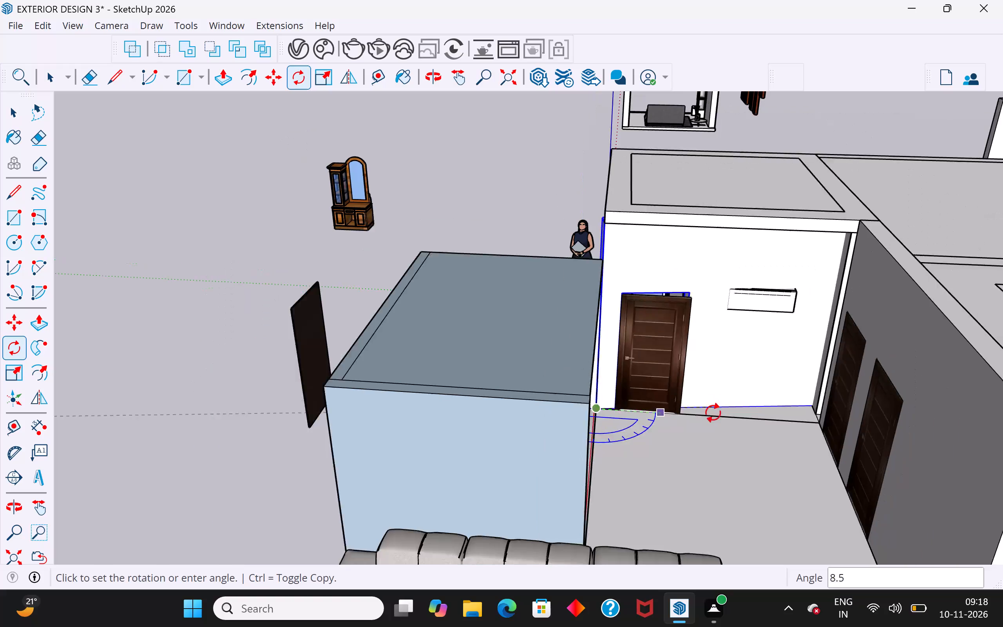
{"action": "scroll", "coordinate": [713, 412], "scroll_direction": "down", "scroll_amount": 1}
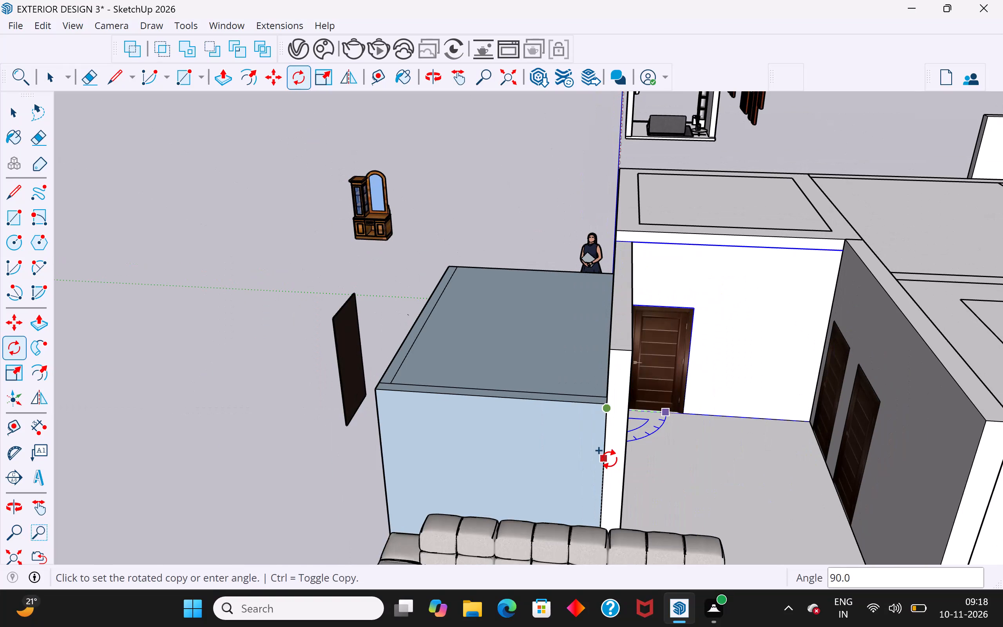
{"action": "left_click", "coordinate": [608, 459]}
{"action": "left_click", "coordinate": [18, 120]}
{"action": "left_click", "coordinate": [260, 286]}
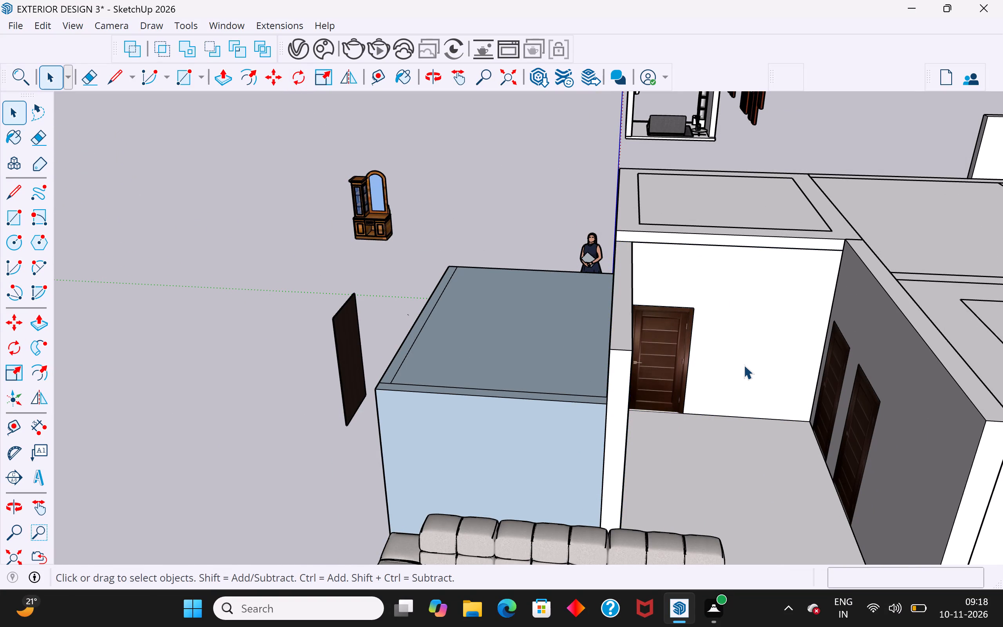
Examine the copied wall, its door opening and the bathroom behind it from several angles.
{"action": "scroll", "coordinate": [744, 365], "scroll_direction": "up", "scroll_amount": 3}
{"action": "middle_click_drag", "start_coordinate": [741, 368], "coordinate": [639, 371]}
{"action": "scroll", "coordinate": [616, 392], "scroll_direction": "up", "scroll_amount": 5}
{"action": "left_click", "coordinate": [616, 392]}
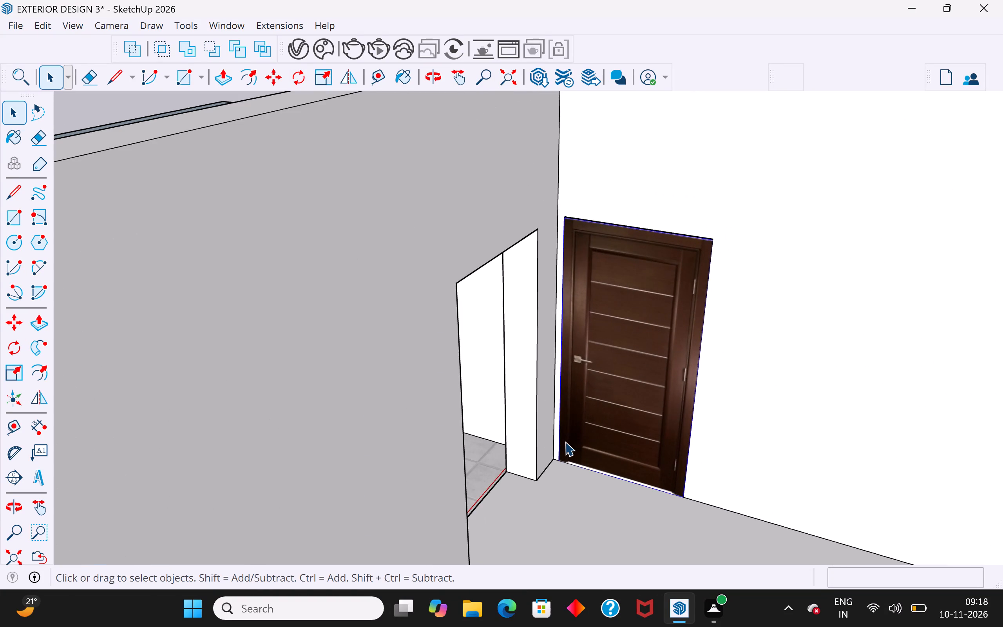
{"action": "scroll", "coordinate": [565, 442], "scroll_direction": "up", "scroll_amount": 8}
{"action": "triple_click", "coordinate": [610, 451]}
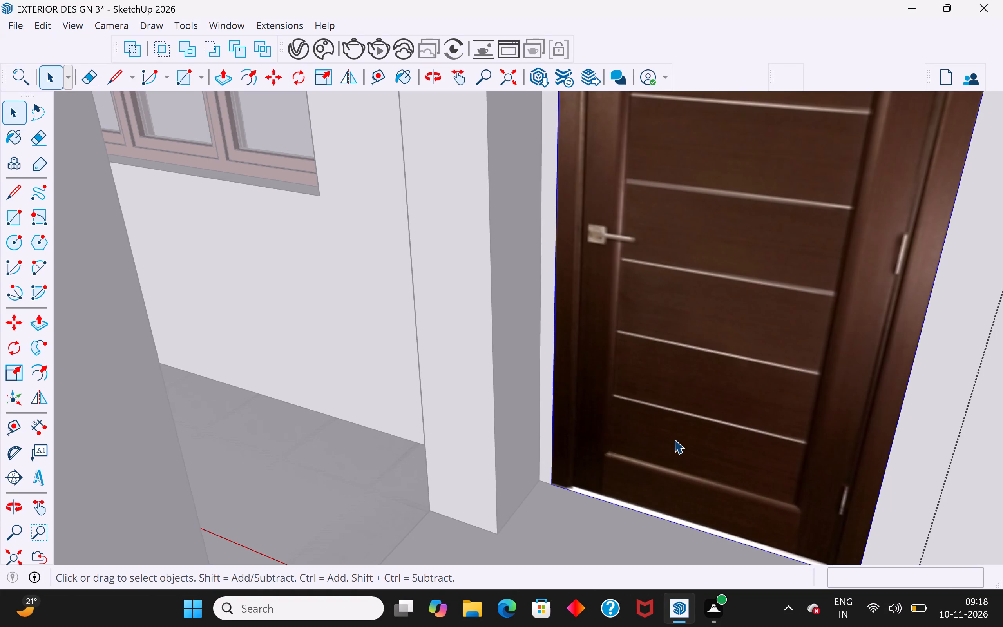
{"action": "scroll", "coordinate": [674, 439], "scroll_direction": "down", "scroll_amount": 16}
{"action": "left_click", "coordinate": [249, 299]}
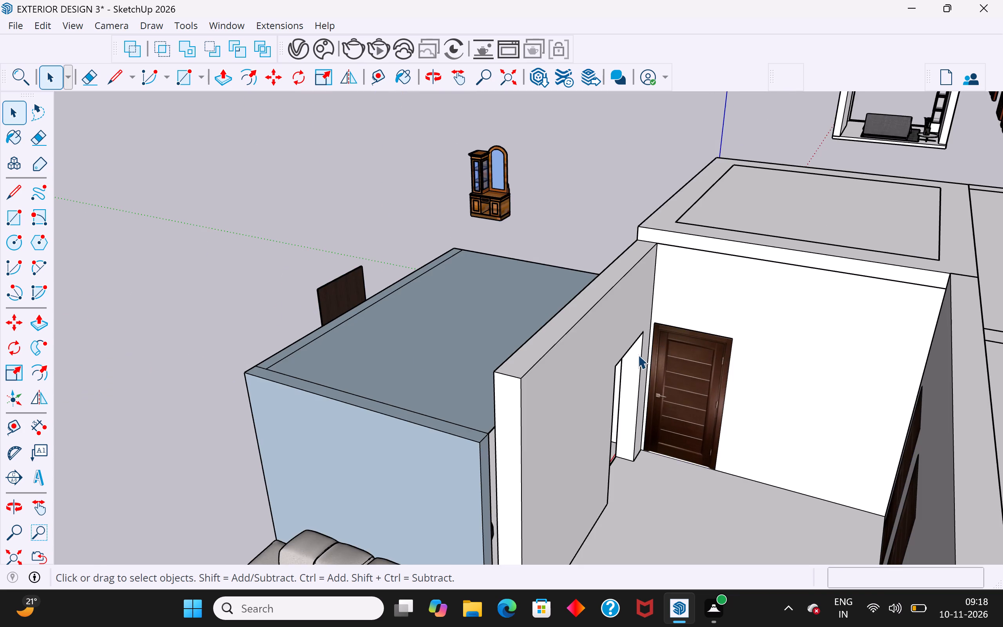
{"action": "scroll", "coordinate": [638, 355], "scroll_direction": "up", "scroll_amount": 3}
{"action": "middle_click_drag", "start_coordinate": [639, 355], "coordinate": [531, 329]}
{"action": "scroll", "coordinate": [545, 370], "scroll_direction": "up", "scroll_amount": 3}
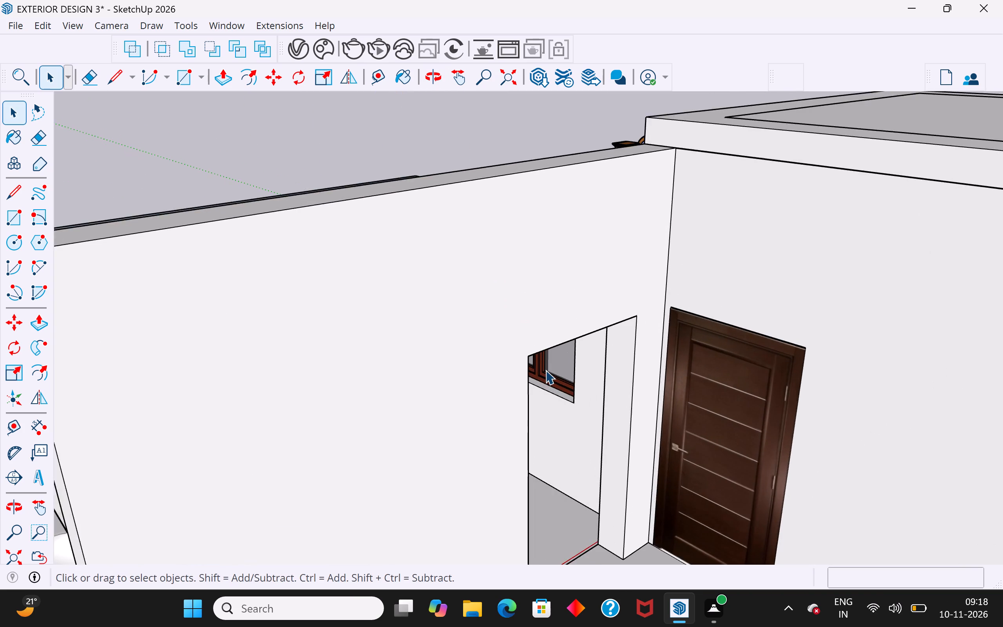
{"action": "scroll", "coordinate": [598, 362], "scroll_direction": "down", "scroll_amount": 8}
{"action": "middle_click_drag", "start_coordinate": [604, 357], "coordinate": [480, 422]}
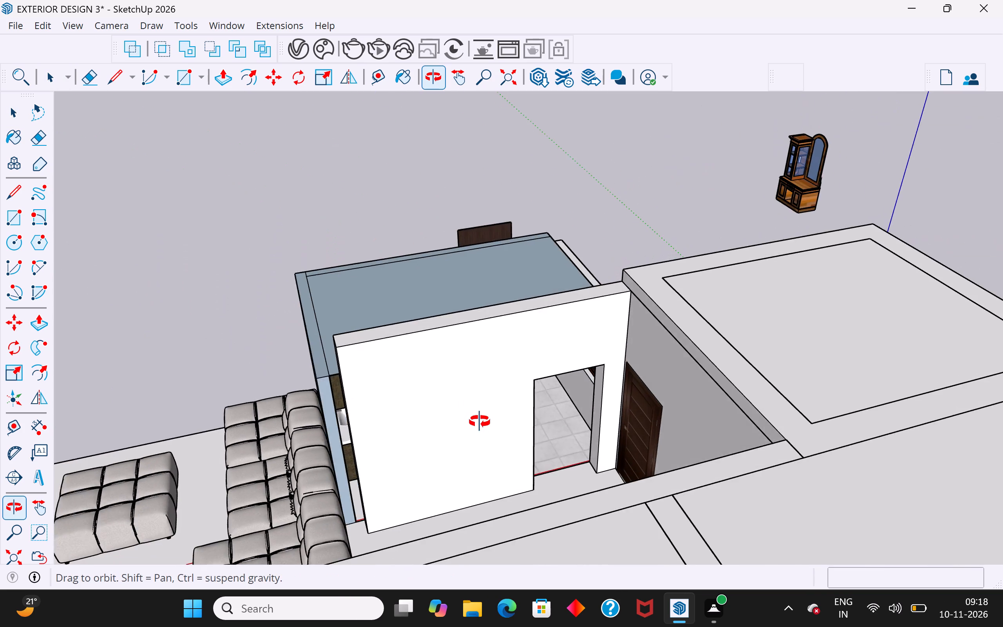
{"action": "middle_click_drag", "start_coordinate": [480, 422], "coordinate": [511, 444]}
{"action": "left_click", "coordinate": [492, 448]}
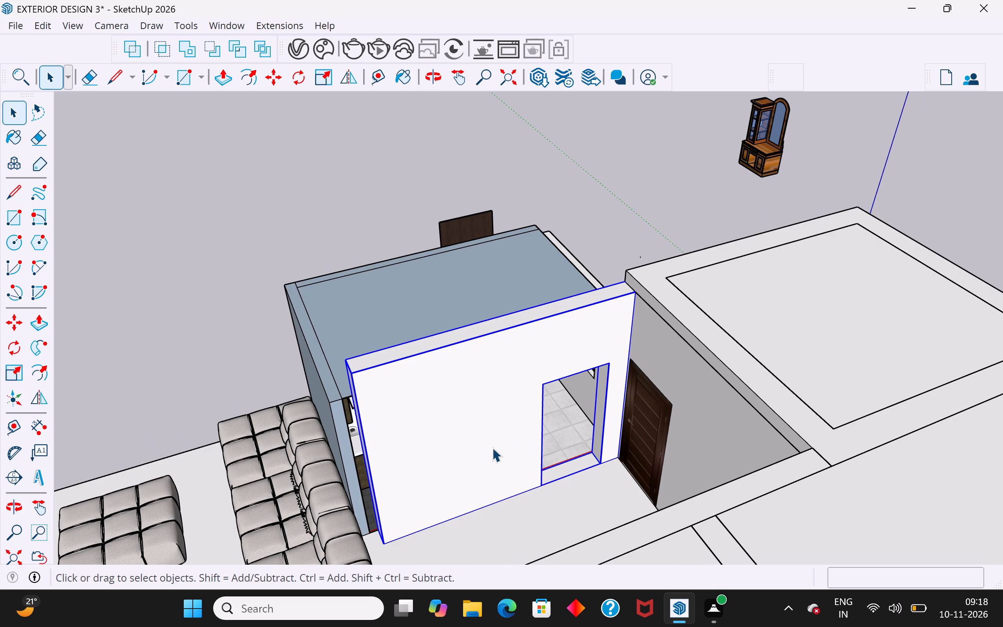
{"action": "scroll", "coordinate": [431, 437], "scroll_direction": "up", "scroll_amount": 7}
{"action": "middle_click_drag", "start_coordinate": [561, 375], "coordinate": [547, 282]}
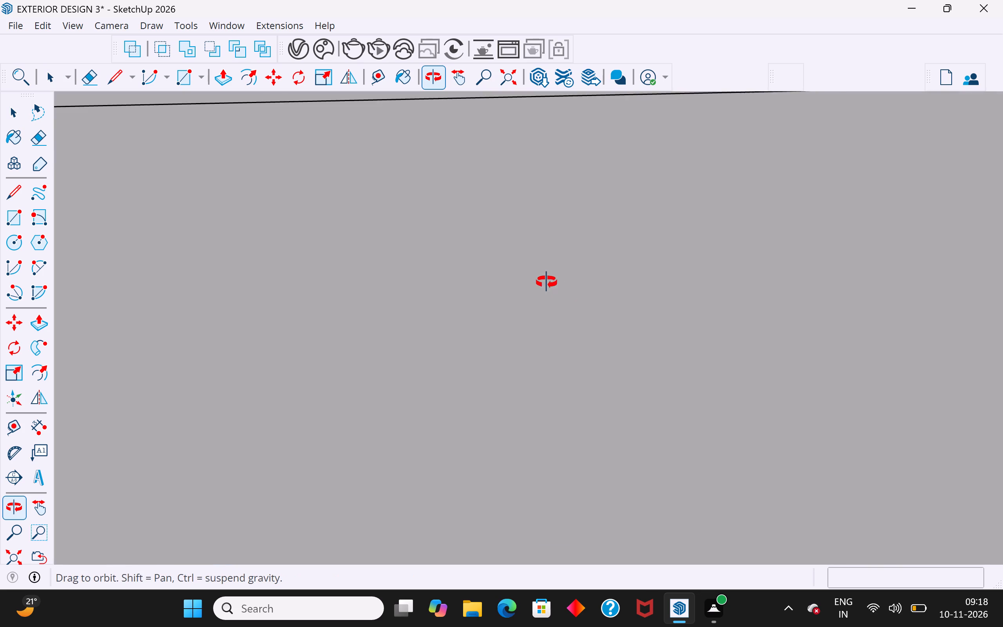
{"action": "middle_click_drag", "start_coordinate": [547, 282], "coordinate": [720, 277]}
{"action": "scroll", "coordinate": [739, 281], "scroll_direction": "up", "scroll_amount": 10}
{"action": "middle_click_drag", "start_coordinate": [770, 299], "coordinate": [617, 313]}
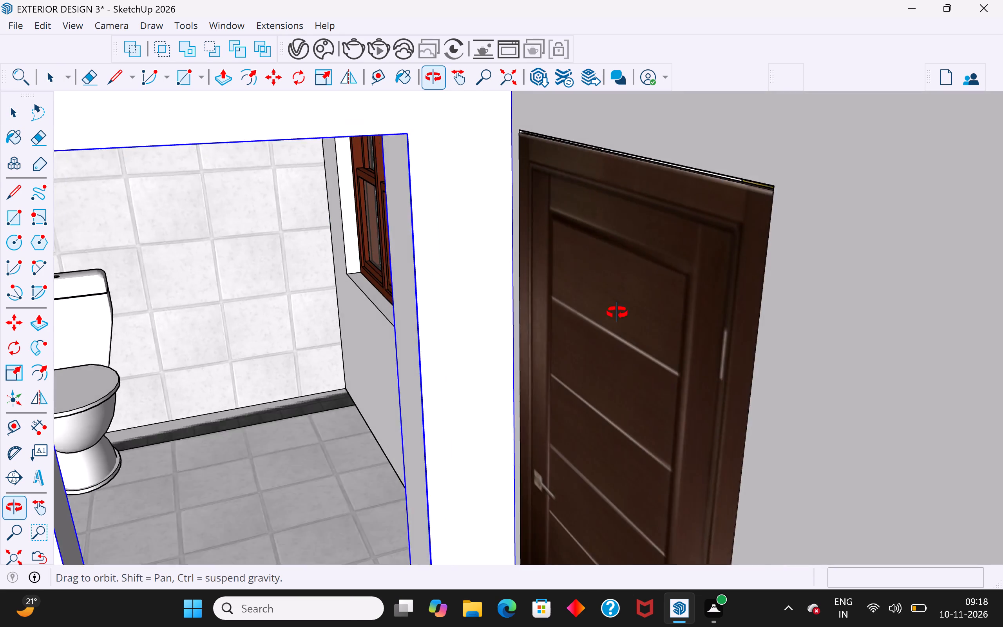
{"action": "middle_click_drag", "start_coordinate": [617, 313], "coordinate": [631, 322]}
{"action": "scroll", "coordinate": [345, 402], "scroll_direction": "up", "scroll_amount": 3}
{"action": "scroll", "coordinate": [512, 350], "scroll_direction": "down", "scroll_amount": 8}
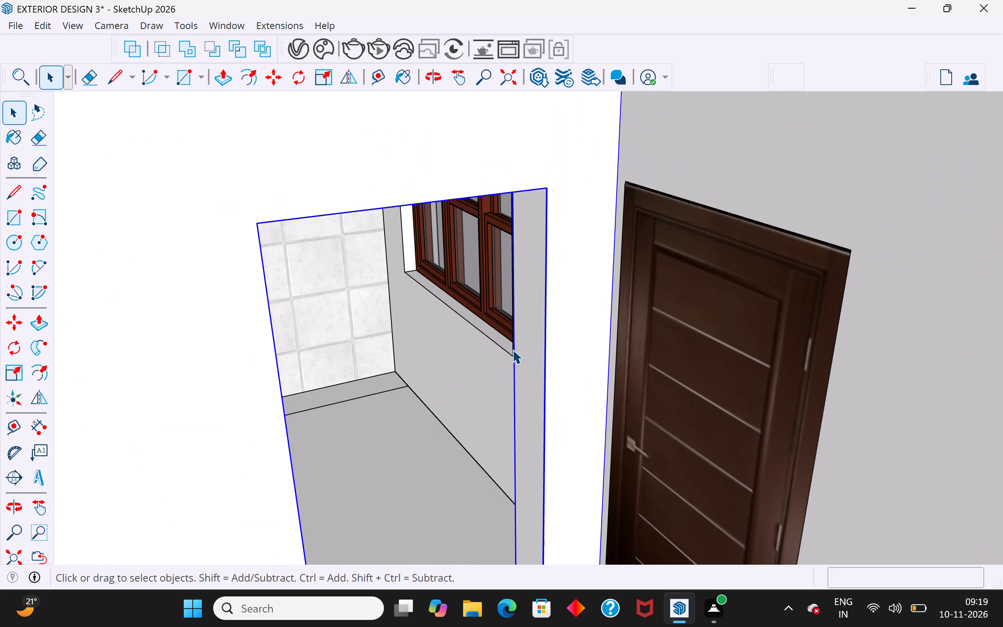
{"action": "middle_click_drag", "start_coordinate": [512, 350], "coordinate": [659, 327]}
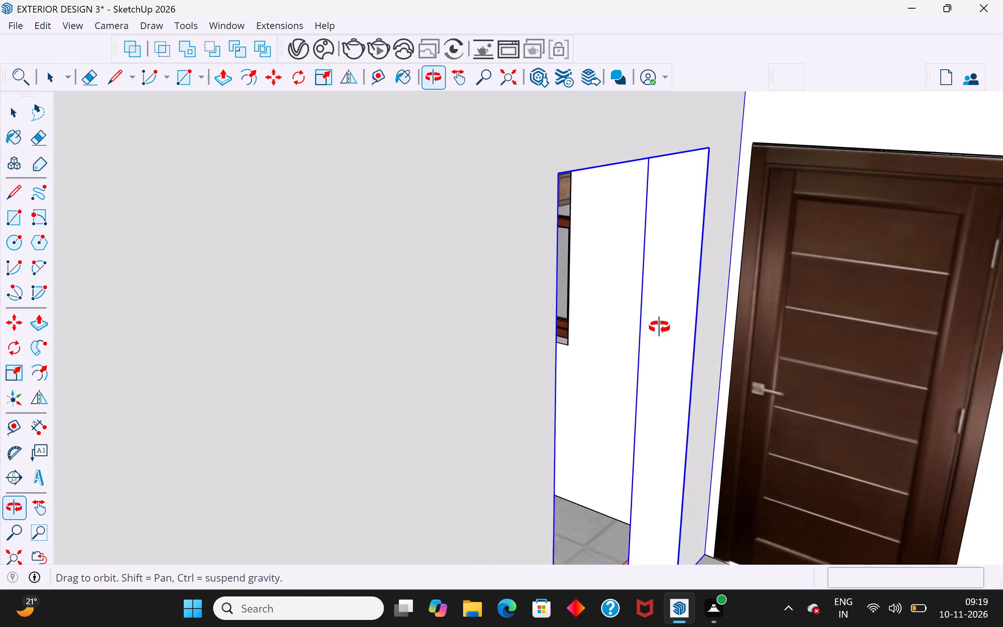
{"action": "middle_click_drag", "start_coordinate": [659, 327], "coordinate": [601, 331]}
{"action": "scroll", "coordinate": [626, 314], "scroll_direction": "down", "scroll_amount": 15}
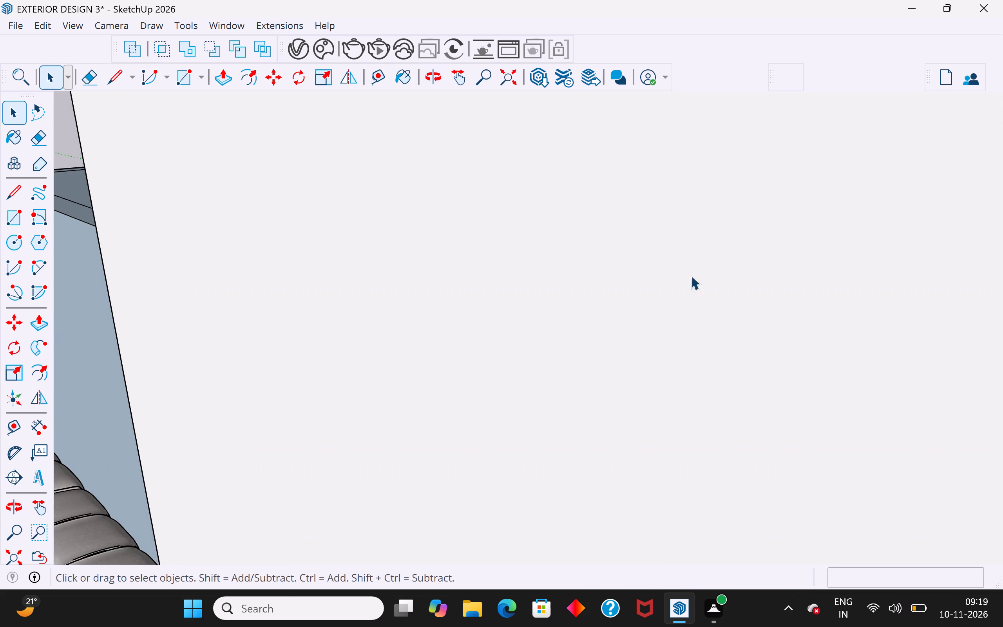
{"action": "scroll", "coordinate": [948, 154], "scroll_direction": "down", "scroll_amount": 5}
{"action": "scroll", "coordinate": [534, 286], "scroll_direction": "down", "scroll_amount": 9}
{"action": "middle_click_drag", "start_coordinate": [564, 334], "coordinate": [726, 322]}
{"action": "scroll", "coordinate": [753, 337], "scroll_direction": "down", "scroll_amount": 4}
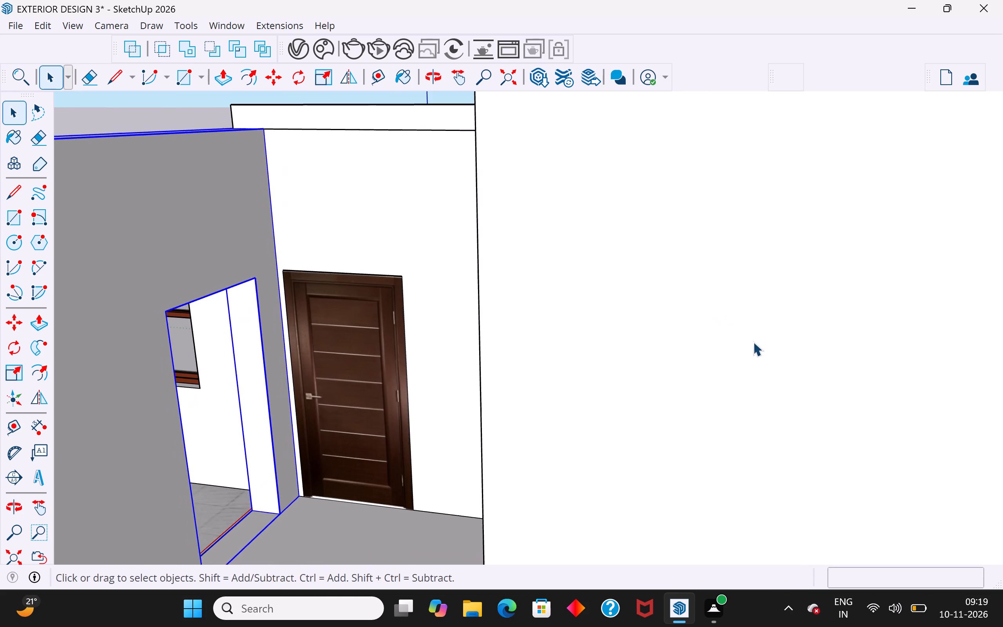
{"action": "scroll", "coordinate": [753, 342], "scroll_direction": "down", "scroll_amount": 20}
{"action": "scroll", "coordinate": [753, 342], "scroll_direction": "down", "scroll_amount": 11}
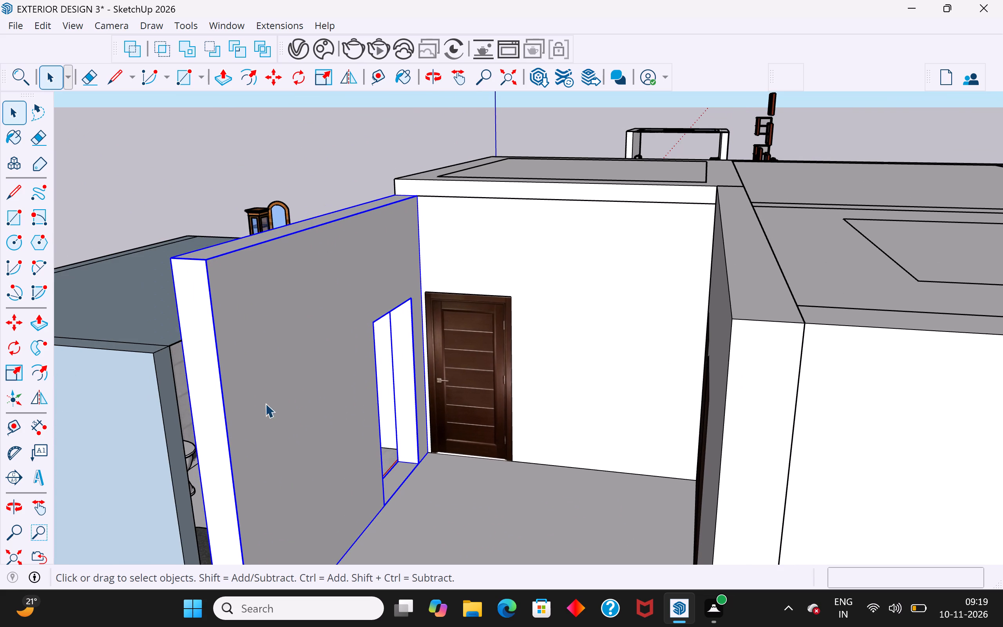
Hide the copied wall that closes off the bathroom's open side.
{"action": "left_click", "coordinate": [263, 400]}
{"action": "right_click", "coordinate": [289, 389]}
{"action": "left_click", "coordinate": [359, 53]}
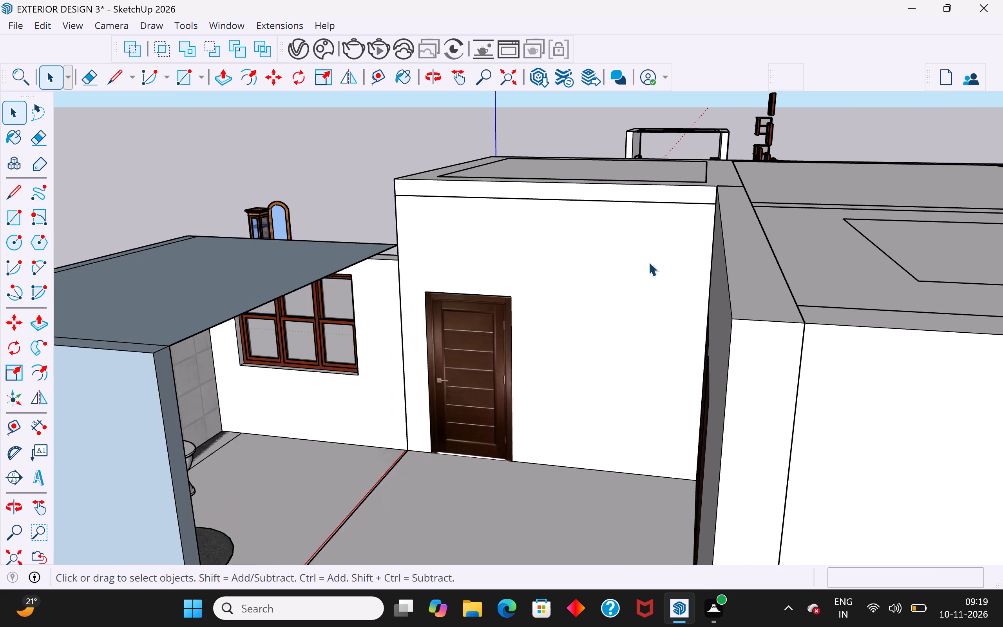
Move the toilet about 3' 1 9/16" along the bathroom's tiled back wall toward the window wall.
{"action": "scroll", "coordinate": [648, 262], "scroll_direction": "down", "scroll_amount": 5}
{"action": "middle_click_drag", "start_coordinate": [432, 386], "coordinate": [380, 422]}
{"action": "scroll", "coordinate": [348, 317], "scroll_direction": "up", "scroll_amount": 10}
{"action": "middle_click_drag", "start_coordinate": [538, 302], "coordinate": [516, 296]}
{"action": "scroll", "coordinate": [538, 302], "scroll_direction": "up", "scroll_amount": 1}
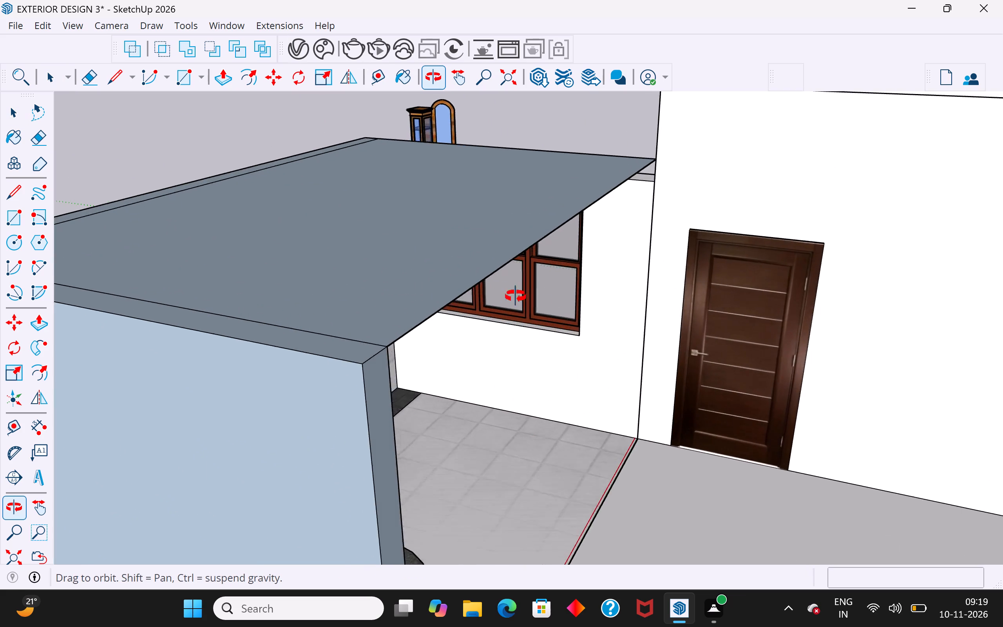
{"action": "middle_click_drag", "start_coordinate": [516, 296], "coordinate": [362, 313]}
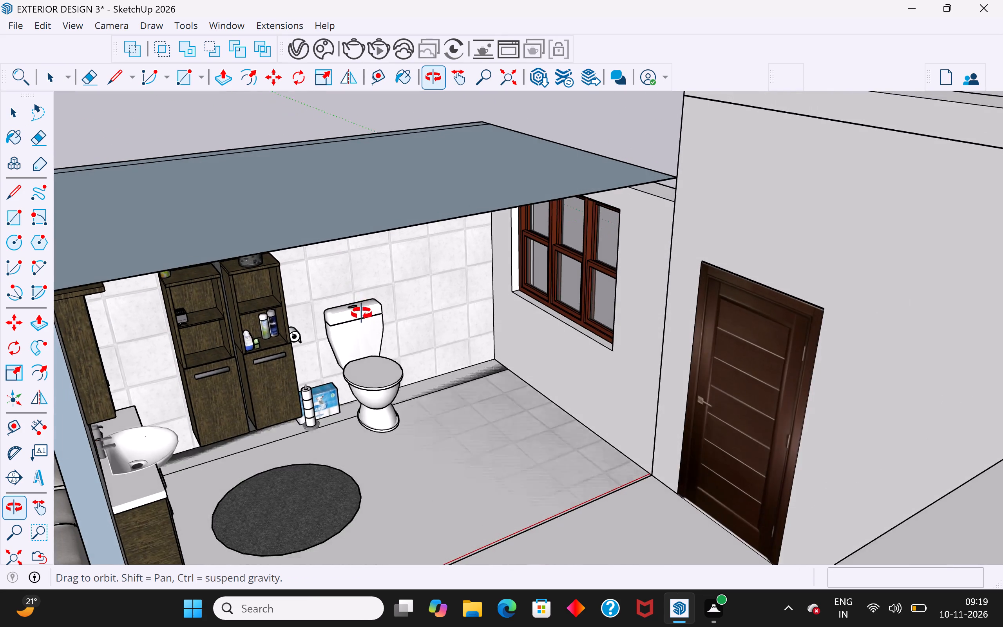
{"action": "middle_click_drag", "start_coordinate": [362, 313], "coordinate": [224, 354]}
{"action": "scroll", "coordinate": [248, 515], "scroll_direction": "up", "scroll_amount": 2}
{"action": "left_click", "coordinate": [467, 339]}
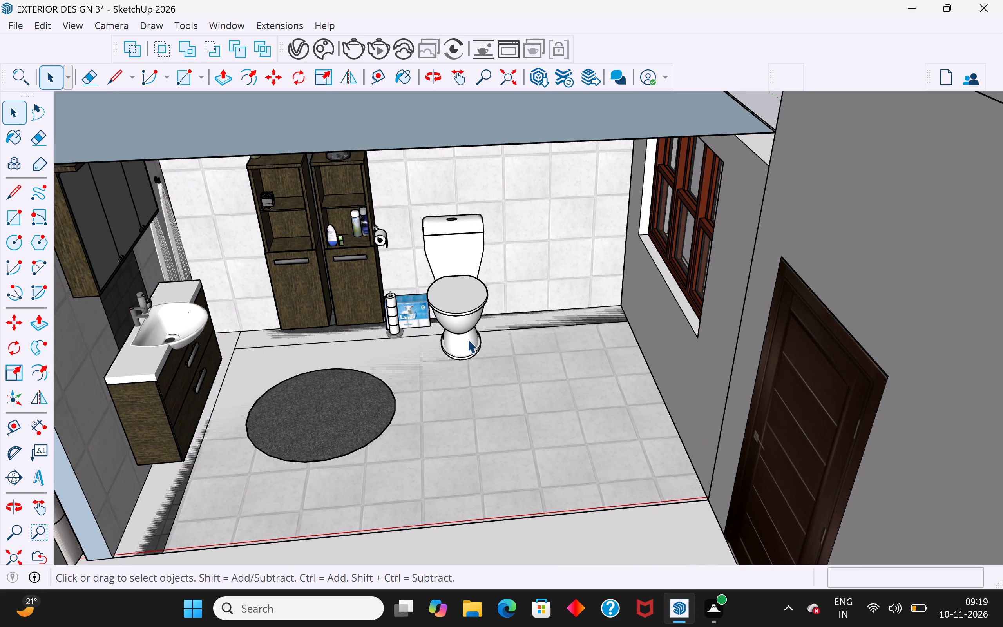
{"action": "key", "text": "m"}
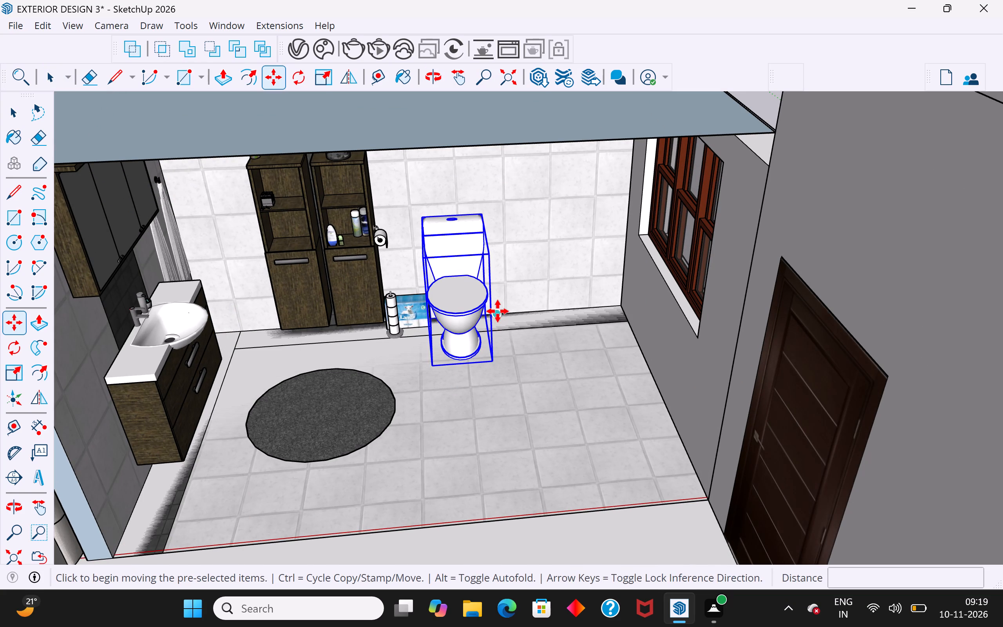
{"action": "left_click", "coordinate": [490, 311]}
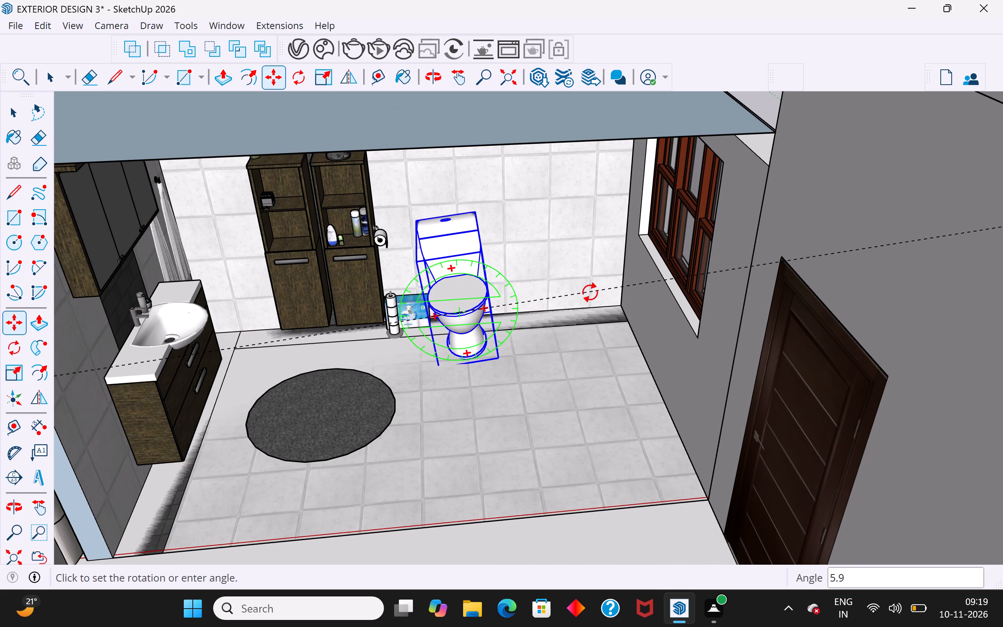
{"action": "key", "text": "Escape"}
{"action": "left_click", "coordinate": [489, 361]}
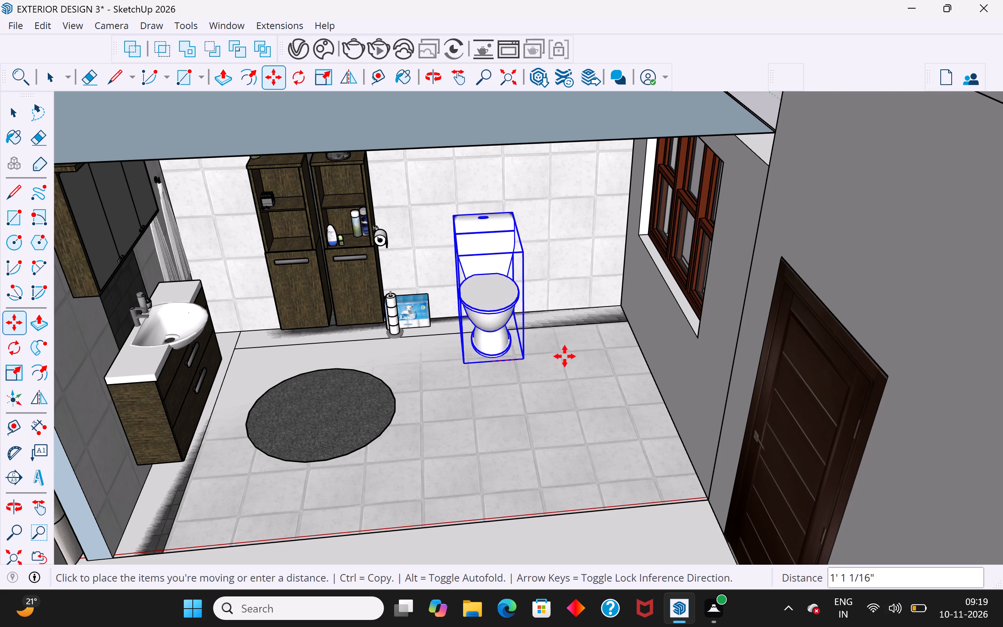
{"action": "left_click", "coordinate": [603, 355]}
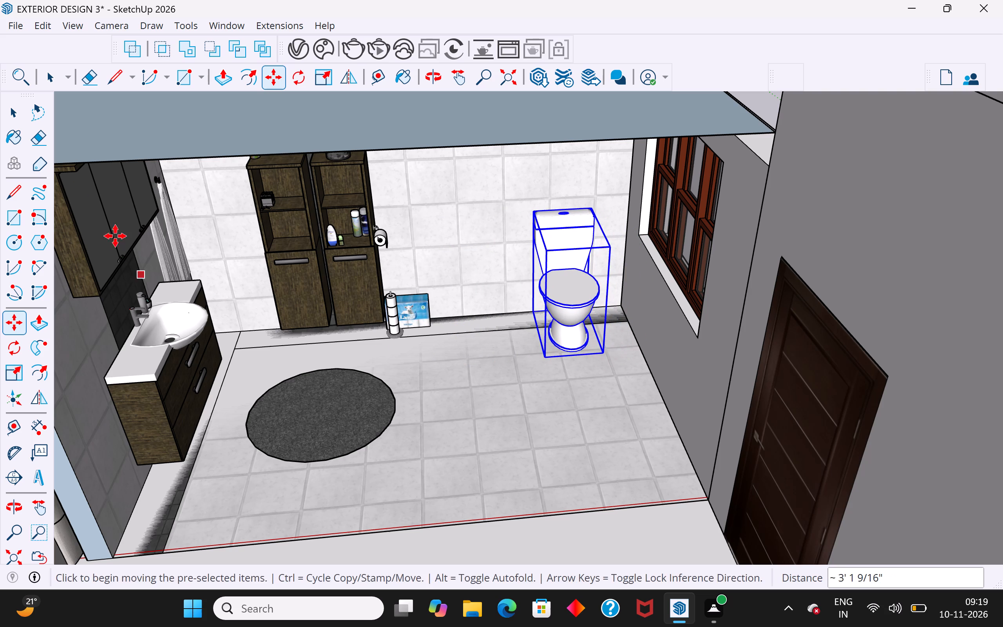
{"action": "left_click", "coordinate": [16, 113]}
{"action": "scroll", "coordinate": [575, 432], "scroll_direction": "down", "scroll_amount": 5}
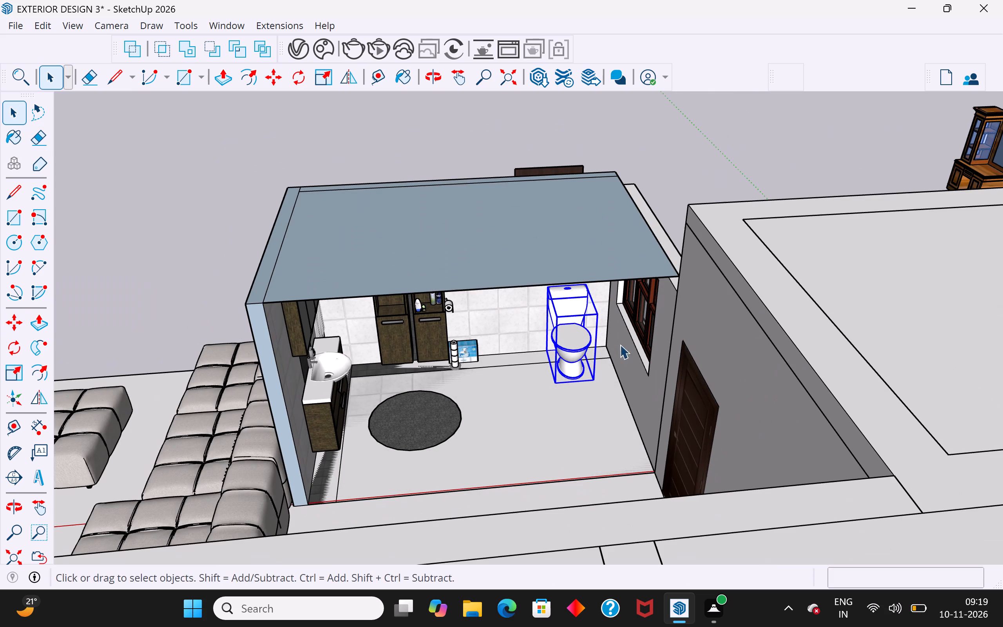
{"action": "left_click", "coordinate": [689, 185]}
Move the toilet back about 8 7/8" along the tiled wall, away from the window wall.
{"action": "scroll", "coordinate": [549, 411], "scroll_direction": "up", "scroll_amount": 4}
{"action": "middle_click_drag", "start_coordinate": [564, 412], "coordinate": [681, 410]}
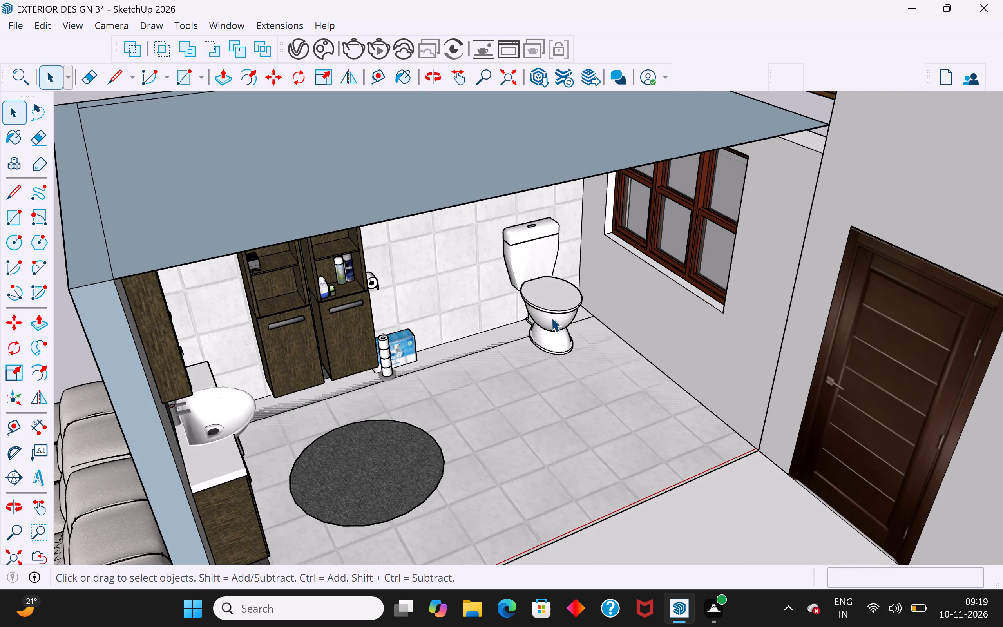
{"action": "left_click", "coordinate": [551, 317]}
{"action": "scroll", "coordinate": [551, 317], "scroll_direction": "up", "scroll_amount": 6}
{"action": "scroll", "coordinate": [426, 330], "scroll_direction": "up", "scroll_amount": 1}
{"action": "key", "text": "m"}
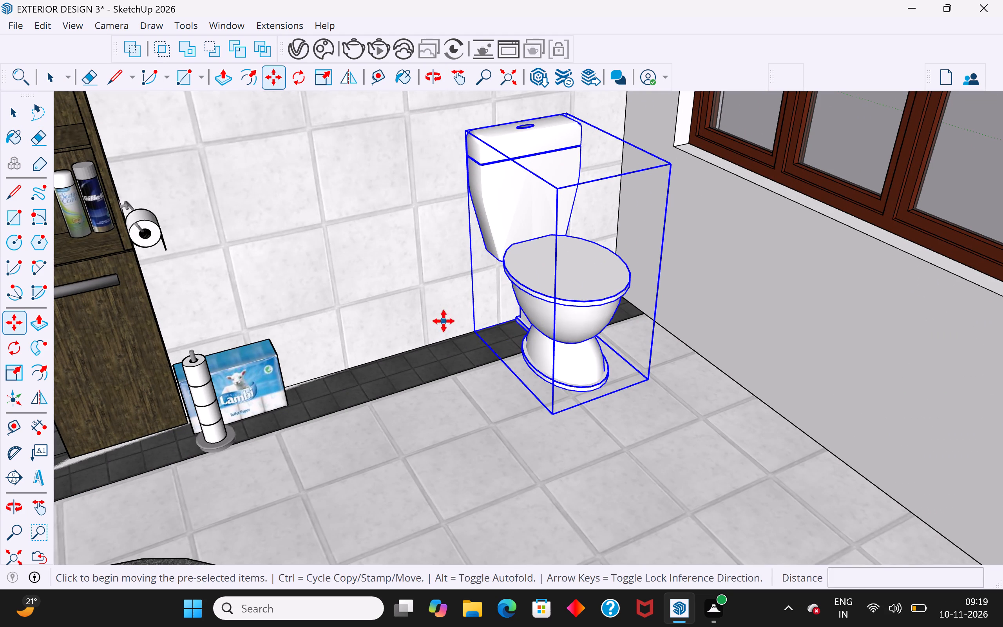
{"action": "left_click", "coordinate": [472, 332]}
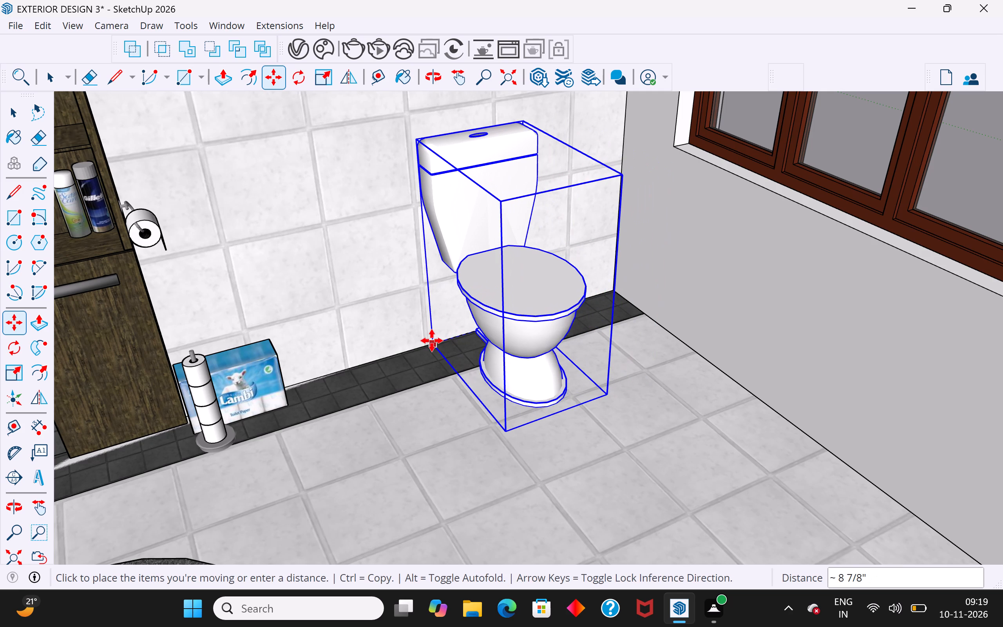
{"action": "left_click", "coordinate": [432, 341]}
{"action": "left_click", "coordinate": [19, 112]}
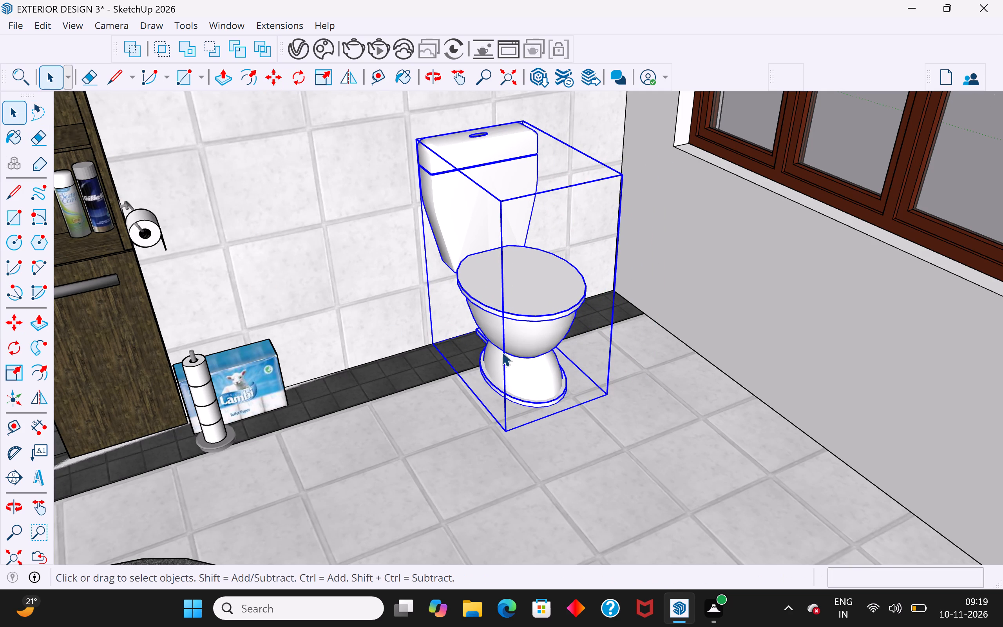
Examine the bathroom, its relocated toilet and the surrounding walls and living area from several angles.
{"action": "scroll", "coordinate": [545, 459], "scroll_direction": "down", "scroll_amount": 11}
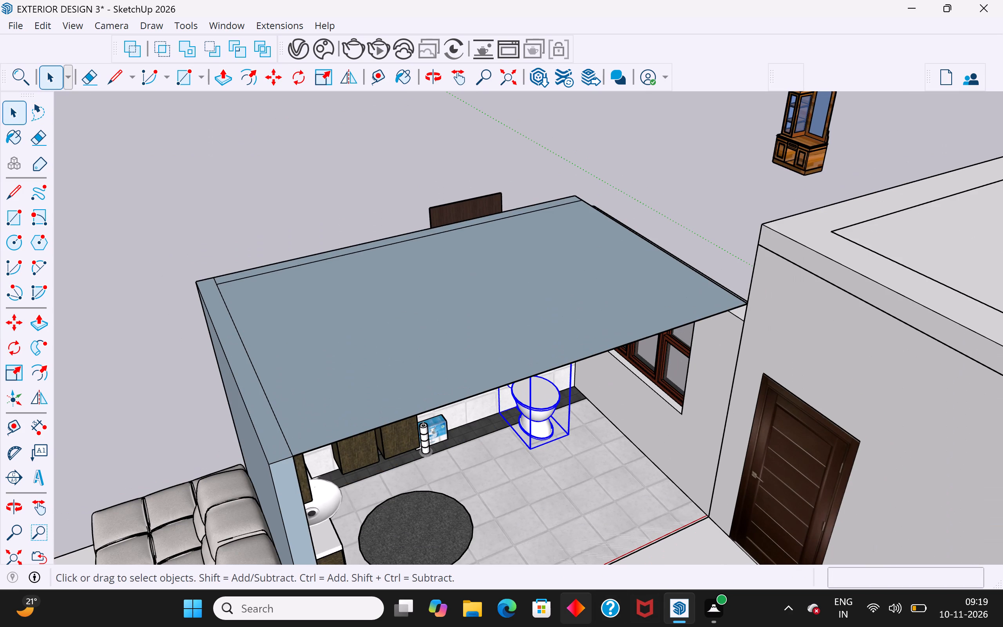
{"action": "left_click", "coordinate": [666, 185]}
{"action": "middle_click_drag", "start_coordinate": [616, 396], "coordinate": [606, 338]}
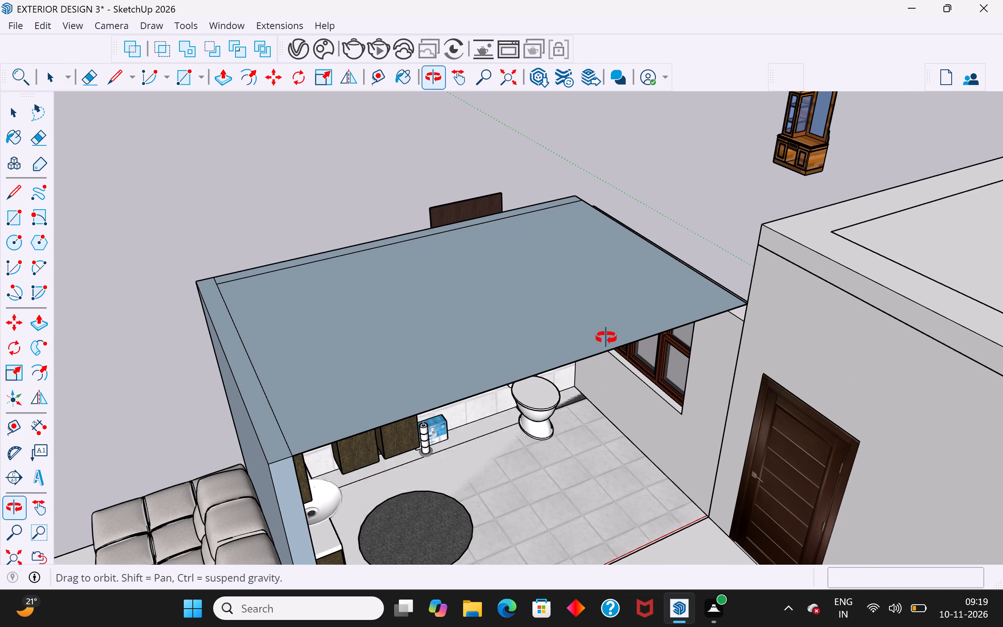
{"action": "middle_click_drag", "start_coordinate": [606, 338], "coordinate": [685, 318]}
{"action": "scroll", "coordinate": [562, 146], "scroll_direction": "down", "scroll_amount": 4}
{"action": "scroll", "coordinate": [497, 308], "scroll_direction": "up", "scroll_amount": 2}
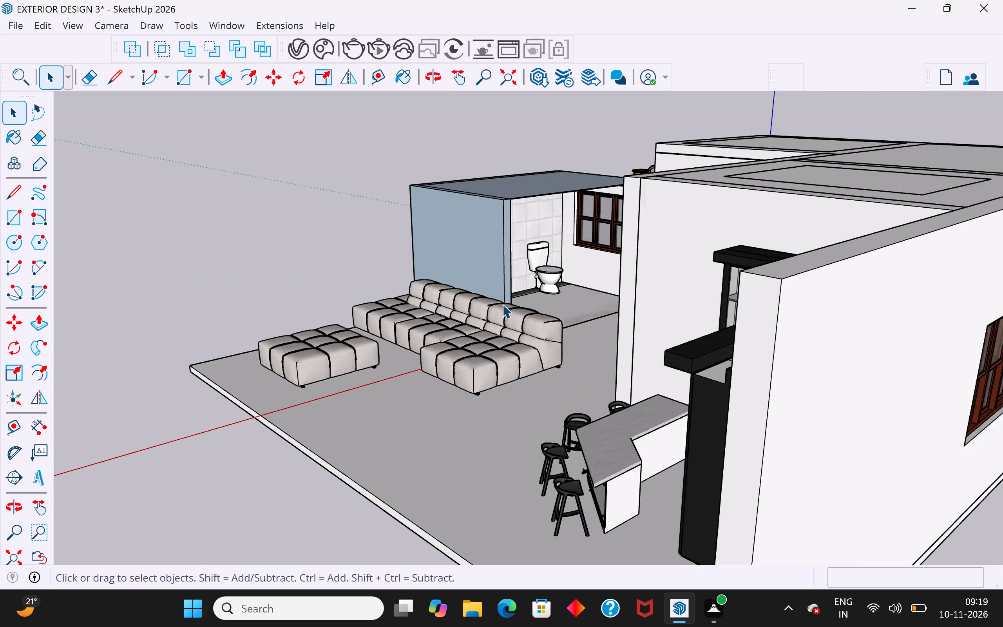
{"action": "scroll", "coordinate": [502, 304], "scroll_direction": "up", "scroll_amount": 8}
{"action": "middle_click_drag", "start_coordinate": [591, 269], "coordinate": [521, 295]}
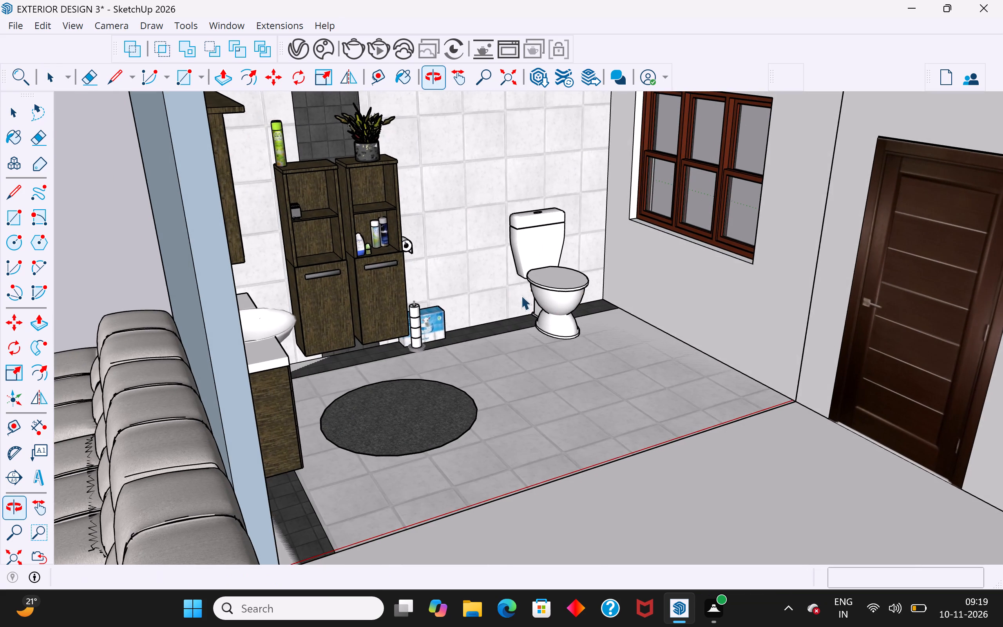
{"action": "scroll", "coordinate": [505, 377], "scroll_direction": "down", "scroll_amount": 2}
{"action": "middle_click_drag", "start_coordinate": [512, 377], "coordinate": [598, 371]}
{"action": "scroll", "coordinate": [587, 417], "scroll_direction": "down", "scroll_amount": 12}
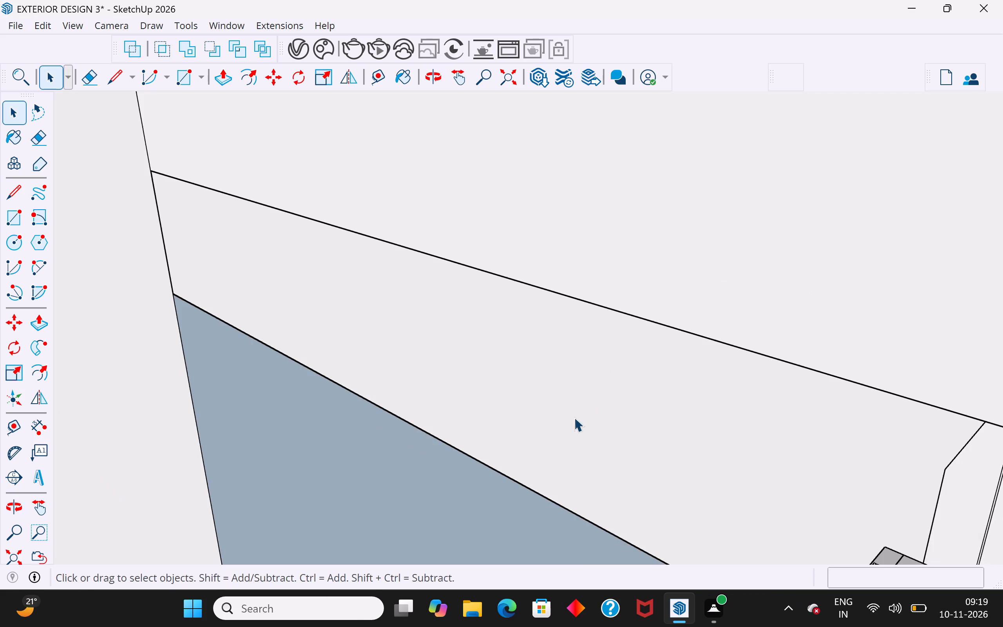
{"action": "scroll", "coordinate": [456, 389], "scroll_direction": "down", "scroll_amount": 20}
{"action": "scroll", "coordinate": [456, 389], "scroll_direction": "down", "scroll_amount": 10}
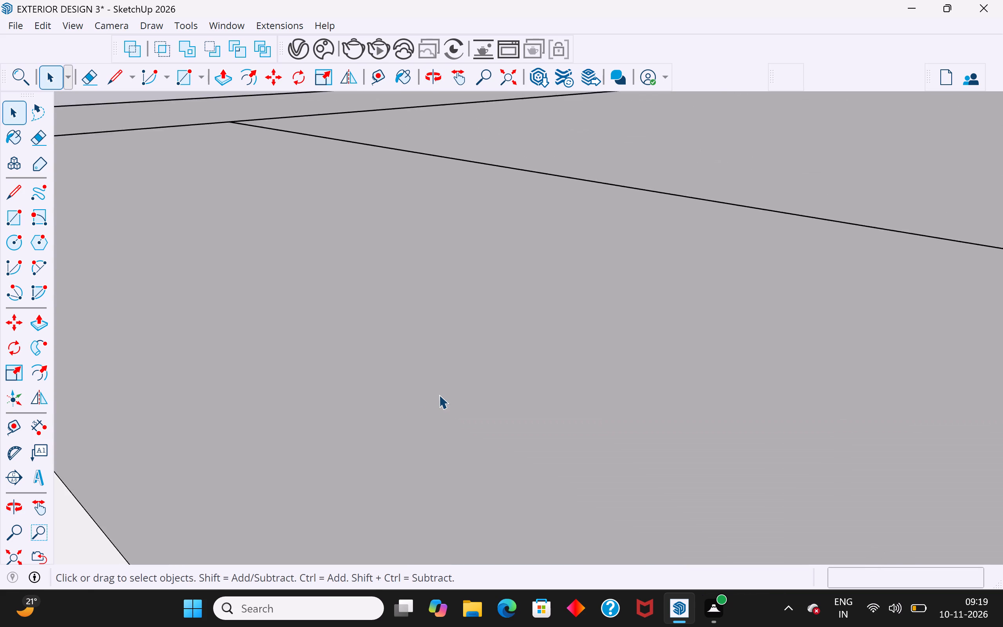
{"action": "scroll", "coordinate": [439, 395], "scroll_direction": "down", "scroll_amount": 19}
{"action": "scroll", "coordinate": [439, 395], "scroll_direction": "down", "scroll_amount": 12}
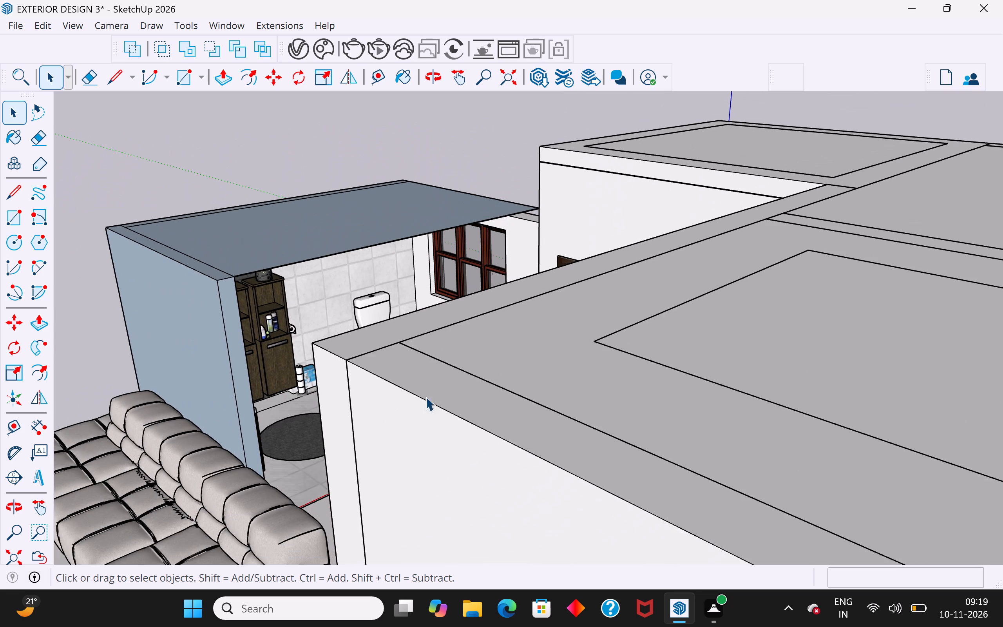
{"action": "middle_click_drag", "start_coordinate": [345, 429], "coordinate": [473, 453]}
{"action": "scroll", "coordinate": [615, 456], "scroll_direction": "down", "scroll_amount": 4}
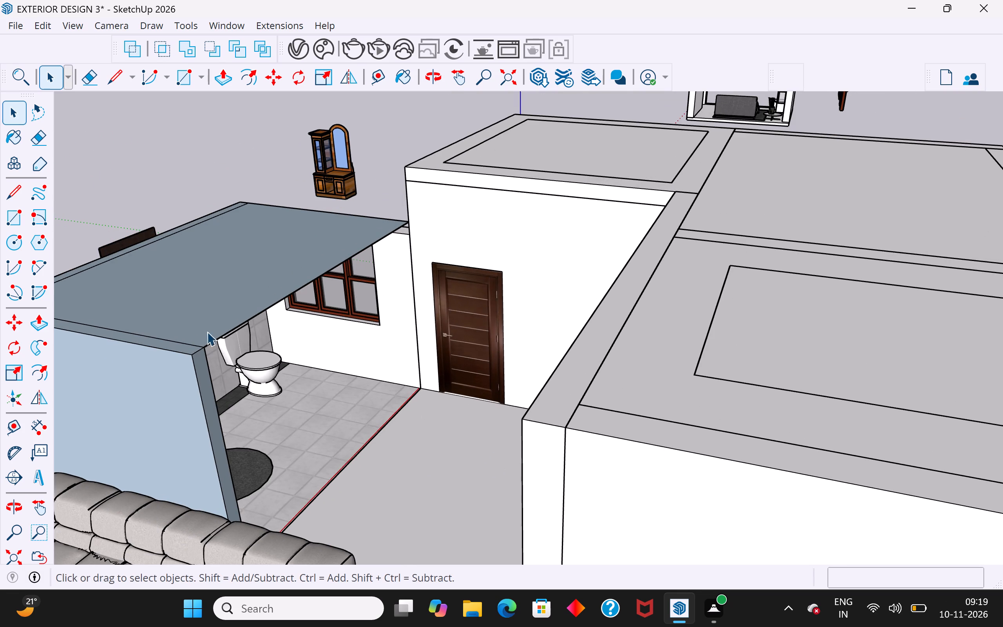
{"action": "scroll", "coordinate": [562, 378], "scroll_direction": "down", "scroll_amount": 5}
{"action": "middle_click_drag", "start_coordinate": [299, 334], "coordinate": [270, 313]}
{"action": "scroll", "coordinate": [223, 246], "scroll_direction": "up", "scroll_amount": 4}
{"action": "scroll", "coordinate": [335, 374], "scroll_direction": "up", "scroll_amount": 1}
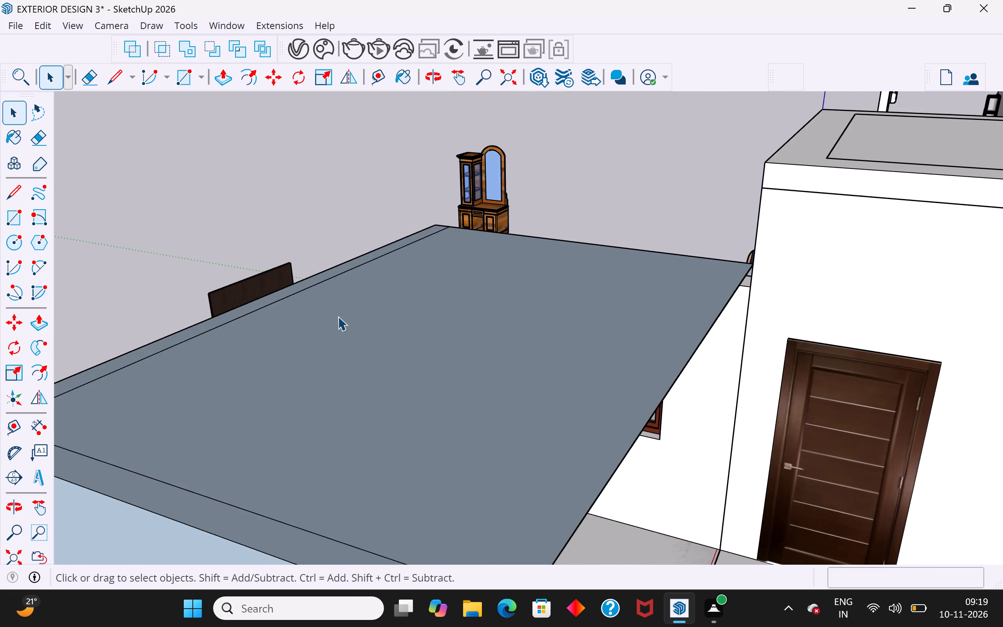
{"action": "scroll", "coordinate": [339, 313], "scroll_direction": "down", "scroll_amount": 10}
{"action": "middle_click_drag", "start_coordinate": [408, 468], "coordinate": [373, 459]}
{"action": "scroll", "coordinate": [373, 439], "scroll_direction": "up", "scroll_amount": 5}
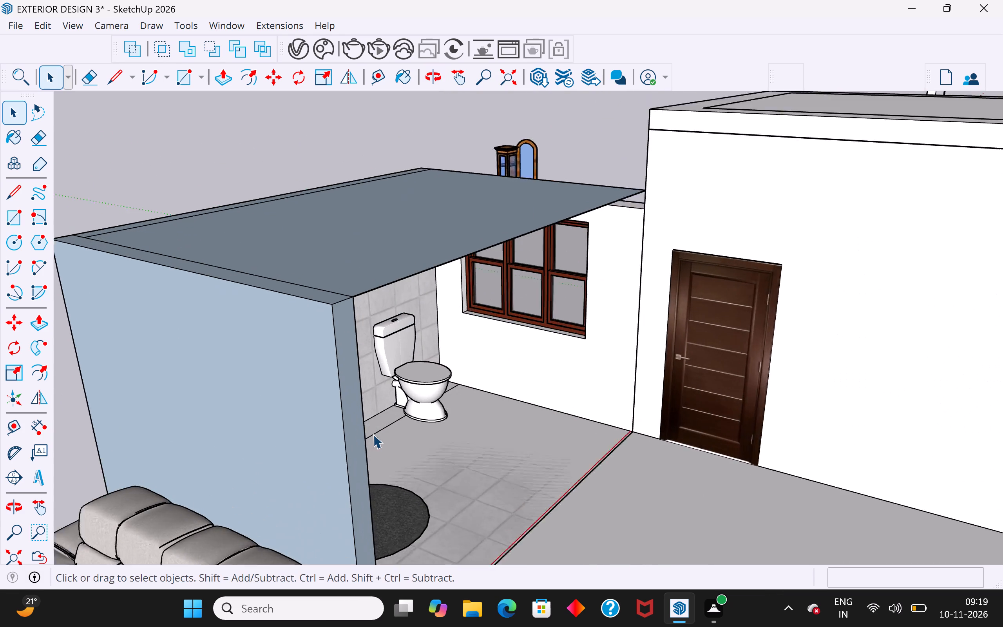
{"action": "scroll", "coordinate": [373, 434], "scroll_direction": "up", "scroll_amount": 5}
{"action": "middle_click_drag", "start_coordinate": [428, 424], "coordinate": [354, 434]}
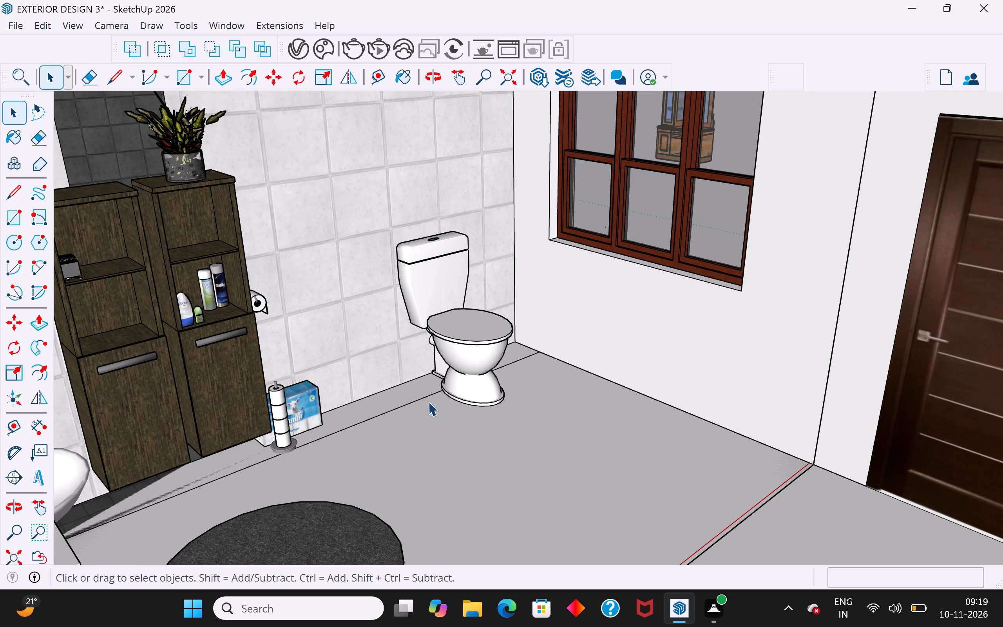
Move the toilet-roll stand with its rolls and the Lambi toilet paper pack about 2' 3 1/8" along the tiled wall toward the toilet.
{"action": "left_click", "coordinate": [466, 393]}
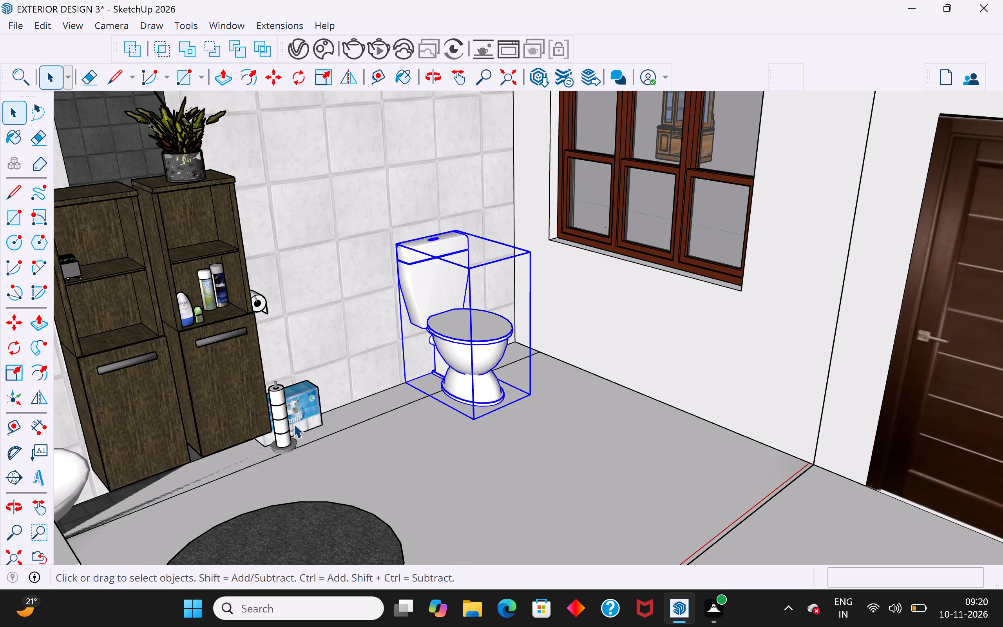
{"action": "left_click", "coordinate": [290, 415]}
{"action": "scroll", "coordinate": [290, 417], "scroll_direction": "up", "scroll_amount": 10}
{"action": "middle_click_drag", "start_coordinate": [302, 421], "coordinate": [252, 418]}
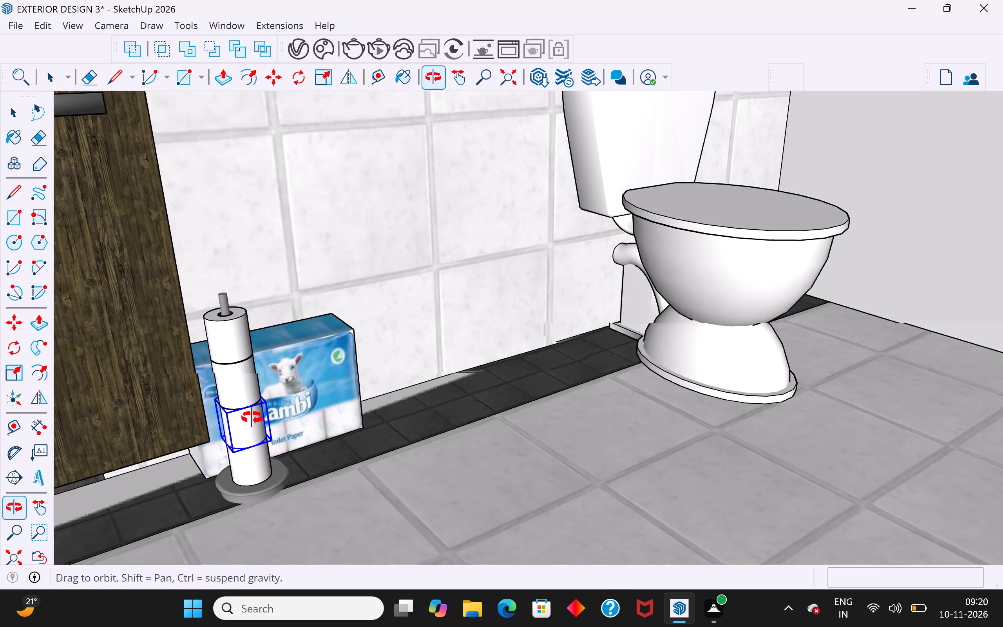
{"action": "middle_click_drag", "start_coordinate": [252, 418], "coordinate": [228, 377]}
{"action": "scroll", "coordinate": [235, 407], "scroll_direction": "up", "scroll_amount": 9}
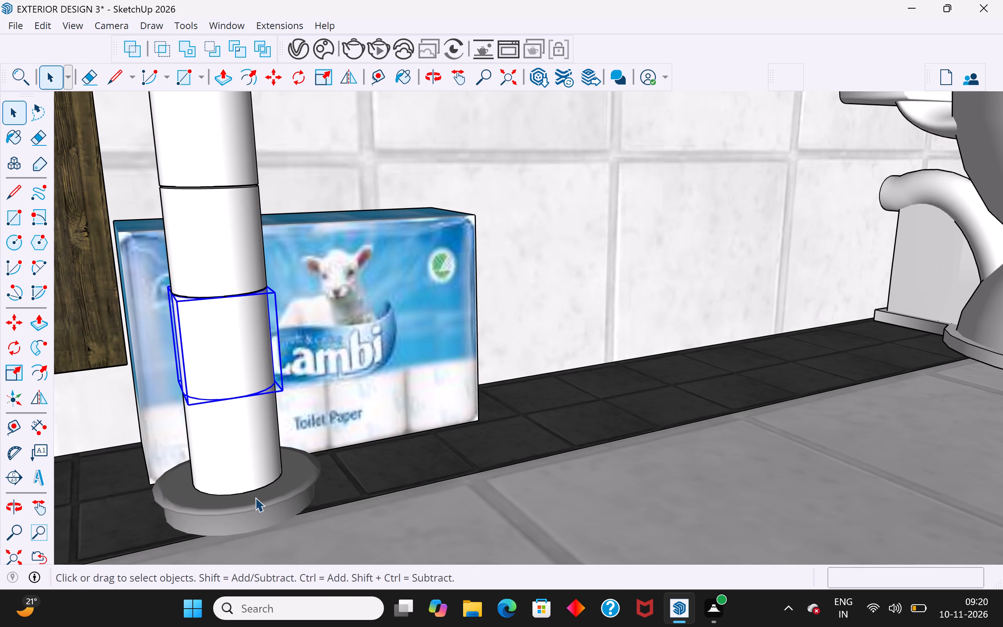
{"action": "left_click", "coordinate": [261, 515], "text": "shift"}
{"action": "left_click", "coordinate": [253, 460], "text": "shift"}
{"action": "left_click", "coordinate": [214, 282], "text": "shift"}
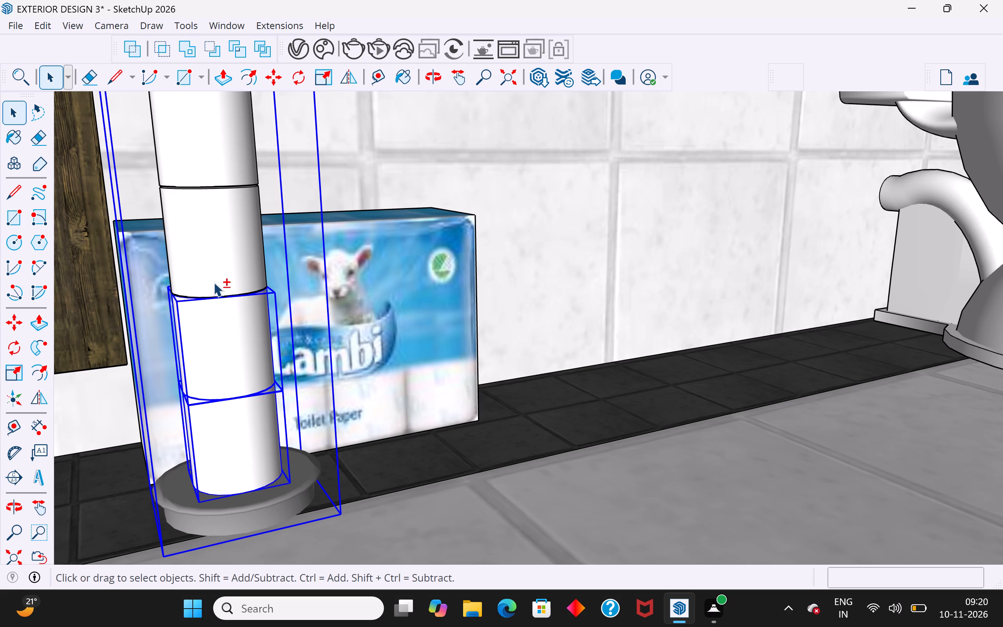
{"action": "scroll", "coordinate": [285, 502], "scroll_direction": "down", "scroll_amount": 3}
{"action": "left_click", "coordinate": [248, 221], "text": "shift"}
{"action": "left_click", "coordinate": [377, 356], "text": "shift"}
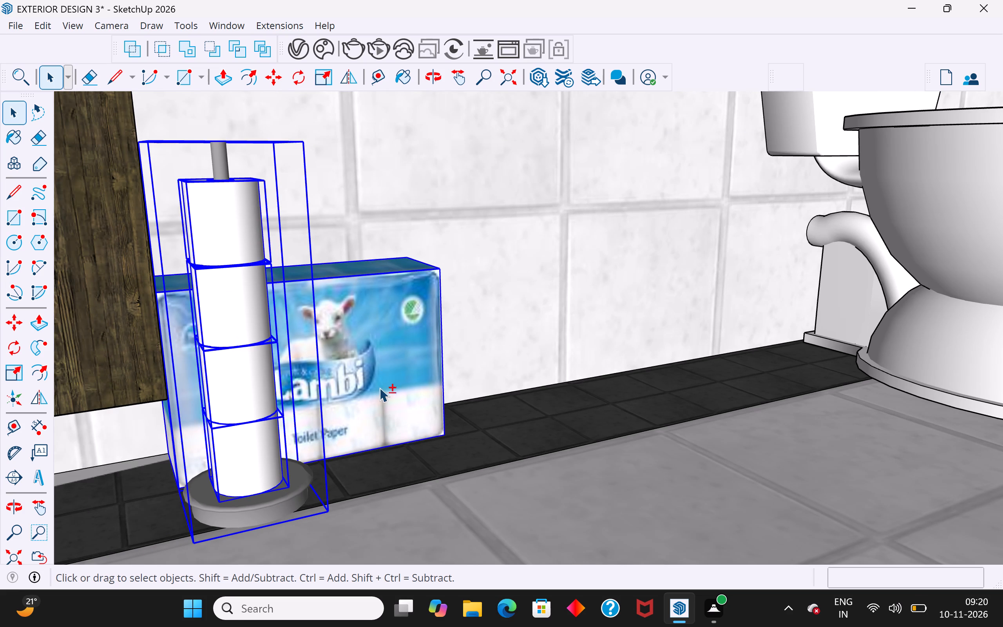
{"action": "scroll", "coordinate": [377, 402], "scroll_direction": "down", "scroll_amount": 5, "text": "shift"}
{"action": "scroll", "coordinate": [377, 402], "scroll_direction": "down", "scroll_amount": 1}
{"action": "key", "text": "m"}
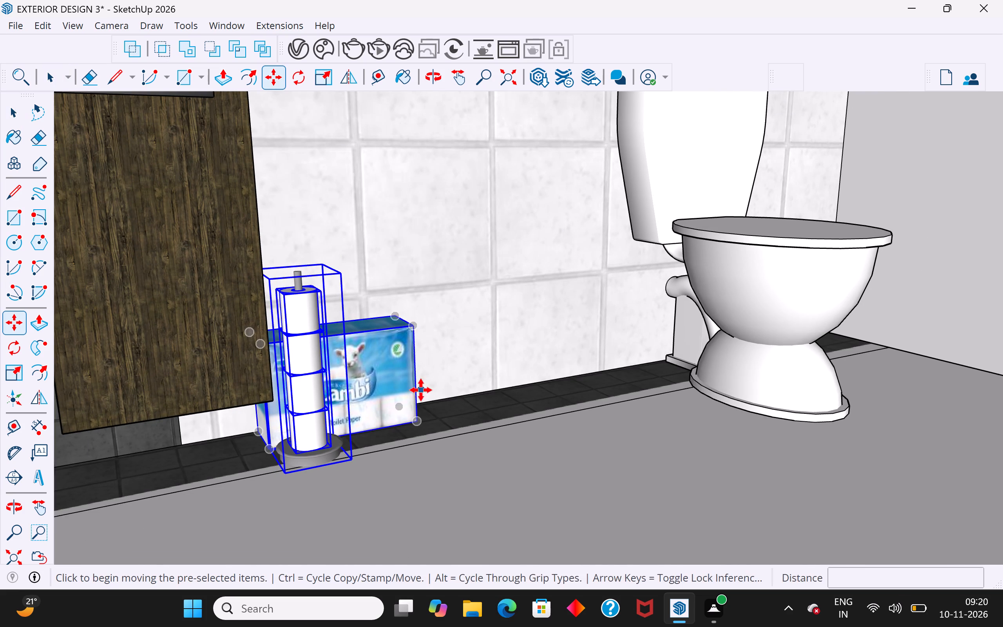
{"action": "left_click", "coordinate": [425, 422]}
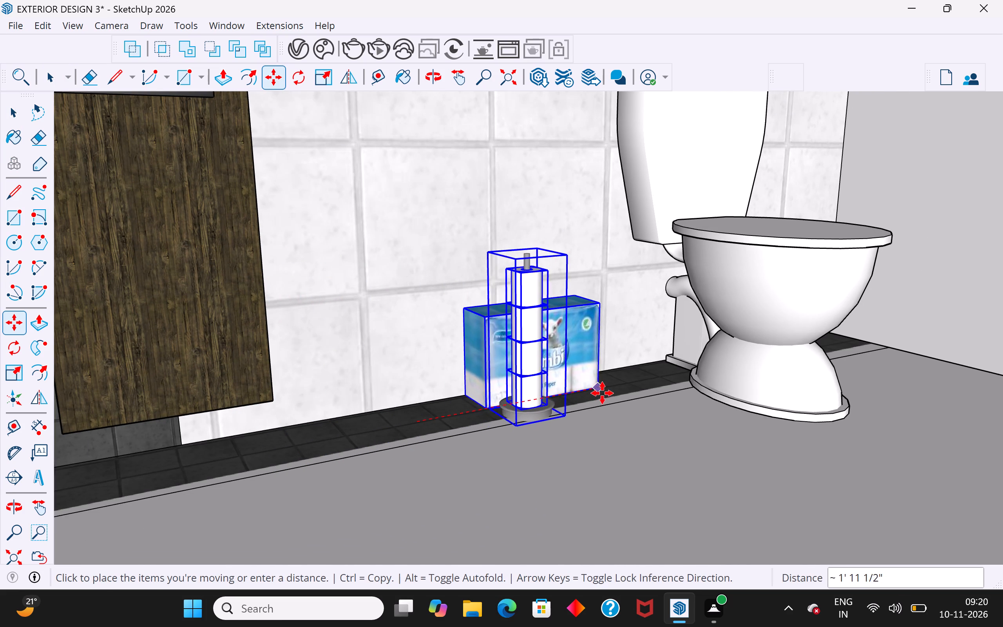
{"action": "left_click", "coordinate": [625, 391]}
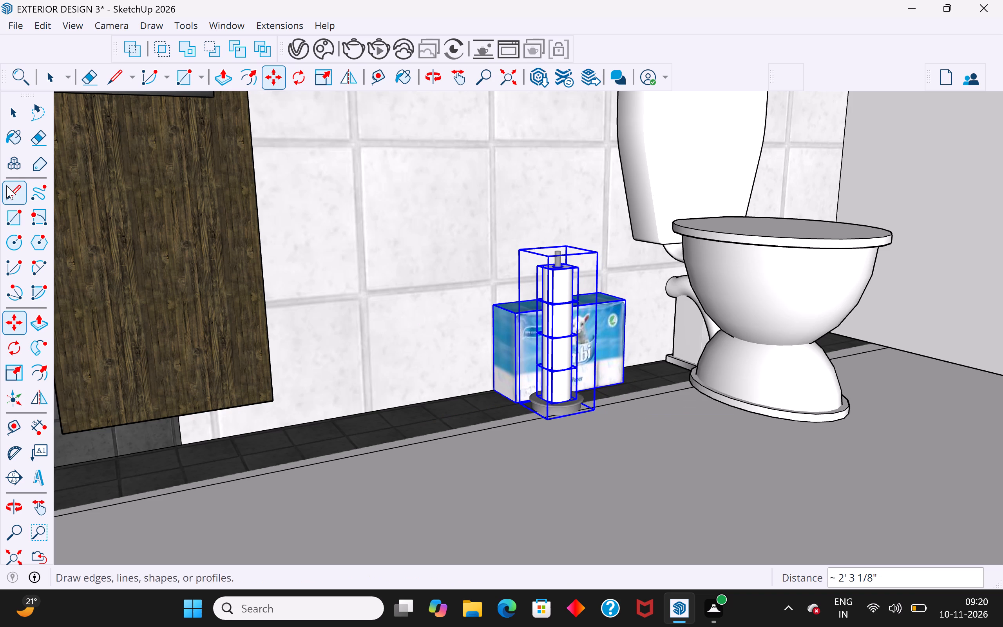
{"action": "left_click", "coordinate": [13, 114]}
Unhide all hidden objects in the model.
{"action": "scroll", "coordinate": [415, 292], "scroll_direction": "down", "scroll_amount": 20}
{"action": "scroll", "coordinate": [415, 292], "scroll_direction": "down", "scroll_amount": 5}
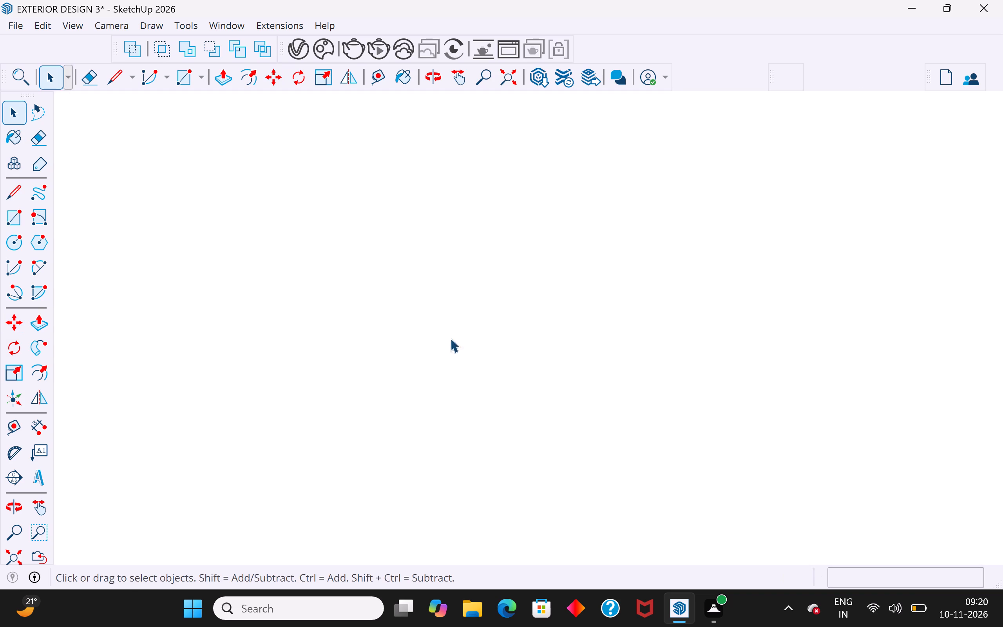
{"action": "middle_click_drag", "start_coordinate": [648, 343], "coordinate": [776, 359]}
{"action": "scroll", "coordinate": [753, 371], "scroll_direction": "down", "scroll_amount": 12}
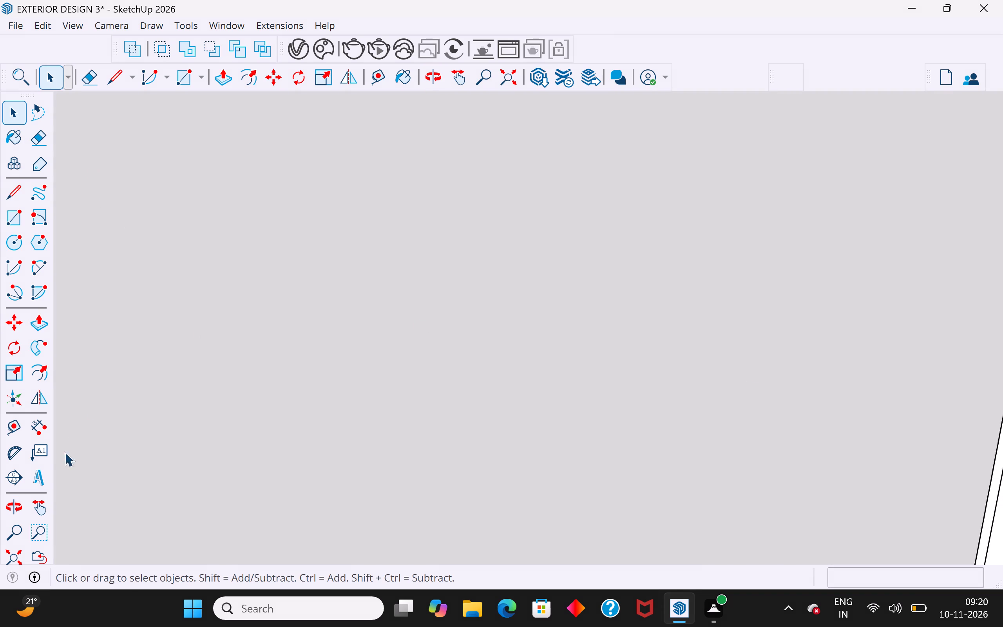
{"action": "left_click", "coordinate": [20, 552]}
{"action": "scroll", "coordinate": [540, 329], "scroll_direction": "down", "scroll_amount": 4}
{"action": "left_click", "coordinate": [250, 166]}
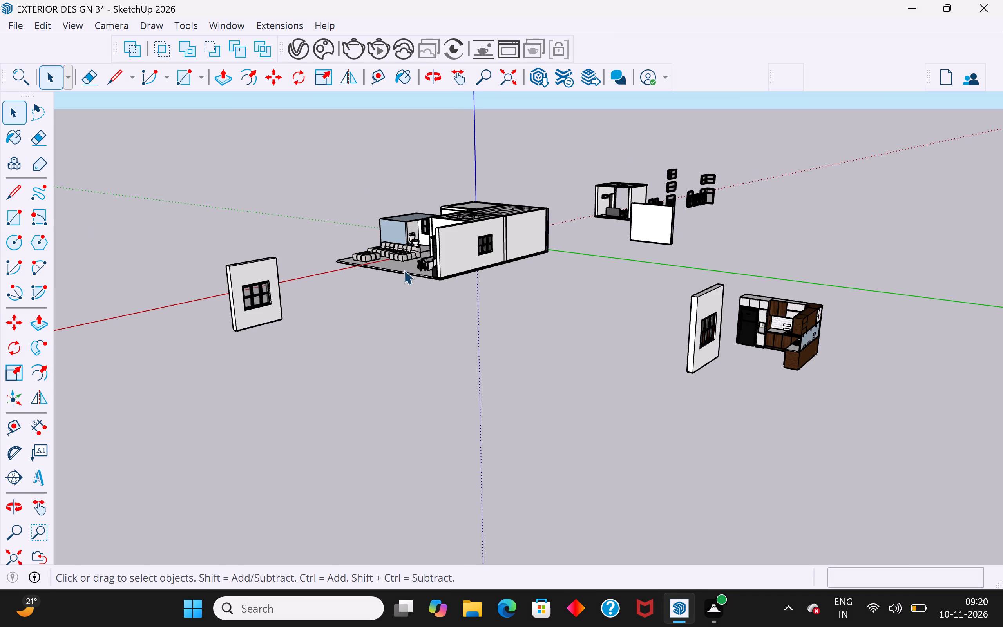
{"action": "scroll", "coordinate": [440, 243], "scroll_direction": "up", "scroll_amount": 14}
{"action": "middle_click_drag", "start_coordinate": [393, 256], "coordinate": [594, 323]}
{"action": "right_click", "coordinate": [53, 25]}
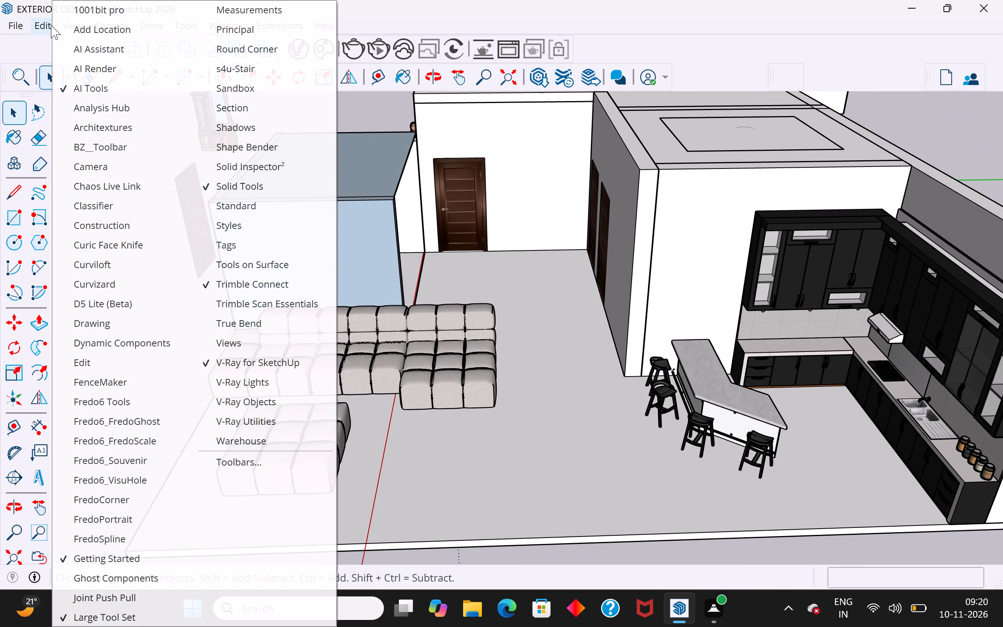
{"action": "left_click", "coordinate": [381, 462]}
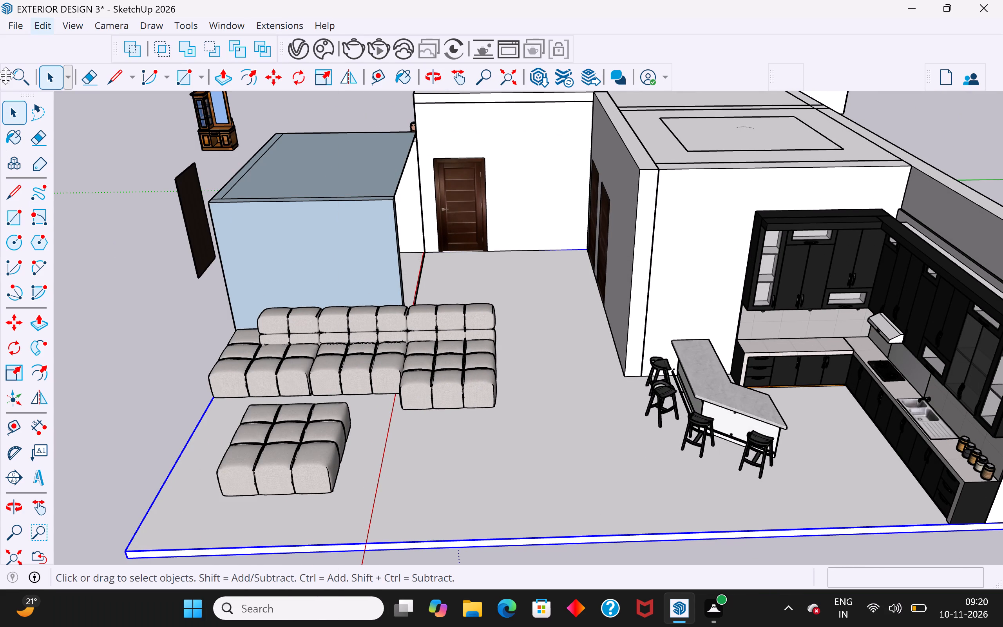
{"action": "left_click", "coordinate": [49, 17]}
{"action": "left_click", "coordinate": [32, 24]}
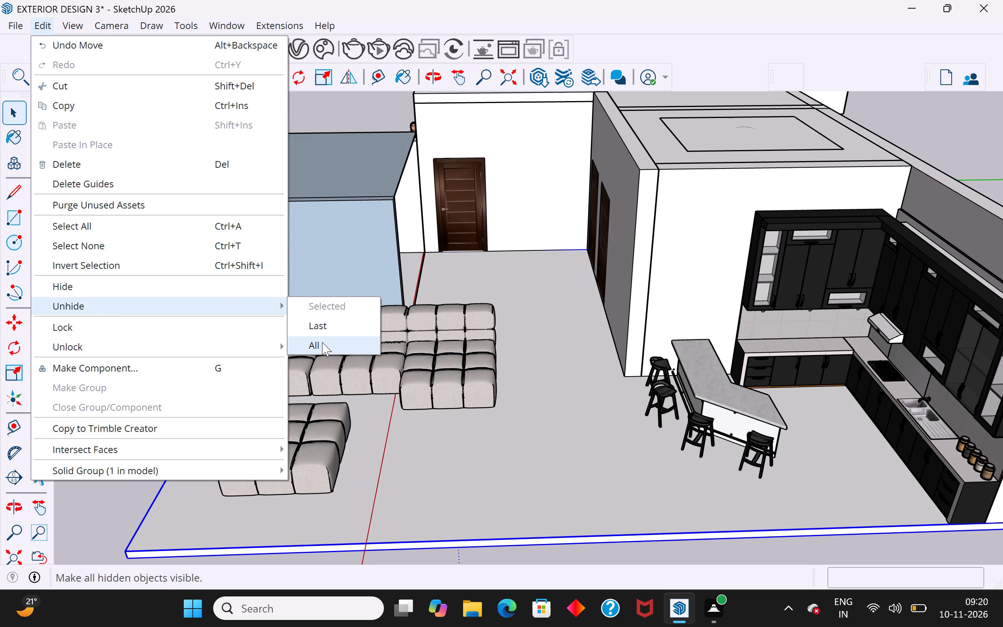
{"action": "left_click", "coordinate": [322, 342]}
{"action": "left_click", "coordinate": [131, 367]}
Move the bathroom's wall with the door opening about 18' 2 15/16" away, clear of the house beyond the bathroom.
{"action": "left_click", "coordinate": [418, 274]}
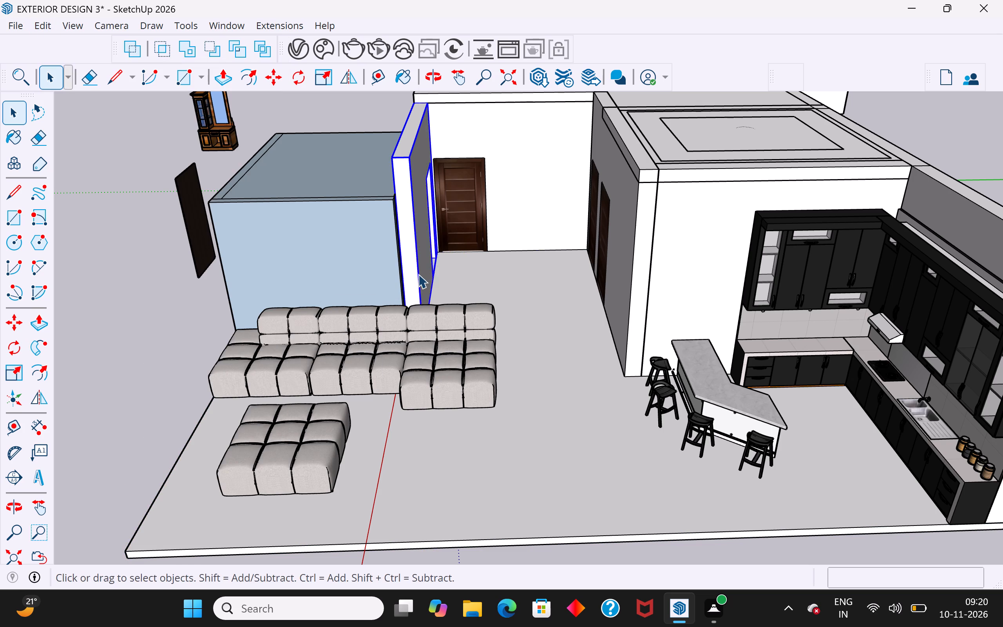
{"action": "right_click", "coordinate": [418, 274]}
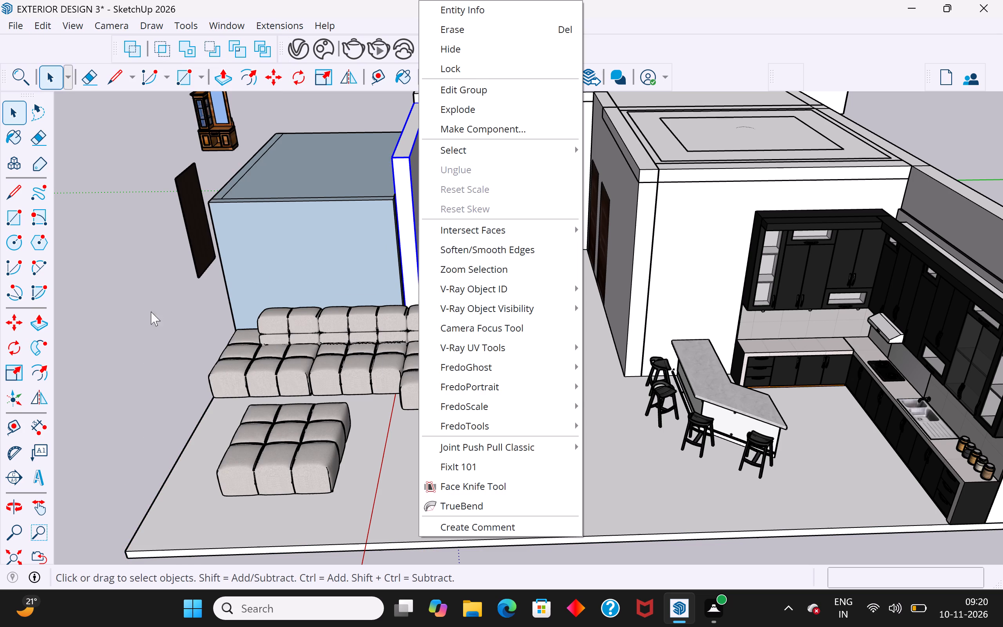
{"action": "left_click", "coordinate": [105, 322]}
{"action": "left_click", "coordinate": [426, 248]}
{"action": "key", "text": "m"}
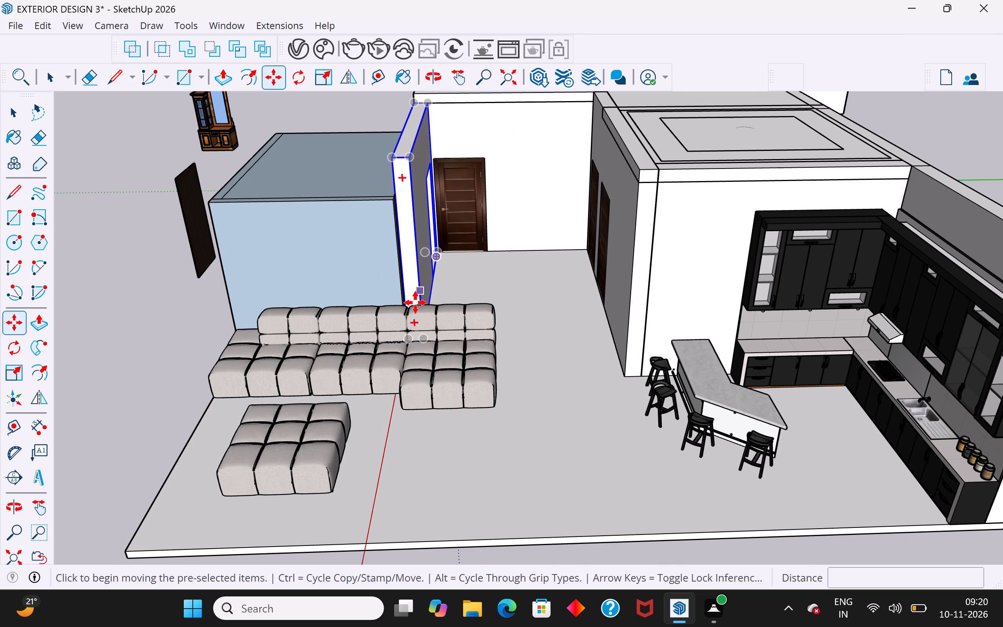
{"action": "left_click", "coordinate": [418, 252]}
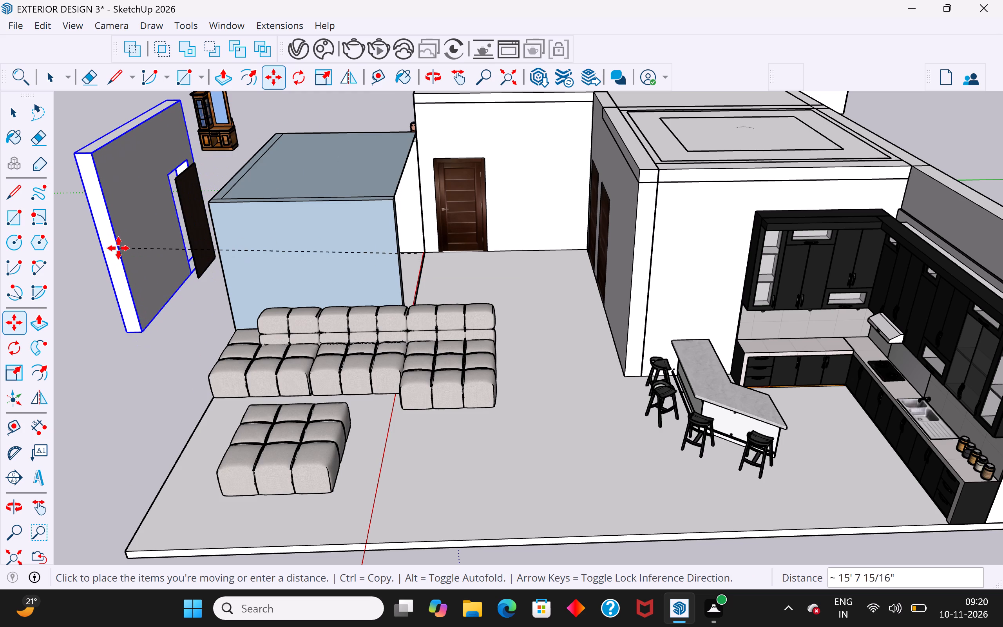
{"action": "middle_click_drag", "start_coordinate": [116, 257], "coordinate": [349, 243]}
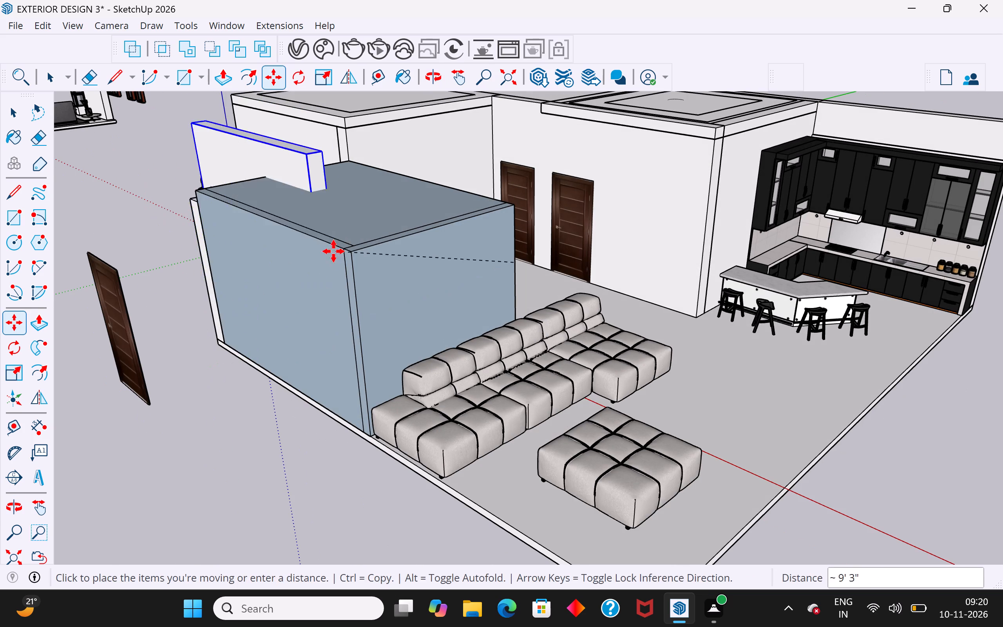
{"action": "middle_click_drag", "start_coordinate": [299, 310], "coordinate": [177, 299]}
{"action": "scroll", "coordinate": [465, 236], "scroll_direction": "down", "scroll_amount": 5}
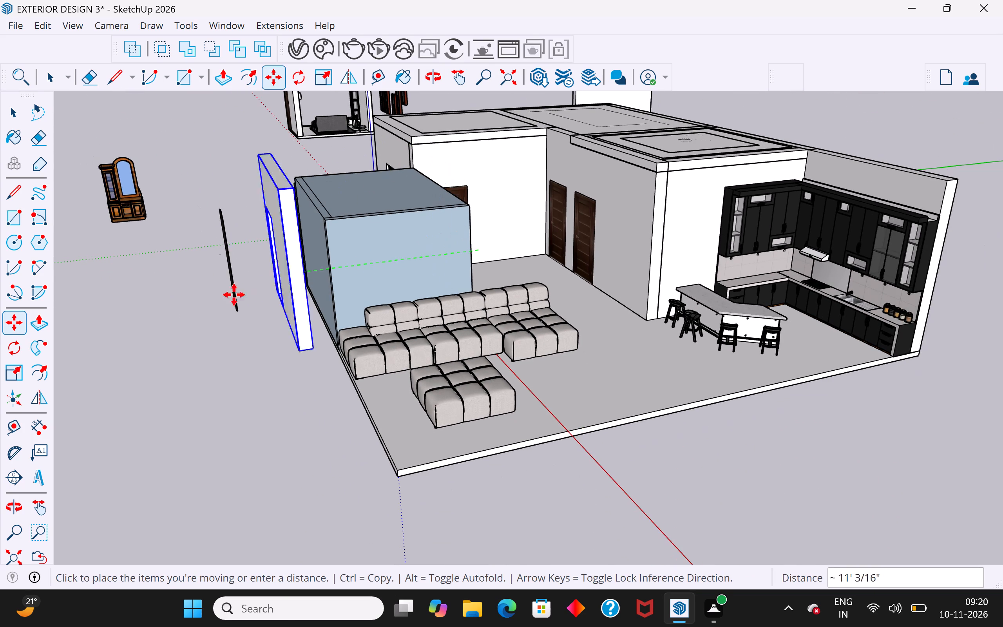
{"action": "left_click", "coordinate": [171, 290]}
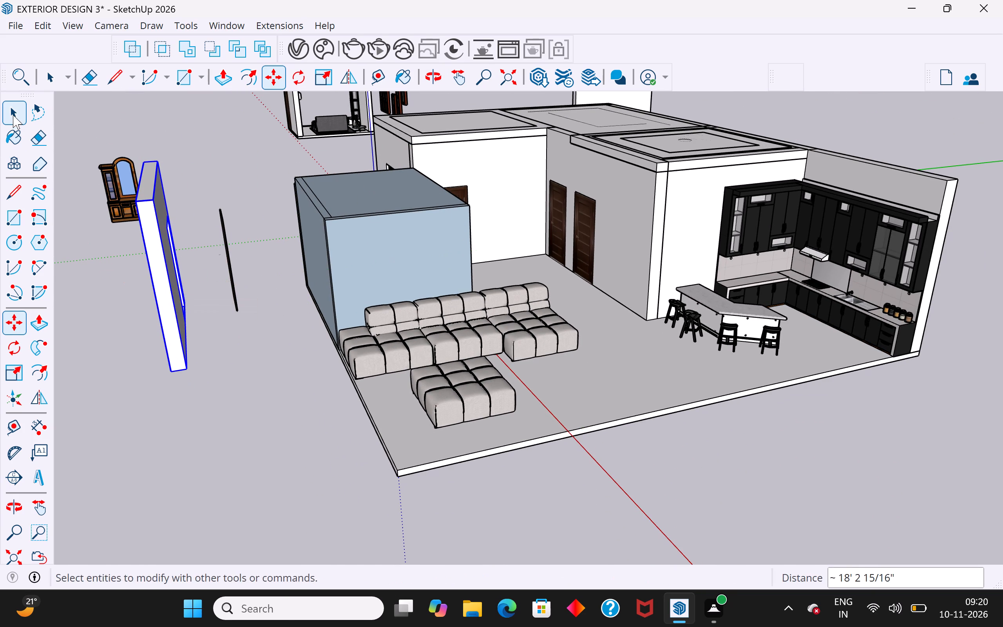
{"action": "left_click", "coordinate": [13, 111]}
{"action": "left_click", "coordinate": [306, 470]}
Rotate the detached wall with the door opening 180° in the ground plane about its bottom corner.
{"action": "middle_click_drag", "start_coordinate": [386, 354], "coordinate": [361, 360]}
{"action": "left_click", "coordinate": [174, 308]}
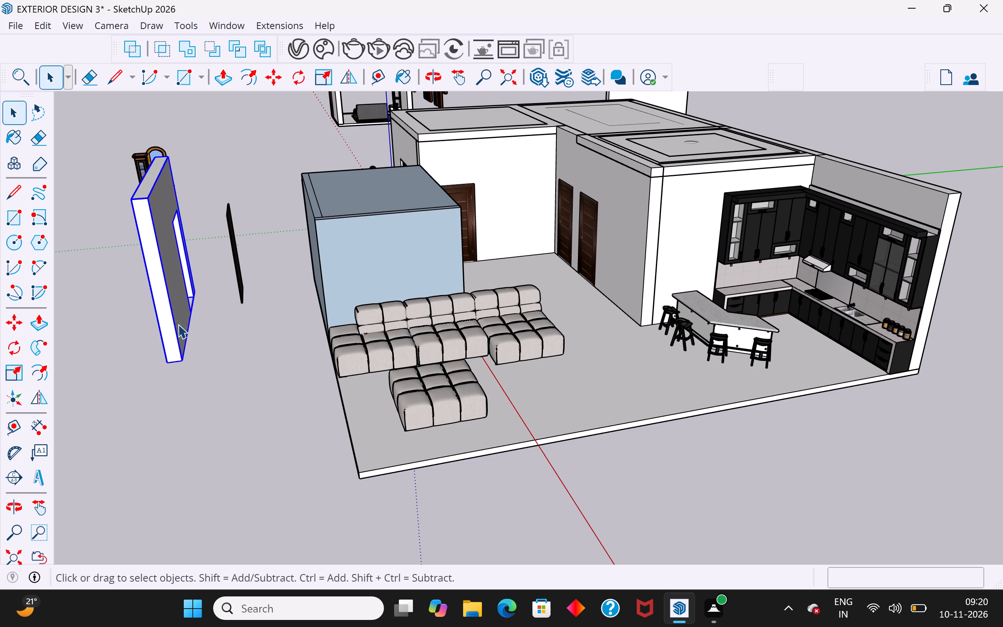
{"action": "middle_click_drag", "start_coordinate": [262, 374], "coordinate": [279, 370]}
{"action": "scroll", "coordinate": [753, 279], "scroll_direction": "down", "scroll_amount": 6}
{"action": "scroll", "coordinate": [395, 324], "scroll_direction": "down", "scroll_amount": 4}
{"action": "middle_click_drag", "start_coordinate": [390, 334], "coordinate": [538, 344]}
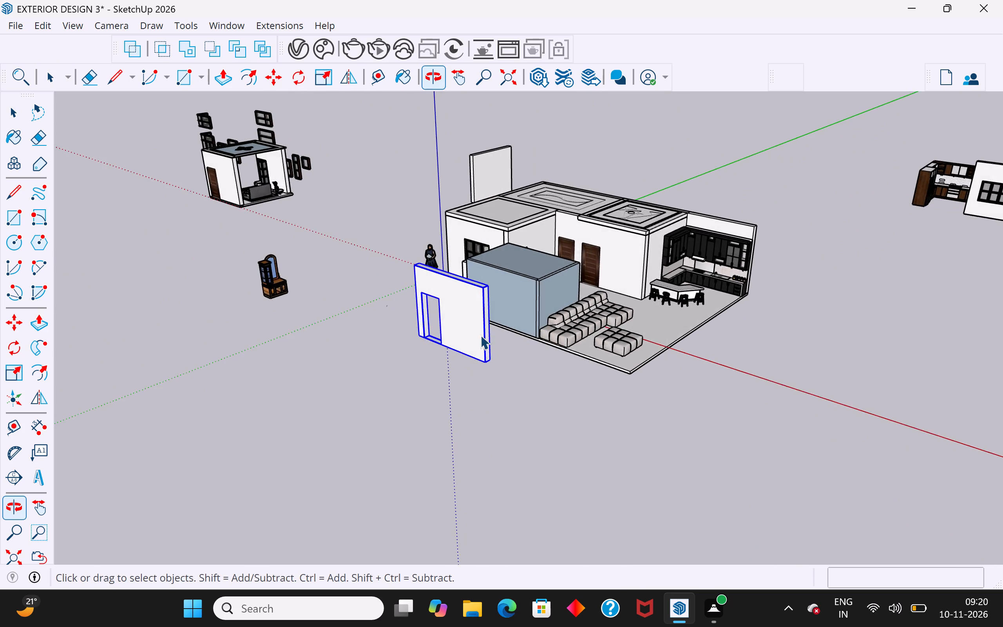
{"action": "scroll", "coordinate": [477, 333], "scroll_direction": "up", "scroll_amount": 5}
{"action": "left_click", "coordinate": [12, 342]}
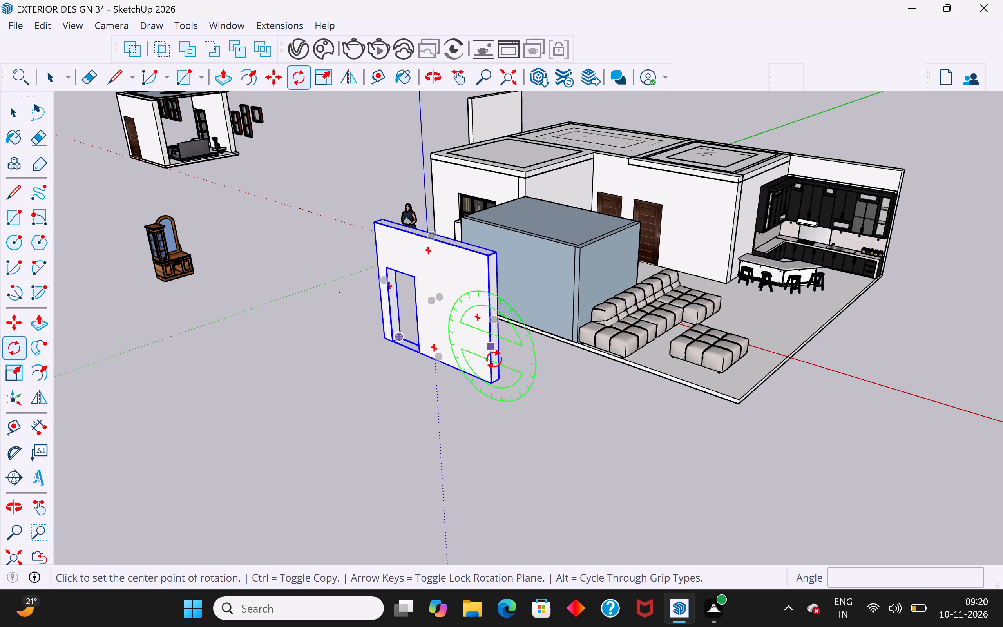
{"action": "scroll", "coordinate": [492, 385], "scroll_direction": "up", "scroll_amount": 11}
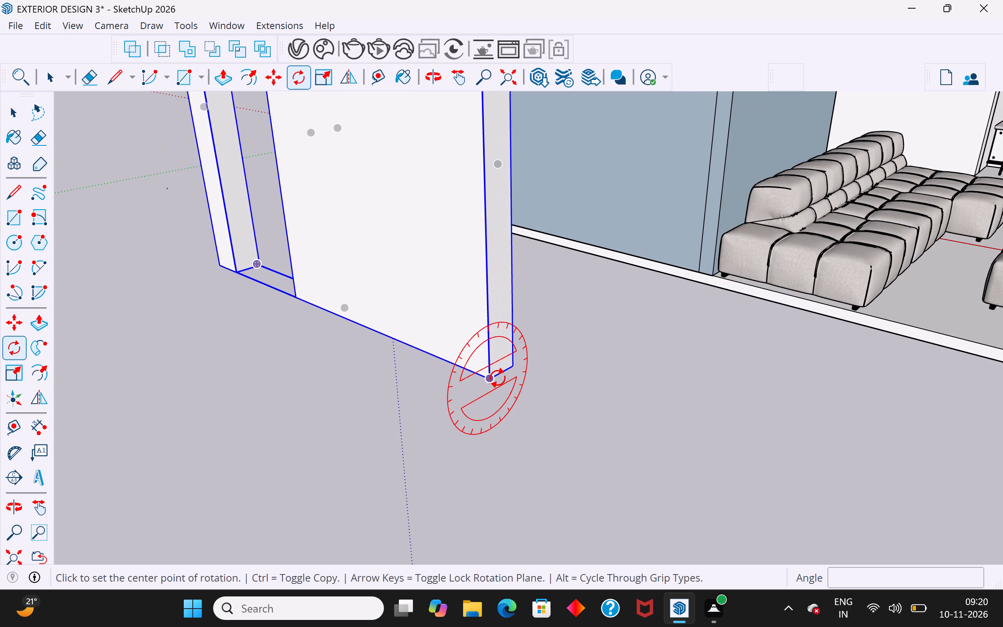
{"action": "left_click", "coordinate": [493, 380]}
{"action": "left_click", "coordinate": [632, 454]}
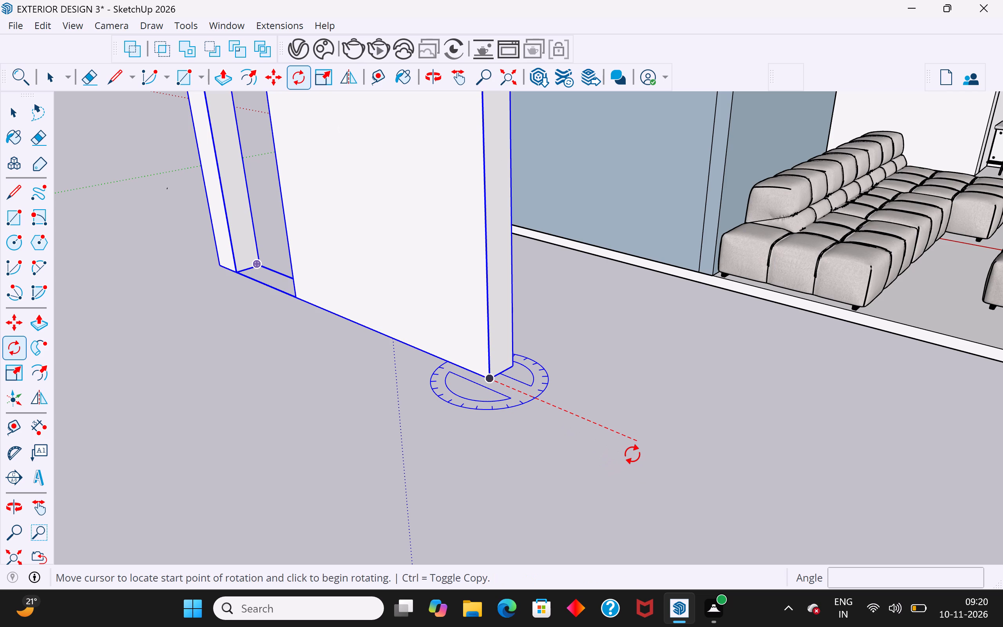
{"action": "middle_click_drag", "start_coordinate": [345, 349], "coordinate": [468, 390]}
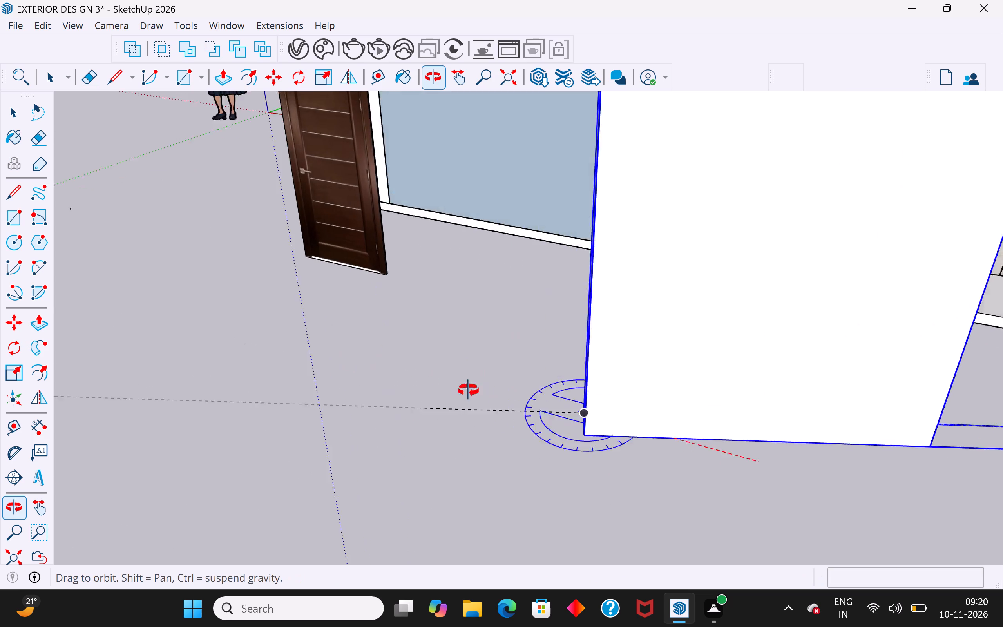
{"action": "middle_click_drag", "start_coordinate": [468, 390], "coordinate": [638, 423]}
{"action": "left_click", "coordinate": [632, 412]}
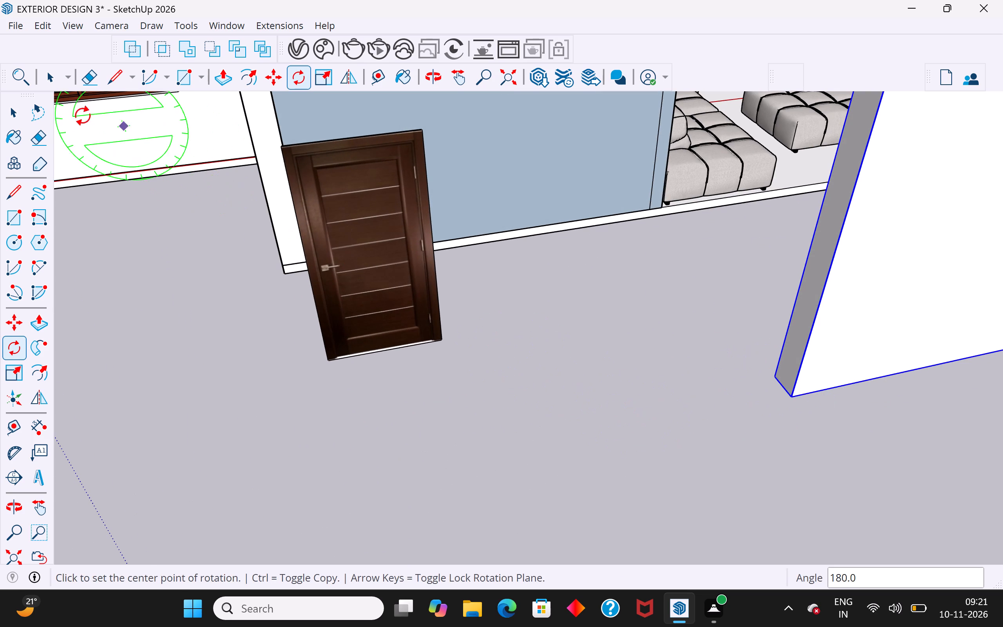
{"action": "left_click", "coordinate": [15, 113]}
{"action": "left_click", "coordinate": [266, 365]}
Move the rotated wall about 22' 1 3/4" onto the bathroom's open side, with its door opening near the sofa.
{"action": "scroll", "coordinate": [245, 462], "scroll_direction": "down", "scroll_amount": 11}
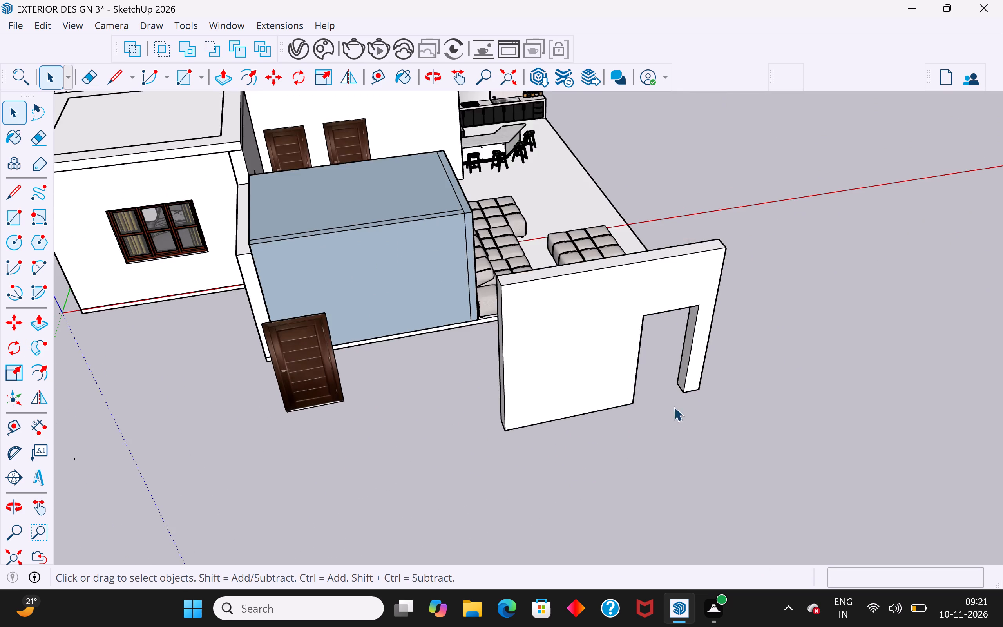
{"action": "middle_click_drag", "start_coordinate": [674, 407], "coordinate": [320, 387]}
{"action": "scroll", "coordinate": [481, 467], "scroll_direction": "down", "scroll_amount": 5}
{"action": "middle_click_drag", "start_coordinate": [500, 473], "coordinate": [377, 430]}
{"action": "scroll", "coordinate": [500, 473], "scroll_direction": "up", "scroll_amount": 1}
{"action": "scroll", "coordinate": [342, 320], "scroll_direction": "up", "scroll_amount": 4}
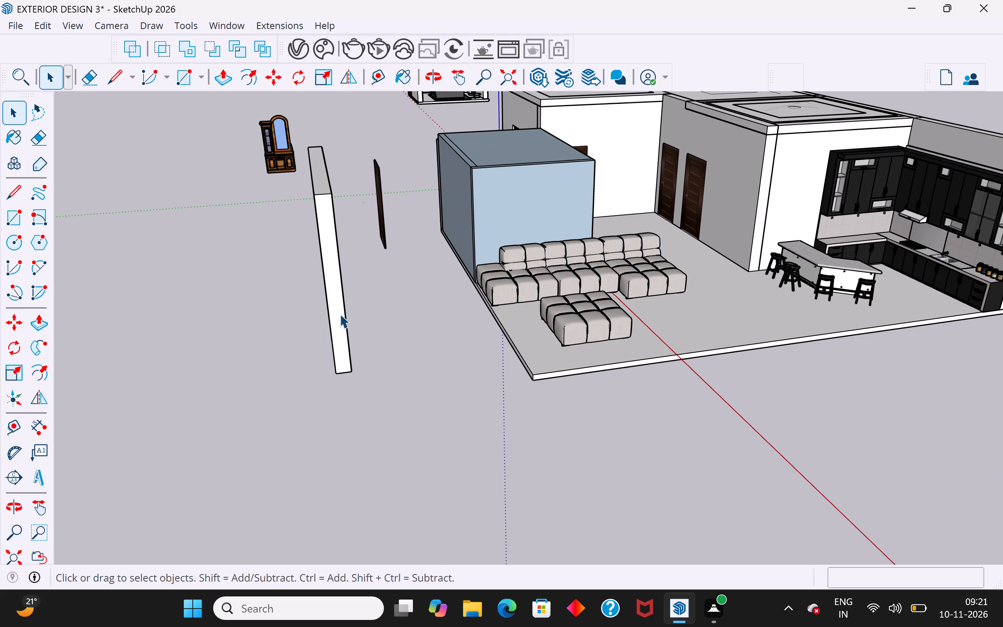
{"action": "left_click", "coordinate": [340, 314]}
{"action": "scroll", "coordinate": [320, 392], "scroll_direction": "up", "scroll_amount": 2}
{"action": "key", "text": "m"}
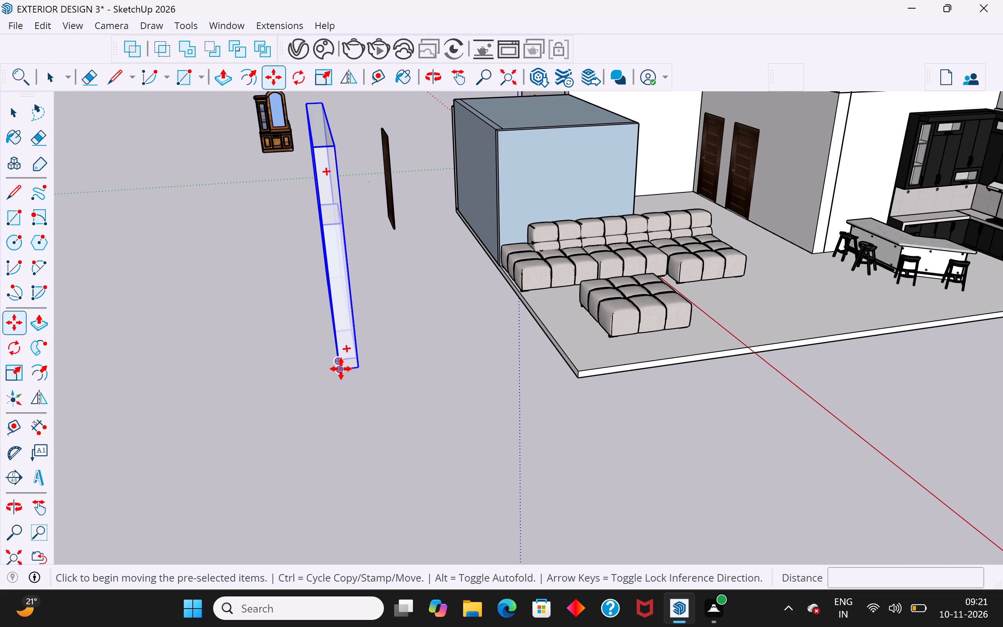
{"action": "left_click", "coordinate": [341, 379]}
{"action": "middle_click_drag", "start_coordinate": [673, 196], "coordinate": [293, 331]}
{"action": "scroll", "coordinate": [551, 311], "scroll_direction": "up", "scroll_amount": 16}
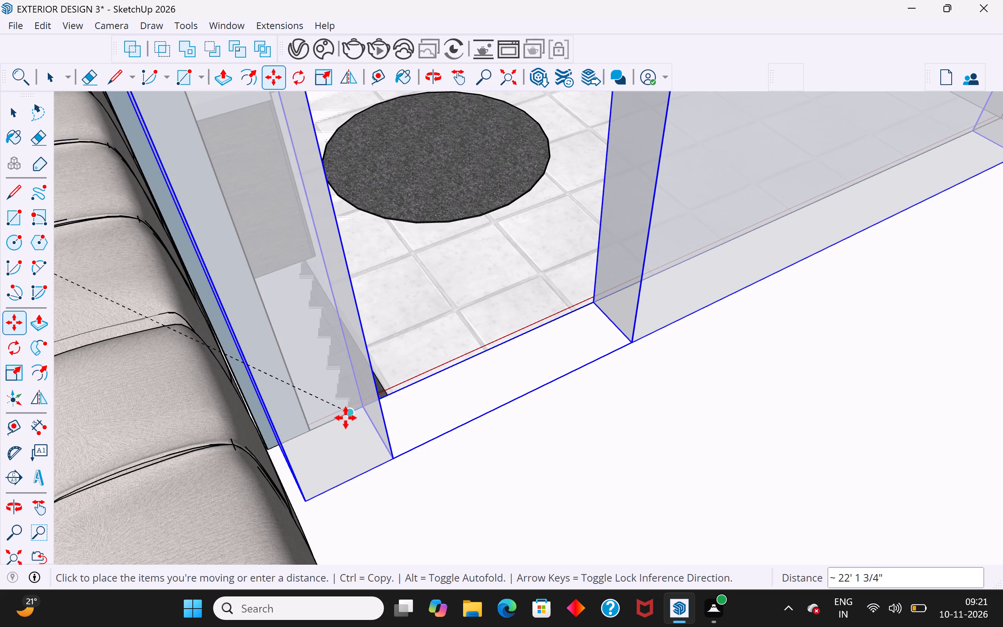
{"action": "left_click", "coordinate": [346, 418]}
{"action": "scroll", "coordinate": [500, 294], "scroll_direction": "down", "scroll_amount": 10}
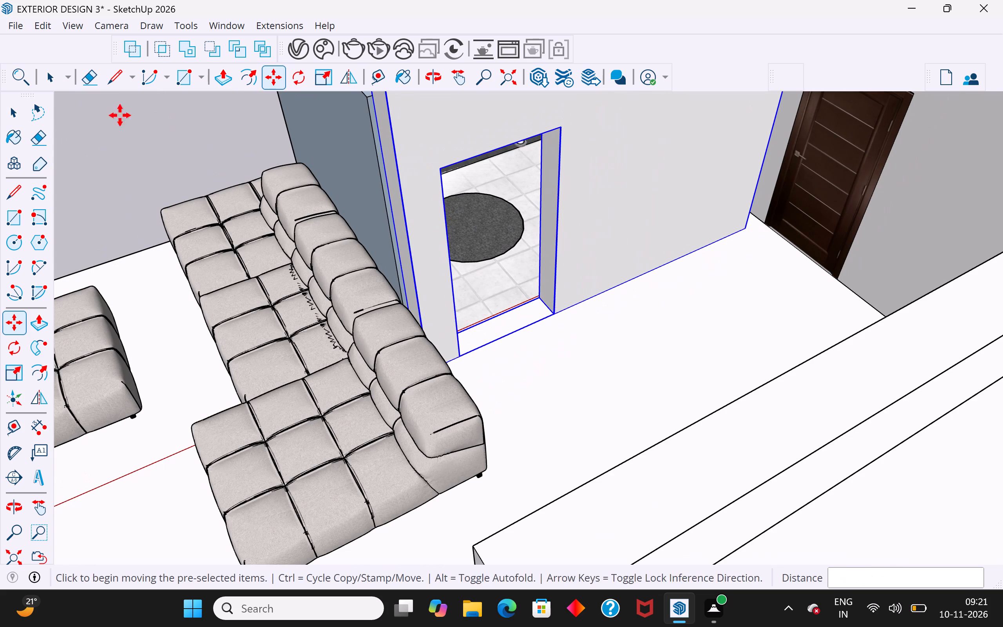
{"action": "left_click", "coordinate": [15, 113]}
{"action": "left_click", "coordinate": [172, 173]}
Shift the door-opening wall about 1 1/8" toward the outer corner of the bathroom wall behind the sofa.
{"action": "middle_click_drag", "start_coordinate": [485, 214], "coordinate": [334, 201]}
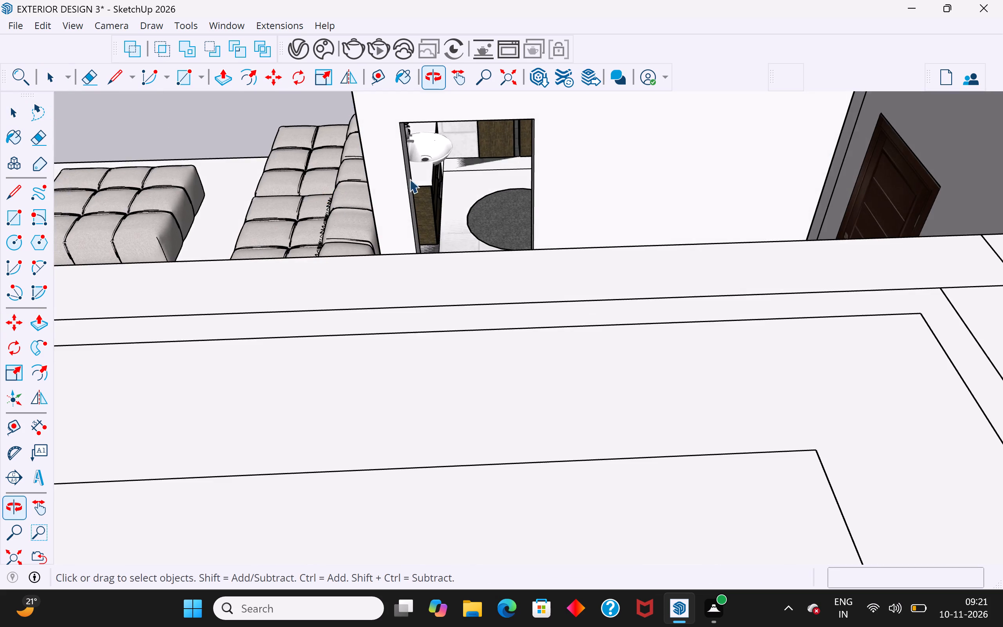
{"action": "scroll", "coordinate": [463, 136], "scroll_direction": "up", "scroll_amount": 5}
{"action": "middle_click_drag", "start_coordinate": [462, 141], "coordinate": [569, 116]}
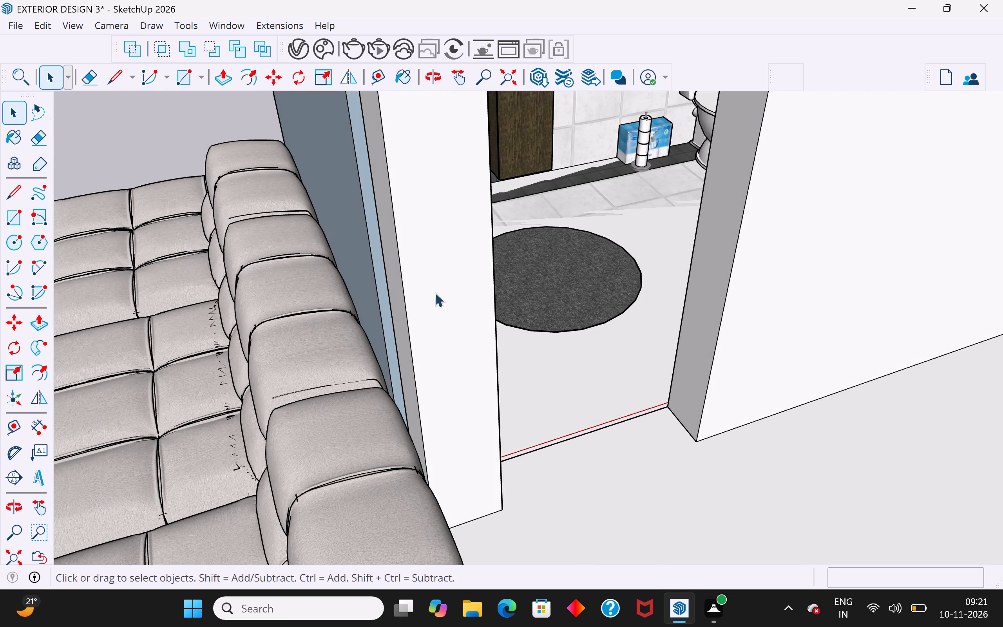
{"action": "scroll", "coordinate": [418, 301], "scroll_direction": "up", "scroll_amount": 3}
{"action": "middle_click_drag", "start_coordinate": [433, 308], "coordinate": [614, 356]}
{"action": "scroll", "coordinate": [569, 374], "scroll_direction": "down", "scroll_amount": 13}
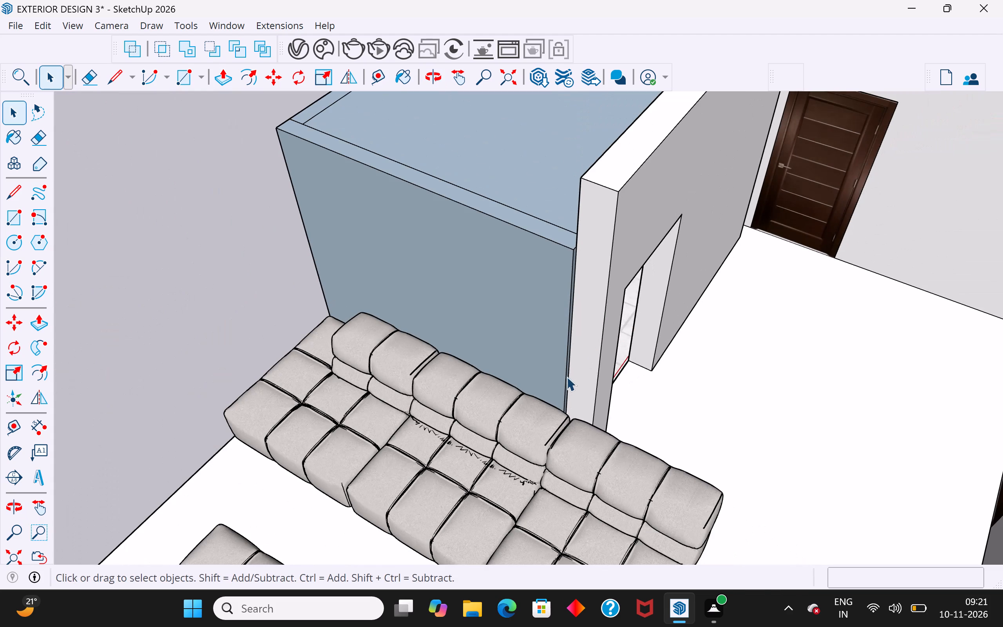
{"action": "middle_click", "coordinate": [580, 292]}
{"action": "left_click", "coordinate": [581, 268]}
{"action": "scroll", "coordinate": [577, 258], "scroll_direction": "up", "scroll_amount": 11}
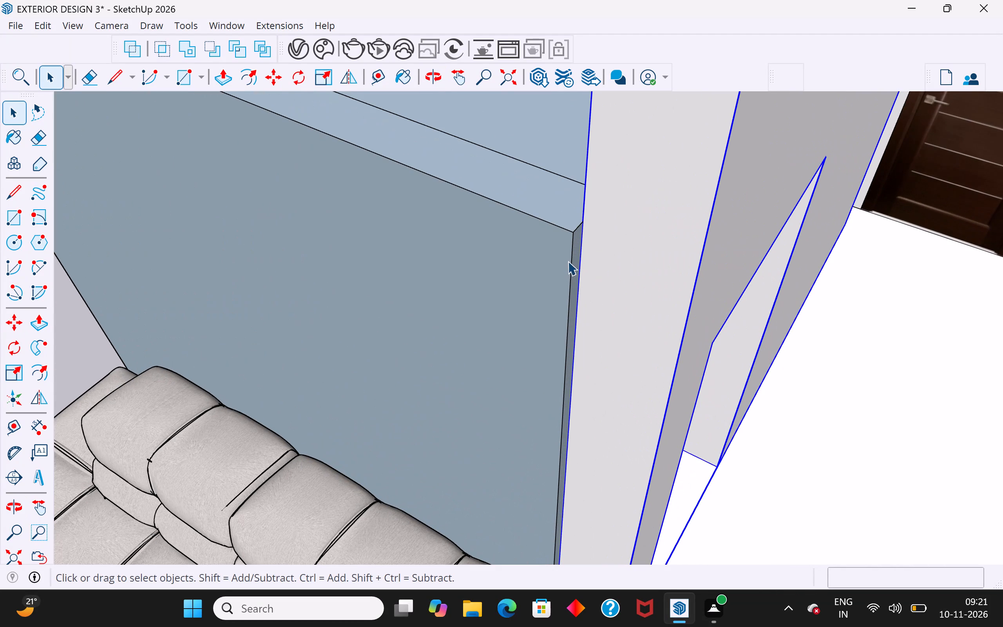
{"action": "key", "text": "m"}
{"action": "left_click", "coordinate": [584, 228]}
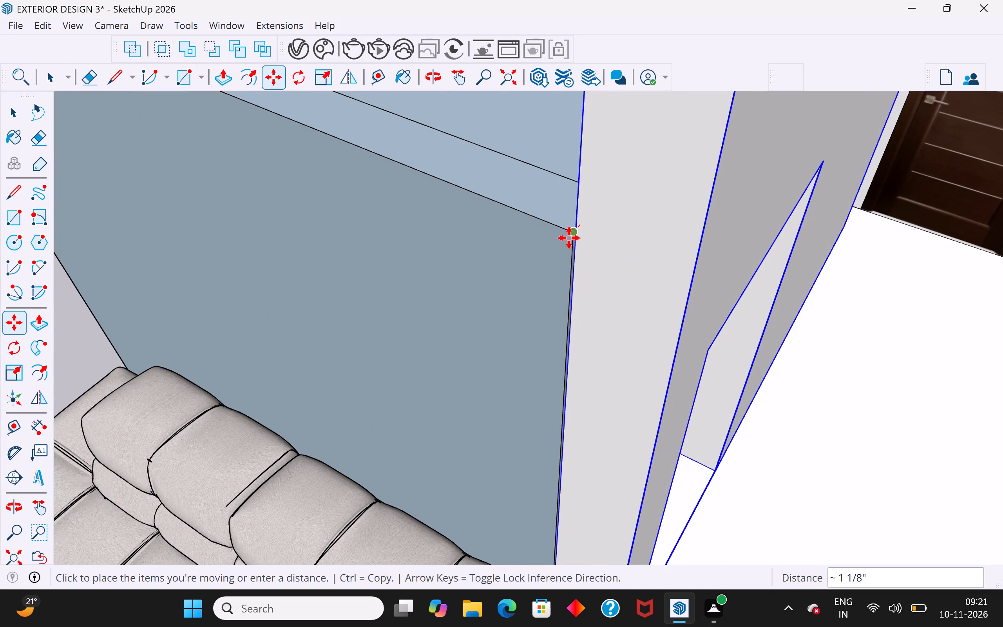
{"action": "left_click", "coordinate": [568, 239]}
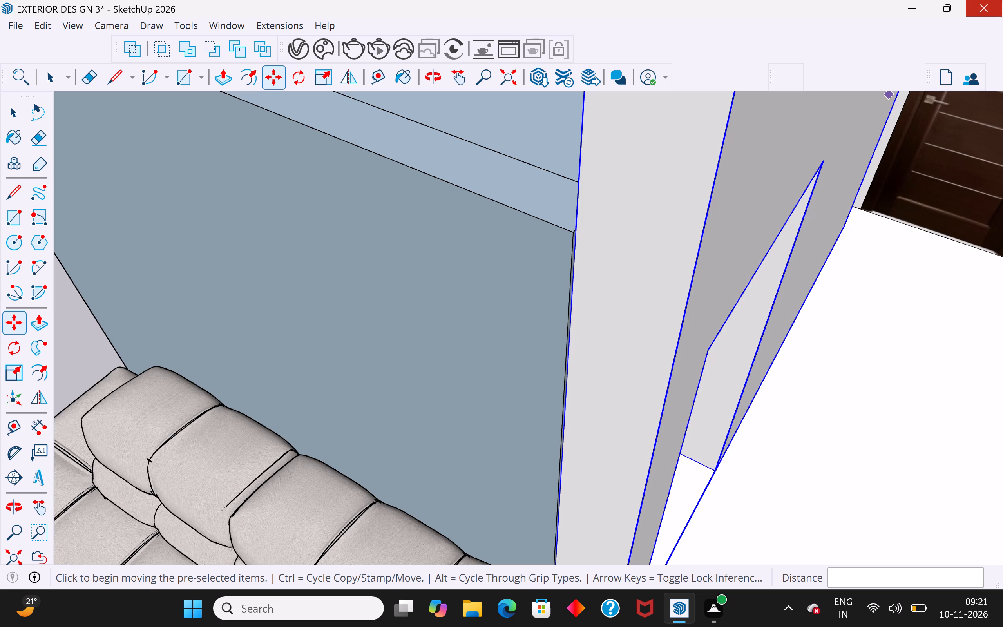
{"action": "scroll", "coordinate": [973, 110], "scroll_direction": "down", "scroll_amount": 2}
{"action": "scroll", "coordinate": [1002, 331], "scroll_direction": "down", "scroll_amount": 4}
{"action": "scroll", "coordinate": [610, 423], "scroll_direction": "down", "scroll_amount": 5}
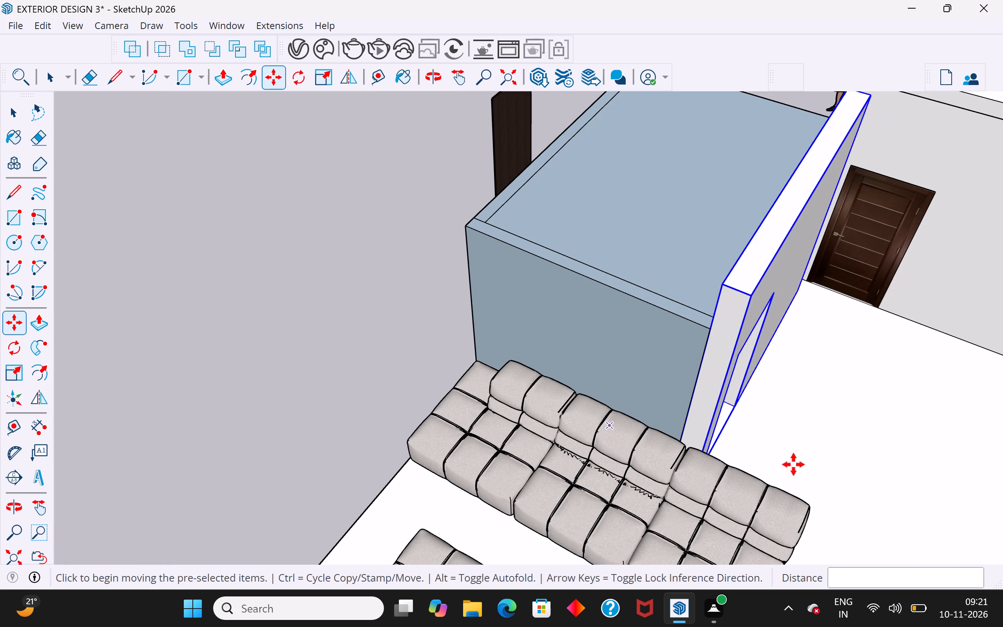
{"action": "left_click", "coordinate": [13, 112]}
{"action": "left_click", "coordinate": [259, 208]}
Move the door-opening wall about 7/16" to align its edge with the bathroom side wall's top corner.
{"action": "middle_click_drag", "start_coordinate": [470, 249], "coordinate": [329, 196]}
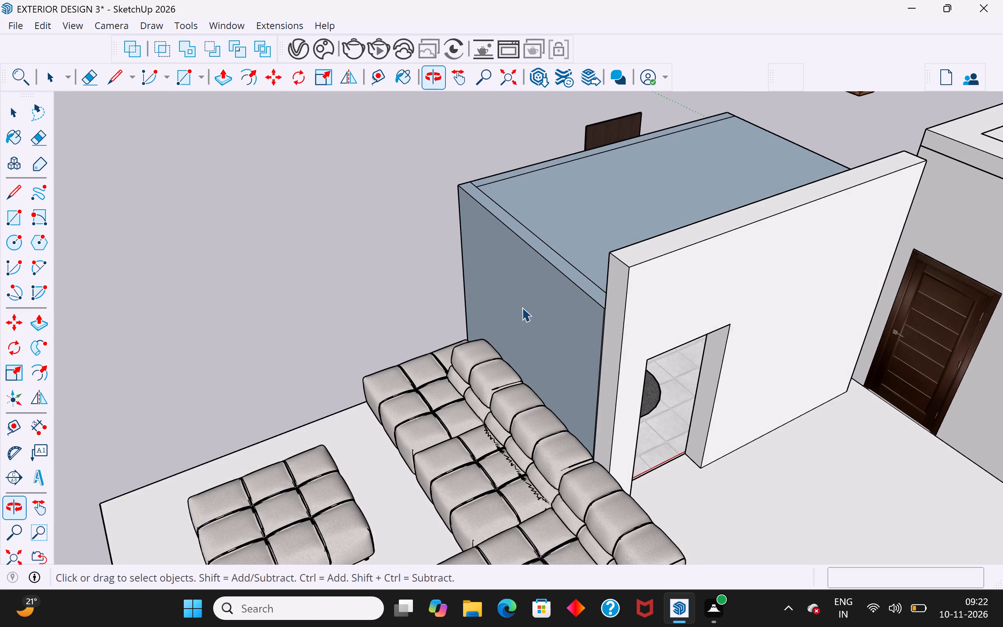
{"action": "scroll", "coordinate": [523, 307], "scroll_direction": "up", "scroll_amount": 10}
{"action": "left_click", "coordinate": [696, 321]}
{"action": "scroll", "coordinate": [708, 369], "scroll_direction": "up", "scroll_amount": 12}
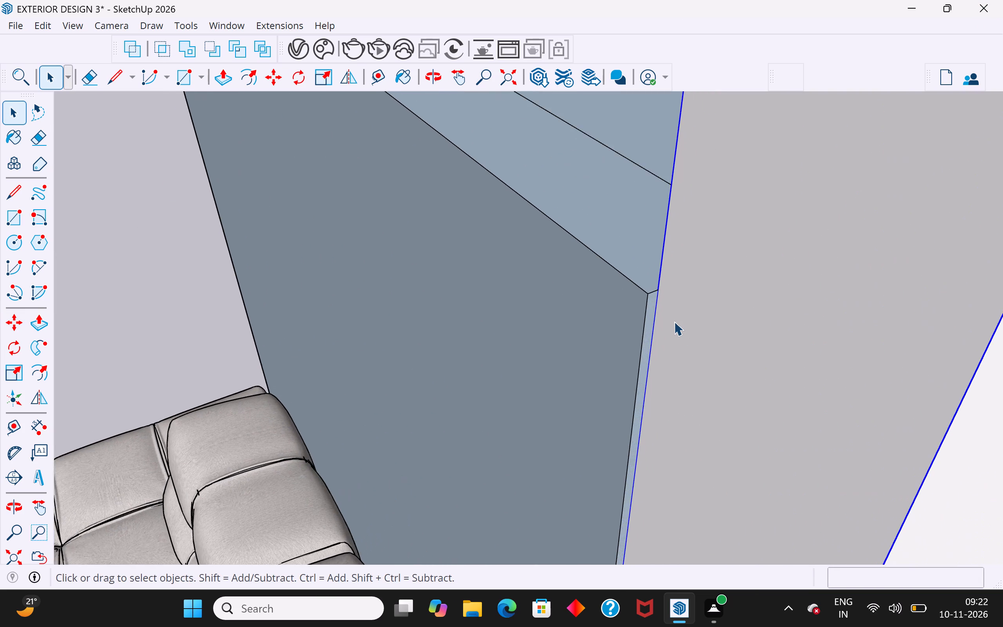
{"action": "scroll", "coordinate": [674, 321], "scroll_direction": "up", "scroll_amount": 4}
{"action": "key", "text": "m"}
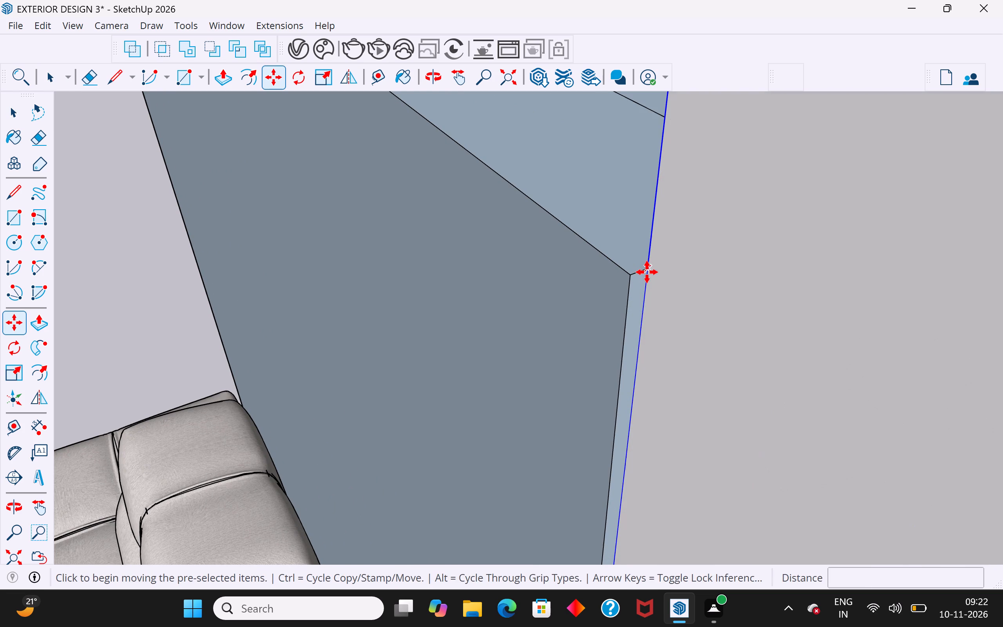
{"action": "left_click", "coordinate": [647, 272]}
{"action": "left_click", "coordinate": [632, 278]}
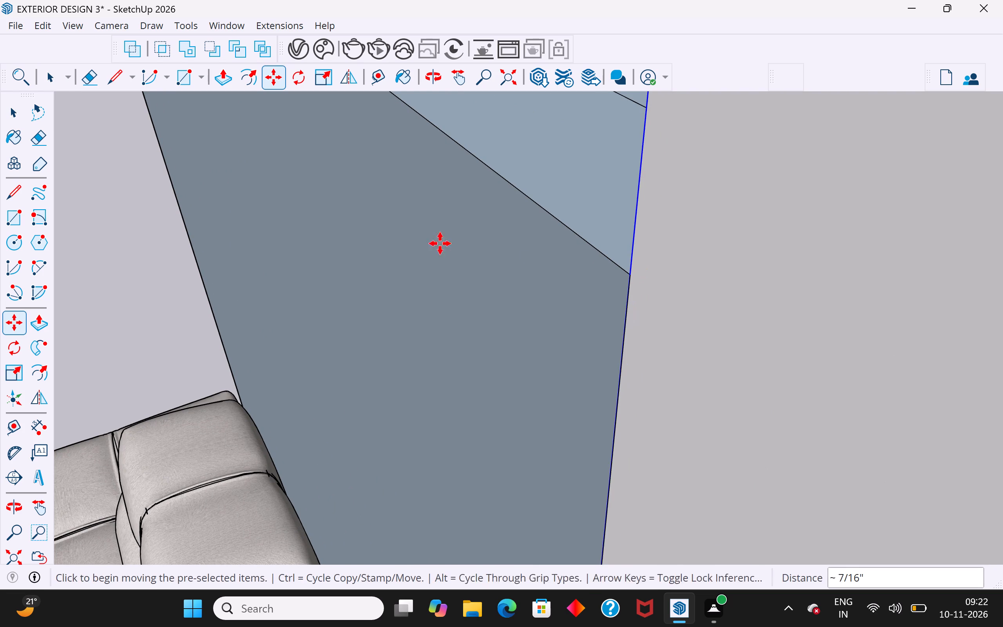
{"action": "left_click", "coordinate": [18, 117]}
{"action": "left_click", "coordinate": [139, 279]}
Examine the repositioned wall from the living area and the bathroom interior through its door opening.
{"action": "scroll", "coordinate": [491, 253], "scroll_direction": "down", "scroll_amount": 11}
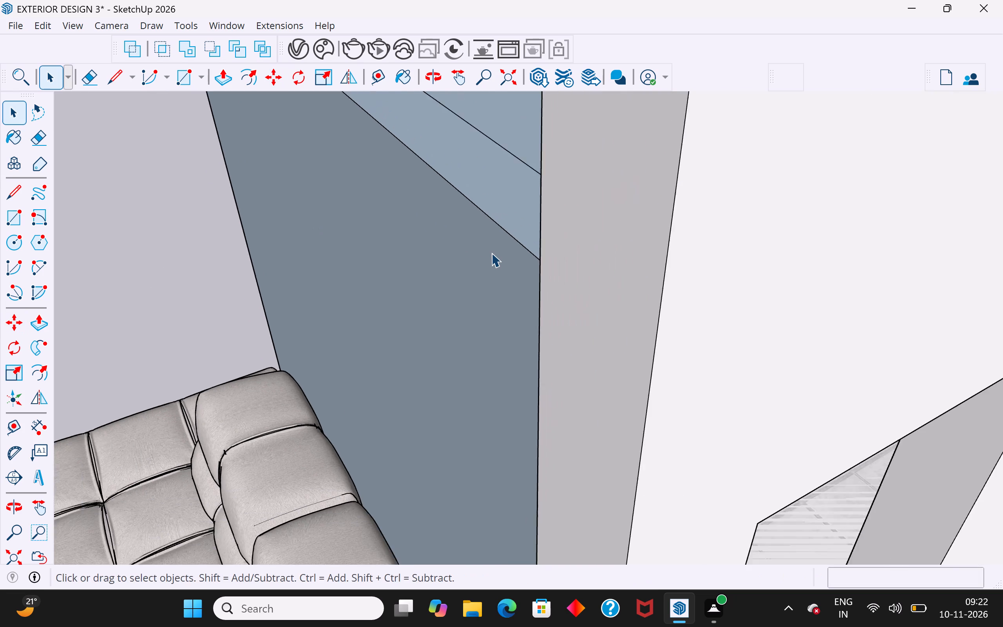
{"action": "scroll", "coordinate": [491, 253], "scroll_direction": "down", "scroll_amount": 20}
{"action": "scroll", "coordinate": [491, 253], "scroll_direction": "down", "scroll_amount": 3}
{"action": "middle_click_drag", "start_coordinate": [558, 251], "coordinate": [741, 172]}
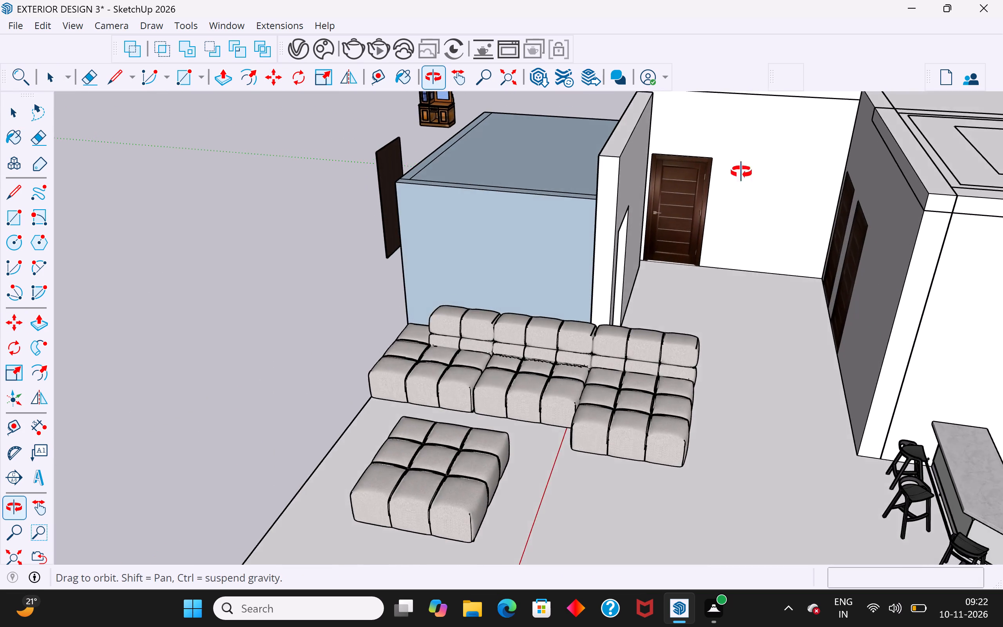
{"action": "middle_click_drag", "start_coordinate": [741, 172], "coordinate": [609, 237]}
{"action": "scroll", "coordinate": [609, 278], "scroll_direction": "up", "scroll_amount": 13}
{"action": "middle_click_drag", "start_coordinate": [579, 244], "coordinate": [585, 190]}
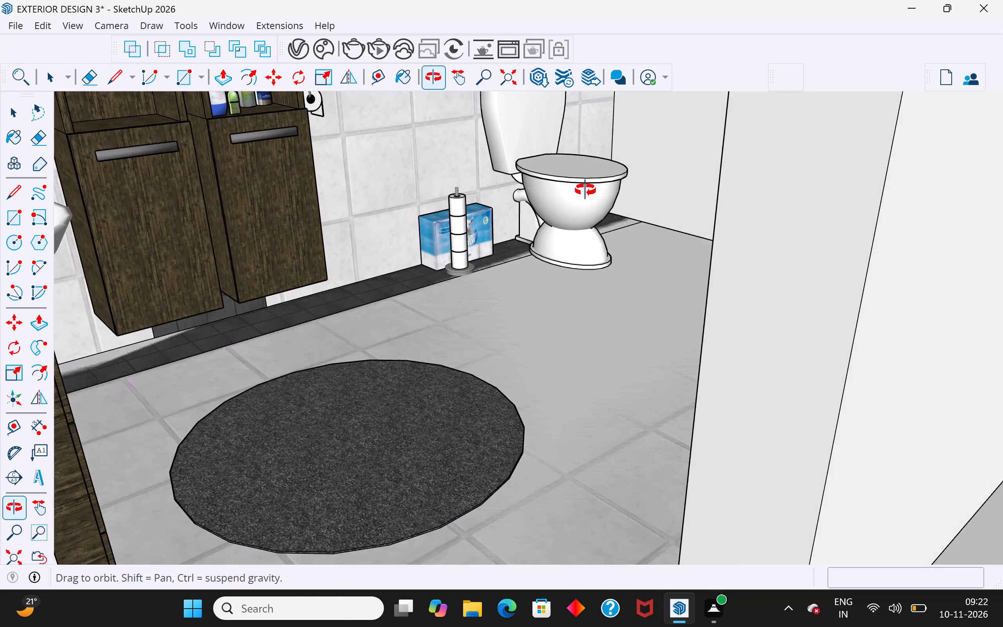
{"action": "middle_click_drag", "start_coordinate": [585, 190], "coordinate": [590, 196]}
{"action": "scroll", "coordinate": [556, 219], "scroll_direction": "down", "scroll_amount": 1}
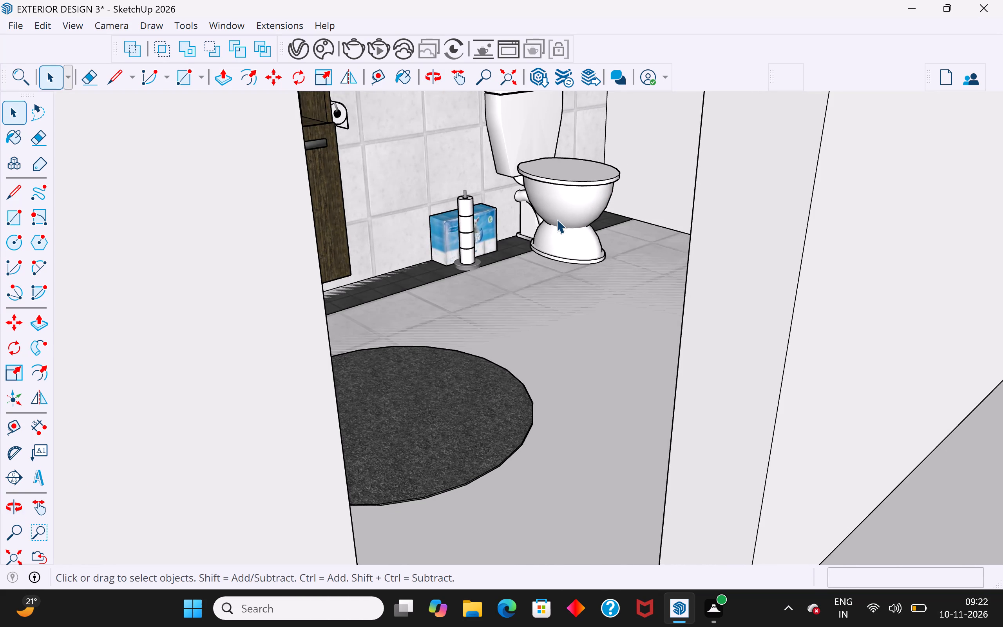
{"action": "middle_click_drag", "start_coordinate": [543, 264], "coordinate": [500, 276]}
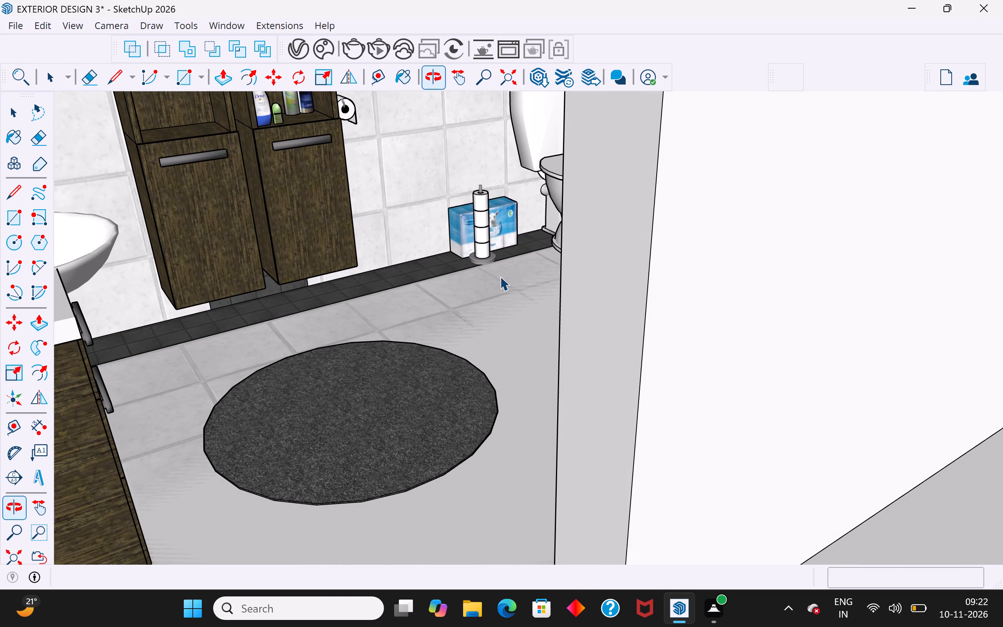
Move the toilet-roll stand with its four stacked rolls about 11 7/16" away from the Lambi pack toward the toilet.
{"action": "left_click", "coordinate": [489, 252]}
{"action": "scroll", "coordinate": [489, 252], "scroll_direction": "up", "scroll_amount": 17}
{"action": "scroll", "coordinate": [473, 305], "scroll_direction": "down", "scroll_amount": 5}
{"action": "left_click", "coordinate": [479, 311]}
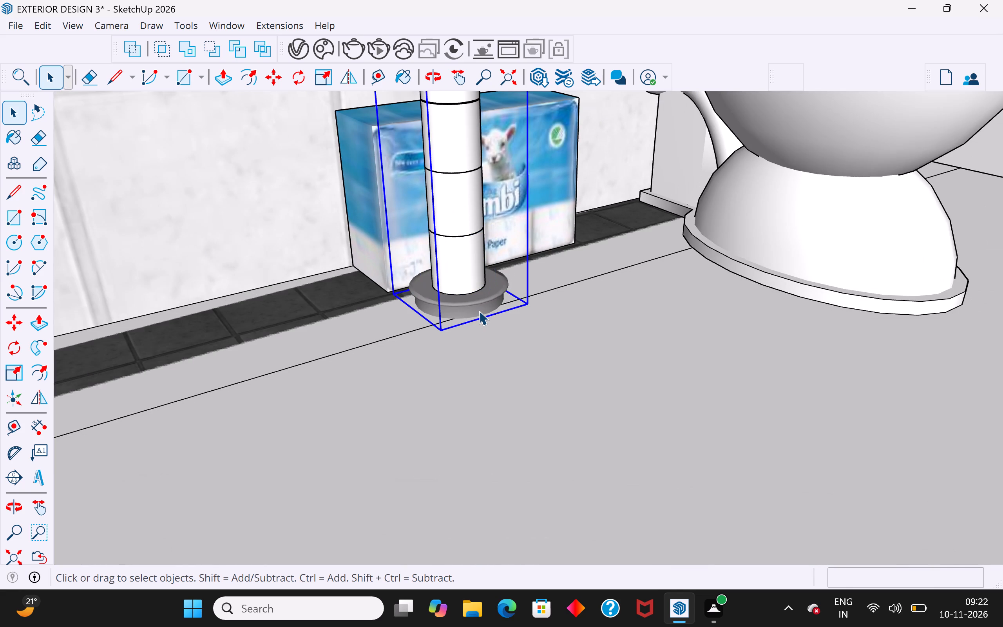
{"action": "left_click", "coordinate": [473, 298], "text": "shift"}
{"action": "left_click", "coordinate": [471, 274], "text": "shift"}
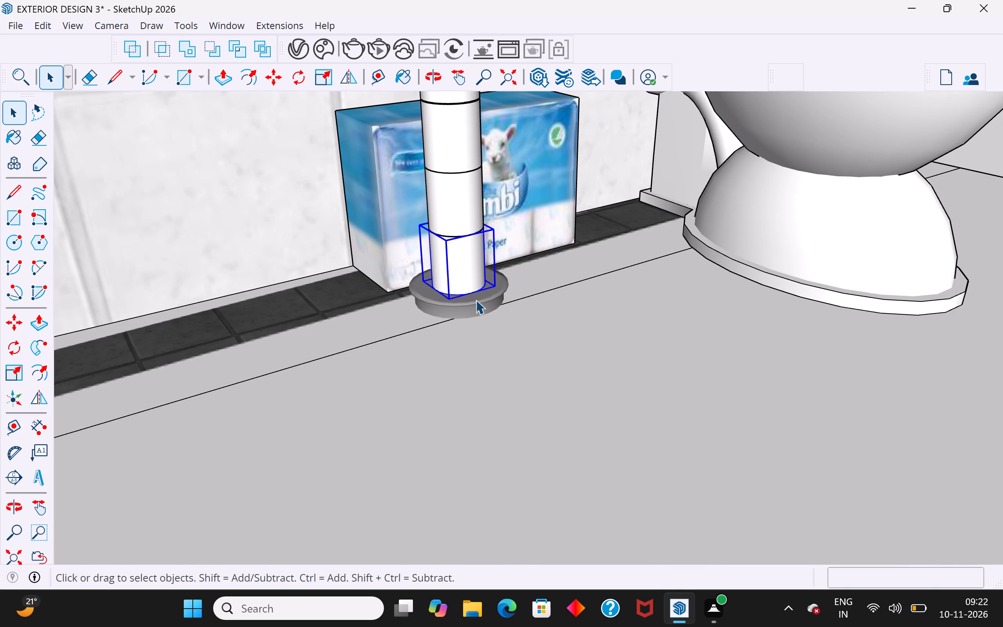
{"action": "left_click", "coordinate": [476, 305], "text": "ctrl"}
{"action": "left_click", "coordinate": [474, 302], "text": "shift"}
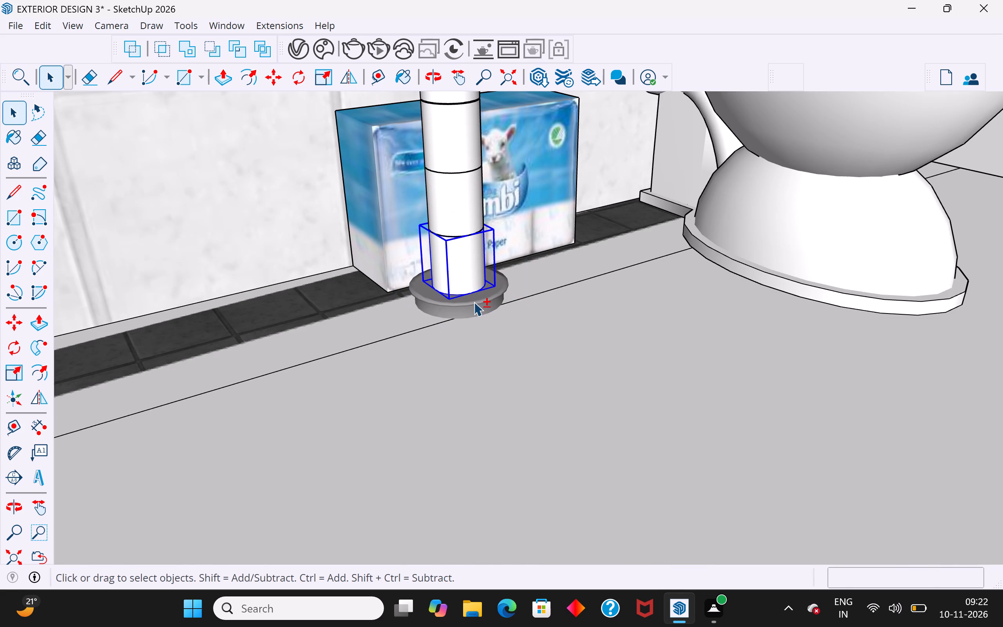
{"action": "left_click", "coordinate": [477, 310], "text": "ctrl"}
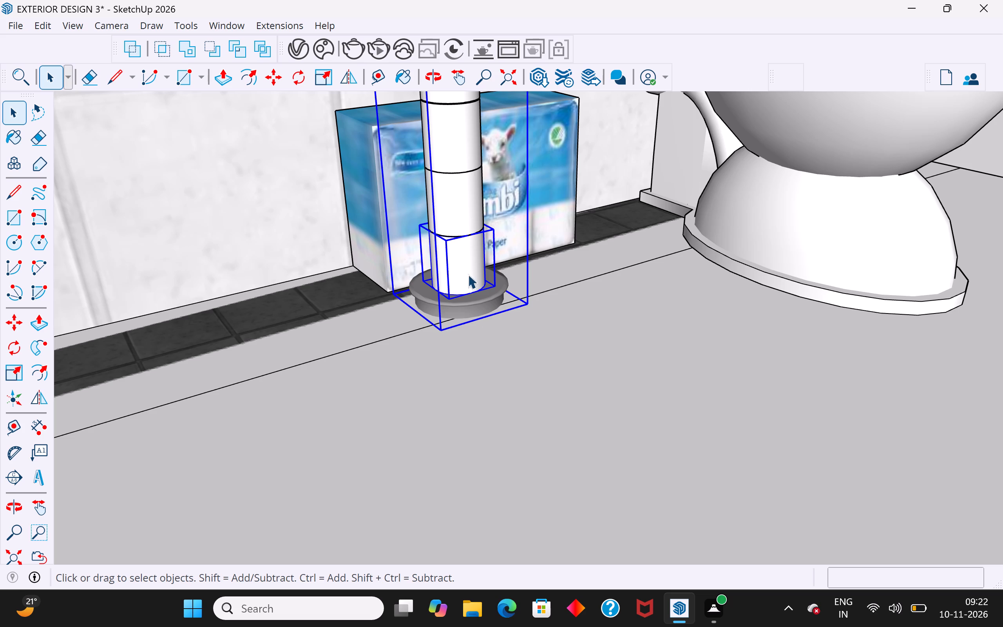
{"action": "left_click", "coordinate": [463, 220], "text": "shift"}
{"action": "scroll", "coordinate": [487, 390], "scroll_direction": "down", "scroll_amount": 3}
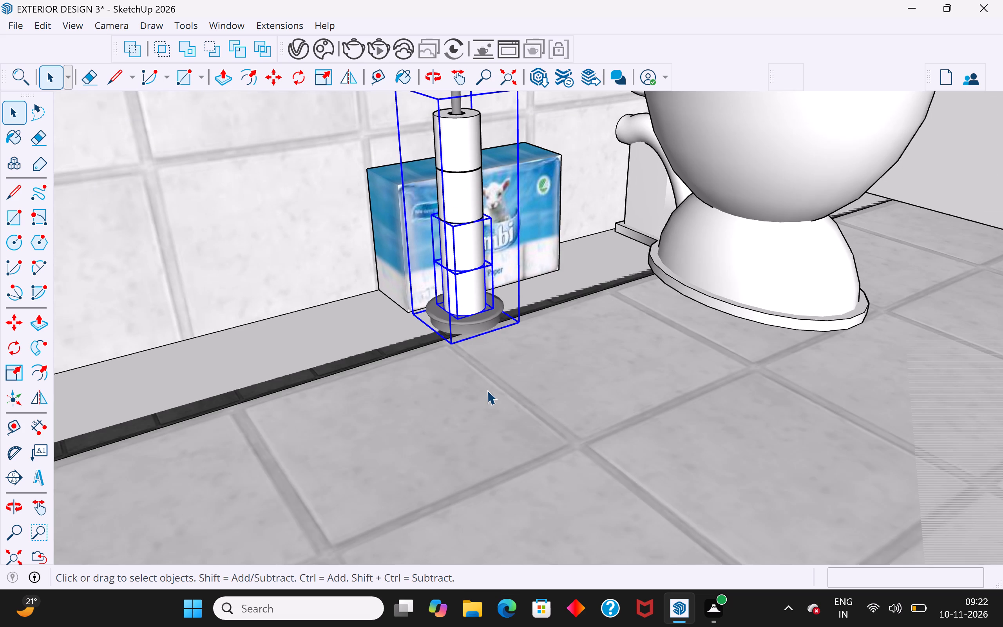
{"action": "left_click", "coordinate": [462, 212], "text": "shift"}
{"action": "left_click", "coordinate": [459, 152], "text": "shift"}
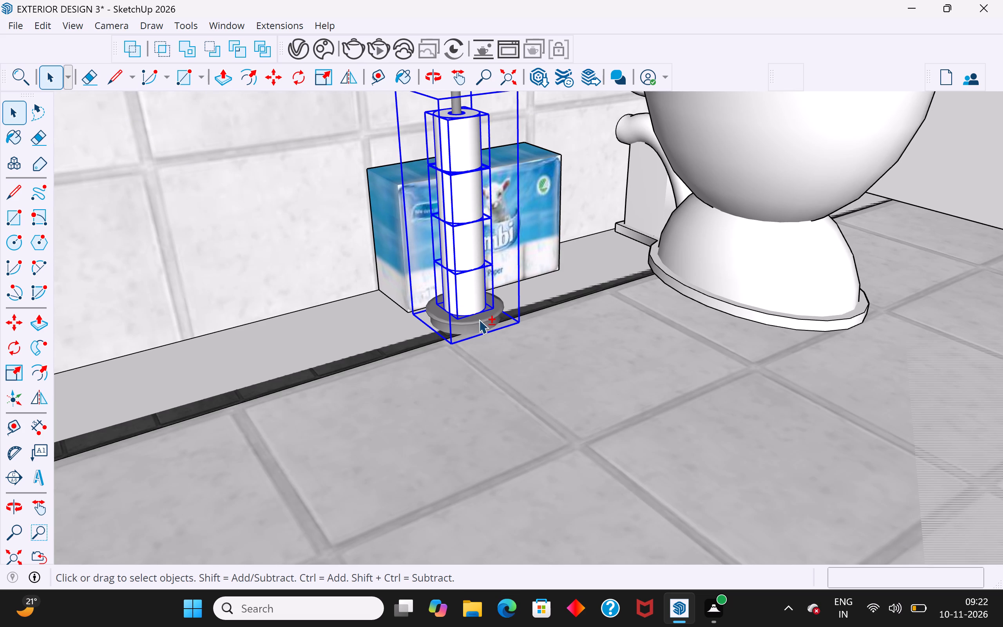
{"action": "left_click", "coordinate": [480, 321], "text": "shift"}
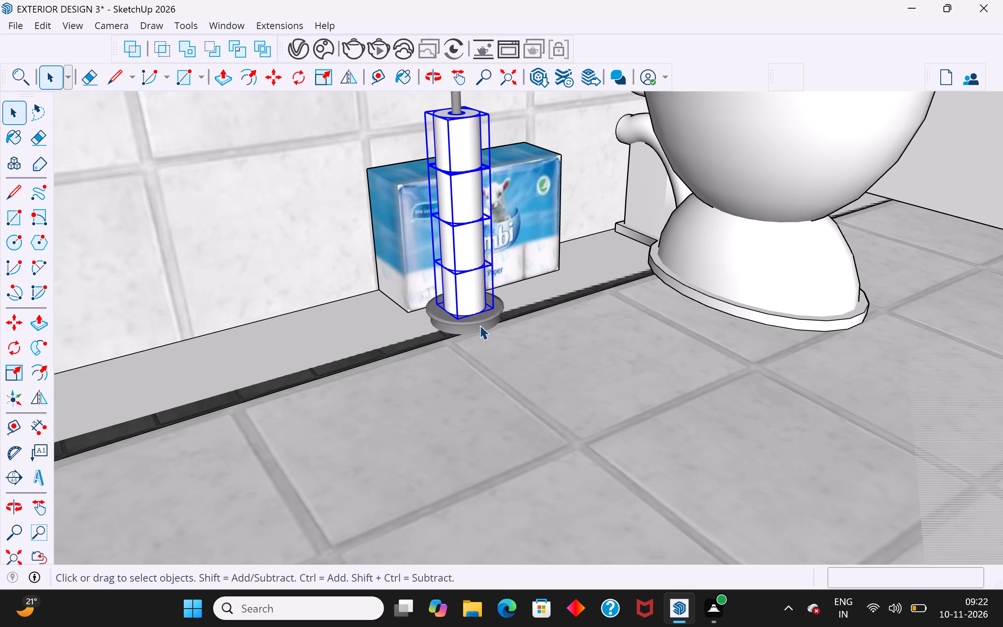
{"action": "left_click", "coordinate": [480, 325], "text": "ctrl"}
{"action": "key", "text": "m"}
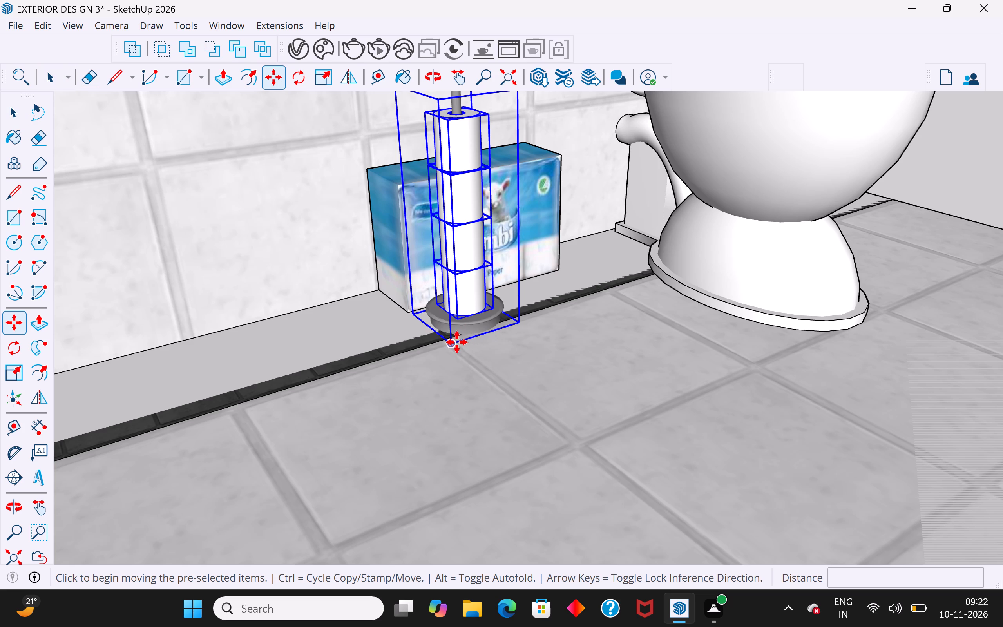
{"action": "left_click", "coordinate": [450, 345]}
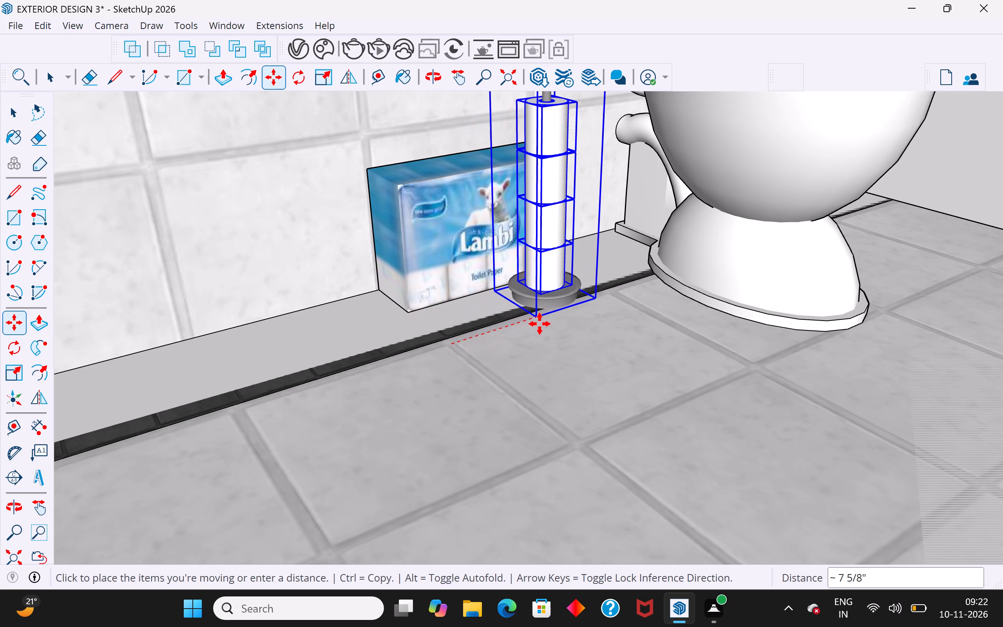
{"action": "scroll", "coordinate": [540, 324], "scroll_direction": "down", "scroll_amount": 3}
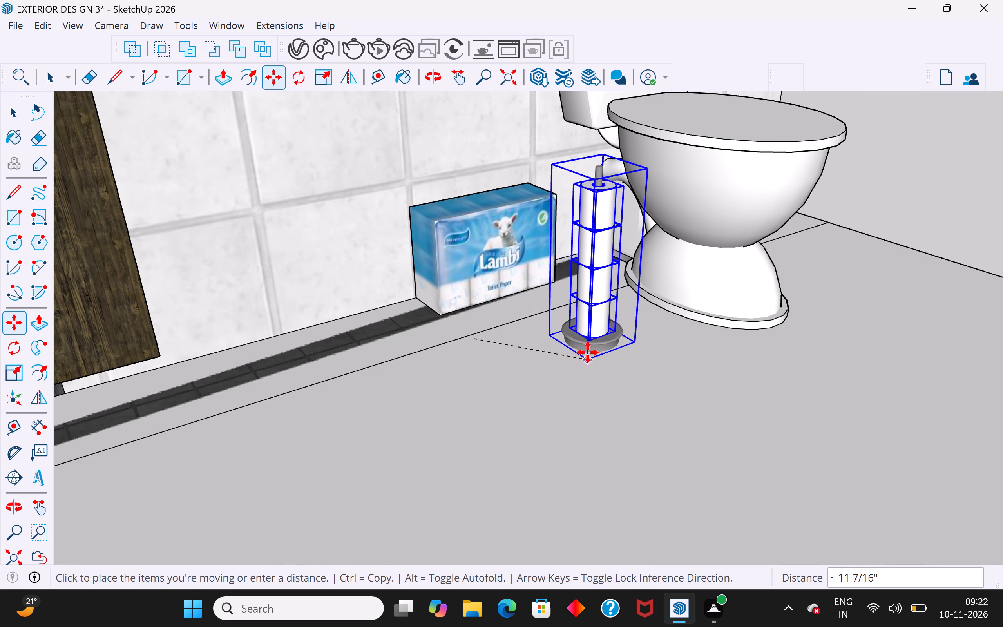
{"action": "left_click", "coordinate": [588, 352]}
{"action": "left_click", "coordinate": [7, 121]}
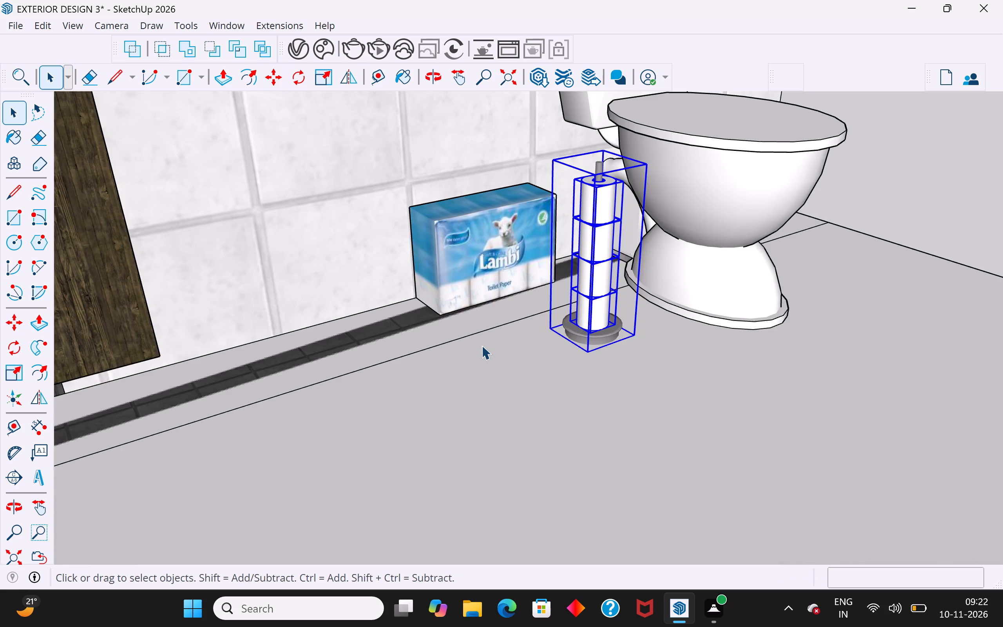
{"action": "scroll", "coordinate": [481, 346], "scroll_direction": "down", "scroll_amount": 20}
{"action": "left_click", "coordinate": [127, 267]}
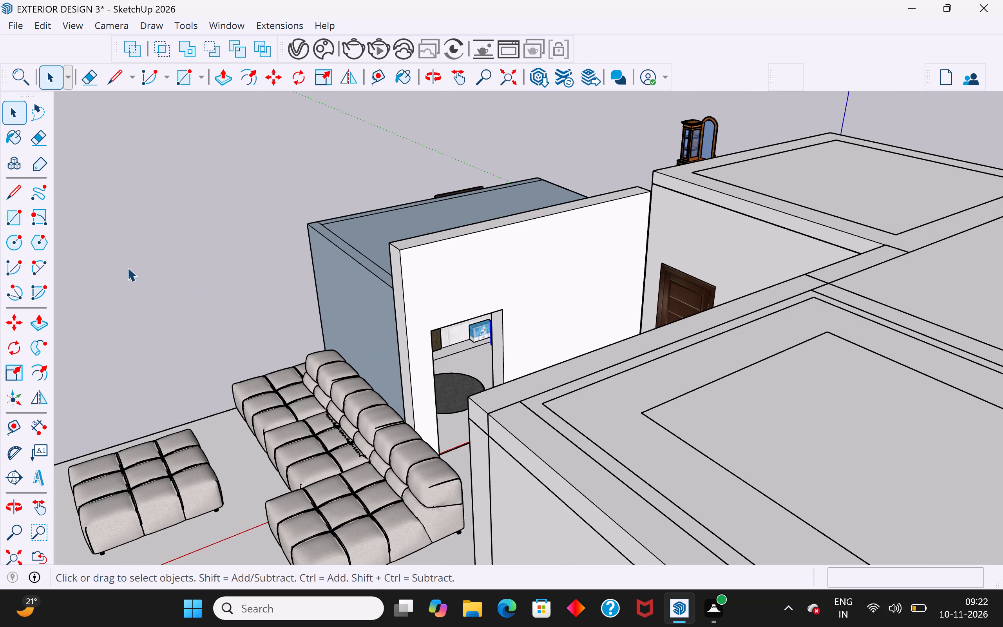
Delete the outer face of the bathroom wall behind the sofa.
{"action": "middle_click_drag", "start_coordinate": [384, 381], "coordinate": [679, 404]}
{"action": "left_click", "coordinate": [444, 401]}
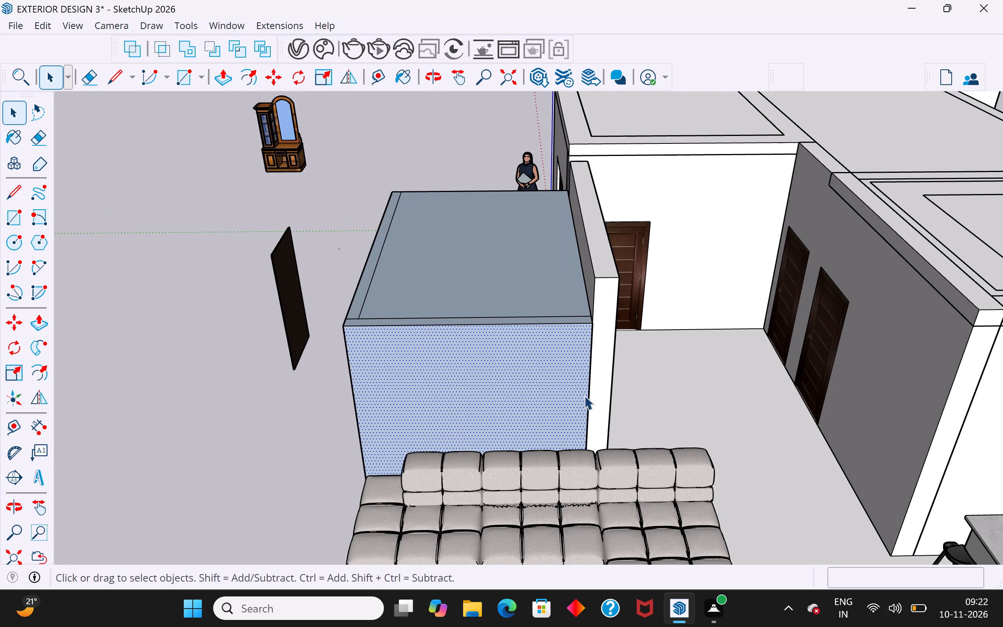
{"action": "middle_click_drag", "start_coordinate": [585, 395], "coordinate": [818, 357]}
{"action": "scroll", "coordinate": [618, 344], "scroll_direction": "up", "scroll_amount": 4}
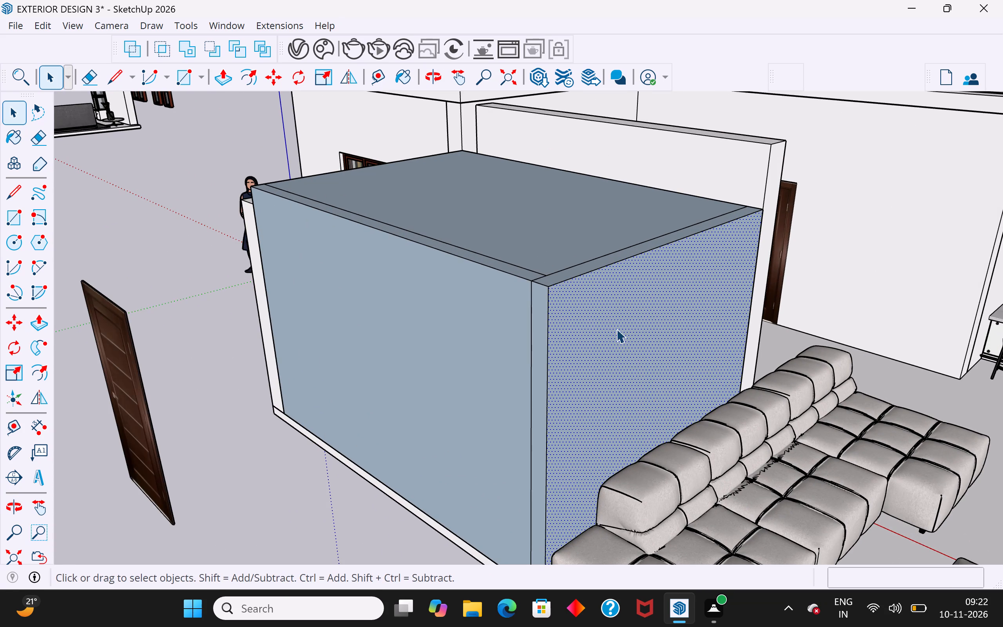
{"action": "key", "text": "Delete"}
Delete that wall's top strip, its outer top edge, and the outer edges at the end beside the door-opening wall.
{"action": "scroll", "coordinate": [638, 267], "scroll_direction": "up", "scroll_amount": 2}
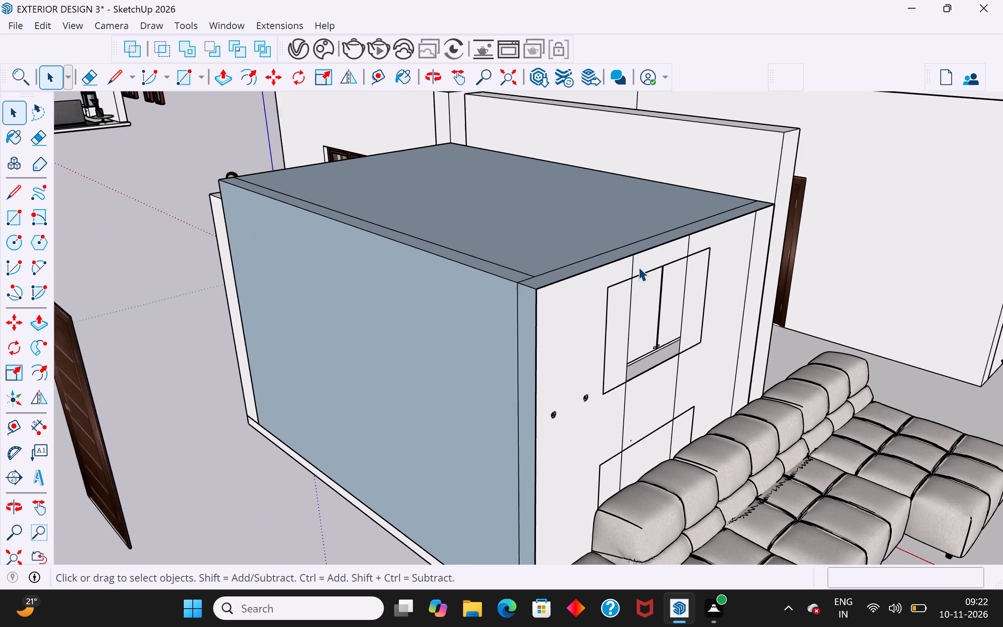
{"action": "scroll", "coordinate": [638, 267], "scroll_direction": "up", "scroll_amount": 5}
{"action": "middle_click_drag", "start_coordinate": [640, 271], "coordinate": [690, 361]}
{"action": "left_click", "coordinate": [690, 322]}
{"action": "key", "text": "Delete"}
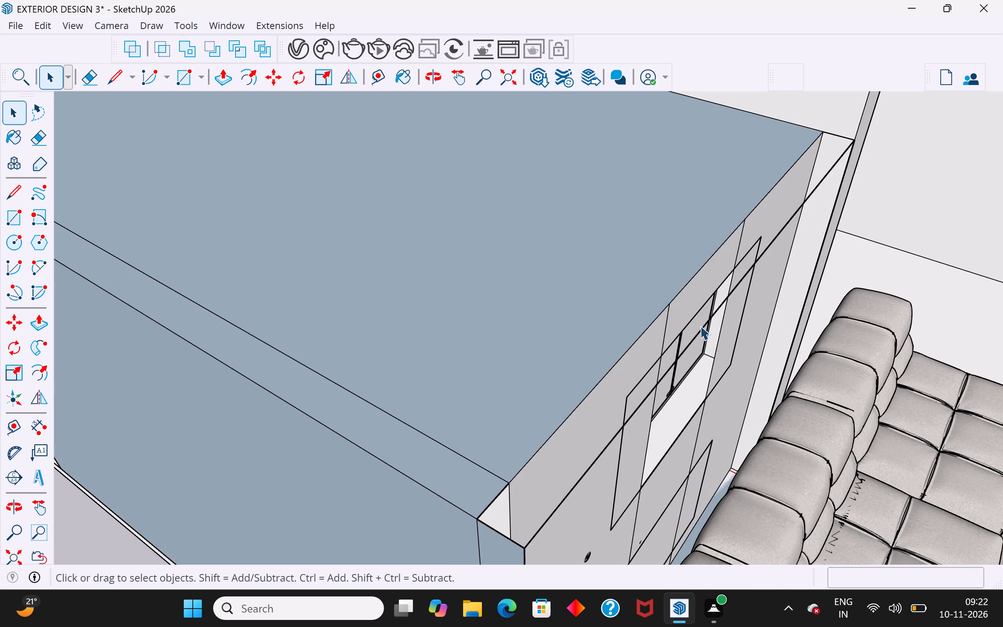
{"action": "left_click", "coordinate": [704, 326]}
{"action": "key", "text": "Delete"}
{"action": "left_click", "coordinate": [841, 144]}
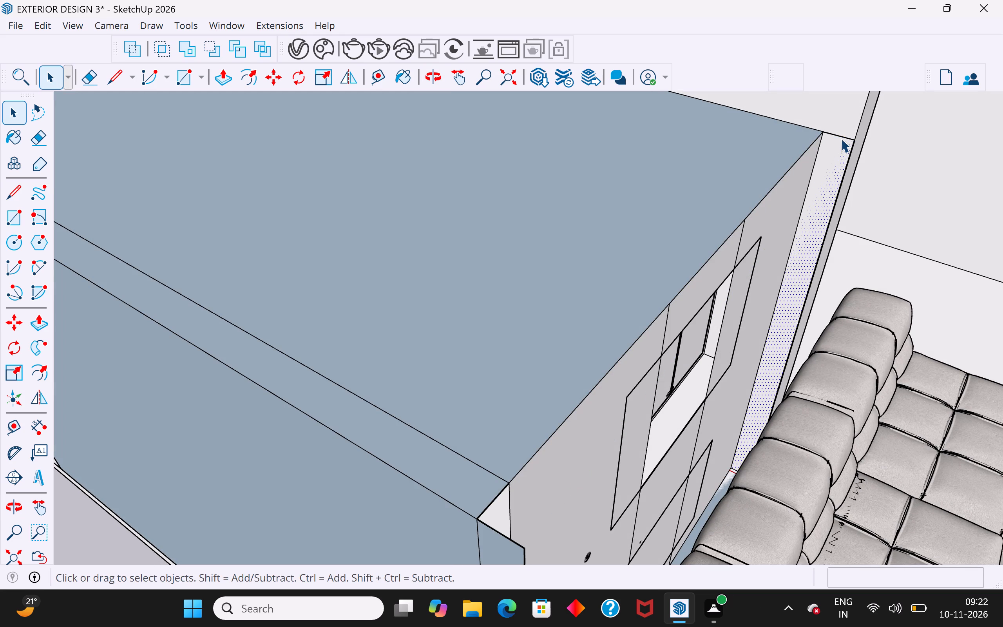
{"action": "left_click", "coordinate": [844, 136]}
{"action": "key", "text": "Delete"}
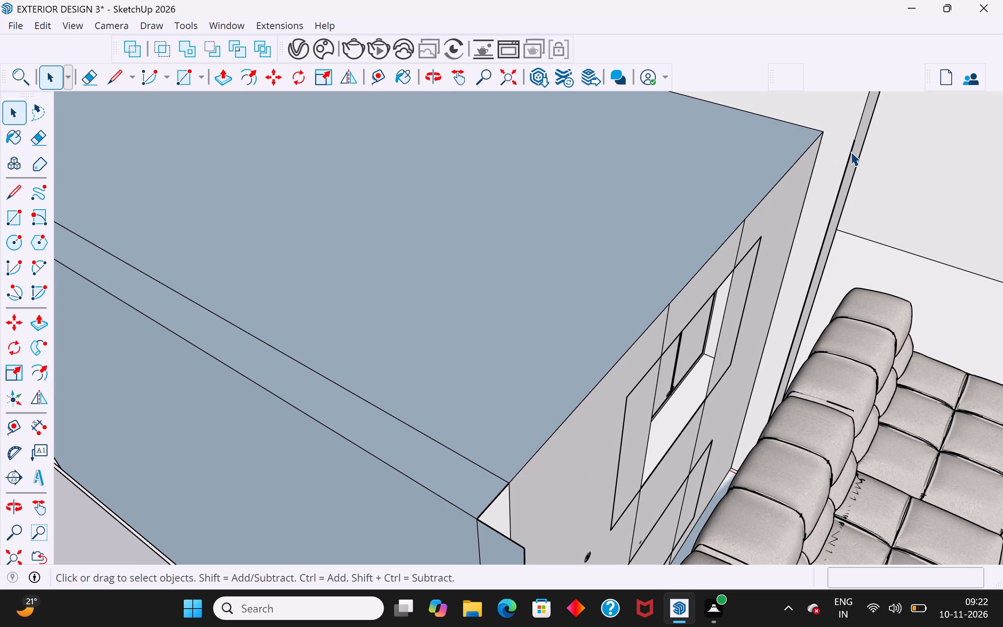
{"action": "left_click", "coordinate": [851, 152]}
{"action": "key", "text": "Delete"}
Delete the wall's remaining bottom strip along the floor behind the sofa.
{"action": "scroll", "coordinate": [796, 162], "scroll_direction": "down", "scroll_amount": 5}
{"action": "middle_click_drag", "start_coordinate": [790, 291], "coordinate": [389, 355]}
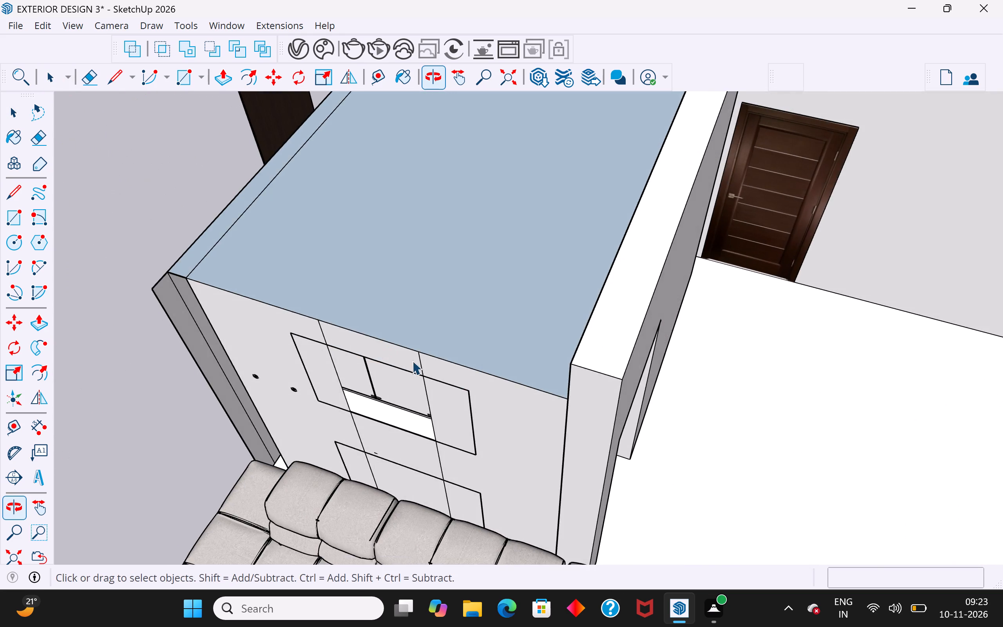
{"action": "scroll", "coordinate": [566, 260], "scroll_direction": "down", "scroll_amount": 6}
{"action": "middle_click_drag", "start_coordinate": [568, 266], "coordinate": [440, 399]}
{"action": "scroll", "coordinate": [407, 399], "scroll_direction": "up", "scroll_amount": 14}
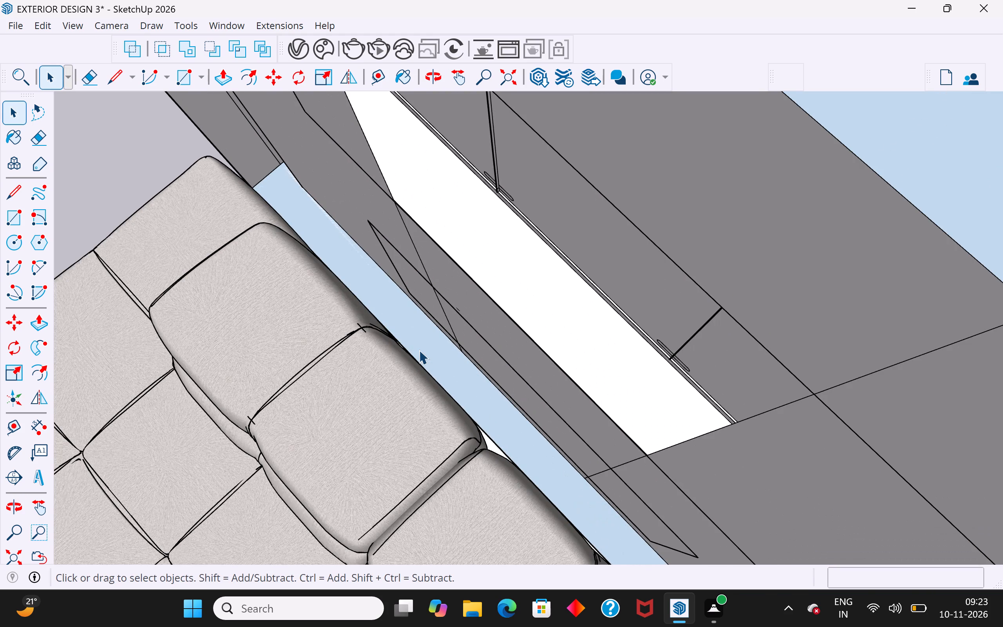
{"action": "left_click", "coordinate": [420, 346]}
{"action": "key", "text": "Delete"}
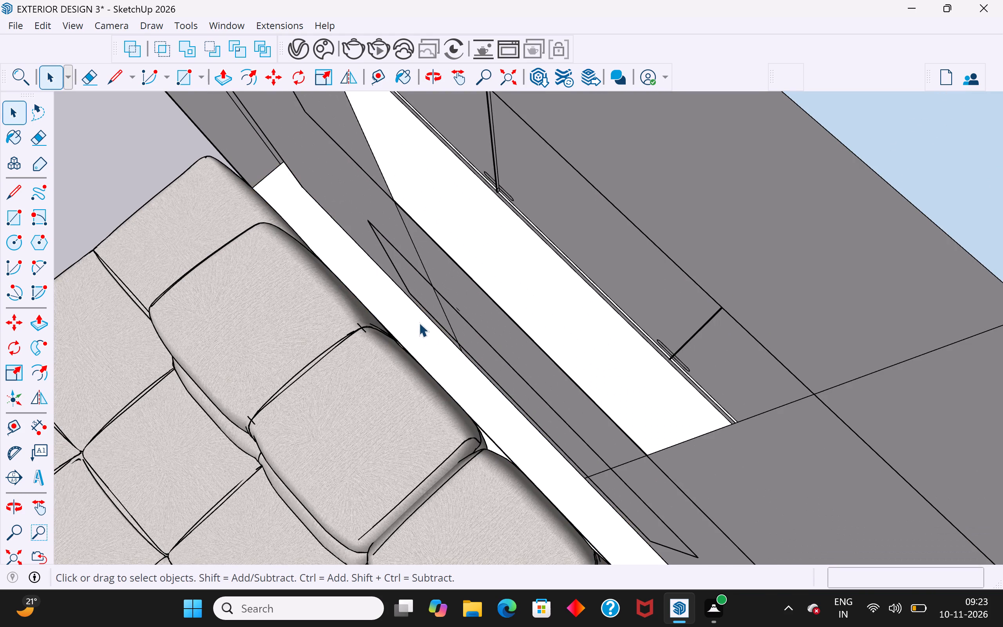
Delete the outer vertical edge and the short leftover top edge at the wall's far end from the door-opening wall.
{"action": "scroll", "coordinate": [427, 329], "scroll_direction": "down", "scroll_amount": 8}
{"action": "middle_click_drag", "start_coordinate": [423, 328], "coordinate": [579, 297]}
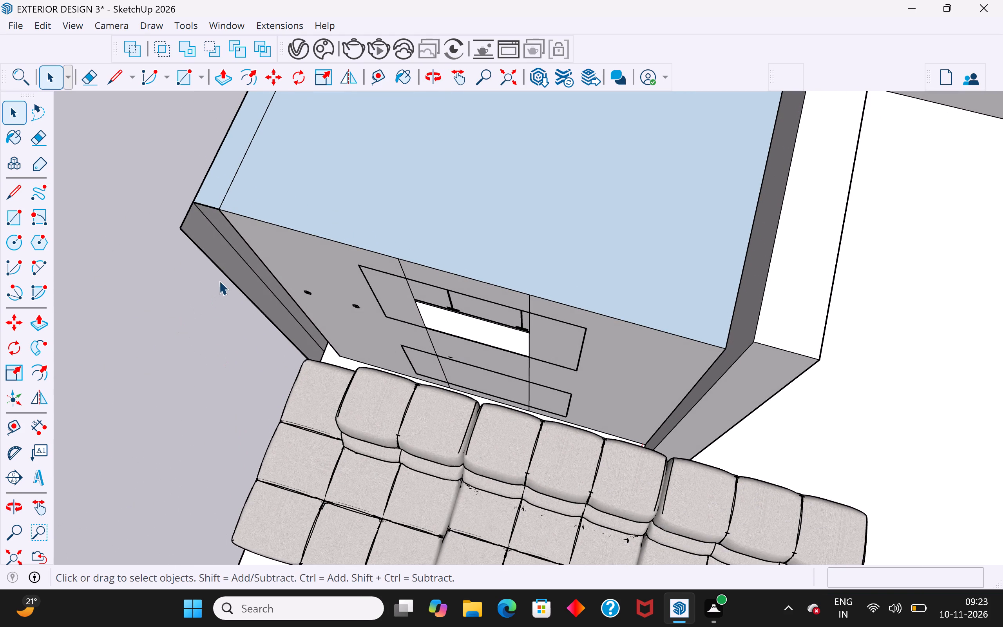
{"action": "left_click", "coordinate": [226, 274]}
{"action": "key", "text": "Delete"}
{"action": "left_click", "coordinate": [189, 213]}
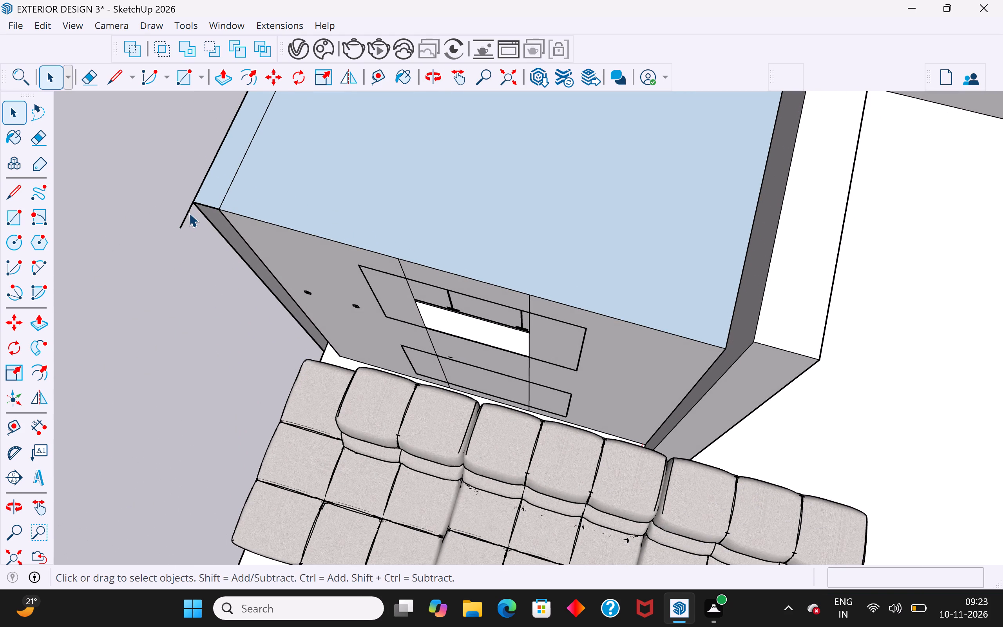
{"action": "key", "text": "Delete"}
Delete the removed wall's long outer floor line behind the sofa and the short leftover segment at the floor's outer edge.
{"action": "scroll", "coordinate": [314, 341], "scroll_direction": "down", "scroll_amount": 3}
{"action": "middle_click_drag", "start_coordinate": [321, 341], "coordinate": [787, 285]}
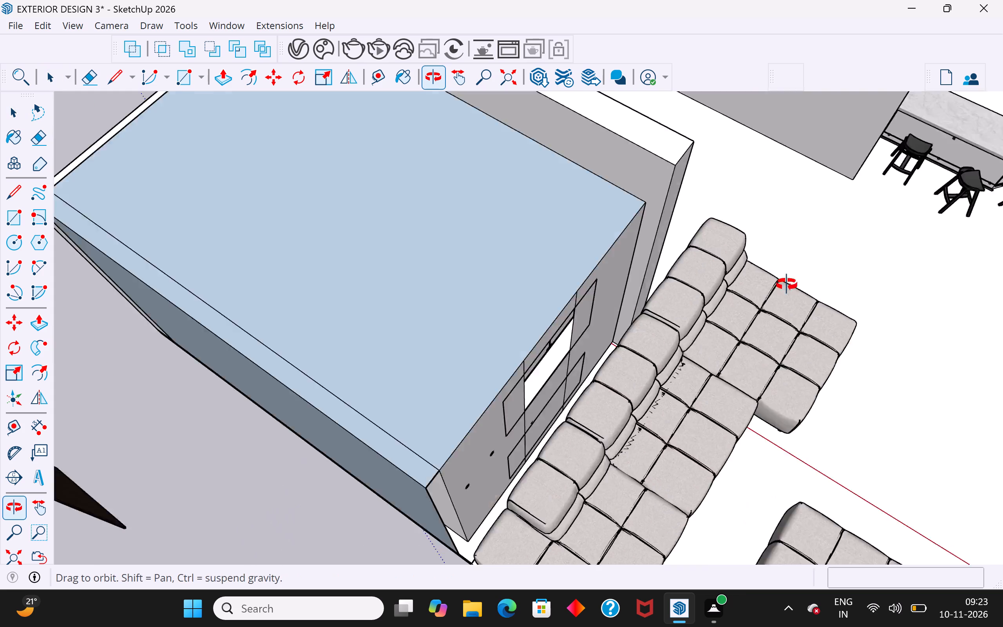
{"action": "middle_click_drag", "start_coordinate": [787, 285], "coordinate": [830, 260]}
{"action": "scroll", "coordinate": [593, 249], "scroll_direction": "down", "scroll_amount": 8}
{"action": "scroll", "coordinate": [588, 359], "scroll_direction": "up", "scroll_amount": 10}
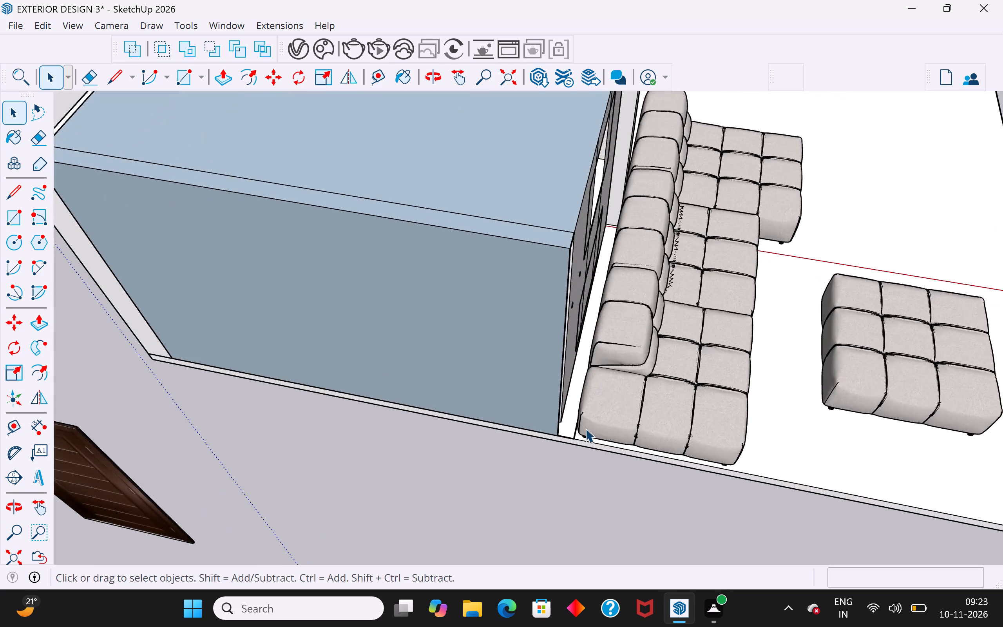
{"action": "scroll", "coordinate": [585, 428], "scroll_direction": "up", "scroll_amount": 11}
{"action": "middle_click_drag", "start_coordinate": [583, 426], "coordinate": [677, 361]}
{"action": "scroll", "coordinate": [628, 394], "scroll_direction": "up", "scroll_amount": 5}
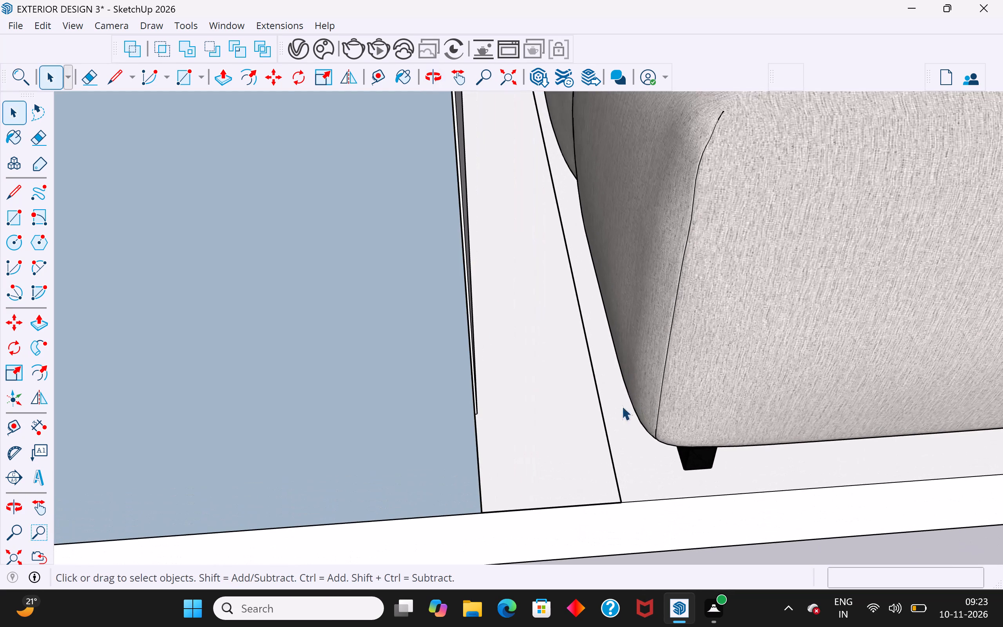
{"action": "left_click", "coordinate": [608, 453]}
{"action": "key", "text": "Delete"}
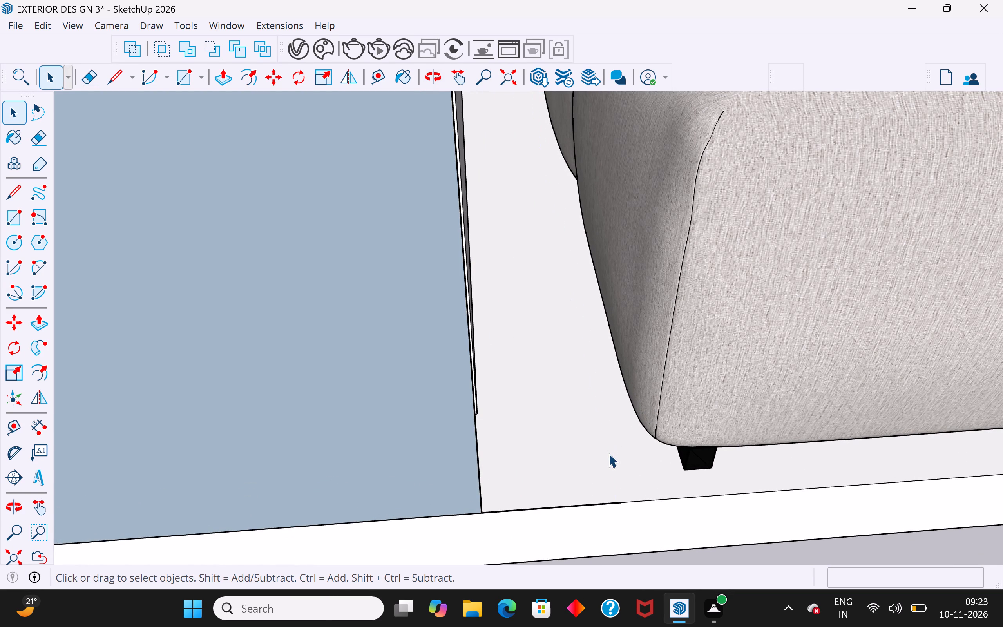
{"action": "left_click", "coordinate": [593, 502]}
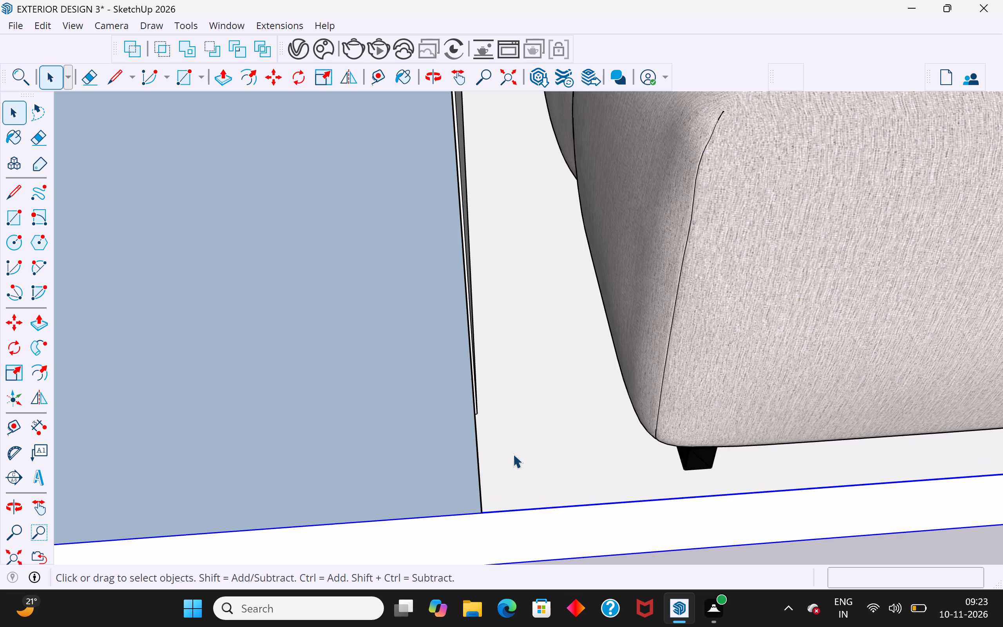
{"action": "scroll", "coordinate": [513, 454], "scroll_direction": "down", "scroll_amount": 10}
{"action": "left_click", "coordinate": [537, 523]}
{"action": "middle_click_drag", "start_coordinate": [598, 469], "coordinate": [375, 549]}
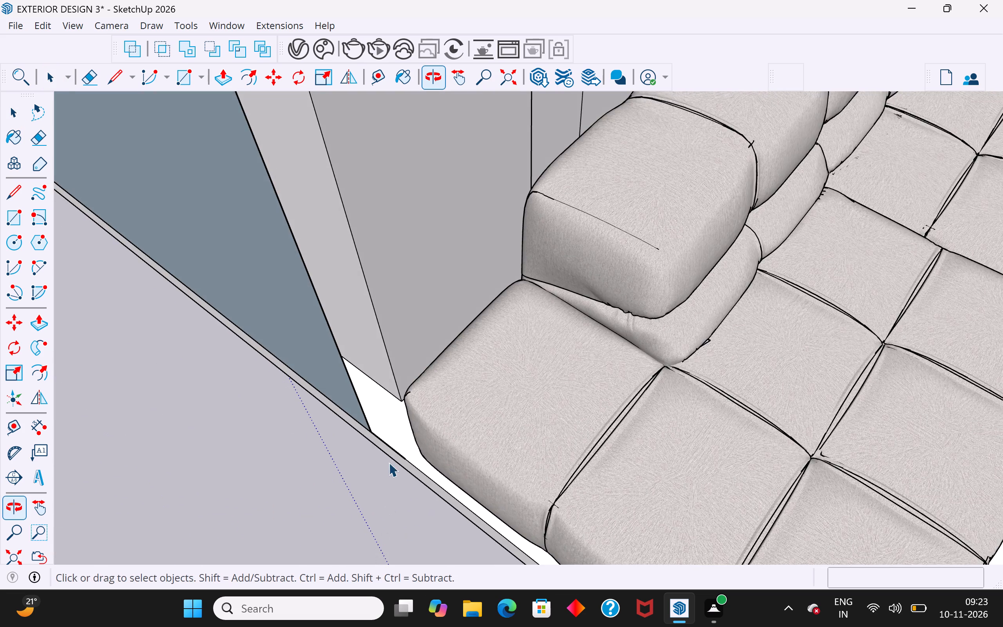
{"action": "scroll", "coordinate": [393, 435], "scroll_direction": "up", "scroll_amount": 9}
{"action": "left_click", "coordinate": [371, 448]}
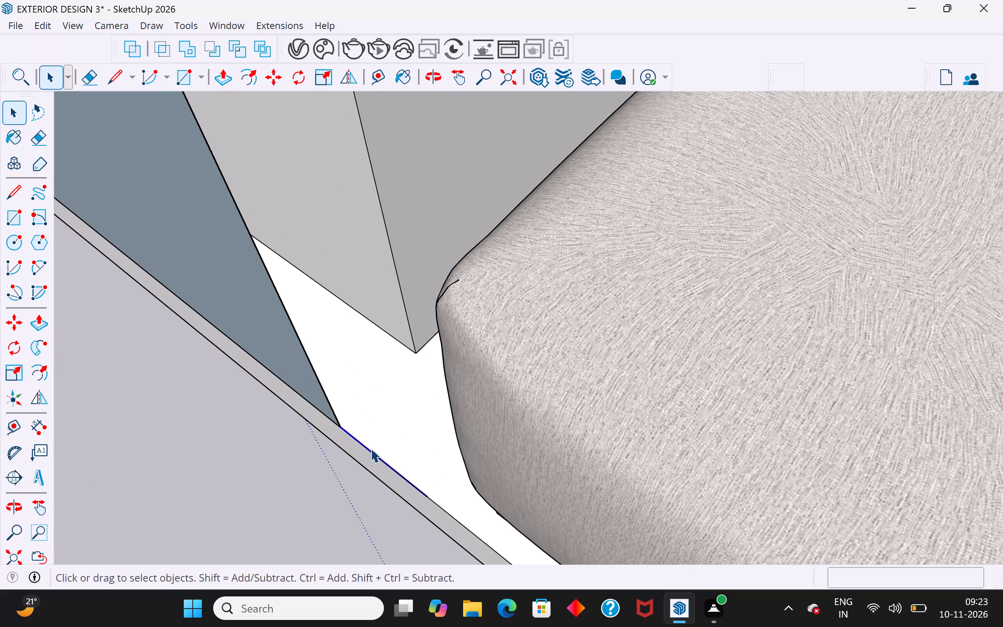
{"action": "key", "text": "Delete"}
Draw a floor rectangle about 8' 8 15/16" by 5 13/16" behind the sofa, from the door-opening wall's corner to the floor's outer edge.
{"action": "scroll", "coordinate": [392, 448], "scroll_direction": "down", "scroll_amount": 20}
{"action": "scroll", "coordinate": [392, 448], "scroll_direction": "down", "scroll_amount": 4}
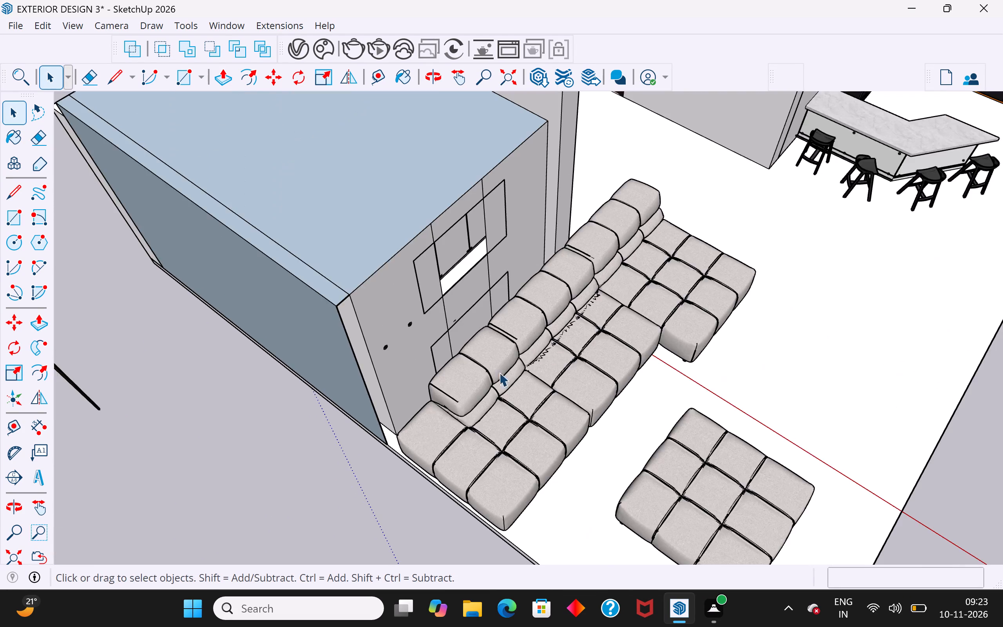
{"action": "middle_click_drag", "start_coordinate": [534, 348], "coordinate": [689, 296]}
{"action": "scroll", "coordinate": [468, 280], "scroll_direction": "up", "scroll_amount": 7}
{"action": "middle_click_drag", "start_coordinate": [495, 288], "coordinate": [561, 281]}
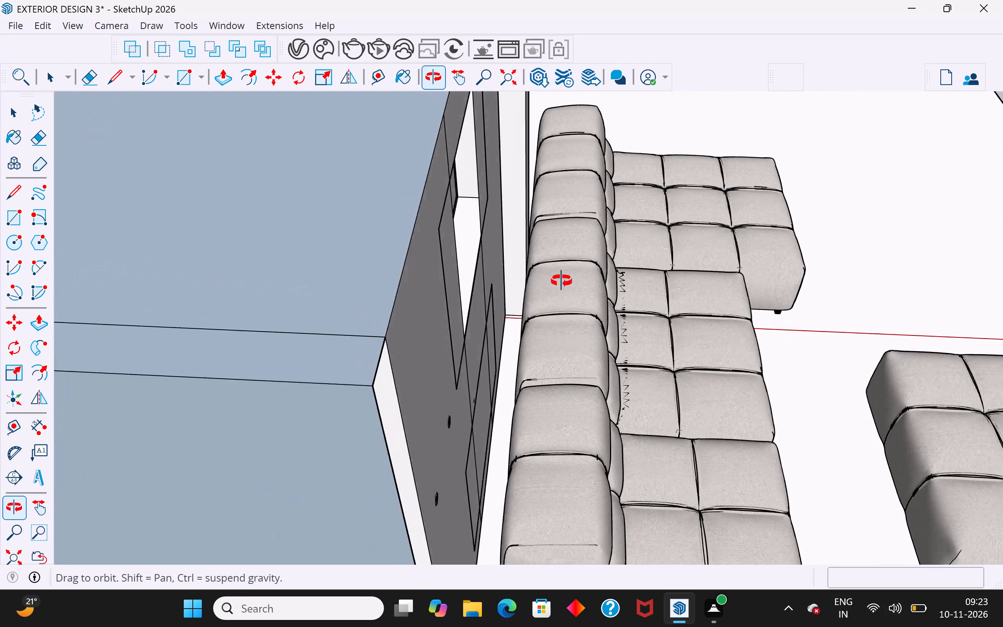
{"action": "middle_click_drag", "start_coordinate": [561, 281], "coordinate": [531, 274]}
{"action": "scroll", "coordinate": [531, 272], "scroll_direction": "up", "scroll_amount": 1}
{"action": "scroll", "coordinate": [577, 185], "scroll_direction": "down", "scroll_amount": 4}
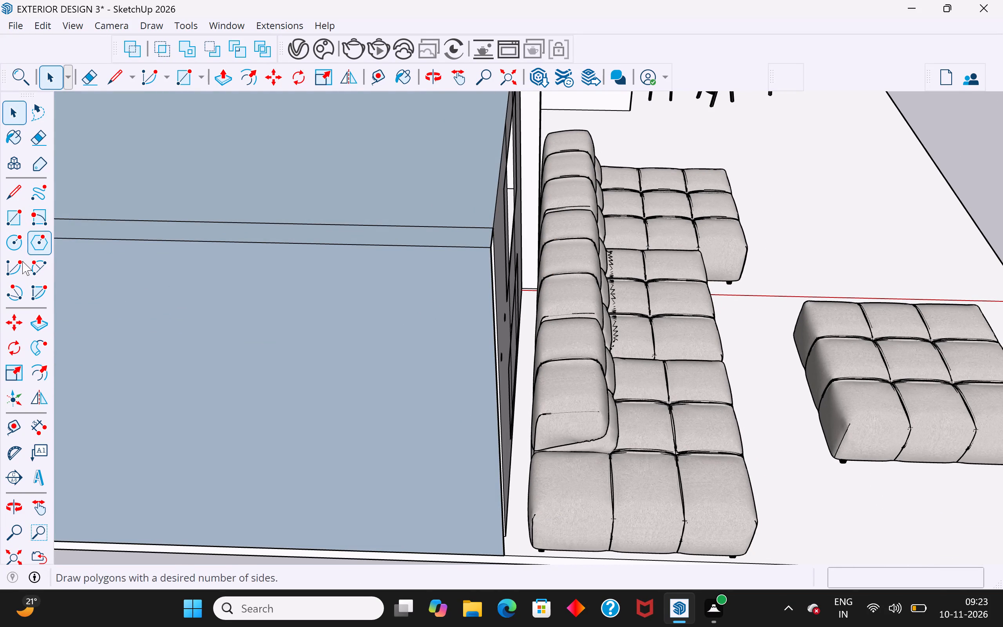
{"action": "left_click", "coordinate": [16, 220]}
{"action": "scroll", "coordinate": [516, 284], "scroll_direction": "up", "scroll_amount": 11}
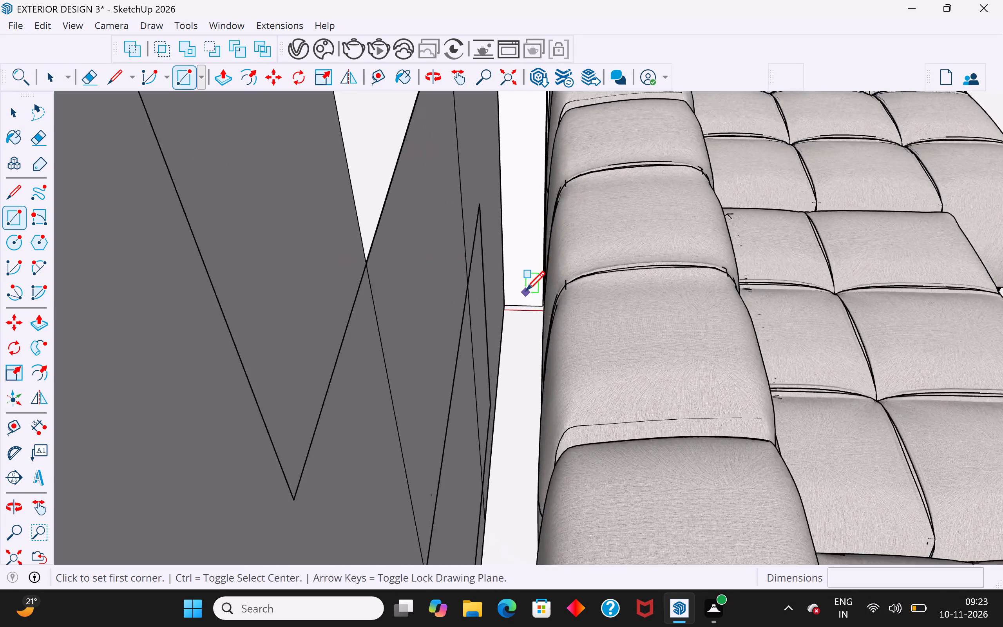
{"action": "scroll", "coordinate": [526, 292], "scroll_direction": "up", "scroll_amount": 6}
{"action": "left_click", "coordinate": [558, 317]}
{"action": "scroll", "coordinate": [558, 317], "scroll_direction": "down", "scroll_amount": 4}
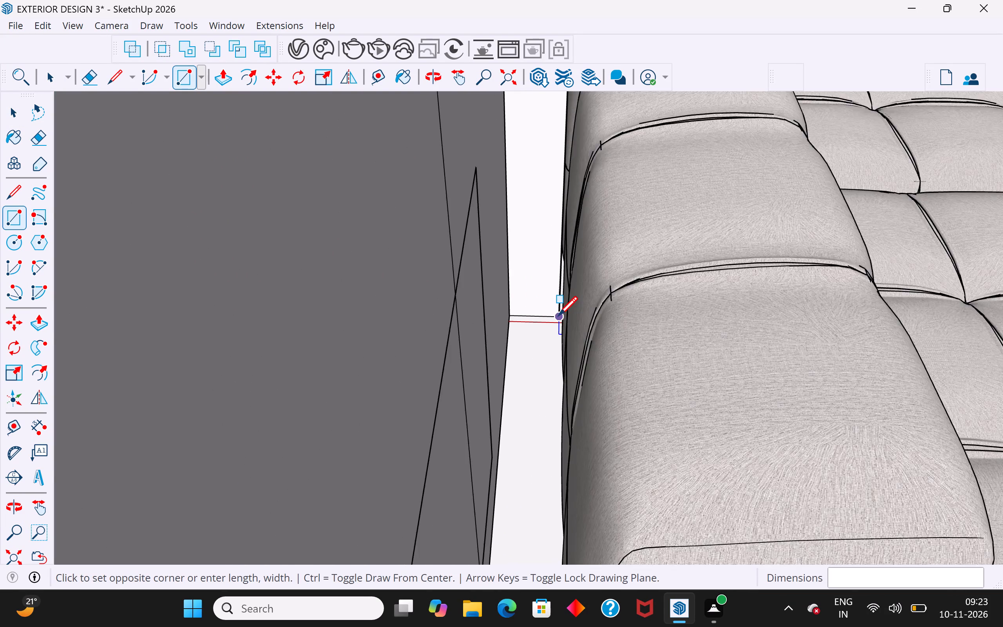
{"action": "scroll", "coordinate": [558, 317], "scroll_direction": "down", "scroll_amount": 19}
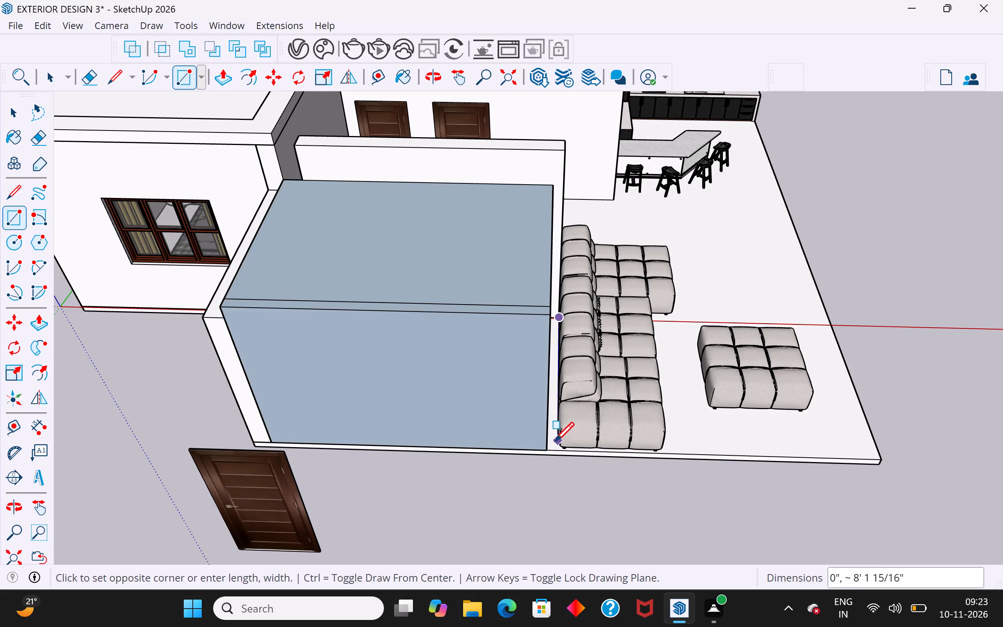
{"action": "scroll", "coordinate": [554, 453], "scroll_direction": "up", "scroll_amount": 9}
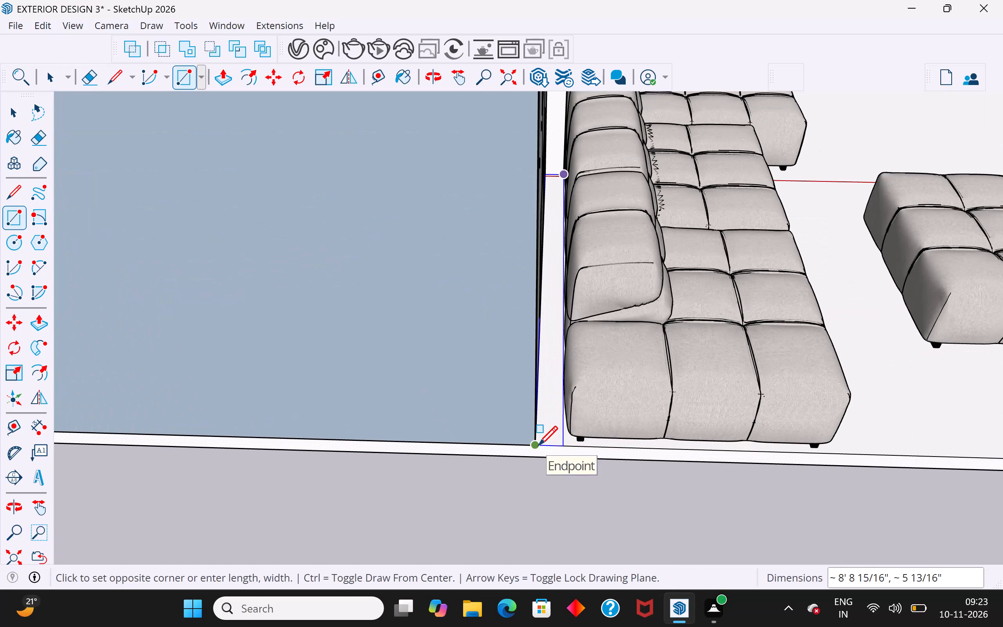
{"action": "left_click", "coordinate": [538, 447]}
{"action": "left_click", "coordinate": [13, 112]}
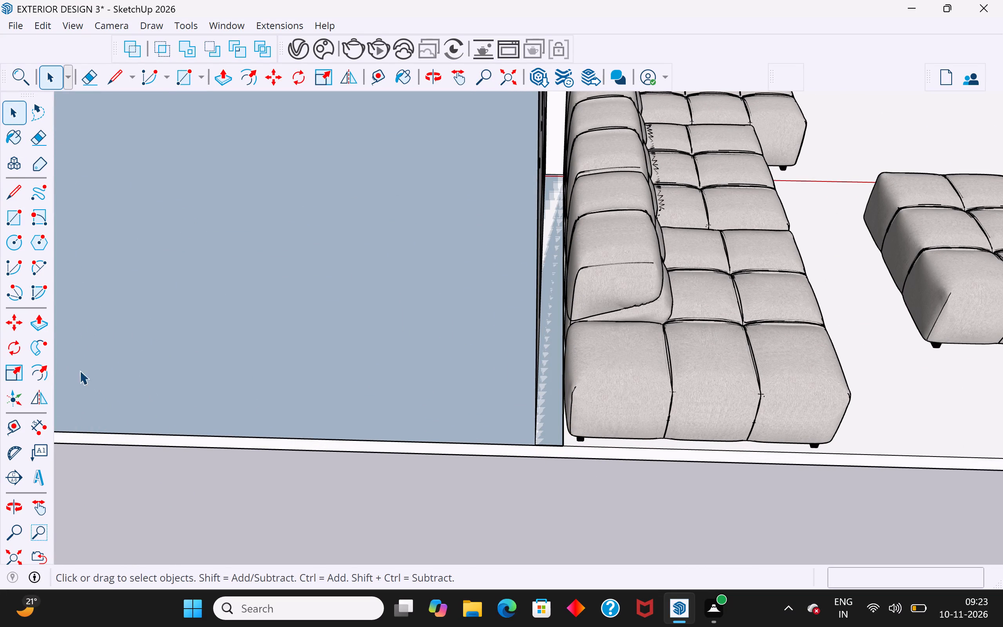
Push/Pull the floor strip up about 8' 2 7/16", and extend it about 1' 9 9/16" more to the door-opening wall's top.
{"action": "left_click", "coordinate": [45, 321]}
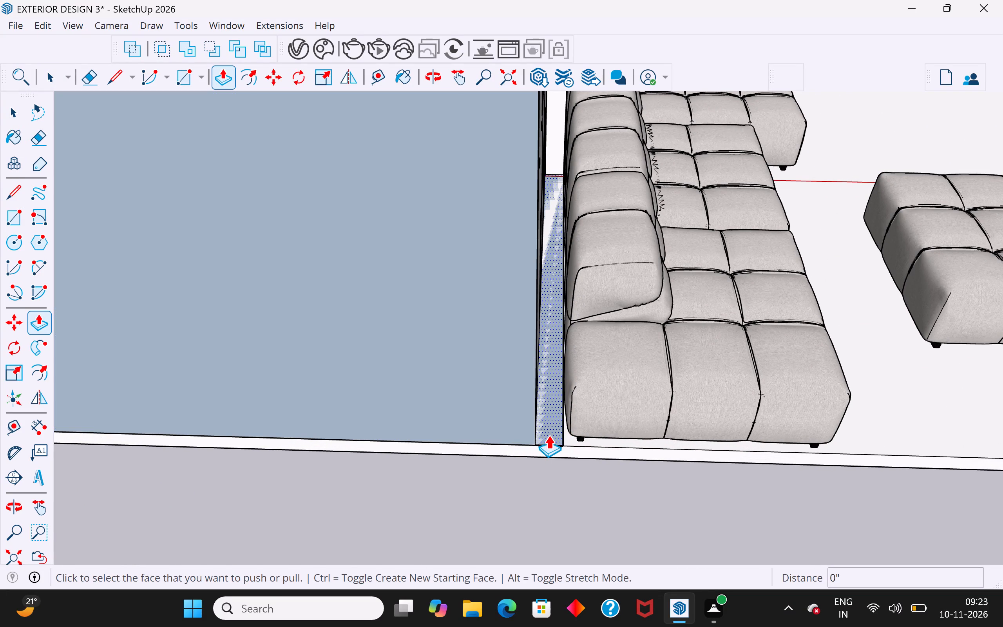
{"action": "left_click", "coordinate": [549, 435]}
{"action": "scroll", "coordinate": [545, 367], "scroll_direction": "down", "scroll_amount": 4}
{"action": "middle_click_drag", "start_coordinate": [545, 367], "coordinate": [449, 455]}
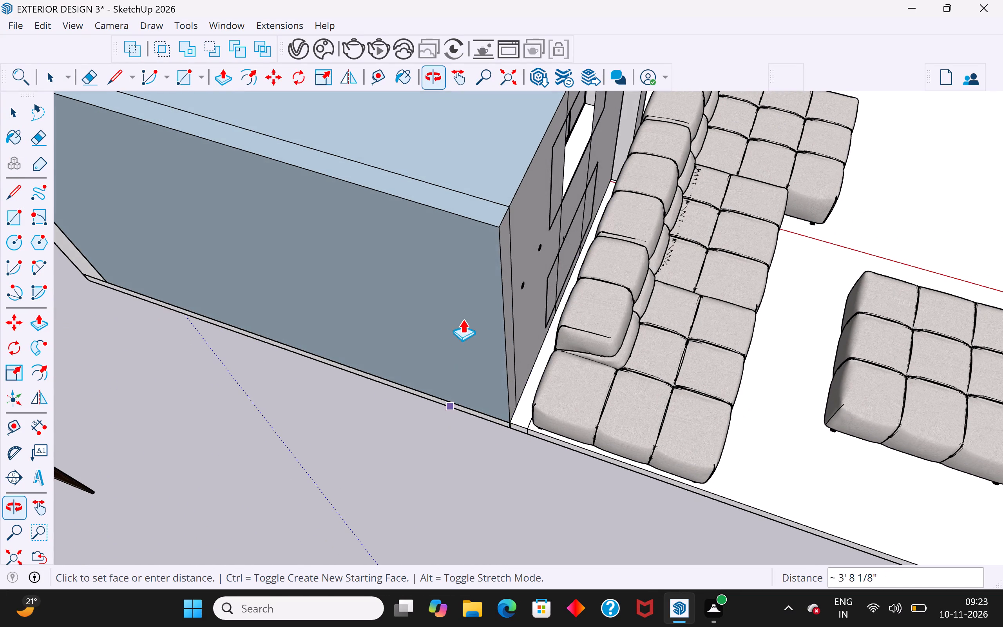
{"action": "left_click", "coordinate": [498, 224]}
{"action": "scroll", "coordinate": [463, 422], "scroll_direction": "down", "scroll_amount": 6}
{"action": "middle_click_drag", "start_coordinate": [489, 423], "coordinate": [268, 358]}
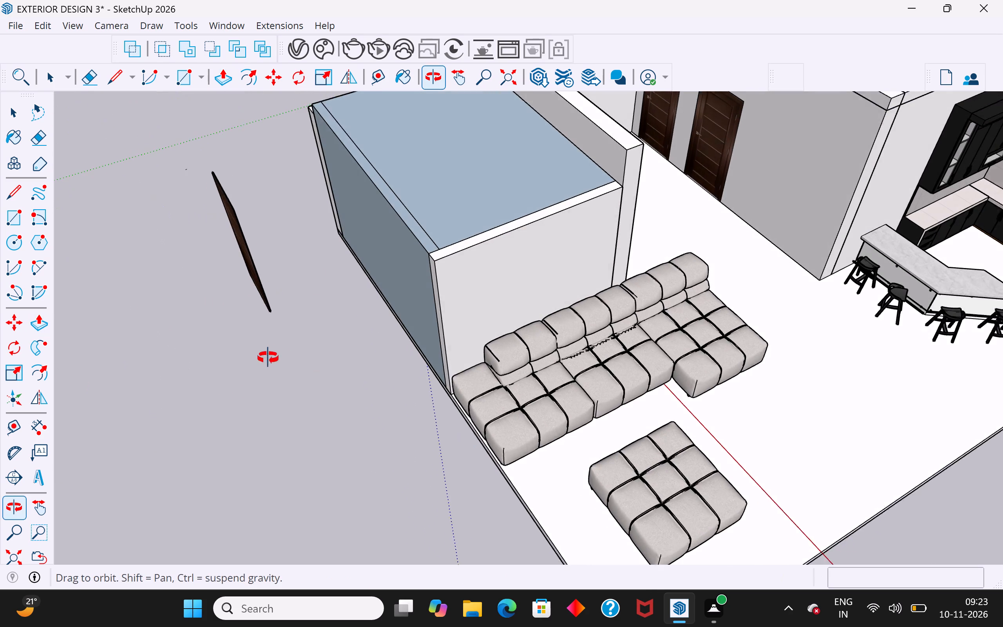
{"action": "middle_click_drag", "start_coordinate": [268, 358], "coordinate": [267, 358]}
{"action": "scroll", "coordinate": [635, 183], "scroll_direction": "up", "scroll_amount": 4}
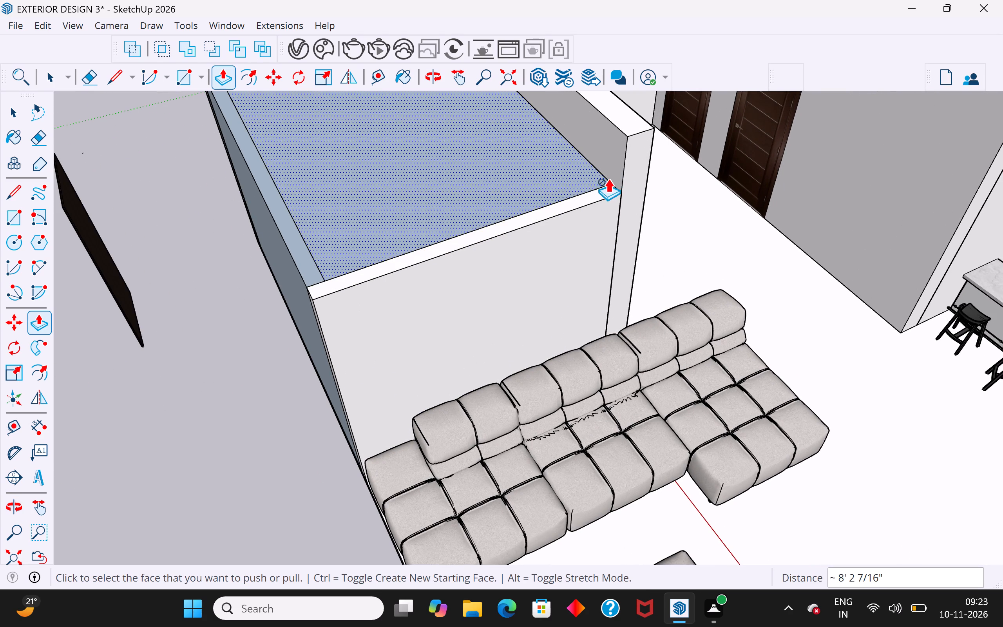
{"action": "left_click", "coordinate": [617, 192]}
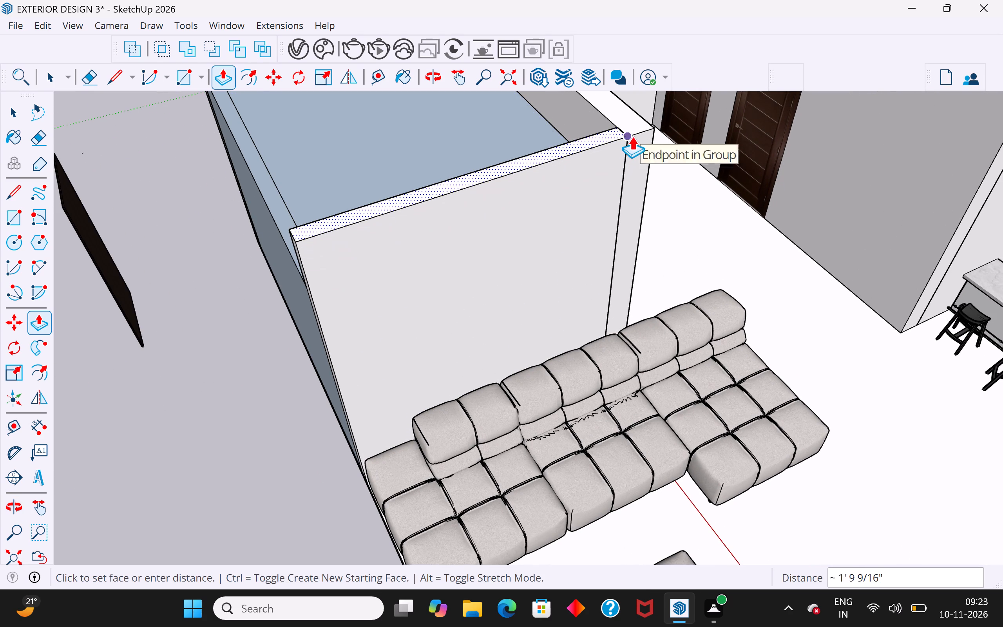
{"action": "left_click", "coordinate": [632, 136]}
{"action": "scroll", "coordinate": [616, 237], "scroll_direction": "down", "scroll_amount": 4}
{"action": "middle_click_drag", "start_coordinate": [592, 262], "coordinate": [723, 228]}
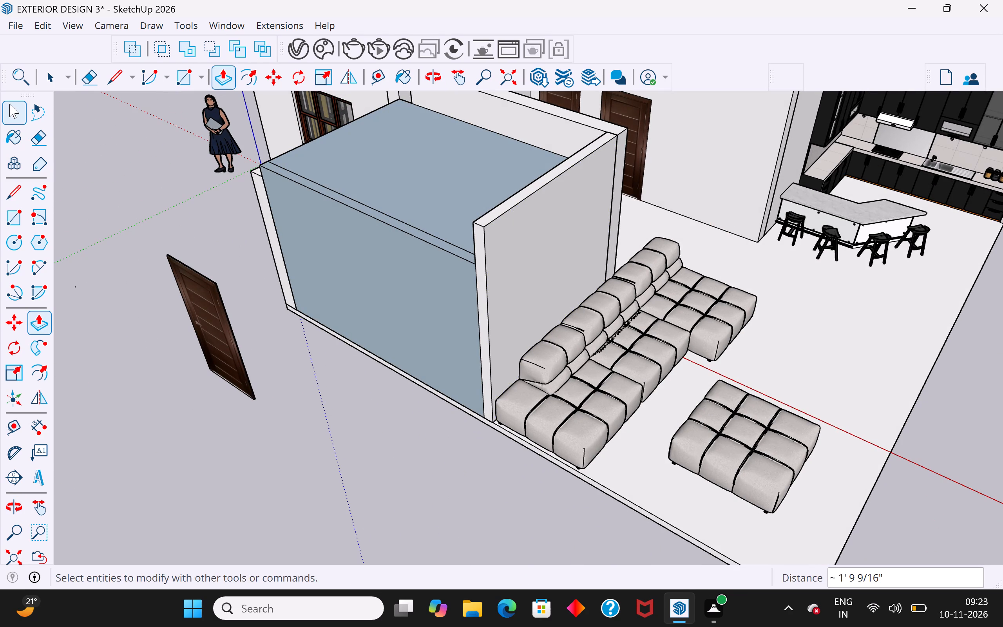
Move the sofa set slightly away from the rebuilt wall along the floor's outer edge.
{"action": "left_click", "coordinate": [9, 104]}
{"action": "left_click", "coordinate": [356, 420]}
{"action": "middle_click_drag", "start_coordinate": [548, 451], "coordinate": [744, 378]}
{"action": "left_click", "coordinate": [679, 323]}
{"action": "scroll", "coordinate": [674, 392], "scroll_direction": "up", "scroll_amount": 1}
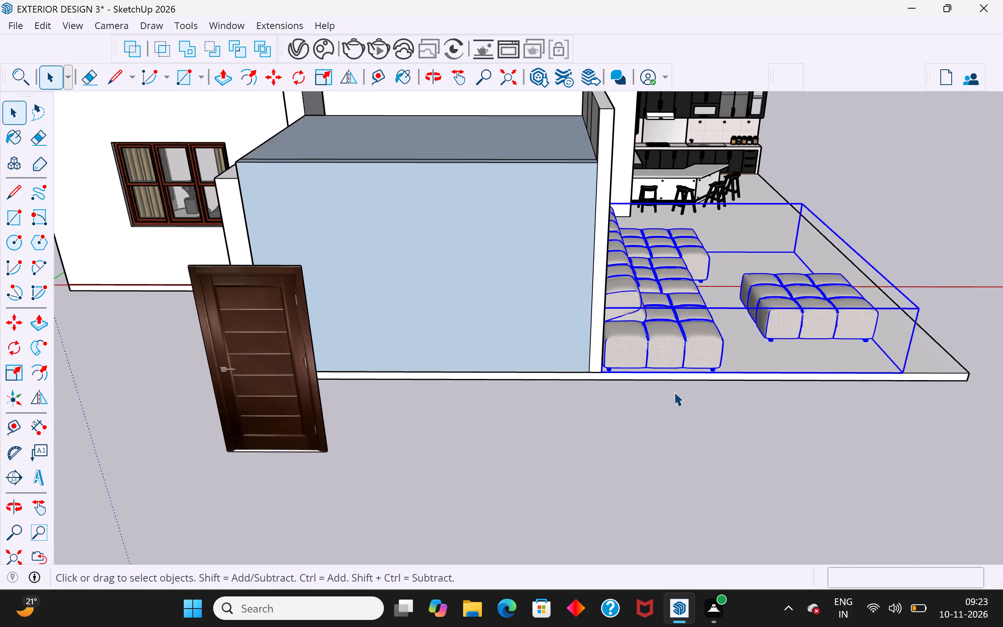
{"action": "scroll", "coordinate": [674, 392], "scroll_direction": "up", "scroll_amount": 7}
{"action": "scroll", "coordinate": [549, 350], "scroll_direction": "up", "scroll_amount": 10}
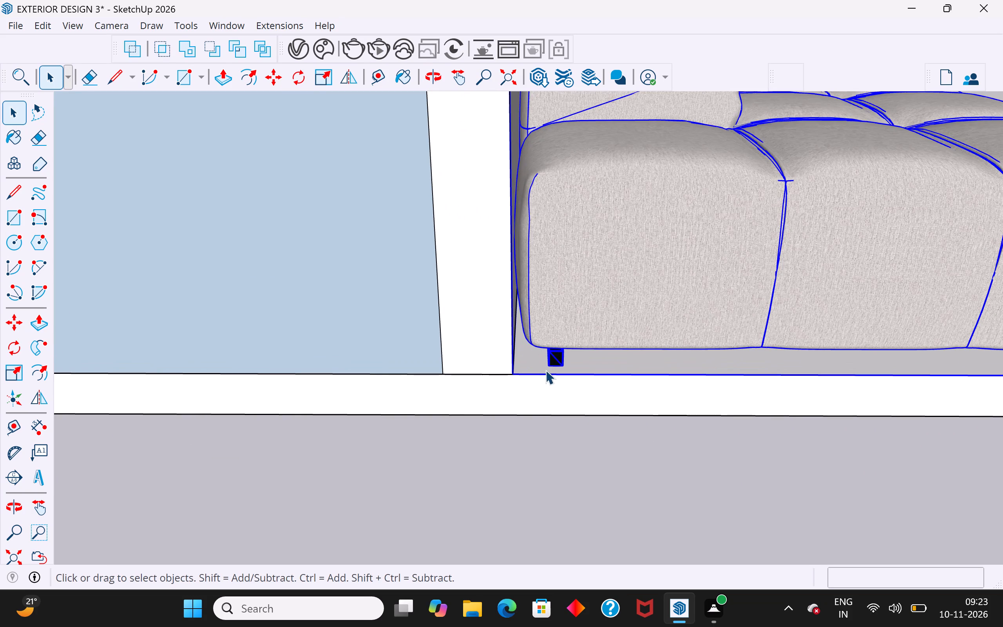
{"action": "key", "text": "m"}
{"action": "left_click", "coordinate": [512, 381]}
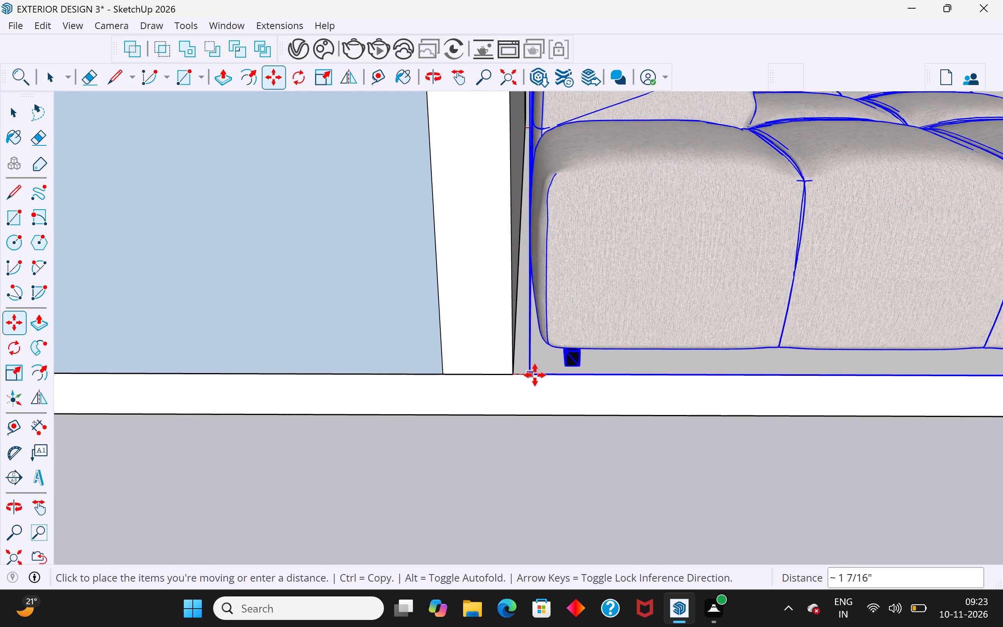
{"action": "left_click", "coordinate": [551, 376]}
{"action": "scroll", "coordinate": [461, 485], "scroll_direction": "down", "scroll_amount": 9}
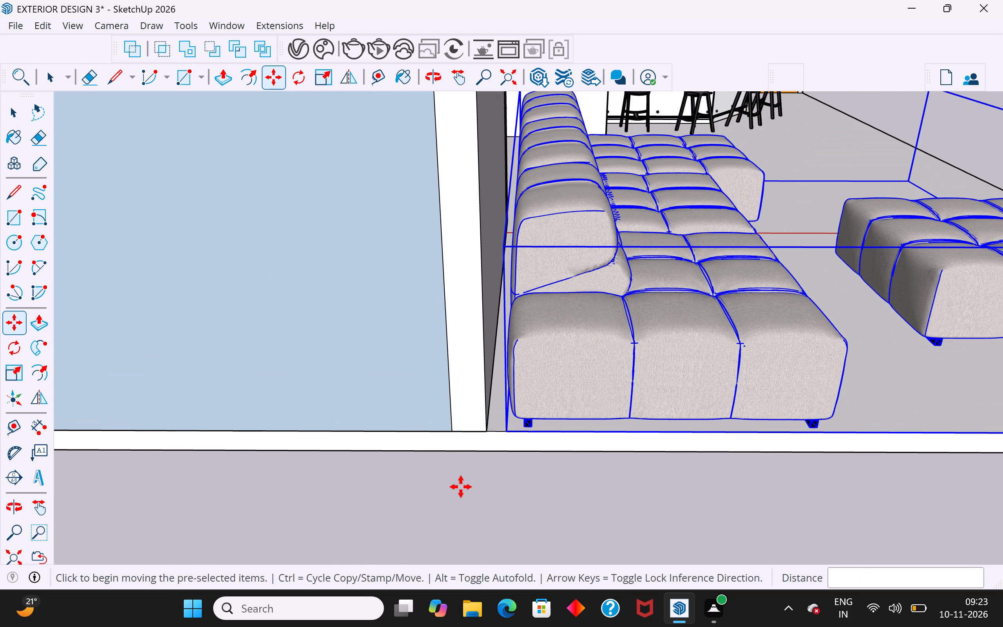
{"action": "left_click", "coordinate": [18, 115]}
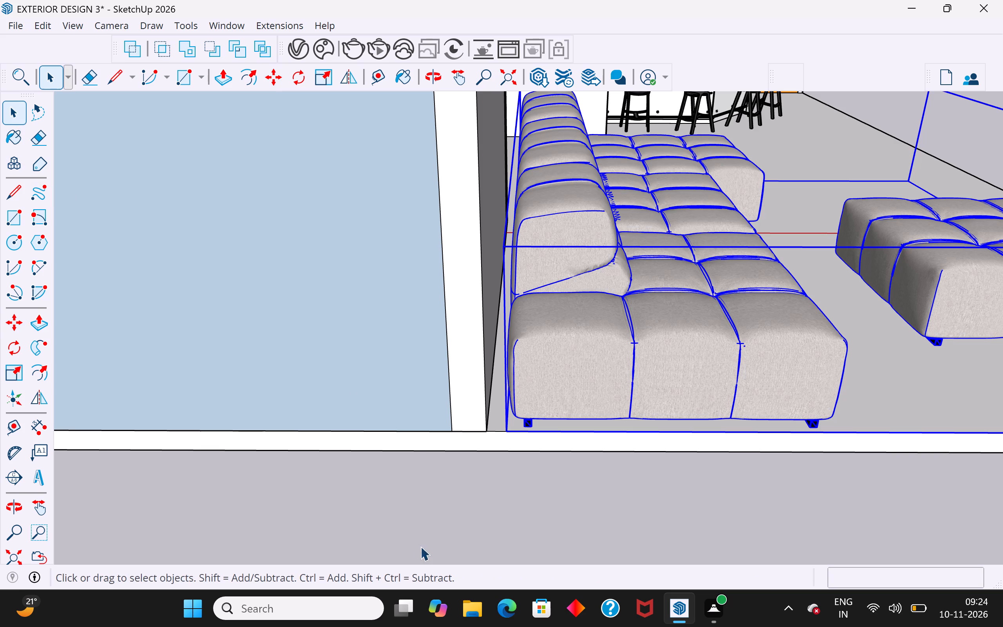
{"action": "left_click", "coordinate": [446, 526]}
Examine the rebuilt wall and the bathroom enclosure from several sides.
{"action": "scroll", "coordinate": [591, 489], "scroll_direction": "down", "scroll_amount": 15}
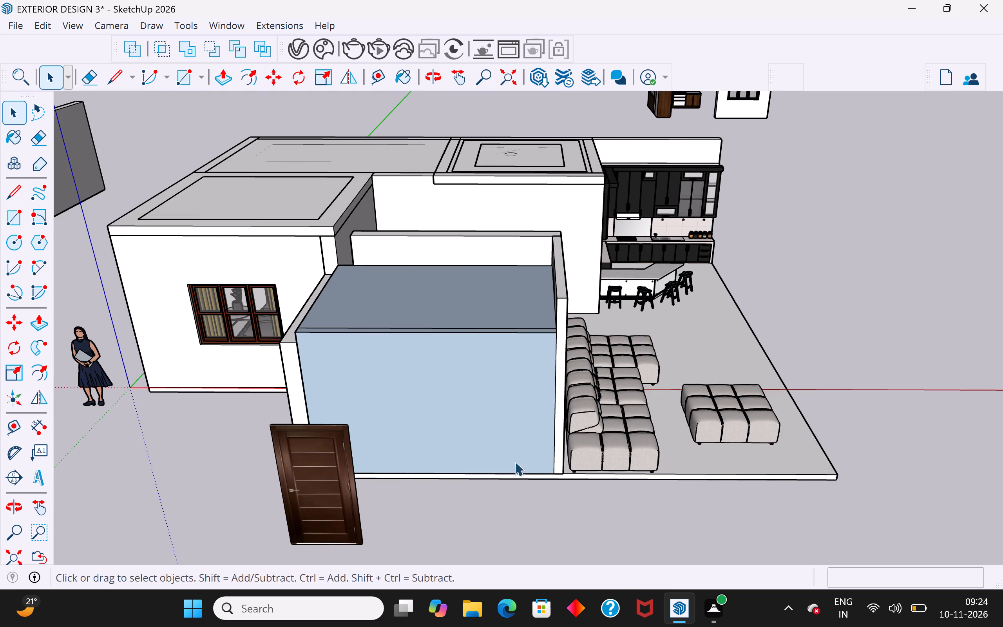
{"action": "middle_click_drag", "start_coordinate": [515, 462], "coordinate": [568, 493]}
{"action": "middle_click_drag", "start_coordinate": [554, 468], "coordinate": [702, 441]}
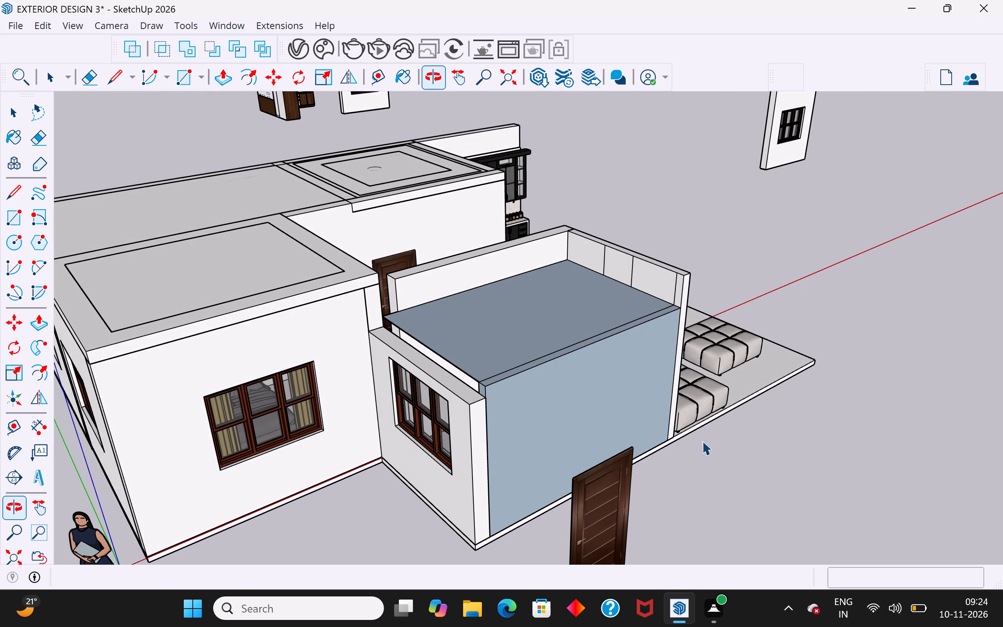
{"action": "middle_click_drag", "start_coordinate": [702, 441], "coordinate": [708, 441]}
{"action": "left_click", "coordinate": [573, 417]}
{"action": "middle_click", "coordinate": [718, 492]}
{"action": "middle_click_drag", "start_coordinate": [744, 436], "coordinate": [529, 460]}
{"action": "middle_click_drag", "start_coordinate": [593, 402], "coordinate": [468, 429]}
Measure the rebuilt wall's thickness across its top outer end.
{"action": "scroll", "coordinate": [505, 435], "scroll_direction": "up", "scroll_amount": 3}
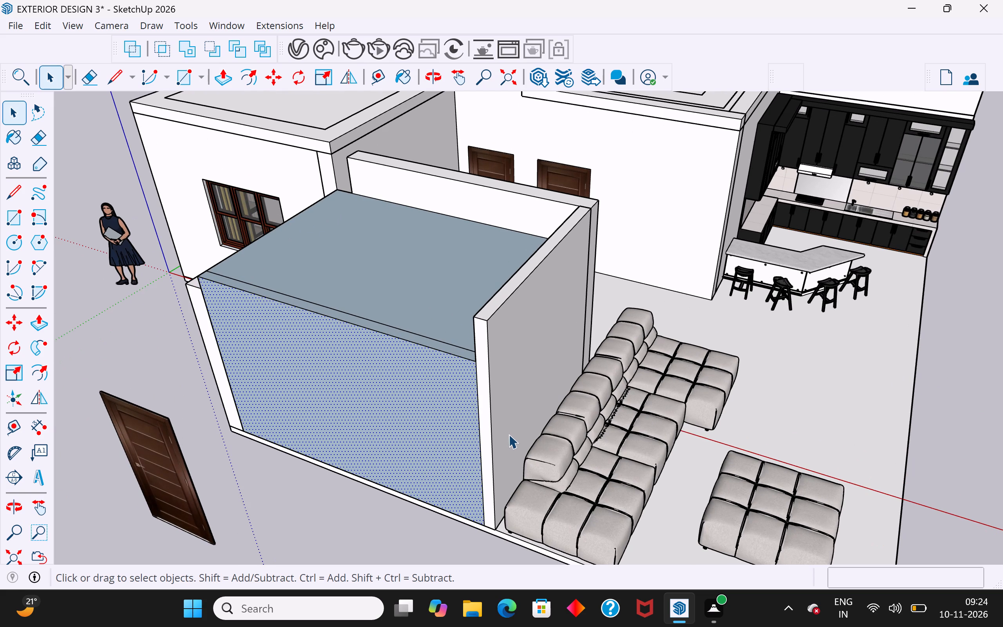
{"action": "scroll", "coordinate": [560, 297], "scroll_direction": "up", "scroll_amount": 1}
{"action": "middle_click_drag", "start_coordinate": [560, 297], "coordinate": [570, 303]}
{"action": "left_click", "coordinate": [563, 310]}
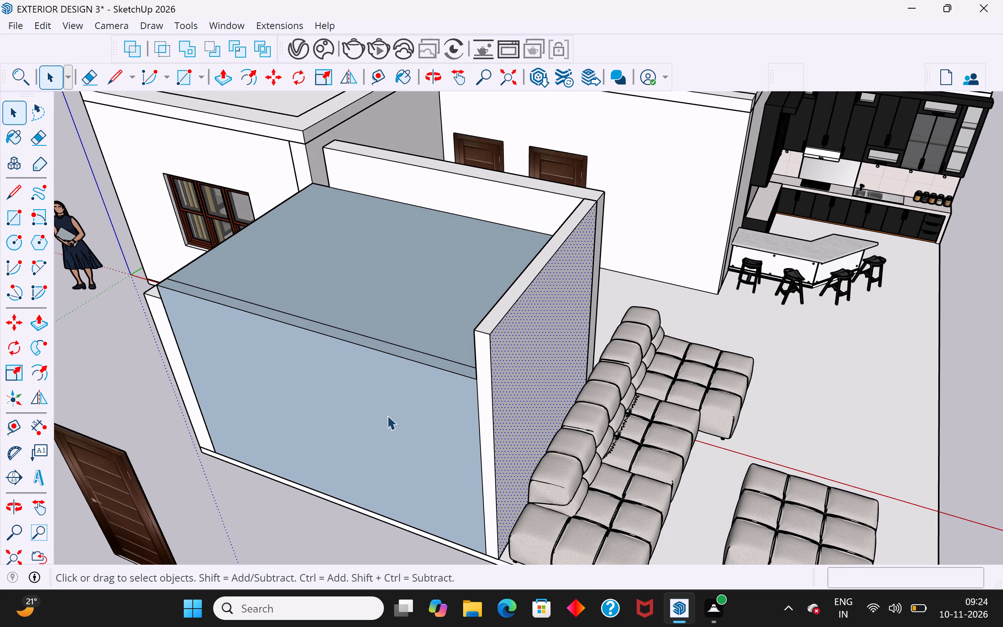
{"action": "left_click", "coordinate": [37, 423]}
{"action": "scroll", "coordinate": [541, 345], "scroll_direction": "up", "scroll_amount": 5}
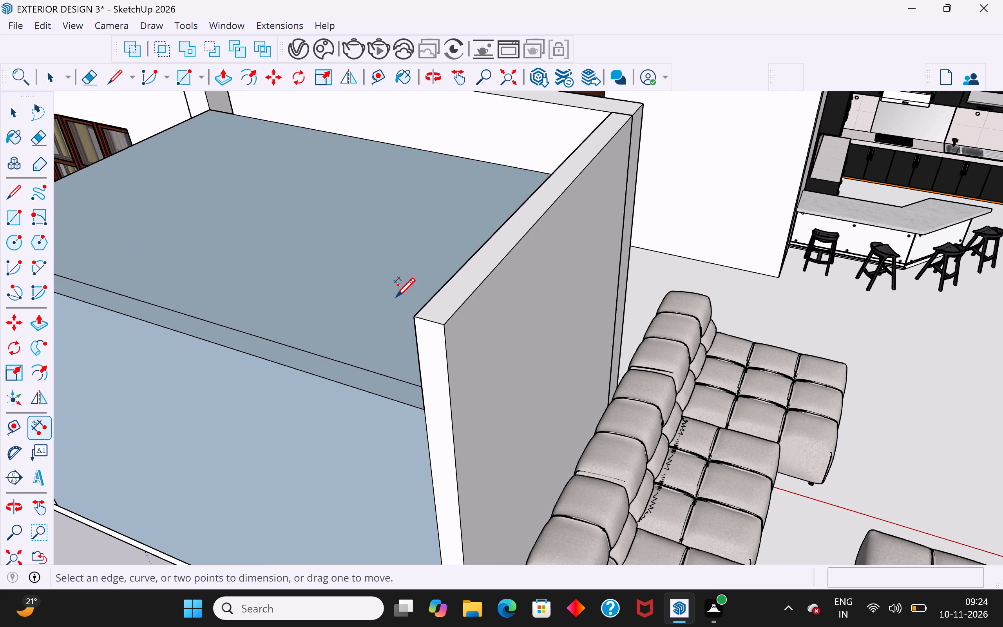
{"action": "left_click", "coordinate": [415, 319]}
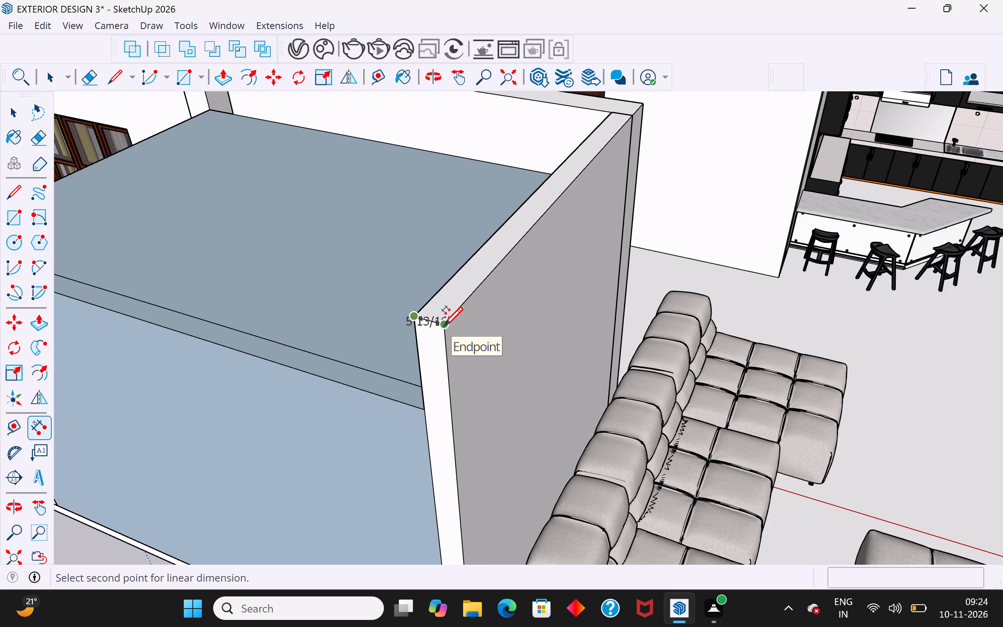
{"action": "key", "text": "Escape"}
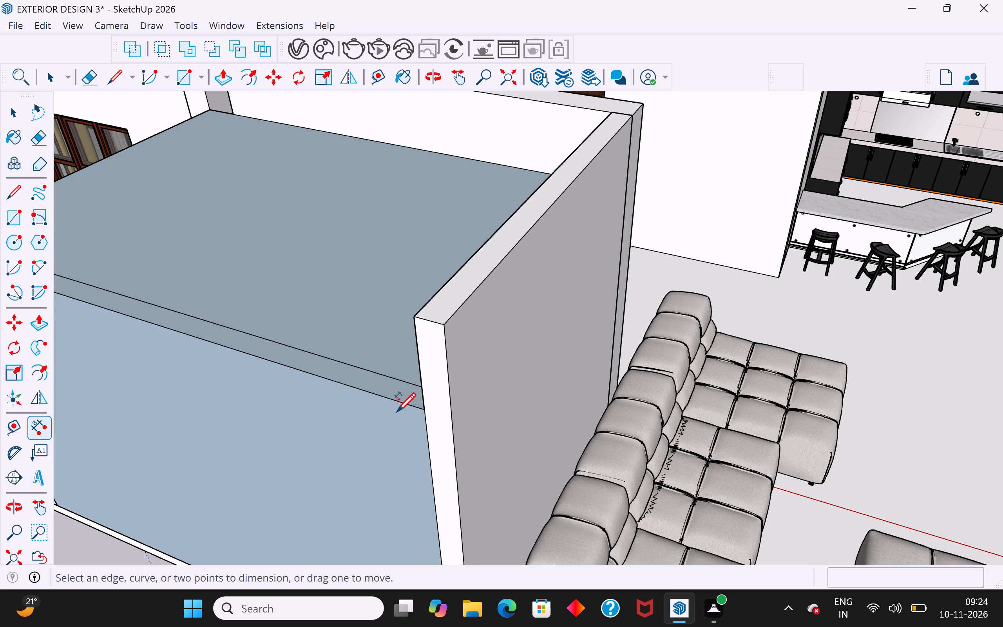
{"action": "scroll", "coordinate": [396, 420], "scroll_direction": "down", "scroll_amount": 4}
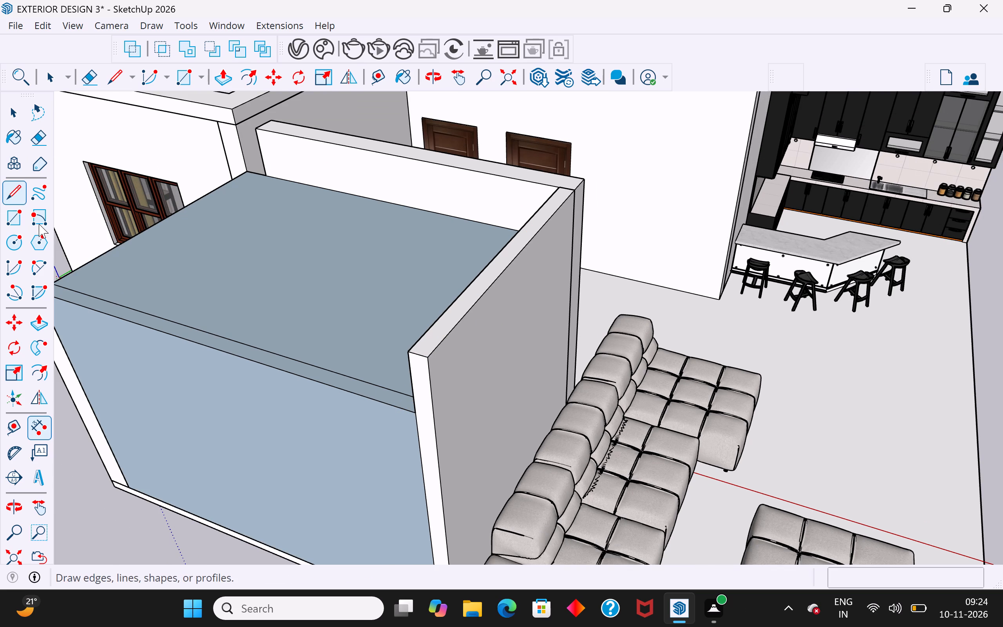
{"action": "scroll", "coordinate": [556, 380], "scroll_direction": "down", "scroll_amount": 5}
Move the sofa set about 1' 8 3/4" farther from the rebuilt wall.
{"action": "left_click", "coordinate": [8, 117]}
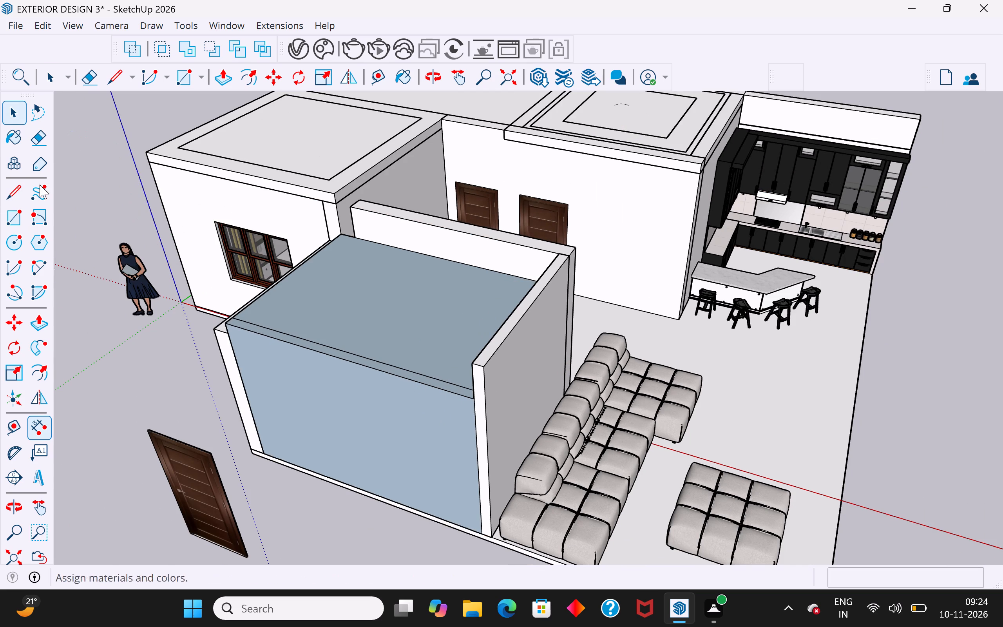
{"action": "middle_click_drag", "start_coordinate": [516, 445], "coordinate": [593, 362]}
{"action": "left_click", "coordinate": [616, 449]}
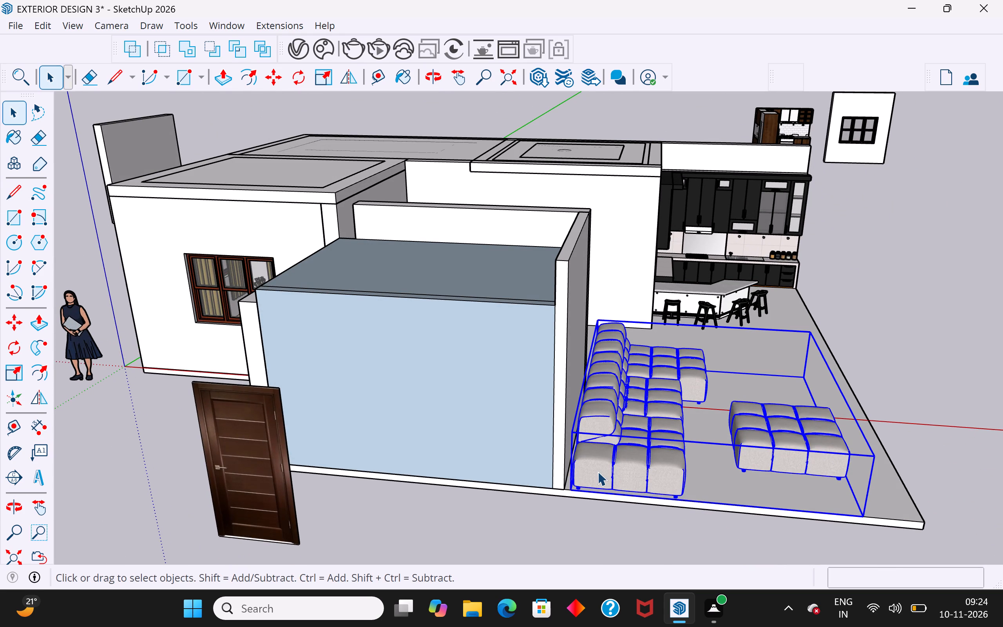
{"action": "key", "text": "m"}
{"action": "left_click", "coordinate": [574, 493]}
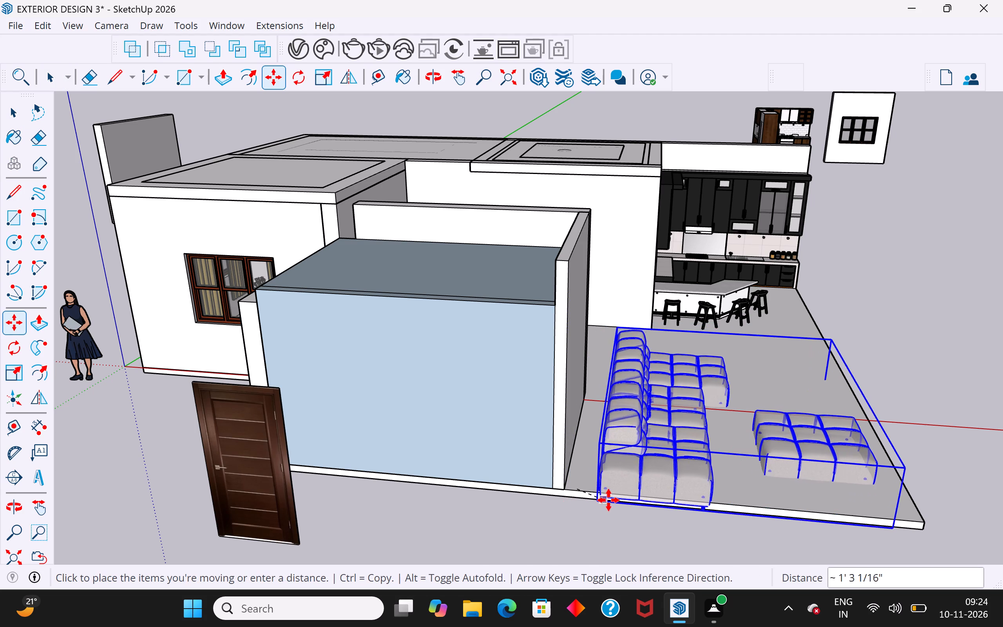
{"action": "left_click", "coordinate": [618, 492]}
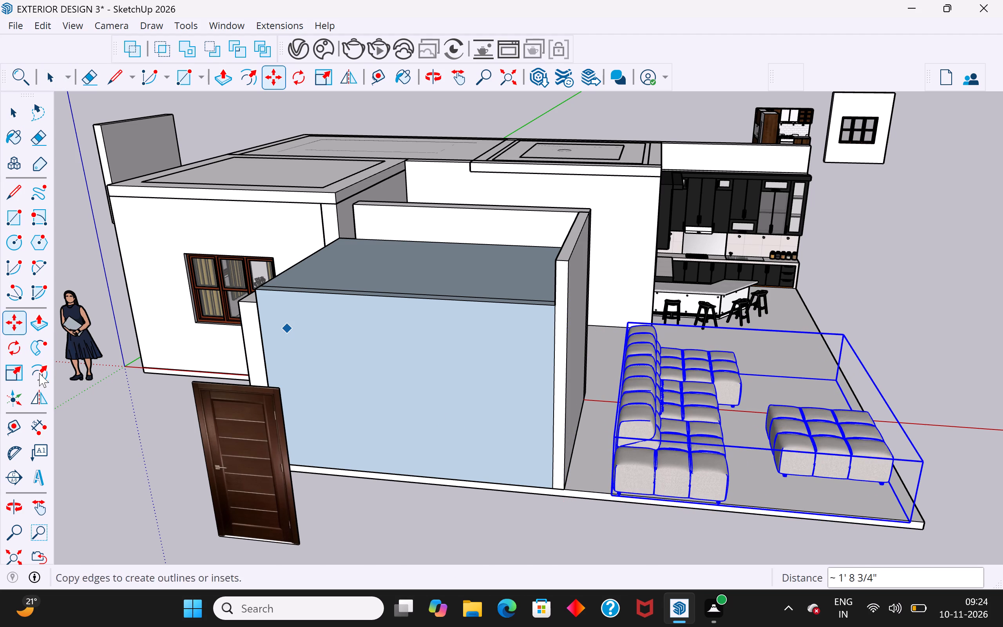
Thicken the rebuilt wall by pulling its sofa-side face out 5".
{"action": "left_click", "coordinate": [38, 319]}
{"action": "middle_click_drag", "start_coordinate": [589, 341], "coordinate": [544, 338]}
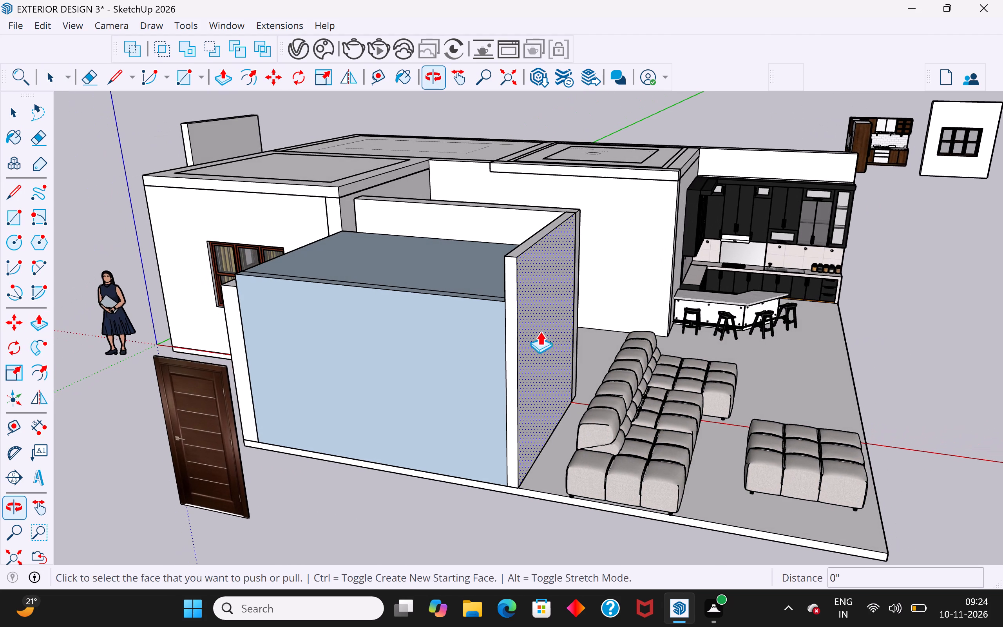
{"action": "left_click", "coordinate": [538, 329]}
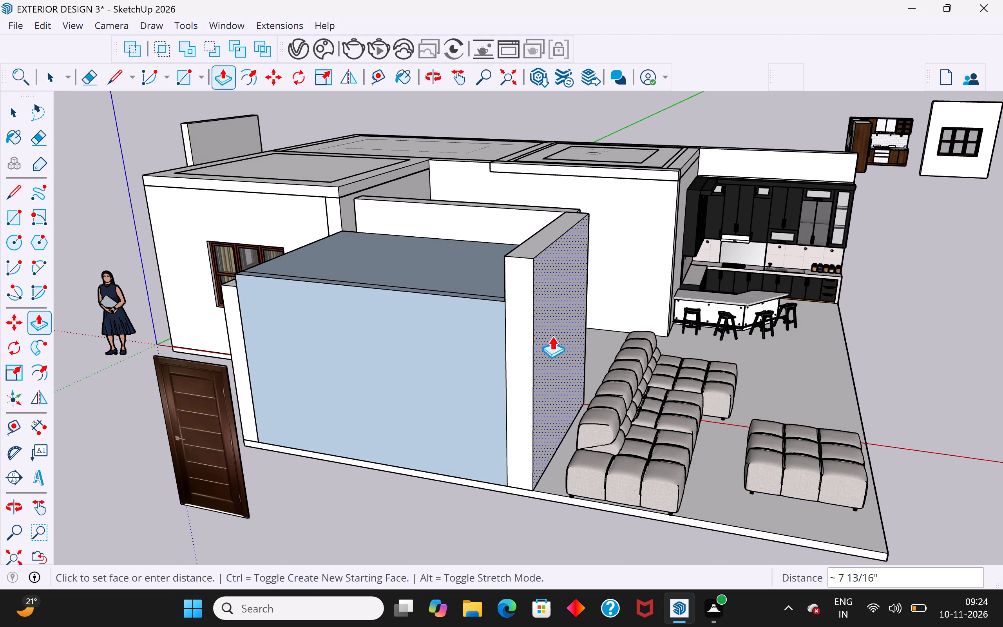
{"action": "type", "text": "5\""}
{"action": "key", "text": "Return"}
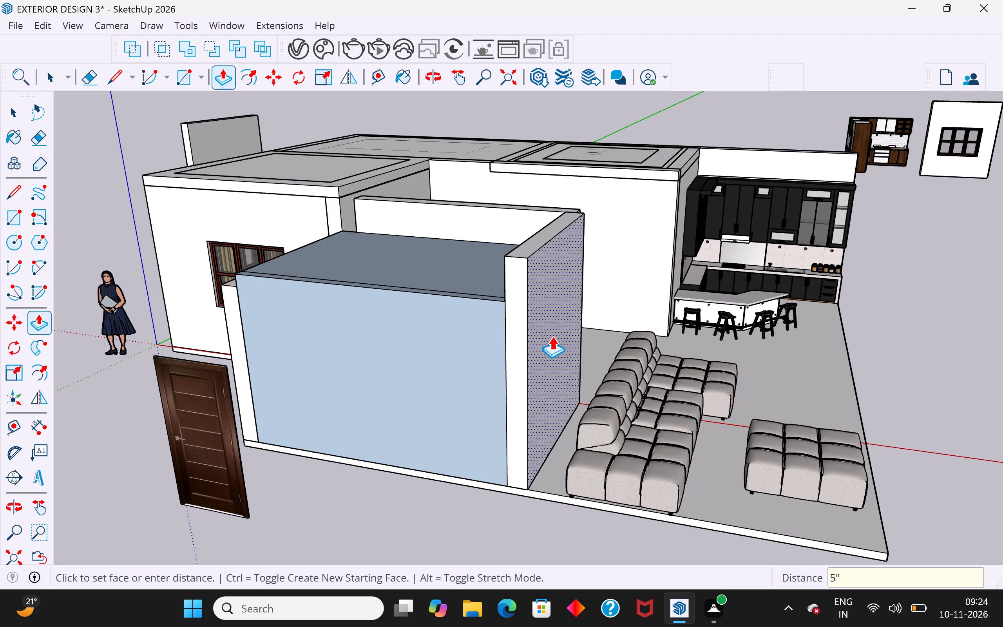
{"action": "middle_click_drag", "start_coordinate": [531, 408], "coordinate": [494, 545]}
{"action": "middle_click_drag", "start_coordinate": [646, 306], "coordinate": [490, 466]}
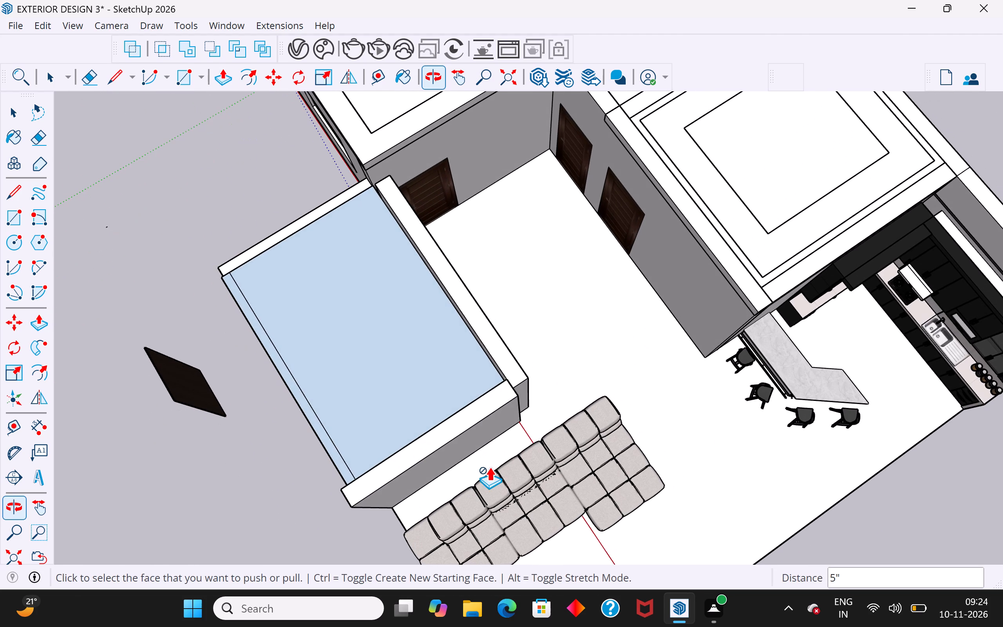
Extend the end face of the wall adjoining the rebuilt wall 5" so it meets the rebuilt wall's sofa-side face.
{"action": "left_click", "coordinate": [9, 107]}
{"action": "left_click", "coordinate": [101, 173]}
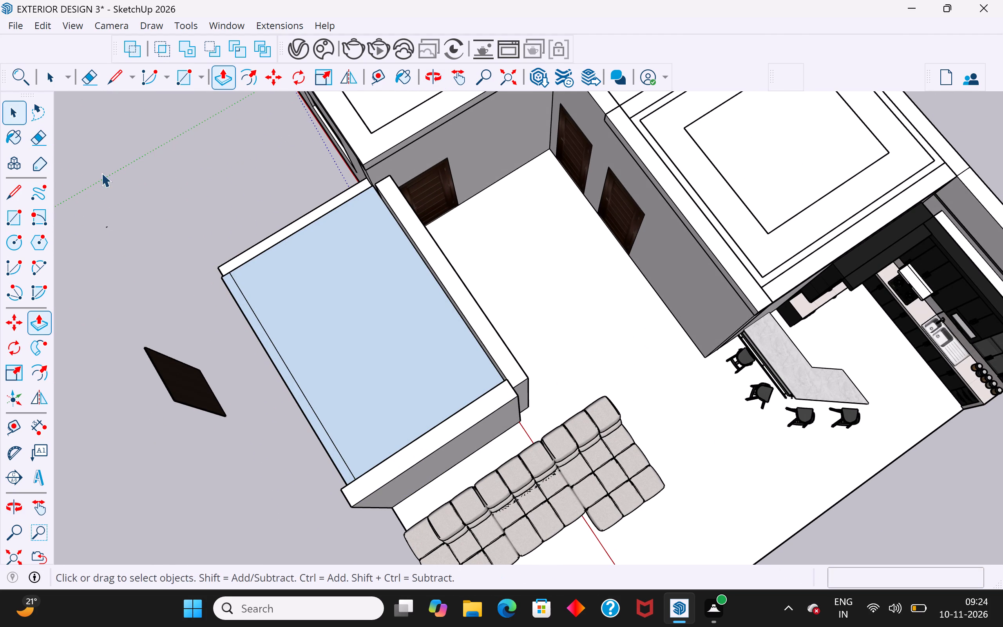
{"action": "middle_click_drag", "start_coordinate": [602, 375], "coordinate": [375, 342]}
{"action": "scroll", "coordinate": [416, 374], "scroll_direction": "up", "scroll_amount": 5}
{"action": "middle_click_drag", "start_coordinate": [429, 374], "coordinate": [390, 389]}
{"action": "scroll", "coordinate": [438, 332], "scroll_direction": "up", "scroll_amount": 2}
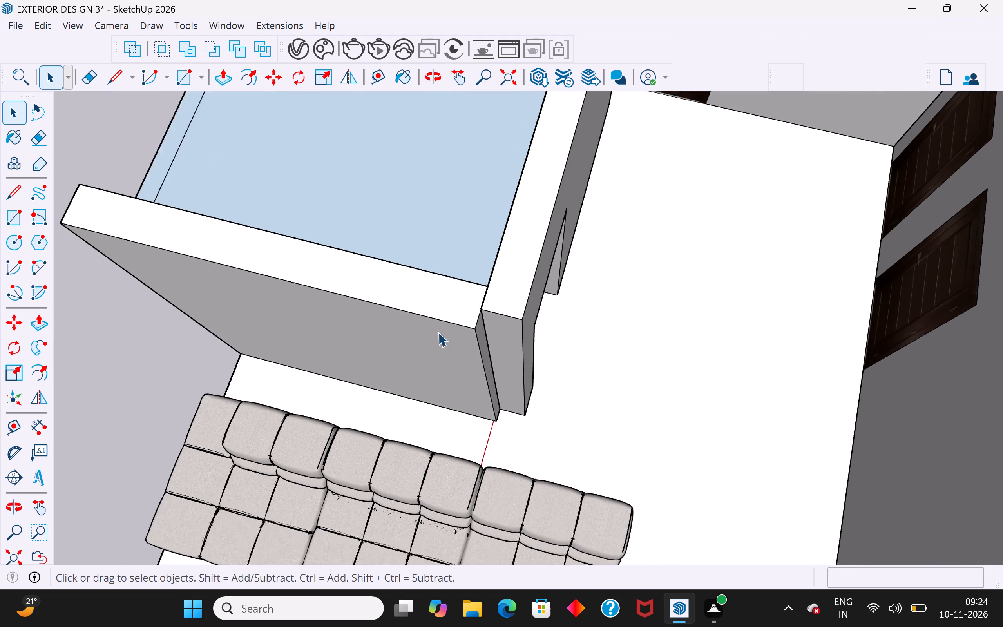
{"action": "scroll", "coordinate": [438, 332], "scroll_direction": "up", "scroll_amount": 1}
{"action": "double_click", "coordinate": [512, 352]}
{"action": "double_click", "coordinate": [512, 337]}
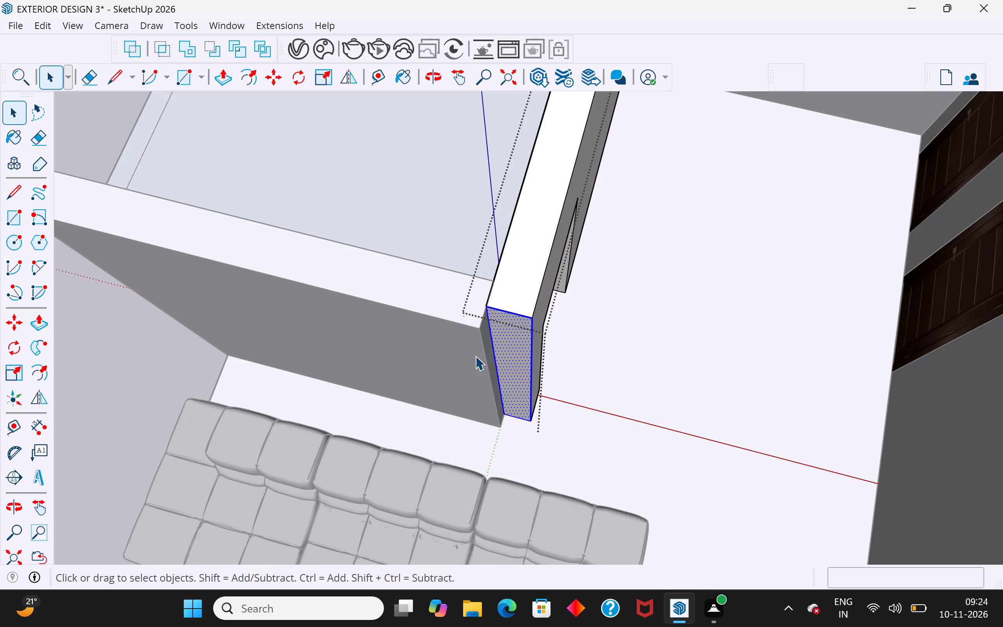
{"action": "left_click", "coordinate": [517, 334]}
{"action": "left_click", "coordinate": [37, 321]}
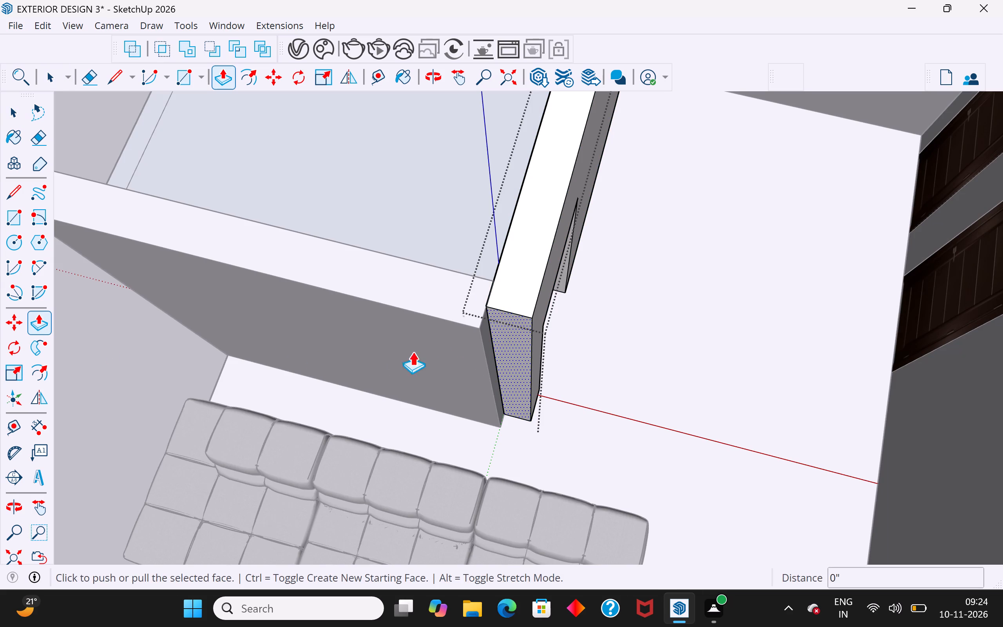
{"action": "left_click", "coordinate": [504, 333]}
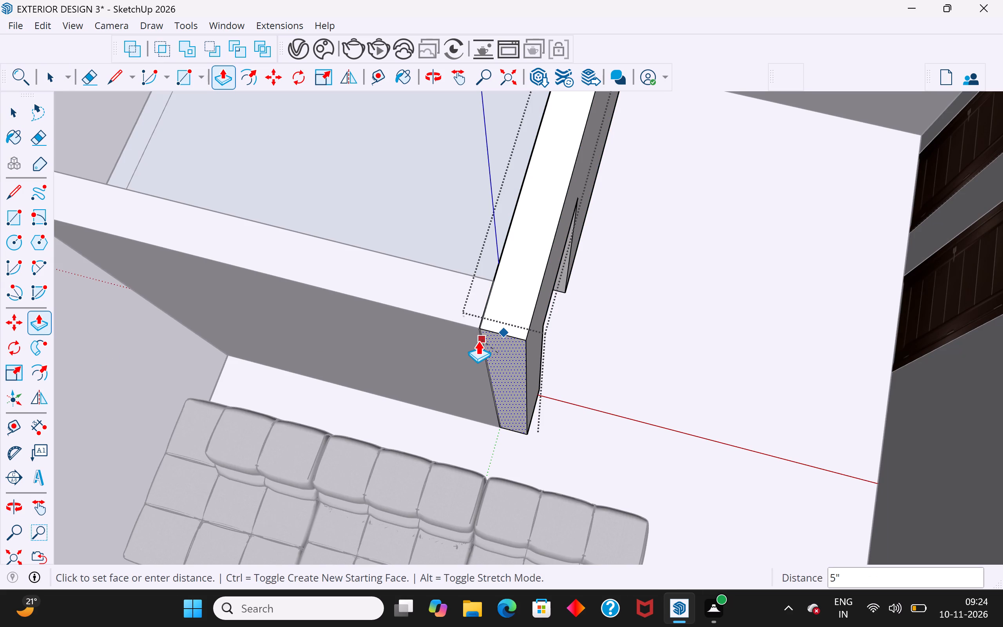
{"action": "left_click", "coordinate": [478, 341]}
{"action": "scroll", "coordinate": [522, 396], "scroll_direction": "down", "scroll_amount": 4}
{"action": "middle_click_drag", "start_coordinate": [523, 400], "coordinate": [838, 300]}
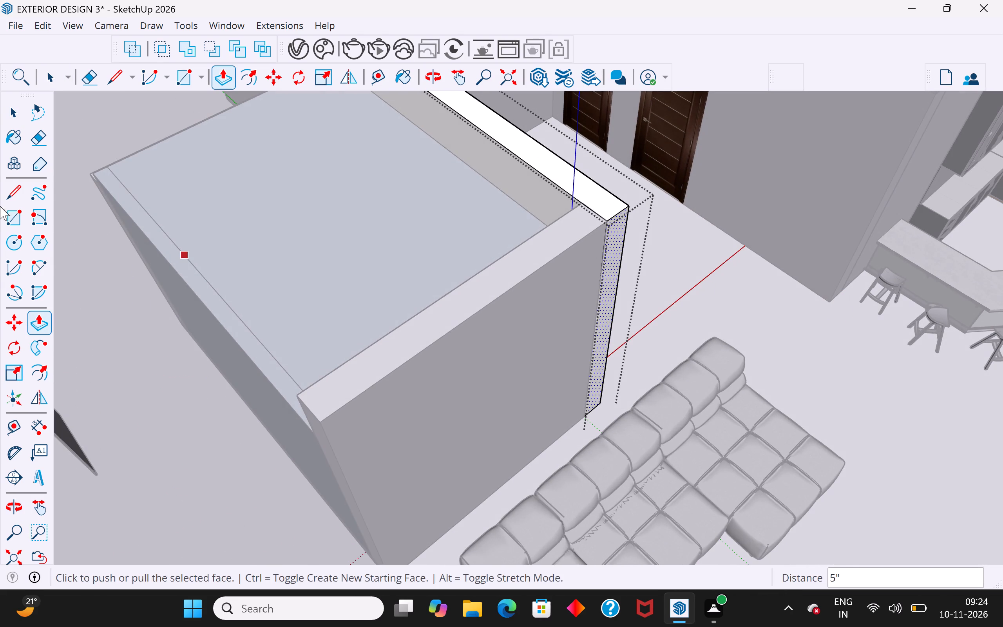
{"action": "left_click", "coordinate": [11, 119]}
{"action": "left_click", "coordinate": [169, 406]}
Examine the bathroom enclosure's wall heights from the window side, the open outer side and above.
{"action": "middle_click_drag", "start_coordinate": [238, 444], "coordinate": [618, 304]}
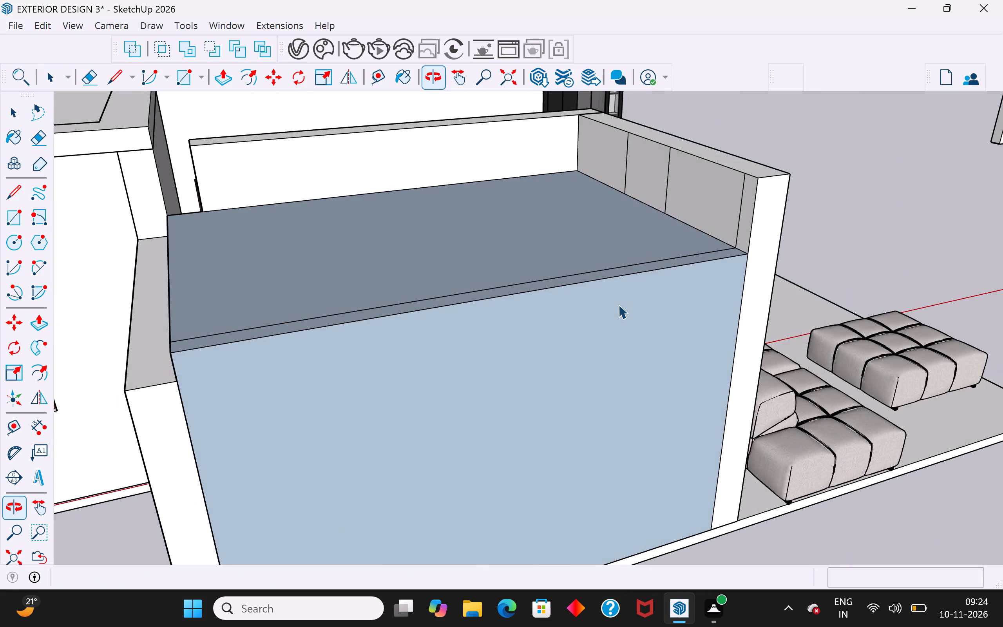
{"action": "scroll", "coordinate": [624, 313], "scroll_direction": "down", "scroll_amount": 5}
{"action": "middle_click_drag", "start_coordinate": [643, 322], "coordinate": [788, 334]}
{"action": "middle_click_drag", "start_coordinate": [727, 333], "coordinate": [783, 325]}
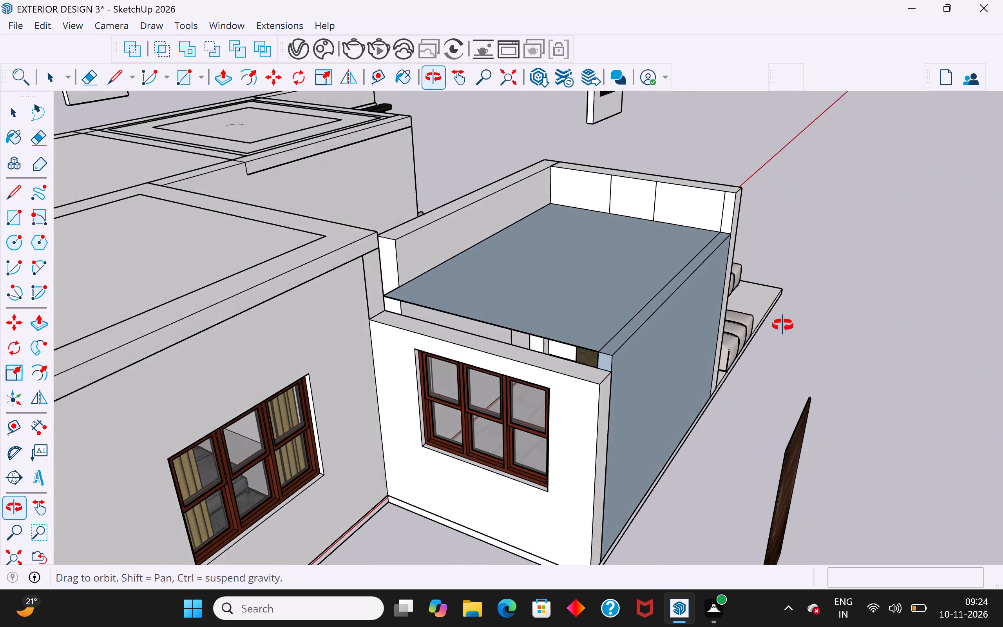
{"action": "middle_click_drag", "start_coordinate": [783, 325], "coordinate": [839, 249]}
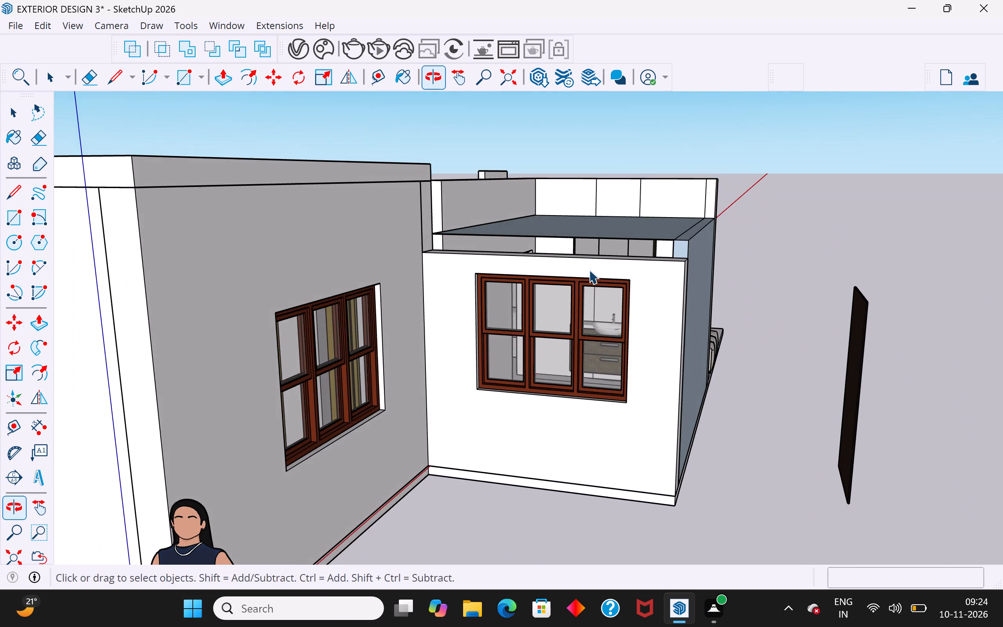
{"action": "scroll", "coordinate": [589, 268], "scroll_direction": "up", "scroll_amount": 5}
{"action": "middle_click_drag", "start_coordinate": [608, 268], "coordinate": [571, 386]}
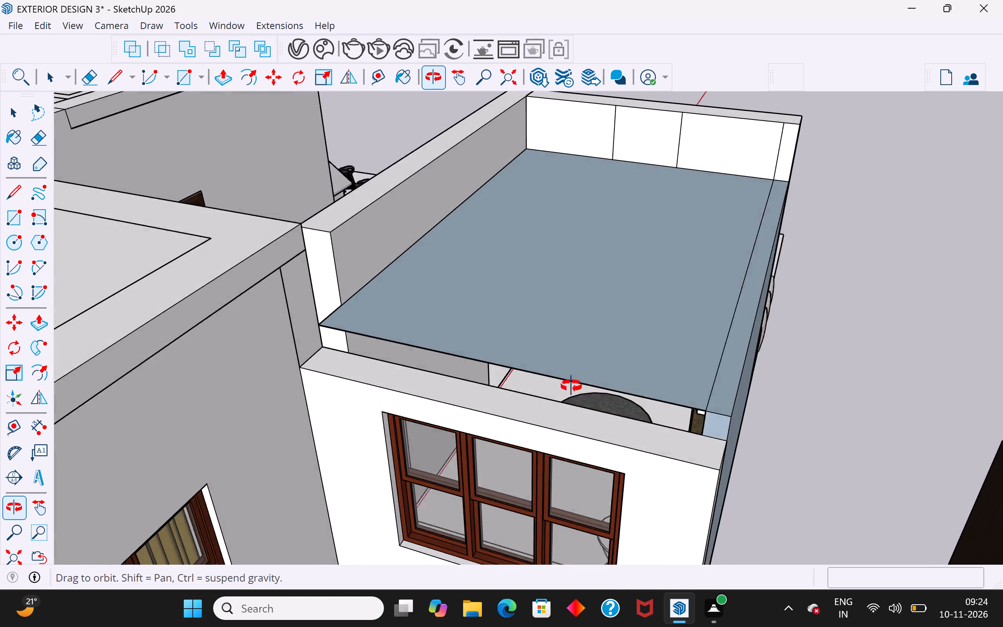
{"action": "middle_click_drag", "start_coordinate": [571, 386], "coordinate": [536, 408]}
{"action": "scroll", "coordinate": [536, 408], "scroll_direction": "down", "scroll_amount": 4}
{"action": "middle_click_drag", "start_coordinate": [592, 406], "coordinate": [482, 338]}
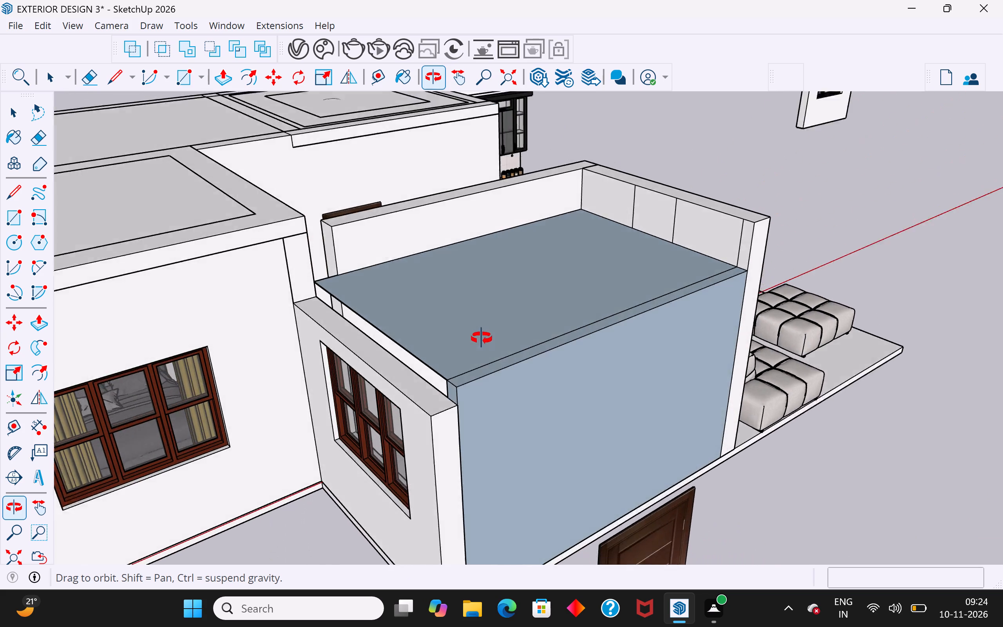
{"action": "middle_click_drag", "start_coordinate": [482, 338], "coordinate": [514, 397]}
{"action": "scroll", "coordinate": [778, 417], "scroll_direction": "down", "scroll_amount": 4}
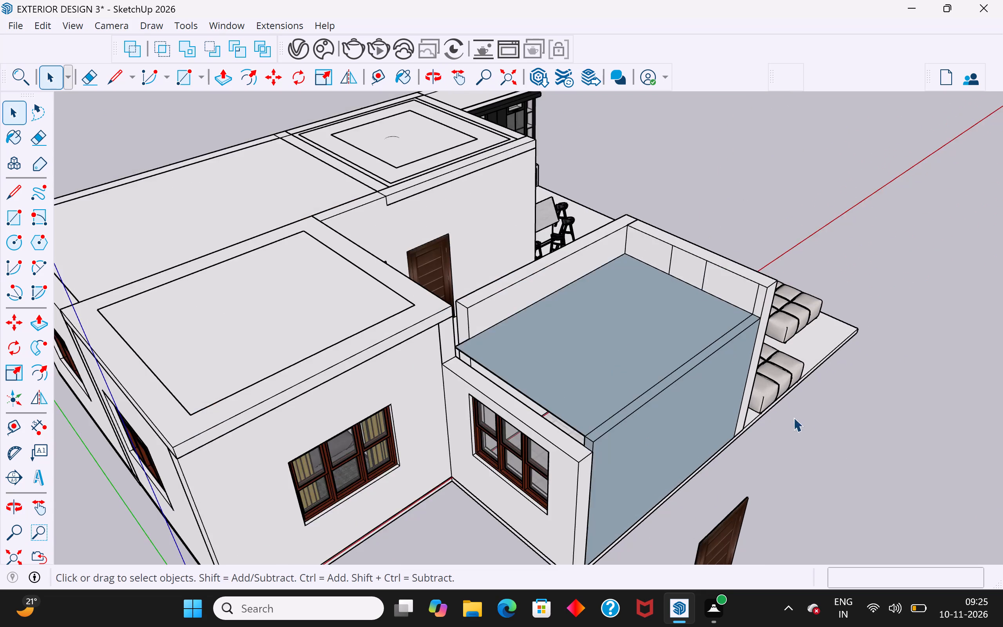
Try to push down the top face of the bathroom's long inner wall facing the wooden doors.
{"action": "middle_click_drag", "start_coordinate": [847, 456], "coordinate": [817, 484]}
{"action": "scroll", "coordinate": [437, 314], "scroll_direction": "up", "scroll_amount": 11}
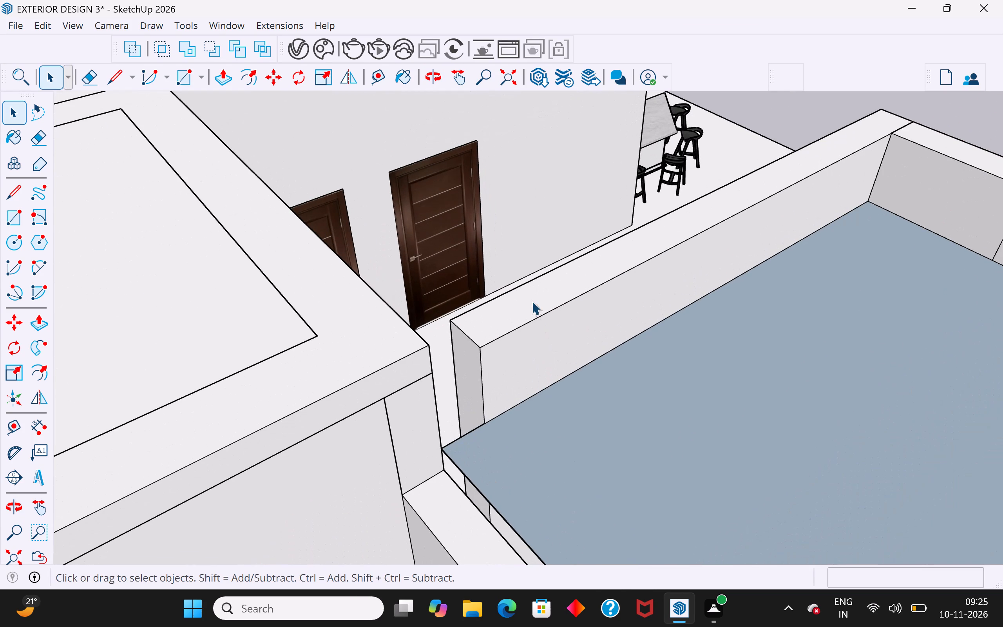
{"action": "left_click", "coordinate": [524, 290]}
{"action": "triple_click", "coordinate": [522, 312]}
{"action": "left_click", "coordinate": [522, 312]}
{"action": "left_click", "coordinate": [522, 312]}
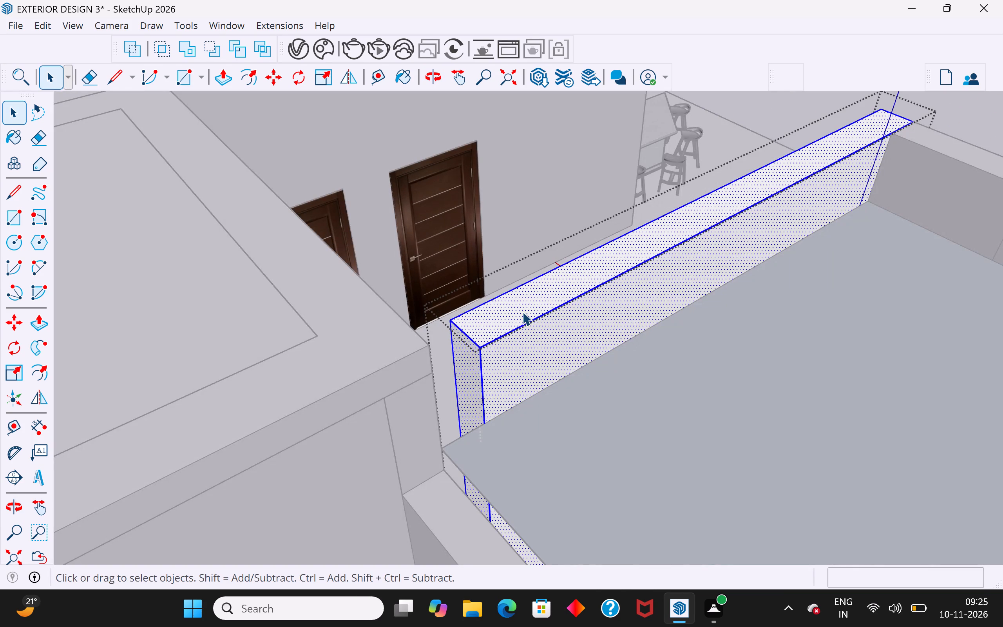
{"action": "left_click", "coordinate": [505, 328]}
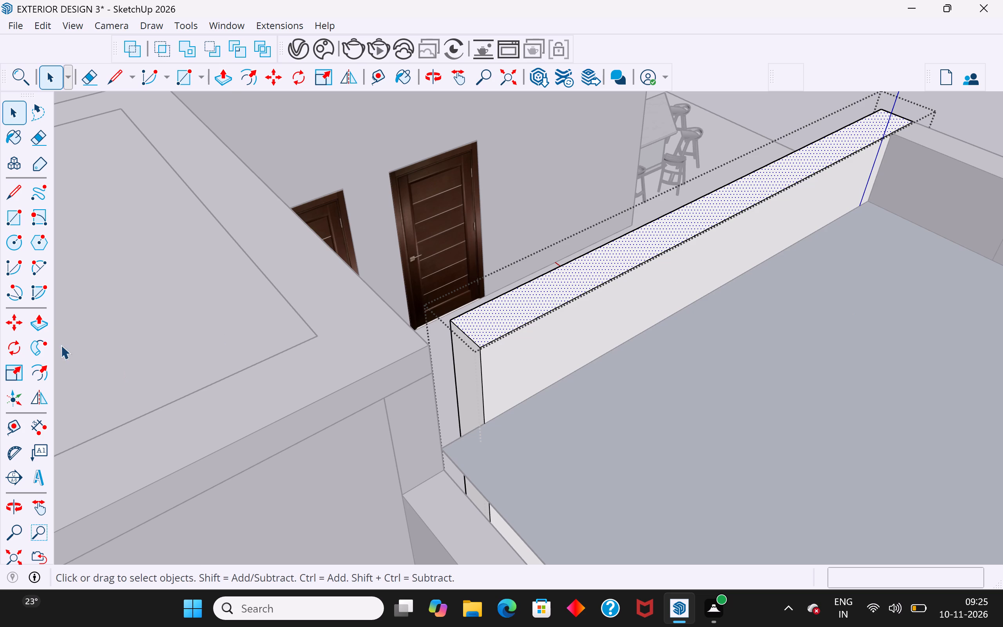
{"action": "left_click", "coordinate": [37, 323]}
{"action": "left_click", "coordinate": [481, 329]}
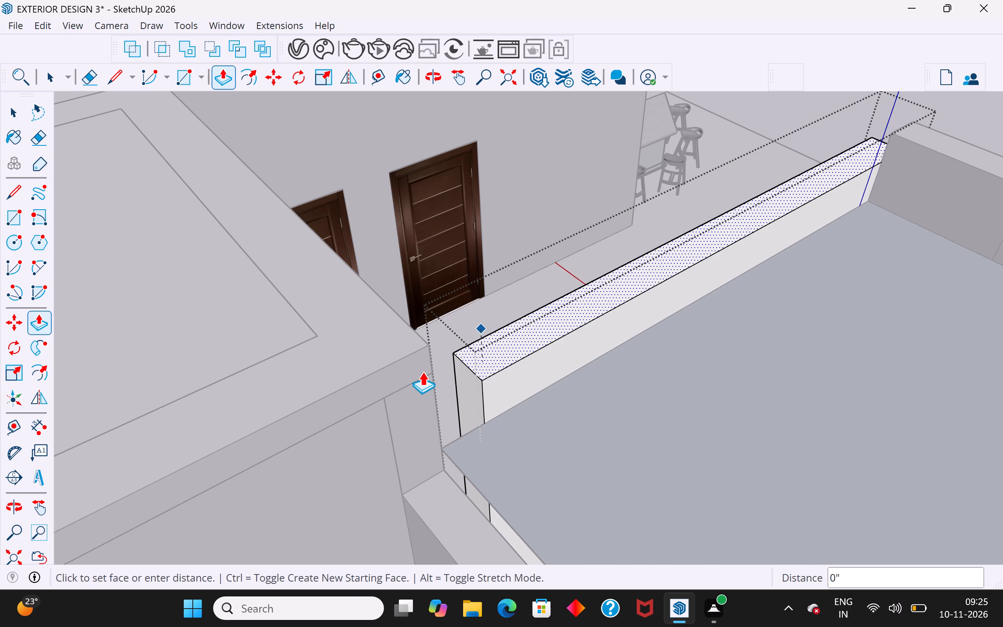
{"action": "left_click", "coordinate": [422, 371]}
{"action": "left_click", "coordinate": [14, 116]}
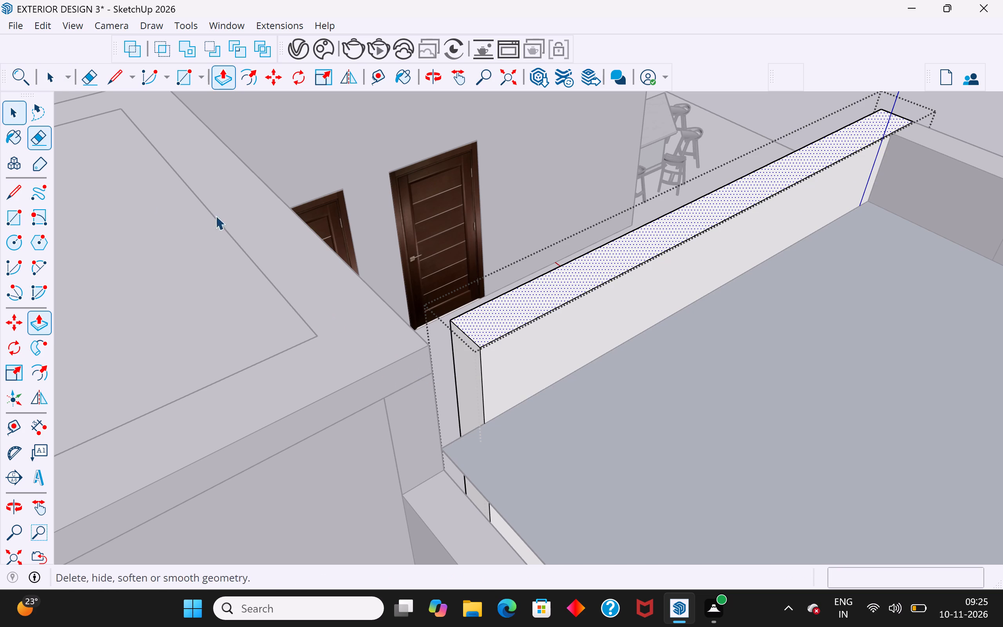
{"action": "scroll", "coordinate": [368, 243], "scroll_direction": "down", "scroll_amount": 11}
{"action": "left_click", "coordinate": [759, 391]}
Compare the bathroom window wall's height with the neighbouring room's roof slab.
{"action": "middle_click_drag", "start_coordinate": [696, 342], "coordinate": [380, 174]}
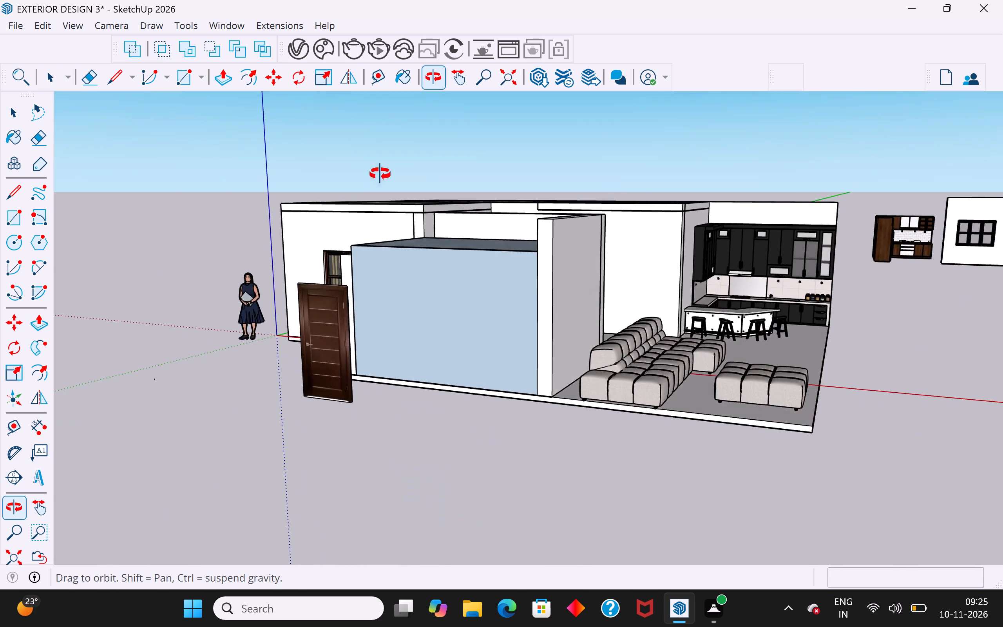
{"action": "middle_click_drag", "start_coordinate": [380, 174], "coordinate": [843, 182]}
{"action": "scroll", "coordinate": [469, 322], "scroll_direction": "up", "scroll_amount": 2}
{"action": "scroll", "coordinate": [561, 268], "scroll_direction": "up", "scroll_amount": 1}
{"action": "middle_click_drag", "start_coordinate": [561, 268], "coordinate": [561, 263]}
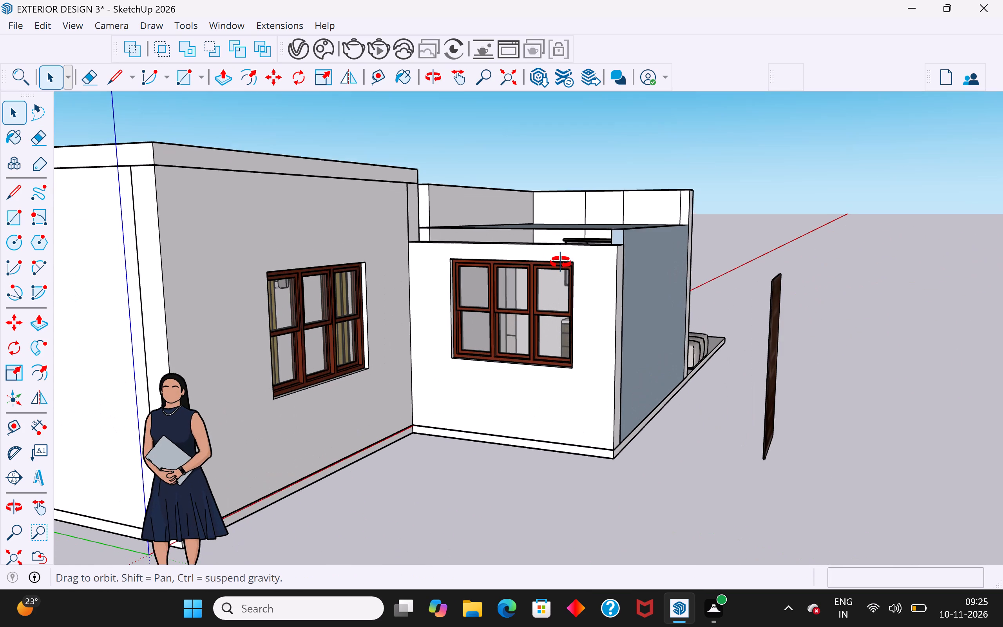
{"action": "middle_click_drag", "start_coordinate": [561, 263], "coordinate": [568, 336]}
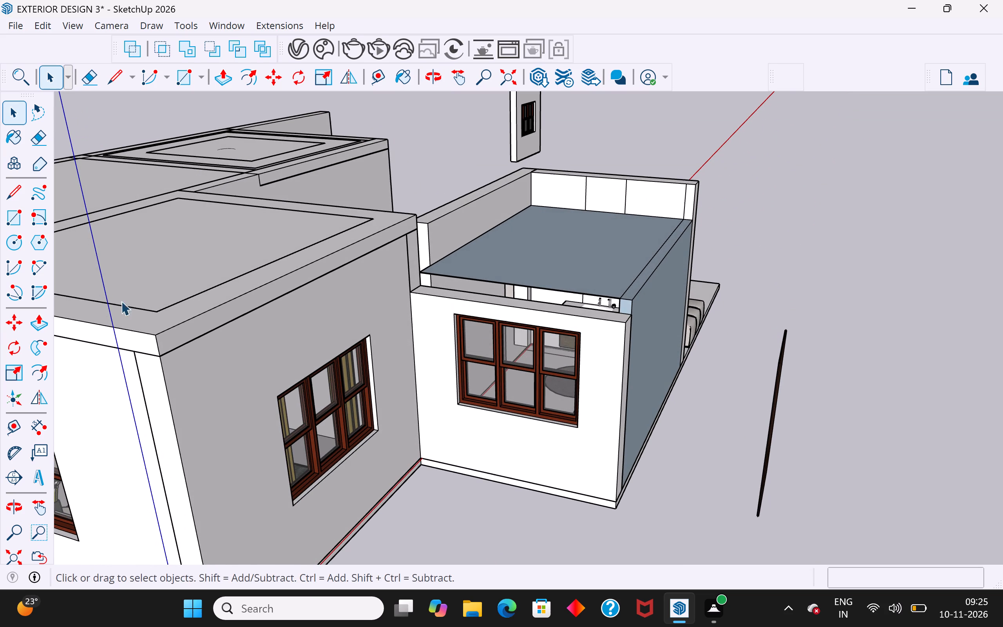
{"action": "left_click", "coordinate": [247, 273]}
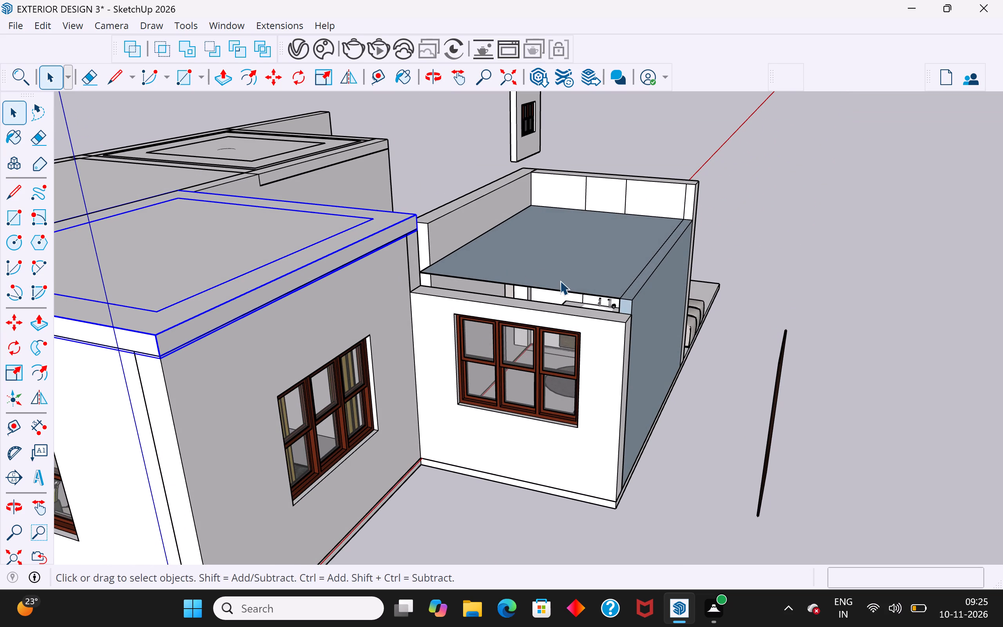
{"action": "middle_click_drag", "start_coordinate": [501, 343], "coordinate": [521, 276]}
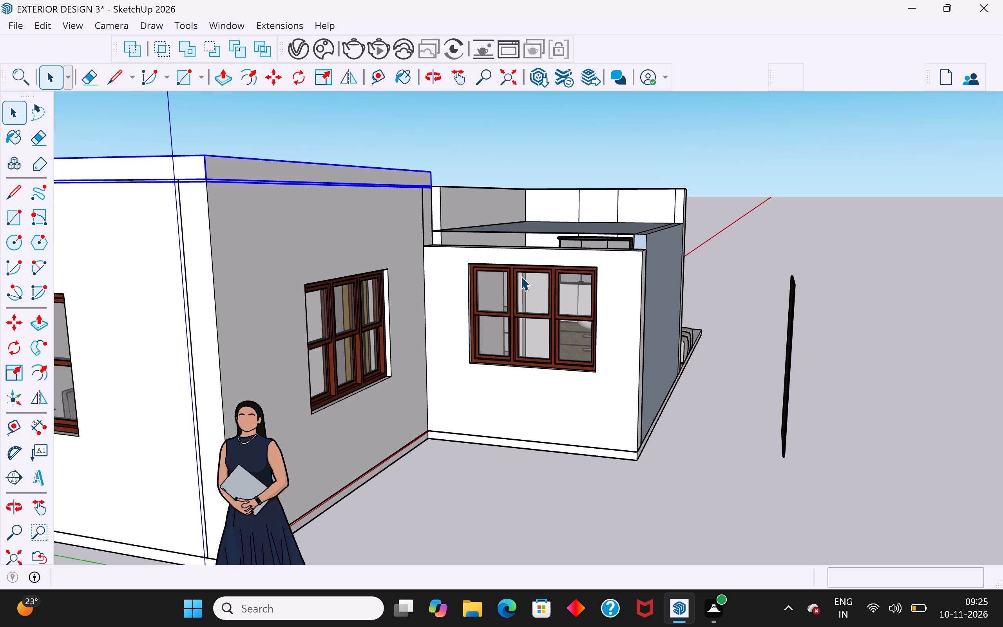
Raise the bathroom window wall's top face about 2' 4 3/8" to the underside of the neighbouring roof slab.
{"action": "scroll", "coordinate": [521, 276], "scroll_direction": "up", "scroll_amount": 2}
{"action": "middle_click_drag", "start_coordinate": [646, 335], "coordinate": [420, 453]}
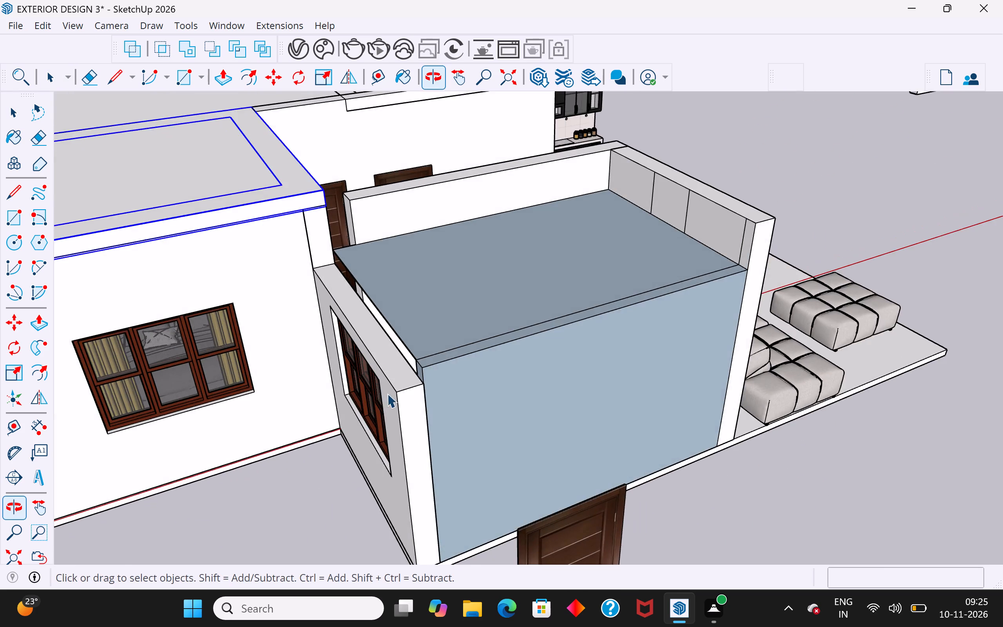
{"action": "scroll", "coordinate": [373, 317], "scroll_direction": "up", "scroll_amount": 5}
{"action": "left_click", "coordinate": [353, 317]}
{"action": "double_click", "coordinate": [359, 333]}
{"action": "left_click", "coordinate": [359, 333]}
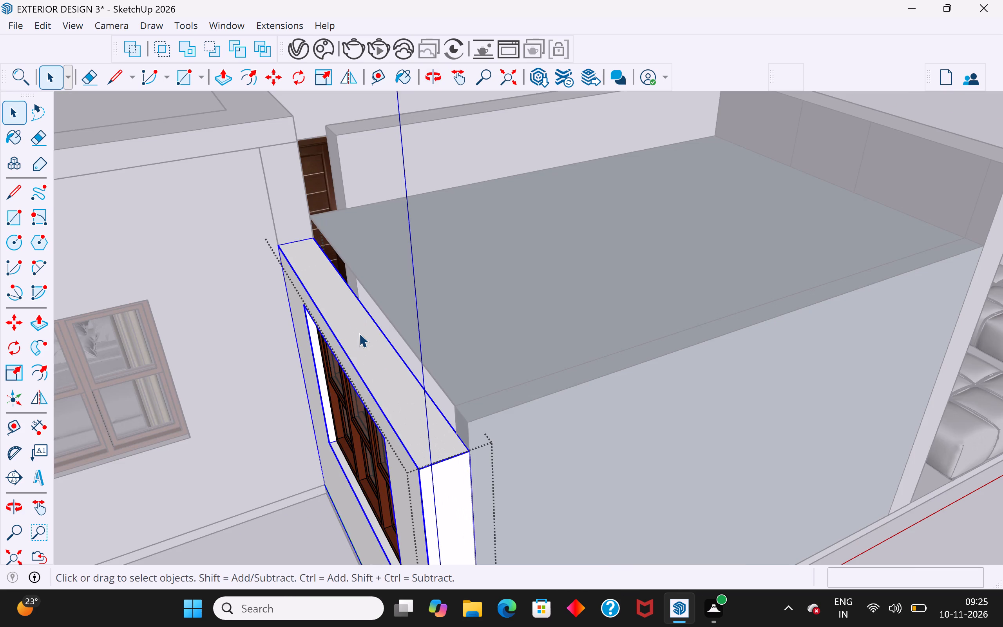
{"action": "double_click", "coordinate": [382, 348]}
{"action": "left_click", "coordinate": [383, 350]}
{"action": "left_click", "coordinate": [388, 360]}
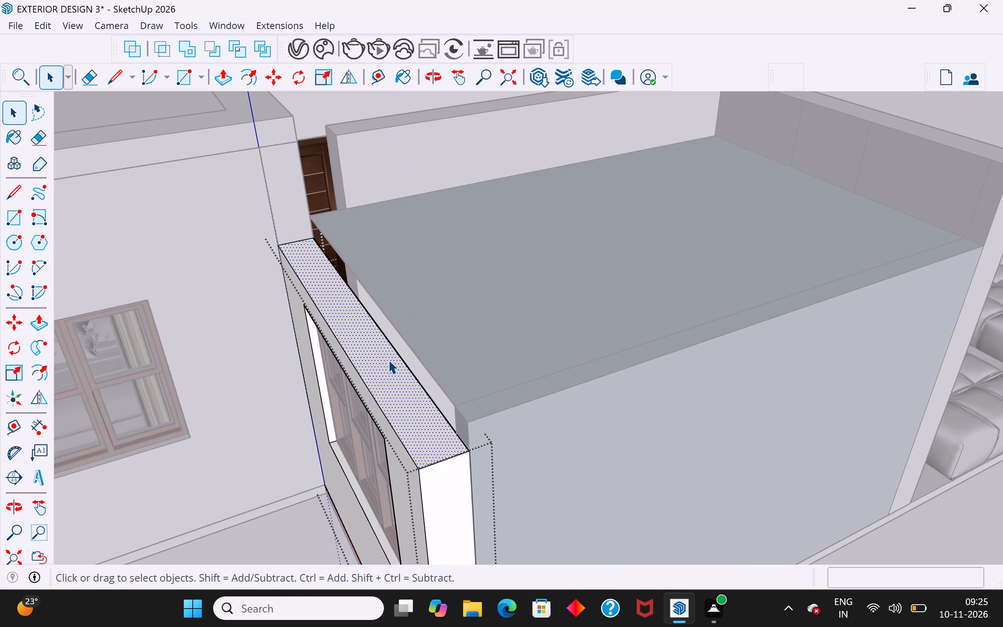
{"action": "left_click", "coordinate": [36, 327]}
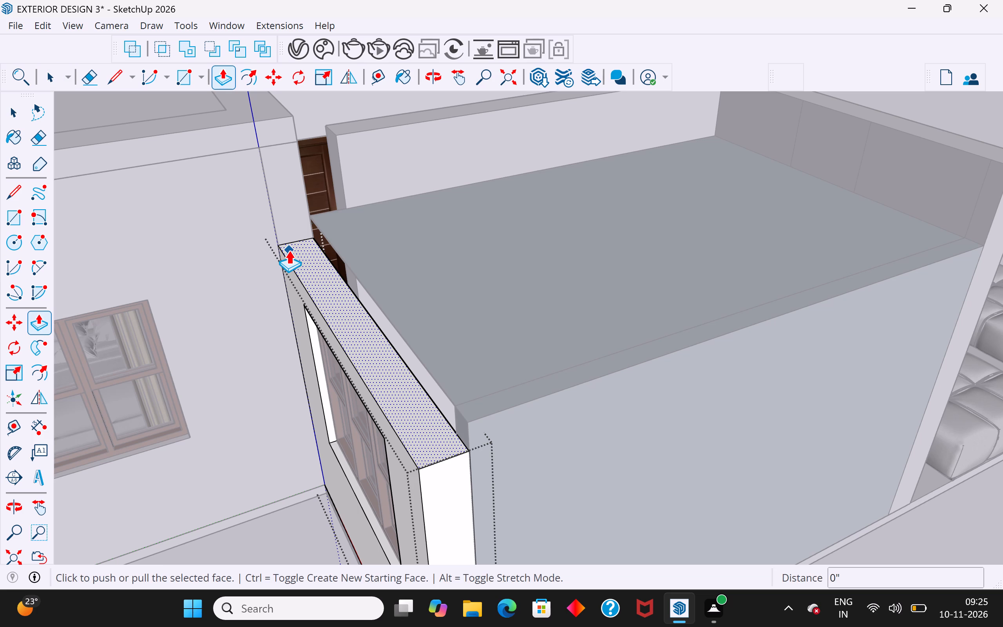
{"action": "left_click", "coordinate": [289, 250]}
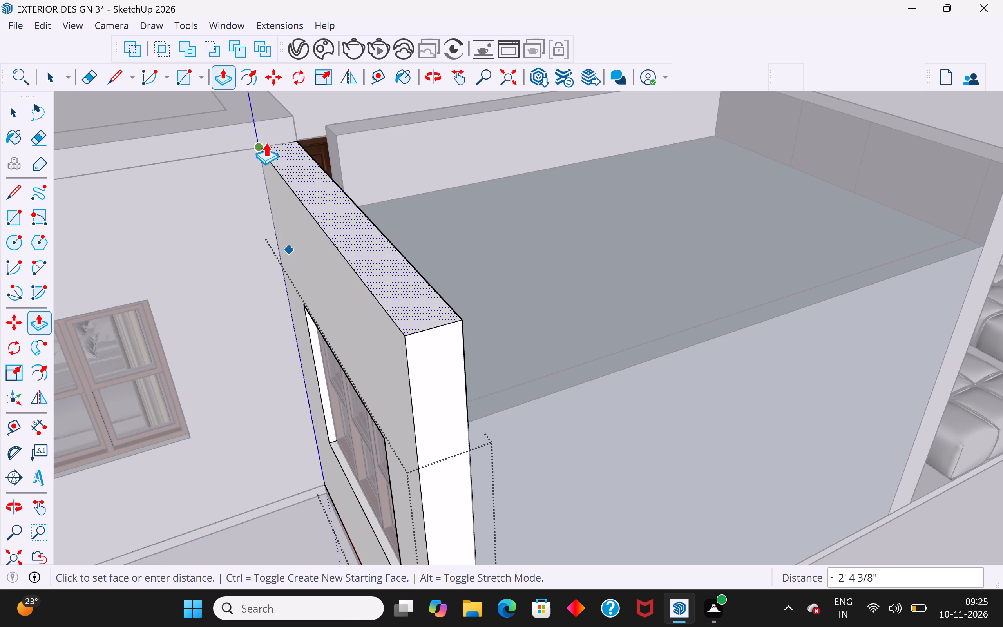
{"action": "left_click", "coordinate": [266, 142]}
{"action": "left_click", "coordinate": [16, 116]}
{"action": "scroll", "coordinate": [391, 309], "scroll_direction": "down", "scroll_amount": 8}
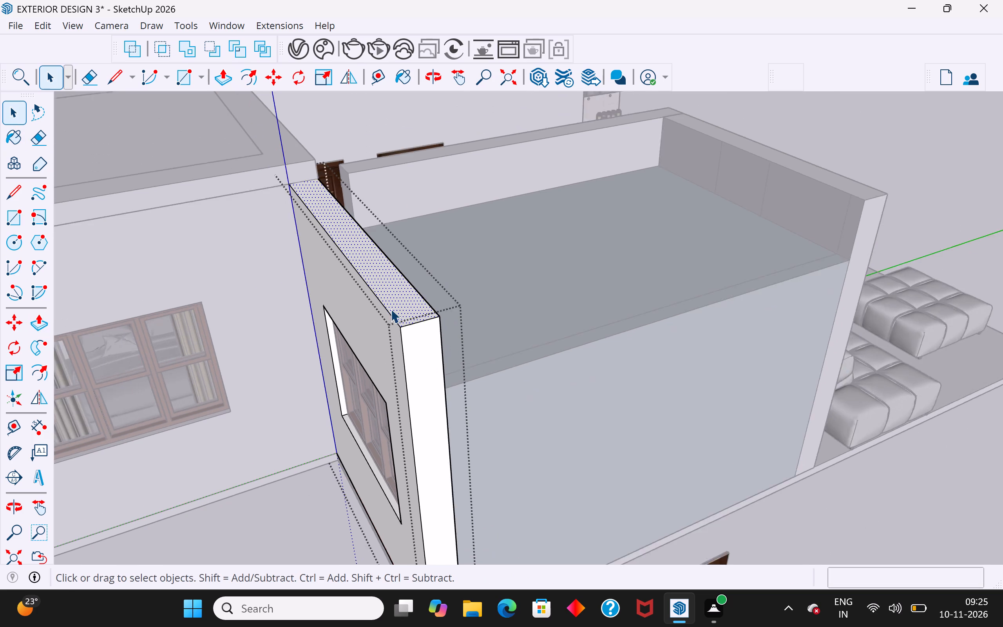
{"action": "scroll", "coordinate": [391, 309], "scroll_direction": "down", "scroll_amount": 2}
{"action": "left_click", "coordinate": [753, 471]}
Examine the raised window wall and the bathroom enclosure from several sides.
{"action": "middle_click_drag", "start_coordinate": [570, 374], "coordinate": [405, 421]}
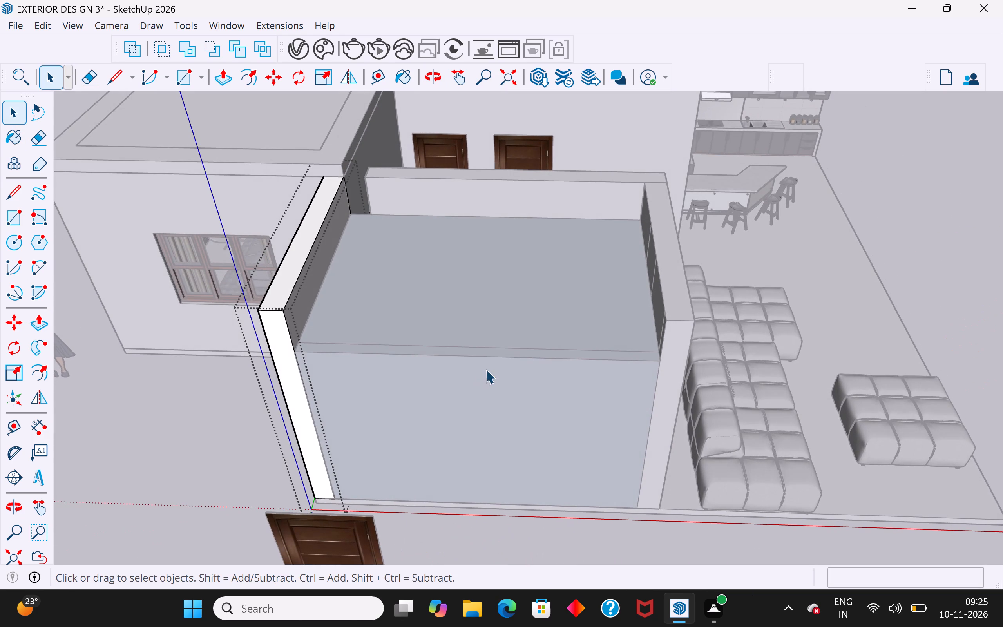
{"action": "scroll", "coordinate": [635, 411], "scroll_direction": "down", "scroll_amount": 10}
{"action": "middle_click_drag", "start_coordinate": [635, 411], "coordinate": [556, 410]}
{"action": "scroll", "coordinate": [555, 406], "scroll_direction": "up", "scroll_amount": 2}
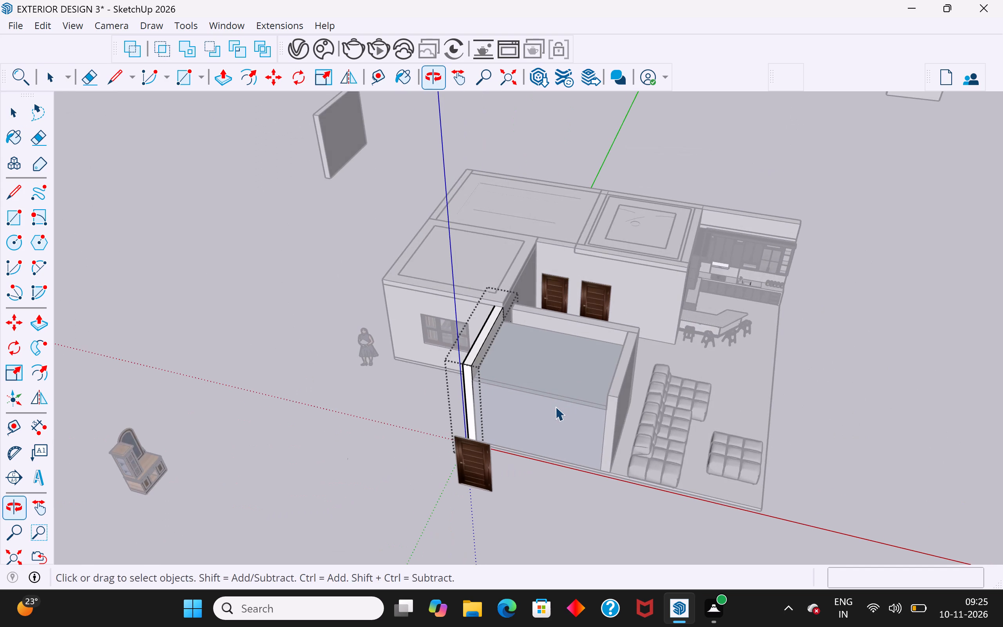
{"action": "scroll", "coordinate": [555, 406], "scroll_direction": "up", "scroll_amount": 1}
{"action": "middle_click_drag", "start_coordinate": [559, 433], "coordinate": [764, 348]}
{"action": "scroll", "coordinate": [598, 385], "scroll_direction": "up", "scroll_amount": 7}
{"action": "scroll", "coordinate": [625, 353], "scroll_direction": "up", "scroll_amount": 1}
{"action": "middle_click_drag", "start_coordinate": [625, 353], "coordinate": [429, 388]}
{"action": "left_click", "coordinate": [537, 240]}
Raise the narrow top strip along the bathroom's outer side about 1' 9 9/16" to the level of the window wall's top.
{"action": "middle_click_drag", "start_coordinate": [529, 379], "coordinate": [514, 436]}
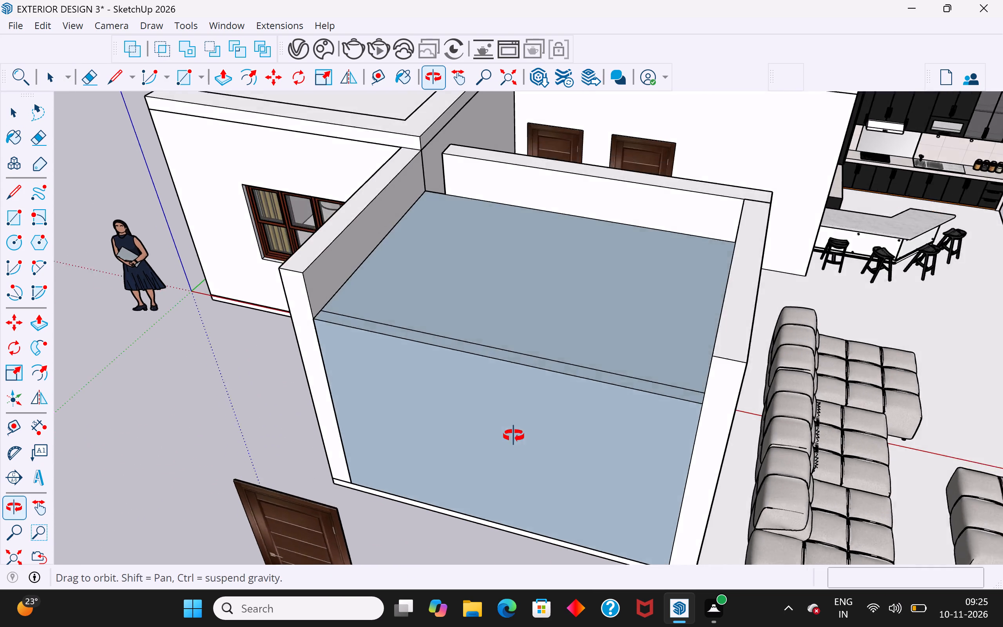
{"action": "middle_click_drag", "start_coordinate": [514, 436], "coordinate": [423, 493]}
{"action": "scroll", "coordinate": [472, 384], "scroll_direction": "up", "scroll_amount": 5}
{"action": "double_click", "coordinate": [454, 431]}
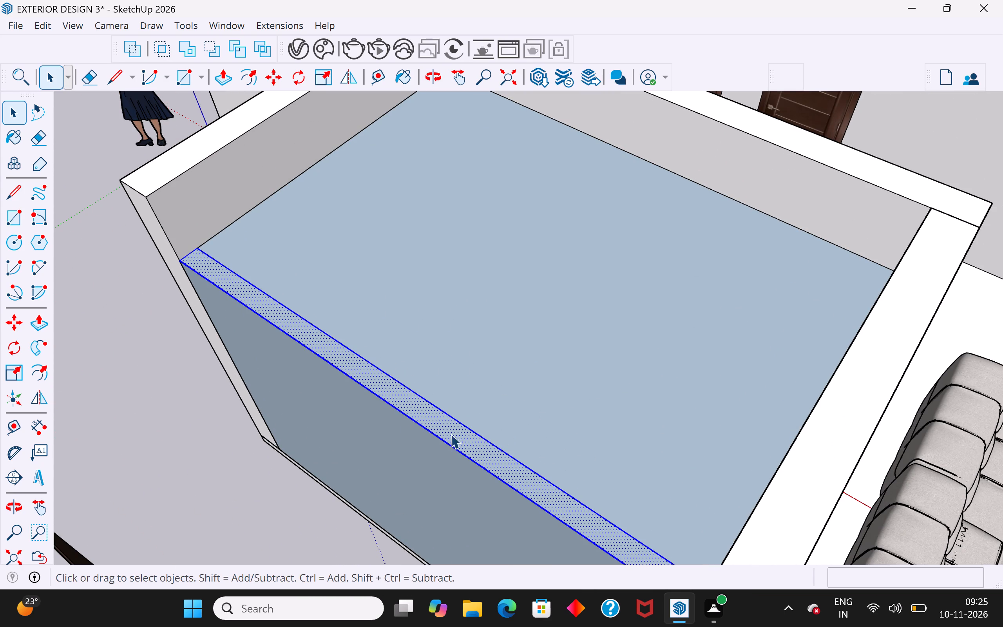
{"action": "left_click", "coordinate": [37, 323]}
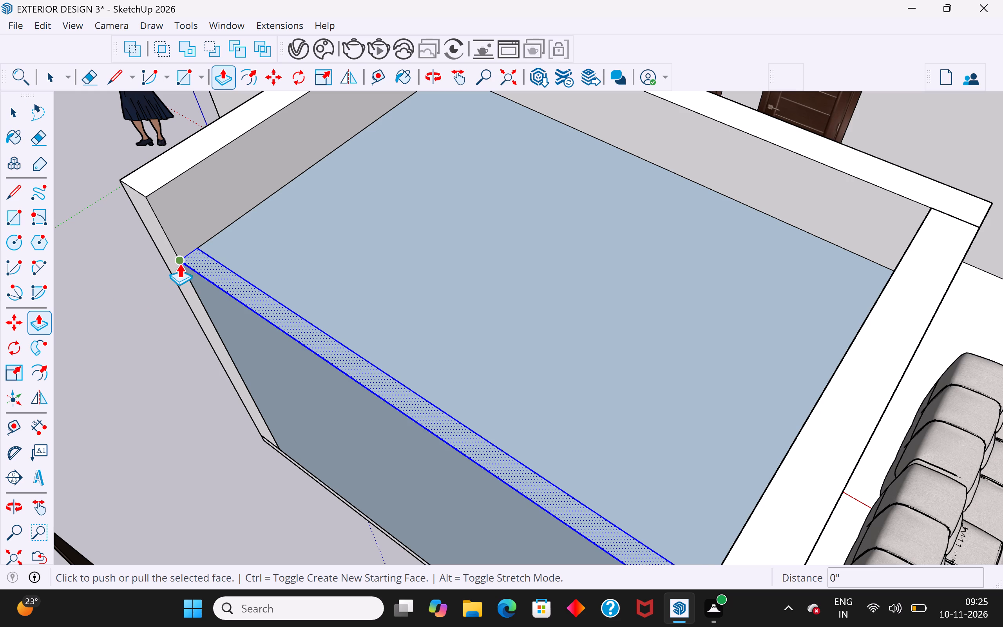
{"action": "left_click", "coordinate": [179, 263]}
{"action": "left_click", "coordinate": [145, 195]}
{"action": "middle_click_drag", "start_coordinate": [429, 356], "coordinate": [119, 389]}
{"action": "scroll", "coordinate": [353, 375], "scroll_direction": "down", "scroll_amount": 4}
{"action": "middle_click_drag", "start_coordinate": [487, 422], "coordinate": [117, 326]}
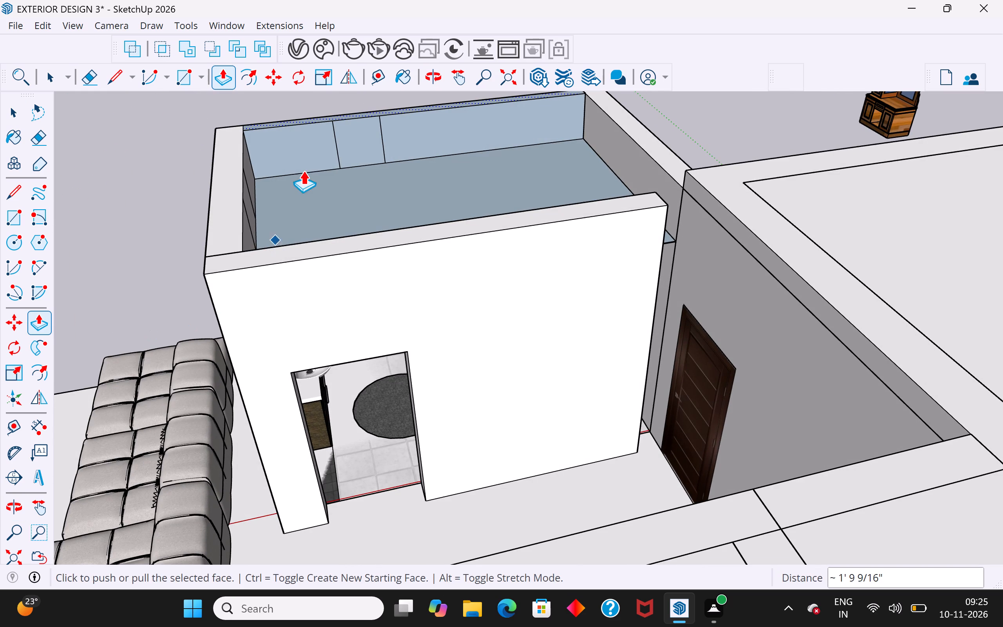
{"action": "left_click", "coordinate": [18, 112]}
{"action": "left_click", "coordinate": [137, 225]}
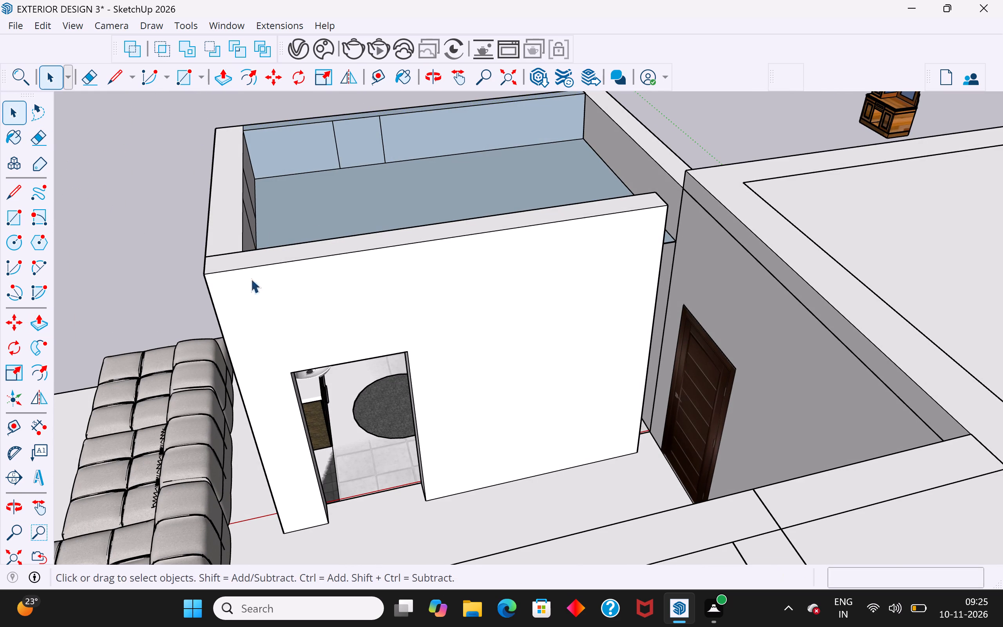
Examine the bathroom's ceiling and wall tops from inside the room and from below.
{"action": "scroll", "coordinate": [386, 323], "scroll_direction": "up", "scroll_amount": 1}
{"action": "middle_click_drag", "start_coordinate": [386, 323], "coordinate": [427, 185]}
{"action": "middle_click_drag", "start_coordinate": [425, 204], "coordinate": [306, 463]}
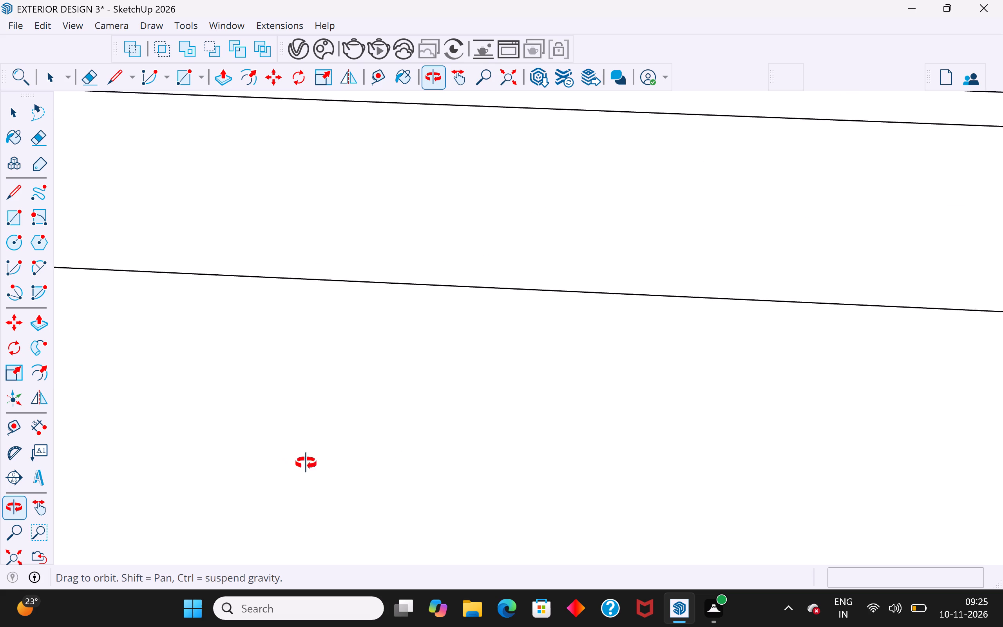
{"action": "middle_click_drag", "start_coordinate": [306, 463], "coordinate": [390, 478]}
{"action": "scroll", "coordinate": [648, 391], "scroll_direction": "down", "scroll_amount": 20}
{"action": "scroll", "coordinate": [648, 391], "scroll_direction": "down", "scroll_amount": 2}
{"action": "middle_click_drag", "start_coordinate": [433, 326], "coordinate": [511, 299]}
{"action": "scroll", "coordinate": [517, 150], "scroll_direction": "up", "scroll_amount": 20}
{"action": "scroll", "coordinate": [517, 150], "scroll_direction": "up", "scroll_amount": 14}
{"action": "middle_click_drag", "start_coordinate": [588, 374], "coordinate": [560, 56]}
{"action": "middle_click_drag", "start_coordinate": [509, 501], "coordinate": [494, 363]}
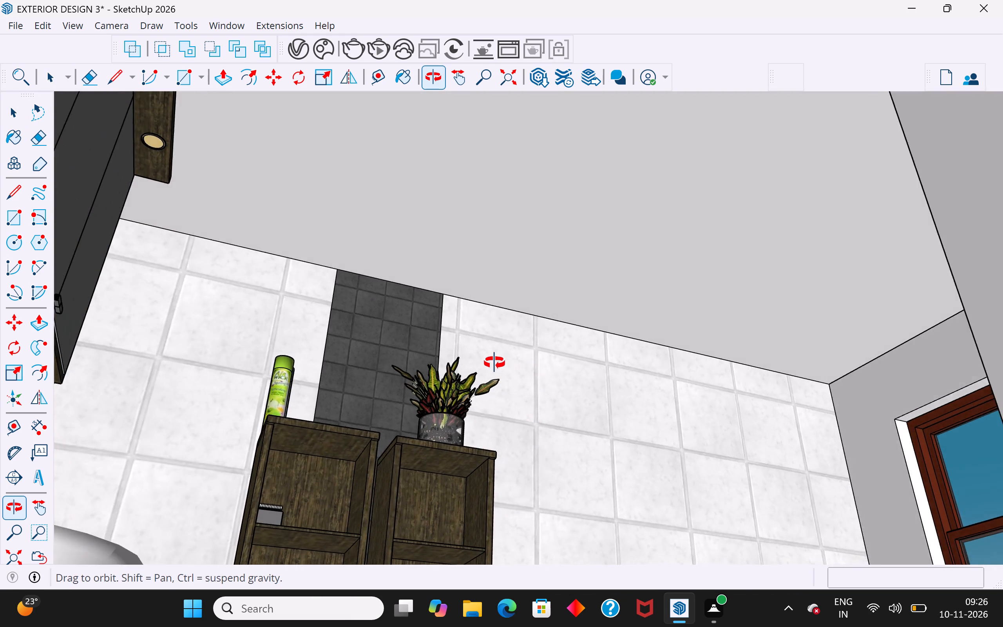
{"action": "middle_click_drag", "start_coordinate": [494, 363], "coordinate": [501, 347]}
{"action": "left_click", "coordinate": [616, 216]}
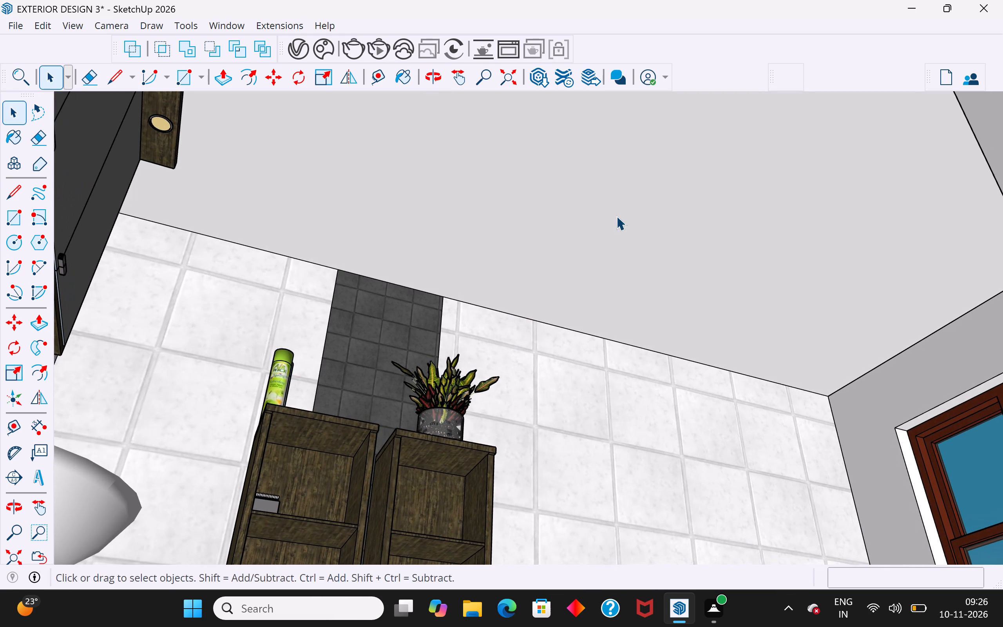
{"action": "scroll", "coordinate": [592, 316], "scroll_direction": "down", "scroll_amount": 15}
{"action": "middle_click_drag", "start_coordinate": [641, 307], "coordinate": [613, 454]}
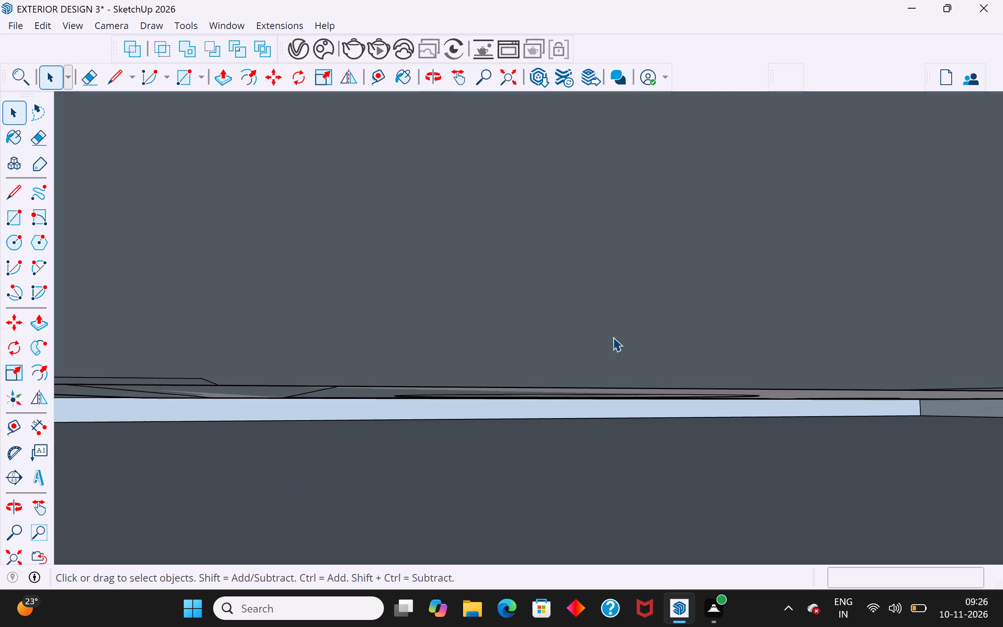
{"action": "scroll", "coordinate": [604, 344], "scroll_direction": "down", "scroll_amount": 20}
{"action": "middle_click_drag", "start_coordinate": [668, 270], "coordinate": [660, 386]}
{"action": "scroll", "coordinate": [534, 464], "scroll_direction": "down", "scroll_amount": 9}
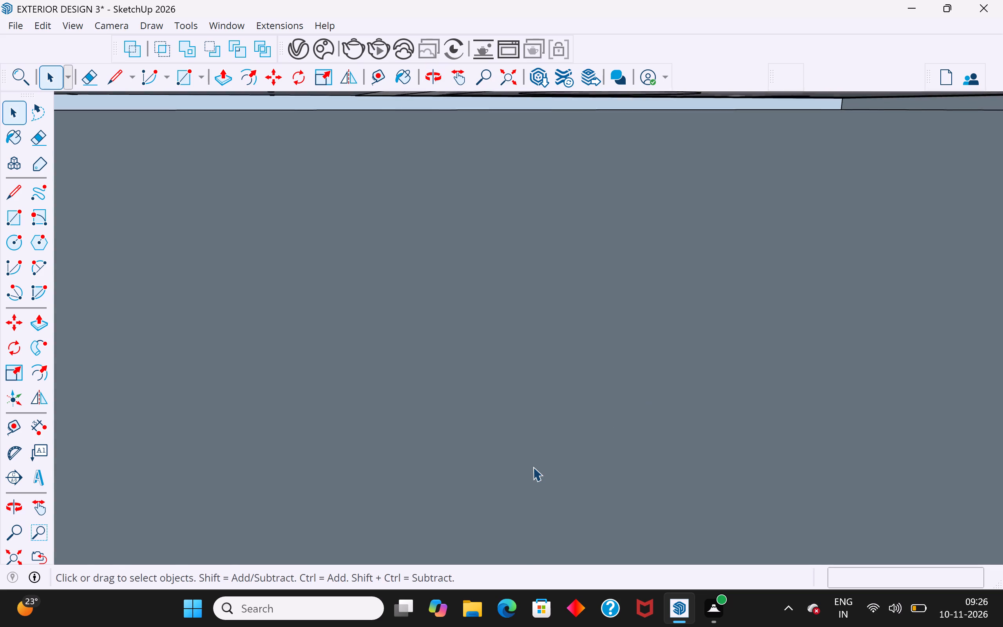
{"action": "scroll", "coordinate": [533, 467], "scroll_direction": "down", "scroll_amount": 5}
{"action": "scroll", "coordinate": [782, 401], "scroll_direction": "down", "scroll_amount": 20}
{"action": "scroll", "coordinate": [782, 401], "scroll_direction": "down", "scroll_amount": 12}
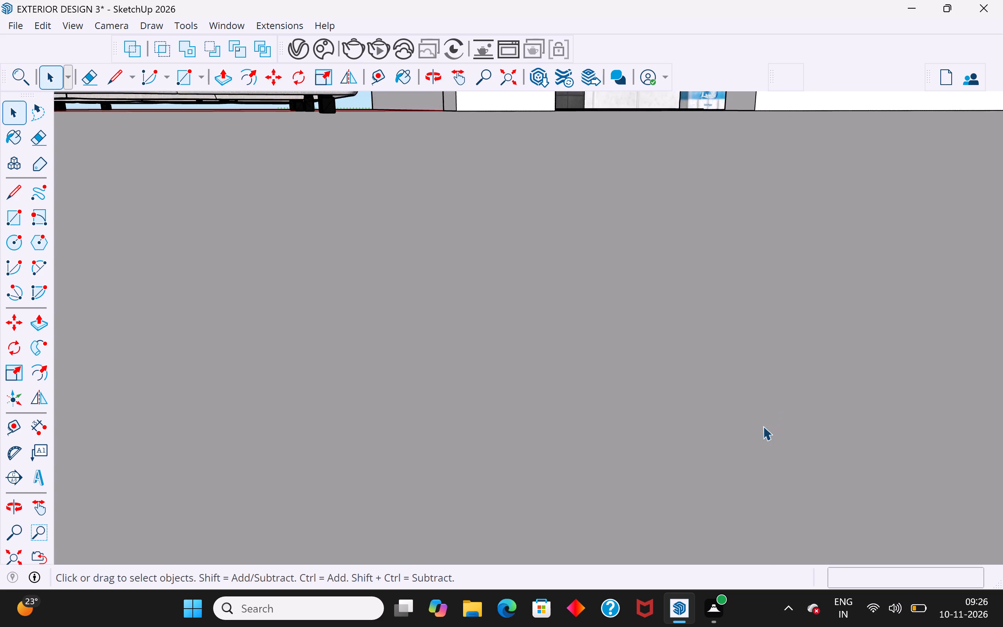
{"action": "middle_click_drag", "start_coordinate": [558, 348], "coordinate": [529, 454]}
{"action": "scroll", "coordinate": [593, 524], "scroll_direction": "down", "scroll_amount": 20}
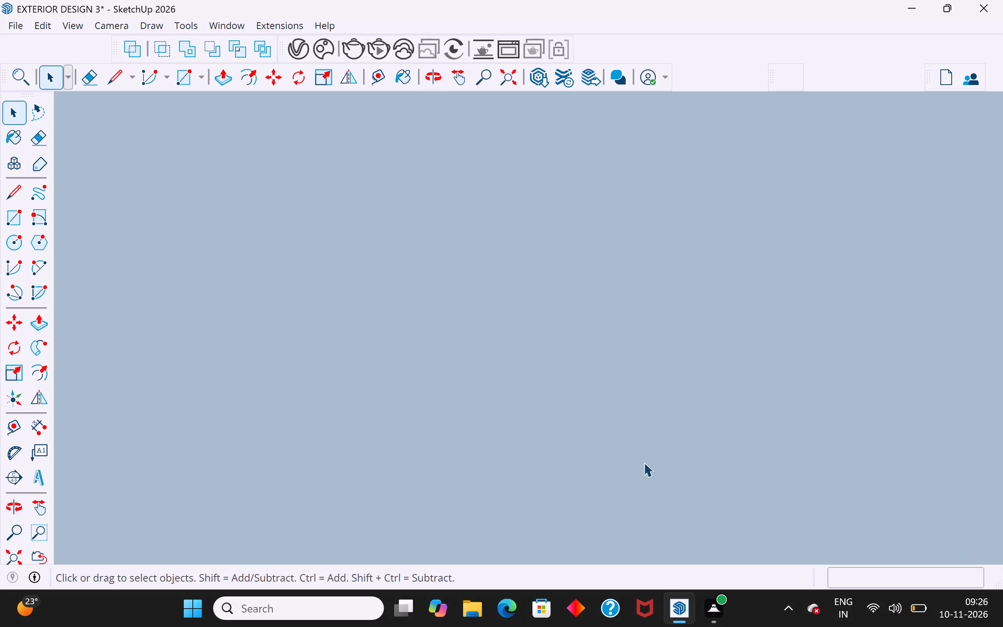
{"action": "scroll", "coordinate": [644, 462], "scroll_direction": "down", "scroll_amount": 1}
{"action": "middle_click_drag", "start_coordinate": [787, 357], "coordinate": [626, 468]}
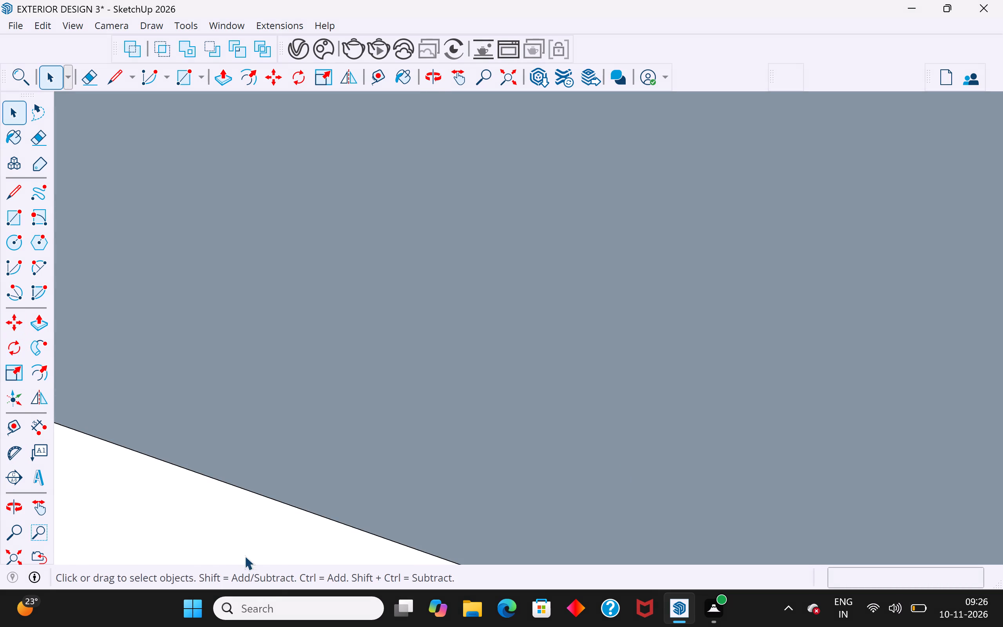
{"action": "scroll", "coordinate": [368, 523], "scroll_direction": "down", "scroll_amount": 2}
{"action": "scroll", "coordinate": [281, 504], "scroll_direction": "down", "scroll_amount": 4}
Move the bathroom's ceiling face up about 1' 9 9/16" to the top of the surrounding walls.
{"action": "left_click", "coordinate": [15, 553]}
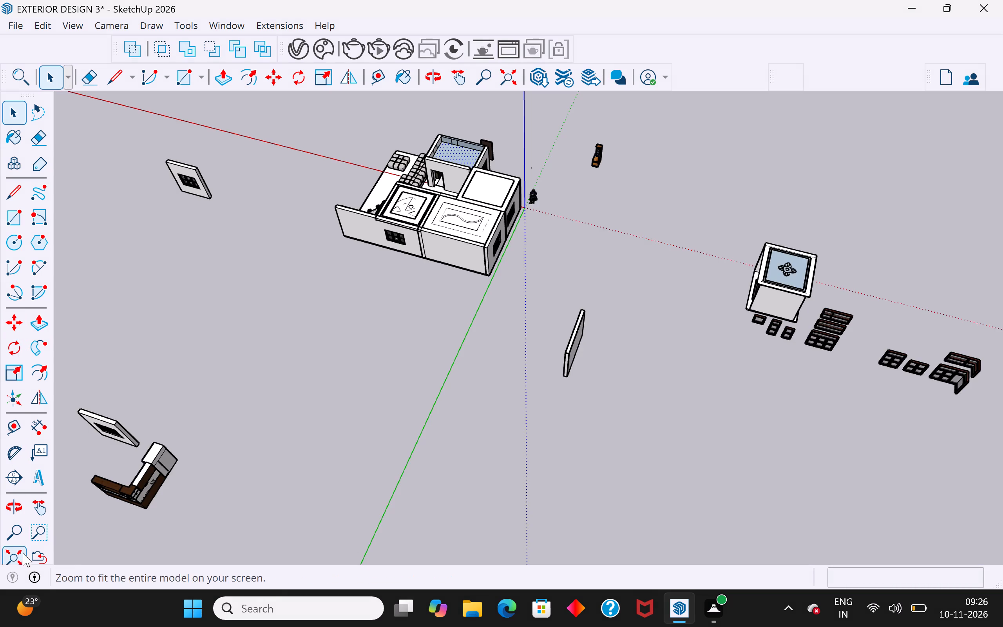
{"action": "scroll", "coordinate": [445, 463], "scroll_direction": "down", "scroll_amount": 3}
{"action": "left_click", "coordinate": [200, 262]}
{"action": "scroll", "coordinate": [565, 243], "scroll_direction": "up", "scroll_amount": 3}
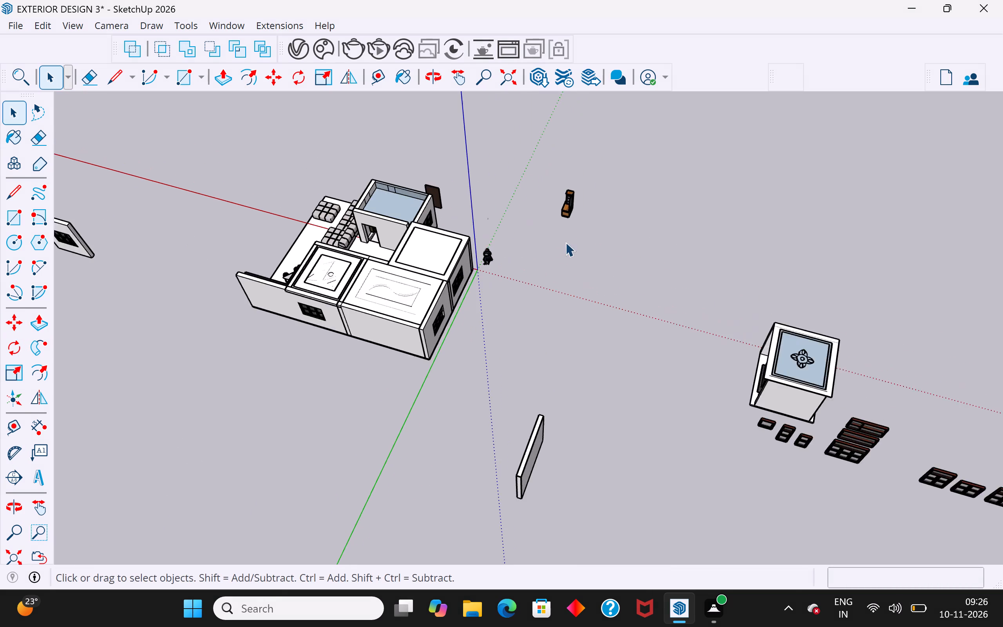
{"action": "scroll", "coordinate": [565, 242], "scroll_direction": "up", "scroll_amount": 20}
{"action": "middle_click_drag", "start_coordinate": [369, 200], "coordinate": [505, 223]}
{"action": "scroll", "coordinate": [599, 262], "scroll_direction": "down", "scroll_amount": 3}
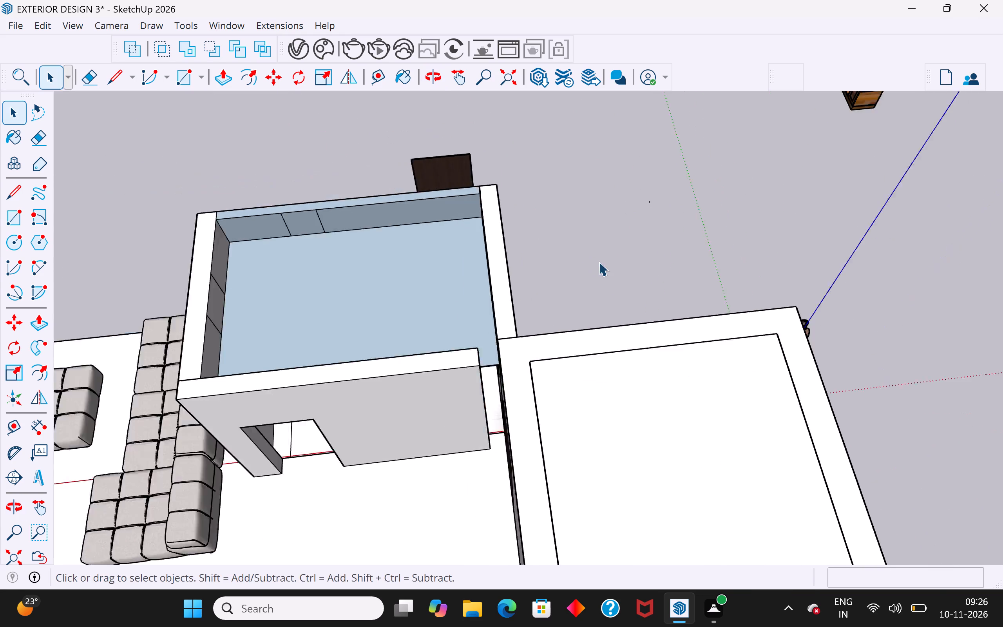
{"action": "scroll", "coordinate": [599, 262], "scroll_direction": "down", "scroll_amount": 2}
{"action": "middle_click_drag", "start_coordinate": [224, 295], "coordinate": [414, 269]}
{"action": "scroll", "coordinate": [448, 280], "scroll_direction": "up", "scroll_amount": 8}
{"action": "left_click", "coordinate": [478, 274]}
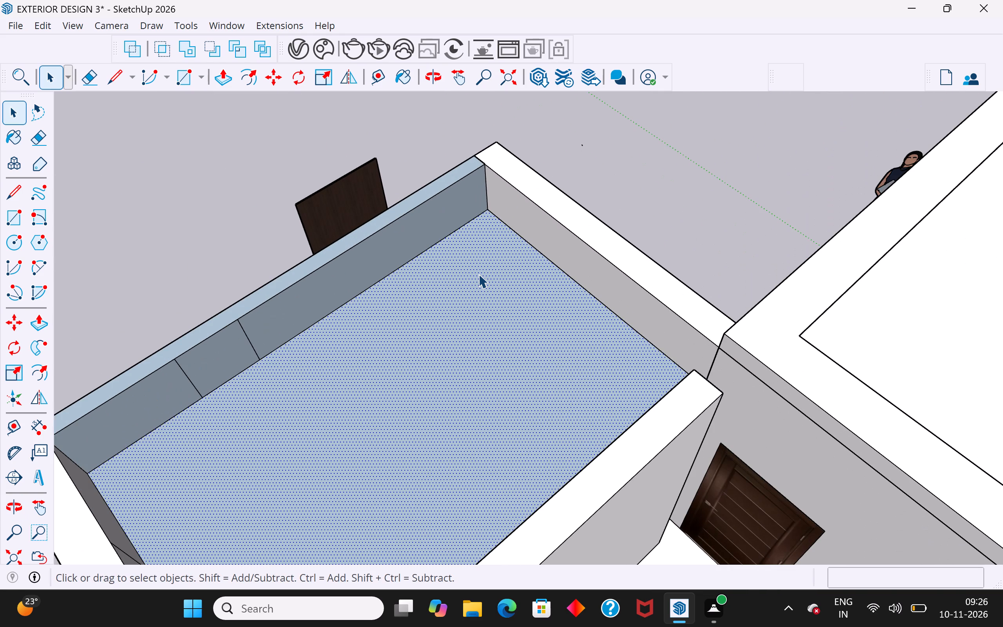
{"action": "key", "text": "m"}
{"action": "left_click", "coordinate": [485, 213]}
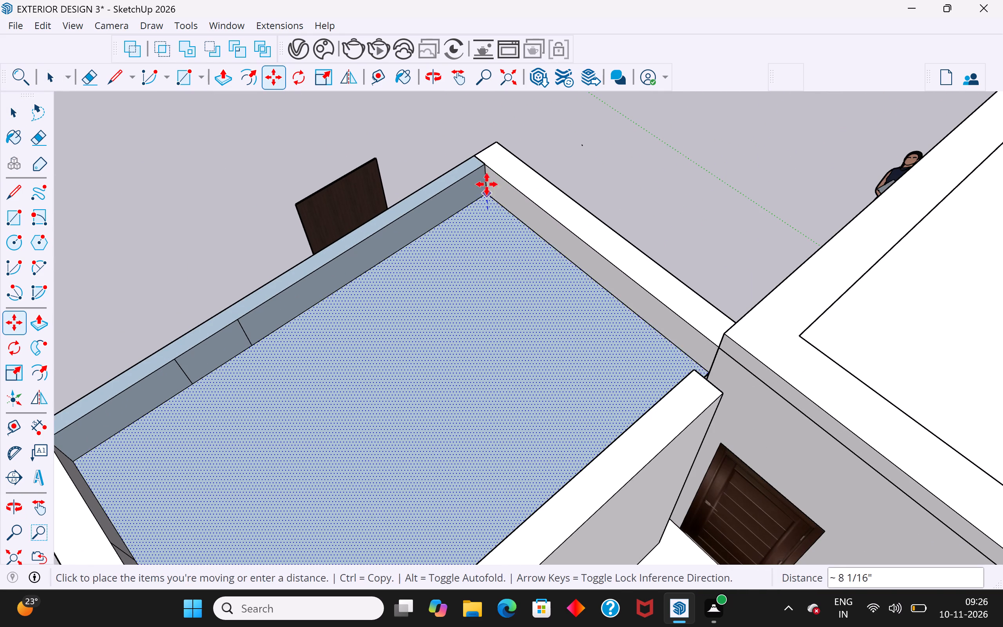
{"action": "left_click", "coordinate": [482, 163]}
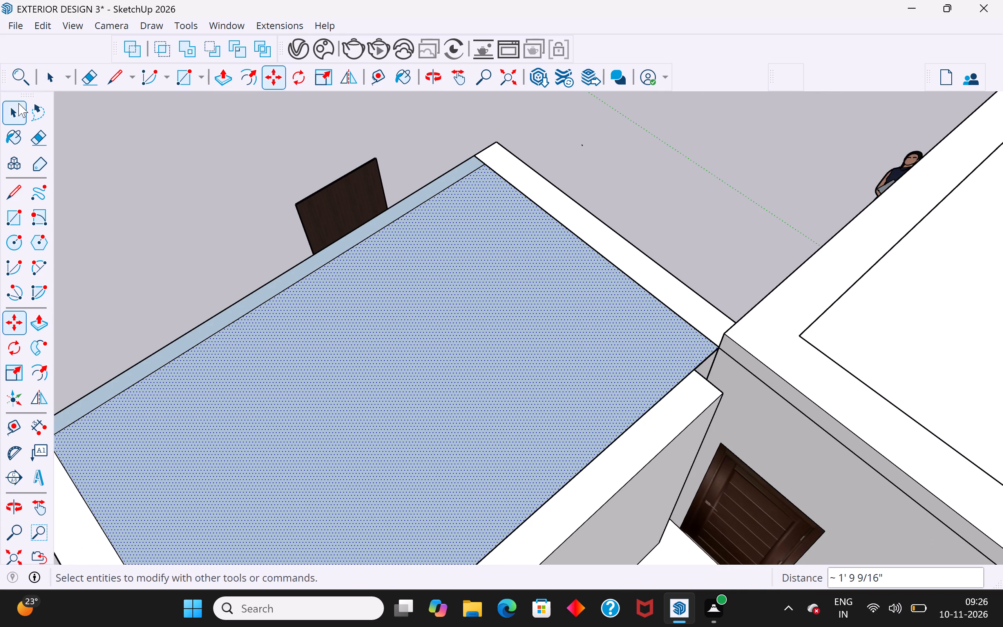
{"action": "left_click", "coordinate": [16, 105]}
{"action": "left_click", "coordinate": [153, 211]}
Examine the bathroom enclosure and its doorway from the living area and the kitchen counter side.
{"action": "middle_click_drag", "start_coordinate": [396, 358], "coordinate": [426, 67]}
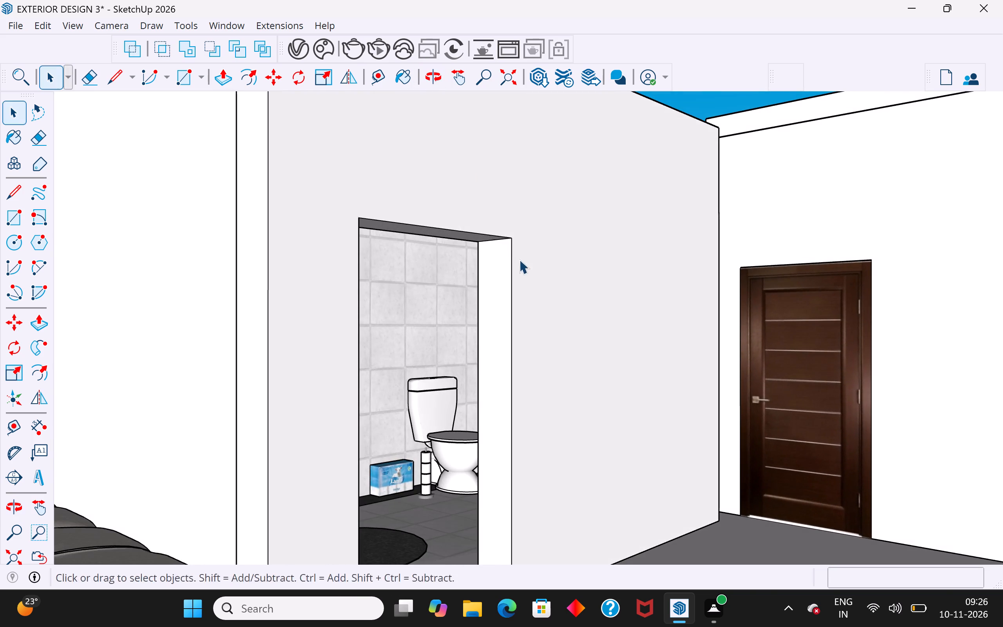
{"action": "middle_click_drag", "start_coordinate": [519, 259], "coordinate": [478, 143]}
{"action": "scroll", "coordinate": [498, 205], "scroll_direction": "up", "scroll_amount": 1}
{"action": "scroll", "coordinate": [462, 374], "scroll_direction": "down", "scroll_amount": 4}
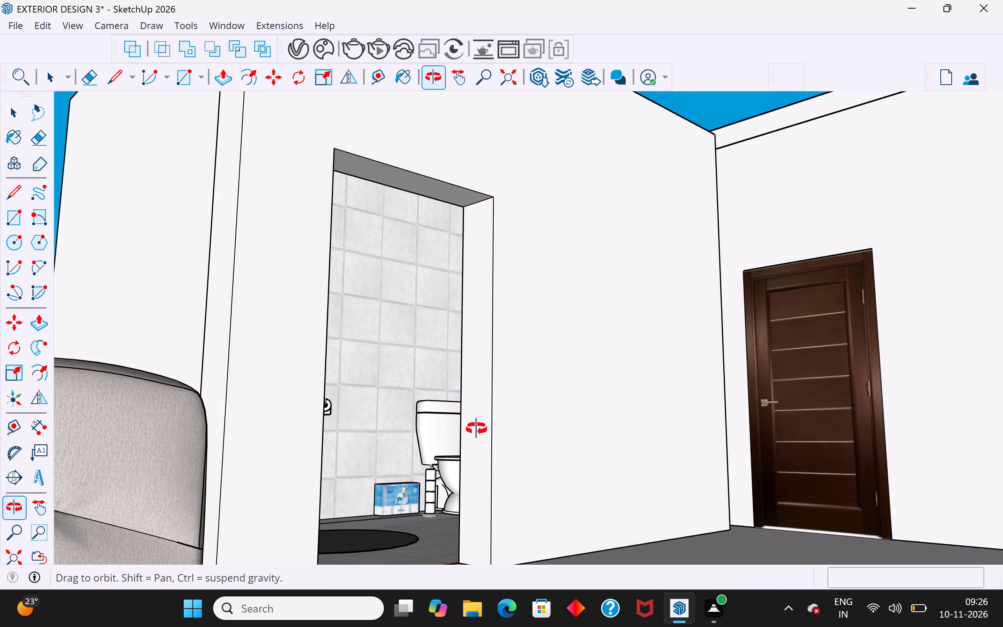
{"action": "scroll", "coordinate": [424, 471], "scroll_direction": "down", "scroll_amount": 4}
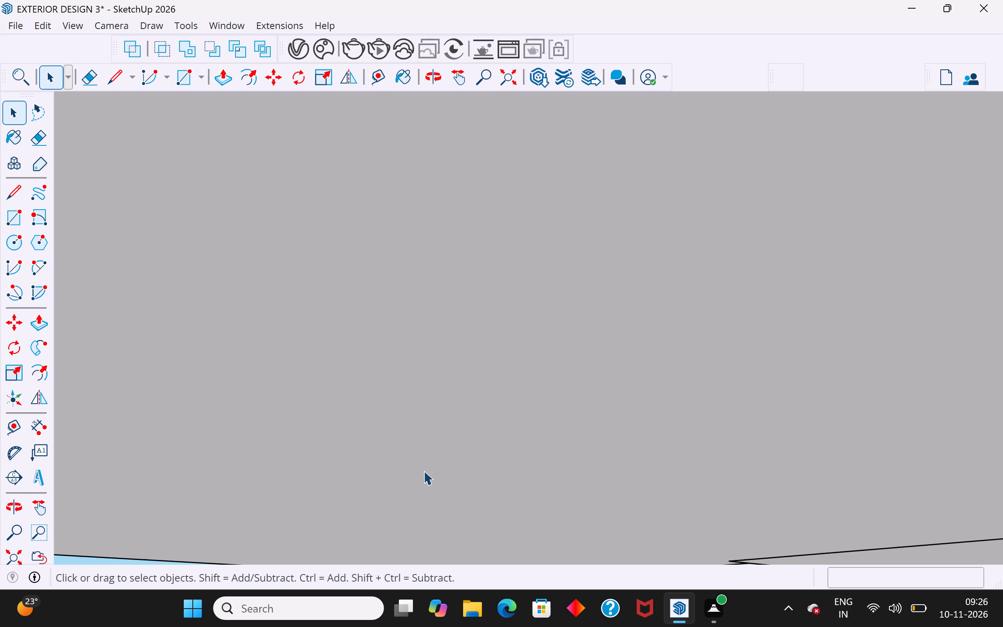
{"action": "scroll", "coordinate": [516, 409], "scroll_direction": "down", "scroll_amount": 3}
{"action": "middle_click_drag", "start_coordinate": [591, 303], "coordinate": [607, 397]}
{"action": "scroll", "coordinate": [546, 444], "scroll_direction": "down", "scroll_amount": 20}
{"action": "scroll", "coordinate": [546, 444], "scroll_direction": "down", "scroll_amount": 20}
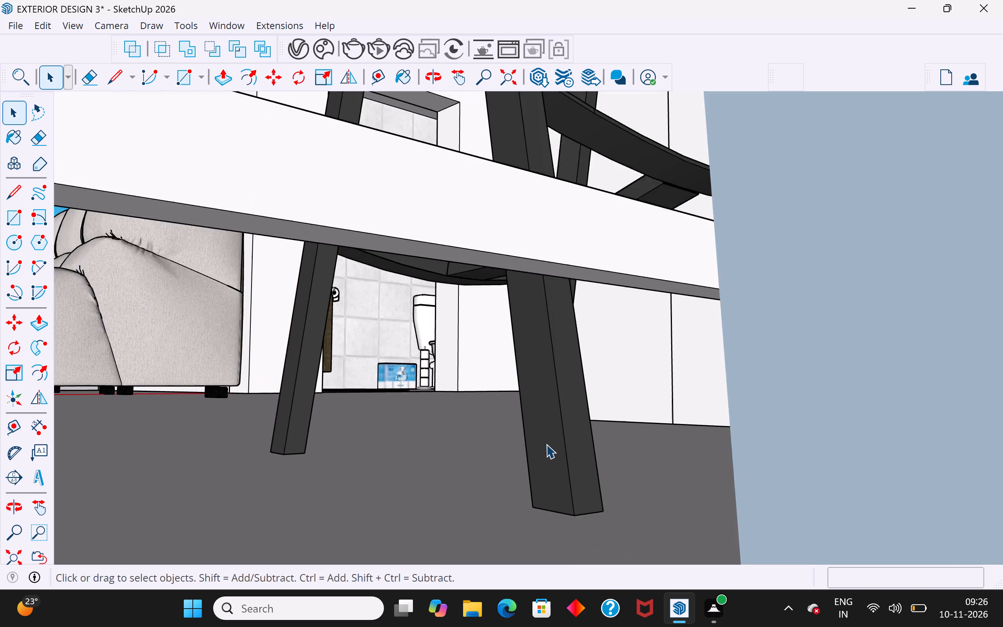
{"action": "scroll", "coordinate": [546, 444], "scroll_direction": "down", "scroll_amount": 12}
{"action": "middle_click_drag", "start_coordinate": [587, 301], "coordinate": [605, 370]}
{"action": "scroll", "coordinate": [709, 394], "scroll_direction": "down", "scroll_amount": 12}
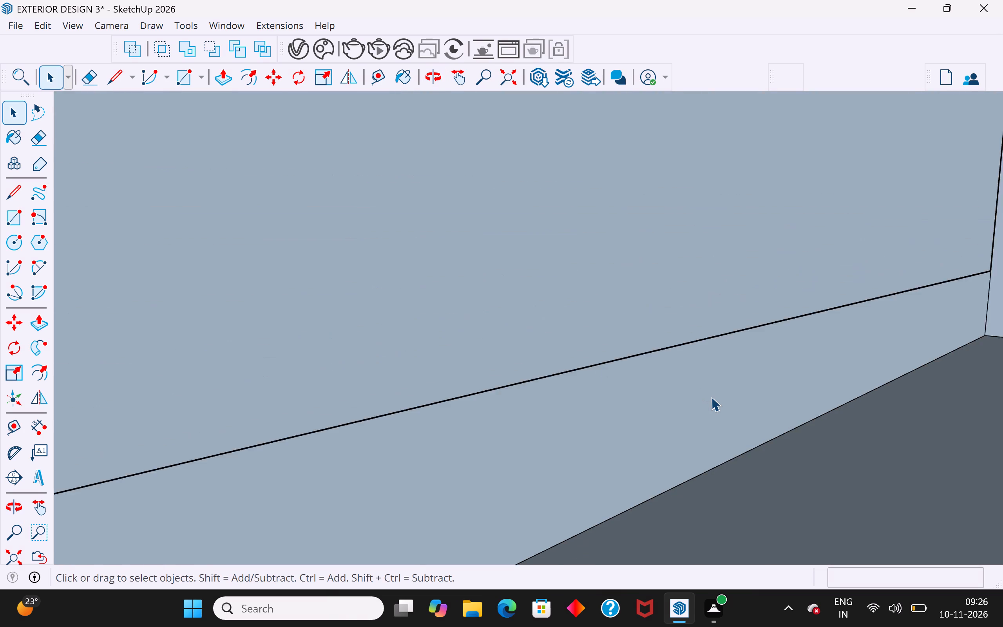
{"action": "scroll", "coordinate": [711, 397], "scroll_direction": "down", "scroll_amount": 20}
{"action": "scroll", "coordinate": [711, 397], "scroll_direction": "down", "scroll_amount": 20}
{"action": "scroll", "coordinate": [711, 397], "scroll_direction": "down", "scroll_amount": 7}
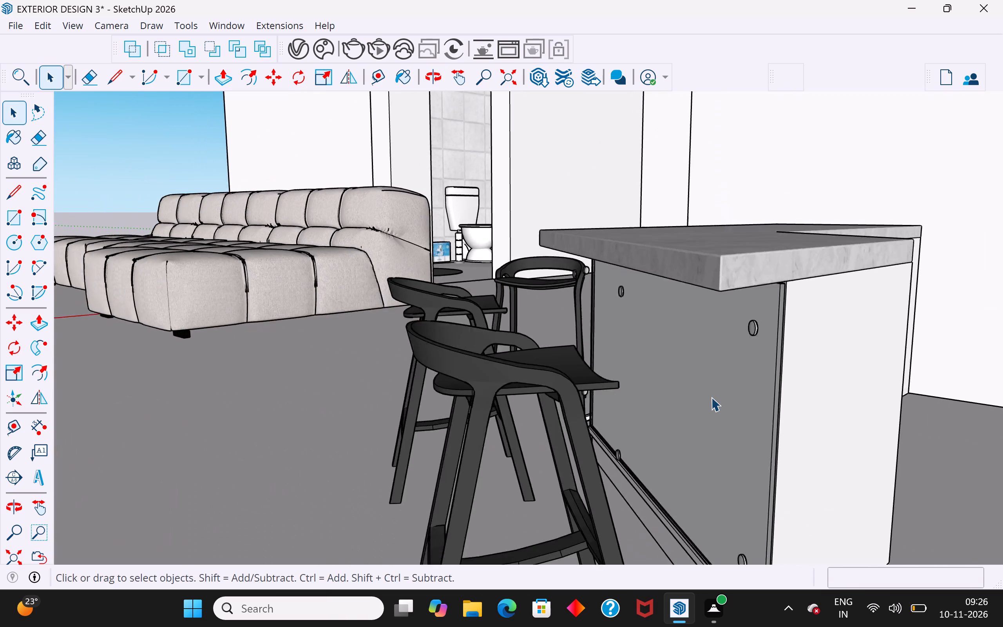
{"action": "scroll", "coordinate": [711, 397], "scroll_direction": "down", "scroll_amount": 3}
{"action": "scroll", "coordinate": [502, 457], "scroll_direction": "down", "scroll_amount": 12}
{"action": "scroll", "coordinate": [510, 231], "scroll_direction": "up", "scroll_amount": 9}
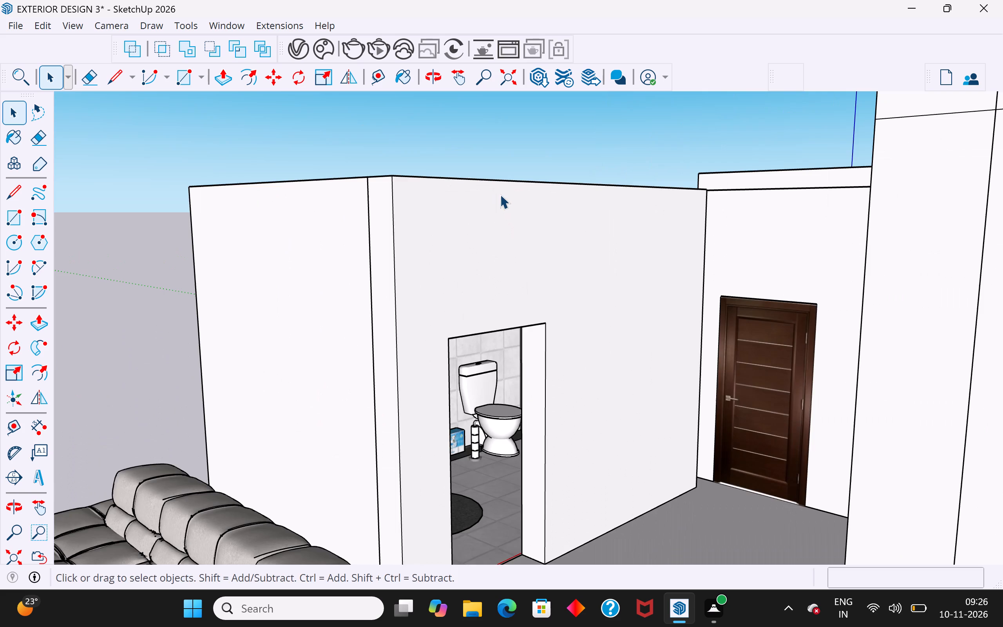
{"action": "middle_click_drag", "start_coordinate": [503, 198], "coordinate": [521, 296]}
{"action": "middle_click_drag", "start_coordinate": [482, 429], "coordinate": [452, 331]}
{"action": "scroll", "coordinate": [478, 428], "scroll_direction": "up", "scroll_amount": 1}
{"action": "scroll", "coordinate": [449, 299], "scroll_direction": "up", "scroll_amount": 12}
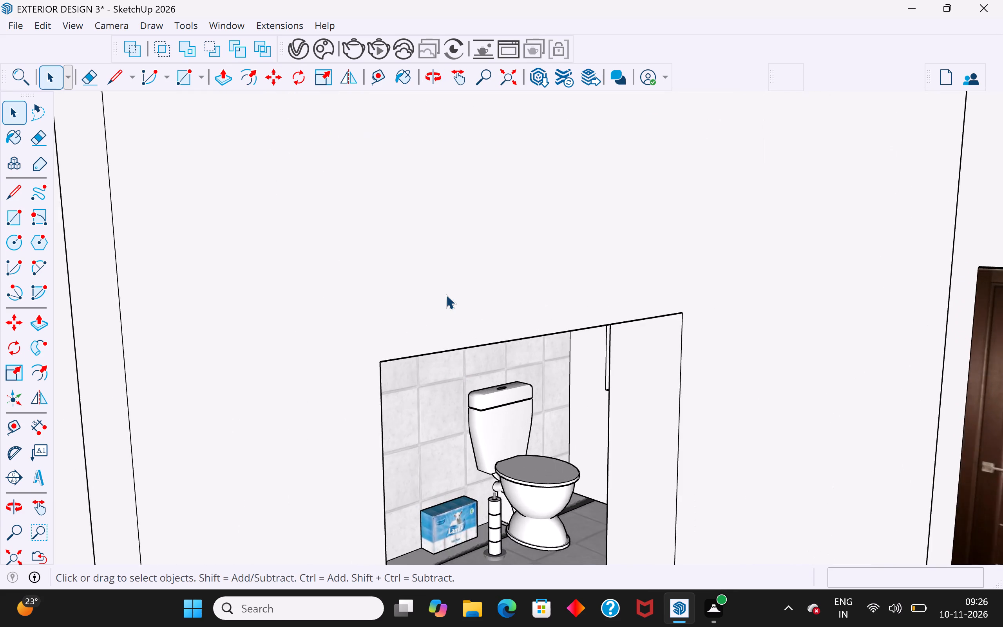
{"action": "scroll", "coordinate": [446, 295], "scroll_direction": "up", "scroll_amount": 4}
{"action": "scroll", "coordinate": [487, 472], "scroll_direction": "down", "scroll_amount": 10}
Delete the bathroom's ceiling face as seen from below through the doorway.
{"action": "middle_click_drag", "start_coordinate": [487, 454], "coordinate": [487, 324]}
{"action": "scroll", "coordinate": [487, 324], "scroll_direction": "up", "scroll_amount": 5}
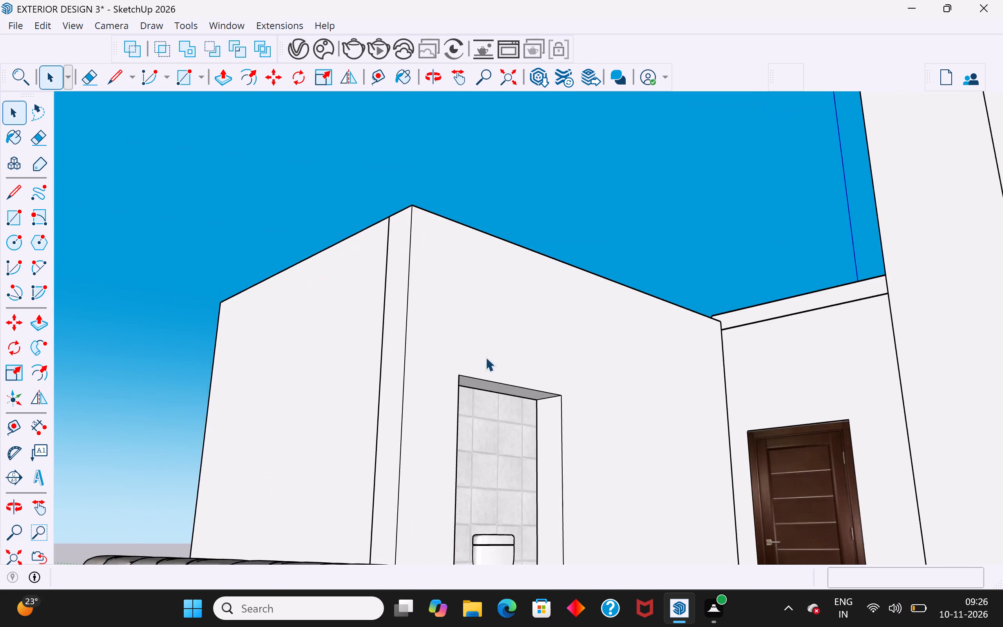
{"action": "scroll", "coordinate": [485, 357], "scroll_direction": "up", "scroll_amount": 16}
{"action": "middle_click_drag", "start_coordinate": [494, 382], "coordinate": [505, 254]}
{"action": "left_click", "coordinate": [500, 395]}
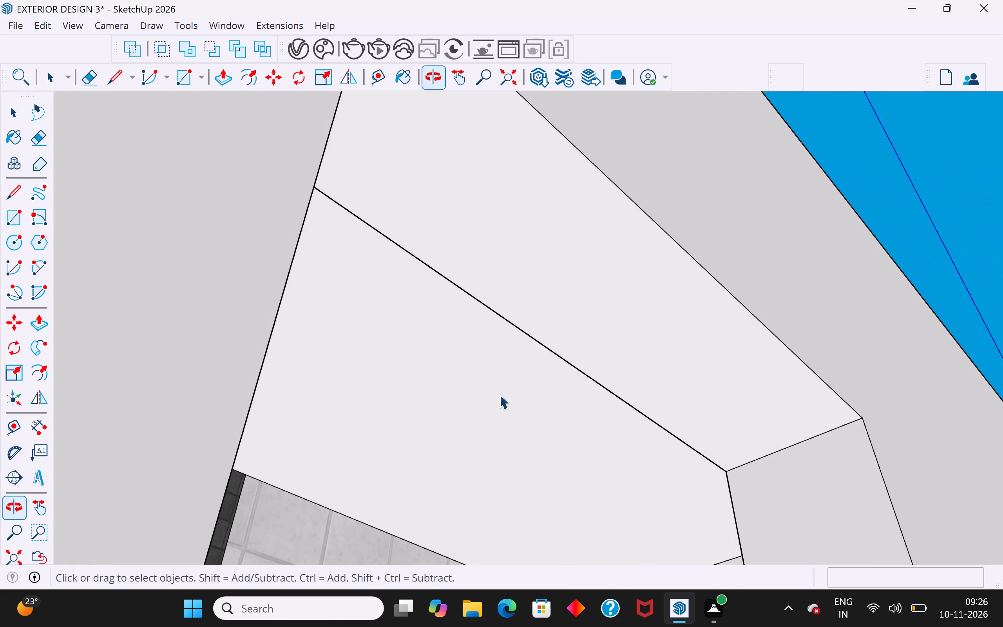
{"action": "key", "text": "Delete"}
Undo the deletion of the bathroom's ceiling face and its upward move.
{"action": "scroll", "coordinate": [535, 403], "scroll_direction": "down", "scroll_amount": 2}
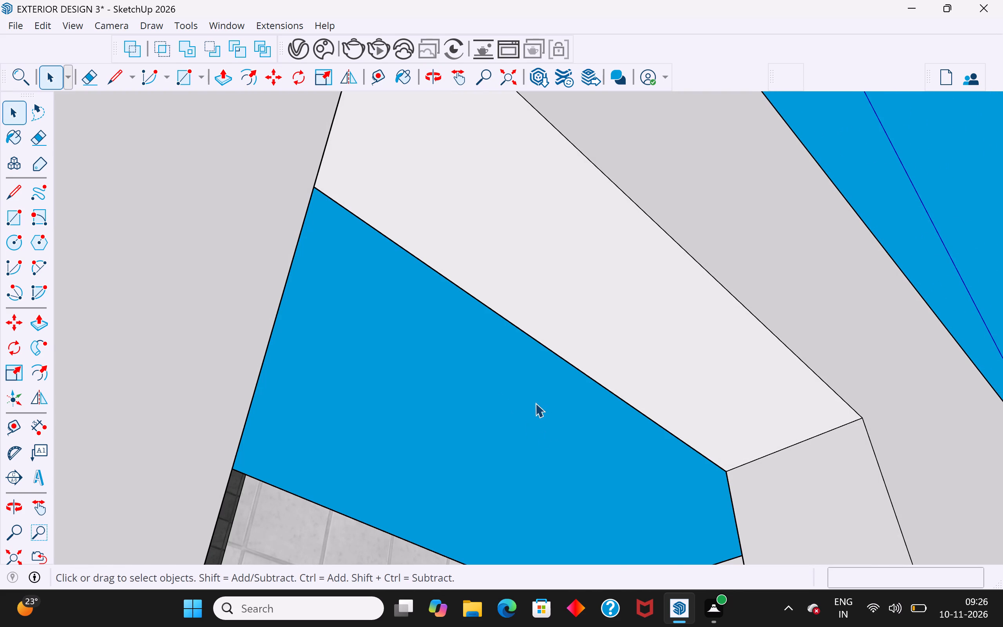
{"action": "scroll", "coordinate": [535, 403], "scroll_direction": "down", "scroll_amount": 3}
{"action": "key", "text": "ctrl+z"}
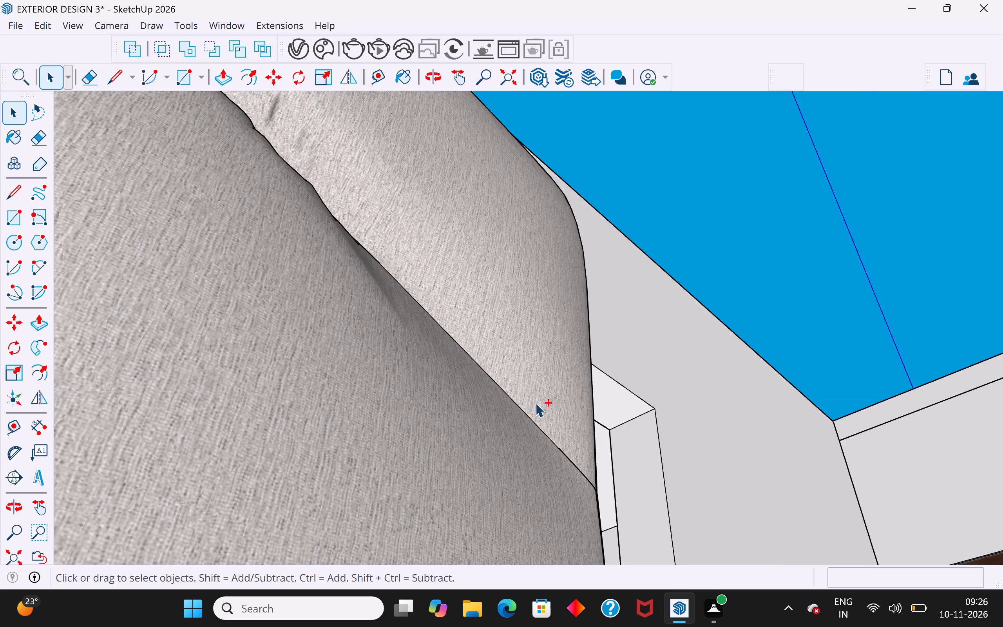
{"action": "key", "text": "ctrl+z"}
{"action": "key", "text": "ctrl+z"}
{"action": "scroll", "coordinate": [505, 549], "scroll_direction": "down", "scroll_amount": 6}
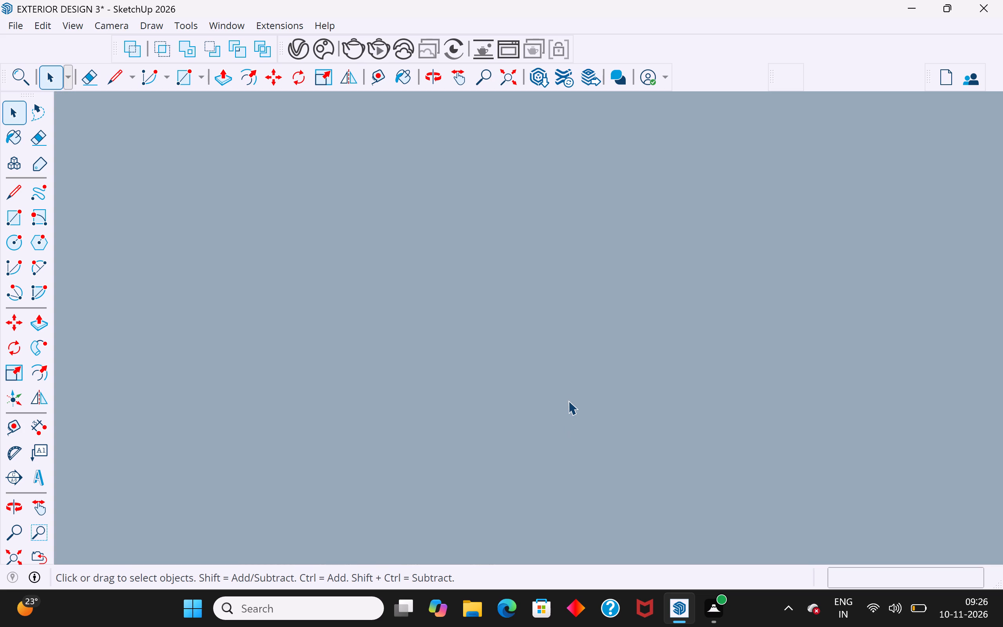
Undo the raising of the narrow top strip along the bathroom's outer side.
{"action": "scroll", "coordinate": [568, 400], "scroll_direction": "down", "scroll_amount": 9}
{"action": "middle_click_drag", "start_coordinate": [568, 327], "coordinate": [570, 479]}
{"action": "scroll", "coordinate": [570, 362], "scroll_direction": "down", "scroll_amount": 15}
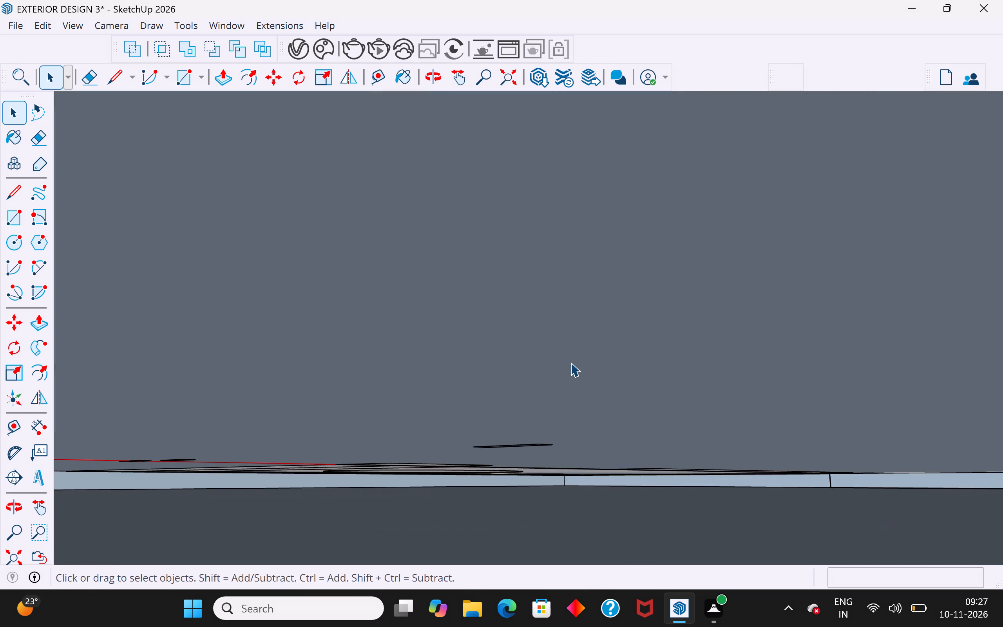
{"action": "scroll", "coordinate": [570, 362], "scroll_direction": "down", "scroll_amount": 18}
{"action": "key", "text": "ctrl+z"}
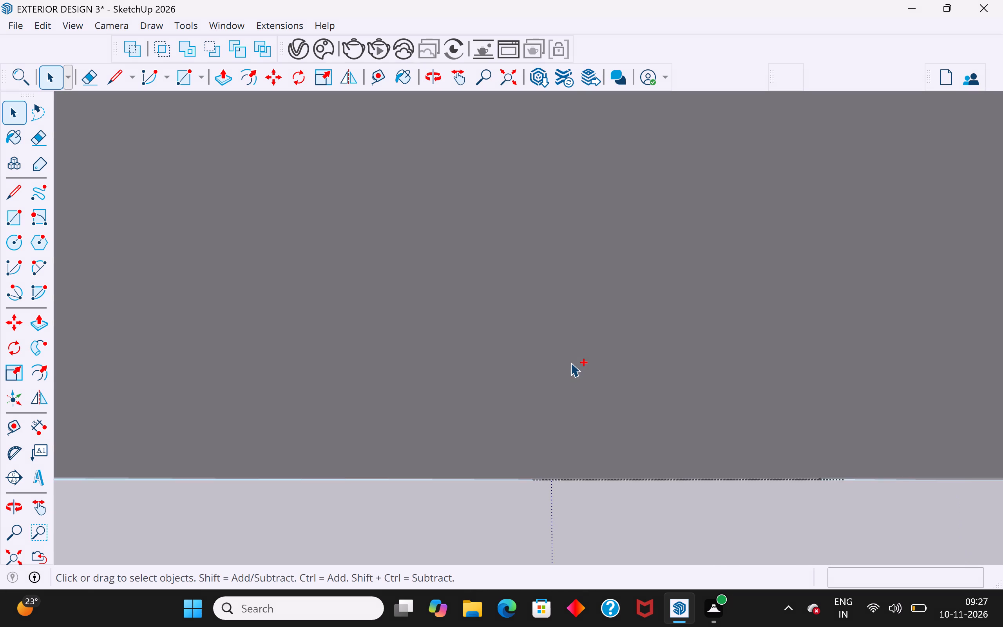
Push/Pull the narrow top strip along the bathroom's outer side up about 1' 9 9/16" to the adjoining wall's top.
{"action": "scroll", "coordinate": [557, 344], "scroll_direction": "down", "scroll_amount": 20}
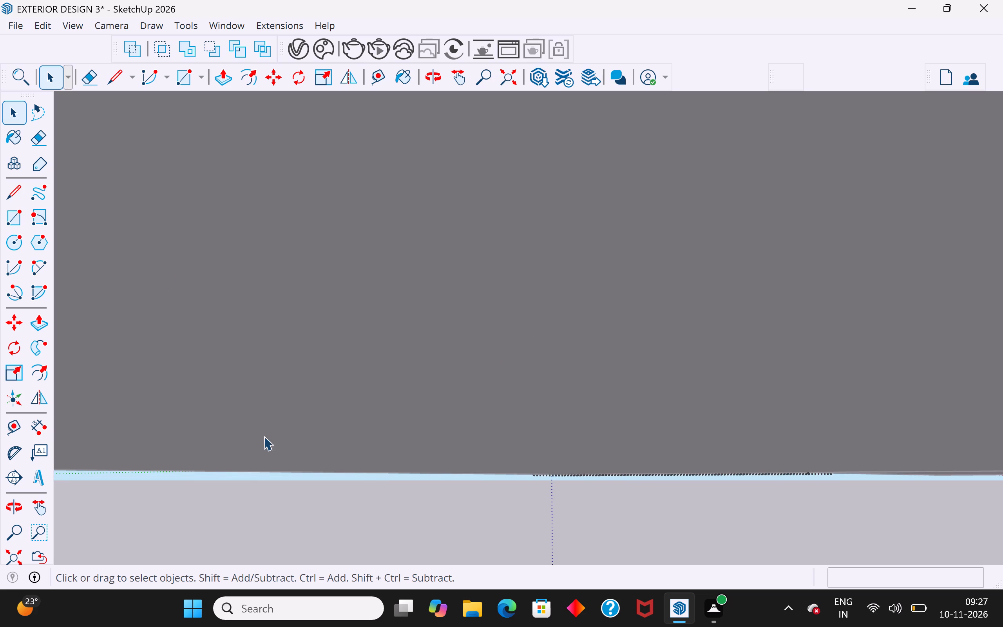
{"action": "left_click", "coordinate": [11, 556]}
{"action": "scroll", "coordinate": [490, 401], "scroll_direction": "down", "scroll_amount": 4}
{"action": "left_click", "coordinate": [551, 482]}
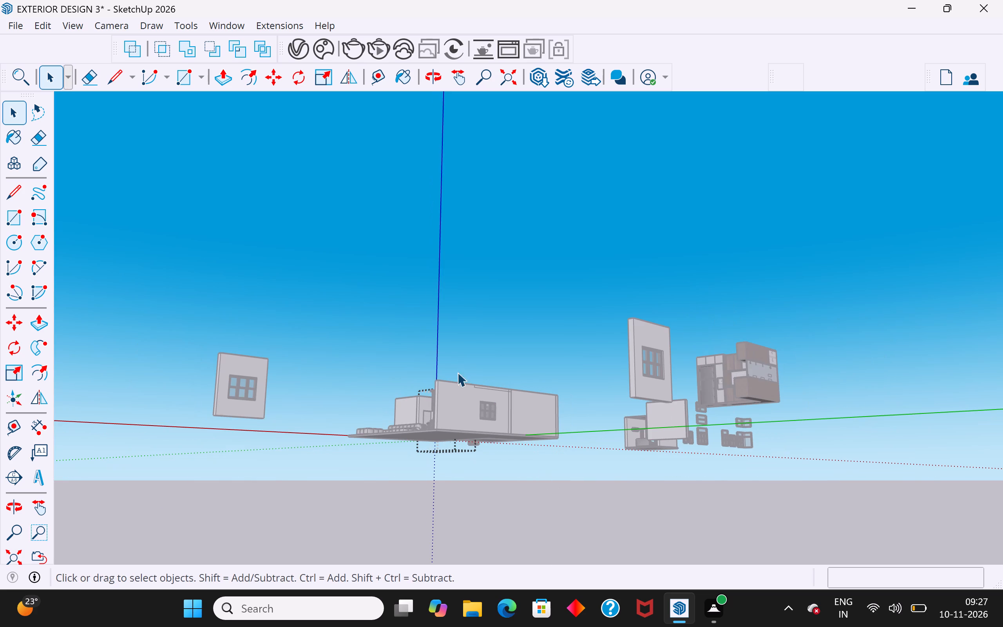
{"action": "middle_click_drag", "start_coordinate": [463, 363], "coordinate": [514, 508]}
{"action": "scroll", "coordinate": [474, 448], "scroll_direction": "up", "scroll_amount": 7}
{"action": "left_click", "coordinate": [571, 518]}
{"action": "scroll", "coordinate": [313, 410], "scroll_direction": "up", "scroll_amount": 6}
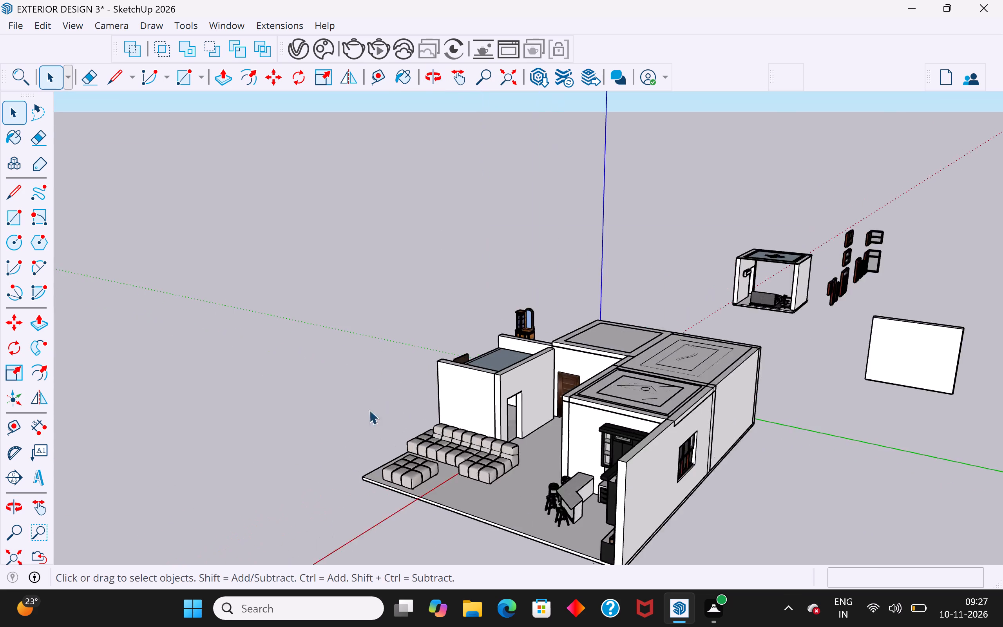
{"action": "scroll", "coordinate": [369, 410], "scroll_direction": "up", "scroll_amount": 5}
{"action": "middle_click_drag", "start_coordinate": [465, 410], "coordinate": [796, 529]}
{"action": "scroll", "coordinate": [539, 312], "scroll_direction": "up", "scroll_amount": 12}
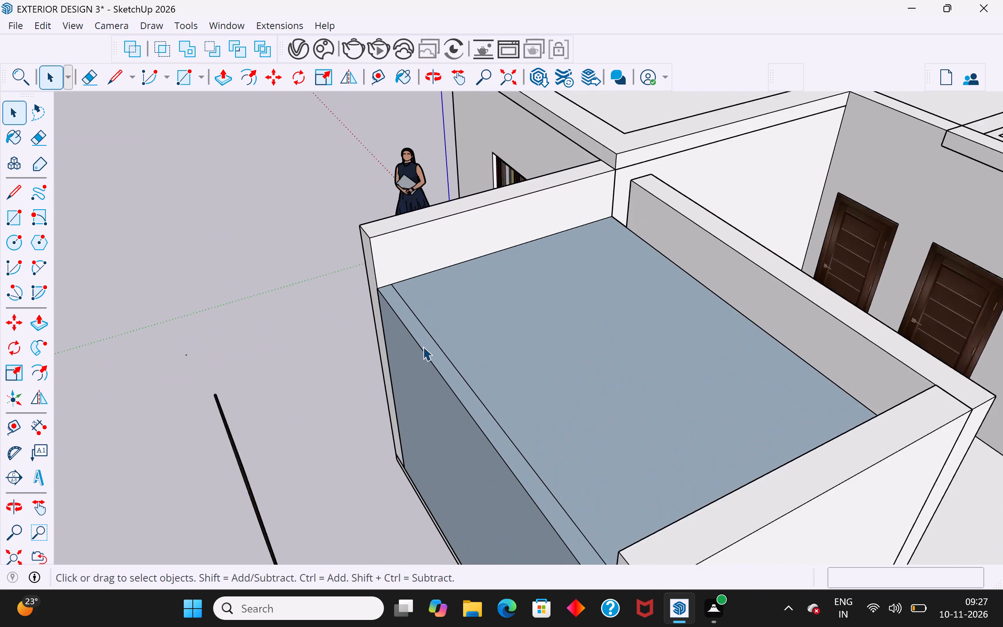
{"action": "scroll", "coordinate": [423, 346], "scroll_direction": "up", "scroll_amount": 2}
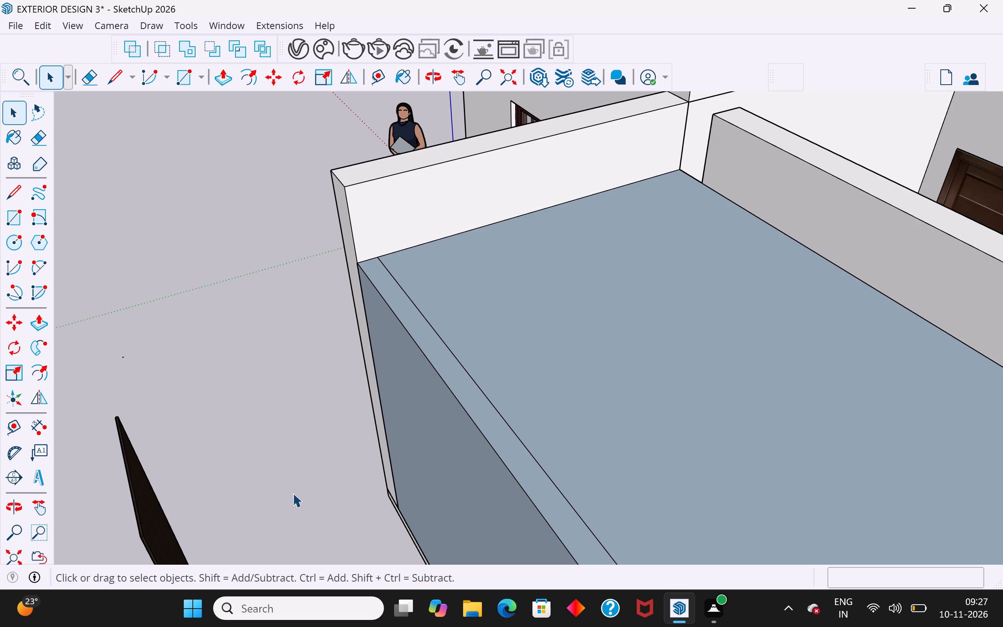
{"action": "left_click", "coordinate": [240, 341]}
{"action": "scroll", "coordinate": [388, 297], "scroll_direction": "up", "scroll_amount": 4}
{"action": "left_click", "coordinate": [388, 297]}
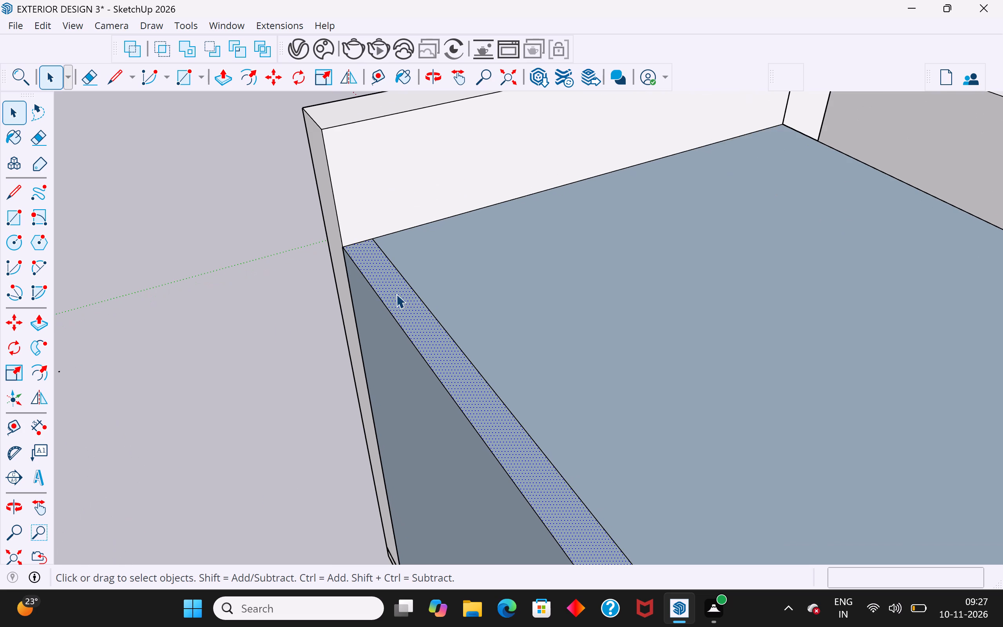
{"action": "left_click", "coordinate": [400, 294]}
{"action": "left_click", "coordinate": [34, 330]}
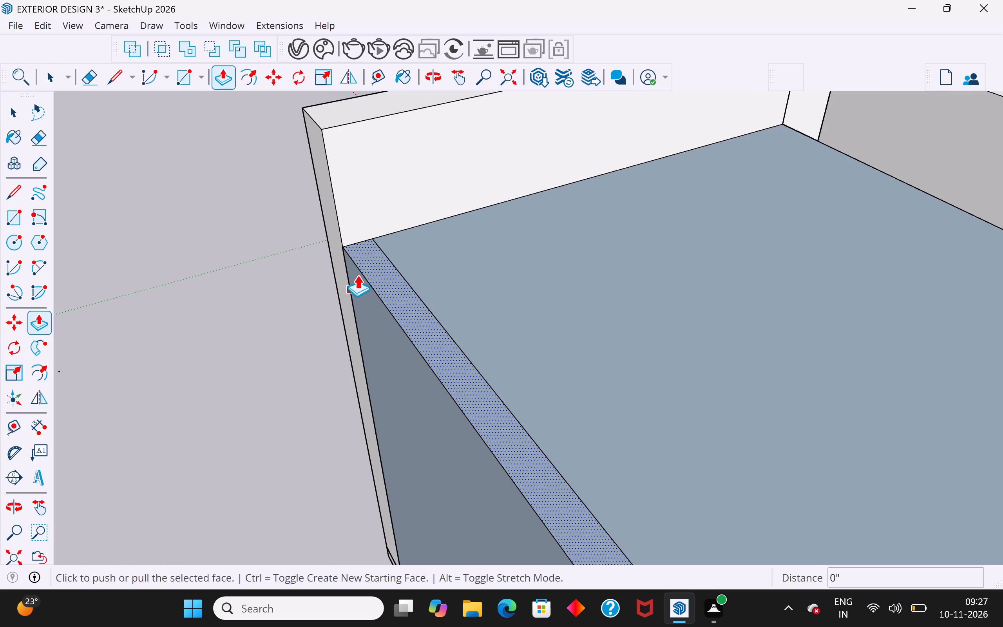
{"action": "left_click", "coordinate": [357, 273]}
{"action": "left_click", "coordinate": [318, 124]}
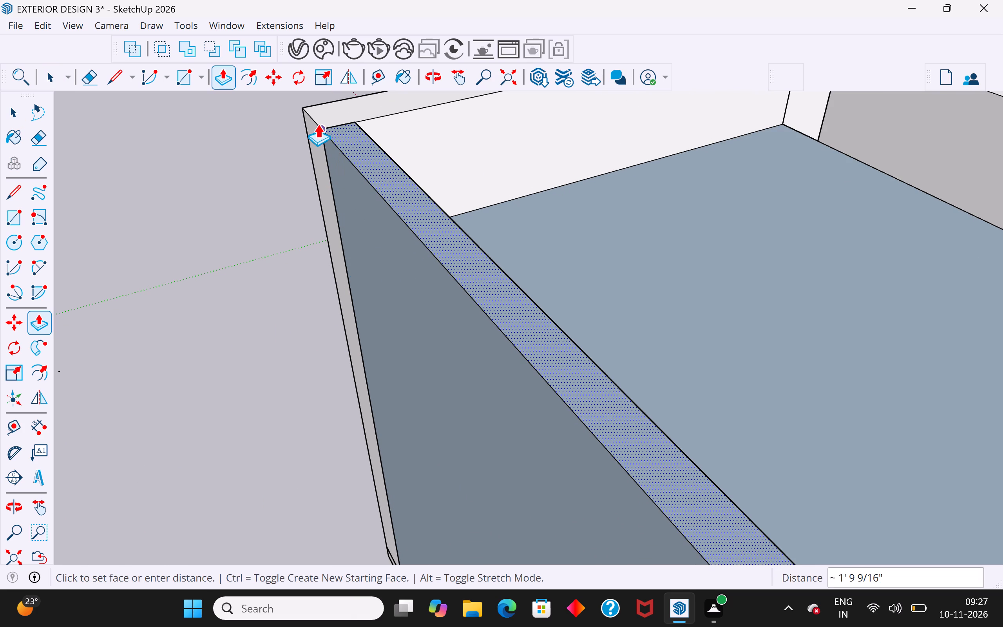
{"action": "left_click", "coordinate": [5, 112]}
{"action": "left_click", "coordinate": [52, 169]}
Move the bathroom's ceiling face straight up about 1' 9 9/16" to the level of the wall tops.
{"action": "scroll", "coordinate": [320, 280], "scroll_direction": "down", "scroll_amount": 13}
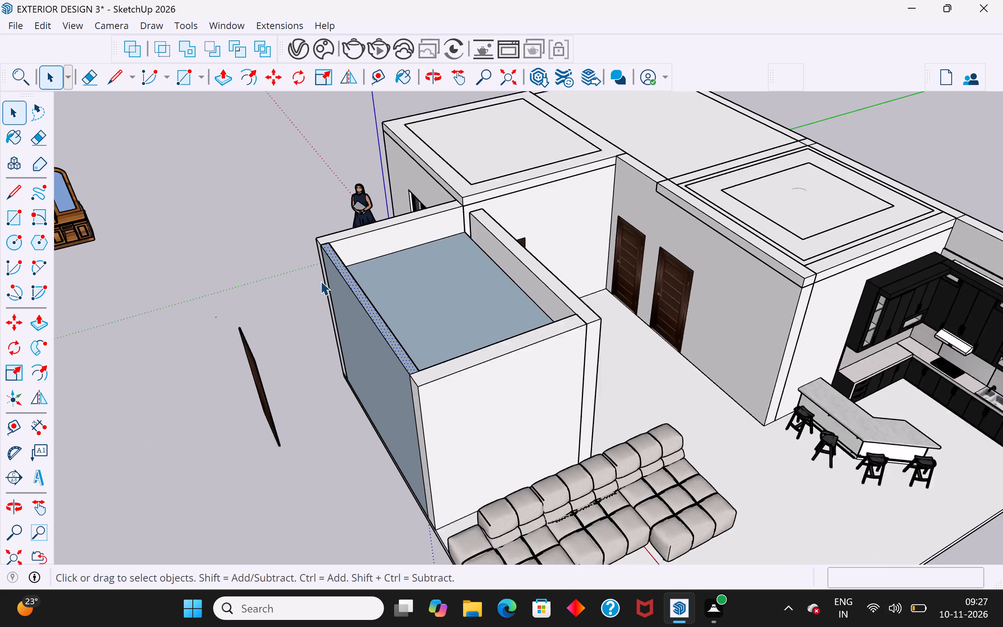
{"action": "middle_click_drag", "start_coordinate": [414, 381], "coordinate": [328, 473]}
{"action": "left_click", "coordinate": [444, 340]}
{"action": "middle_click_drag", "start_coordinate": [447, 362], "coordinate": [424, 348]}
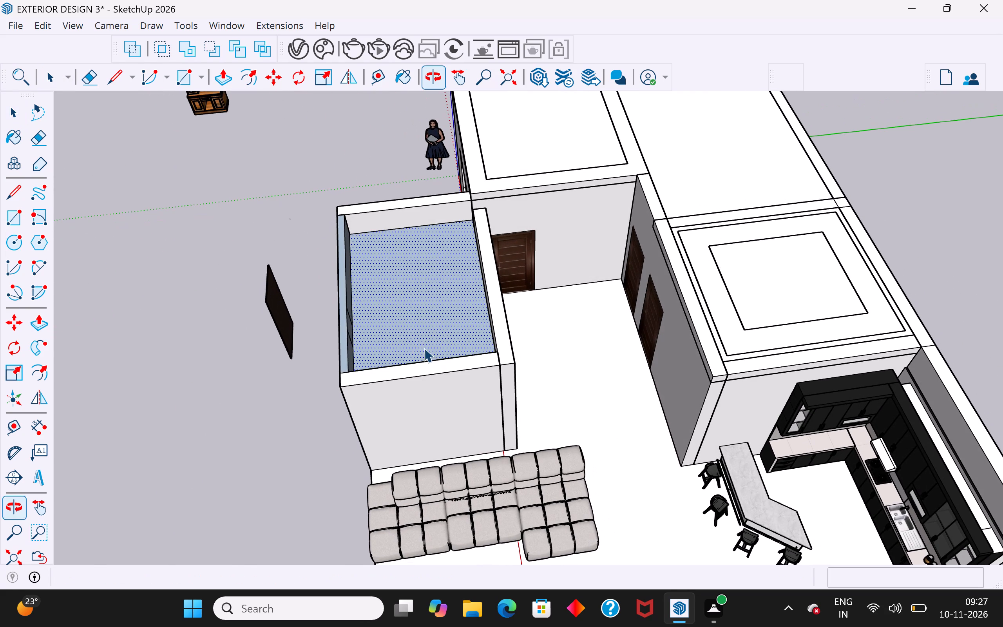
{"action": "key", "text": "m"}
{"action": "left_click", "coordinate": [351, 228]}
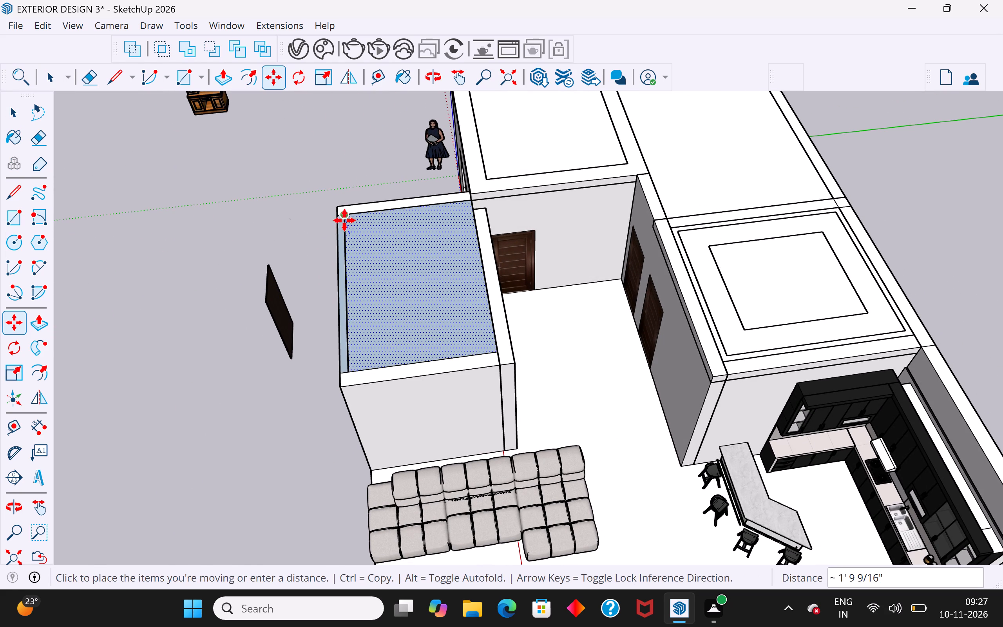
{"action": "left_click", "coordinate": [343, 218]}
{"action": "middle_click_drag", "start_coordinate": [487, 365], "coordinate": [348, 229]}
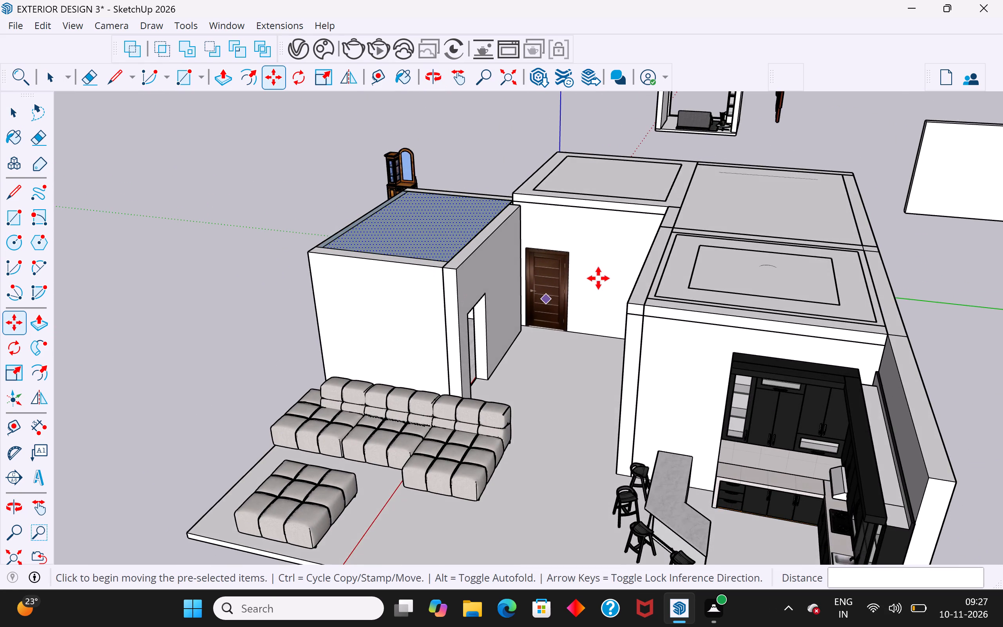
{"action": "scroll", "coordinate": [599, 277], "scroll_direction": "up", "scroll_amount": 4}
{"action": "scroll", "coordinate": [295, 152], "scroll_direction": "up", "scroll_amount": 1}
{"action": "left_click", "coordinate": [18, 112]}
{"action": "left_click", "coordinate": [162, 185]}
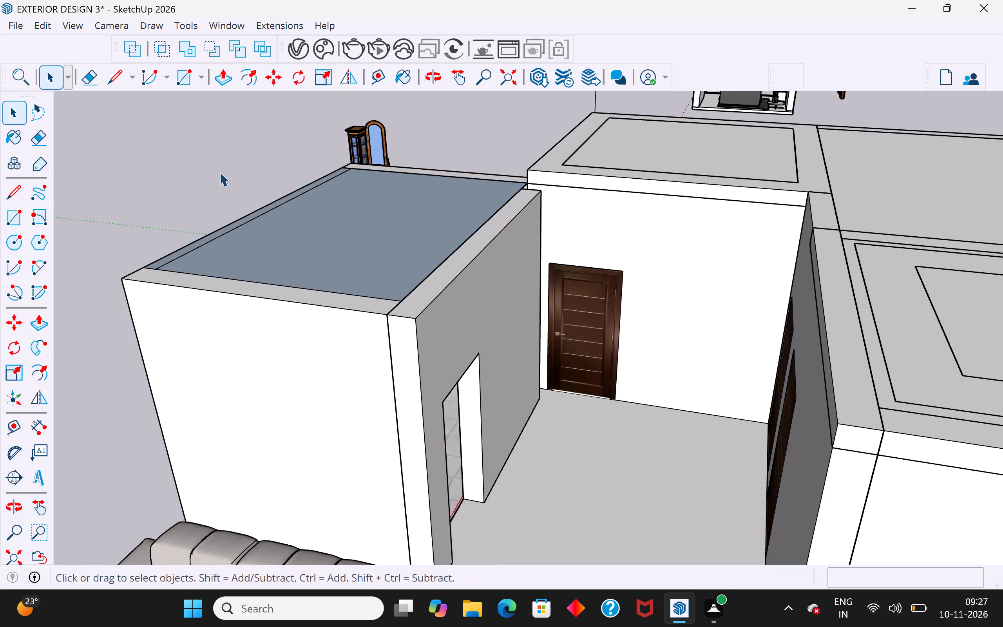
Extend the end of the bathroom's doorway wall about 10 11/16" to close the gap with the neighbouring room's wall.
{"action": "scroll", "coordinate": [516, 131], "scroll_direction": "up", "scroll_amount": 4}
{"action": "scroll", "coordinate": [554, 286], "scroll_direction": "down", "scroll_amount": 4}
{"action": "middle_click_drag", "start_coordinate": [552, 328], "coordinate": [522, 383]}
{"action": "scroll", "coordinate": [593, 272], "scroll_direction": "down", "scroll_amount": 5}
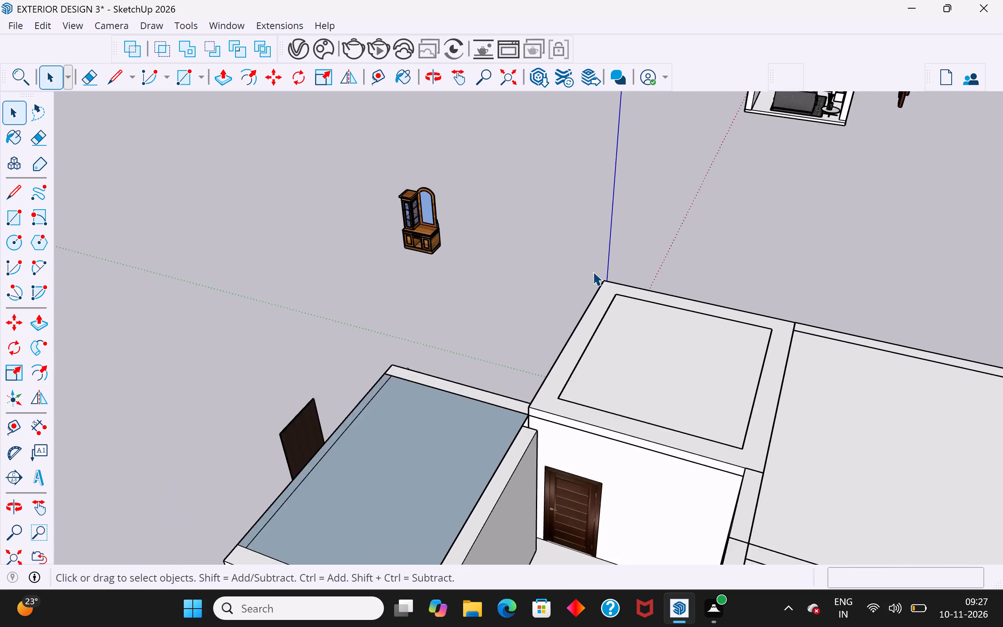
{"action": "scroll", "coordinate": [593, 272], "scroll_direction": "down", "scroll_amount": 5}
{"action": "middle_click_drag", "start_coordinate": [563, 361], "coordinate": [471, 440]}
{"action": "scroll", "coordinate": [611, 348], "scroll_direction": "up", "scroll_amount": 13}
{"action": "middle_click_drag", "start_coordinate": [499, 382], "coordinate": [256, 343]}
{"action": "scroll", "coordinate": [382, 253], "scroll_direction": "up", "scroll_amount": 8}
{"action": "middle_click_drag", "start_coordinate": [324, 307], "coordinate": [411, 305]}
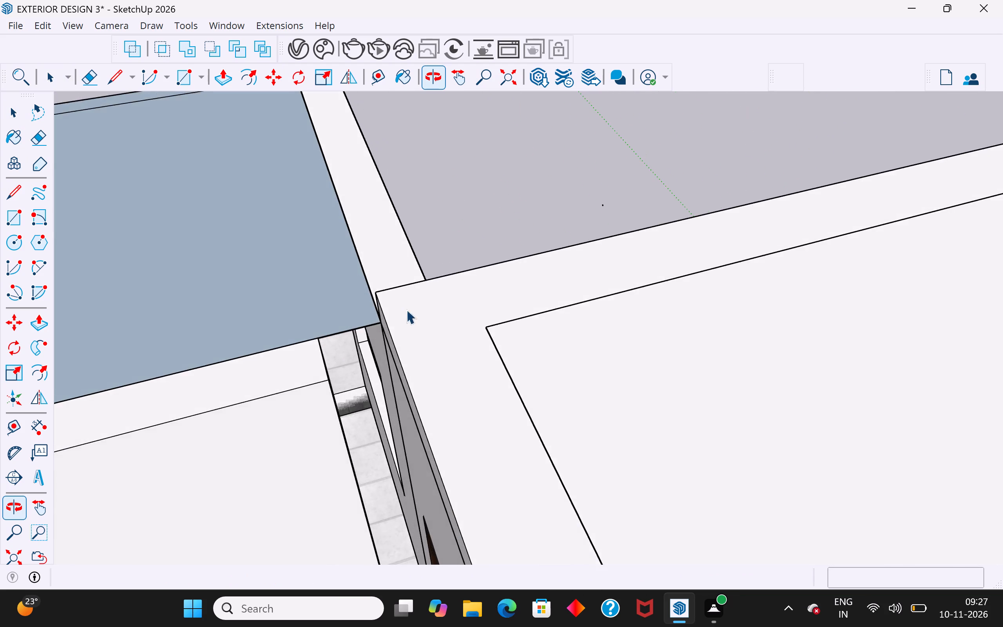
{"action": "scroll", "coordinate": [348, 350], "scroll_direction": "up", "scroll_amount": 5}
{"action": "scroll", "coordinate": [383, 362], "scroll_direction": "down", "scroll_amount": 3}
{"action": "middle_click_drag", "start_coordinate": [370, 370], "coordinate": [302, 414]}
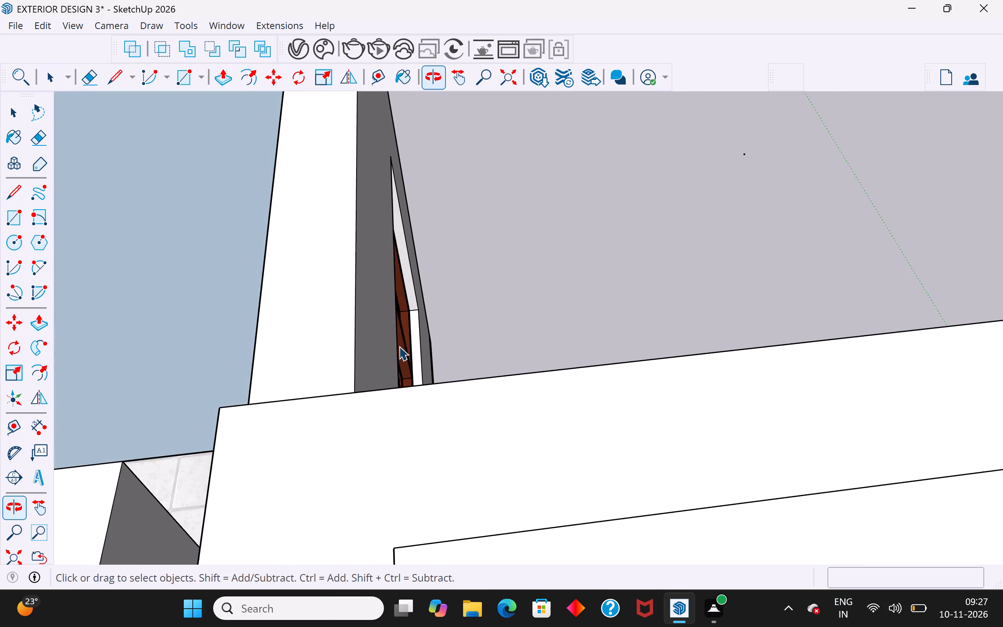
{"action": "scroll", "coordinate": [604, 214], "scroll_direction": "down", "scroll_amount": 5}
{"action": "middle_click_drag", "start_coordinate": [637, 233], "coordinate": [481, 273]}
{"action": "scroll", "coordinate": [341, 305], "scroll_direction": "up", "scroll_amount": 8}
{"action": "scroll", "coordinate": [409, 311], "scroll_direction": "up", "scroll_amount": 5}
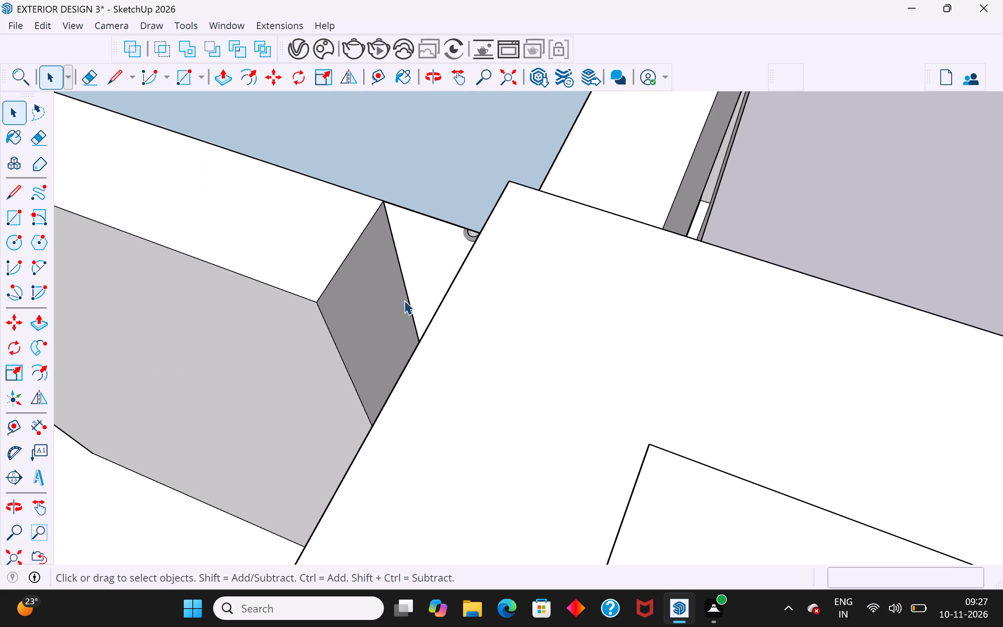
{"action": "left_click", "coordinate": [385, 269]}
{"action": "triple_click", "coordinate": [379, 262]}
{"action": "left_click", "coordinate": [374, 264]}
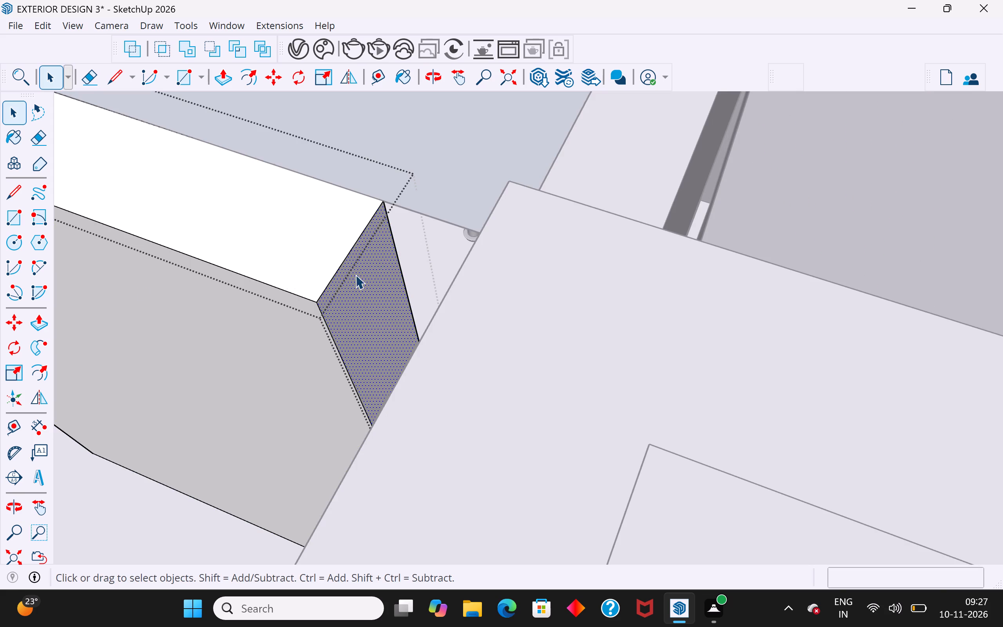
{"action": "left_click", "coordinate": [49, 328]}
{"action": "middle_click_drag", "start_coordinate": [375, 292], "coordinate": [573, 161]}
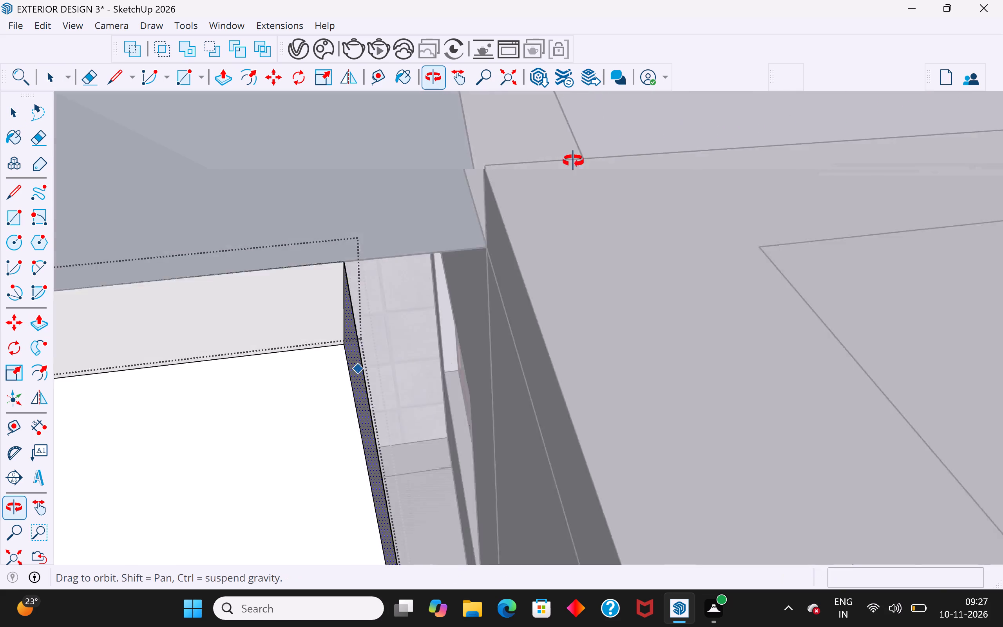
{"action": "middle_click_drag", "start_coordinate": [573, 161], "coordinate": [587, 150]}
{"action": "middle_click_drag", "start_coordinate": [380, 337], "coordinate": [364, 310]}
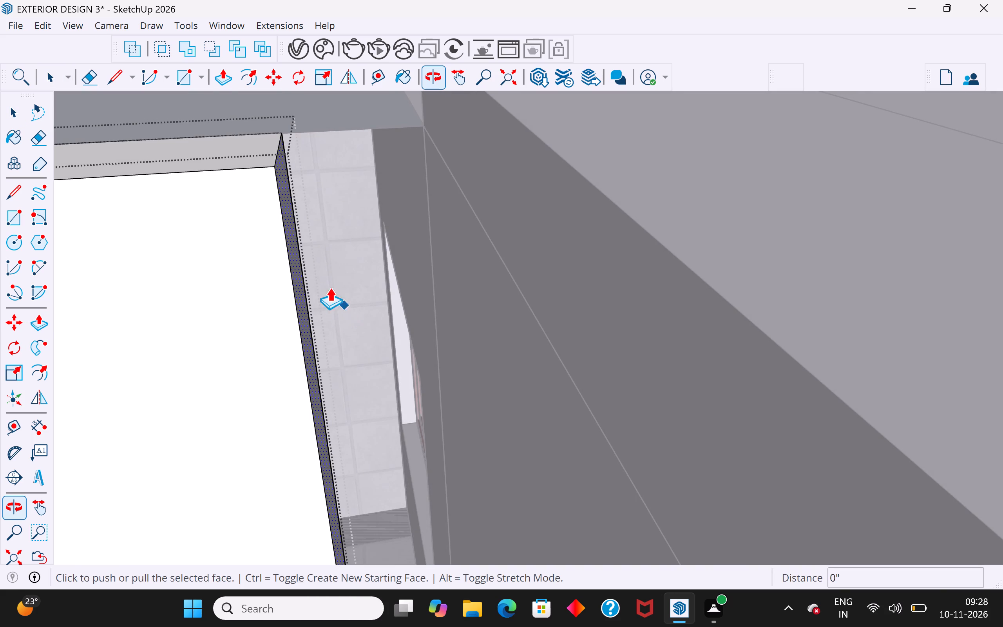
{"action": "left_click", "coordinate": [289, 286]}
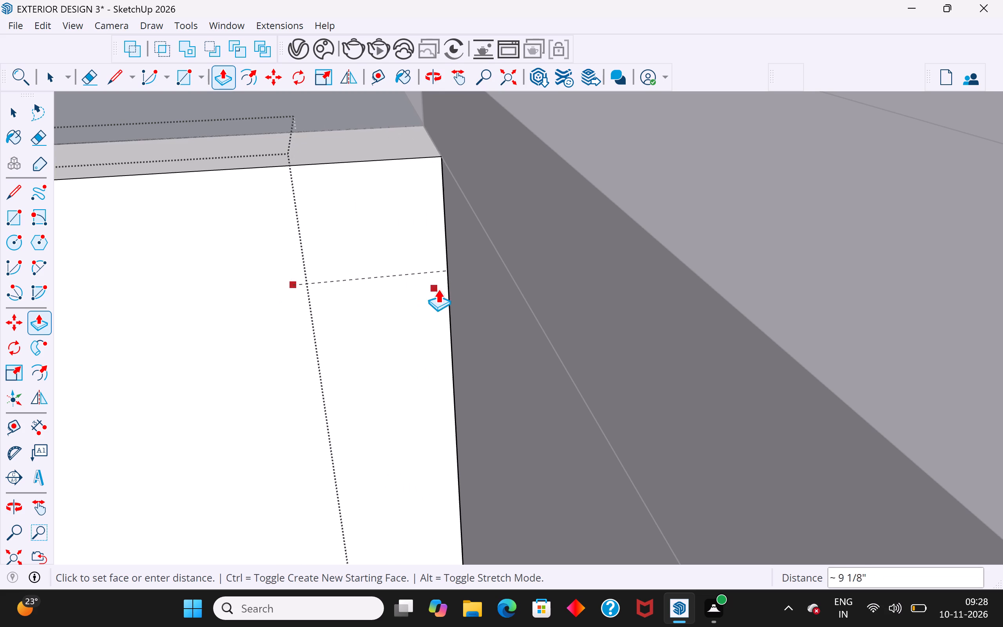
{"action": "left_click", "coordinate": [467, 286]}
{"action": "scroll", "coordinate": [686, 293], "scroll_direction": "down", "scroll_amount": 20}
{"action": "scroll", "coordinate": [686, 293], "scroll_direction": "down", "scroll_amount": 1}
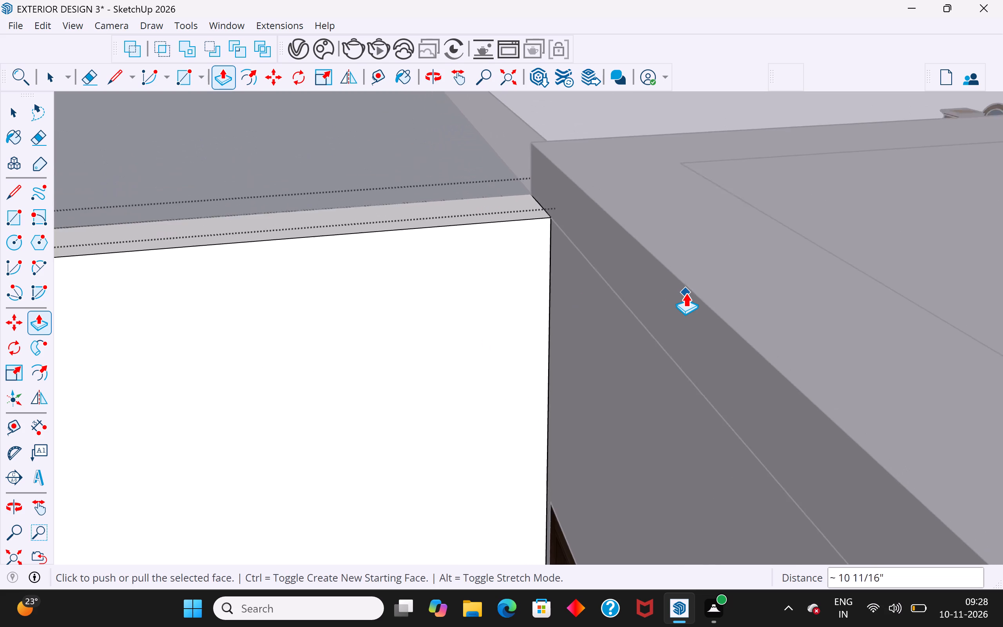
{"action": "scroll", "coordinate": [686, 293], "scroll_direction": "down", "scroll_amount": 19}
{"action": "scroll", "coordinate": [686, 293], "scroll_direction": "down", "scroll_amount": 4}
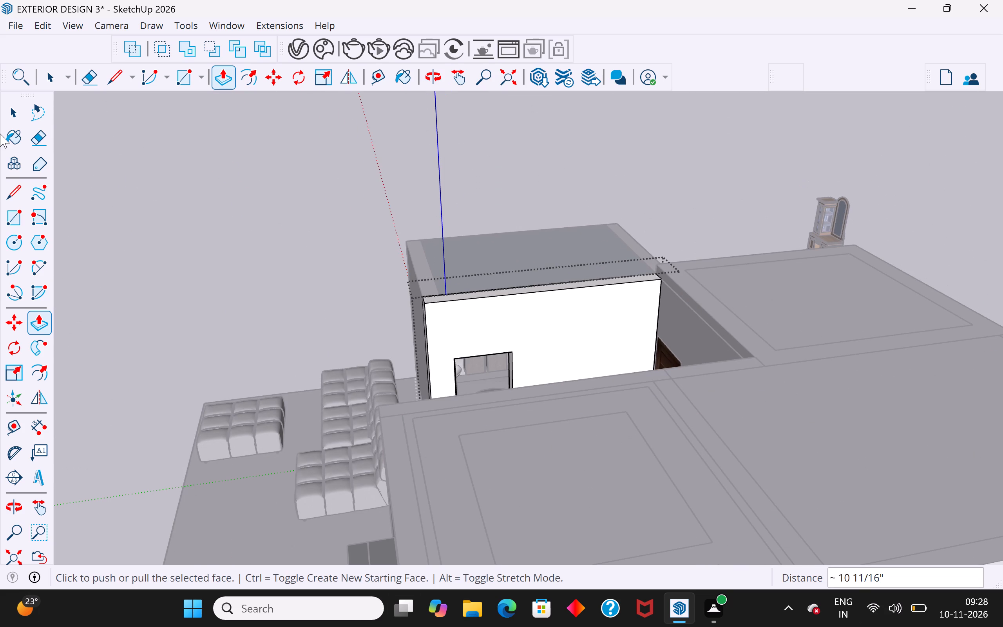
{"action": "left_click", "coordinate": [14, 111]}
{"action": "left_click", "coordinate": [348, 270]}
Hide the bathroom's doorway wall group.
{"action": "scroll", "coordinate": [549, 244], "scroll_direction": "down", "scroll_amount": 5}
{"action": "middle_click_drag", "start_coordinate": [549, 244], "coordinate": [474, 367]}
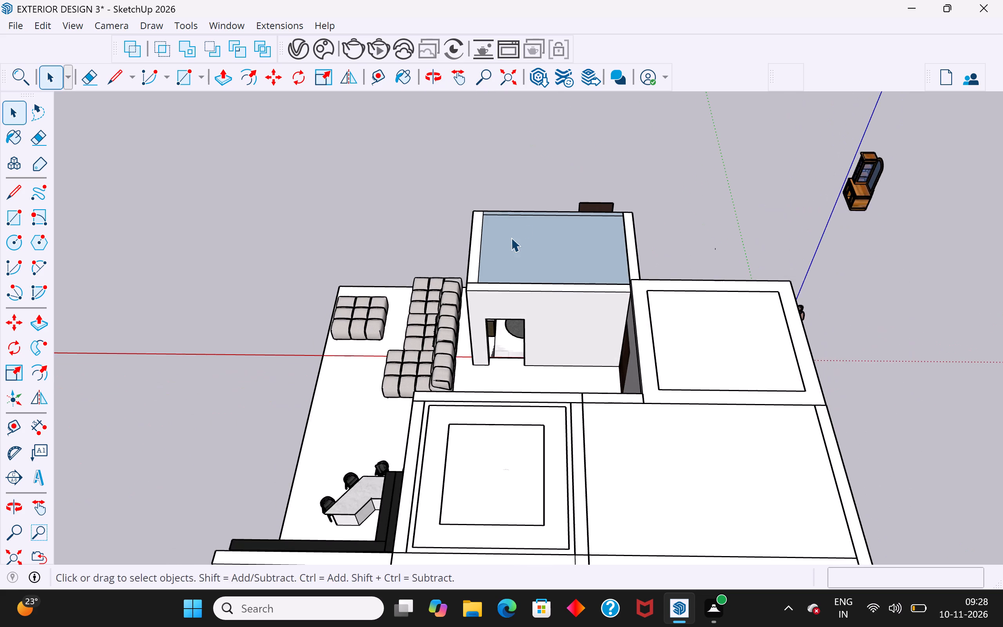
{"action": "scroll", "coordinate": [494, 276], "scroll_direction": "up", "scroll_amount": 1}
{"action": "middle_click_drag", "start_coordinate": [498, 280], "coordinate": [584, 259]}
{"action": "left_click", "coordinate": [543, 338]}
{"action": "right_click", "coordinate": [543, 338]}
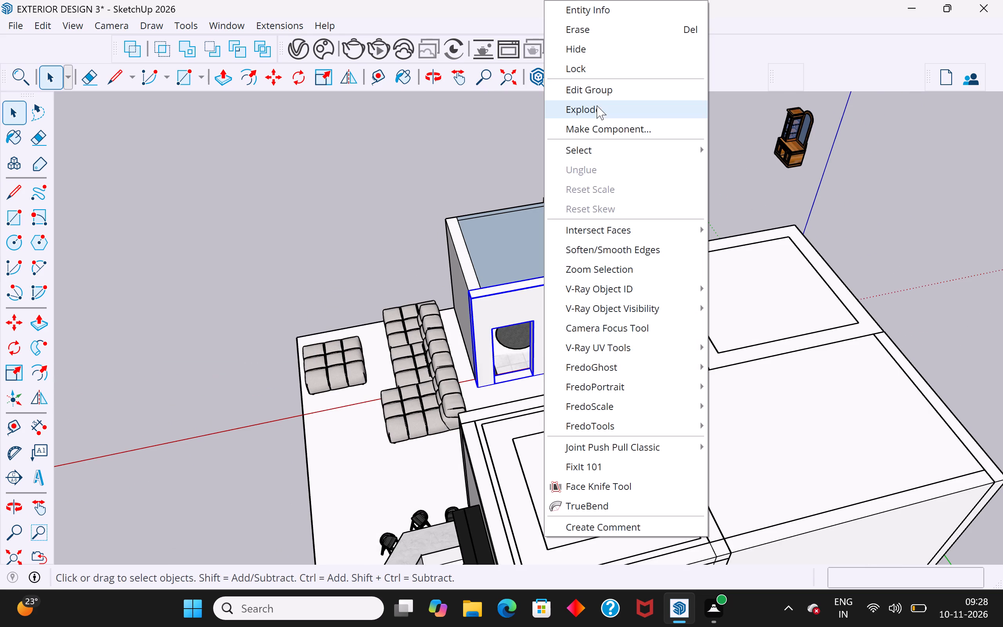
{"action": "left_click", "coordinate": [591, 47]}
Push/Pull the bathroom's ceiling face up about 6 13/16" into a slab level with the neighbouring room's roof top.
{"action": "middle_click_drag", "start_coordinate": [534, 271], "coordinate": [665, 171]}
{"action": "scroll", "coordinate": [545, 285], "scroll_direction": "up", "scroll_amount": 5}
{"action": "middle_click_drag", "start_coordinate": [568, 242], "coordinate": [662, 146]}
{"action": "scroll", "coordinate": [578, 237], "scroll_direction": "up", "scroll_amount": 3}
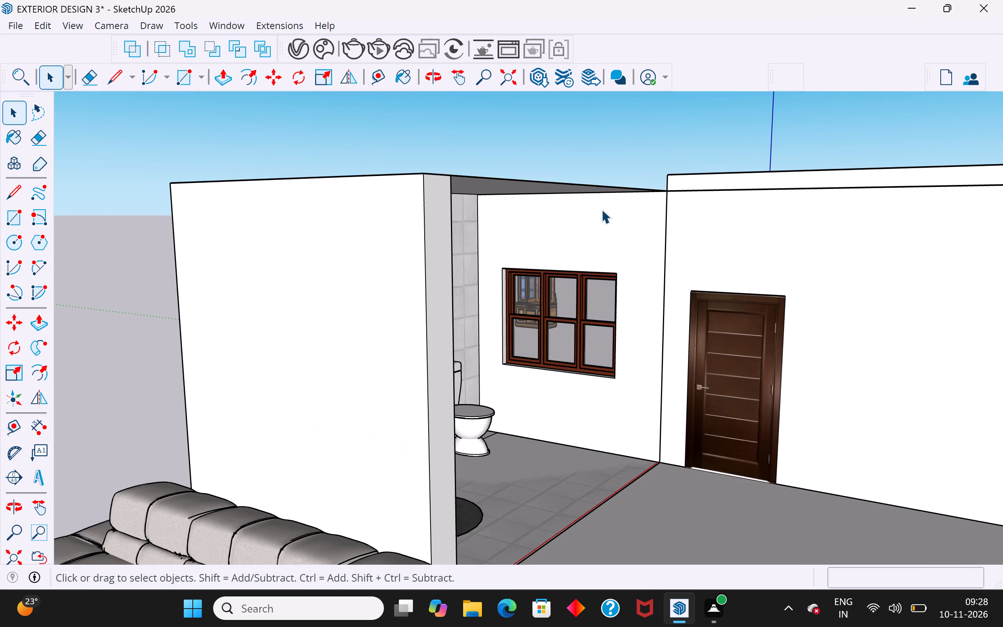
{"action": "middle_click_drag", "start_coordinate": [595, 237], "coordinate": [587, 335]}
{"action": "scroll", "coordinate": [587, 335], "scroll_direction": "up", "scroll_amount": 1}
{"action": "left_click", "coordinate": [551, 203]}
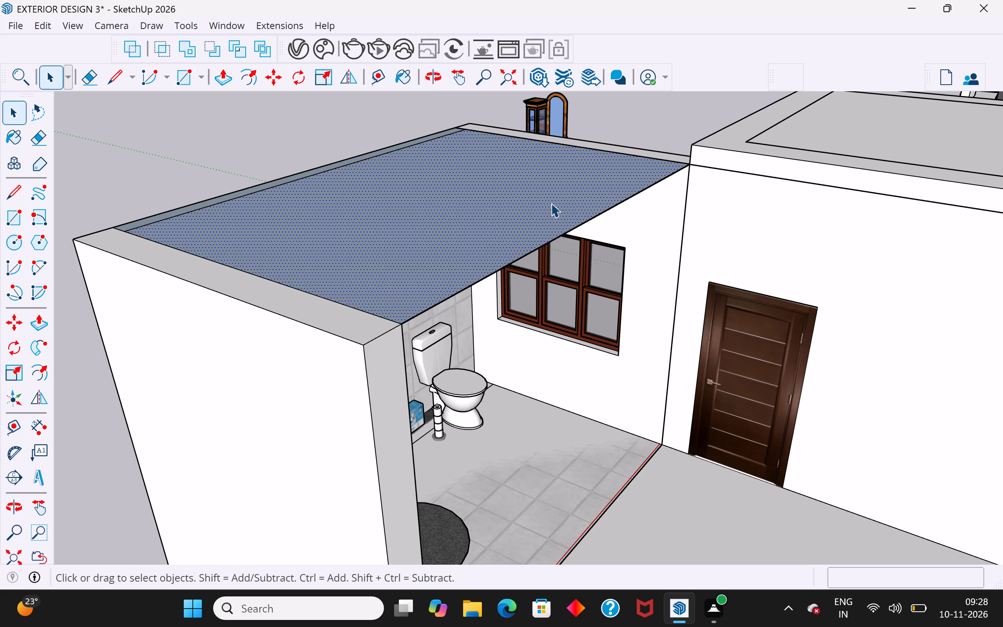
{"action": "left_click", "coordinate": [43, 325]}
{"action": "left_click", "coordinate": [668, 167]}
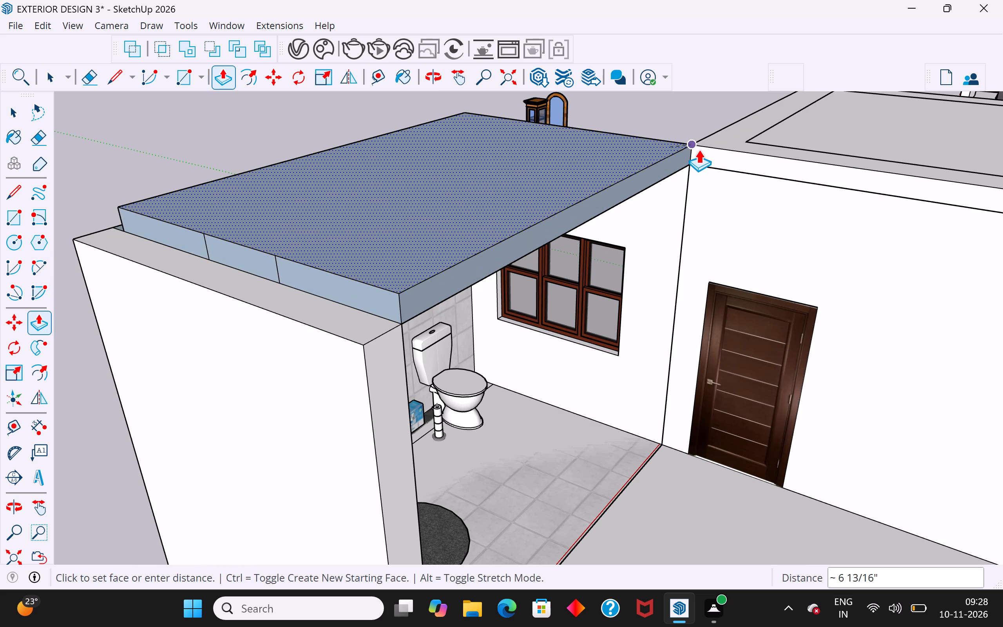
{"action": "left_click", "coordinate": [700, 147]}
{"action": "left_click", "coordinate": [15, 109]}
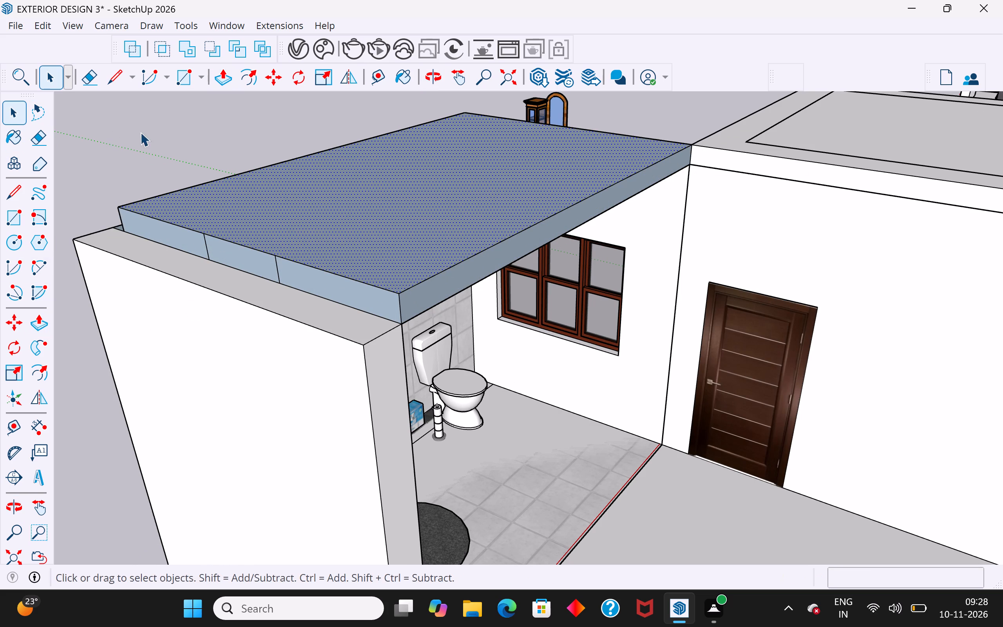
{"action": "left_click", "coordinate": [140, 132]}
Delete the four stray vertical edges on the ceiling slab's sides, two along the outer side and two on the sofa side.
{"action": "scroll", "coordinate": [388, 262], "scroll_direction": "down", "scroll_amount": 6}
{"action": "middle_click_drag", "start_coordinate": [457, 264], "coordinate": [947, 259]}
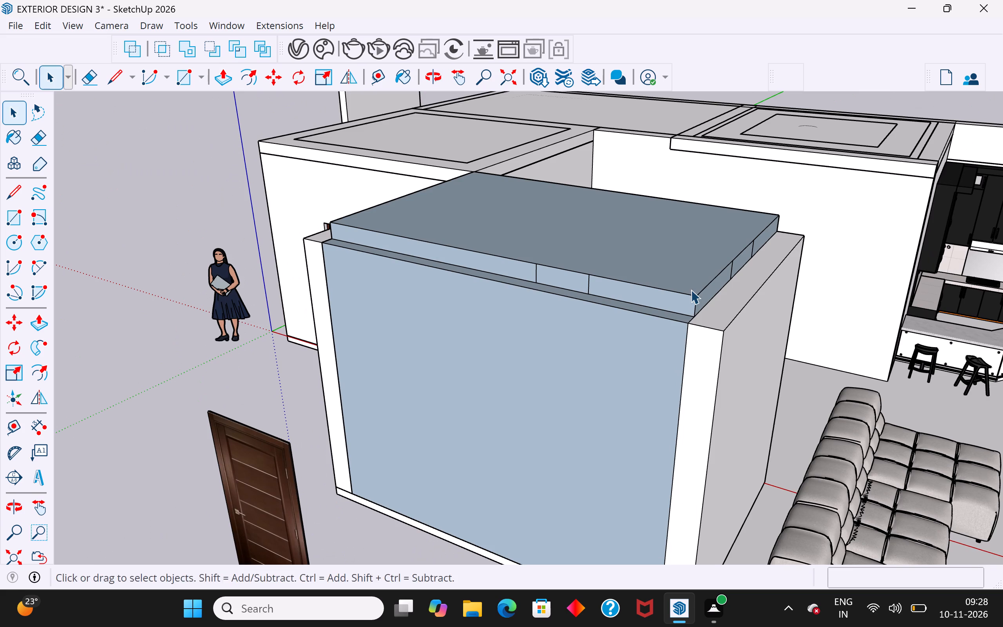
{"action": "middle_click_drag", "start_coordinate": [698, 301], "coordinate": [712, 320]}
{"action": "scroll", "coordinate": [596, 268], "scroll_direction": "up", "scroll_amount": 5}
{"action": "left_click", "coordinate": [594, 330]}
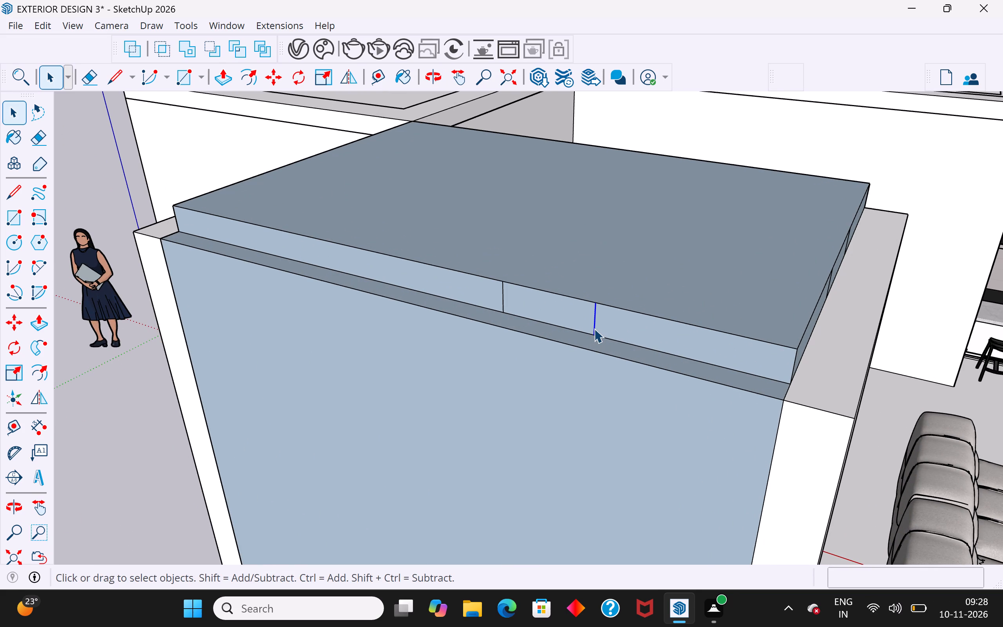
{"action": "key", "text": "Delete"}
{"action": "left_click", "coordinate": [502, 299]}
{"action": "key", "text": "Delete"}
{"action": "middle_click_drag", "start_coordinate": [725, 356], "coordinate": [481, 368]}
{"action": "scroll", "coordinate": [725, 356], "scroll_direction": "up", "scroll_amount": 1}
{"action": "left_click", "coordinate": [687, 395]}
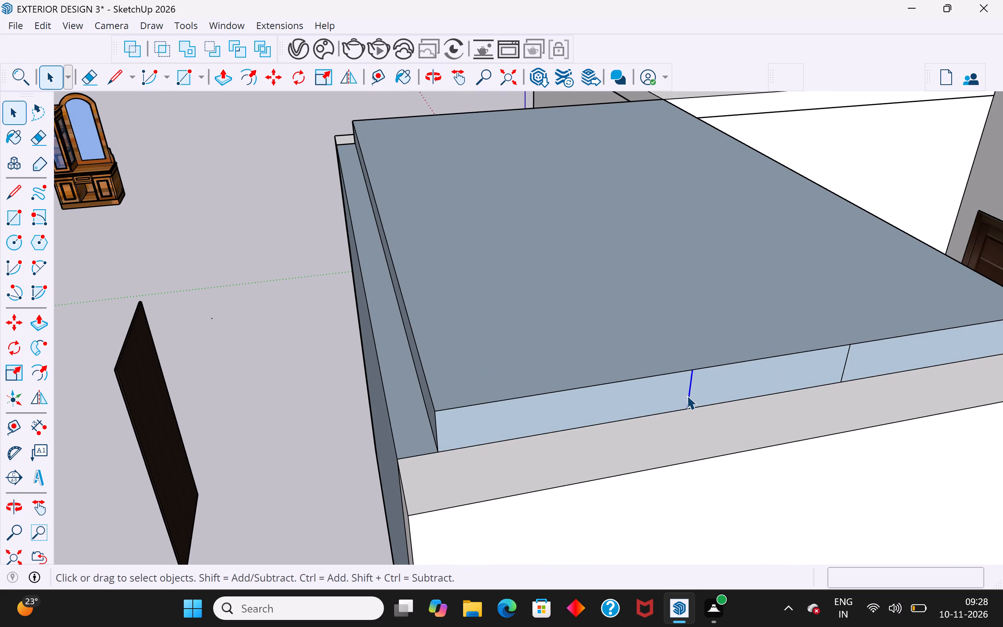
{"action": "key", "text": "Delete"}
{"action": "left_click", "coordinate": [844, 373]}
{"action": "key", "text": "Delete"}
Reverse the bathroom ceiling slab's top face and its side face along the sofa-side wall.
{"action": "left_click", "coordinate": [318, 263]}
{"action": "left_click", "coordinate": [550, 255]}
{"action": "right_click", "coordinate": [550, 255]}
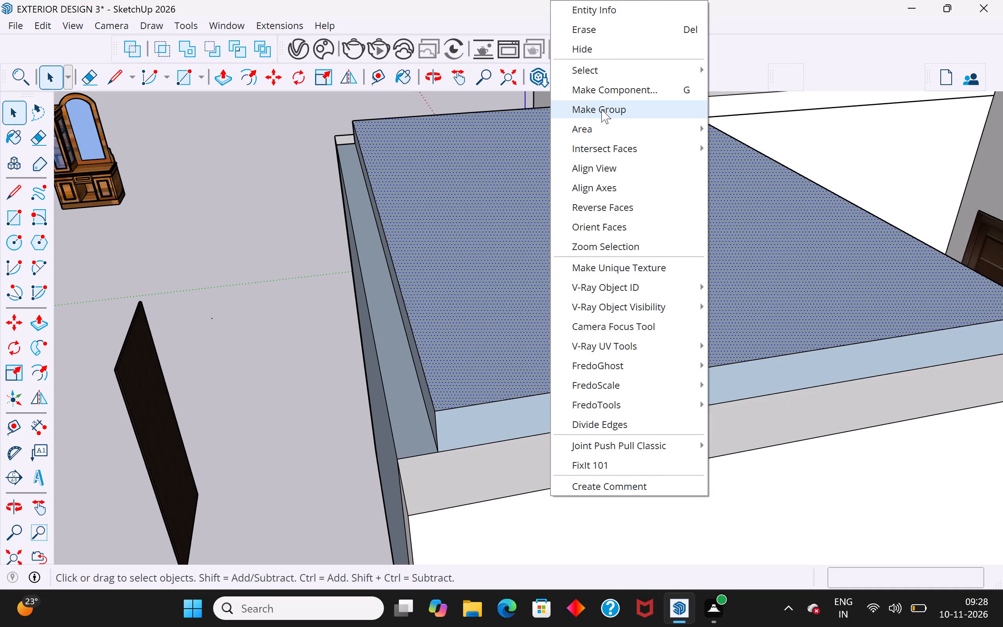
{"action": "left_click", "coordinate": [611, 210]}
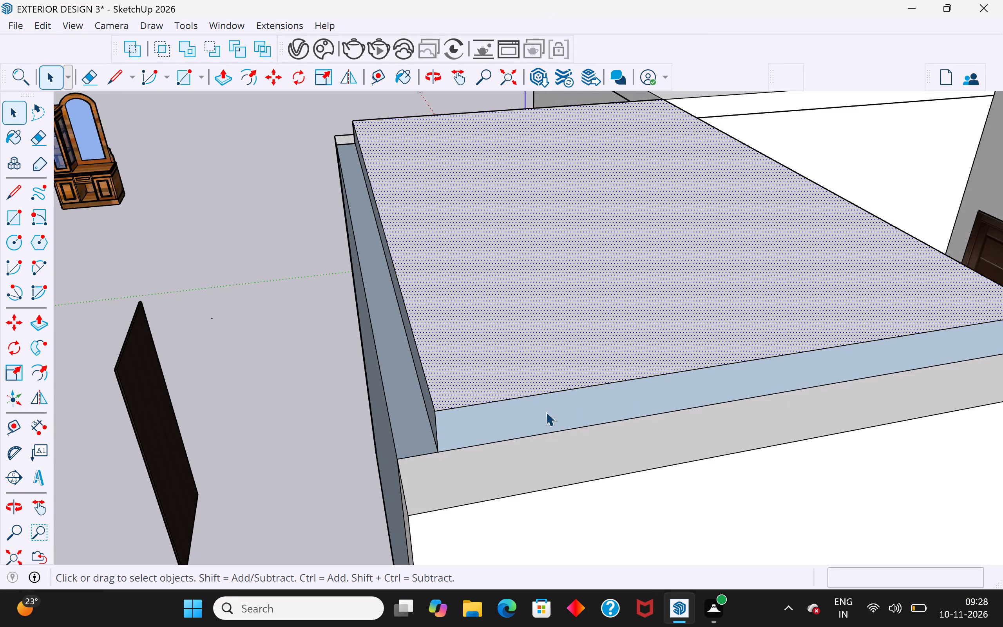
{"action": "left_click", "coordinate": [546, 412]}
{"action": "right_click", "coordinate": [546, 412]}
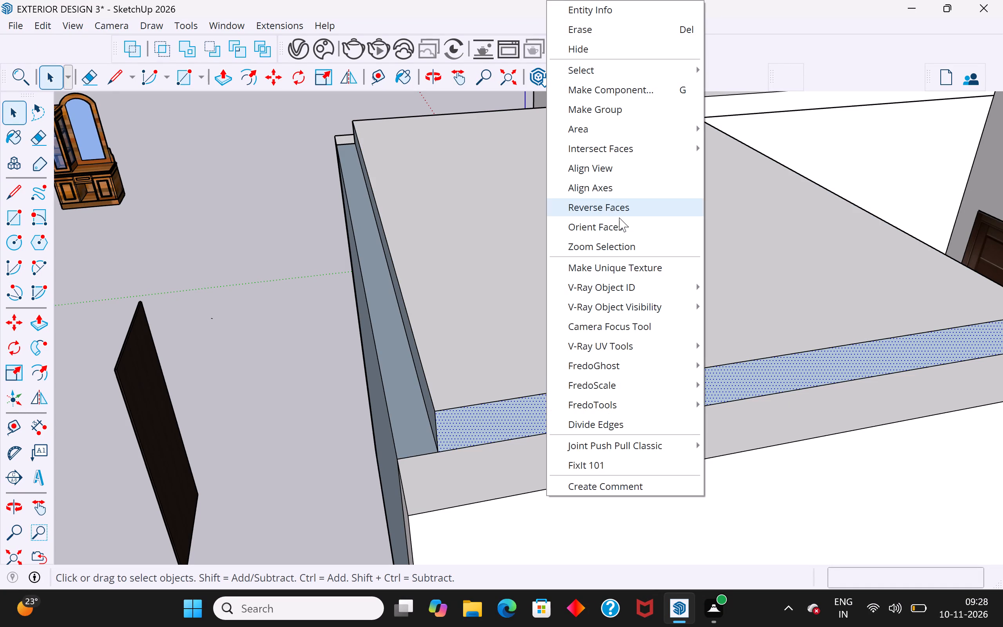
{"action": "left_click", "coordinate": [620, 214]}
Reverse the ceiling slab's side faces along the bathroom's outer wall and along its window wall.
{"action": "middle_click_drag", "start_coordinate": [512, 294], "coordinate": [755, 283]}
{"action": "left_click", "coordinate": [633, 277]}
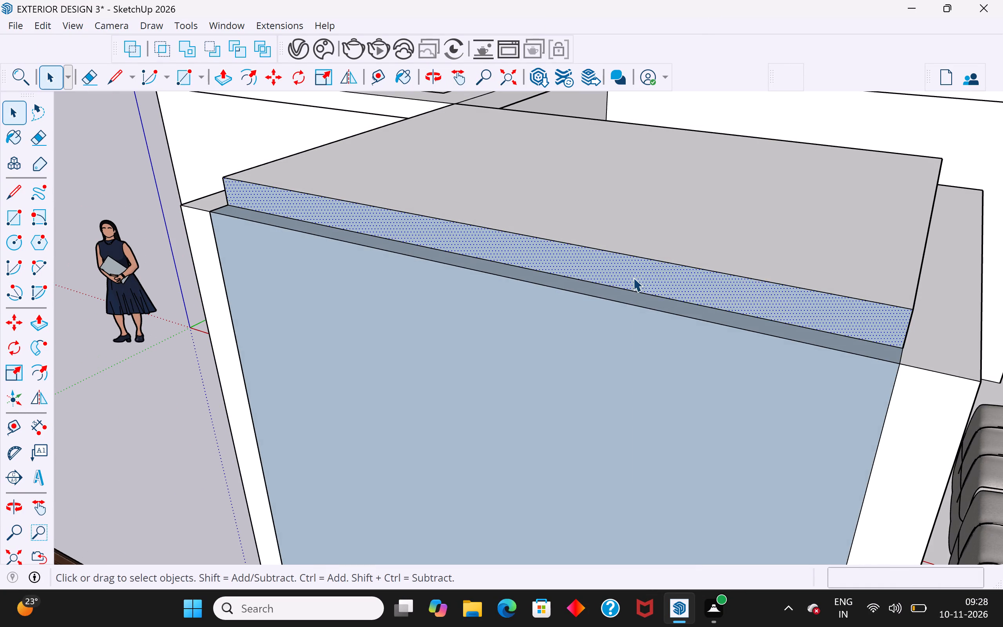
{"action": "right_click", "coordinate": [633, 277]}
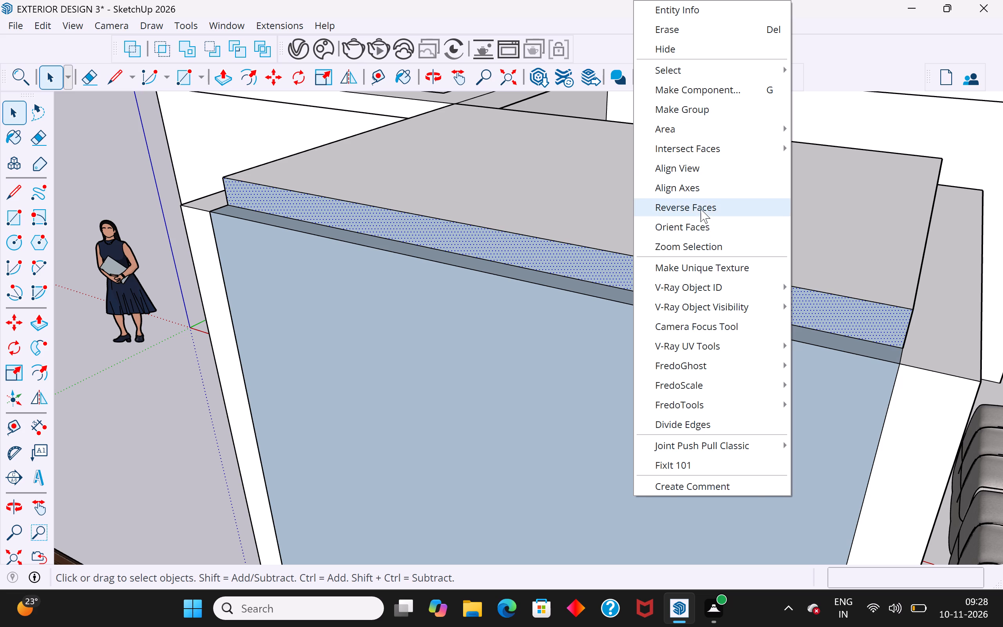
{"action": "left_click", "coordinate": [701, 209]}
{"action": "middle_click_drag", "start_coordinate": [574, 294], "coordinate": [846, 294]}
{"action": "middle_click_drag", "start_coordinate": [272, 303], "coordinate": [407, 296]}
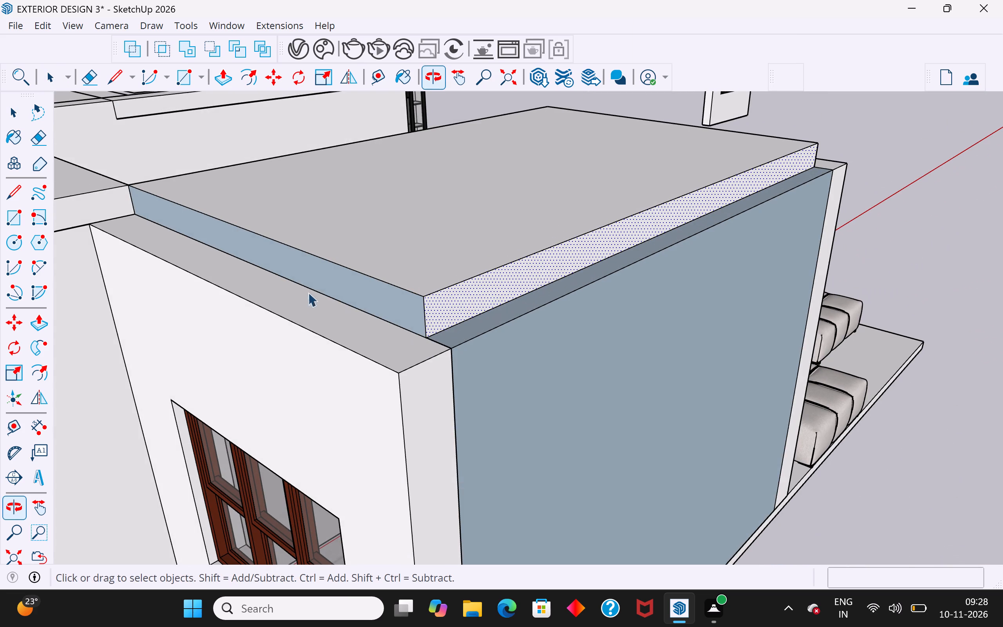
{"action": "left_click", "coordinate": [317, 286]}
{"action": "right_click", "coordinate": [317, 286]}
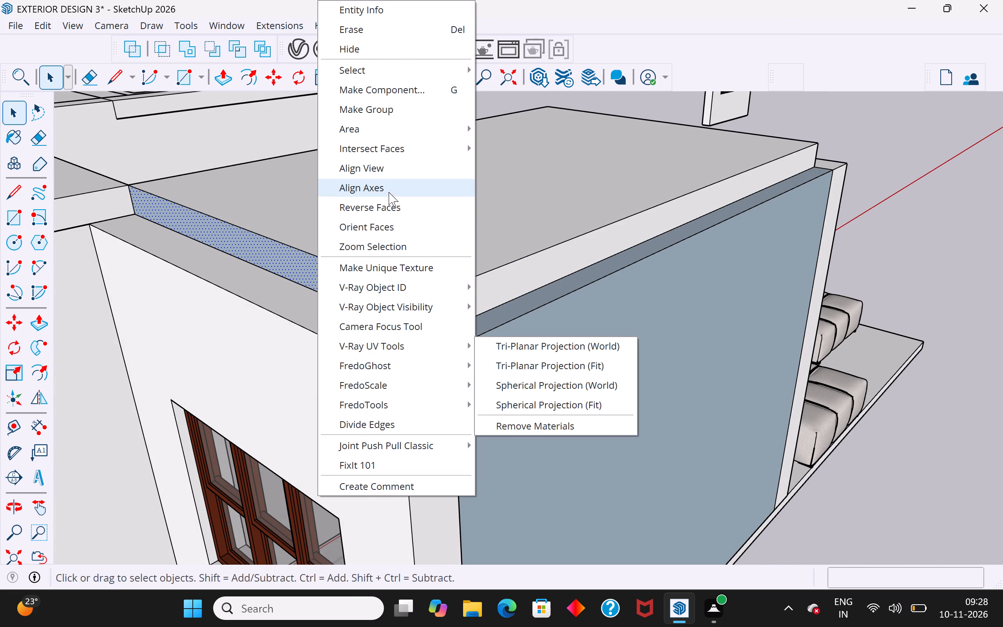
{"action": "left_click", "coordinate": [375, 210]}
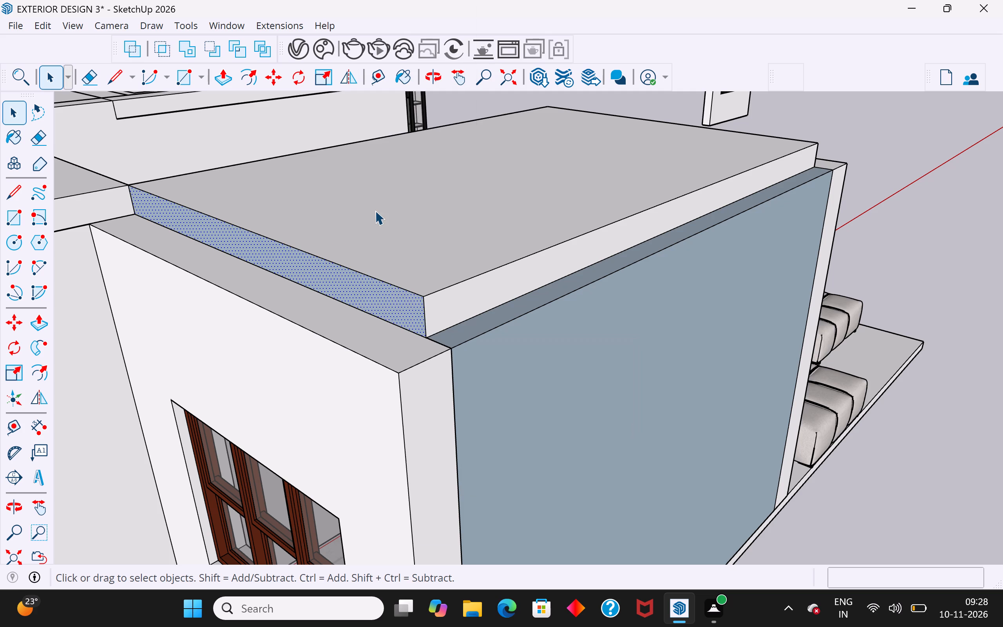
{"action": "left_click", "coordinate": [904, 181]}
Inside the bathroom's window wall group, Push/Pull the wall's top face up about 6 13/16" to the slab's top.
{"action": "scroll", "coordinate": [904, 181], "scroll_direction": "down", "scroll_amount": 5}
{"action": "middle_click_drag", "start_coordinate": [764, 257], "coordinate": [616, 297]}
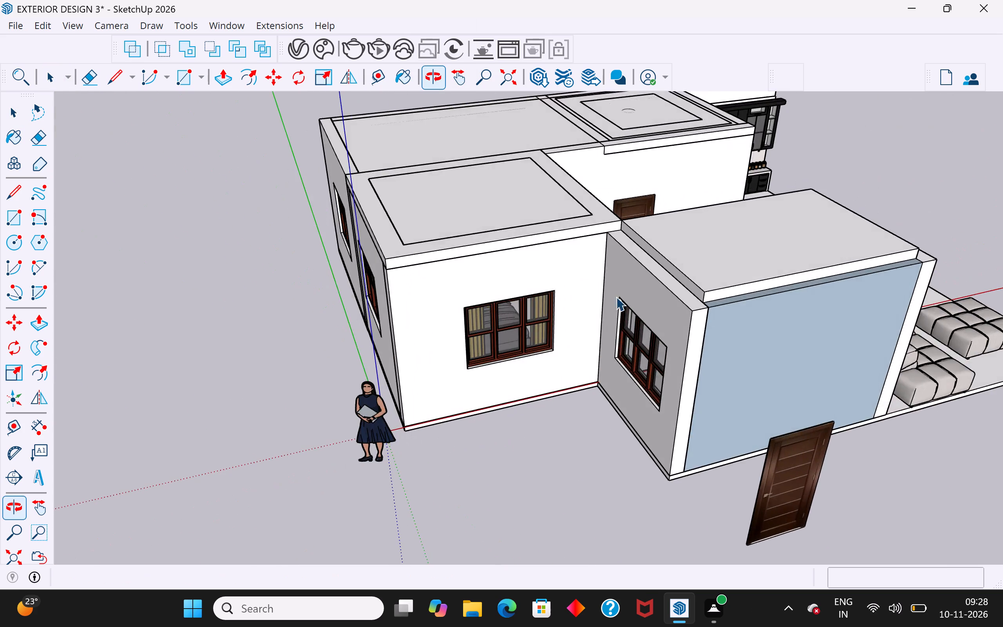
{"action": "scroll", "coordinate": [639, 258], "scroll_direction": "up", "scroll_amount": 5}
{"action": "double_click", "coordinate": [643, 251]}
{"action": "double_click", "coordinate": [625, 236]}
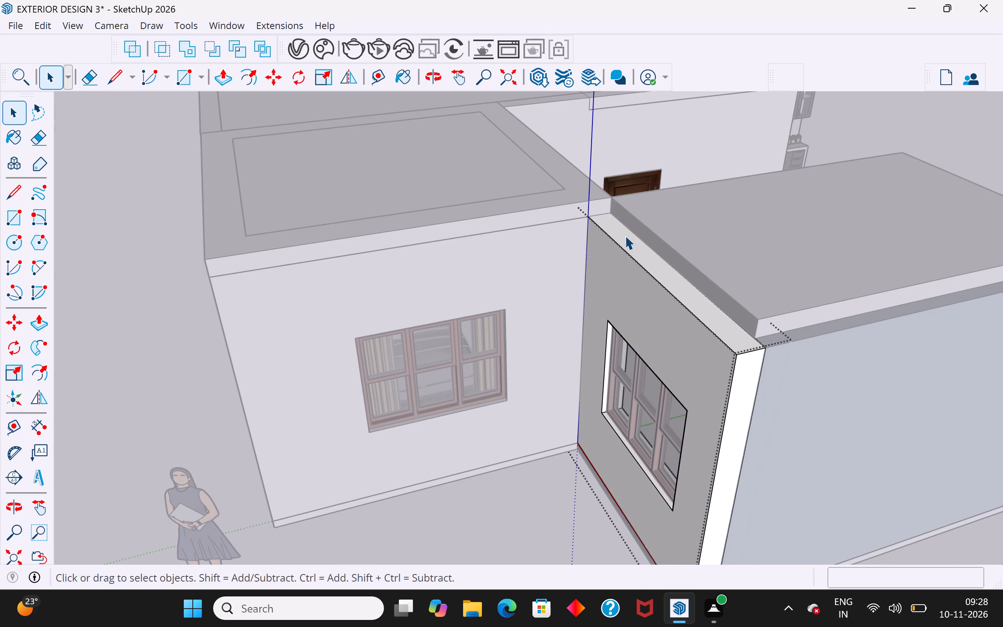
{"action": "left_click", "coordinate": [625, 236]}
{"action": "left_click", "coordinate": [39, 328]}
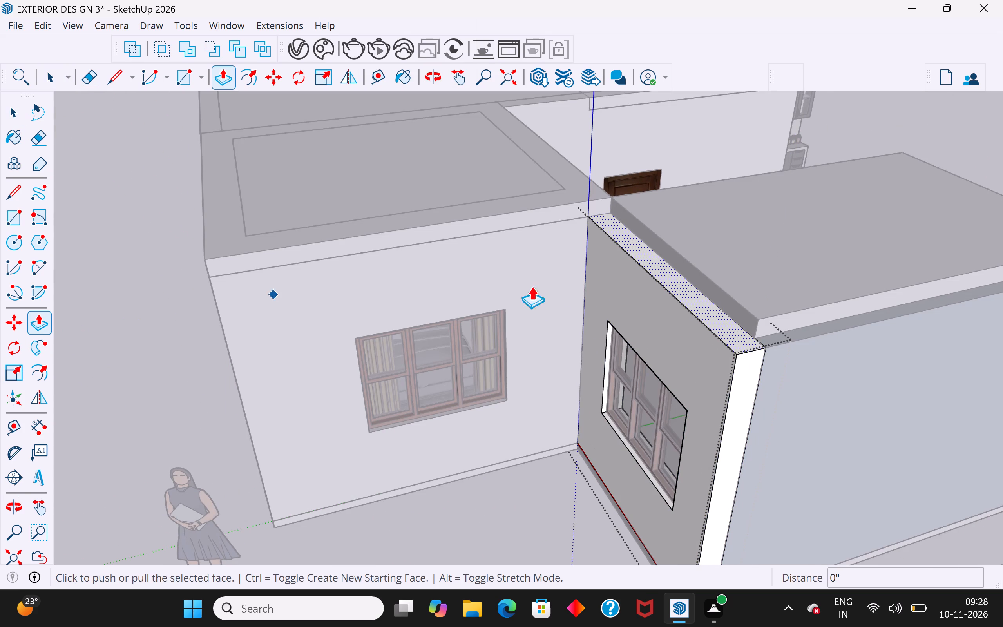
{"action": "left_click", "coordinate": [741, 340]}
{"action": "left_click", "coordinate": [758, 322]}
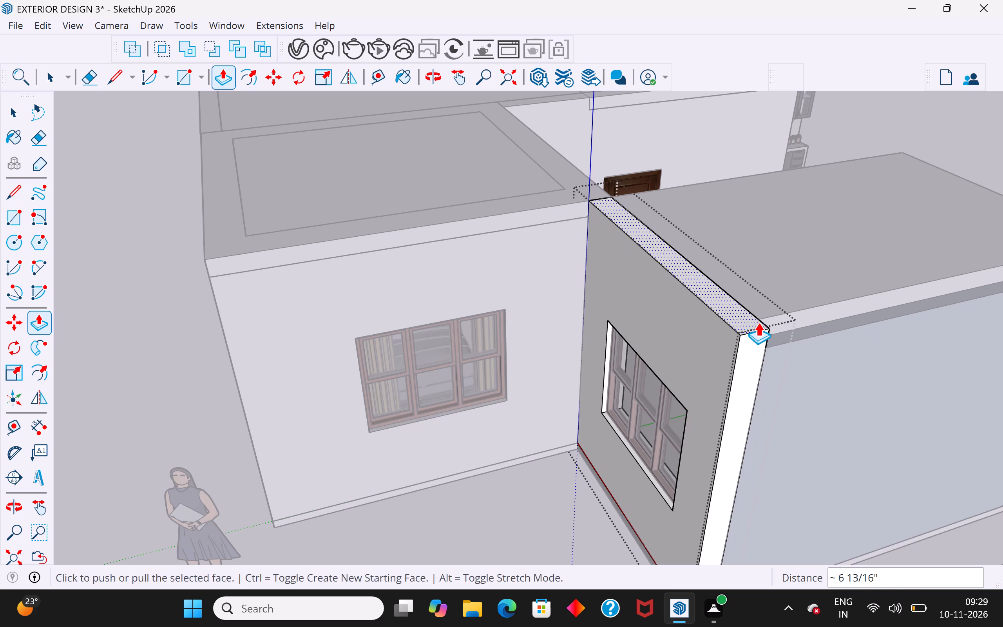
{"action": "middle_click_drag", "start_coordinate": [828, 310], "coordinate": [509, 303]}
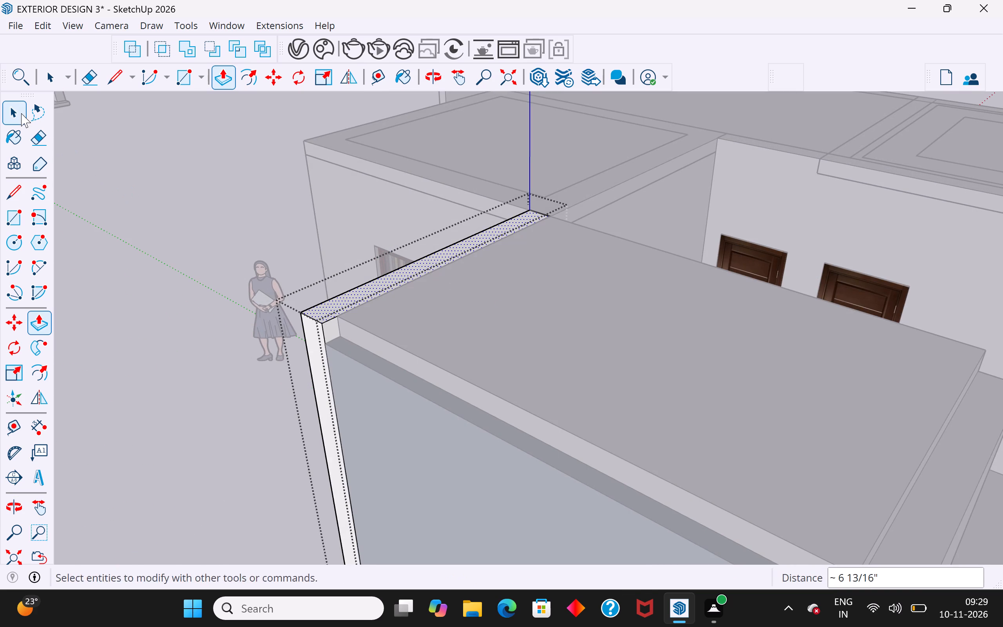
{"action": "left_click", "coordinate": [21, 113]}
{"action": "left_click", "coordinate": [159, 209]}
{"action": "scroll", "coordinate": [235, 265], "scroll_direction": "down", "scroll_amount": 13}
{"action": "left_click", "coordinate": [247, 263]}
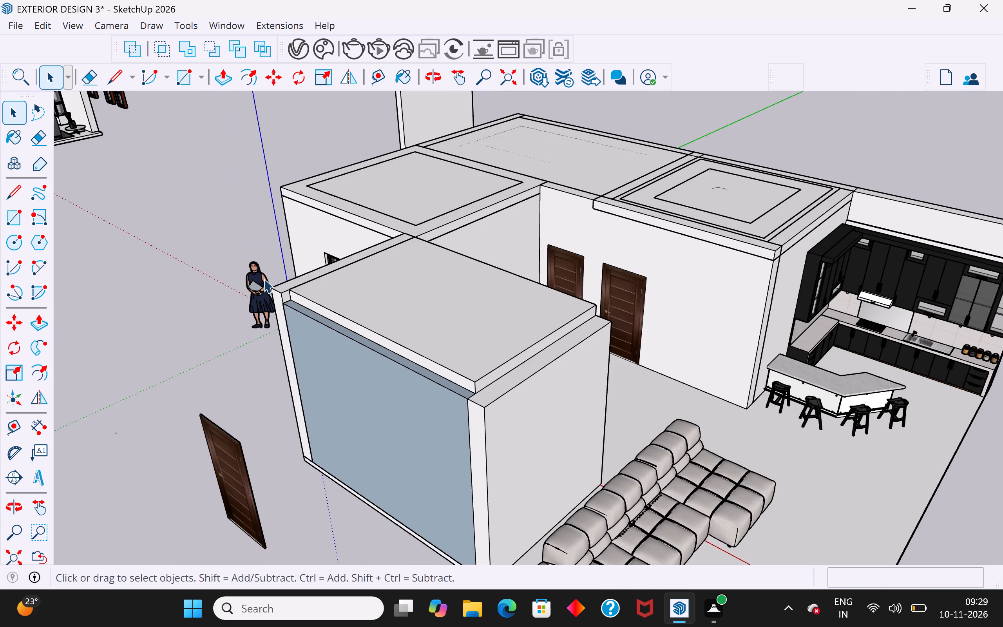
Reverse the large exterior face of the bathroom's outer wall.
{"action": "middle_click_drag", "start_coordinate": [498, 334], "coordinate": [409, 370]}
{"action": "scroll", "coordinate": [291, 413], "scroll_direction": "up", "scroll_amount": 4}
{"action": "left_click", "coordinate": [364, 378]}
{"action": "right_click", "coordinate": [364, 378]}
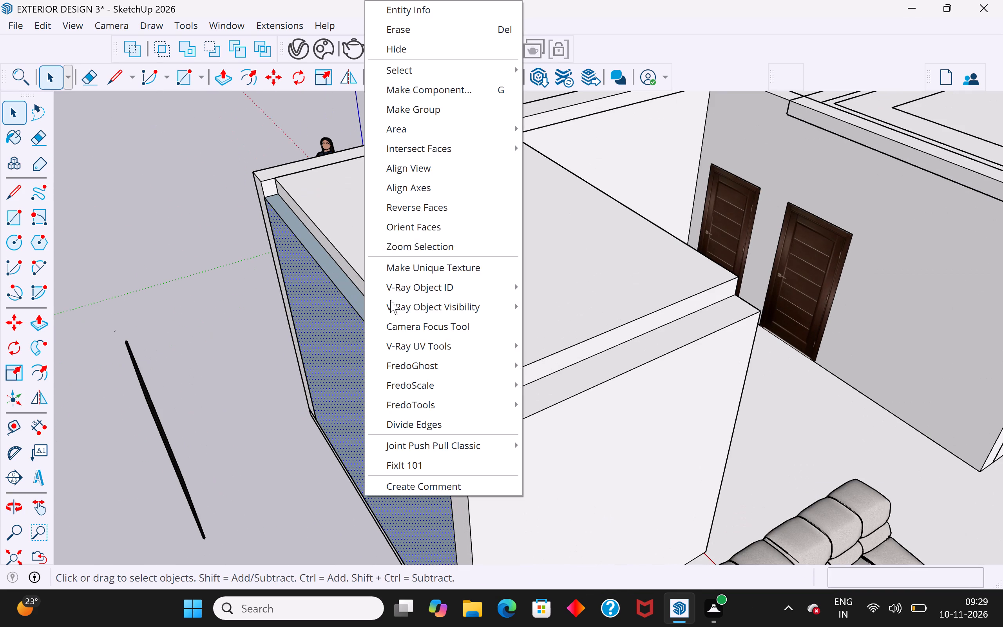
{"action": "left_click", "coordinate": [429, 200]}
Push/Pull the outer wall's top strip up about 6 13/16" level with the ceiling slab's top.
{"action": "middle_click_drag", "start_coordinate": [400, 366], "coordinate": [479, 36]}
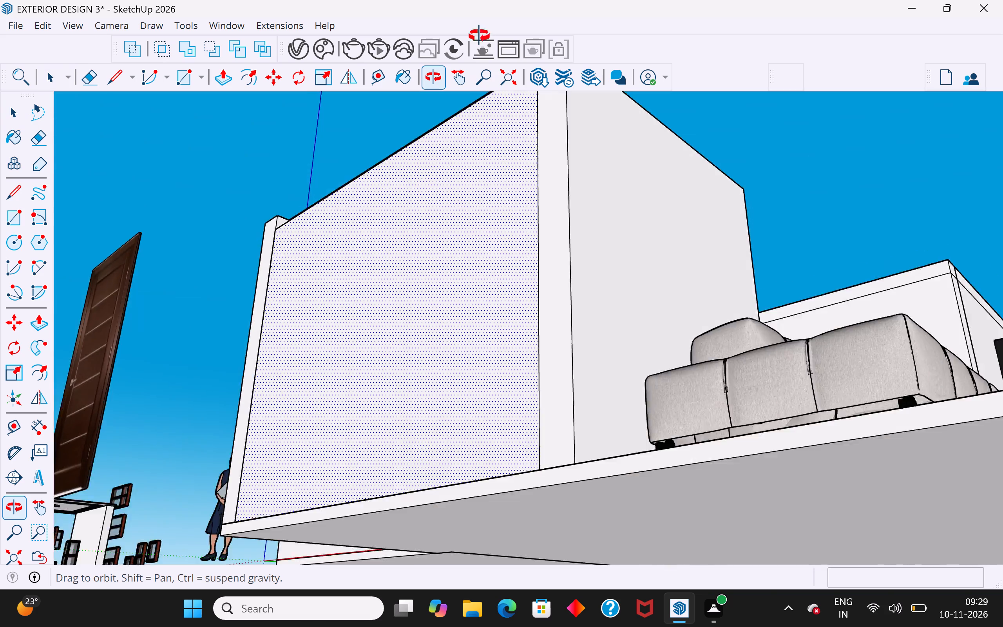
{"action": "middle_click_drag", "start_coordinate": [479, 36], "coordinate": [339, 508]}
{"action": "left_click", "coordinate": [287, 304]}
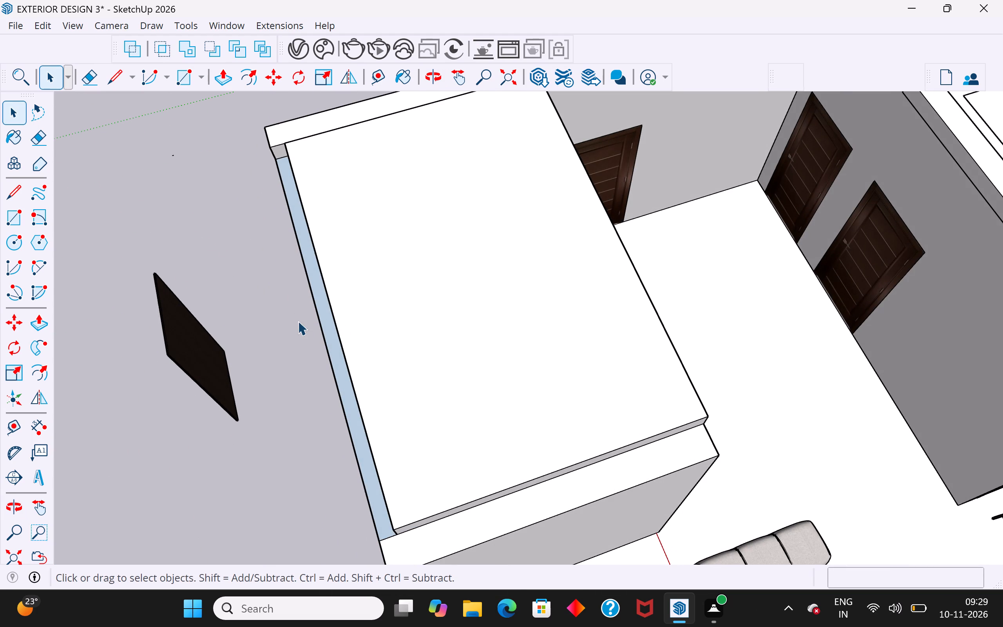
{"action": "scroll", "coordinate": [298, 321], "scroll_direction": "up", "scroll_amount": 6}
{"action": "left_click", "coordinate": [382, 316]}
{"action": "middle_click_drag", "start_coordinate": [401, 311], "coordinate": [454, 194]}
{"action": "scroll", "coordinate": [421, 406], "scroll_direction": "down", "scroll_amount": 9}
{"action": "middle_click_drag", "start_coordinate": [461, 417], "coordinate": [457, 364]}
{"action": "scroll", "coordinate": [445, 340], "scroll_direction": "up", "scroll_amount": 3}
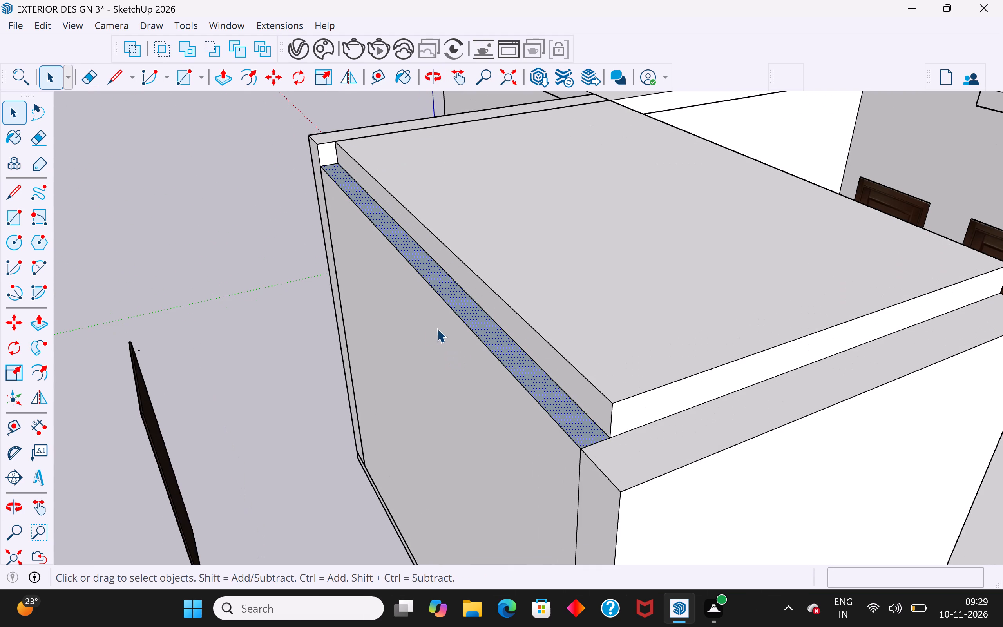
{"action": "left_click", "coordinate": [37, 318]}
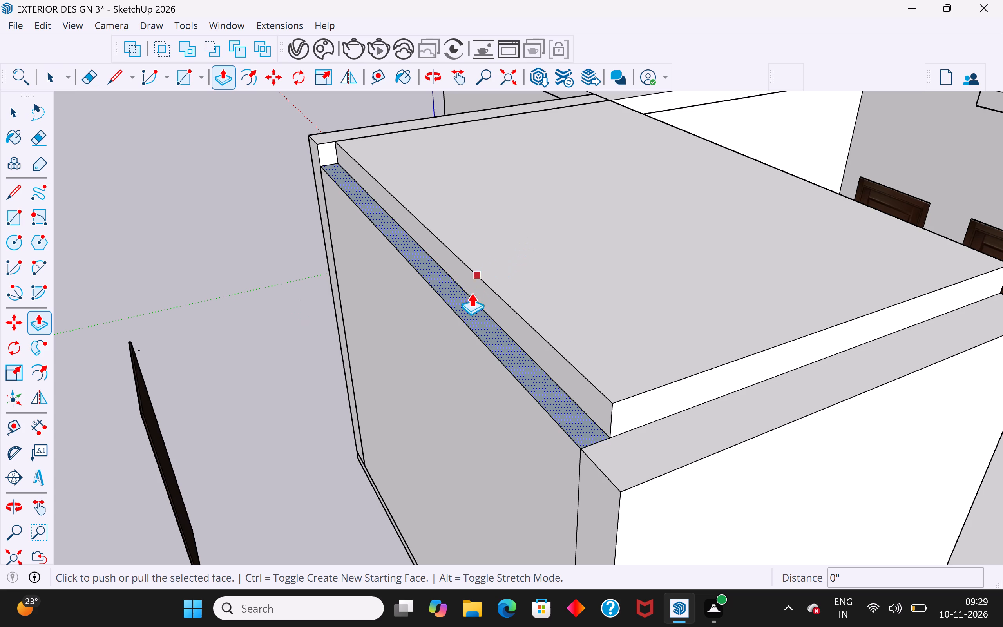
{"action": "left_click", "coordinate": [474, 300]}
{"action": "left_click", "coordinate": [510, 290]}
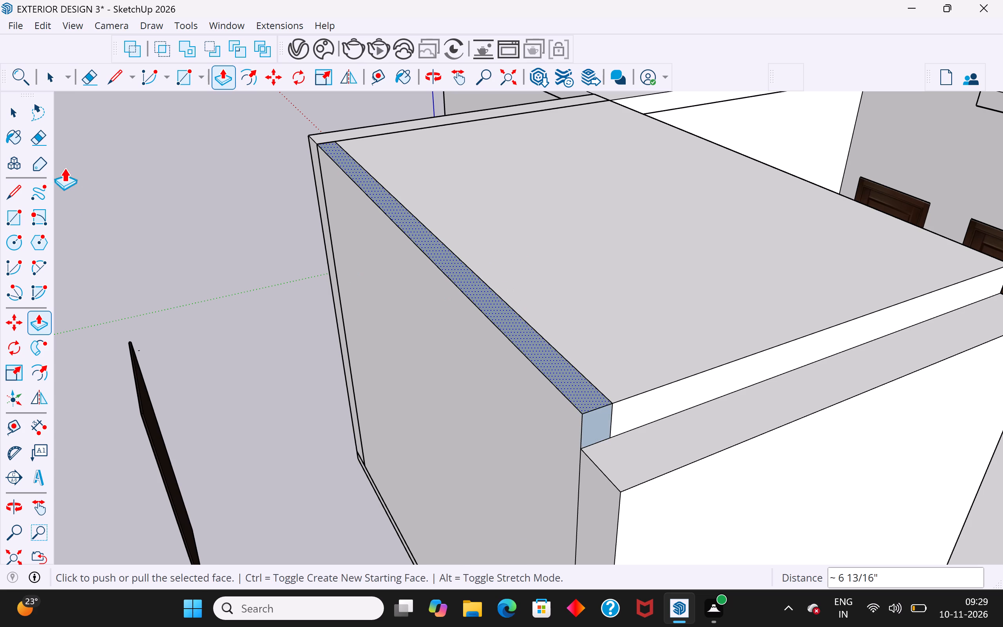
{"action": "left_click", "coordinate": [17, 106]}
{"action": "left_click", "coordinate": [176, 316]}
Reverse the raised outer wall strip's top face and its small end face at the sofa-side corner.
{"action": "left_click", "coordinate": [567, 372]}
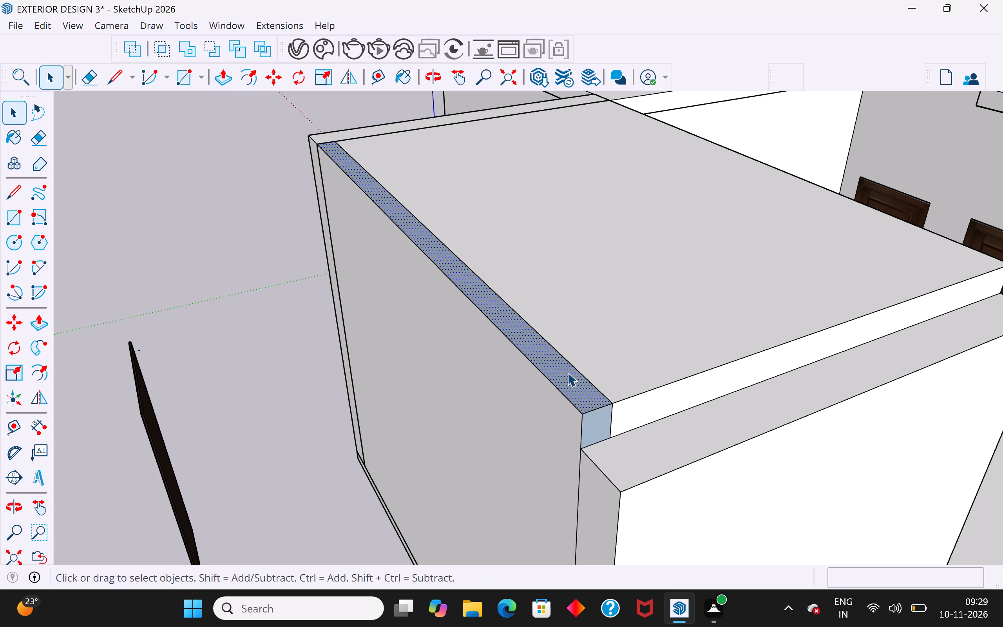
{"action": "right_click", "coordinate": [567, 372]}
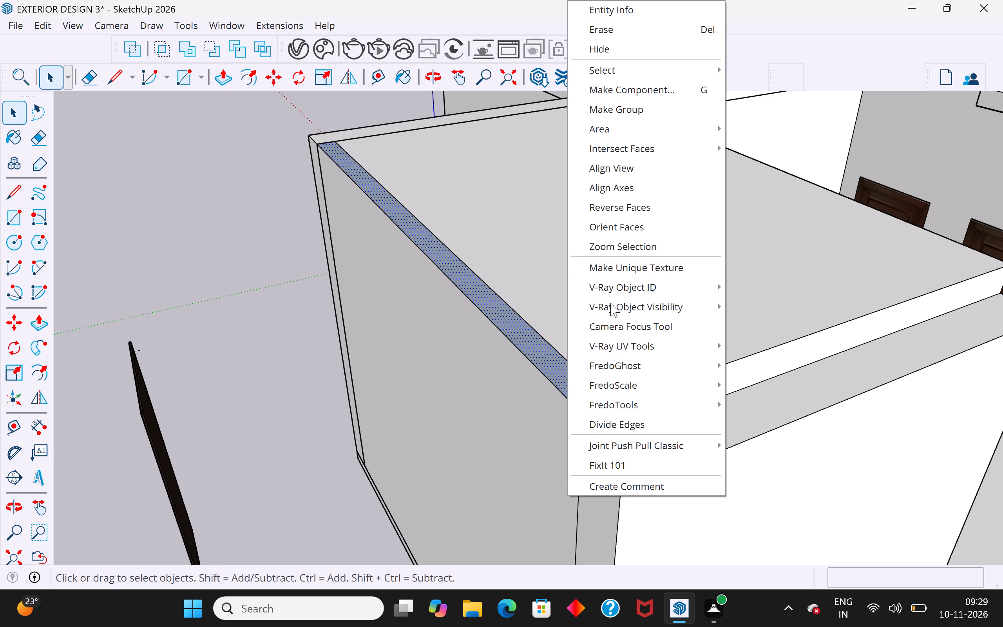
{"action": "left_click", "coordinate": [650, 212]}
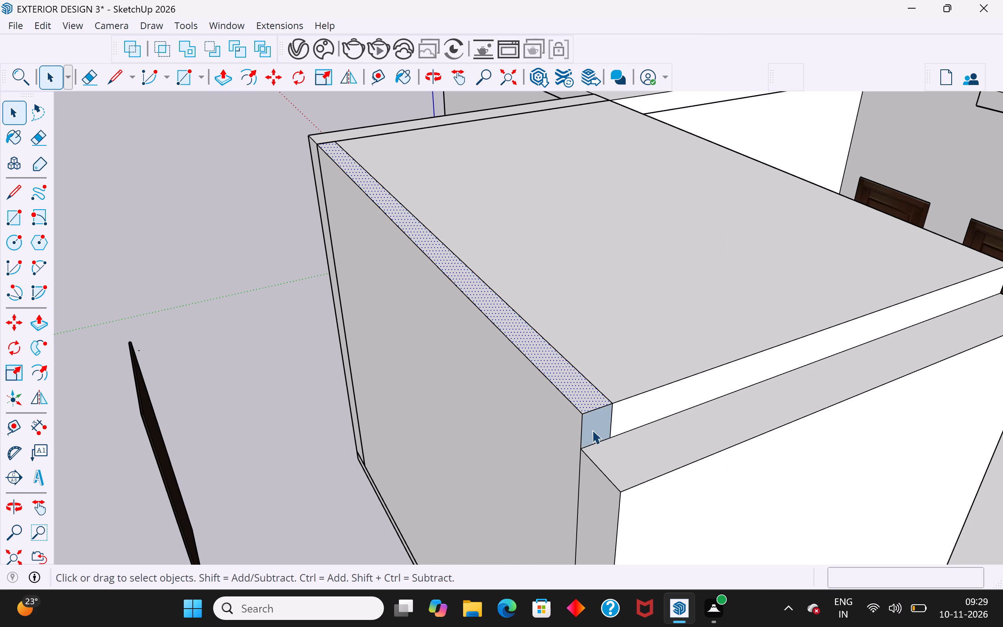
{"action": "left_click", "coordinate": [595, 428]}
{"action": "right_click", "coordinate": [595, 428]}
{"action": "left_click", "coordinate": [659, 207]}
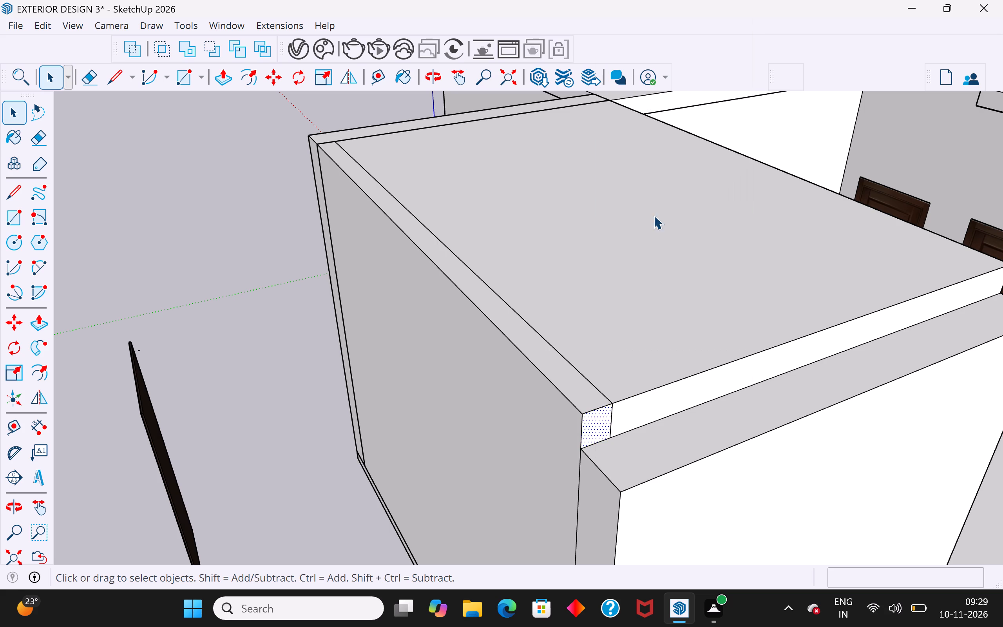
{"action": "left_click", "coordinate": [250, 397]}
Push/Pull the top face of the bathroom's sofa-side wall up about 6 13/16" level with the ceiling slab's top.
{"action": "scroll", "coordinate": [547, 404], "scroll_direction": "down", "scroll_amount": 4}
{"action": "middle_click_drag", "start_coordinate": [572, 426], "coordinate": [948, 400]}
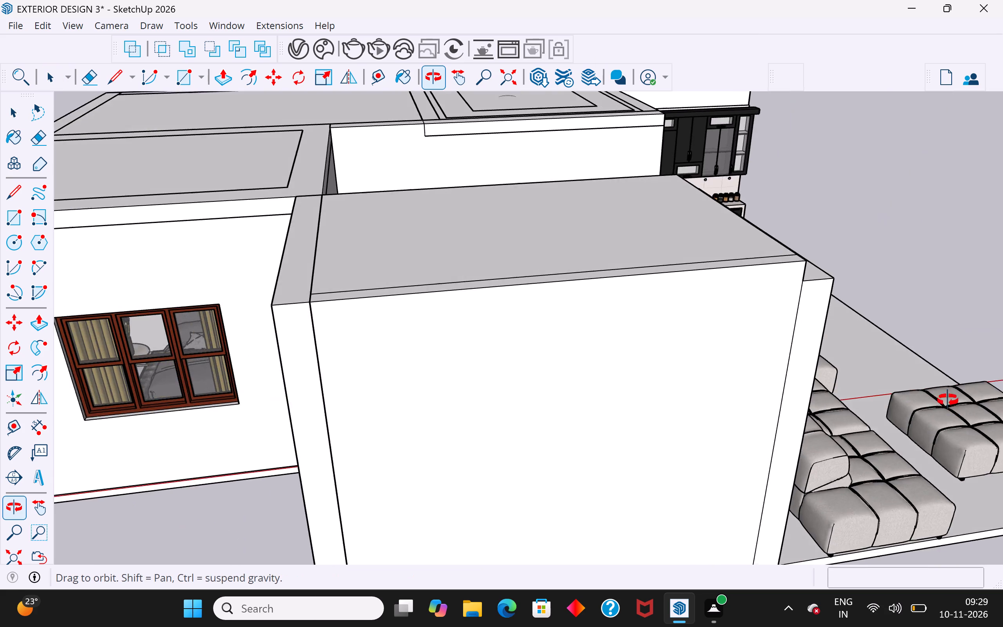
{"action": "middle_click_drag", "start_coordinate": [948, 400], "coordinate": [485, 478]}
{"action": "left_click", "coordinate": [647, 459]}
{"action": "scroll", "coordinate": [687, 352], "scroll_direction": "down", "scroll_amount": 4}
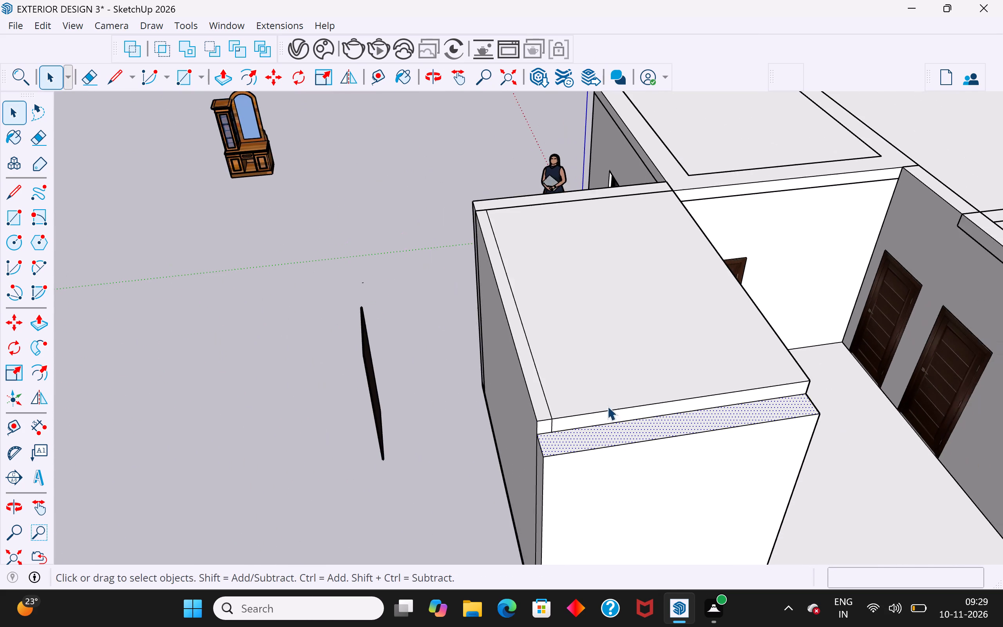
{"action": "middle_click_drag", "start_coordinate": [540, 453], "coordinate": [714, 436]}
{"action": "scroll", "coordinate": [711, 390], "scroll_direction": "up", "scroll_amount": 5}
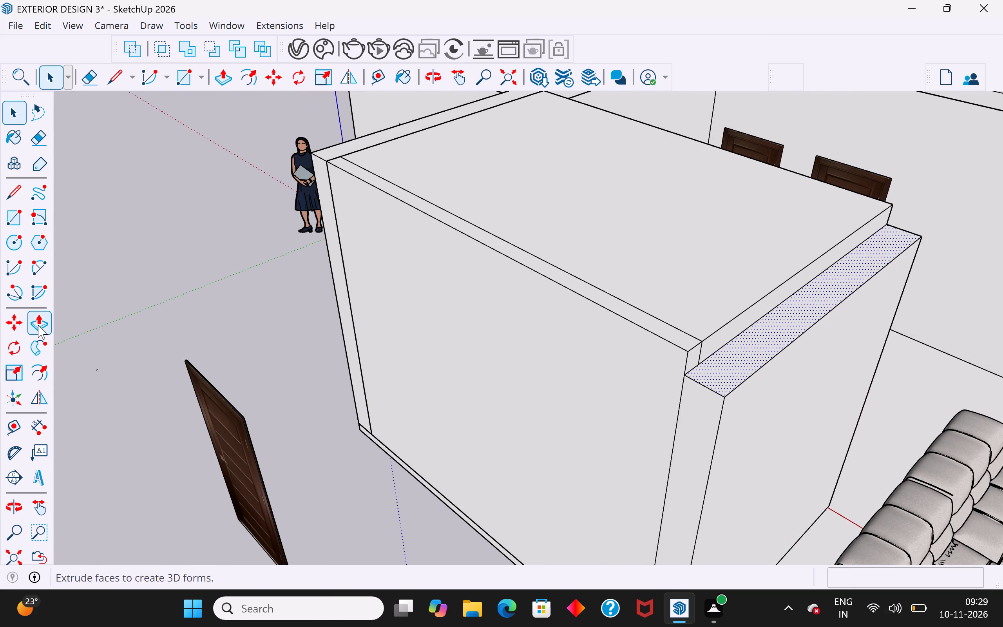
{"action": "left_click", "coordinate": [38, 325]}
{"action": "left_click", "coordinate": [772, 348]}
{"action": "left_click", "coordinate": [680, 345]}
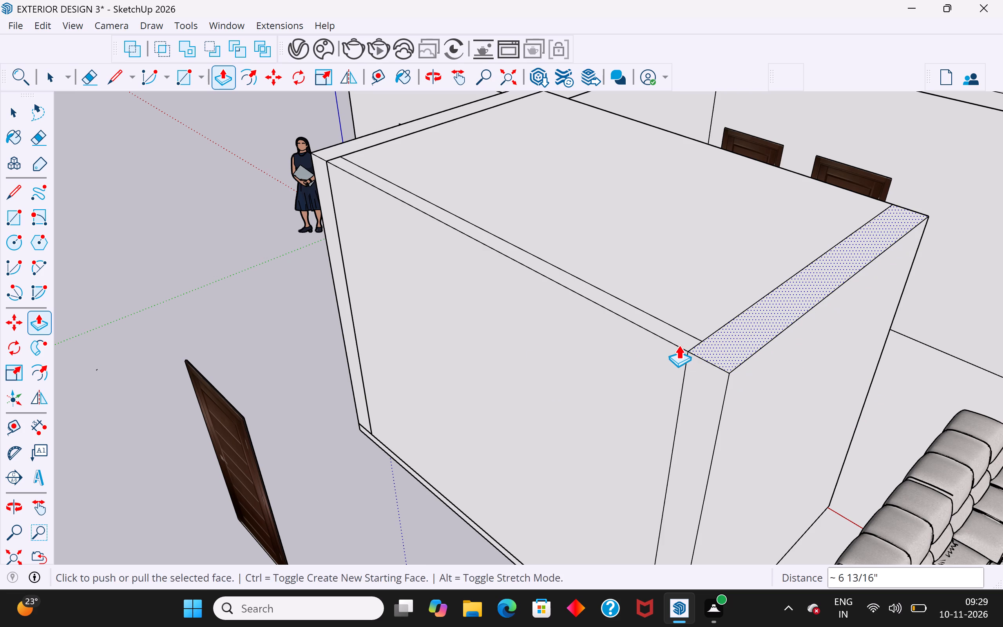
{"action": "left_click", "coordinate": [20, 119]}
{"action": "left_click", "coordinate": [177, 290]}
Reverse the ceiling slab's side face above the bathroom's open doorway side.
{"action": "scroll", "coordinate": [373, 348], "scroll_direction": "down", "scroll_amount": 6}
{"action": "middle_click_drag", "start_coordinate": [603, 404], "coordinate": [516, 411]}
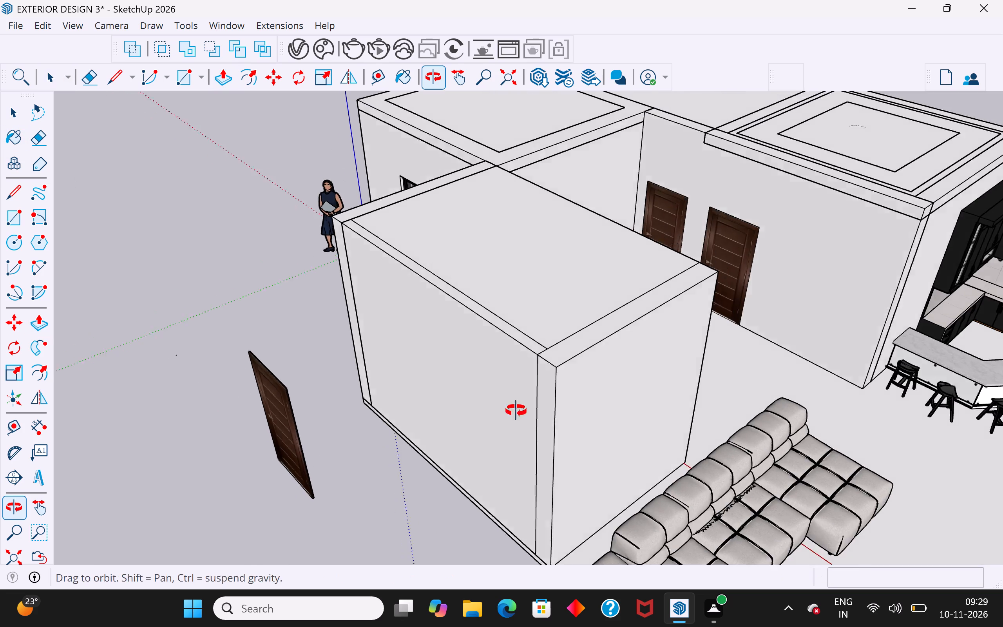
{"action": "middle_click_drag", "start_coordinate": [516, 411], "coordinate": [188, 382]}
{"action": "middle_click", "coordinate": [539, 295]}
{"action": "scroll", "coordinate": [521, 200], "scroll_direction": "up", "scroll_amount": 8}
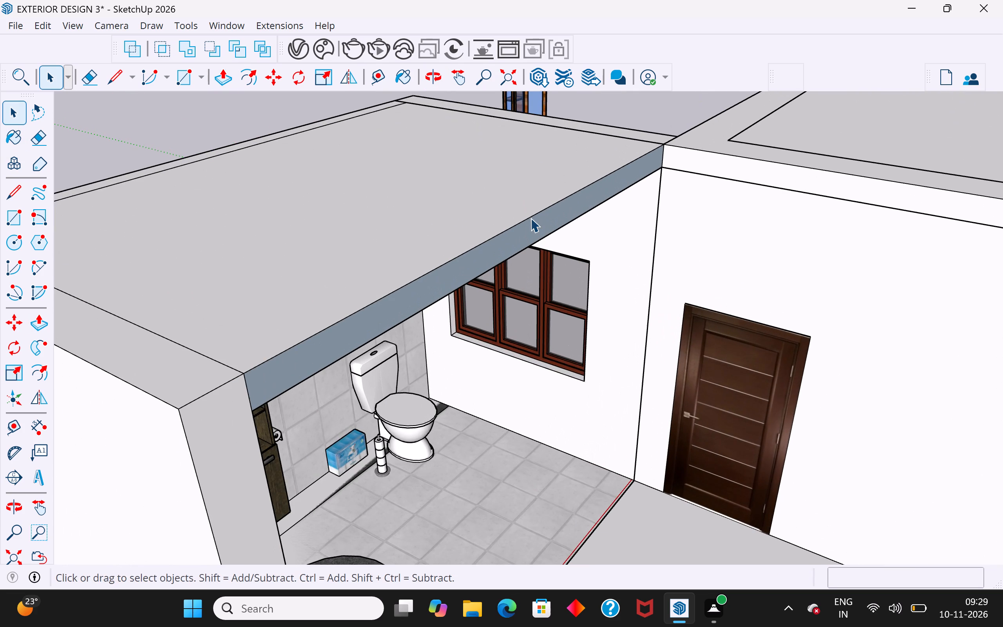
{"action": "left_click", "coordinate": [530, 218]}
{"action": "left_click", "coordinate": [534, 224]}
{"action": "right_click", "coordinate": [534, 224]}
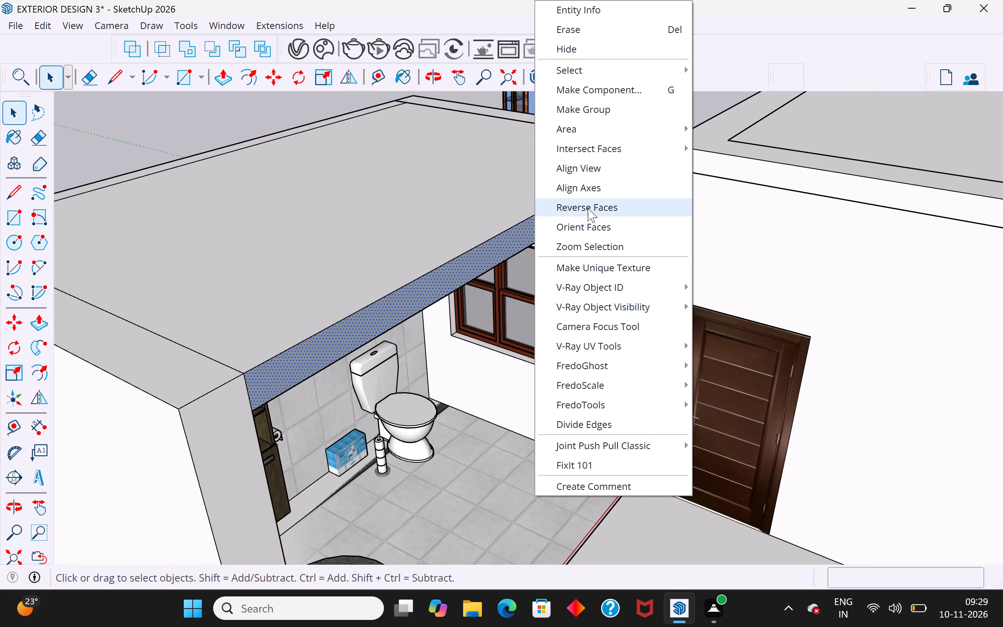
{"action": "left_click", "coordinate": [588, 208]}
{"action": "scroll", "coordinate": [640, 330], "scroll_direction": "down", "scroll_amount": 10}
{"action": "left_click", "coordinate": [304, 335]}
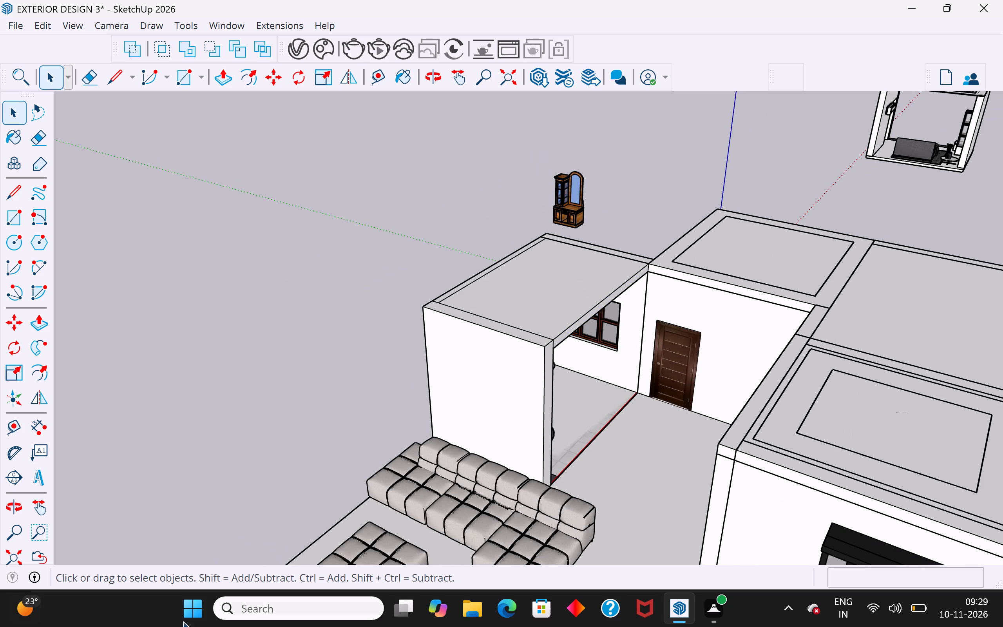
Unhide the bathroom's doorway wall group.
{"action": "left_click", "coordinate": [46, 22]}
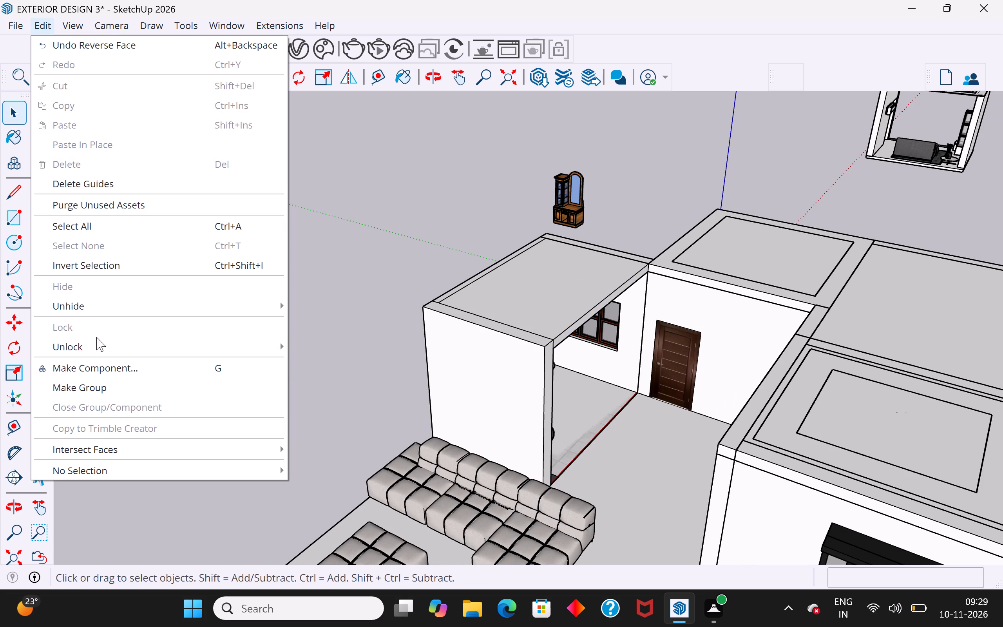
{"action": "left_click", "coordinate": [320, 344]}
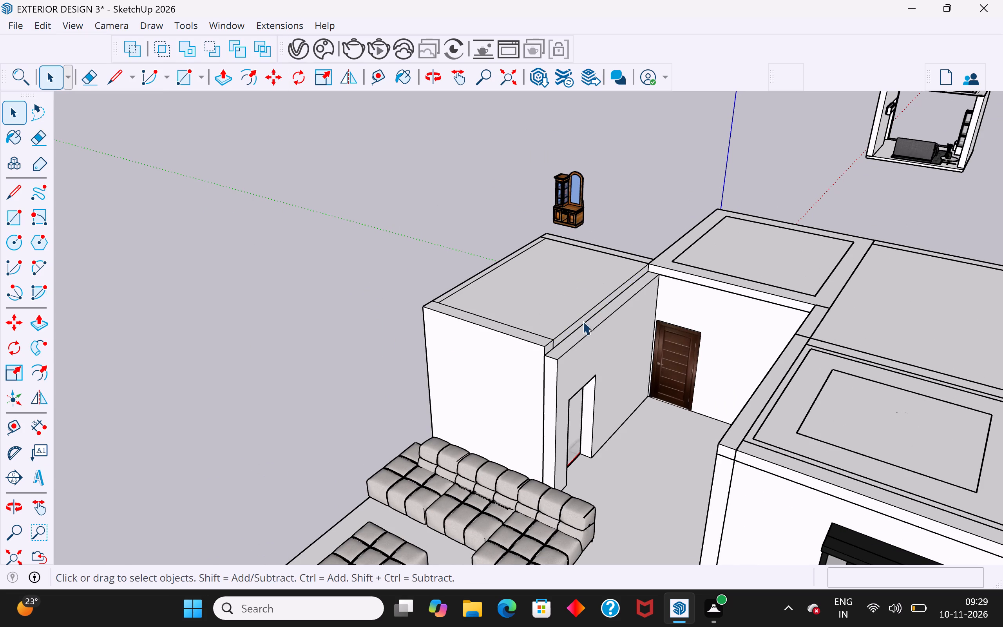
{"action": "middle_click_drag", "start_coordinate": [610, 315], "coordinate": [499, 362]}
{"action": "scroll", "coordinate": [542, 361], "scroll_direction": "up", "scroll_amount": 9}
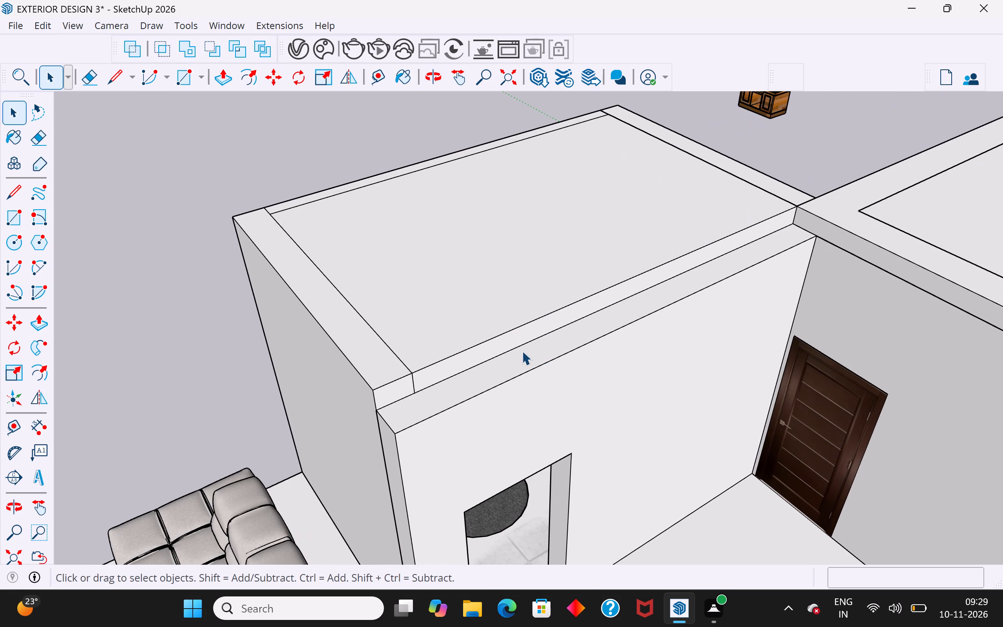
Push/Pull the top face of the bathroom's doorway wall up about 6 13/16" level with the ceiling slab's top.
{"action": "left_click", "coordinate": [522, 351]}
{"action": "triple_click", "coordinate": [529, 351]}
{"action": "left_click", "coordinate": [540, 353]}
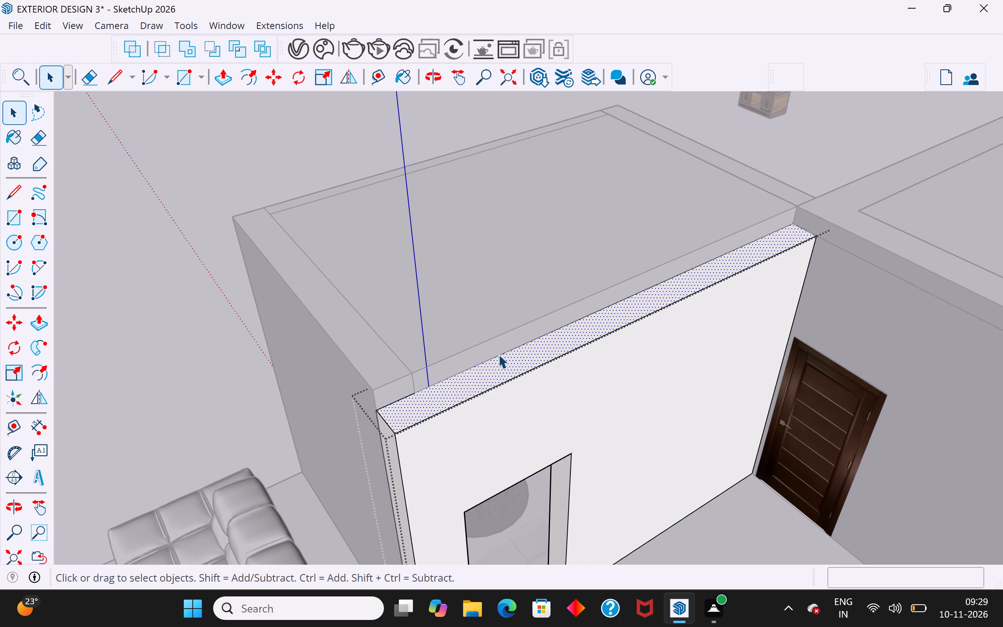
{"action": "left_click", "coordinate": [38, 328]}
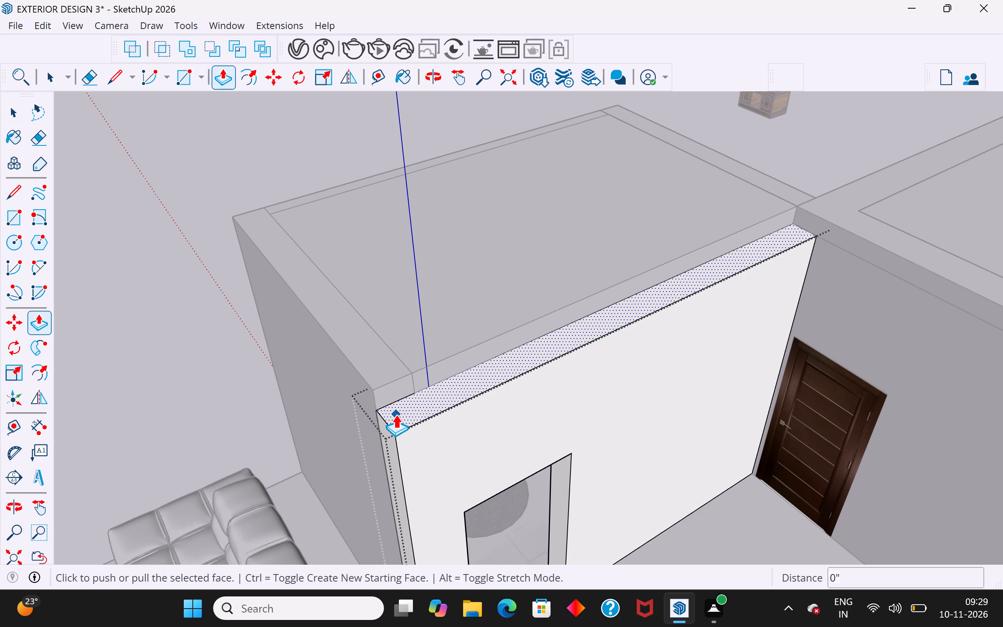
{"action": "left_click", "coordinate": [396, 414]}
{"action": "left_click", "coordinate": [365, 385]}
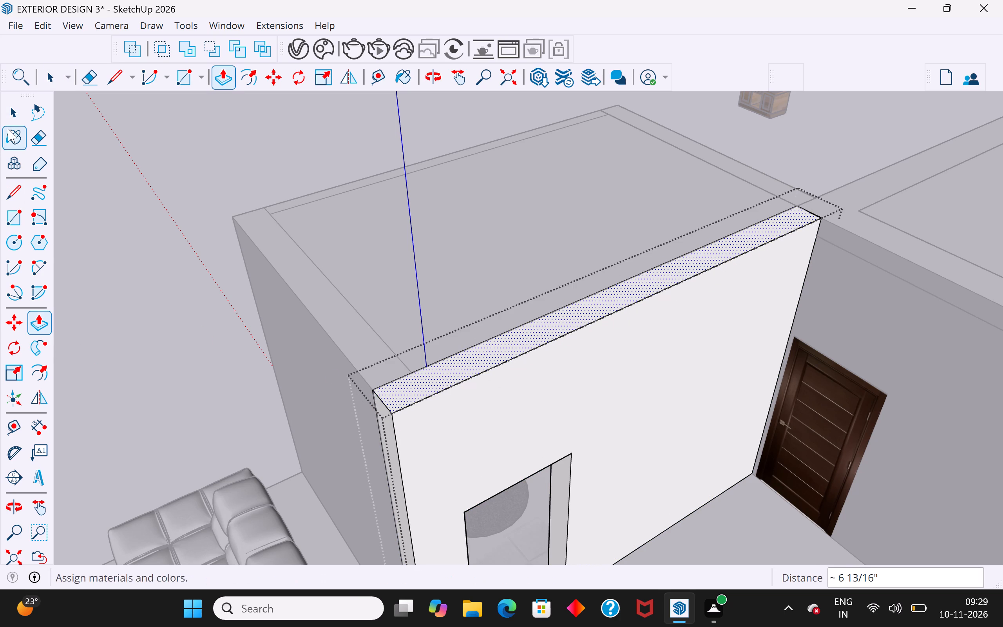
{"action": "left_click", "coordinate": [14, 114]}
{"action": "left_click", "coordinate": [94, 294]}
Copy the dark wooden door from the adjoining wall about 12' 3 9/16" along the floor edge to the bathroom's doorway.
{"action": "scroll", "coordinate": [526, 310], "scroll_direction": "down", "scroll_amount": 6}
{"action": "middle_click_drag", "start_coordinate": [659, 342], "coordinate": [674, 332]}
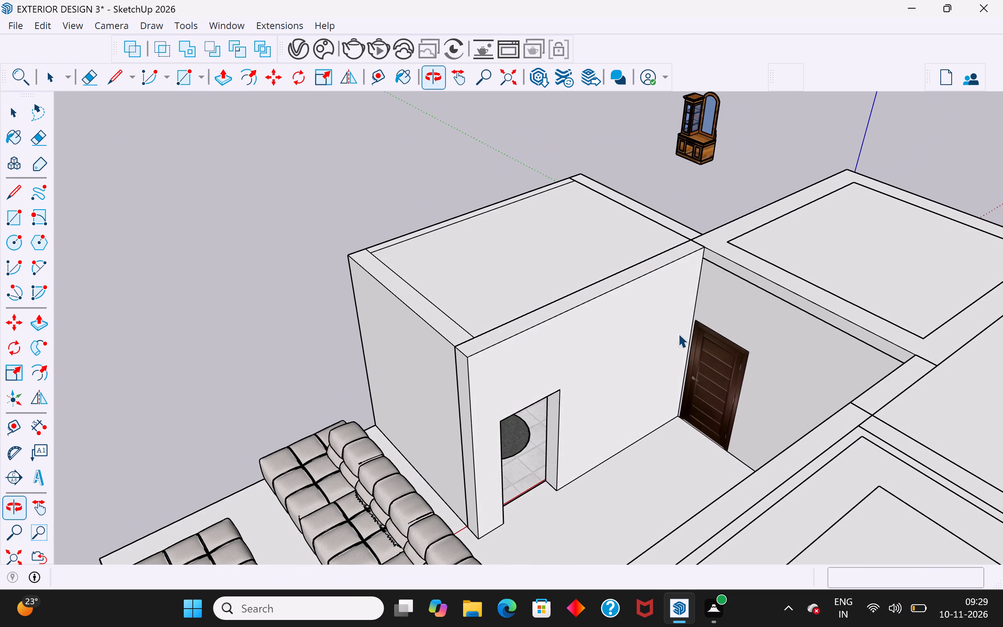
{"action": "left_click", "coordinate": [710, 375]}
{"action": "scroll", "coordinate": [685, 409], "scroll_direction": "up", "scroll_amount": 13}
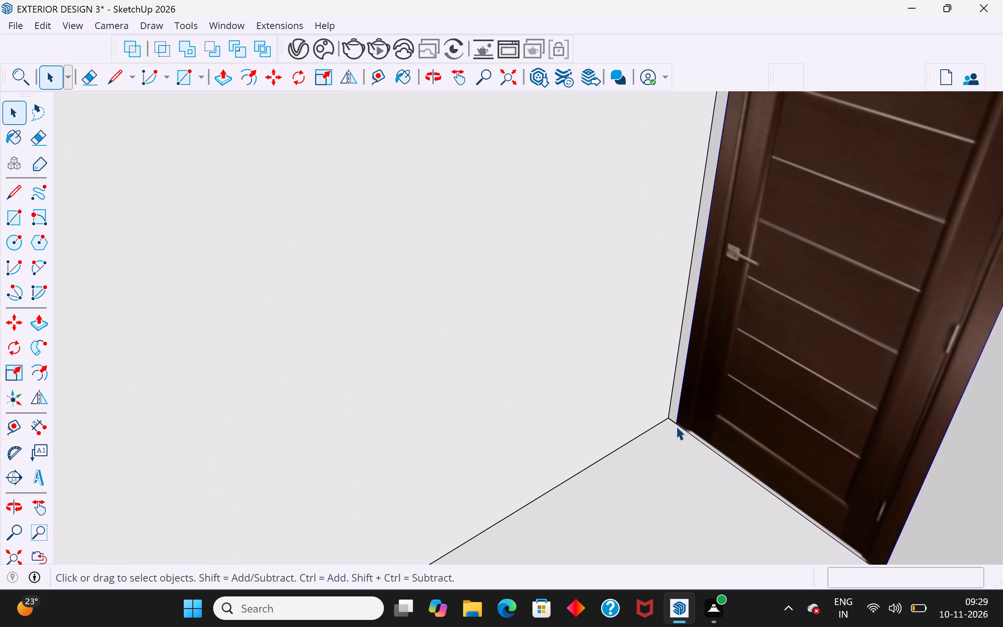
{"action": "scroll", "coordinate": [676, 426], "scroll_direction": "up", "scroll_amount": 1}
{"action": "left_click", "coordinate": [778, 401]}
{"action": "key", "text": "m"}
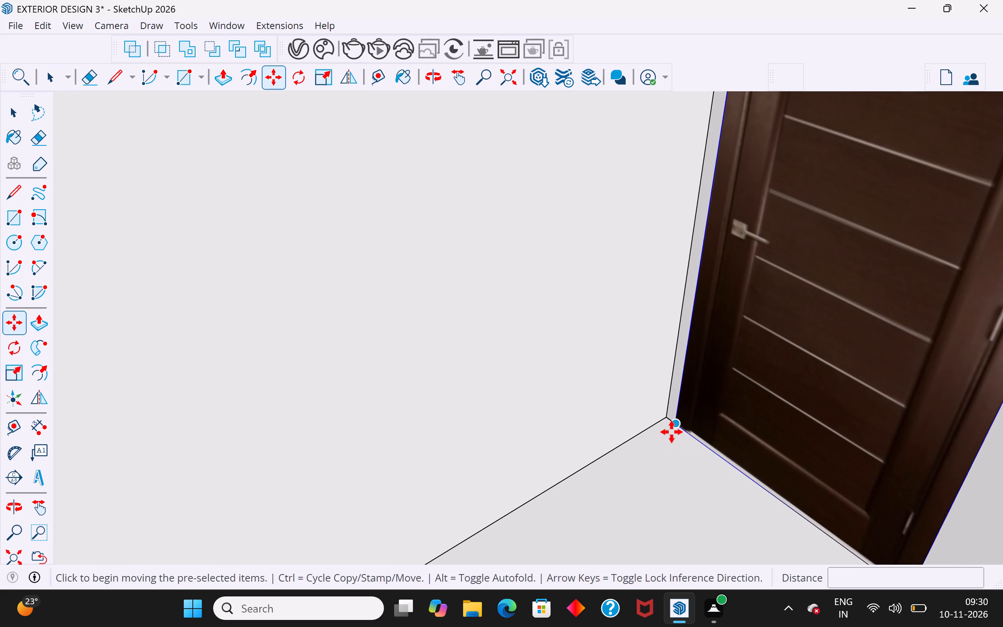
{"action": "left_click", "coordinate": [672, 432]}
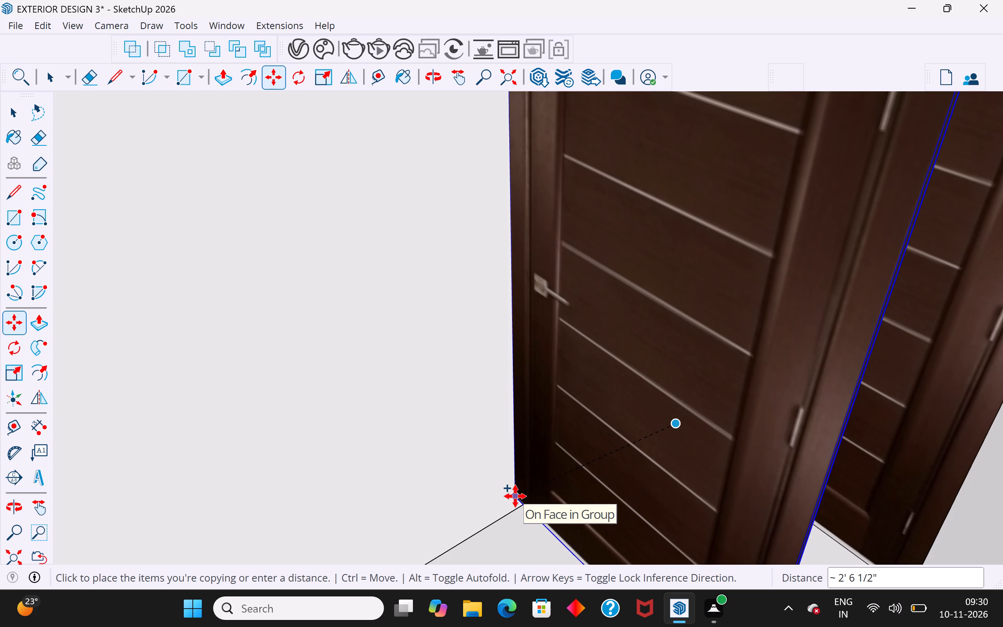
{"action": "scroll", "coordinate": [657, 451], "scroll_direction": "down", "scroll_amount": 18}
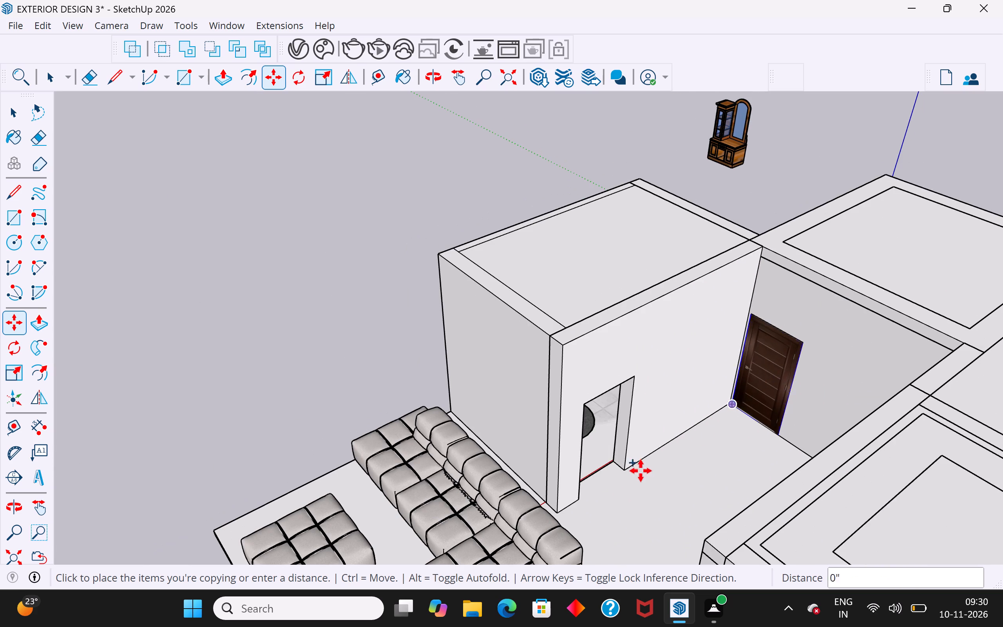
{"action": "scroll", "coordinate": [568, 496], "scroll_direction": "up", "scroll_amount": 8}
{"action": "left_click", "coordinate": [578, 513]}
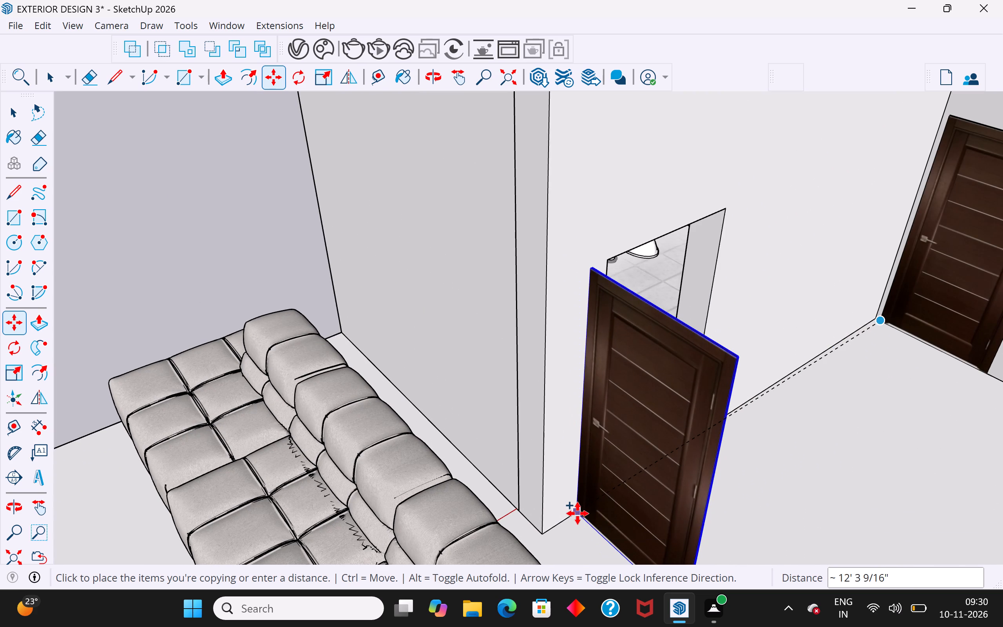
{"action": "left_click", "coordinate": [9, 128]}
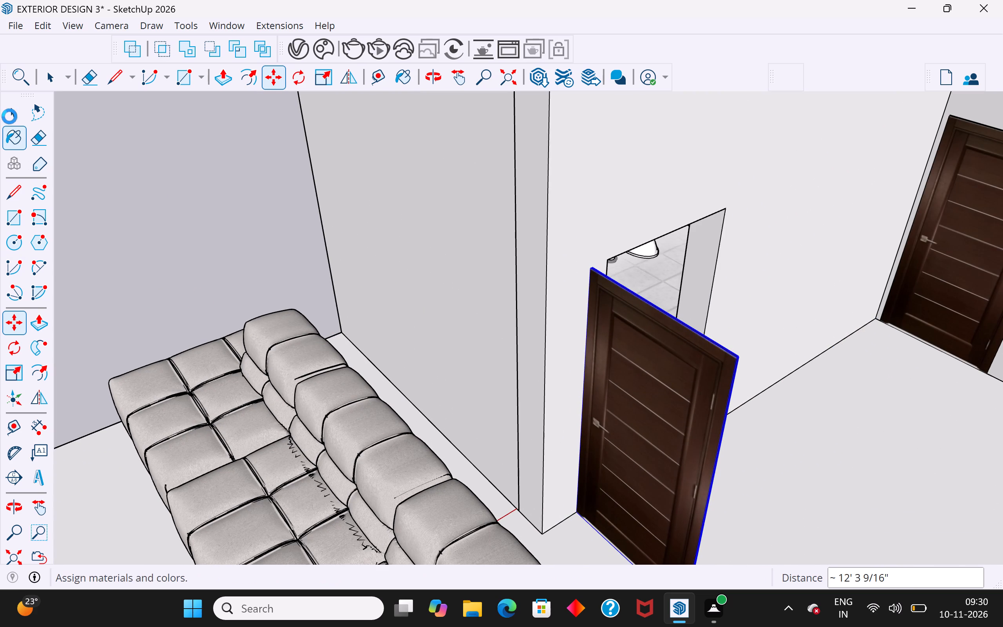
{"action": "left_click", "coordinate": [918, 32]}
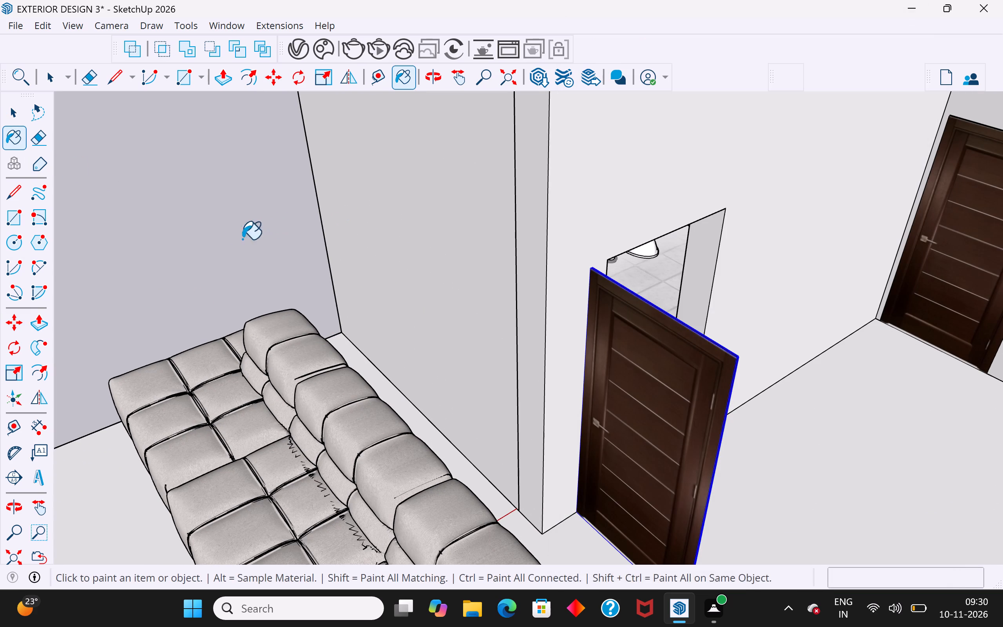
{"action": "left_click", "coordinate": [16, 121]}
{"action": "left_click", "coordinate": [112, 188]}
Move the copied door about 4 3/8" so its bottom corner meets the outer bottom corner of the bathroom's doorway opening.
{"action": "scroll", "coordinate": [374, 286], "scroll_direction": "down", "scroll_amount": 1}
{"action": "middle_click_drag", "start_coordinate": [366, 289], "coordinate": [62, 323]}
{"action": "scroll", "coordinate": [263, 429], "scroll_direction": "up", "scroll_amount": 5}
{"action": "left_click", "coordinate": [359, 446]}
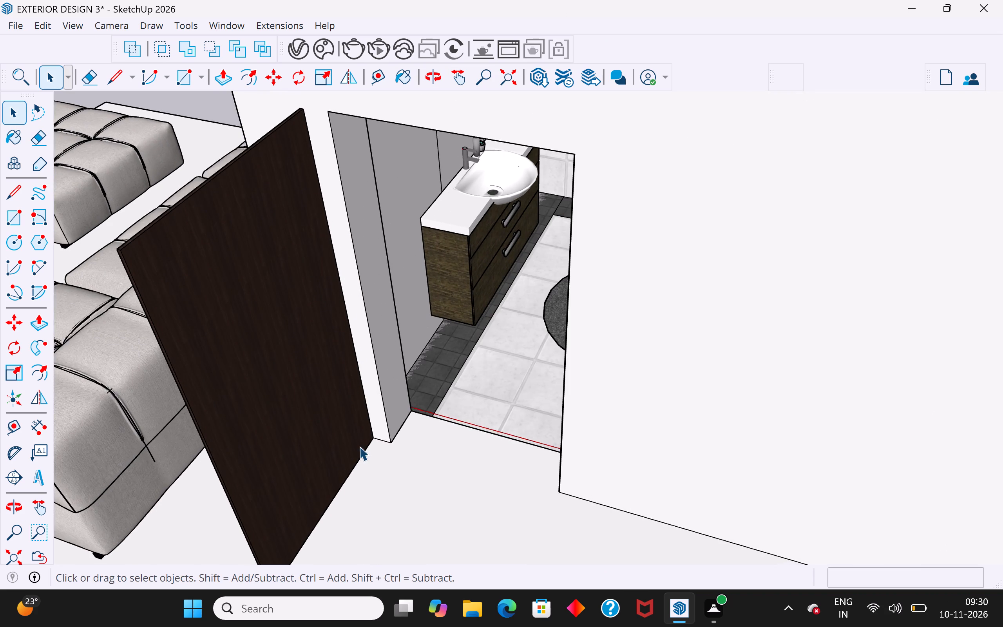
{"action": "scroll", "coordinate": [381, 475], "scroll_direction": "up", "scroll_amount": 14}
{"action": "key", "text": "m"}
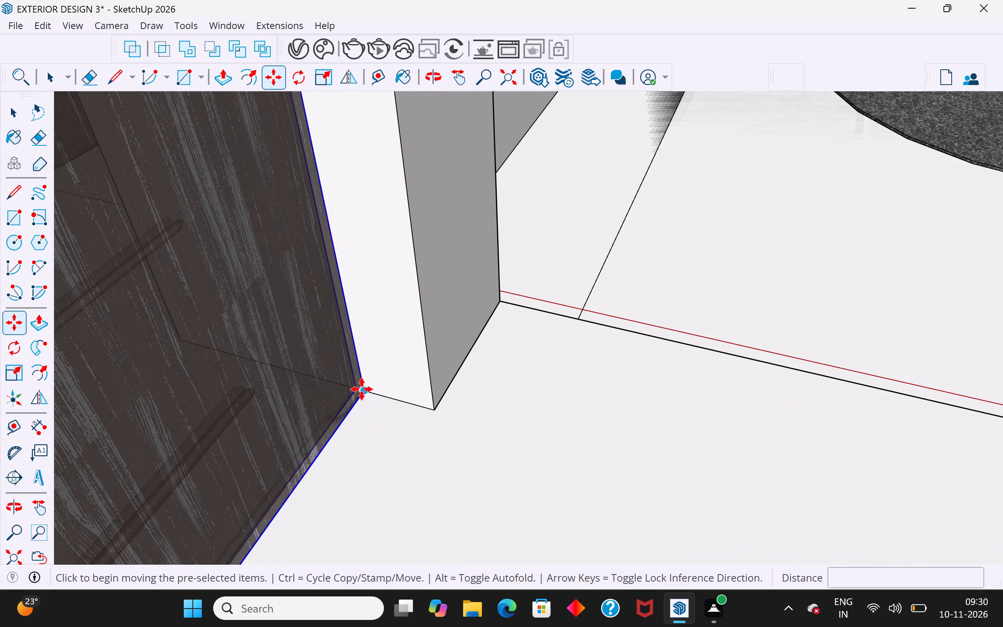
{"action": "left_click", "coordinate": [364, 389]}
{"action": "left_click", "coordinate": [431, 412]}
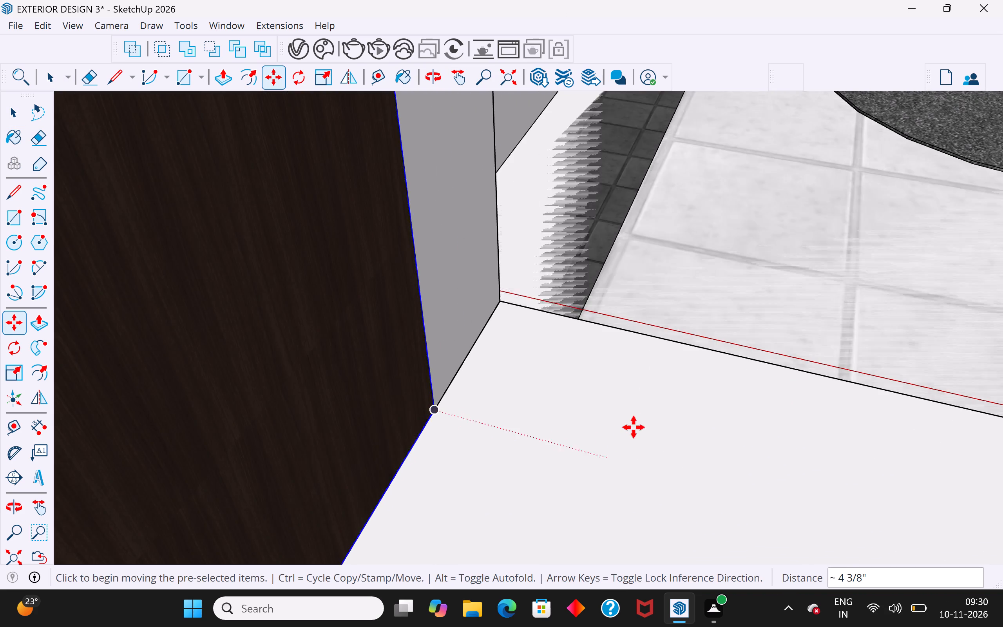
{"action": "scroll", "coordinate": [637, 424], "scroll_direction": "down", "scroll_amount": 18}
{"action": "left_click", "coordinate": [13, 110]}
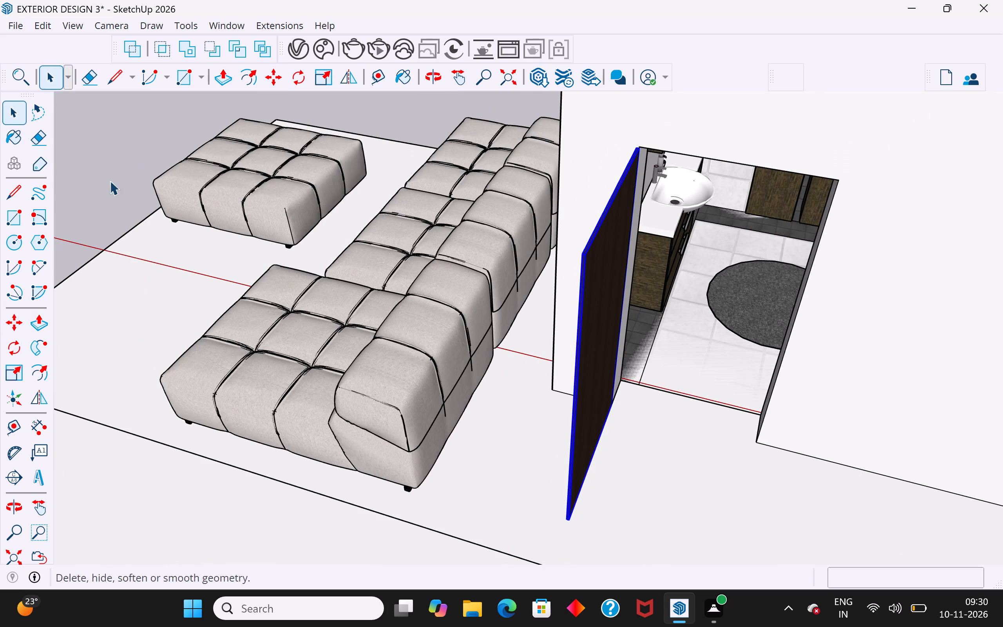
{"action": "left_click", "coordinate": [136, 193]}
Rotate the copied door 90° about its bottom corner so it closes the bathroom's doorway opening.
{"action": "middle_click_drag", "start_coordinate": [203, 248], "coordinate": [495, 271]}
{"action": "scroll", "coordinate": [815, 284], "scroll_direction": "up", "scroll_amount": 3}
{"action": "middle_click_drag", "start_coordinate": [667, 320], "coordinate": [588, 271]}
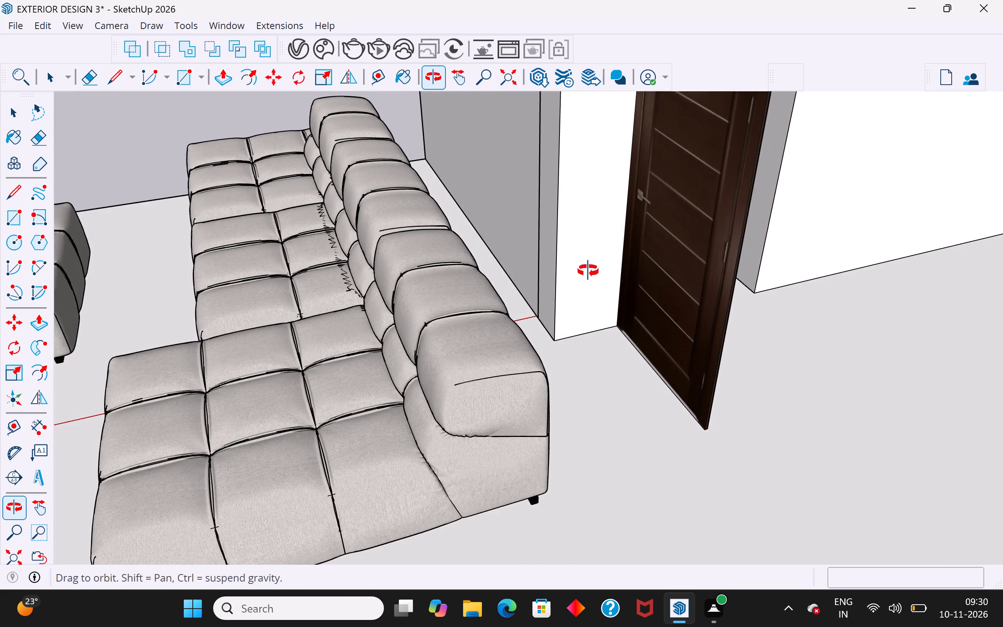
{"action": "middle_click_drag", "start_coordinate": [588, 271], "coordinate": [614, 267]}
{"action": "scroll", "coordinate": [640, 311], "scroll_direction": "down", "scroll_amount": 6}
{"action": "left_click", "coordinate": [663, 257]}
{"action": "middle_click_drag", "start_coordinate": [648, 287], "coordinate": [653, 317]}
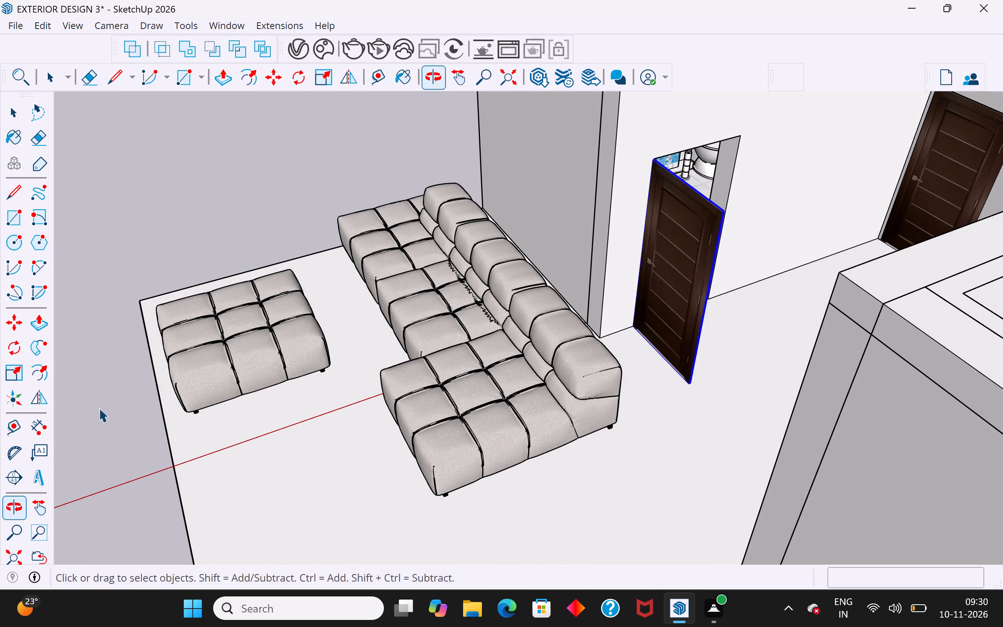
{"action": "left_click", "coordinate": [19, 345]}
{"action": "scroll", "coordinate": [599, 307], "scroll_direction": "up", "scroll_amount": 4}
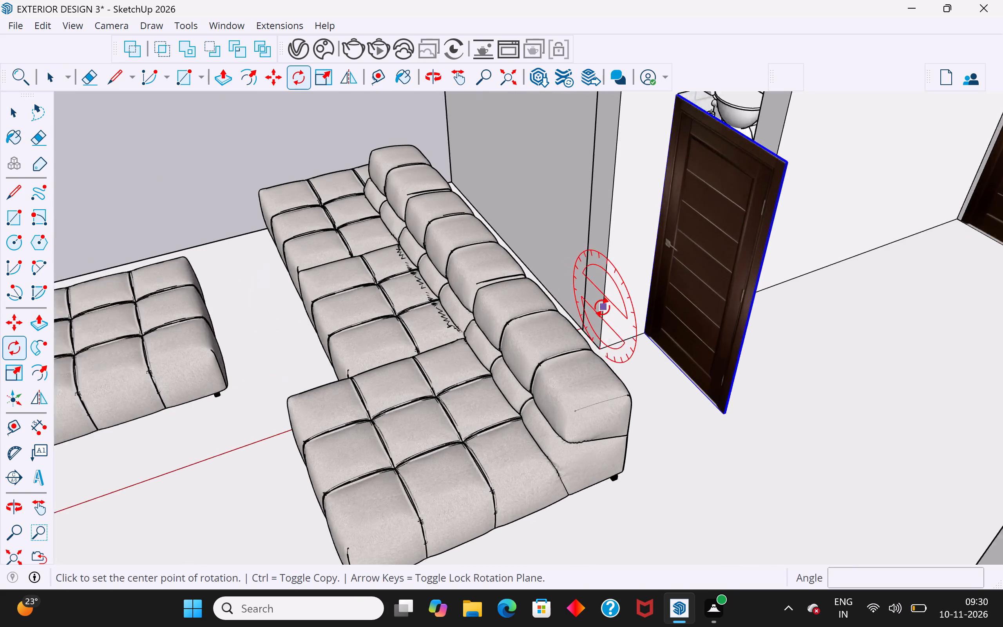
{"action": "scroll", "coordinate": [602, 307], "scroll_direction": "up", "scroll_amount": 7}
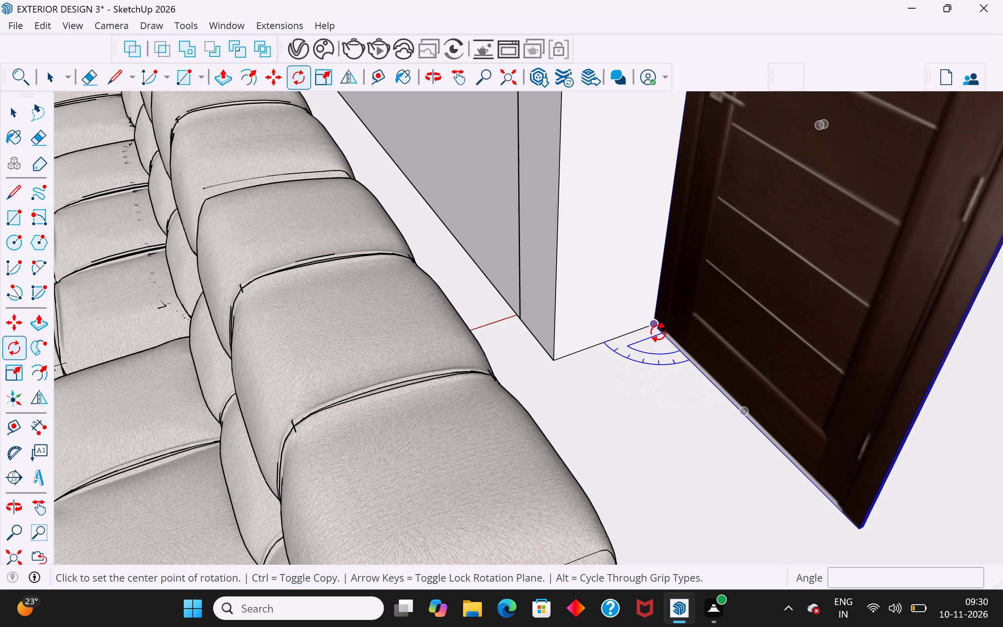
{"action": "left_click", "coordinate": [658, 332]}
{"action": "left_click", "coordinate": [759, 436]}
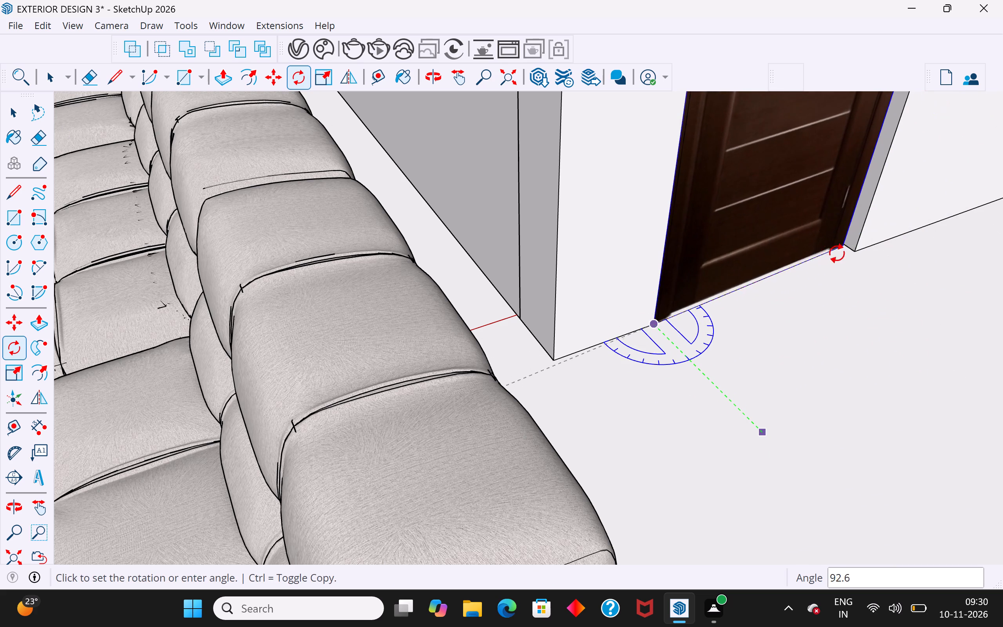
{"action": "left_click", "coordinate": [848, 254]}
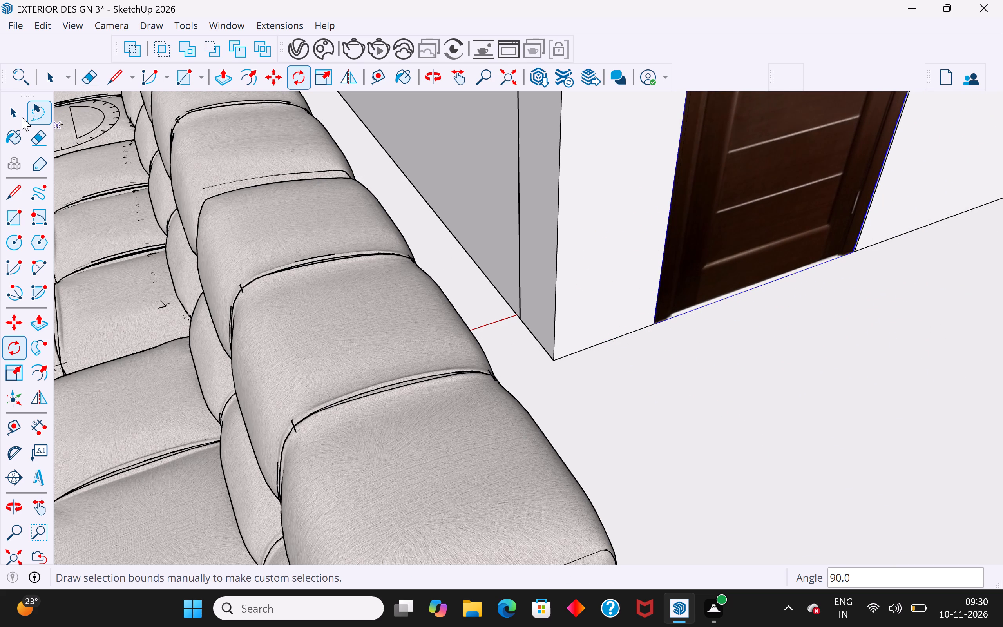
{"action": "left_click", "coordinate": [22, 117]}
{"action": "scroll", "coordinate": [525, 328], "scroll_direction": "down", "scroll_amount": 15}
{"action": "left_click", "coordinate": [336, 203]}
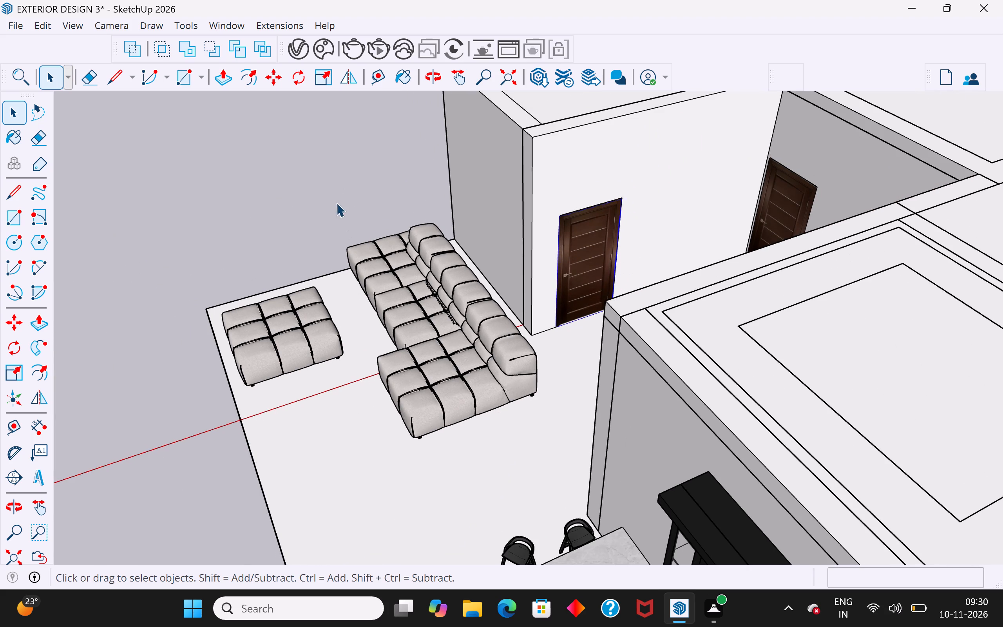
Scale the bathroom door's height up to the top edge of the doorway opening.
{"action": "scroll", "coordinate": [723, 223], "scroll_direction": "up", "scroll_amount": 8}
{"action": "middle_click_drag", "start_coordinate": [530, 226], "coordinate": [589, 164]}
{"action": "scroll", "coordinate": [576, 107], "scroll_direction": "up", "scroll_amount": 3}
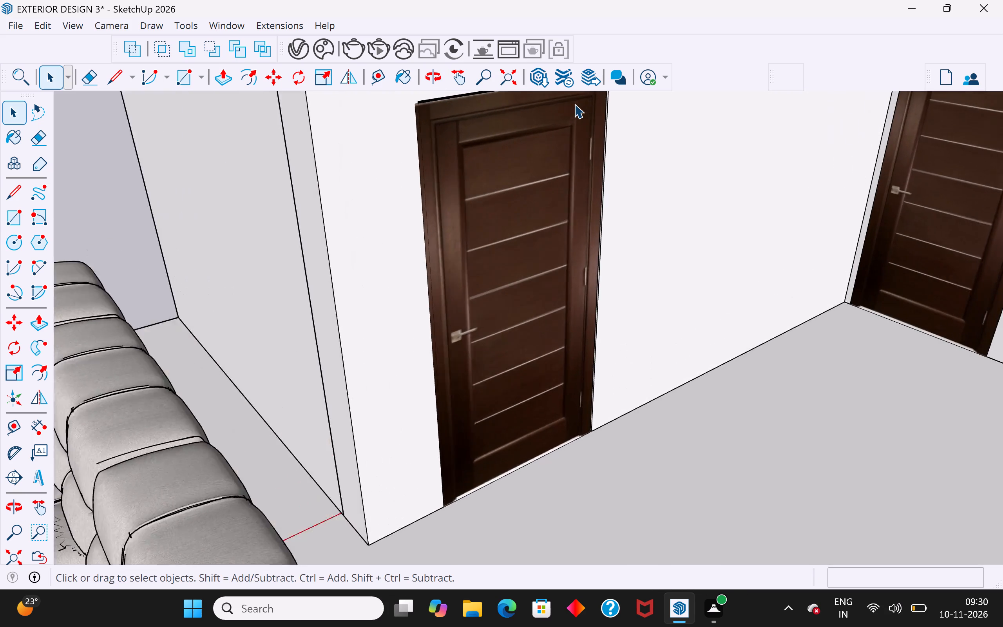
{"action": "scroll", "coordinate": [574, 104], "scroll_direction": "up", "scroll_amount": 2}
{"action": "scroll", "coordinate": [523, 473], "scroll_direction": "down", "scroll_amount": 6}
{"action": "middle_click_drag", "start_coordinate": [526, 279], "coordinate": [533, 232]}
{"action": "scroll", "coordinate": [533, 232], "scroll_direction": "up", "scroll_amount": 10}
{"action": "middle_click_drag", "start_coordinate": [547, 242], "coordinate": [559, 225]}
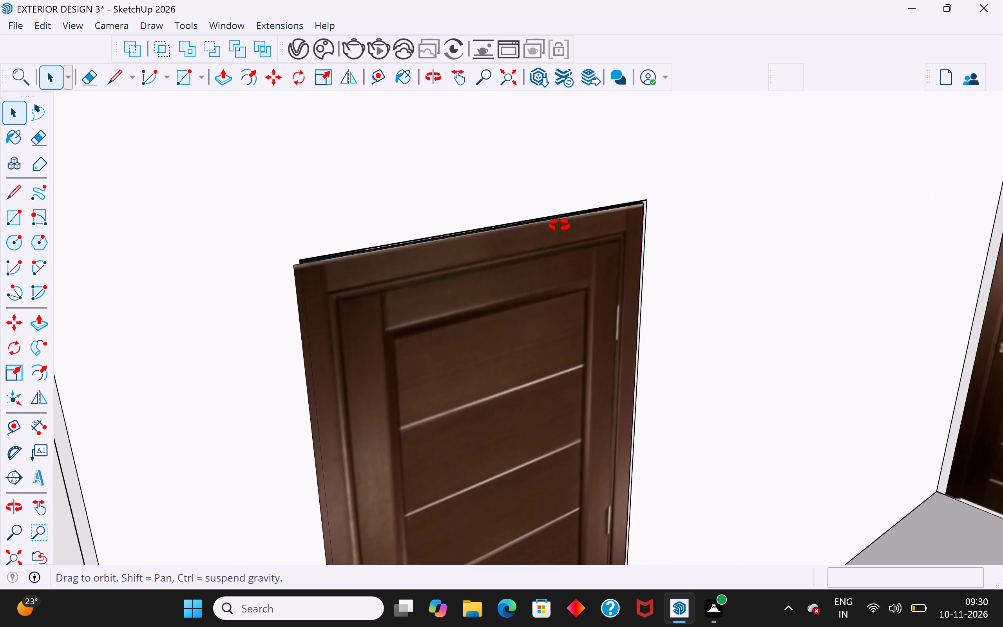
{"action": "middle_click_drag", "start_coordinate": [559, 225], "coordinate": [558, 178]}
{"action": "left_click", "coordinate": [586, 160]}
{"action": "scroll", "coordinate": [634, 141], "scroll_direction": "up", "scroll_amount": 13}
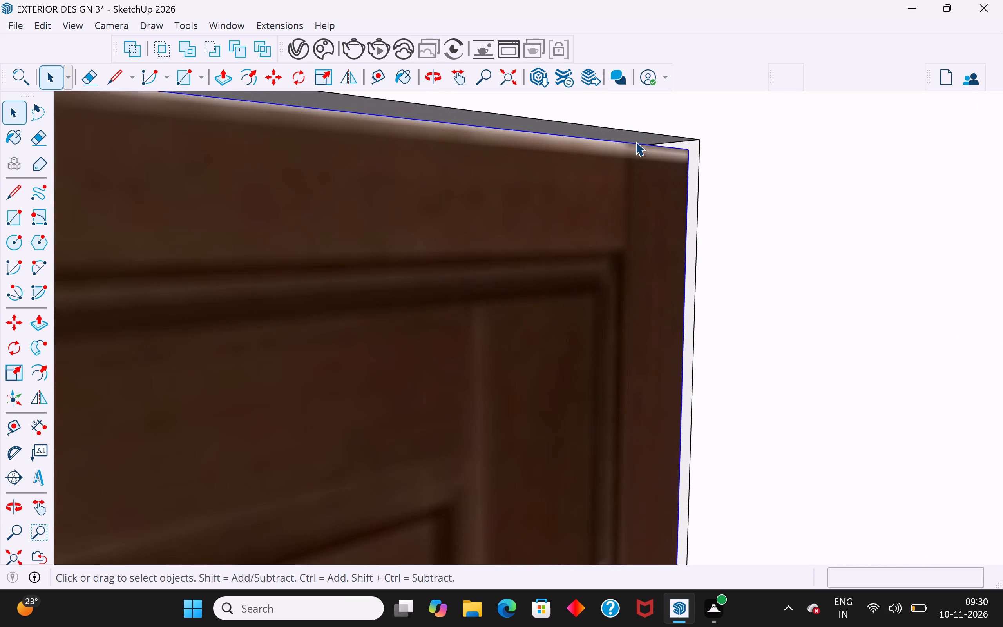
{"action": "scroll", "coordinate": [635, 141], "scroll_direction": "up", "scroll_amount": 6}
{"action": "middle_click_drag", "start_coordinate": [647, 152], "coordinate": [565, 155]}
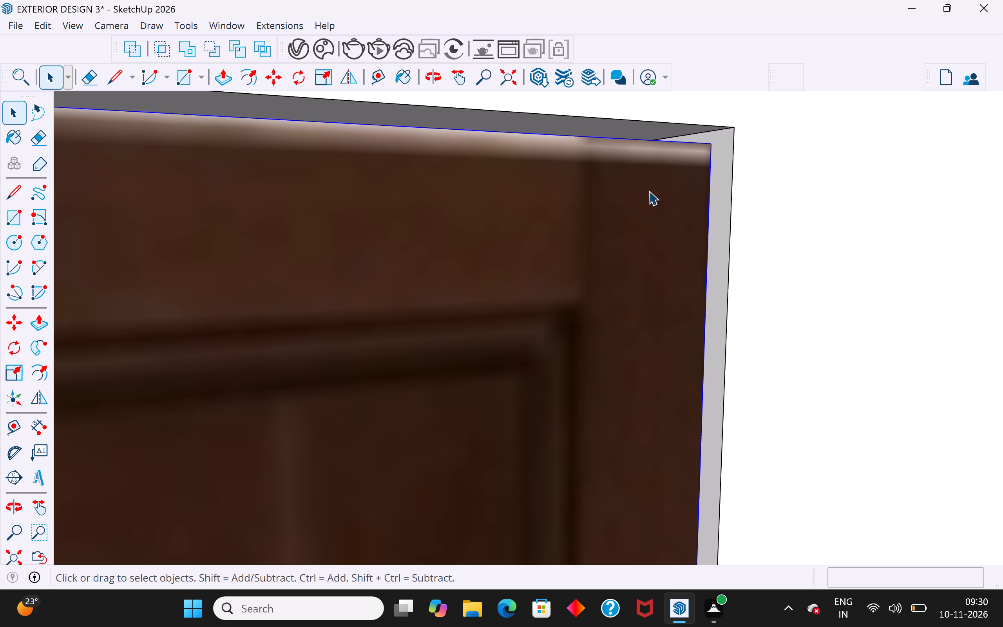
{"action": "key", "text": "s"}
{"action": "scroll", "coordinate": [606, 352], "scroll_direction": "down", "scroll_amount": 4}
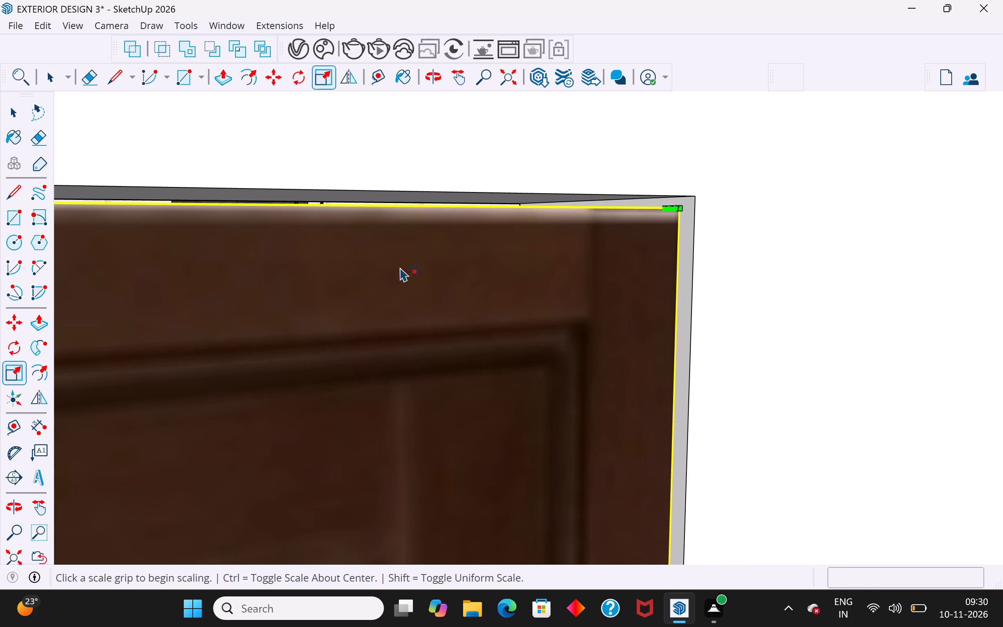
{"action": "scroll", "coordinate": [400, 279], "scroll_direction": "down", "scroll_amount": 6}
{"action": "scroll", "coordinate": [334, 270], "scroll_direction": "down", "scroll_amount": 4}
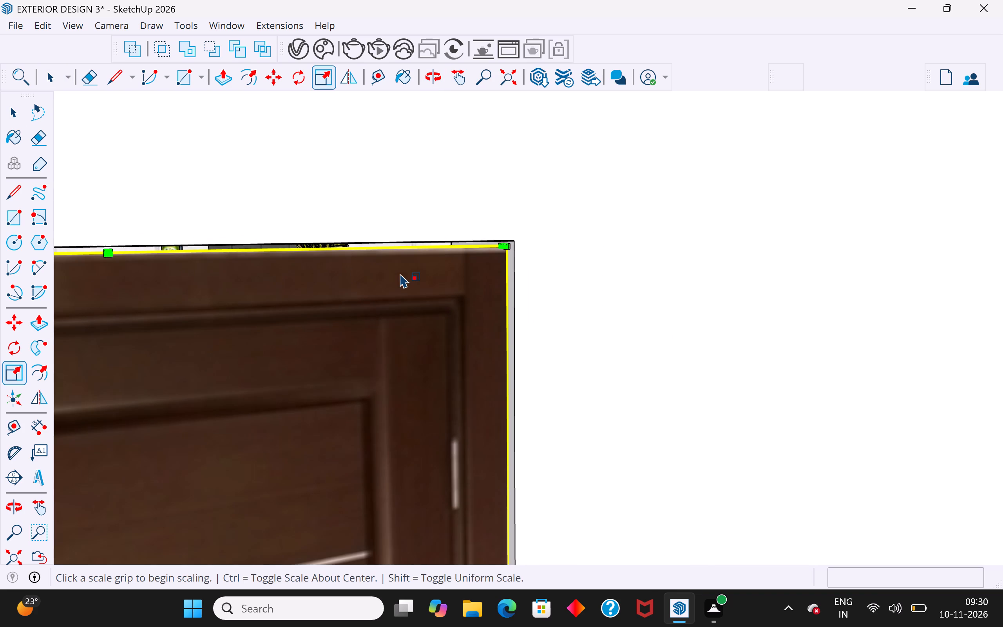
{"action": "scroll", "coordinate": [511, 303], "scroll_direction": "down", "scroll_amount": 4}
{"action": "scroll", "coordinate": [552, 313], "scroll_direction": "down", "scroll_amount": 2}
{"action": "scroll", "coordinate": [316, 269], "scroll_direction": "up", "scroll_amount": 3}
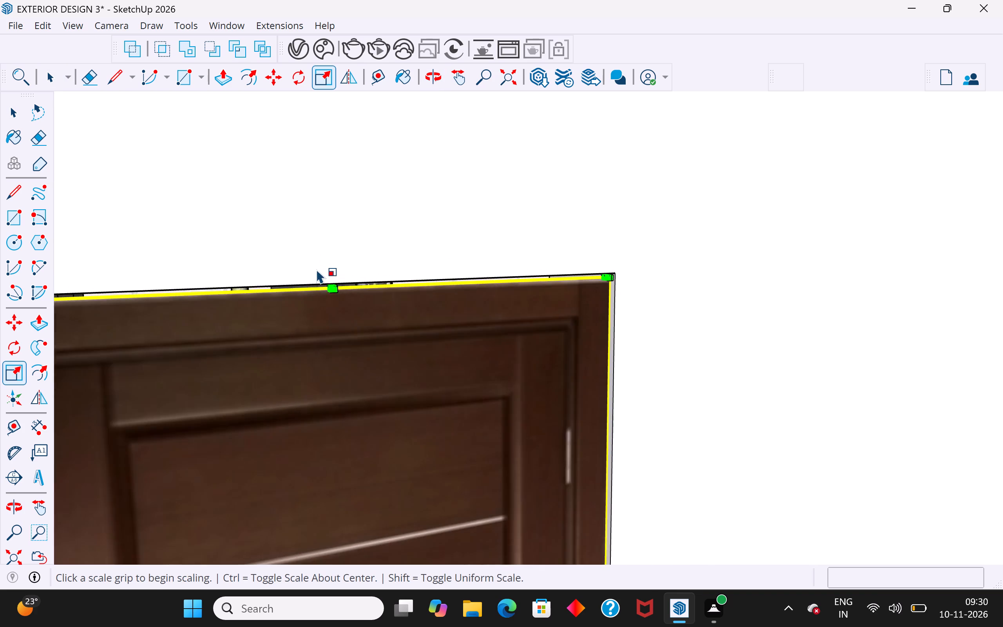
{"action": "scroll", "coordinate": [316, 269], "scroll_direction": "up", "scroll_amount": 19}
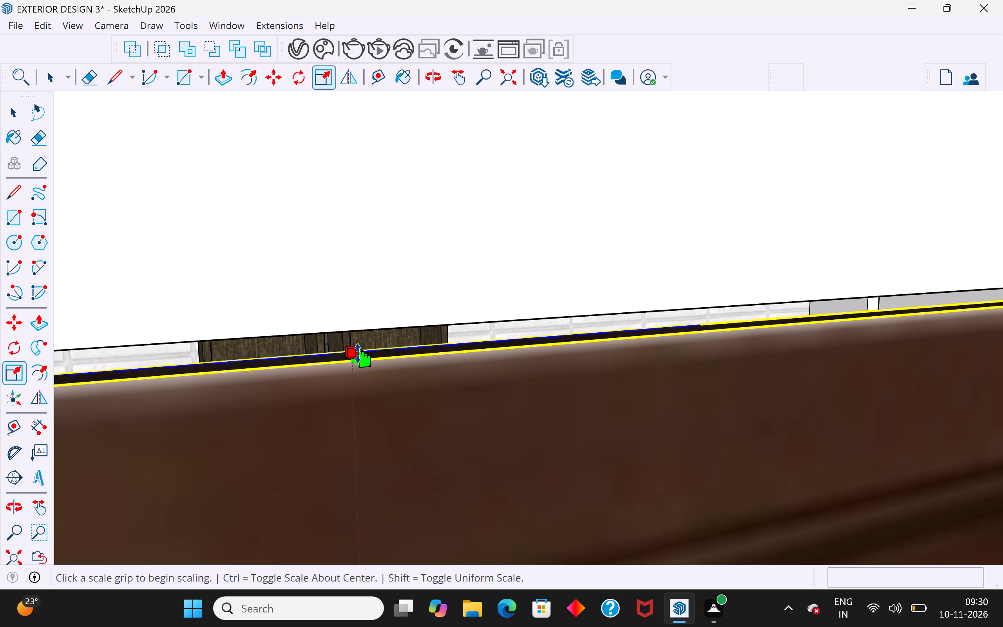
{"action": "left_click", "coordinate": [358, 354]}
{"action": "left_click", "coordinate": [367, 331]}
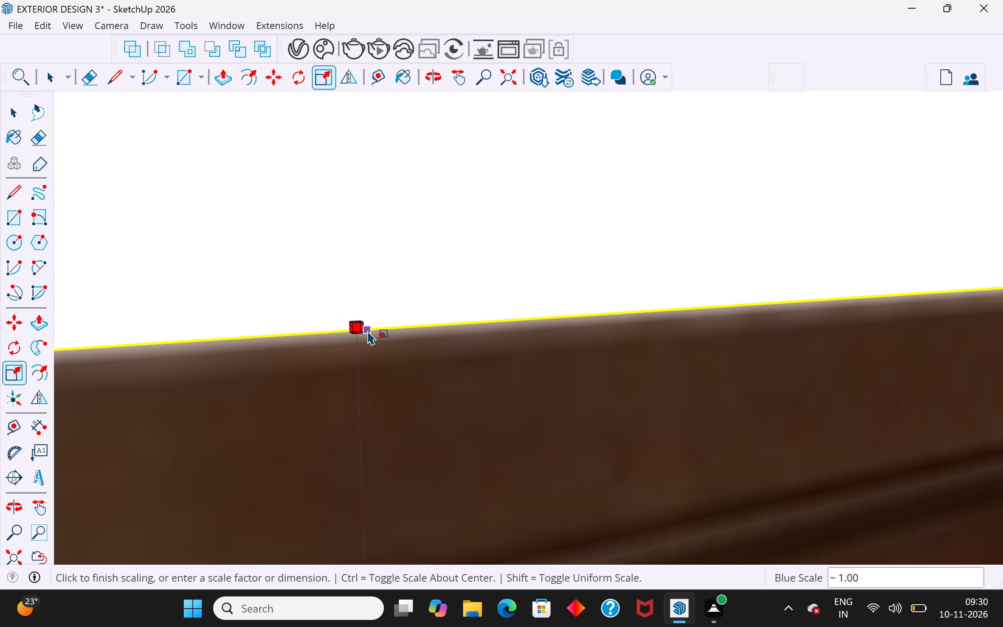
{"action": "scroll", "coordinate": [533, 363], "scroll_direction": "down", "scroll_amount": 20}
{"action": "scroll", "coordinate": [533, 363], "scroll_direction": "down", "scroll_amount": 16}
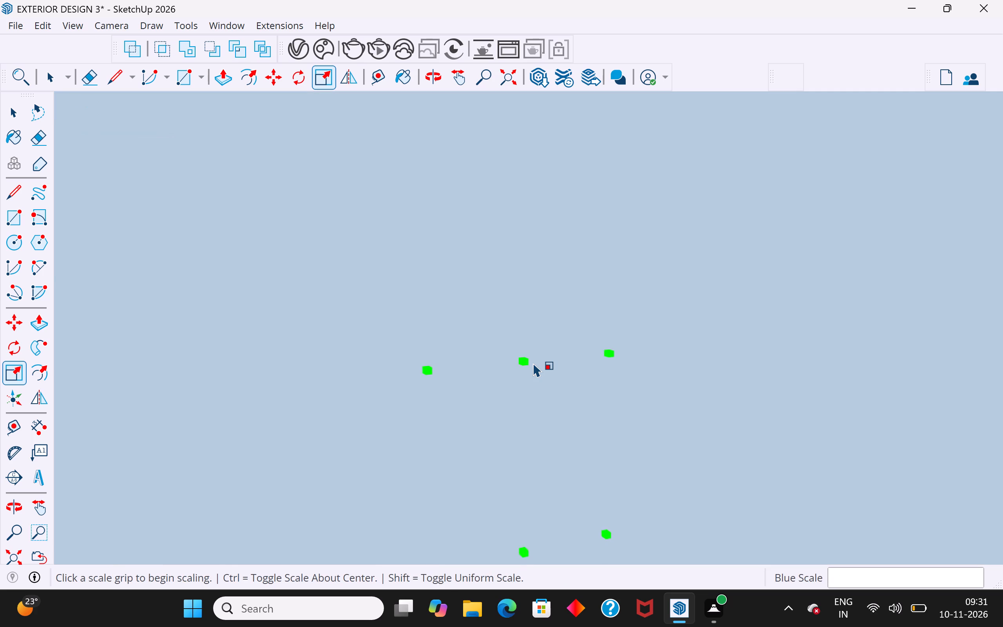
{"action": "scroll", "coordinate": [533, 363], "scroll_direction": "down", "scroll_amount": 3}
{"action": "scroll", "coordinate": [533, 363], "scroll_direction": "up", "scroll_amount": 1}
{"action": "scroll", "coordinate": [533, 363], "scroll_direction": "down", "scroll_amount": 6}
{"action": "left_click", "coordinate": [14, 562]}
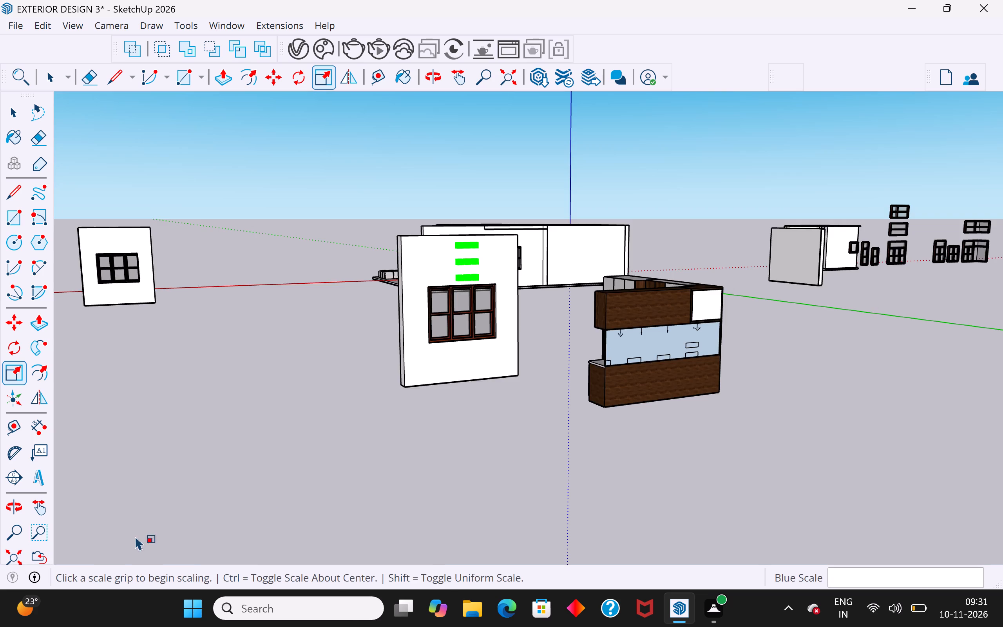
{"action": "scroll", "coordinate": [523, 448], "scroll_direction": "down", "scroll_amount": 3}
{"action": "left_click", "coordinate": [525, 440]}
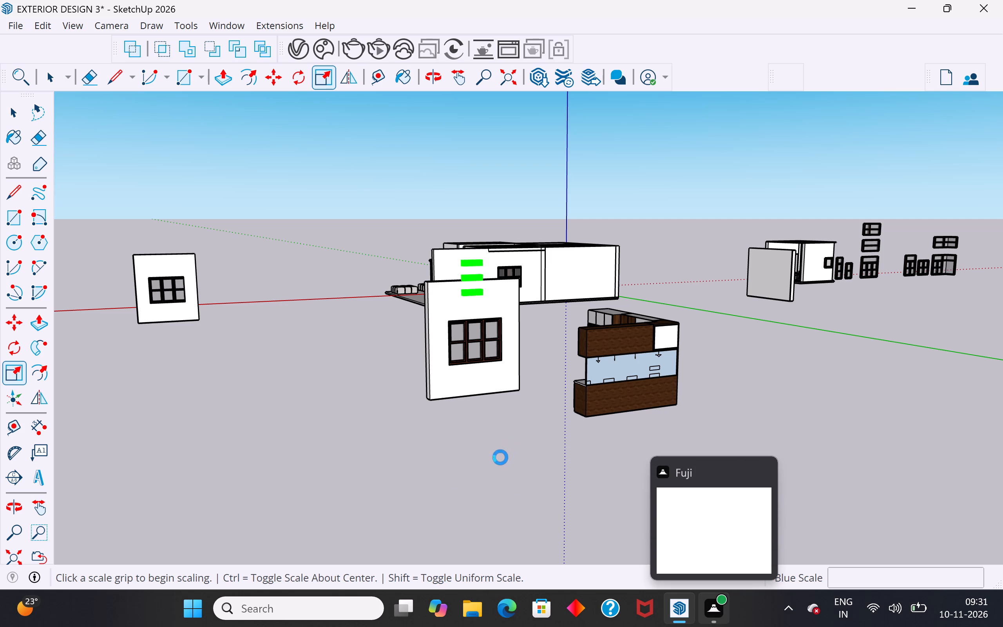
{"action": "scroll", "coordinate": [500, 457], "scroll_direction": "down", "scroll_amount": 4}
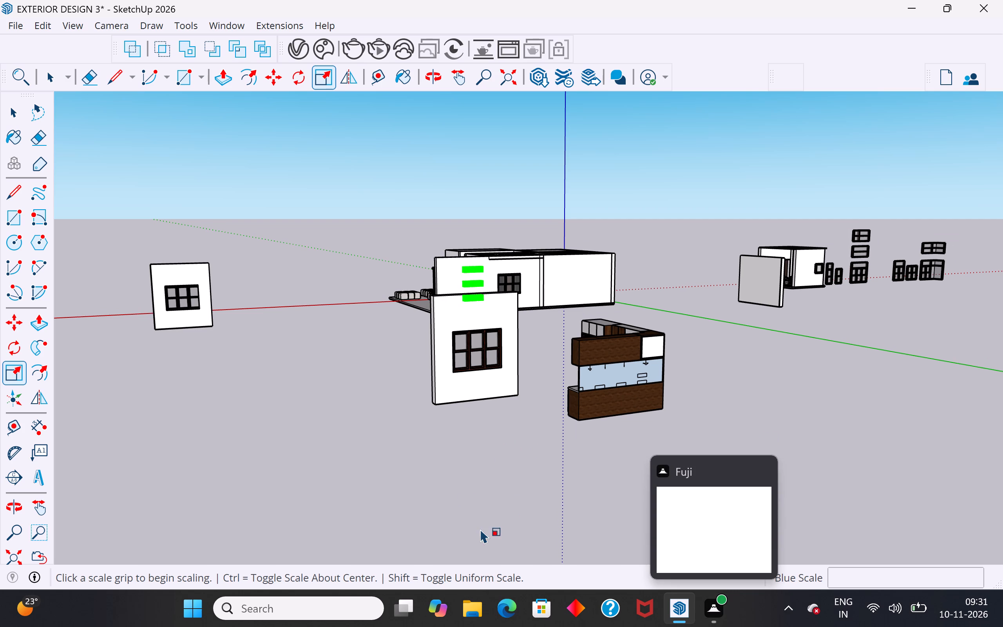
Examine the bathroom, its fitted door and the surrounding rooms from several sides.
{"action": "left_click", "coordinate": [498, 510]}
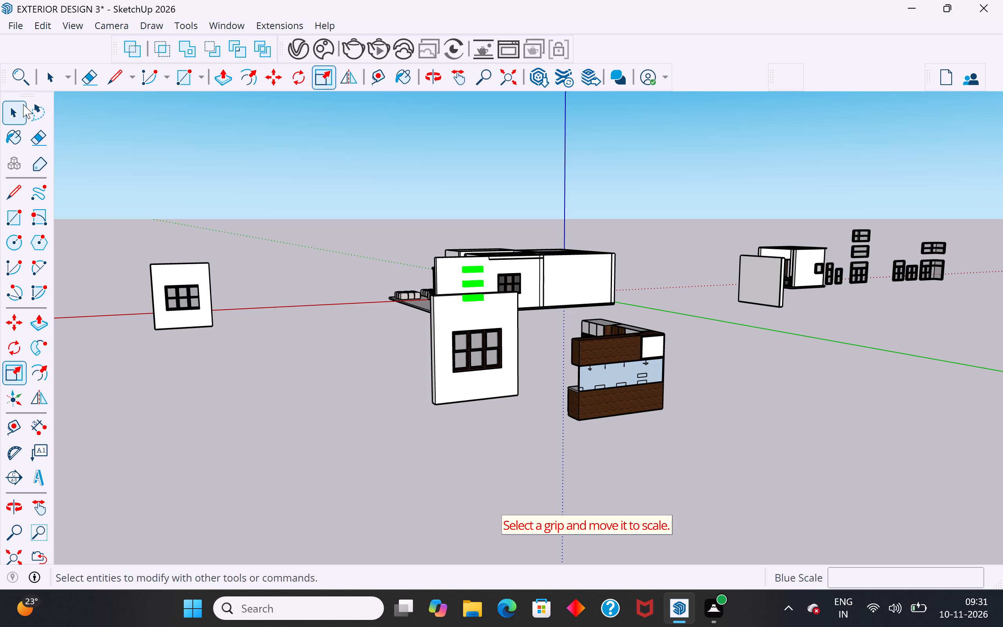
{"action": "left_click", "coordinate": [23, 104]}
{"action": "left_click", "coordinate": [284, 224]}
{"action": "middle_click_drag", "start_coordinate": [428, 417], "coordinate": [740, 454]}
{"action": "scroll", "coordinate": [520, 295], "scroll_direction": "up", "scroll_amount": 8}
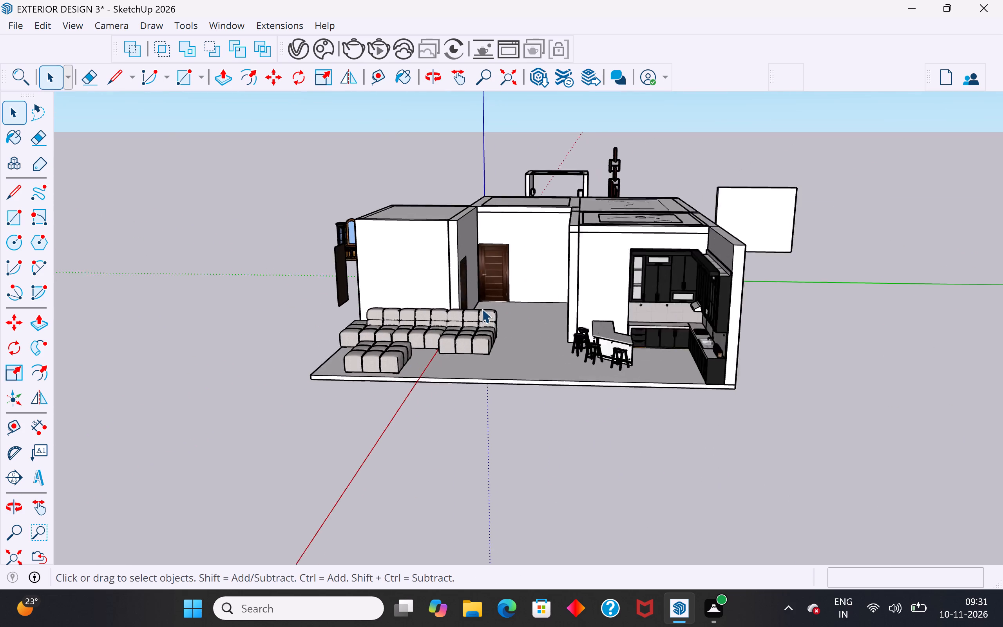
{"action": "scroll", "coordinate": [482, 309], "scroll_direction": "up", "scroll_amount": 1}
{"action": "middle_click_drag", "start_coordinate": [482, 309], "coordinate": [395, 388]}
{"action": "scroll", "coordinate": [416, 205], "scroll_direction": "up", "scroll_amount": 9}
{"action": "middle_click_drag", "start_coordinate": [457, 233], "coordinate": [573, 281]}
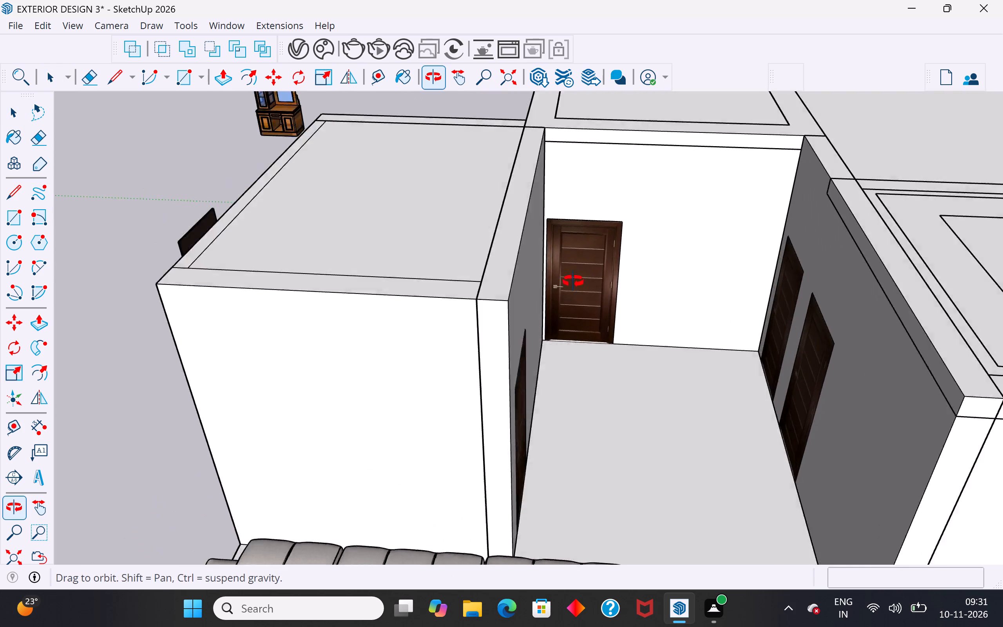
{"action": "middle_click_drag", "start_coordinate": [573, 281], "coordinate": [501, 156]}
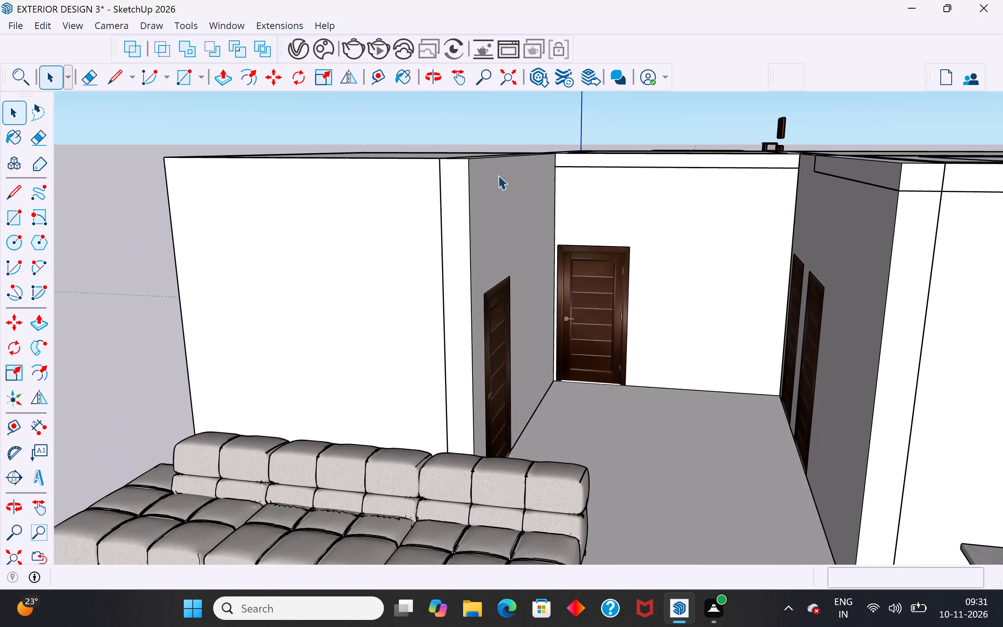
{"action": "scroll", "coordinate": [484, 226], "scroll_direction": "down", "scroll_amount": 4}
{"action": "middle_click_drag", "start_coordinate": [487, 312], "coordinate": [564, 400]}
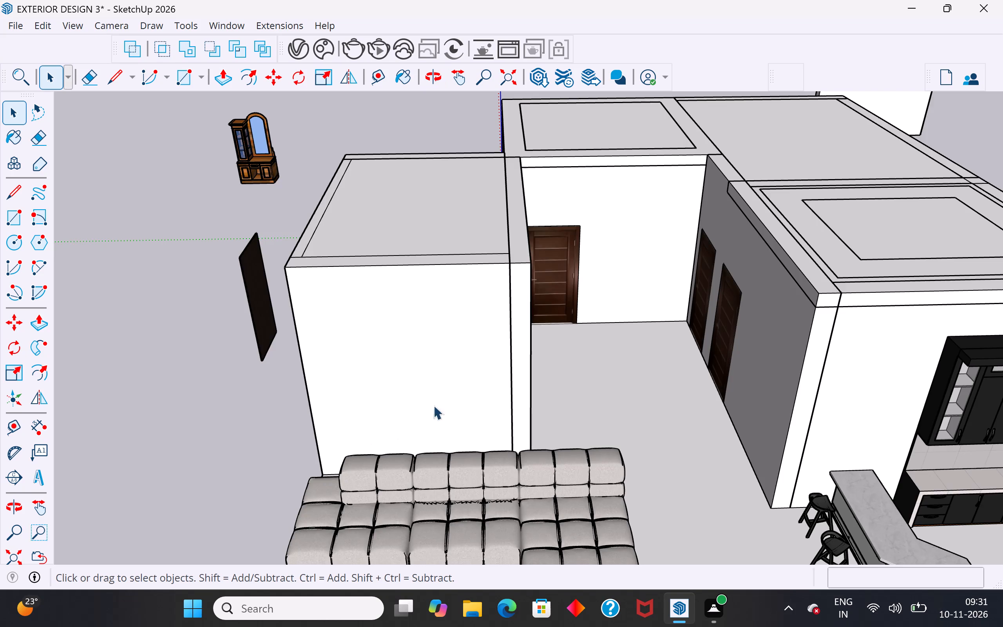
{"action": "scroll", "coordinate": [508, 369], "scroll_direction": "down", "scroll_amount": 3}
{"action": "middle_click_drag", "start_coordinate": [515, 386], "coordinate": [526, 389]}
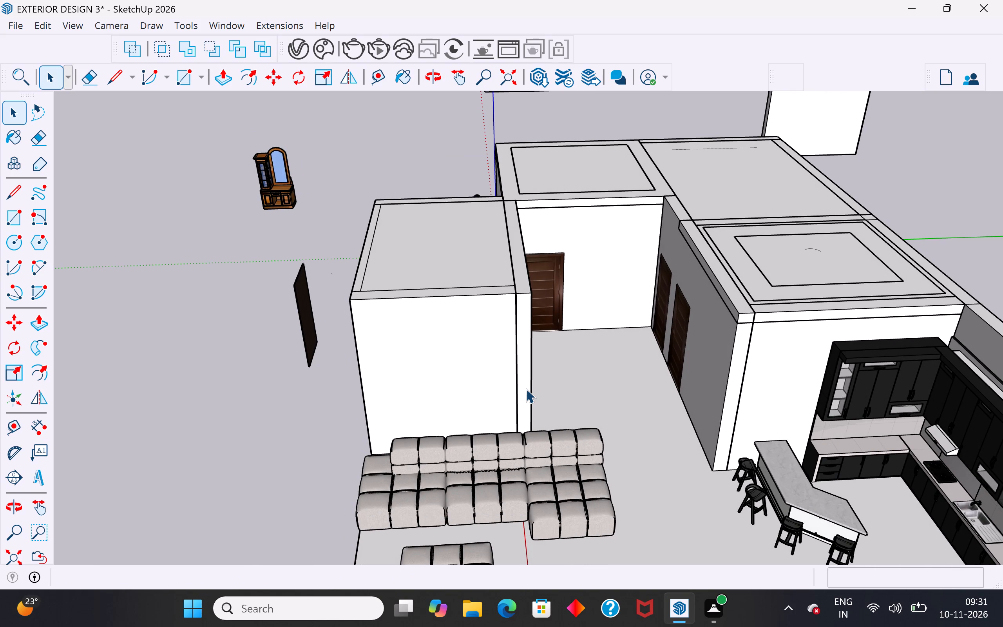
{"action": "scroll", "coordinate": [585, 323], "scroll_direction": "down", "scroll_amount": 5}
{"action": "middle_click_drag", "start_coordinate": [606, 335], "coordinate": [731, 367]}
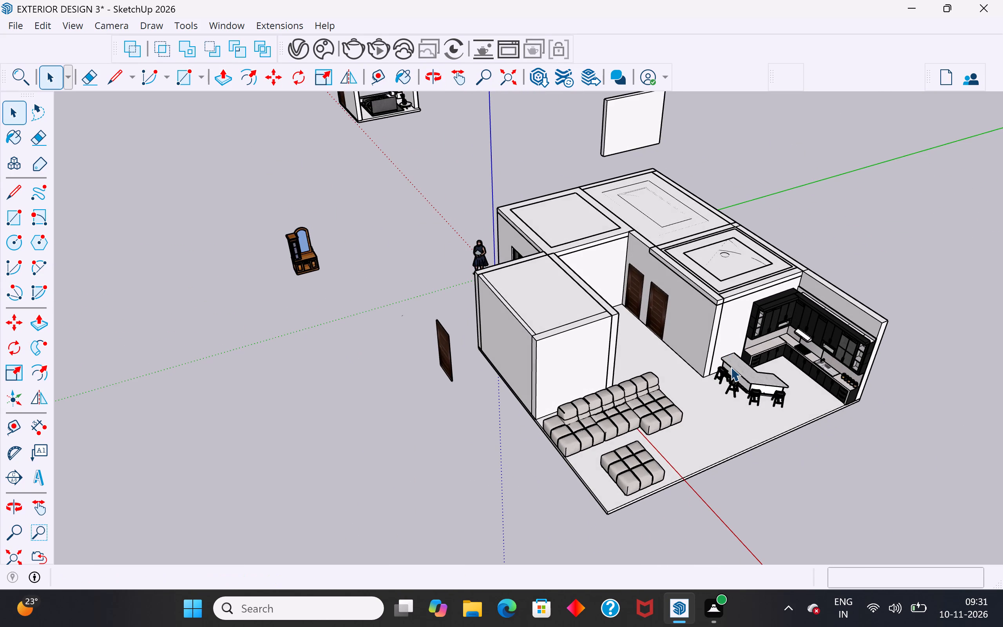
{"action": "middle_click_drag", "start_coordinate": [694, 413], "coordinate": [712, 402]}
Push the narrow outer end face of the bathroom wall behind the sofa inward to the inner line of the adjoining side wall.
{"action": "scroll", "coordinate": [547, 404], "scroll_direction": "up", "scroll_amount": 4}
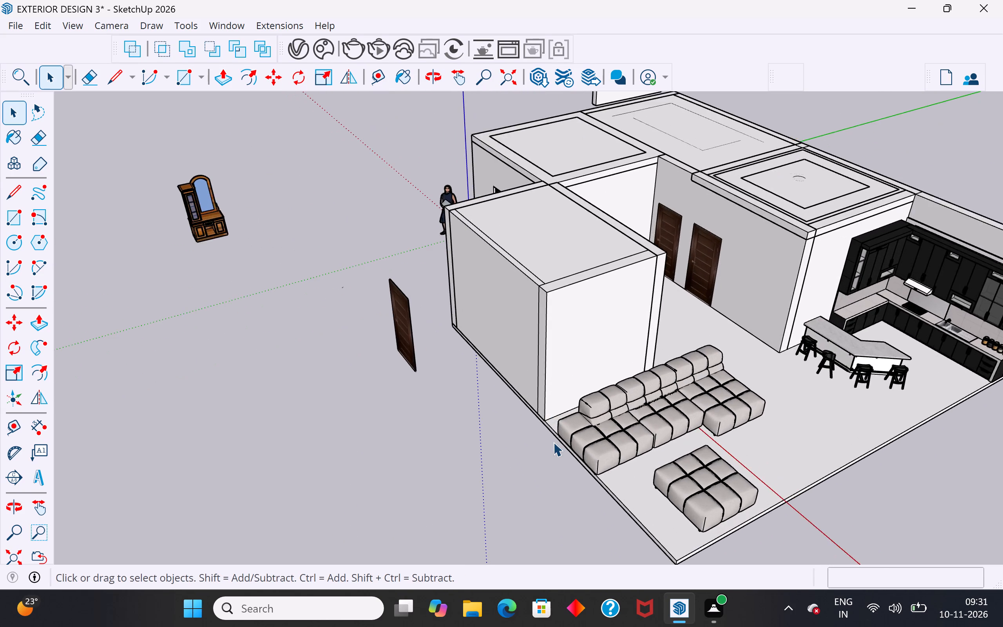
{"action": "scroll", "coordinate": [553, 442], "scroll_direction": "up", "scroll_amount": 3}
{"action": "middle_click_drag", "start_coordinate": [581, 431], "coordinate": [598, 427]}
{"action": "left_click", "coordinate": [547, 302]}
{"action": "middle_click_drag", "start_coordinate": [555, 376], "coordinate": [559, 379]}
{"action": "left_click", "coordinate": [37, 316]}
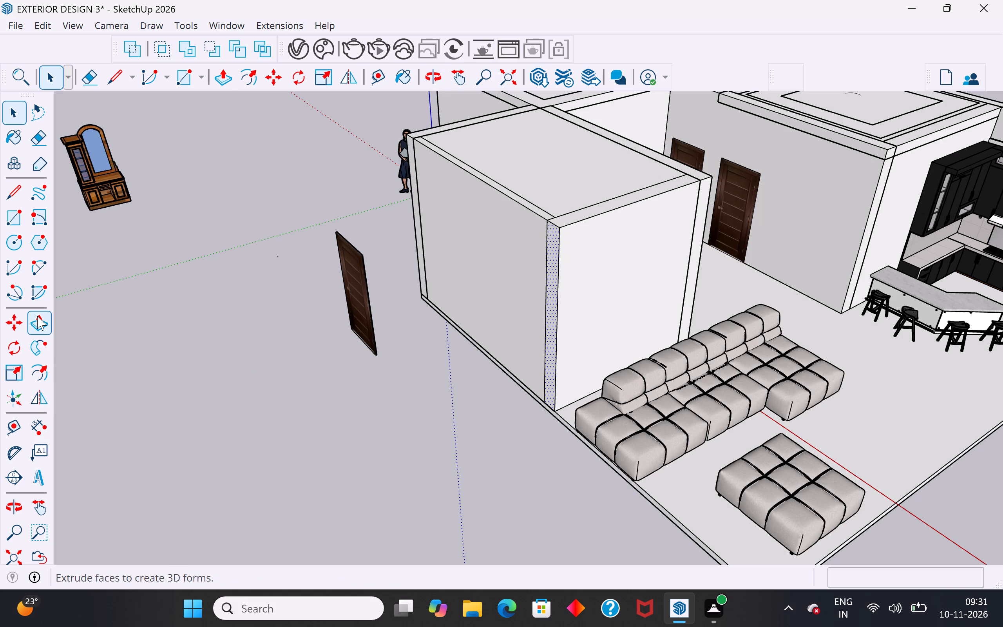
{"action": "middle_click_drag", "start_coordinate": [571, 235], "coordinate": [569, 303]}
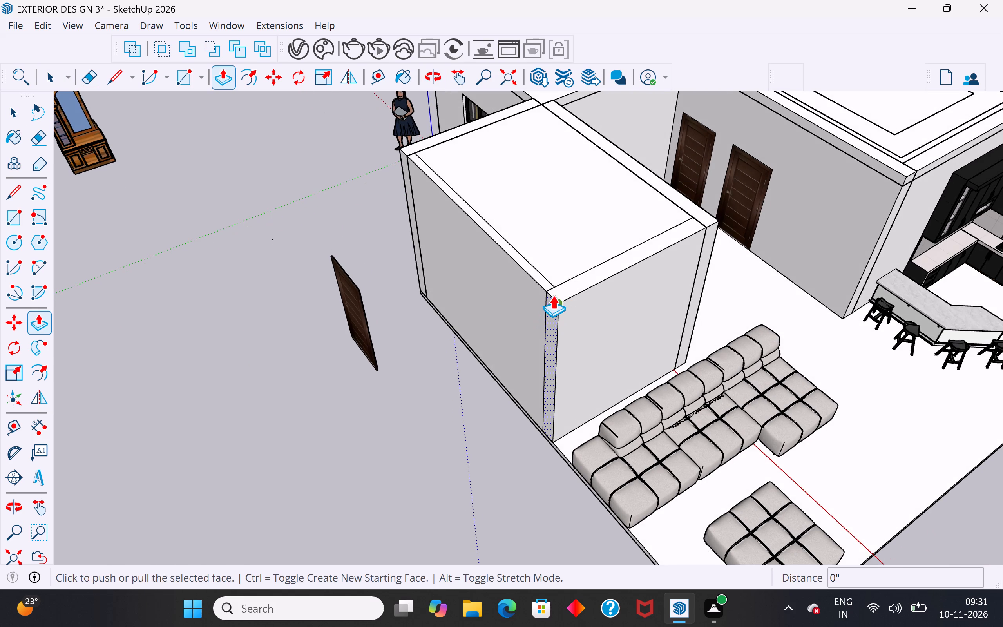
{"action": "left_click", "coordinate": [550, 294]}
{"action": "left_click", "coordinate": [556, 288]}
{"action": "middle_click_drag", "start_coordinate": [586, 307], "coordinate": [579, 317]}
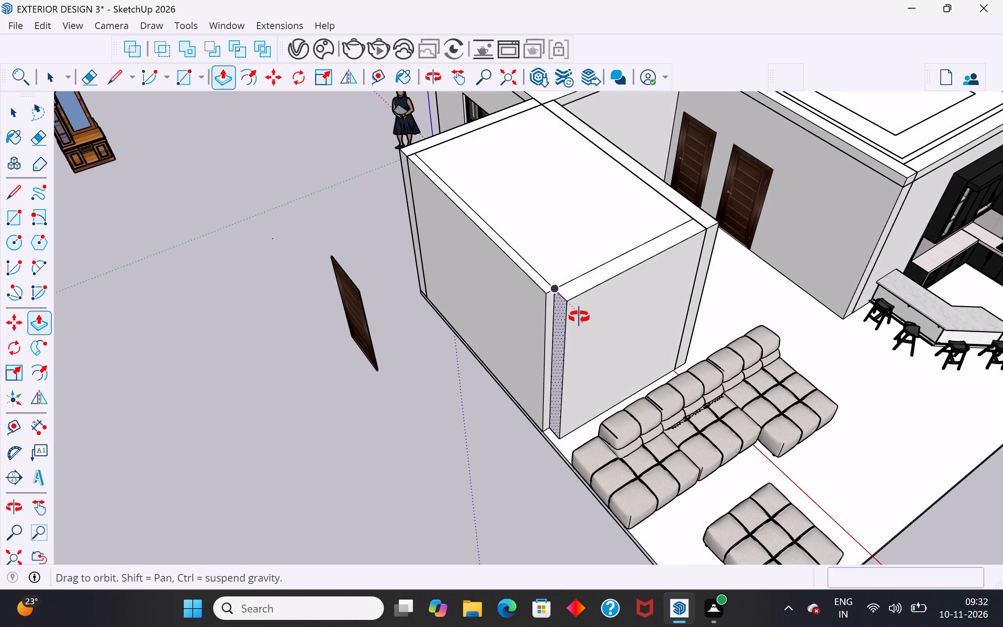
{"action": "middle_click_drag", "start_coordinate": [579, 317], "coordinate": [567, 322]}
{"action": "left_click", "coordinate": [13, 112]}
{"action": "left_click", "coordinate": [105, 323]}
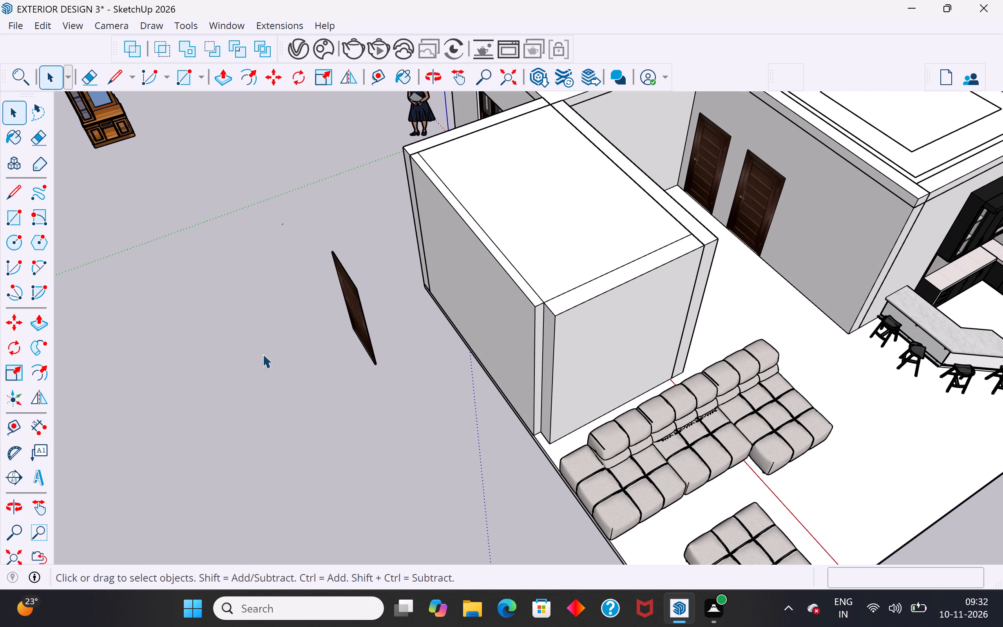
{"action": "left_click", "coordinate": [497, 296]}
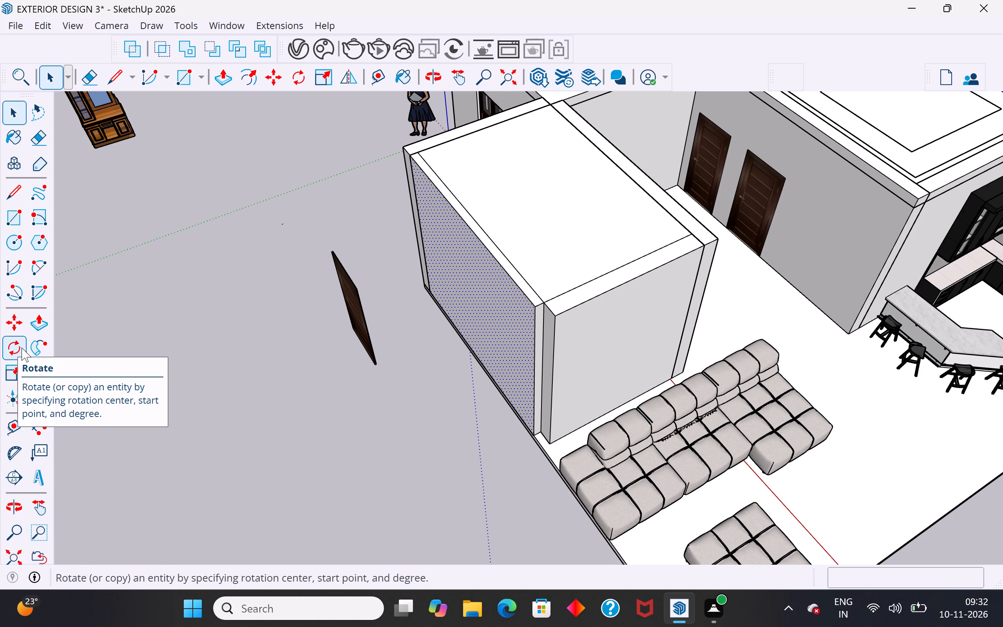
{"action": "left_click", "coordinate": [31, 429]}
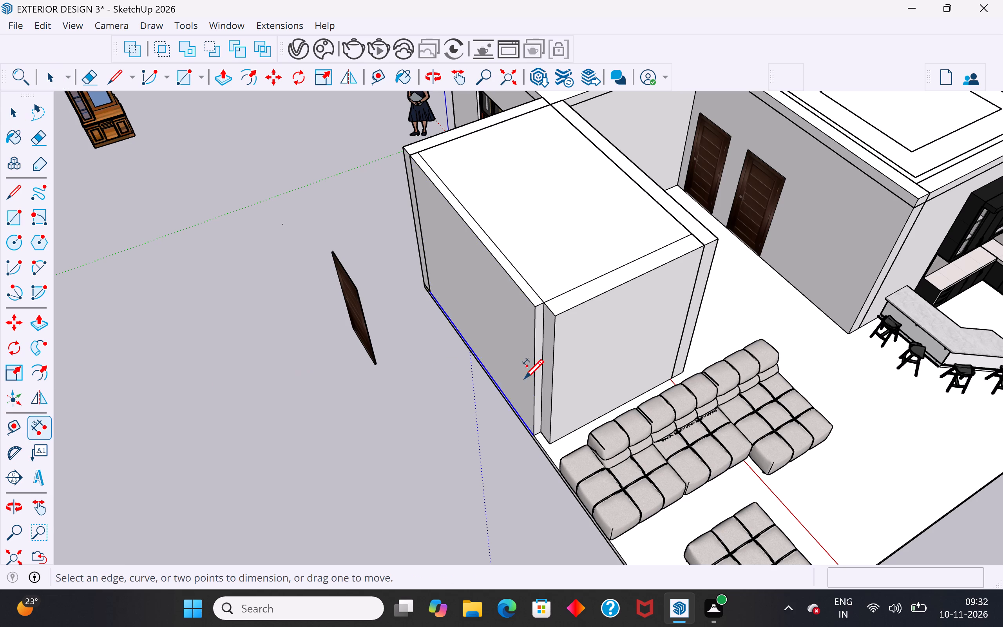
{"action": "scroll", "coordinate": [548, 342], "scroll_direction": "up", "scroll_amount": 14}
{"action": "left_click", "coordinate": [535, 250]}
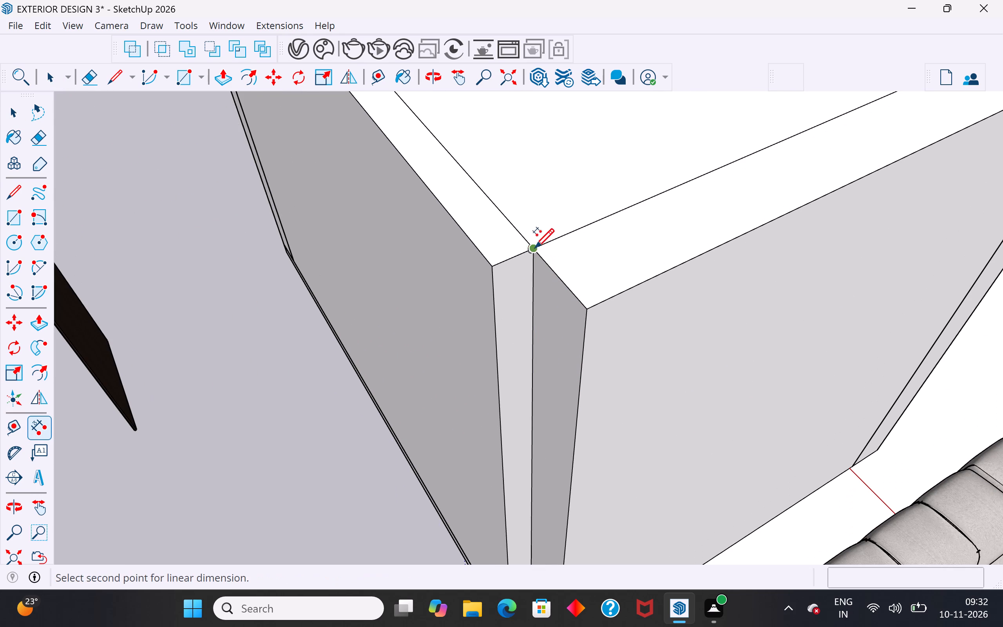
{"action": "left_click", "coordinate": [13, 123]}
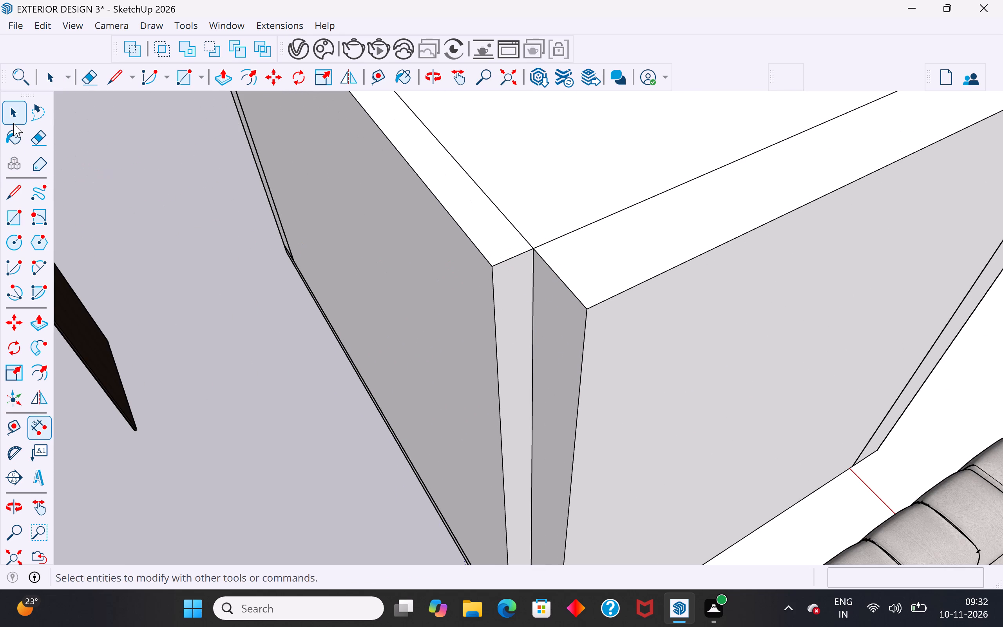
Pull the outer face of the bathroom's long side wall outward 5".
{"action": "left_click", "coordinate": [43, 317]}
{"action": "left_click", "coordinate": [464, 283]}
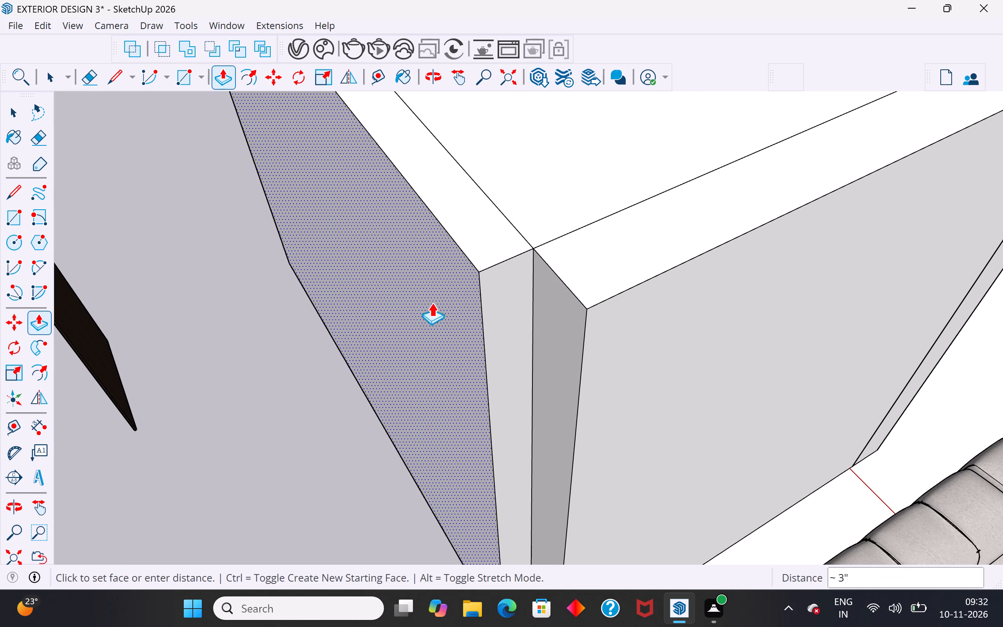
{"action": "type", "text": "5\""}
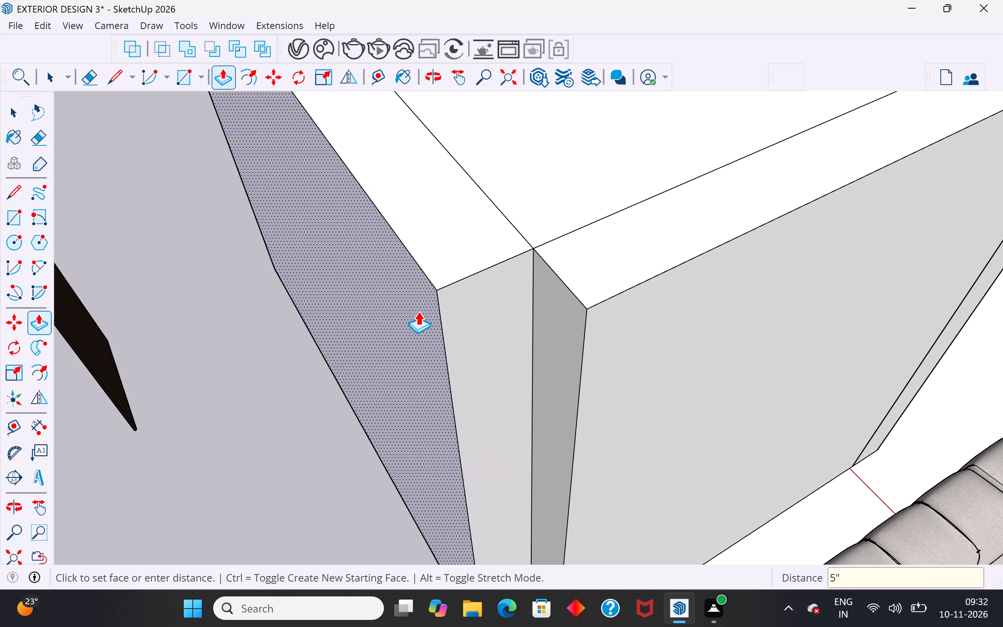
{"action": "key", "text": "Return"}
{"action": "left_click", "coordinate": [9, 113]}
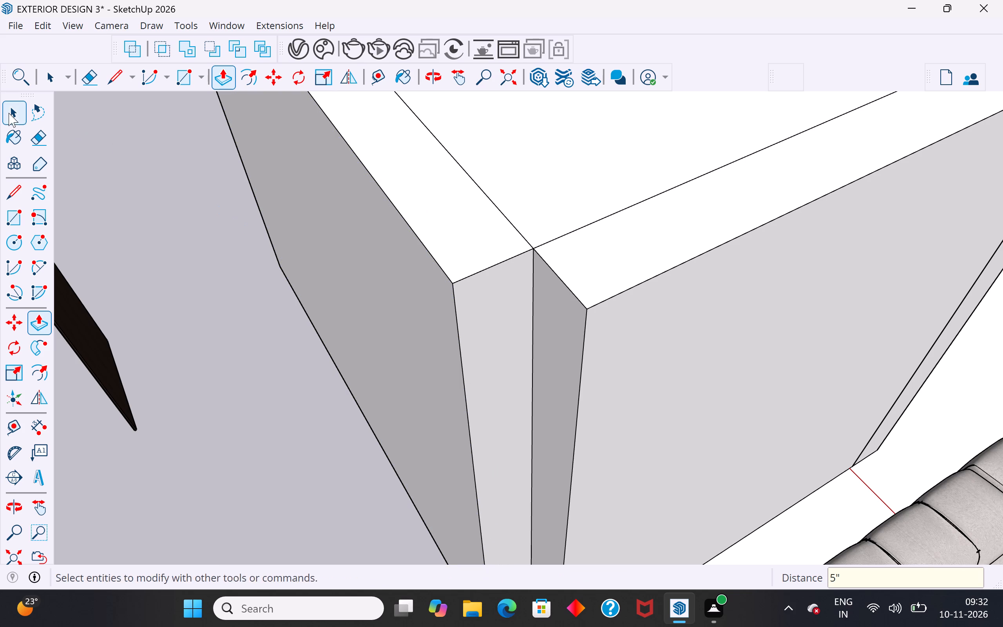
{"action": "left_click", "coordinate": [165, 203]}
Pull the floor slab's edge face beneath the bathroom's long side wall outward about 5 1/16".
{"action": "scroll", "coordinate": [354, 214], "scroll_direction": "down", "scroll_amount": 19}
{"action": "middle_click_drag", "start_coordinate": [401, 329], "coordinate": [424, 308]}
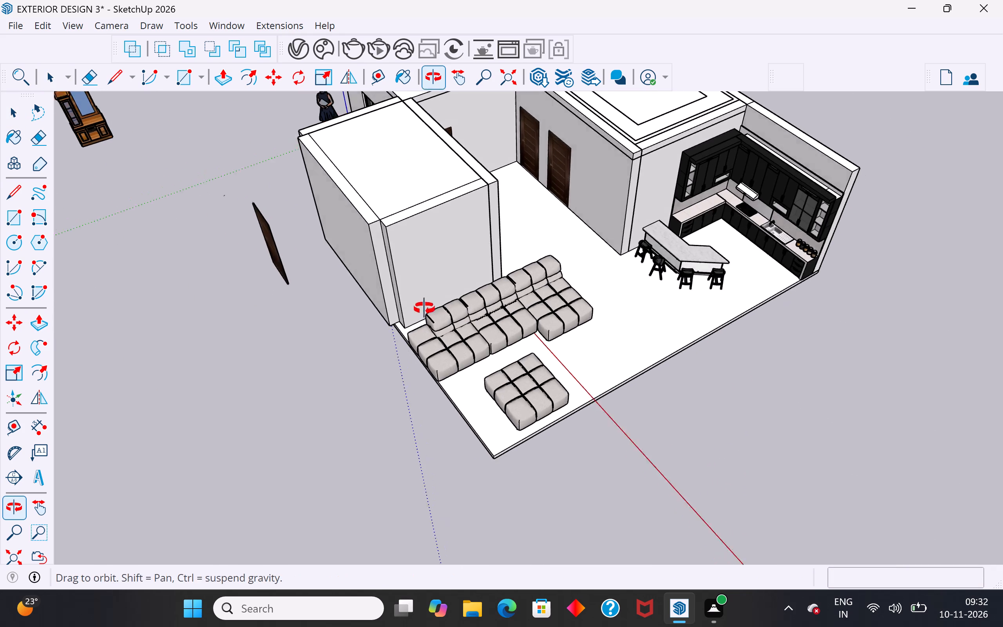
{"action": "middle_click_drag", "start_coordinate": [424, 308], "coordinate": [566, 155]}
{"action": "scroll", "coordinate": [384, 335], "scroll_direction": "up", "scroll_amount": 9}
{"action": "middle_click_drag", "start_coordinate": [328, 262], "coordinate": [350, 157]}
{"action": "scroll", "coordinate": [489, 233], "scroll_direction": "up", "scroll_amount": 4}
{"action": "left_click", "coordinate": [539, 237]}
{"action": "double_click", "coordinate": [550, 239]}
{"action": "left_click", "coordinate": [560, 236]}
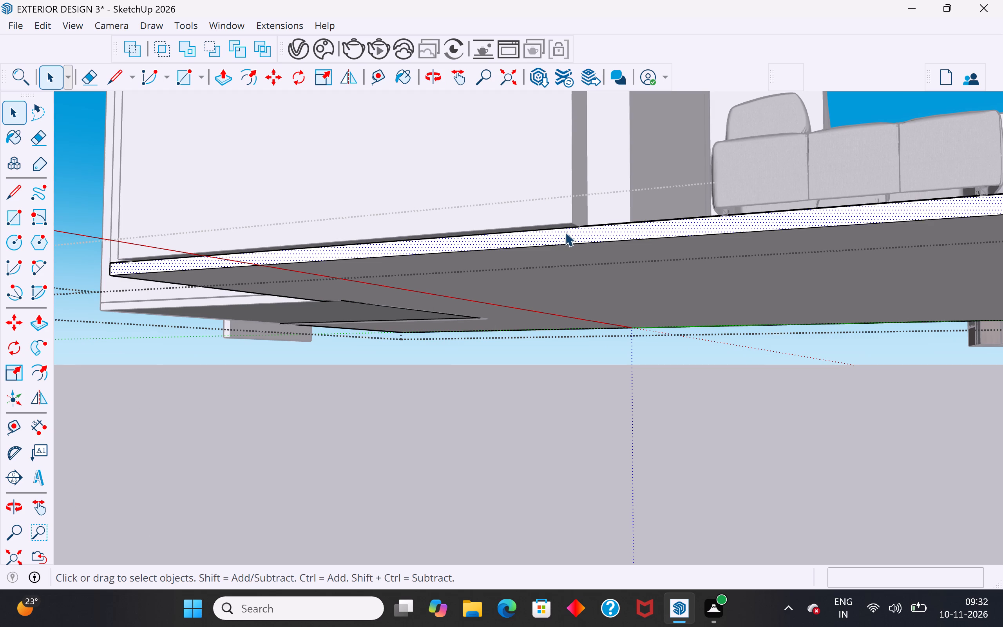
{"action": "left_click", "coordinate": [565, 232]}
{"action": "left_click", "coordinate": [48, 323]}
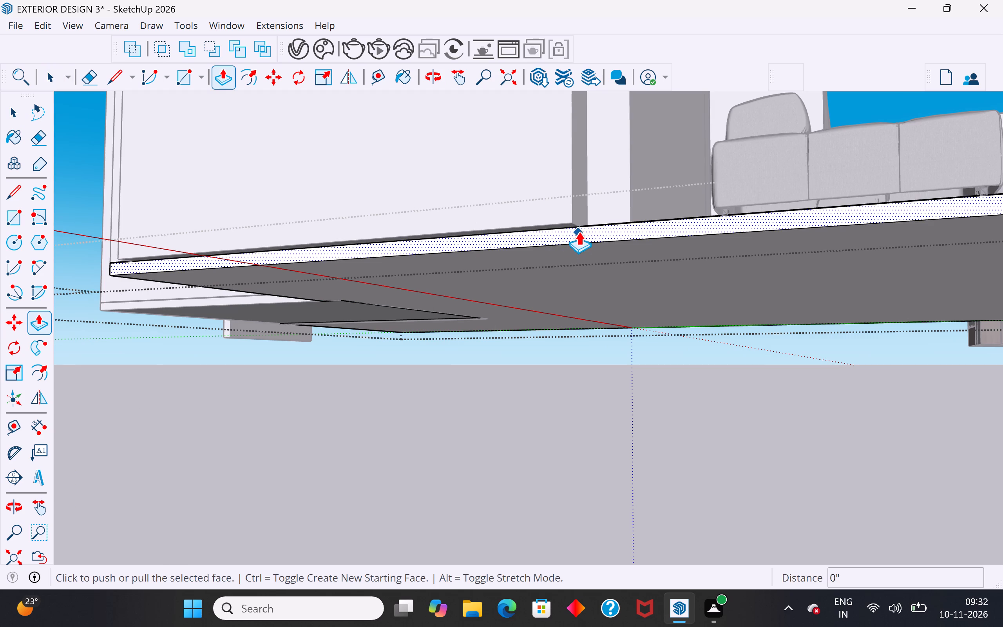
{"action": "left_click", "coordinate": [580, 230]}
{"action": "scroll", "coordinate": [575, 225], "scroll_direction": "up", "scroll_amount": 1}
{"action": "middle_click_drag", "start_coordinate": [576, 226], "coordinate": [500, 382]}
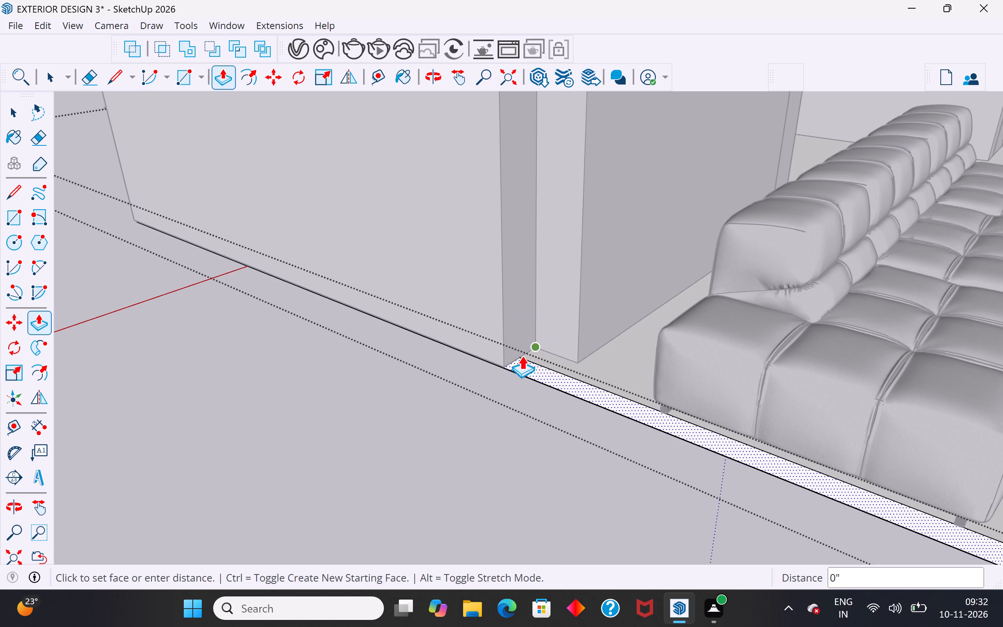
{"action": "scroll", "coordinate": [509, 357], "scroll_direction": "up", "scroll_amount": 10}
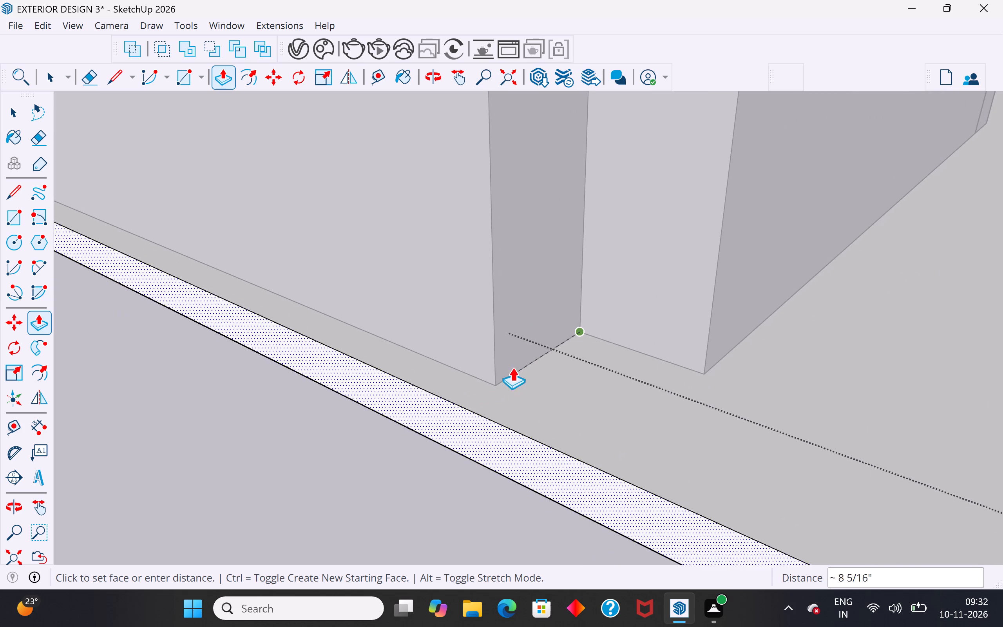
{"action": "left_click", "coordinate": [535, 346]}
{"action": "left_click", "coordinate": [14, 107]}
{"action": "left_click", "coordinate": [214, 385]}
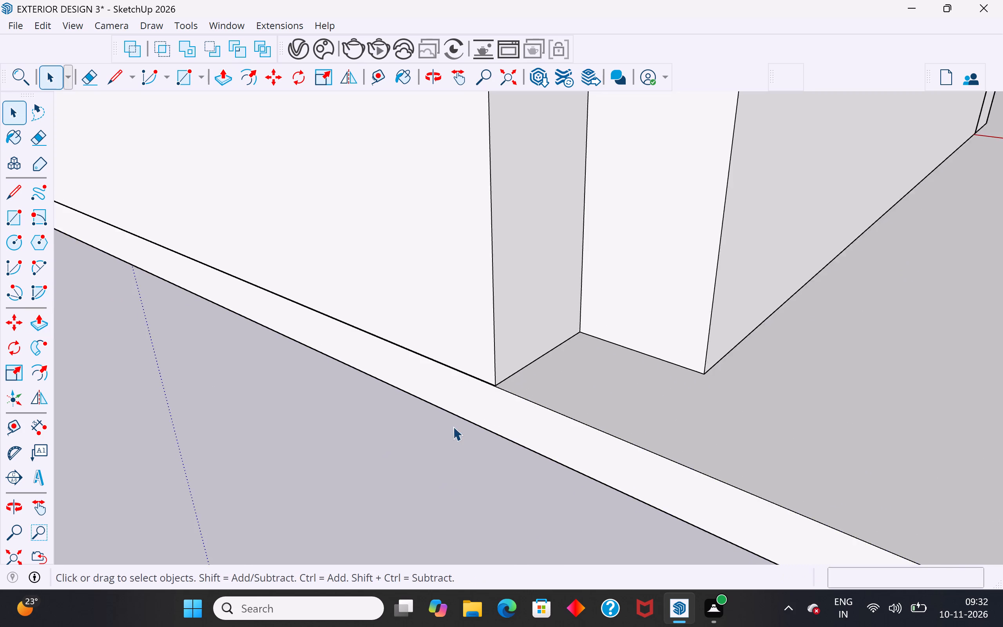
Adjust the floor slab's edge face to line up with the bottom corner of the thickened side wall.
{"action": "scroll", "coordinate": [453, 426], "scroll_direction": "up", "scroll_amount": 1}
{"action": "middle_click_drag", "start_coordinate": [453, 426], "coordinate": [368, 436]}
{"action": "scroll", "coordinate": [396, 409], "scroll_direction": "up", "scroll_amount": 12}
{"action": "left_click", "coordinate": [400, 349]}
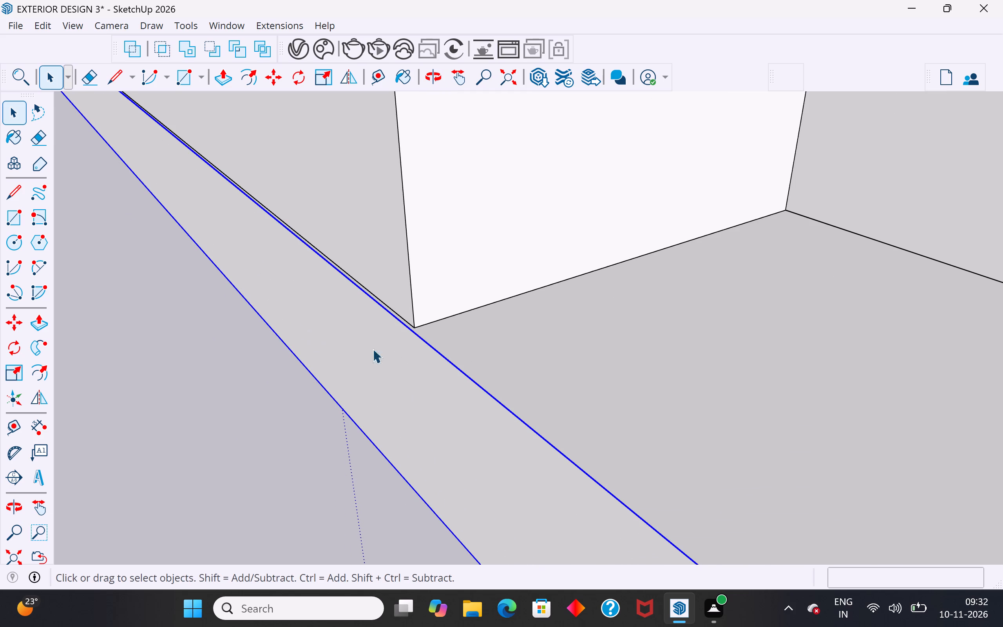
{"action": "left_click", "coordinate": [391, 355]}
{"action": "left_click_drag", "start_coordinate": [391, 355], "coordinate": [395, 354]}
{"action": "left_click", "coordinate": [395, 354]}
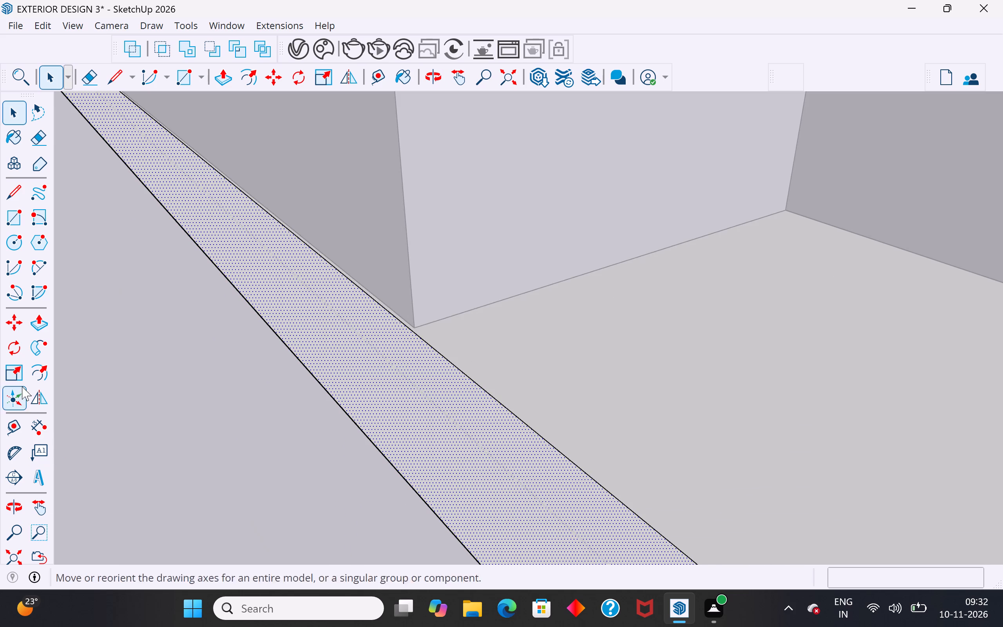
{"action": "left_click", "coordinate": [38, 323]}
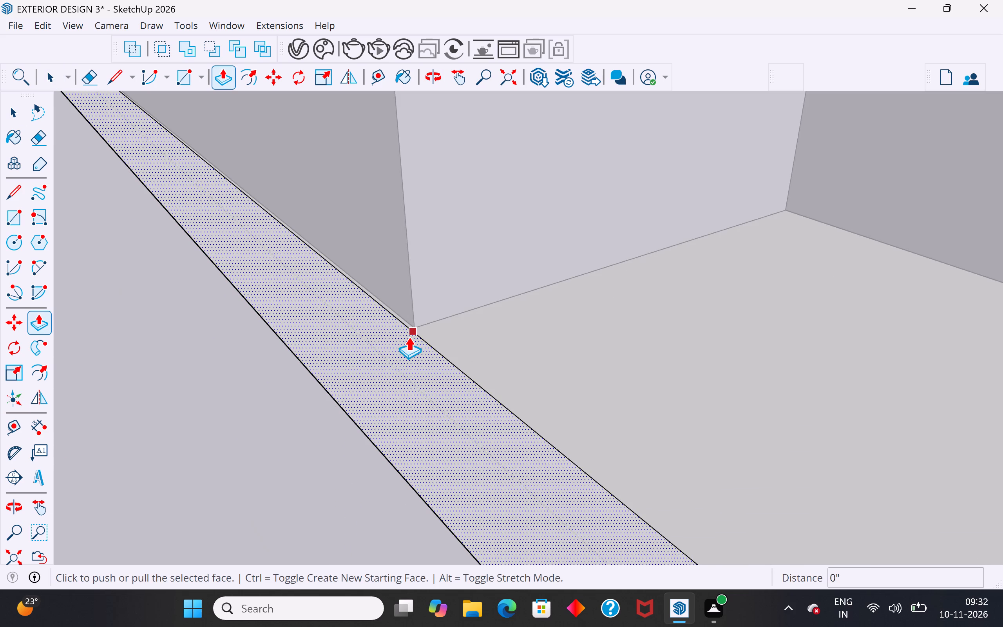
{"action": "left_click", "coordinate": [409, 337]}
{"action": "left_click", "coordinate": [412, 326]}
{"action": "left_click", "coordinate": [10, 118]}
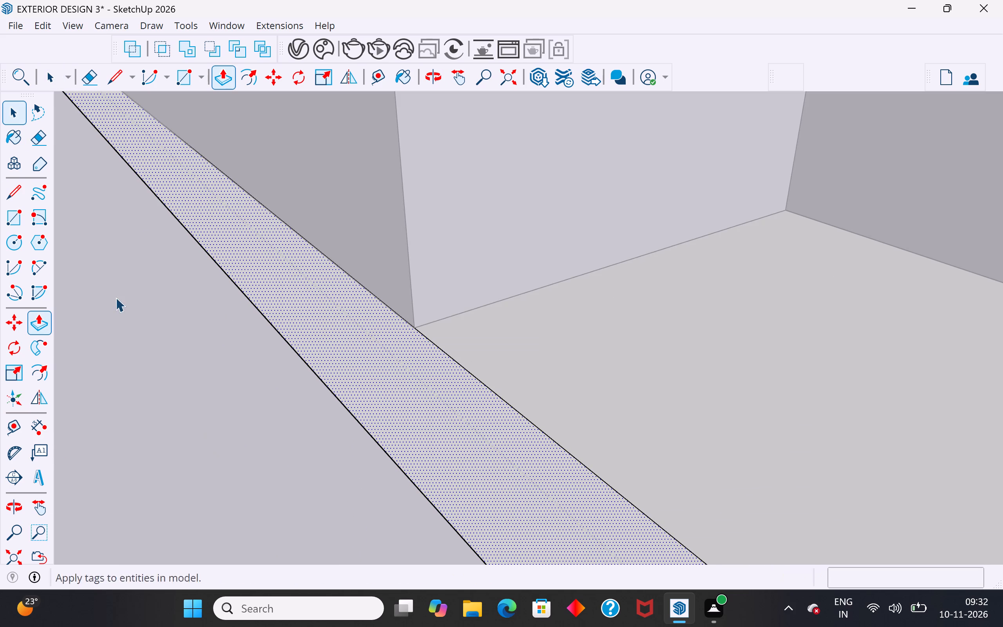
{"action": "left_click", "coordinate": [117, 299]}
Pull the end face of the bathroom wall opposite the sofa side outward 5" to the floor slab's outer corner.
{"action": "scroll", "coordinate": [386, 368], "scroll_direction": "down", "scroll_amount": 20}
{"action": "middle_click_drag", "start_coordinate": [391, 368], "coordinate": [617, 412]}
{"action": "scroll", "coordinate": [852, 341], "scroll_direction": "down", "scroll_amount": 13}
{"action": "middle_click_drag", "start_coordinate": [681, 368], "coordinate": [877, 380]}
{"action": "scroll", "coordinate": [482, 335], "scroll_direction": "up", "scroll_amount": 9}
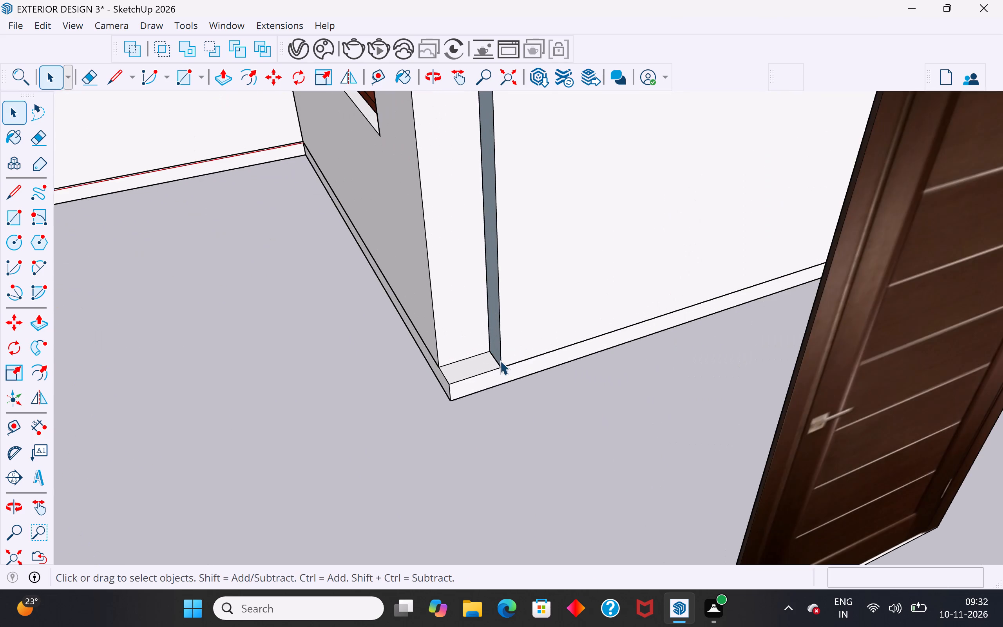
{"action": "middle_click_drag", "start_coordinate": [495, 373], "coordinate": [541, 382]}
{"action": "left_click", "coordinate": [506, 344]}
{"action": "double_click", "coordinate": [507, 359]}
{"action": "left_click", "coordinate": [509, 345]}
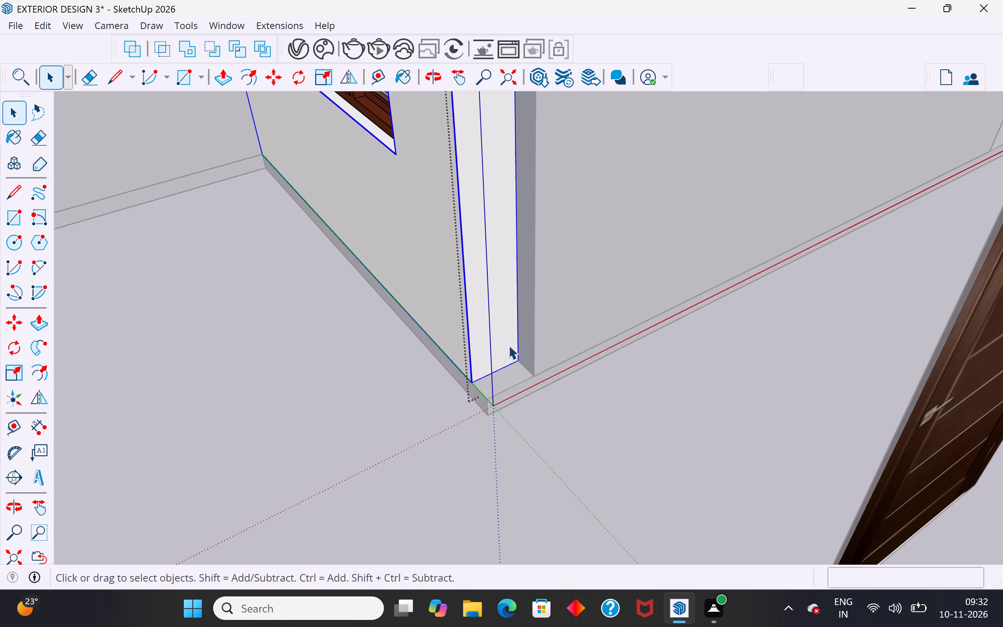
{"action": "double_click", "coordinate": [509, 345]}
{"action": "left_click", "coordinate": [505, 337]}
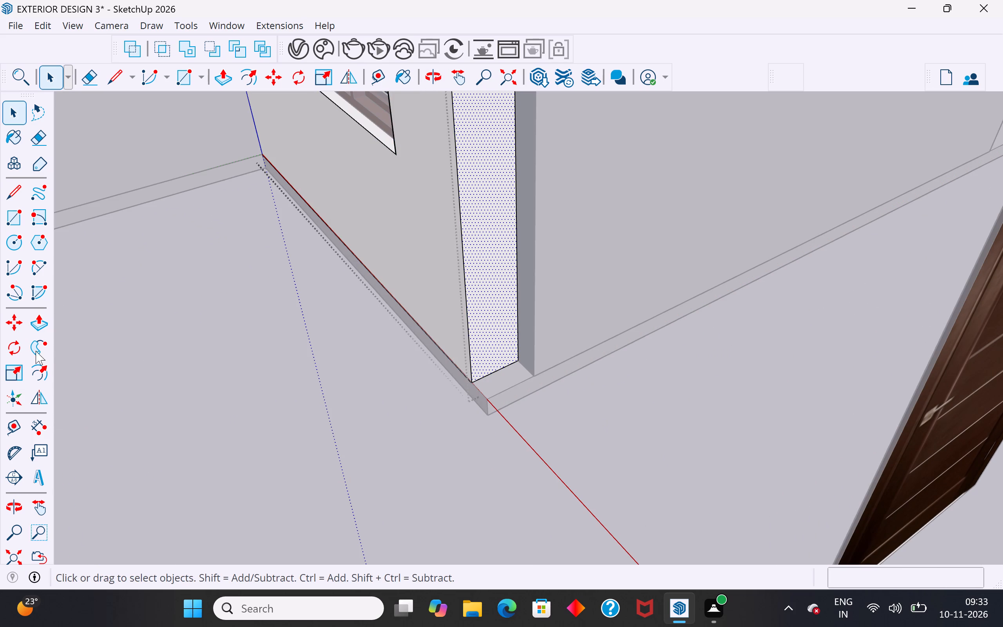
{"action": "left_click", "coordinate": [38, 324]}
{"action": "left_click", "coordinate": [481, 381]}
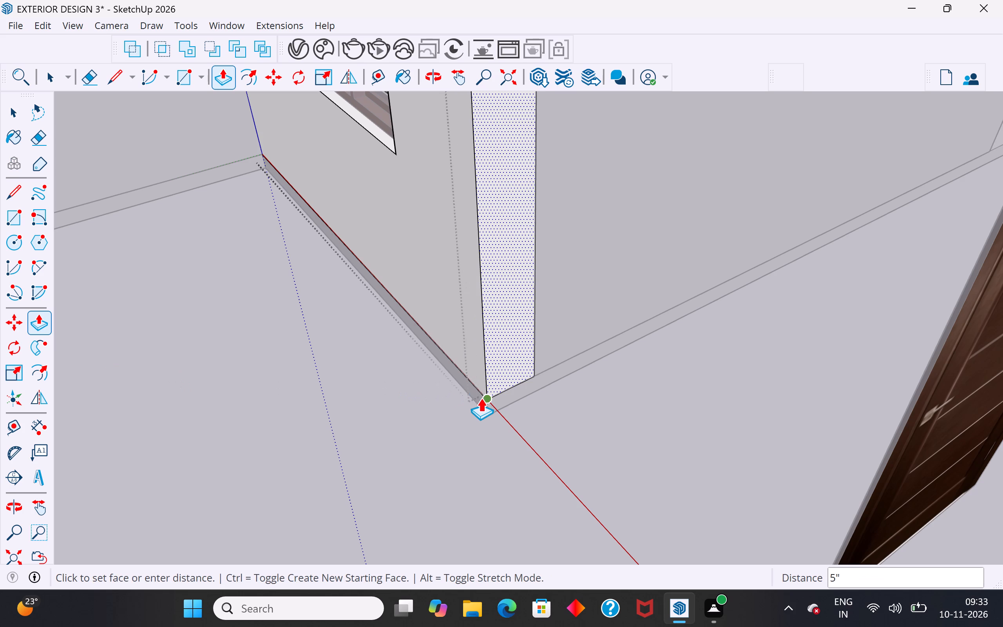
{"action": "left_click", "coordinate": [481, 398]}
{"action": "left_click", "coordinate": [13, 121]}
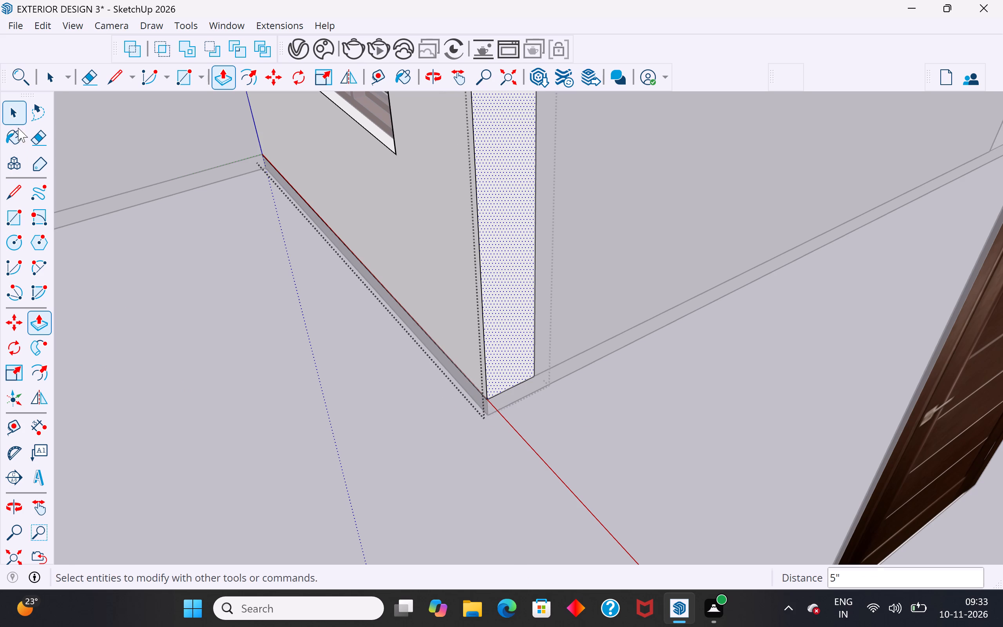
{"action": "left_click", "coordinate": [183, 375]}
{"action": "scroll", "coordinate": [480, 481], "scroll_direction": "down", "scroll_amount": 18}
{"action": "middle_click_drag", "start_coordinate": [744, 388], "coordinate": [421, 409]}
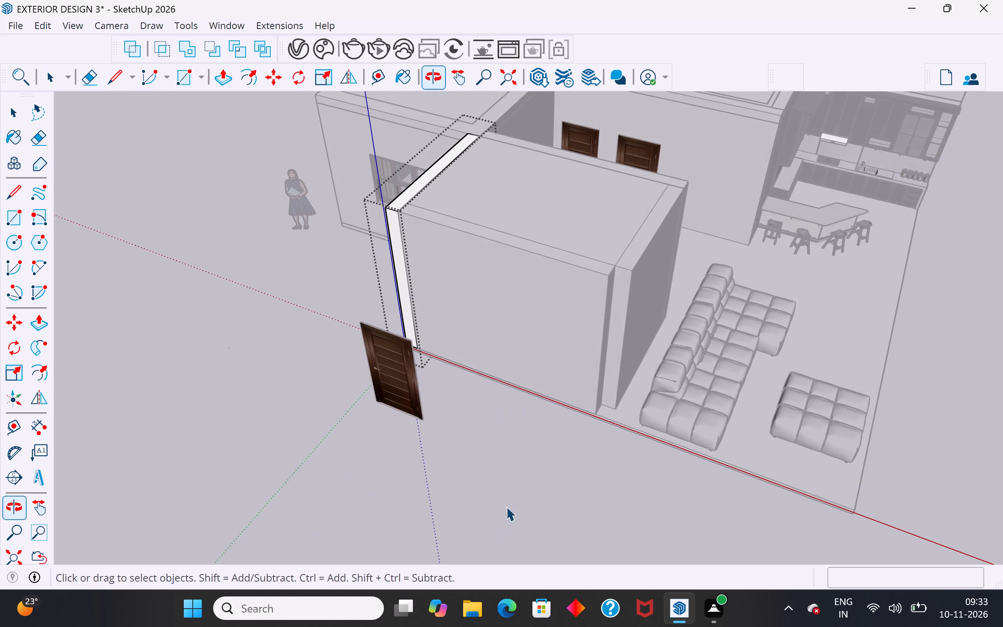
Move the tufted sofa set about 2' 1 5/8" across the floor, closer to the bathroom wall and away from the slab's edge.
{"action": "left_click", "coordinate": [506, 507]}
{"action": "middle_click_drag", "start_coordinate": [607, 475], "coordinate": [432, 378]}
{"action": "scroll", "coordinate": [574, 295], "scroll_direction": "up", "scroll_amount": 5}
{"action": "middle_click_drag", "start_coordinate": [465, 385], "coordinate": [515, 430]}
{"action": "scroll", "coordinate": [631, 345], "scroll_direction": "down", "scroll_amount": 2}
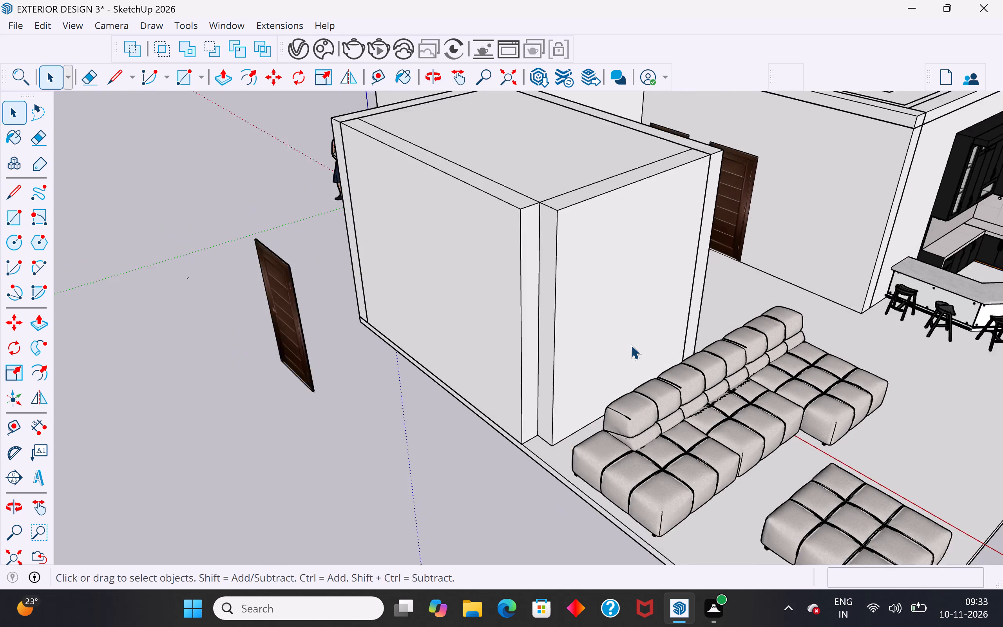
{"action": "scroll", "coordinate": [631, 345], "scroll_direction": "down", "scroll_amount": 7}
{"action": "left_click", "coordinate": [633, 420]}
{"action": "scroll", "coordinate": [633, 420], "scroll_direction": "up", "scroll_amount": 10}
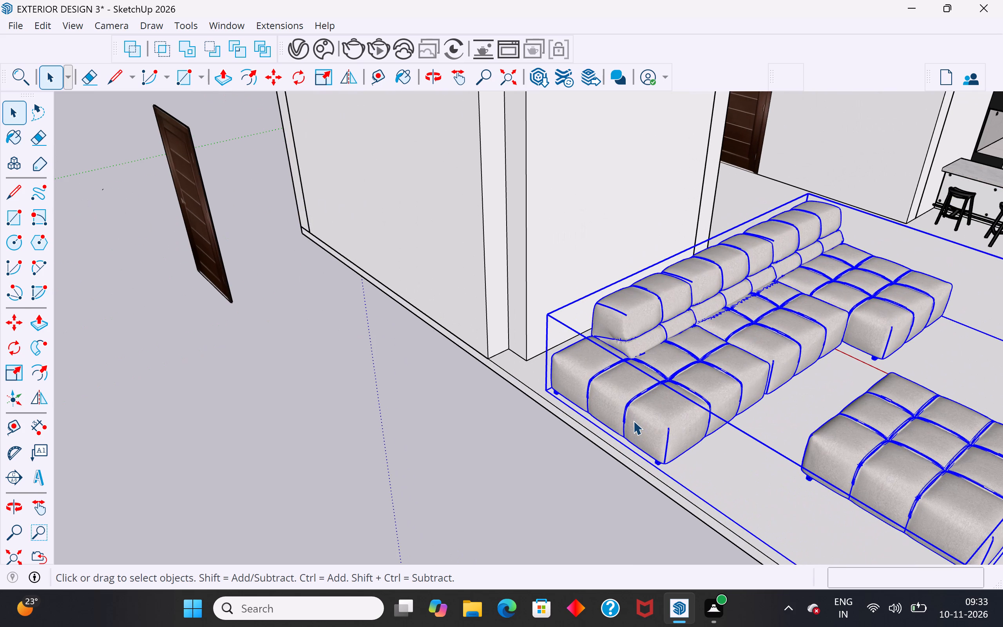
{"action": "key", "text": "m"}
{"action": "scroll", "coordinate": [543, 397], "scroll_direction": "up", "scroll_amount": 5}
{"action": "left_click", "coordinate": [555, 388]}
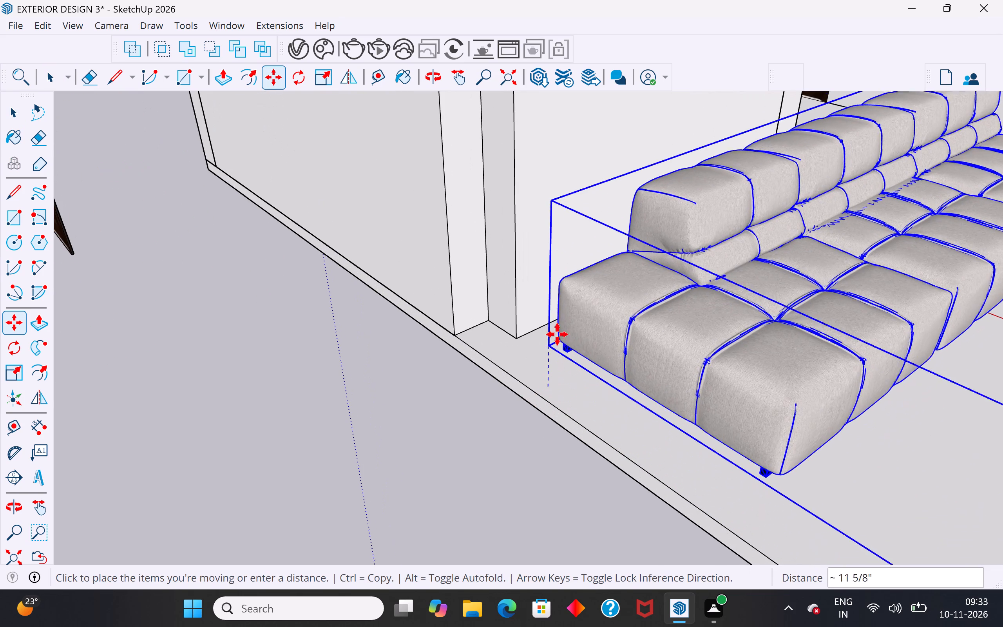
{"action": "middle_click_drag", "start_coordinate": [583, 369], "coordinate": [681, 432]}
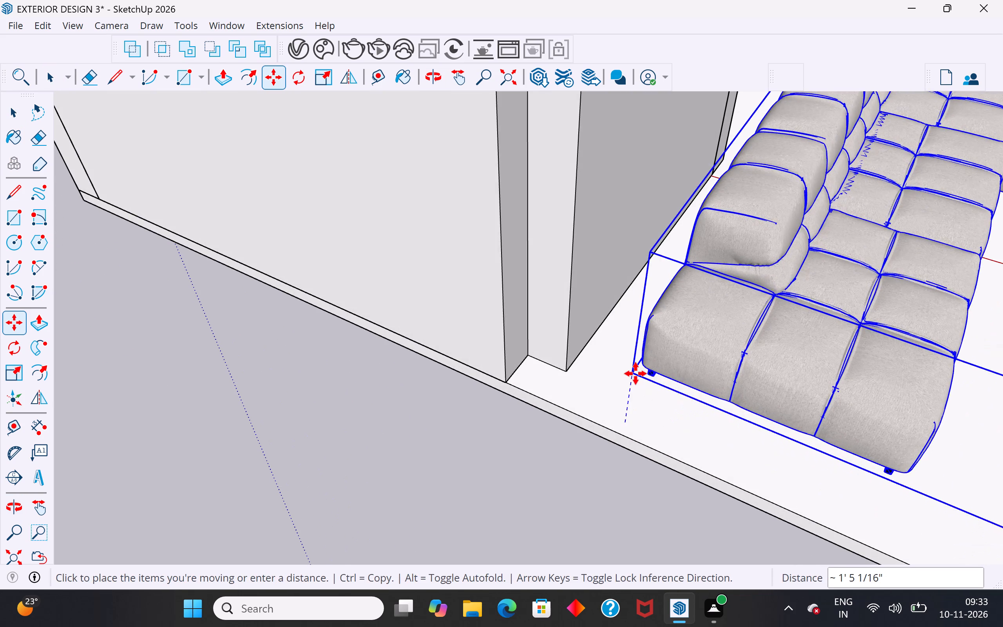
{"action": "scroll", "coordinate": [635, 373], "scroll_direction": "up", "scroll_amount": 7}
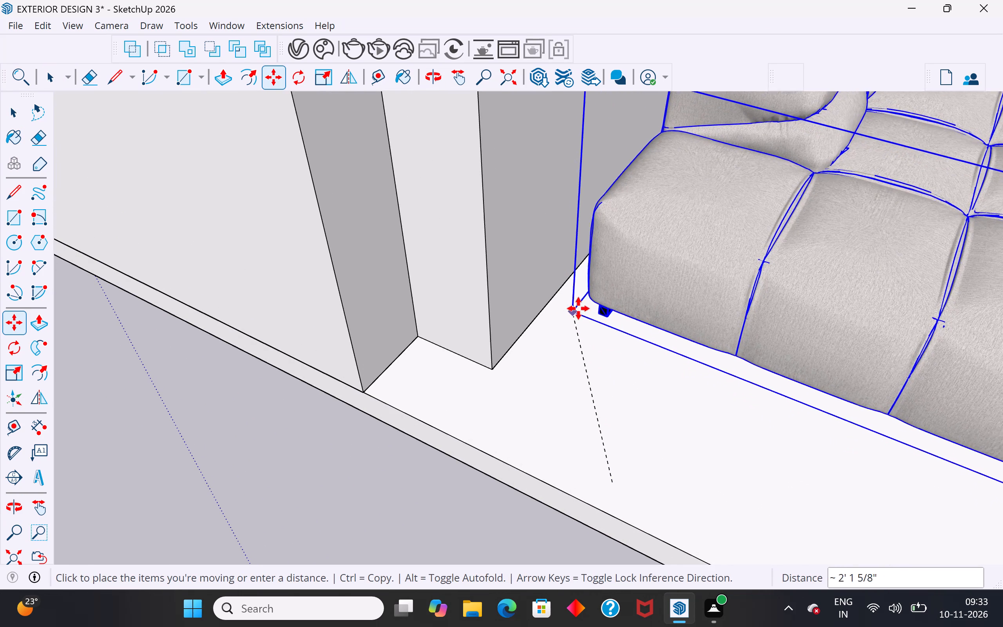
{"action": "left_click", "coordinate": [578, 308]}
{"action": "middle_click_drag", "start_coordinate": [584, 341], "coordinate": [625, 203]}
{"action": "scroll", "coordinate": [603, 301], "scroll_direction": "up", "scroll_amount": 1}
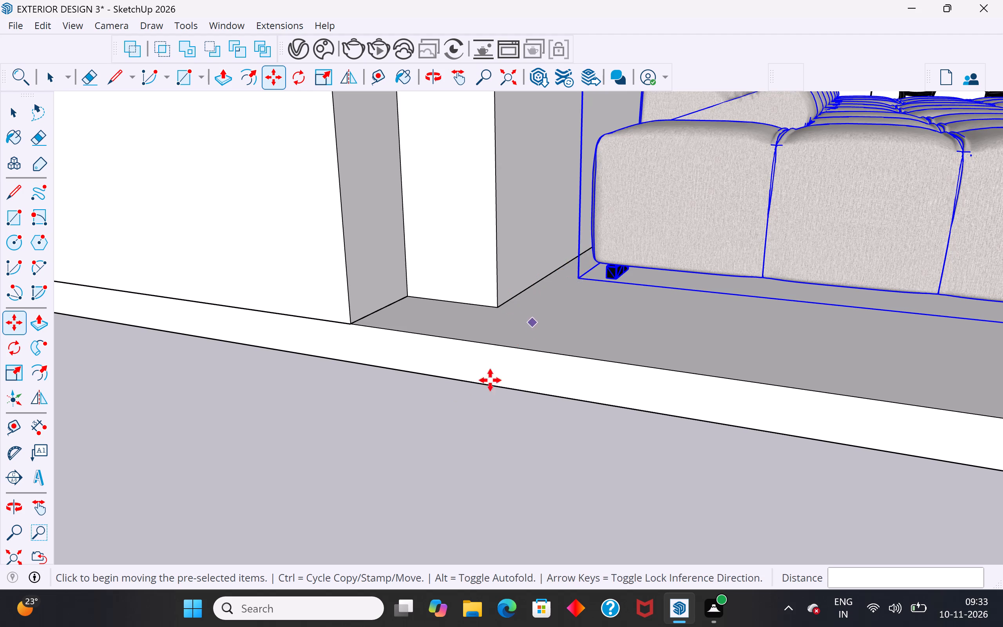
{"action": "scroll", "coordinate": [459, 401], "scroll_direction": "down", "scroll_amount": 9}
{"action": "left_click", "coordinate": [16, 107]}
{"action": "left_click", "coordinate": [253, 429]}
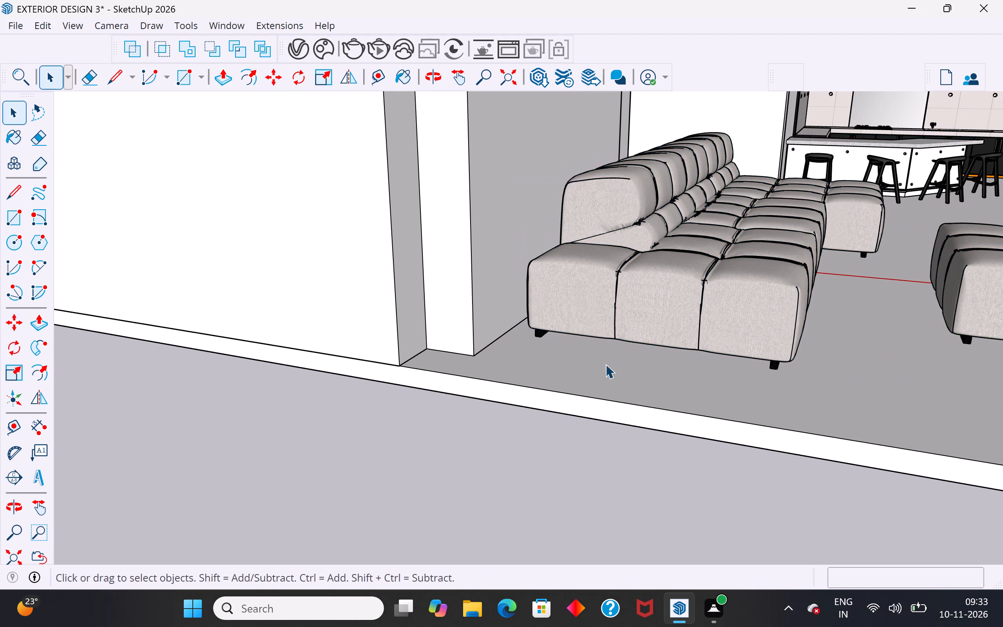
Pull the end face of the bathroom's thickened side wall about 13' 7 13/16" along the slab, past the sofas to its far corner.
{"action": "scroll", "coordinate": [641, 357], "scroll_direction": "down", "scroll_amount": 12}
{"action": "middle_click_drag", "start_coordinate": [708, 376], "coordinate": [374, 444]}
{"action": "scroll", "coordinate": [502, 300], "scroll_direction": "down", "scroll_amount": 5}
{"action": "middle_click_drag", "start_coordinate": [482, 353], "coordinate": [503, 406]}
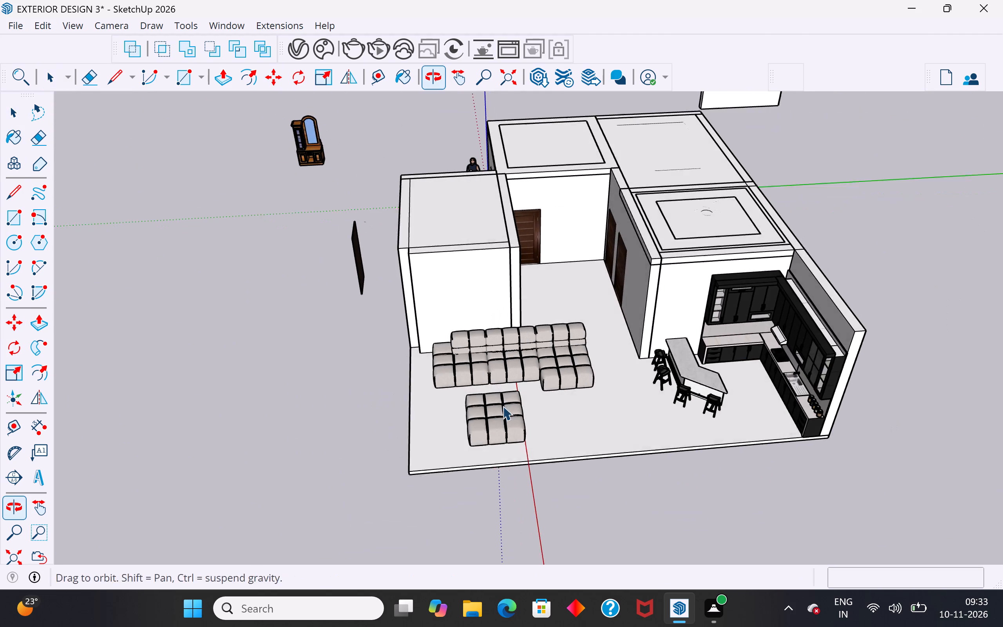
{"action": "scroll", "coordinate": [641, 225], "scroll_direction": "down", "scroll_amount": 5}
{"action": "middle_click_drag", "start_coordinate": [572, 307], "coordinate": [617, 371]}
{"action": "scroll", "coordinate": [550, 366], "scroll_direction": "up", "scroll_amount": 6}
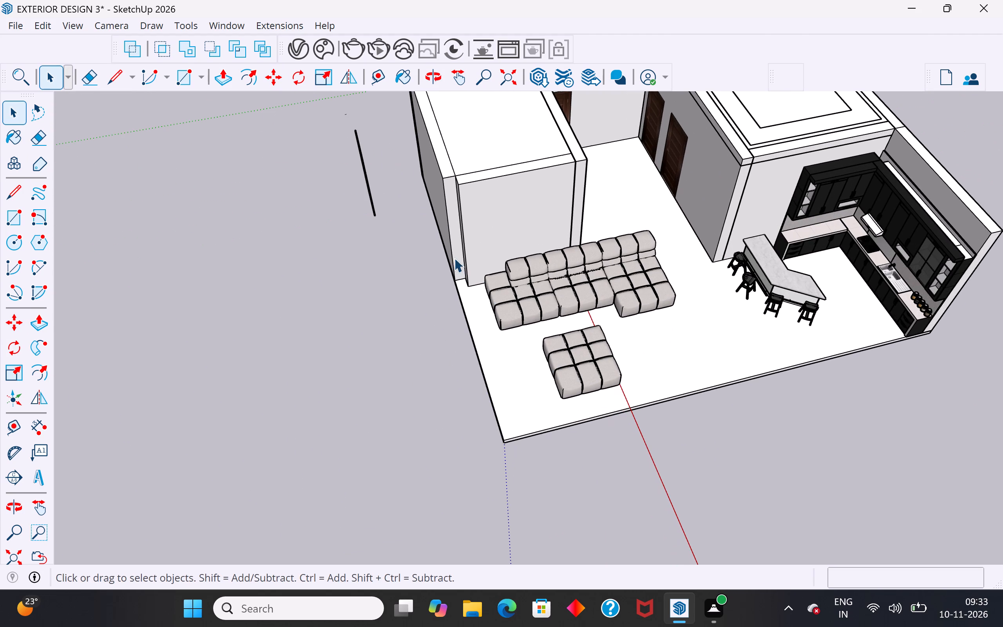
{"action": "double_click", "coordinate": [454, 258]}
{"action": "left_click", "coordinate": [458, 257]}
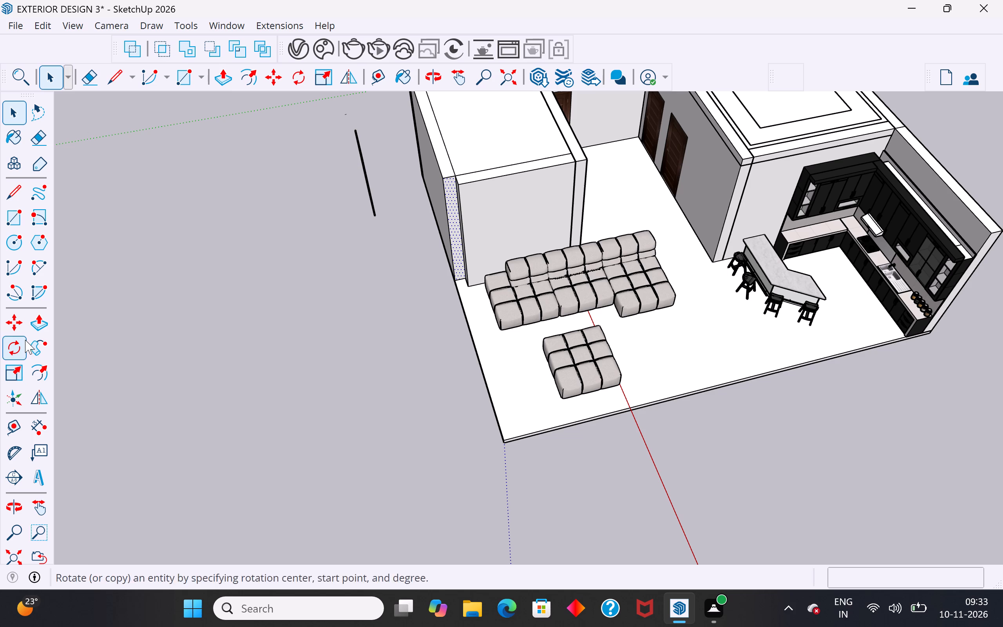
{"action": "left_click", "coordinate": [43, 321]}
{"action": "left_click", "coordinate": [452, 279]}
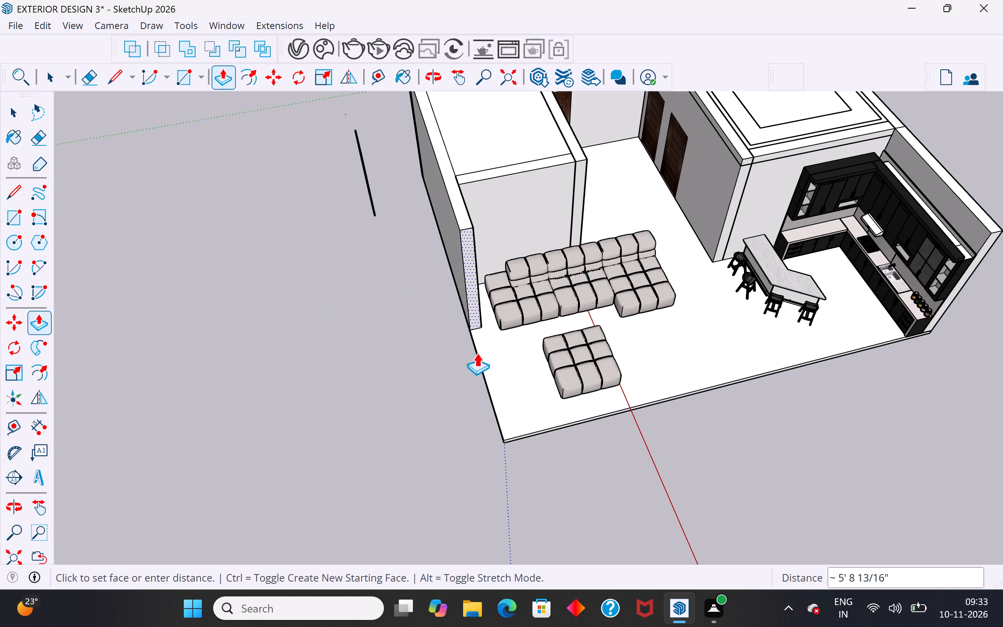
{"action": "left_click", "coordinate": [503, 425]}
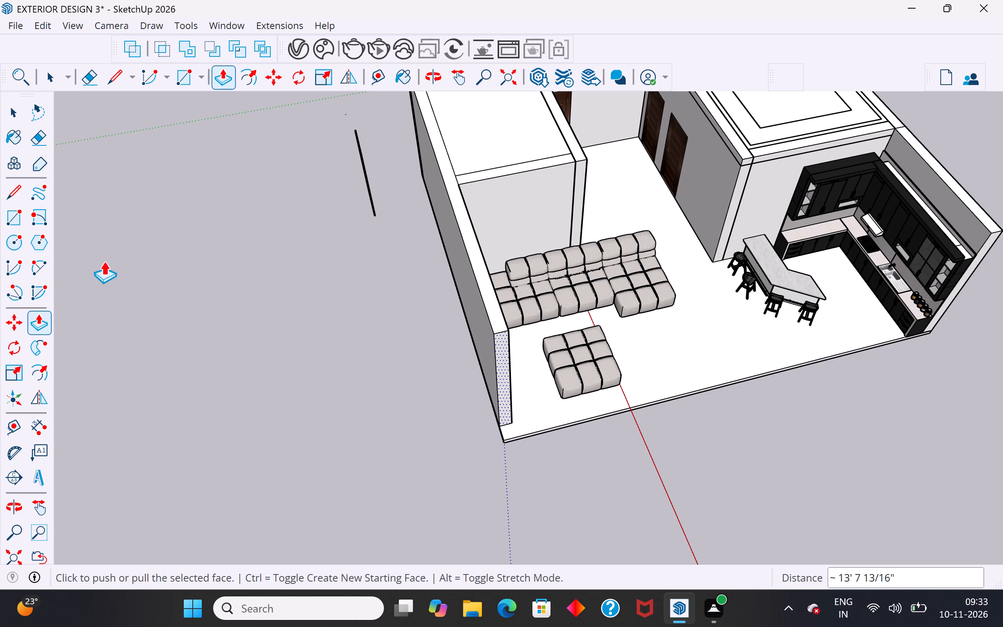
{"action": "left_click", "coordinate": [11, 118]}
{"action": "left_click", "coordinate": [157, 308]}
Copy the bathroom's window wall about 26' 10 11/16" along the red axis to the far end of the extended side wall.
{"action": "middle_click_drag", "start_coordinate": [469, 383], "coordinate": [458, 382]}
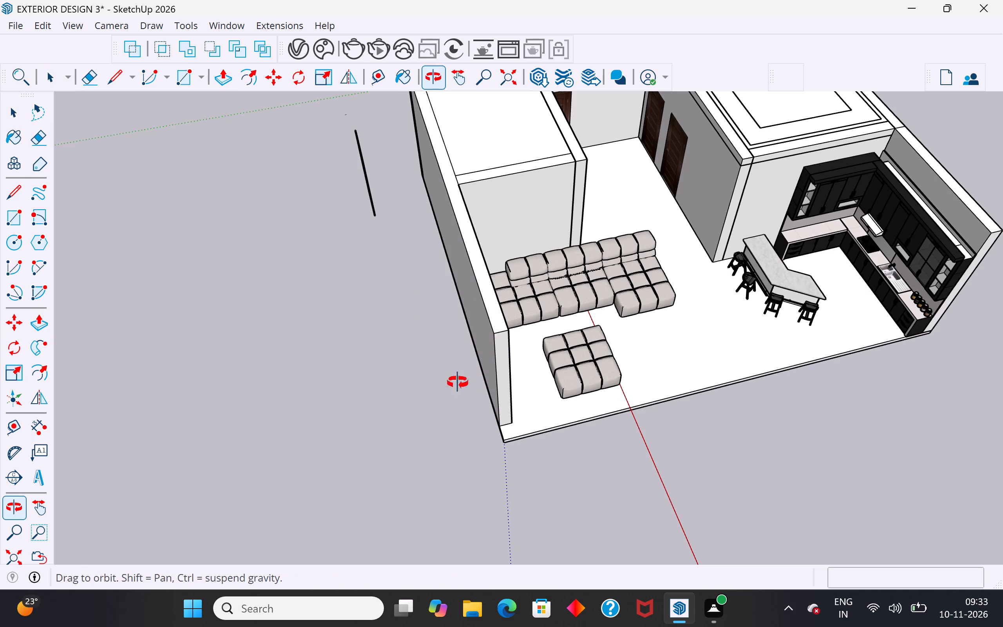
{"action": "middle_click_drag", "start_coordinate": [458, 382], "coordinate": [201, 274]}
{"action": "middle_click_drag", "start_coordinate": [450, 314], "coordinate": [462, 322]}
{"action": "scroll", "coordinate": [473, 377], "scroll_direction": "up", "scroll_amount": 1}
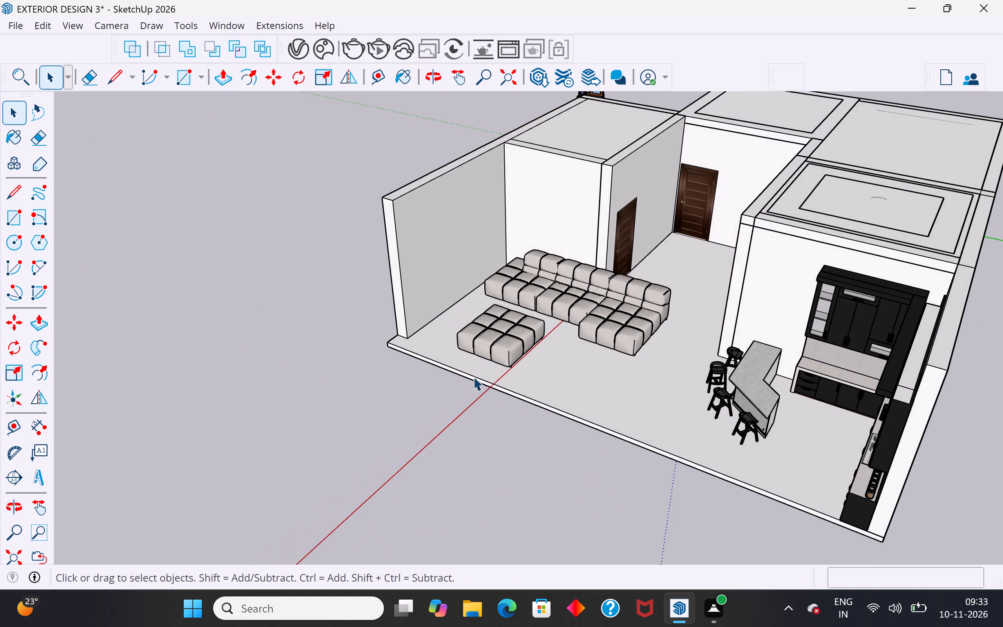
{"action": "scroll", "coordinate": [473, 377], "scroll_direction": "up", "scroll_amount": 2}
{"action": "middle_click_drag", "start_coordinate": [476, 381], "coordinate": [1002, 459]}
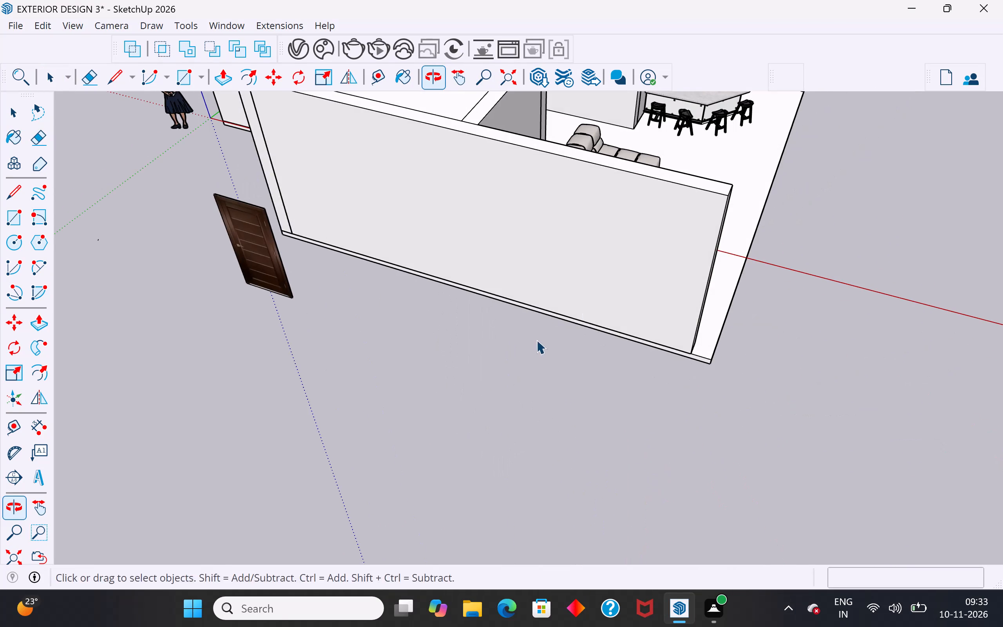
{"action": "middle_click_drag", "start_coordinate": [675, 286], "coordinate": [829, 243]}
{"action": "scroll", "coordinate": [572, 210], "scroll_direction": "down", "scroll_amount": 6}
{"action": "left_click", "coordinate": [377, 197]}
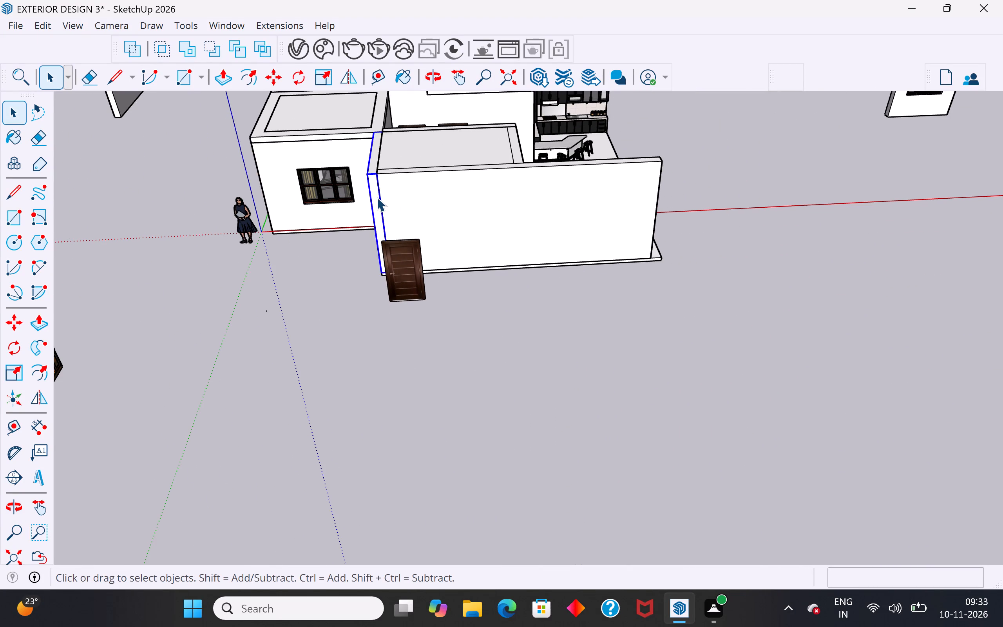
{"action": "middle_click_drag", "start_coordinate": [384, 202], "coordinate": [668, 111]}
{"action": "scroll", "coordinate": [429, 258], "scroll_direction": "up", "scroll_amount": 4}
{"action": "key", "text": "m"}
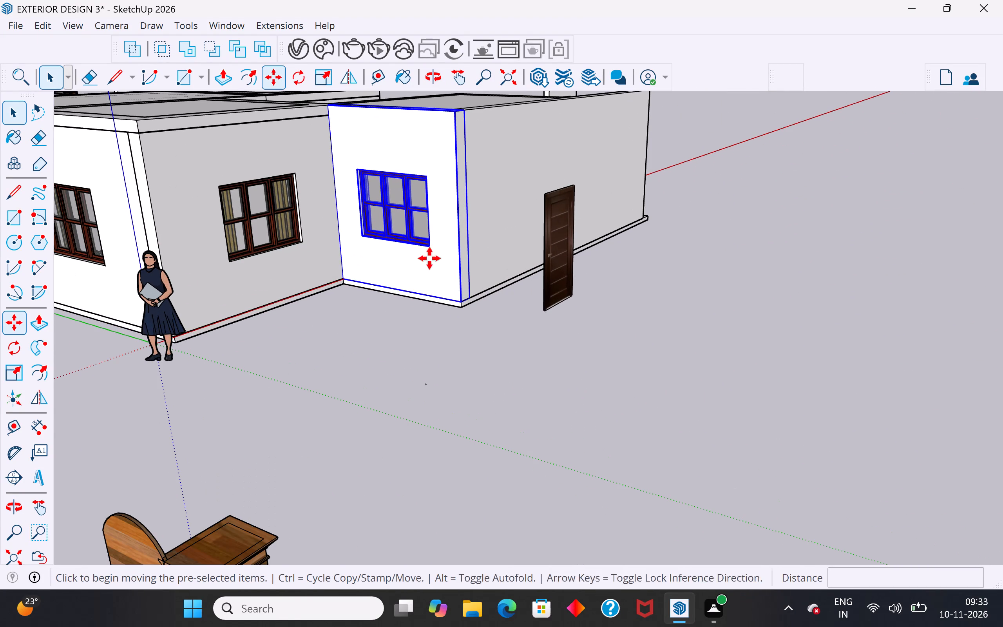
{"action": "left_click", "coordinate": [462, 306], "text": "ctrl"}
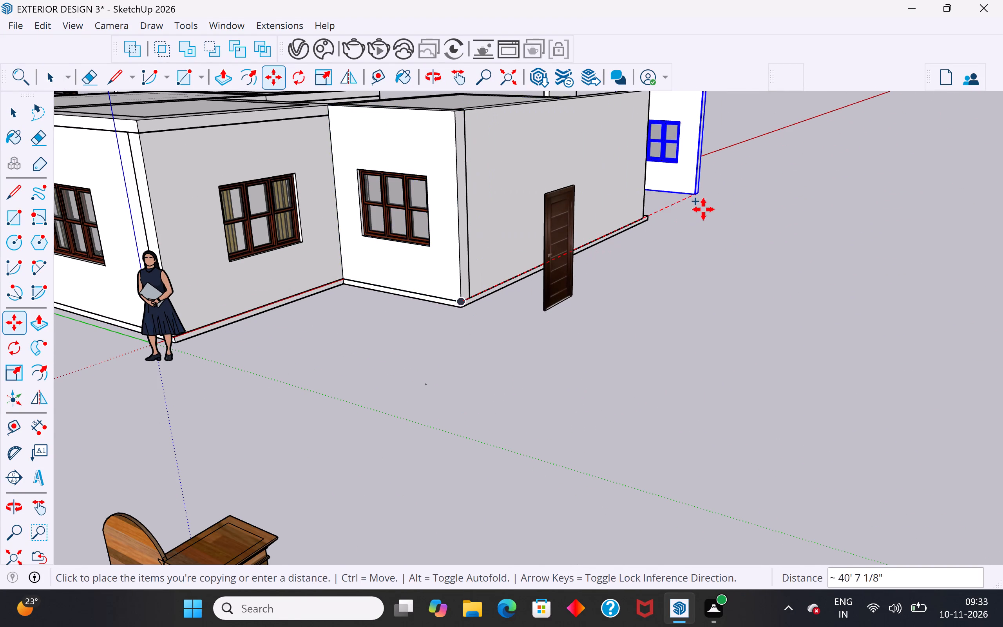
{"action": "middle_click_drag", "start_coordinate": [703, 209], "coordinate": [483, 259]}
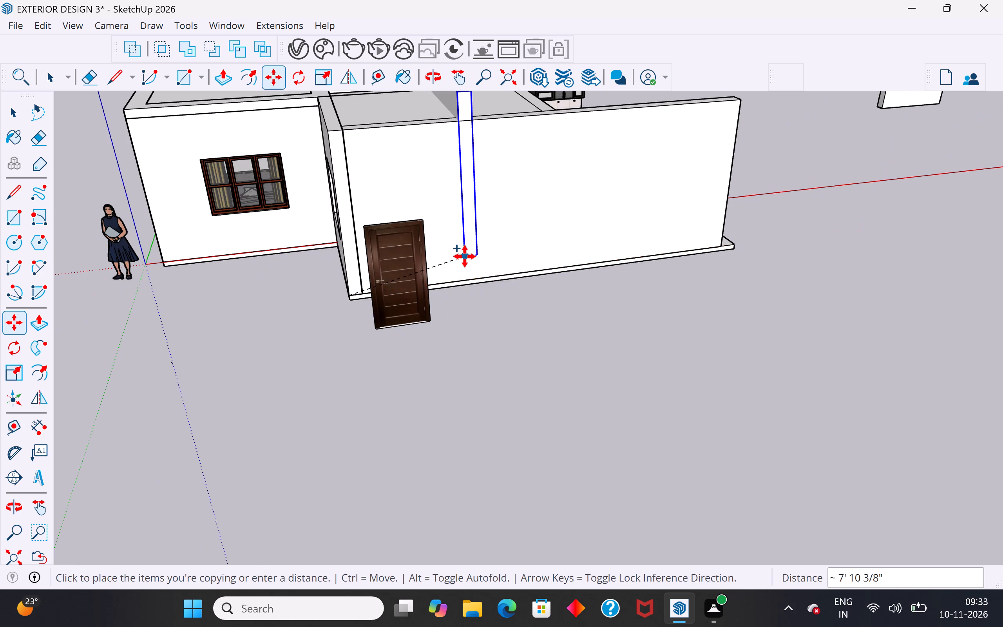
{"action": "scroll", "coordinate": [687, 274], "scroll_direction": "up", "scroll_amount": 4}
{"action": "middle_click_drag", "start_coordinate": [814, 226], "coordinate": [610, 274]}
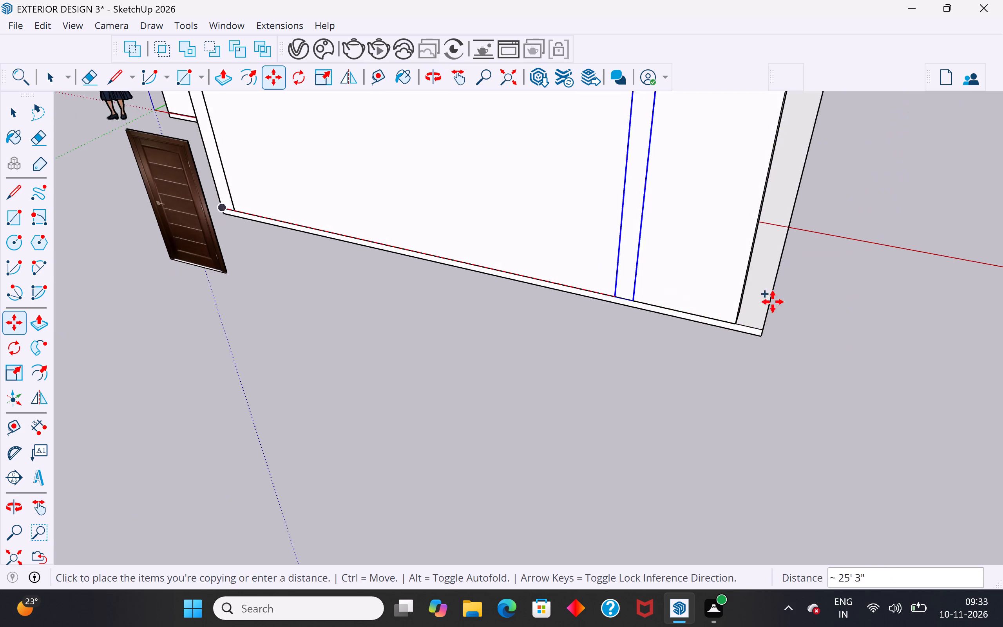
{"action": "scroll", "coordinate": [791, 304], "scroll_direction": "up", "scroll_amount": 4}
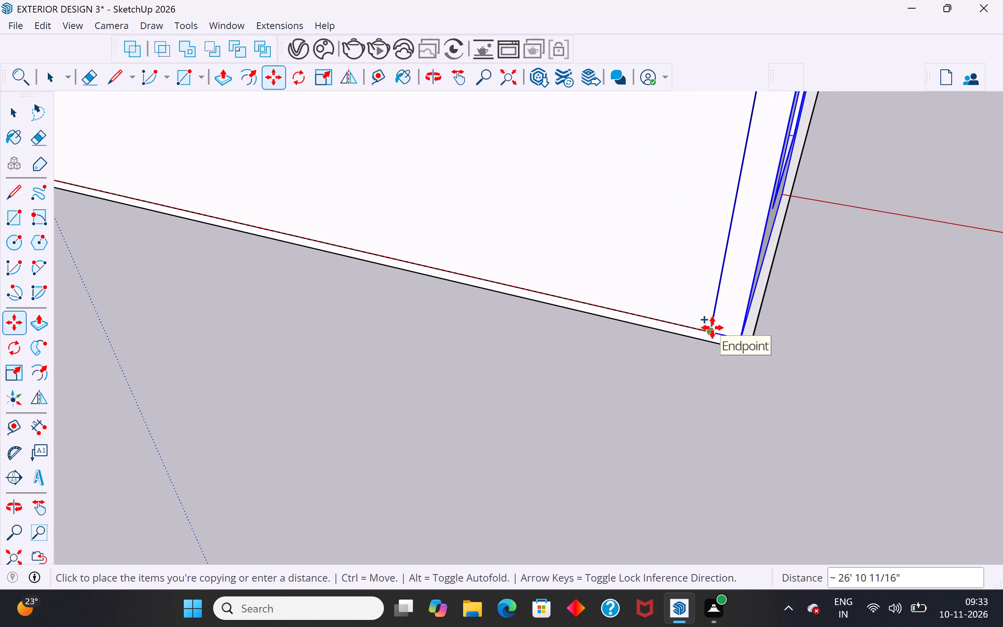
{"action": "left_click", "coordinate": [712, 328]}
{"action": "left_click", "coordinate": [11, 117]}
{"action": "left_click", "coordinate": [328, 401]}
Examine the copied window wall and how the sofa set fits between it, the bathroom and the kitchen island.
{"action": "scroll", "coordinate": [635, 376], "scroll_direction": "down", "scroll_amount": 6}
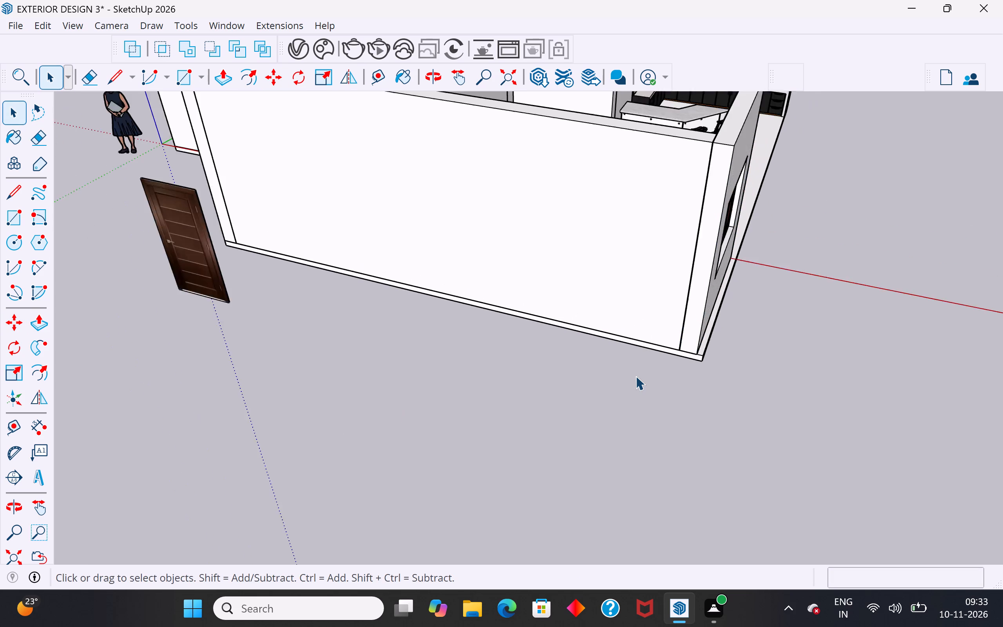
{"action": "scroll", "coordinate": [635, 376], "scroll_direction": "down", "scroll_amount": 7}
{"action": "middle_click_drag", "start_coordinate": [632, 376], "coordinate": [76, 367]}
{"action": "scroll", "coordinate": [359, 329], "scroll_direction": "up", "scroll_amount": 2}
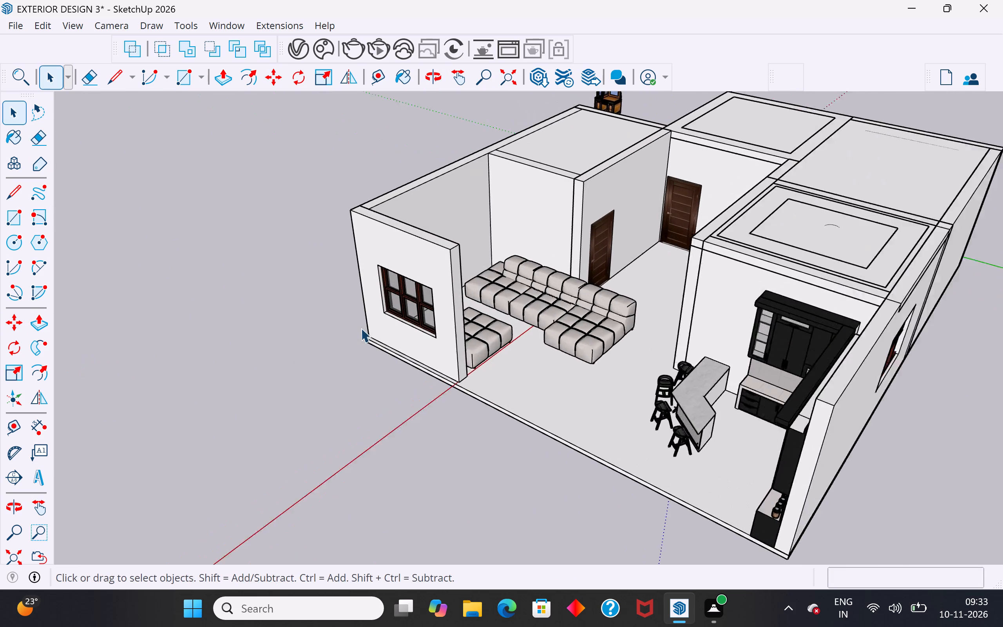
{"action": "scroll", "coordinate": [361, 328], "scroll_direction": "up", "scroll_amount": 1}
{"action": "middle_click_drag", "start_coordinate": [612, 294], "coordinate": [388, 339]}
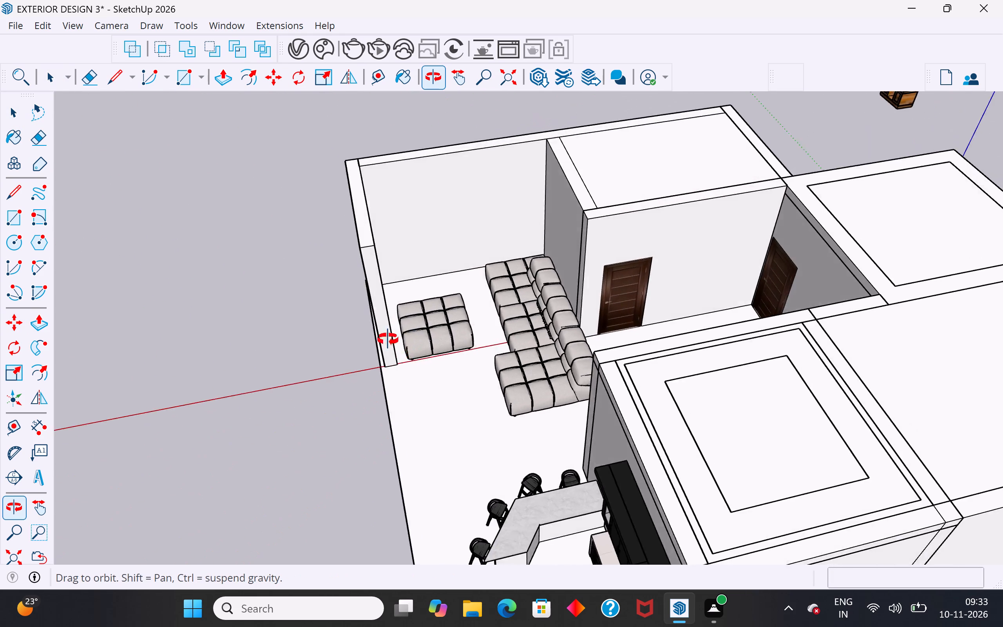
{"action": "middle_click_drag", "start_coordinate": [388, 339], "coordinate": [344, 310]}
{"action": "scroll", "coordinate": [411, 265], "scroll_direction": "up", "scroll_amount": 1}
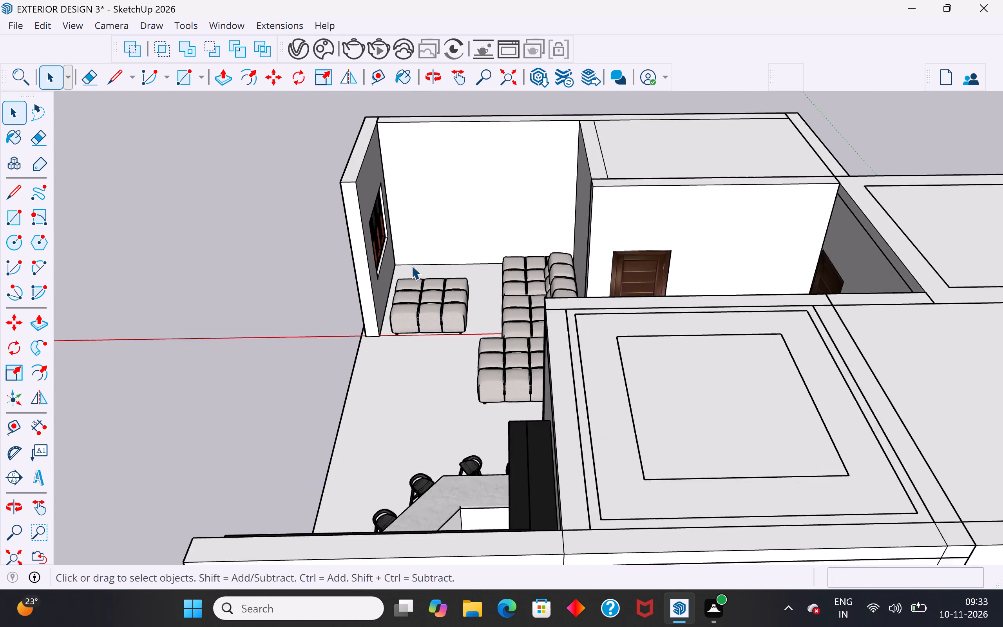
{"action": "scroll", "coordinate": [411, 265], "scroll_direction": "up", "scroll_amount": 5}
{"action": "middle_click_drag", "start_coordinate": [405, 295], "coordinate": [404, 301]}
{"action": "scroll", "coordinate": [389, 320], "scroll_direction": "down", "scroll_amount": 12}
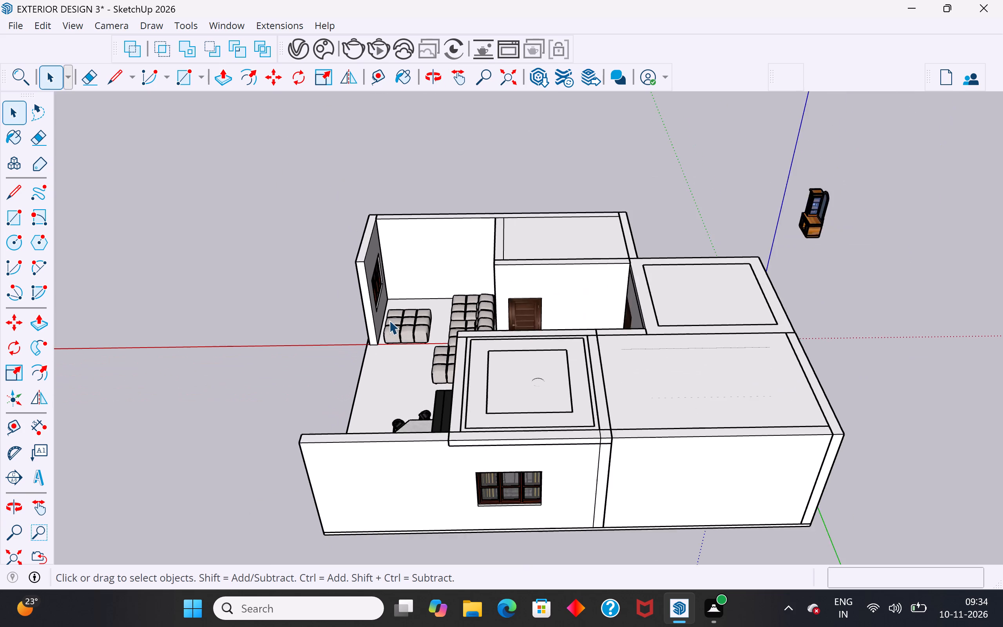
{"action": "scroll", "coordinate": [389, 320], "scroll_direction": "down", "scroll_amount": 5}
{"action": "middle_click_drag", "start_coordinate": [395, 326], "coordinate": [939, 208]}
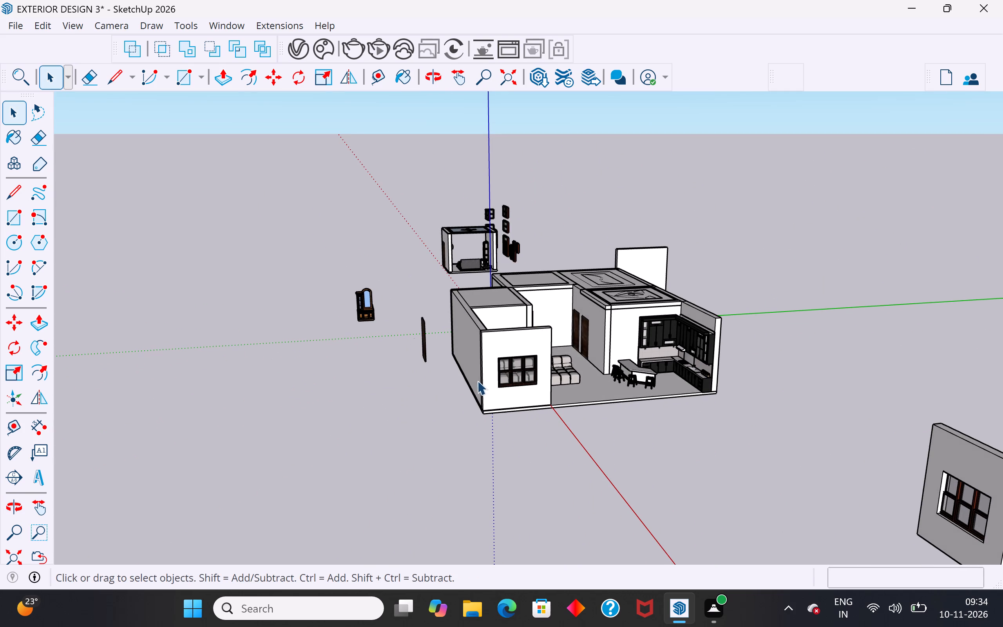
{"action": "left_click", "coordinate": [511, 398]}
{"action": "scroll", "coordinate": [479, 425], "scroll_direction": "up", "scroll_amount": 2}
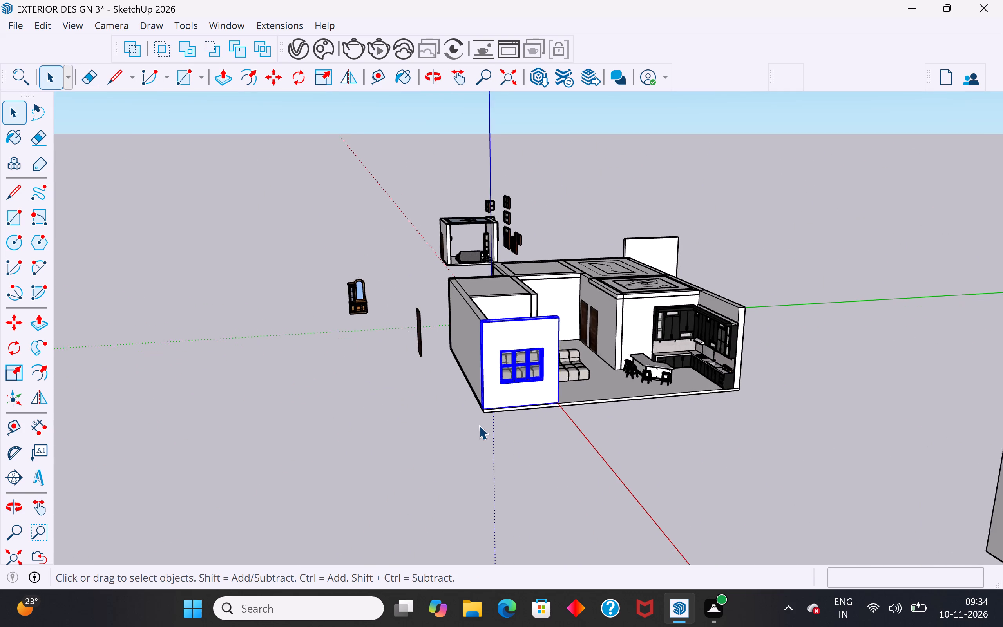
{"action": "scroll", "coordinate": [479, 425], "scroll_direction": "up", "scroll_amount": 6}
{"action": "middle_click_drag", "start_coordinate": [500, 402], "coordinate": [348, 503]}
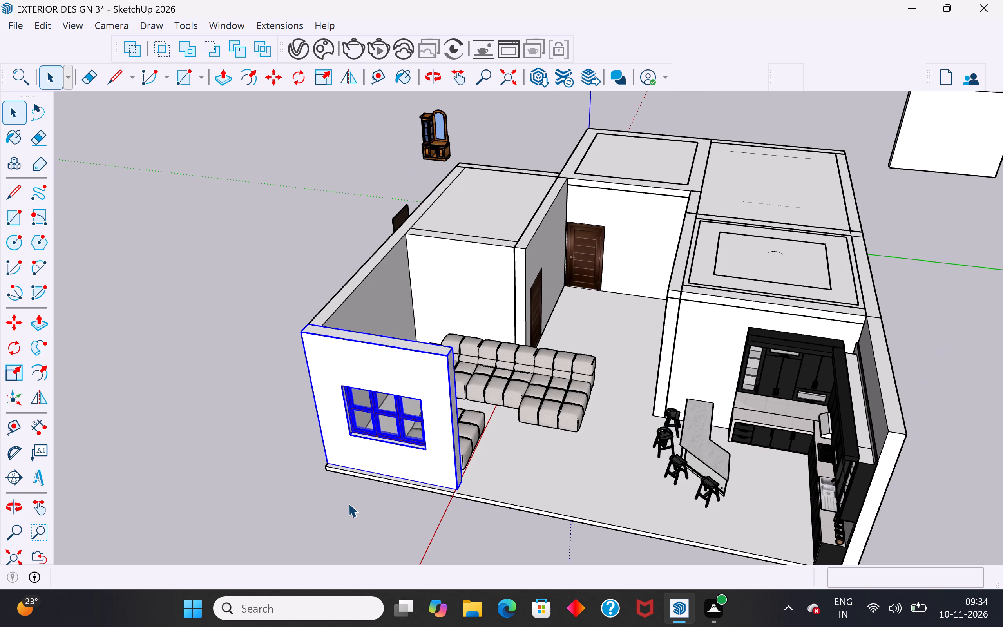
{"action": "middle_click_drag", "start_coordinate": [570, 489], "coordinate": [371, 464]}
{"action": "scroll", "coordinate": [427, 401], "scroll_direction": "up", "scroll_amount": 4}
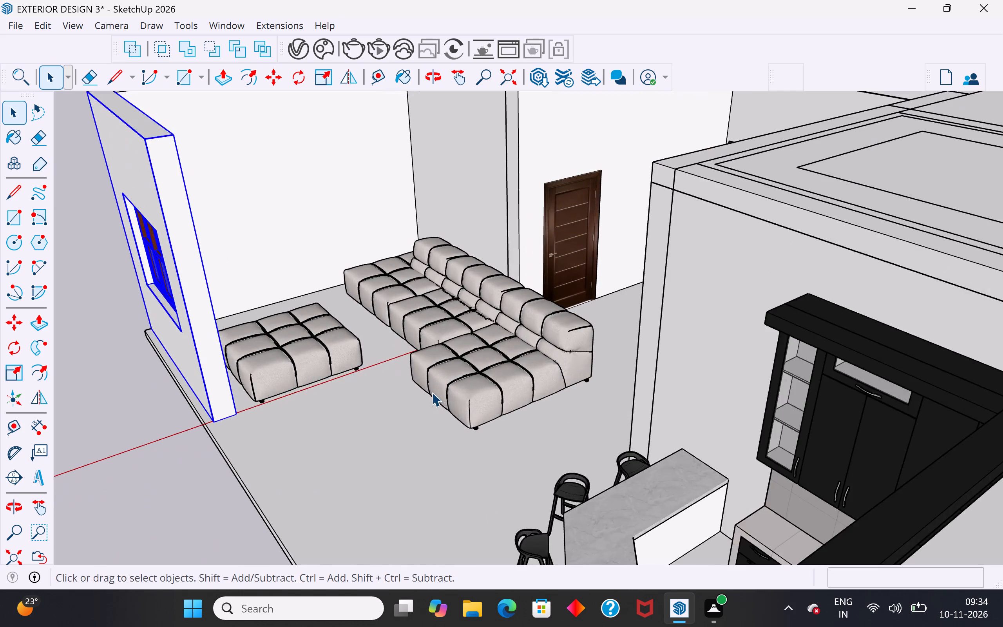
{"action": "scroll", "coordinate": [432, 392], "scroll_direction": "up", "scroll_amount": 3}
{"action": "middle_click_drag", "start_coordinate": [439, 393], "coordinate": [473, 326]}
{"action": "scroll", "coordinate": [474, 326], "scroll_direction": "up", "scroll_amount": 2}
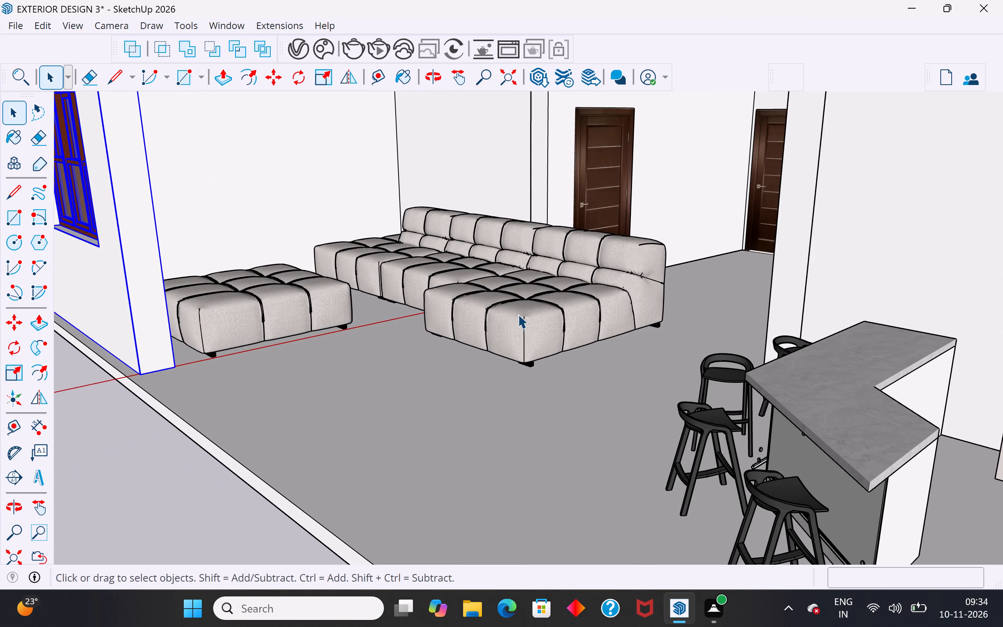
{"action": "scroll", "coordinate": [518, 314], "scroll_direction": "up", "scroll_amount": 1}
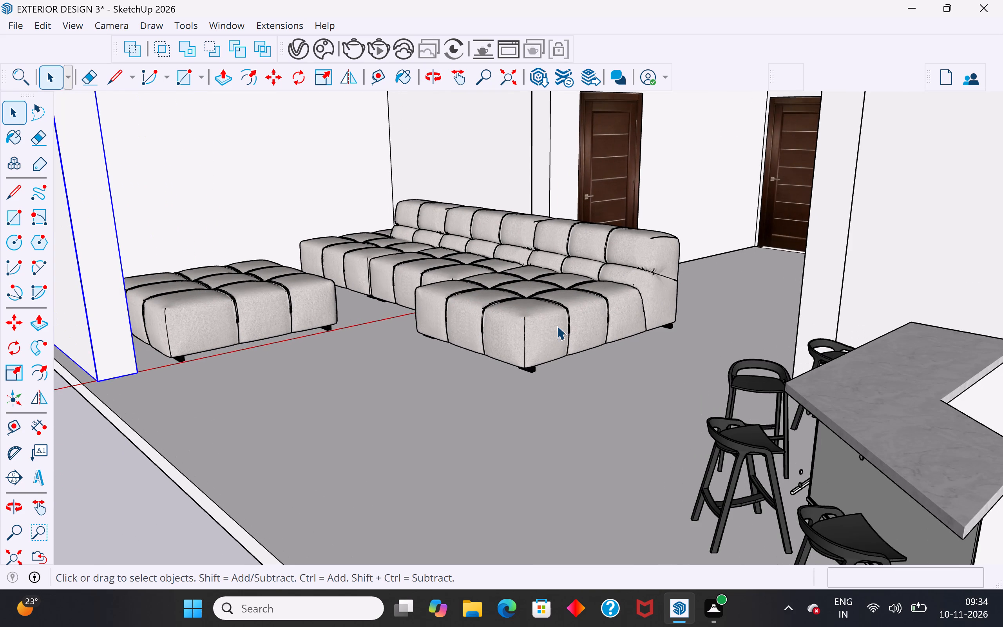
Scale the tufted sofa set uniformly about its center to about 0.77.
{"action": "middle_click_drag", "start_coordinate": [556, 326], "coordinate": [537, 367]}
{"action": "left_click", "coordinate": [537, 367]}
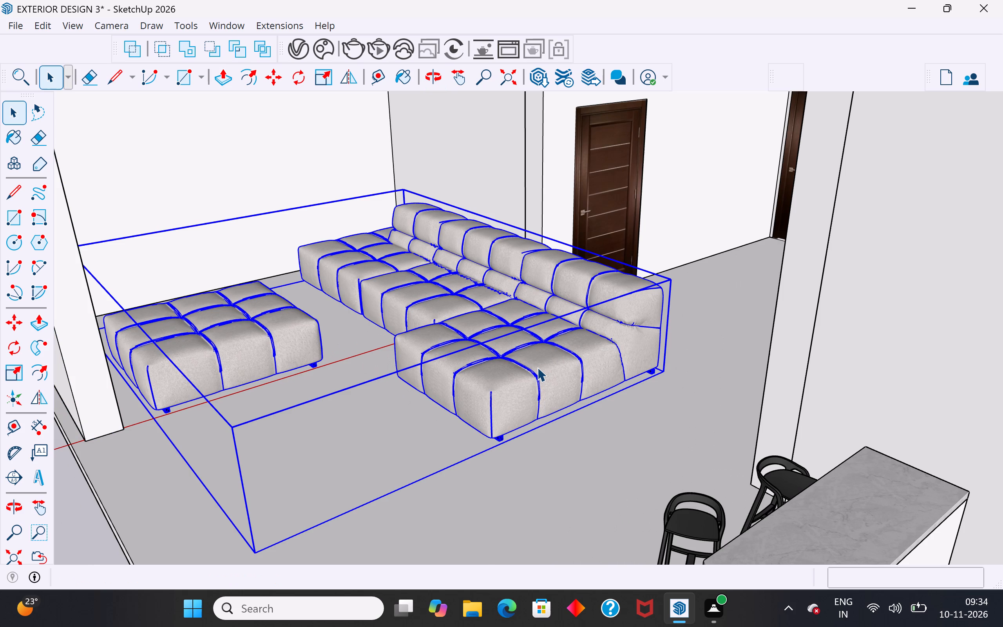
{"action": "key", "text": "s"}
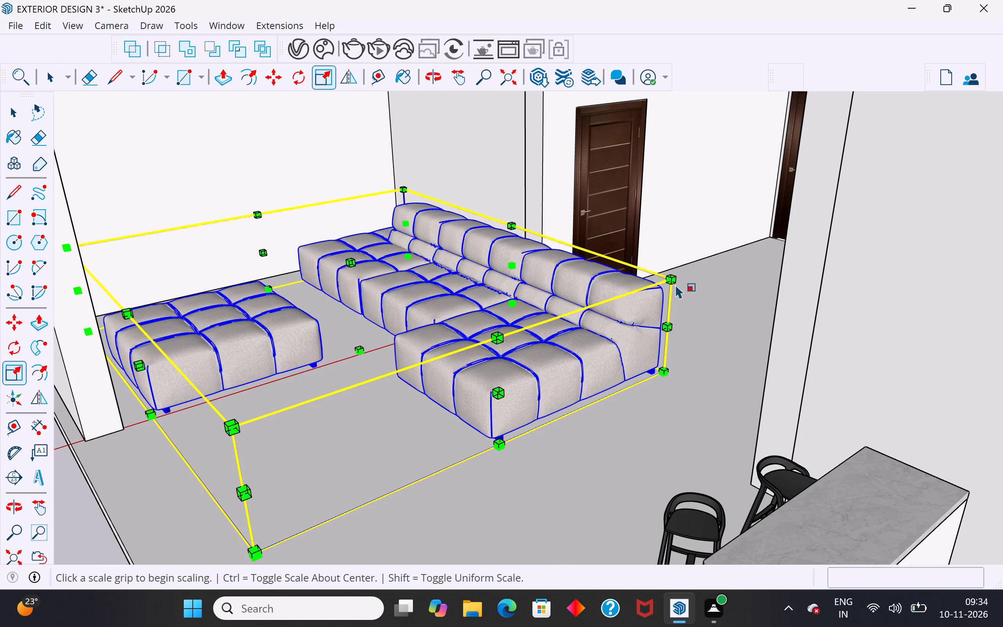
{"action": "left_click_drag", "start_coordinate": [670, 281], "coordinate": [602, 316], "text": "ctrl"}
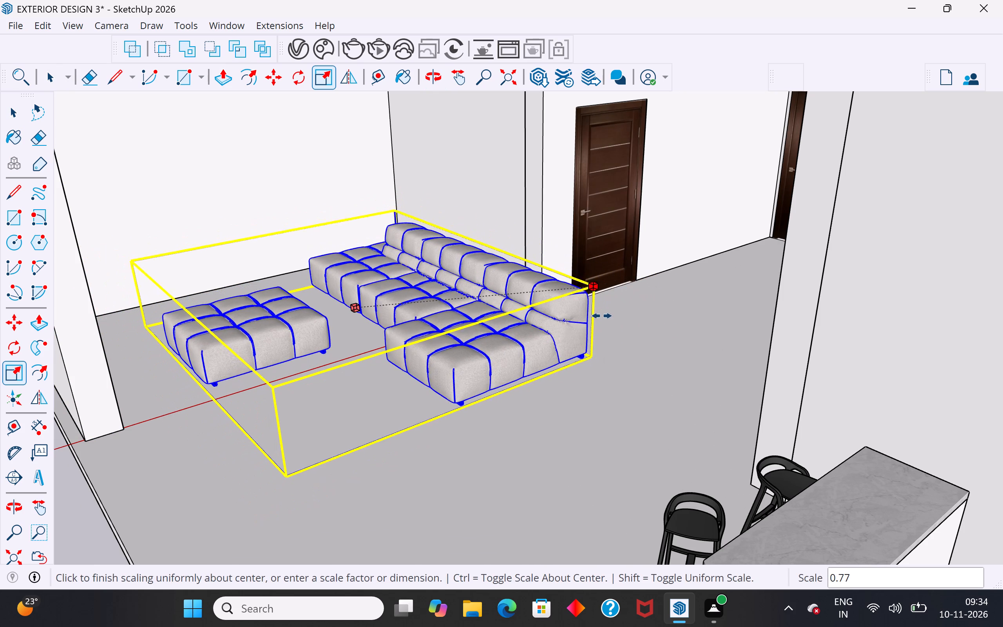
Complete the sofa set's uniform scaling about its center at about 0.77 and clear the selection.
{"action": "left_click_drag", "start_coordinate": [602, 316], "coordinate": [603, 317], "text": "ctrl"}
{"action": "left_click", "coordinate": [24, 109]}
{"action": "scroll", "coordinate": [500, 303], "scroll_direction": "down", "scroll_amount": 5}
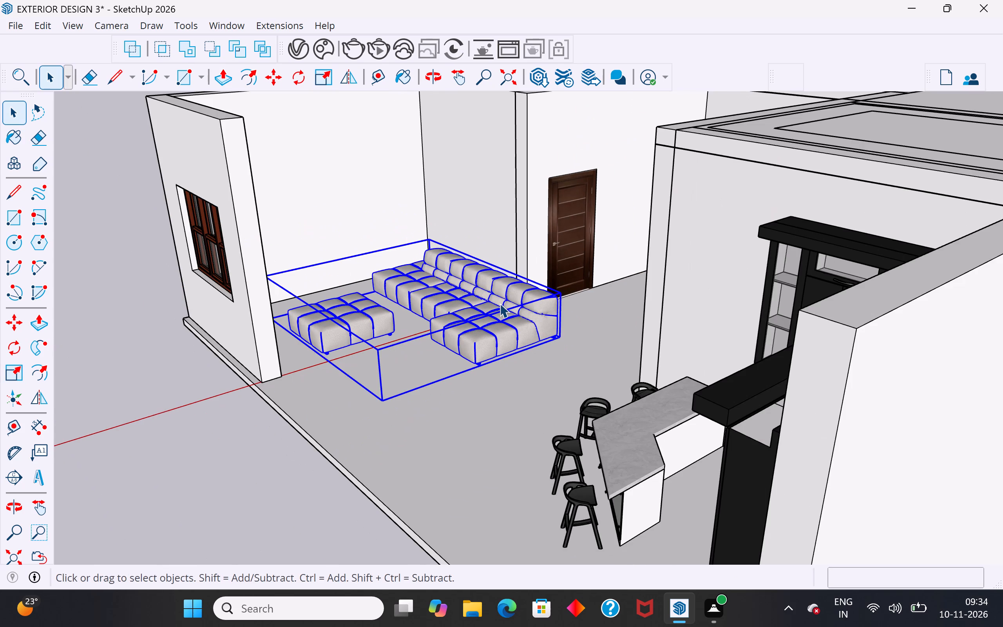
{"action": "left_click", "coordinate": [295, 457]}
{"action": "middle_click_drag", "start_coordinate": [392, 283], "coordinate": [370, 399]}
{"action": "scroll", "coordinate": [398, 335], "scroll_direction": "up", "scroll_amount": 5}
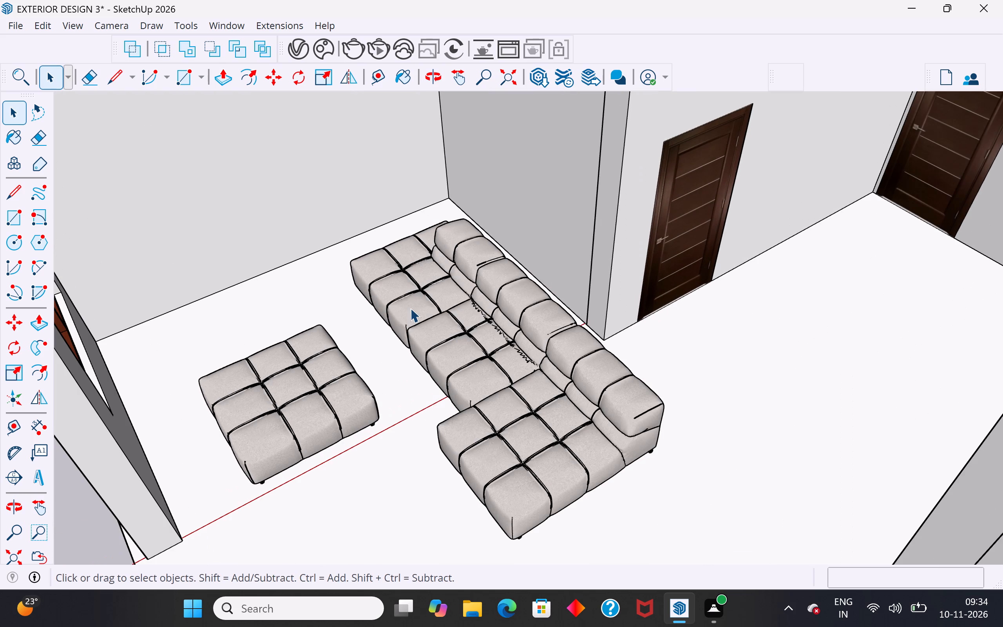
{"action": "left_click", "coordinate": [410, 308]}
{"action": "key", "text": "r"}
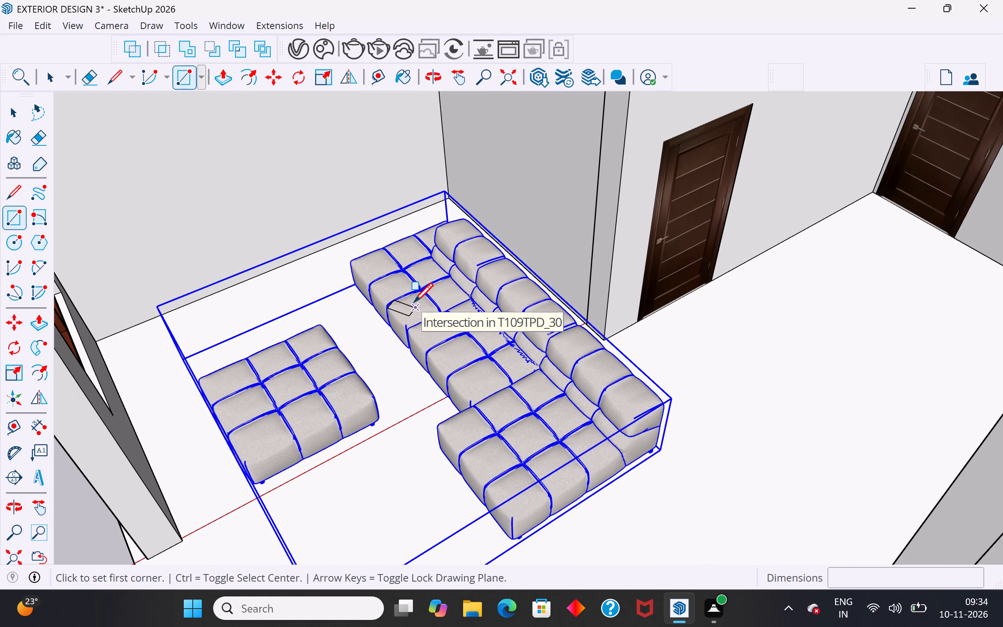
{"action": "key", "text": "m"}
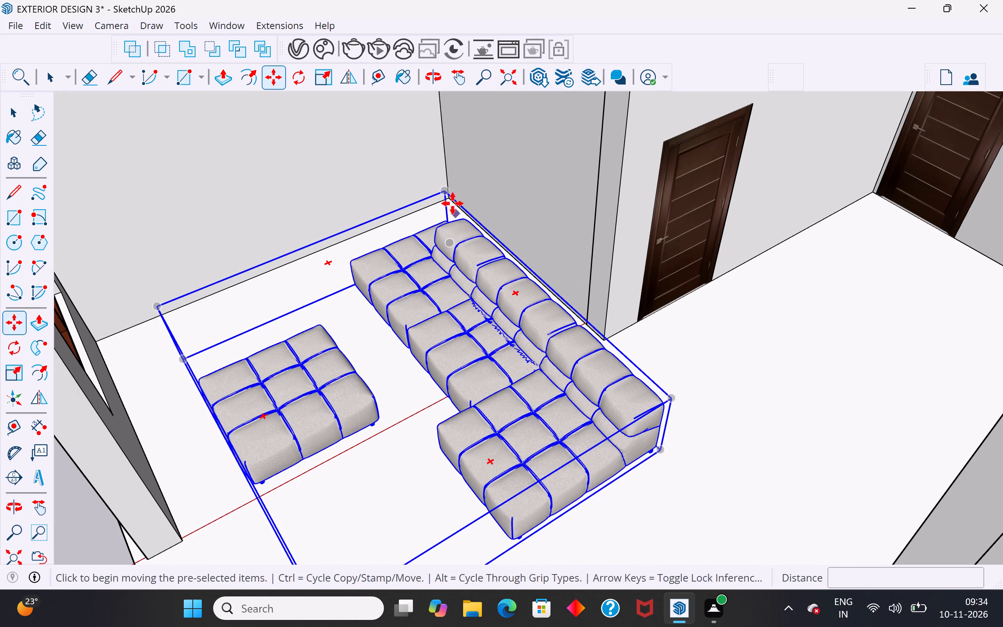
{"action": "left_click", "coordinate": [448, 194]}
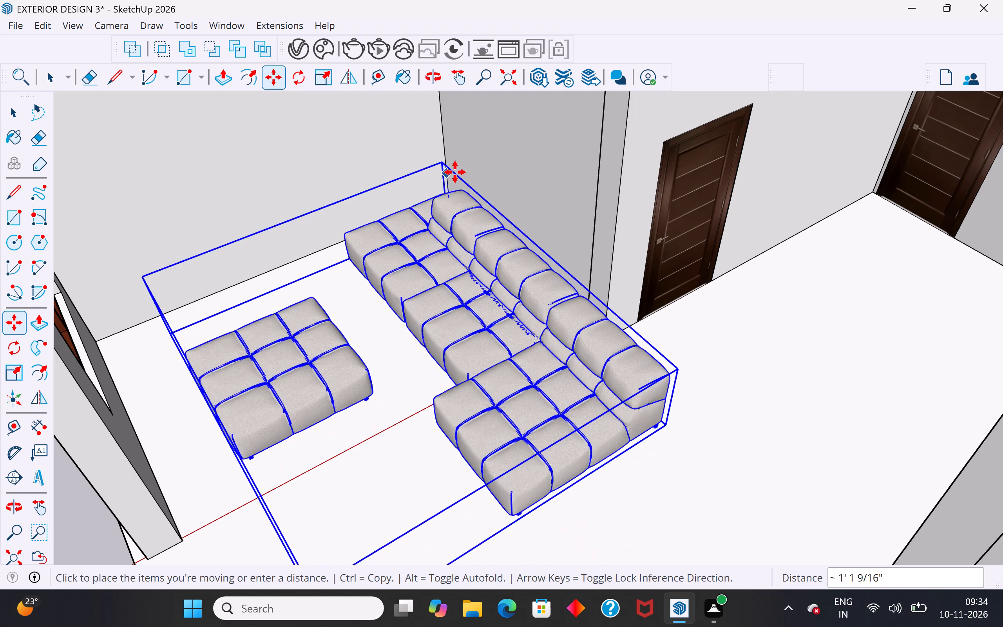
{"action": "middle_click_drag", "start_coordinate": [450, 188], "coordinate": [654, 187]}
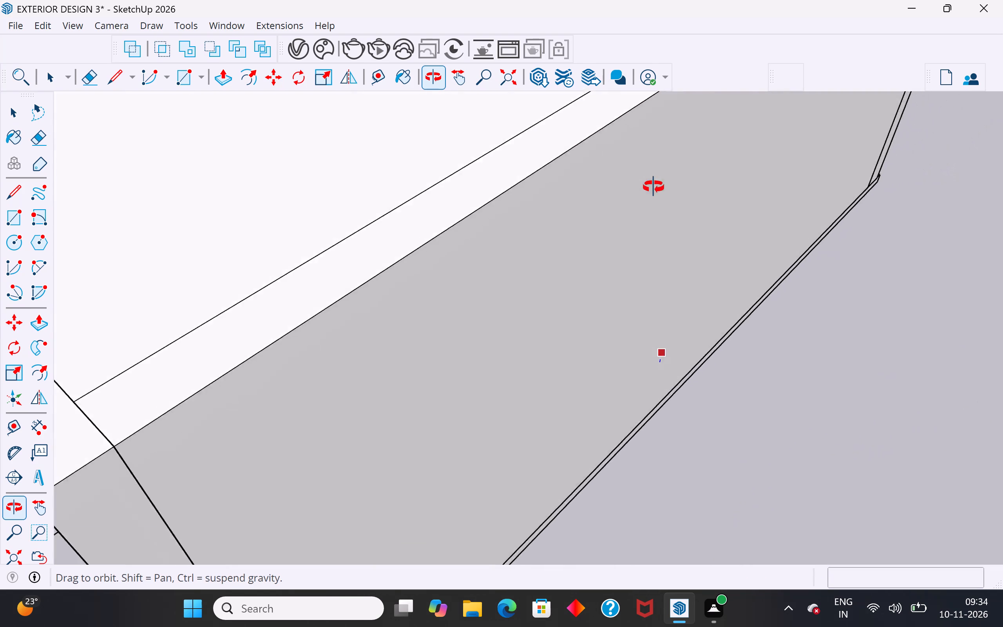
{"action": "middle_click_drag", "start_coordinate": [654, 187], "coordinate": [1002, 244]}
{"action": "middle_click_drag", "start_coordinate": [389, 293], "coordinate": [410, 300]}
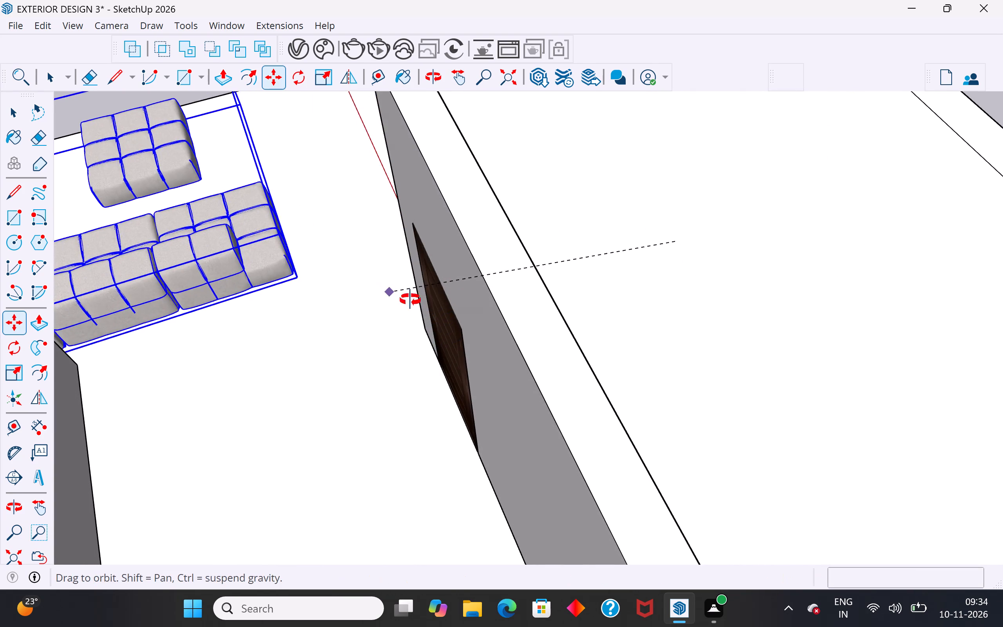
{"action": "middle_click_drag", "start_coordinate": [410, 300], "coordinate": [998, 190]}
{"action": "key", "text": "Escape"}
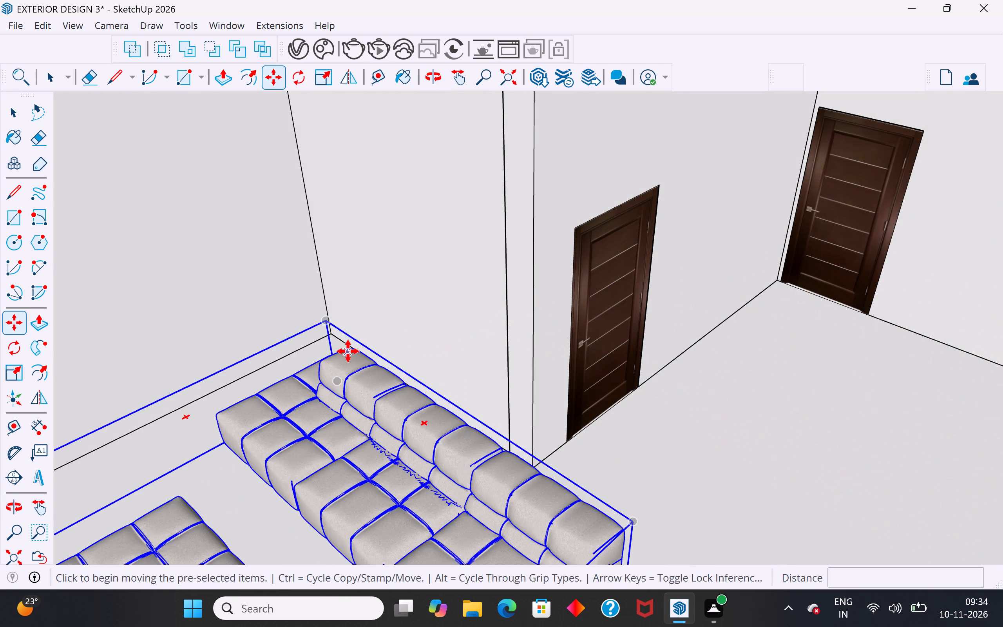
Move the sofa set about 3' 1" so its back corner sits in the corner between the side wall and the bathroom wall.
{"action": "middle_click_drag", "start_coordinate": [351, 318], "coordinate": [604, 309]}
{"action": "middle_click_drag", "start_coordinate": [505, 301], "coordinate": [489, 414]}
{"action": "scroll", "coordinate": [463, 471], "scroll_direction": "up", "scroll_amount": 1}
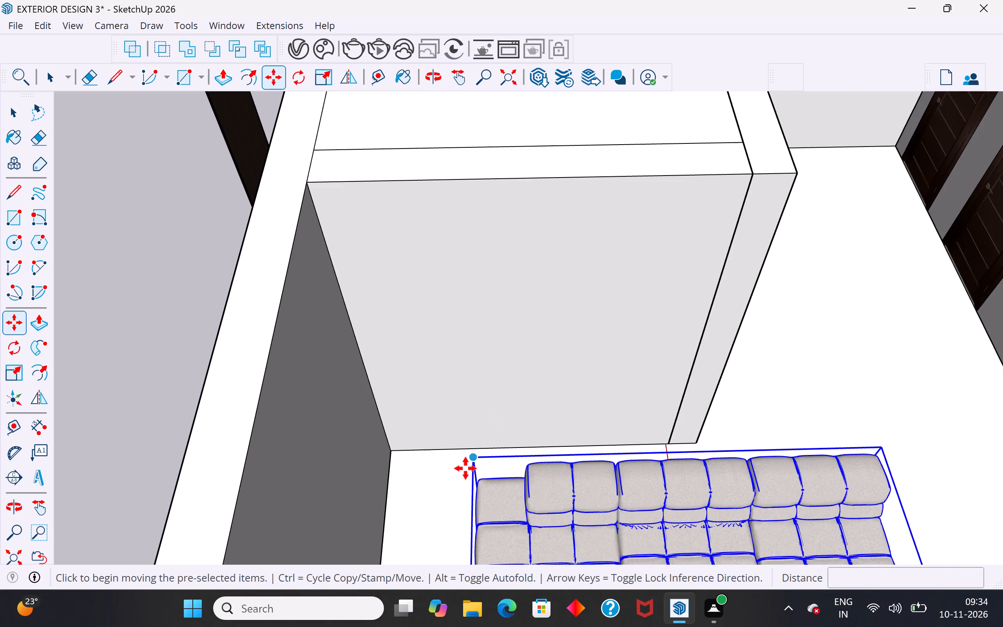
{"action": "scroll", "coordinate": [465, 468], "scroll_direction": "up", "scroll_amount": 3}
{"action": "left_click", "coordinate": [477, 449]}
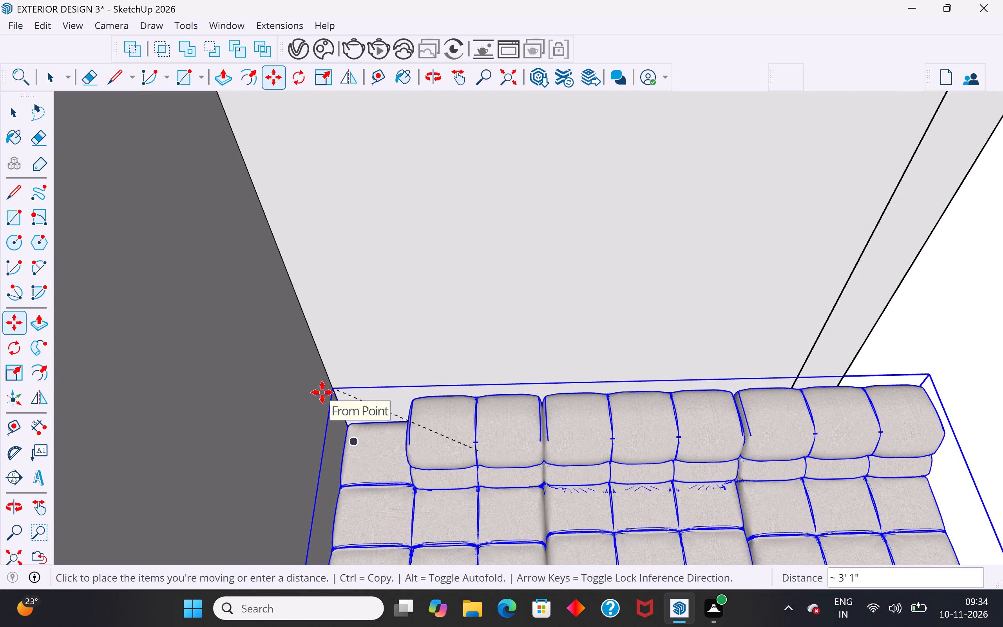
{"action": "left_click", "coordinate": [322, 392]}
{"action": "left_click", "coordinate": [15, 105]}
{"action": "scroll", "coordinate": [558, 380], "scroll_direction": "down", "scroll_amount": 7}
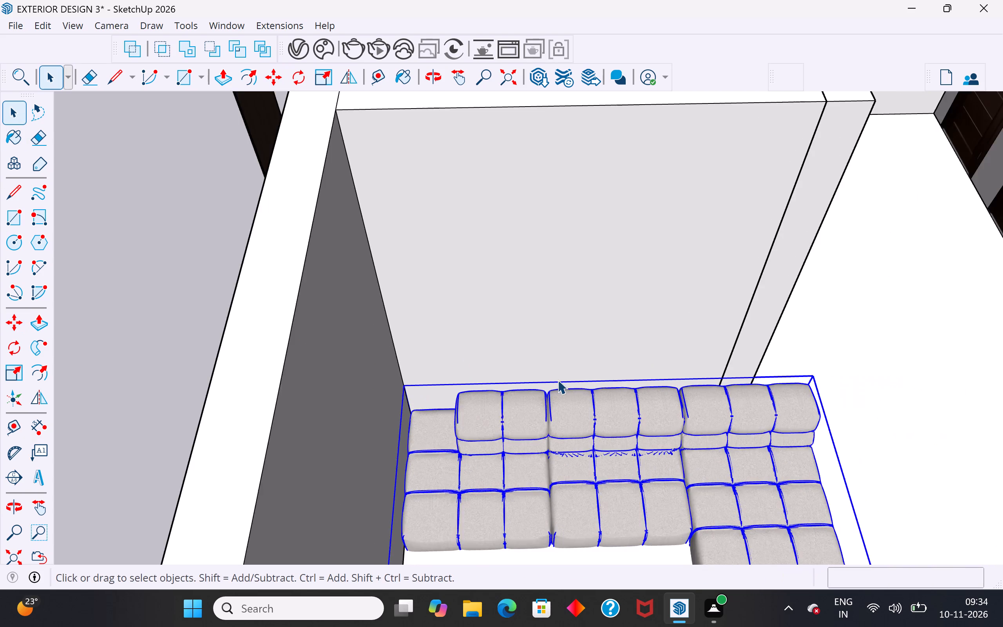
{"action": "scroll", "coordinate": [558, 380], "scroll_direction": "down", "scroll_amount": 6}
{"action": "middle_click_drag", "start_coordinate": [637, 400], "coordinate": [315, 384]}
{"action": "left_click", "coordinate": [346, 195]}
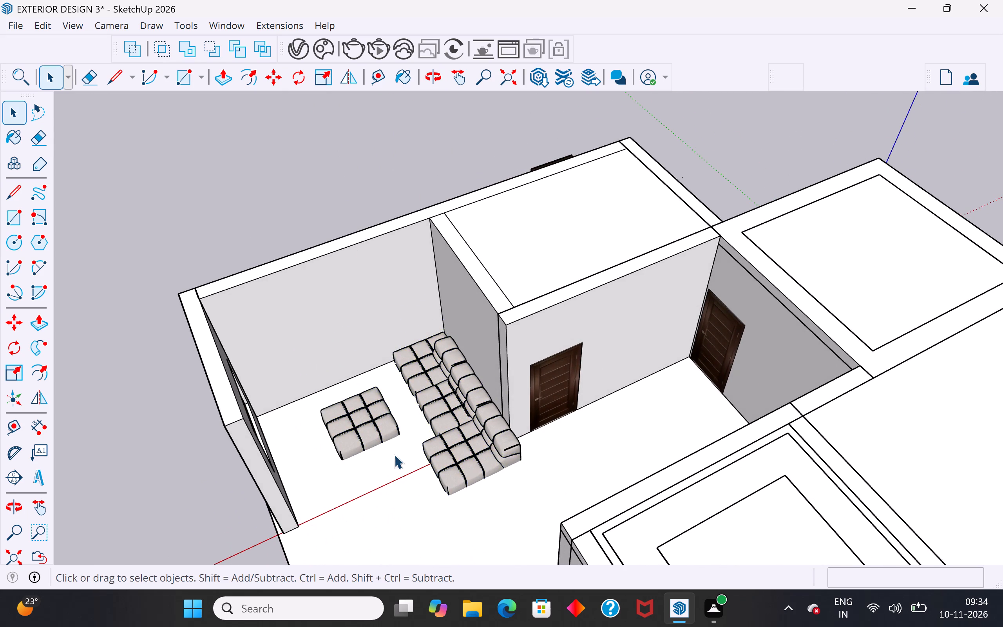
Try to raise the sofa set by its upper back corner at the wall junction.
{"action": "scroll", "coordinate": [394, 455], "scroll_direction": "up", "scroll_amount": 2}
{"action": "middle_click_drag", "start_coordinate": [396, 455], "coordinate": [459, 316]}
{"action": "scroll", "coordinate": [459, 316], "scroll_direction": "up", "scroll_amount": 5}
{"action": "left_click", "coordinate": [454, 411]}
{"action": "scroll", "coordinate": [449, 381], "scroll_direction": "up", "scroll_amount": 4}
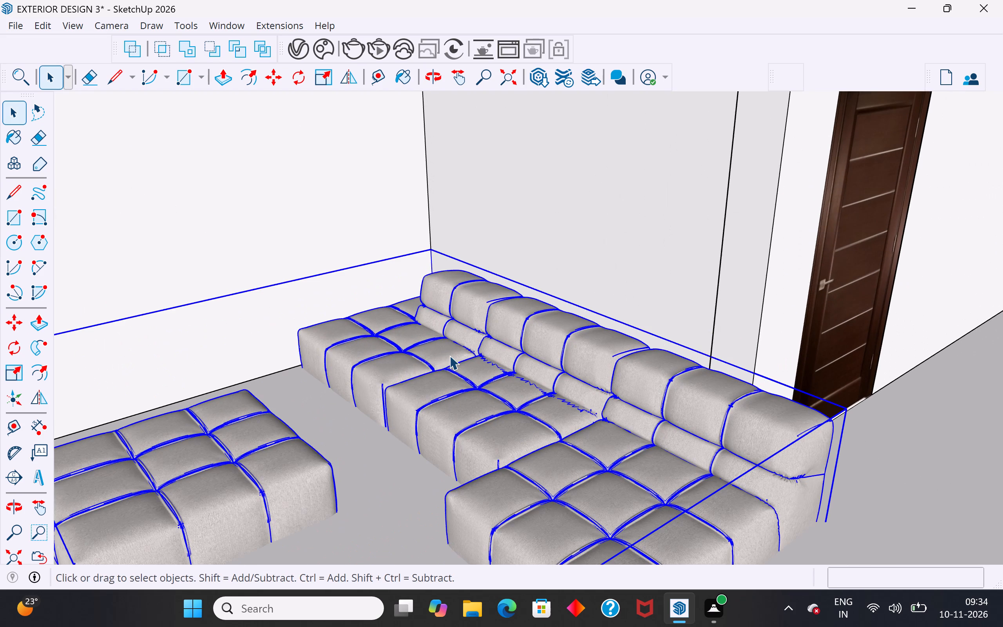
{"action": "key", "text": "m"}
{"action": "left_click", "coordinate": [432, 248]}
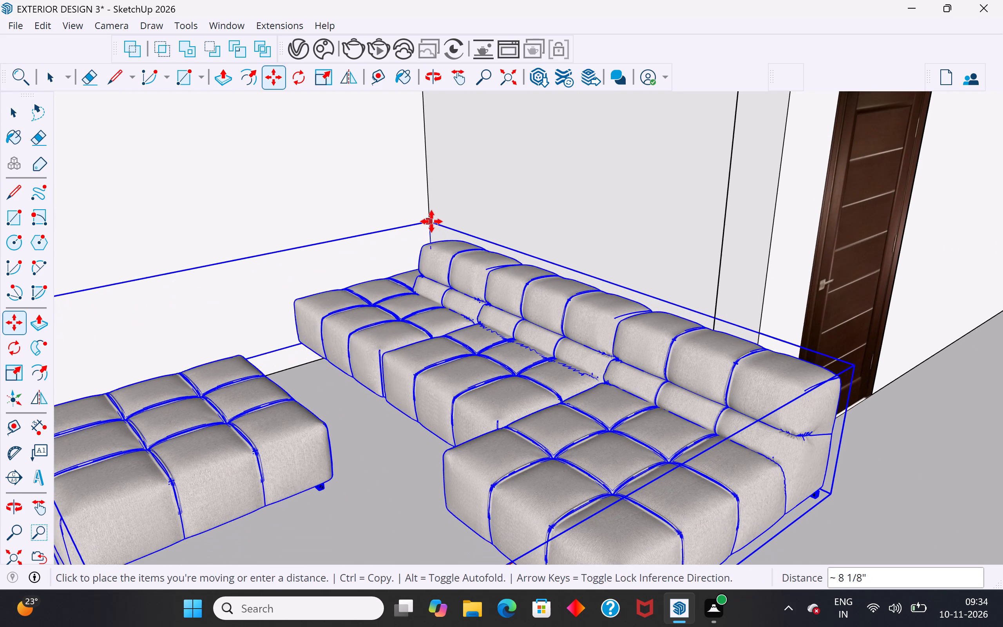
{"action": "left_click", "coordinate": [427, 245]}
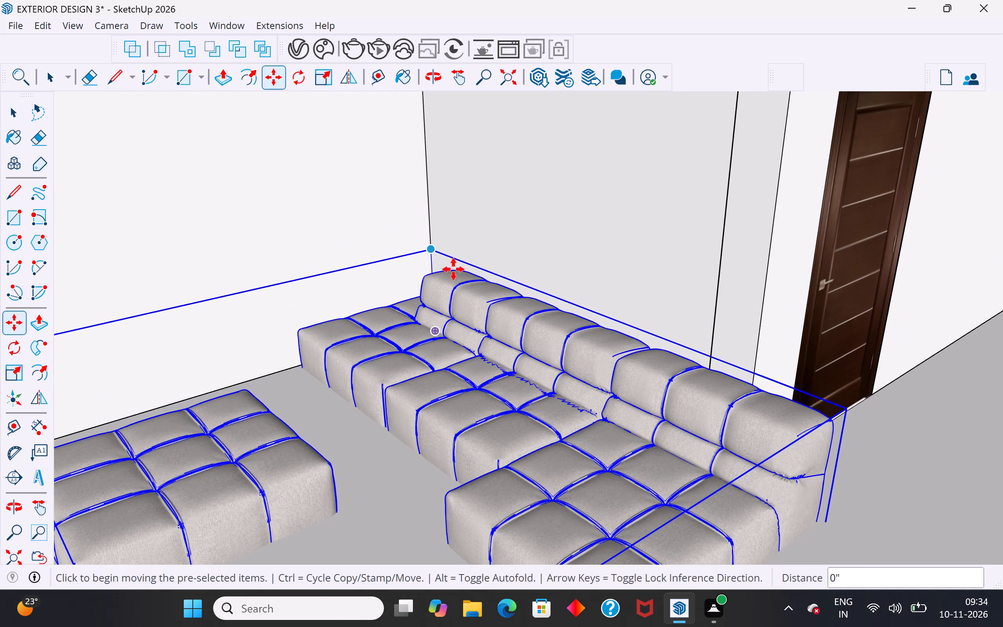
Raise the sofa set about 2 3/16" so its feet rest on the floor, and clear the selection.
{"action": "scroll", "coordinate": [477, 280], "scroll_direction": "down", "scroll_amount": 10}
{"action": "middle_click_drag", "start_coordinate": [481, 281], "coordinate": [500, 249]}
{"action": "middle_click_drag", "start_coordinate": [440, 424], "coordinate": [451, 411]}
{"action": "scroll", "coordinate": [462, 379], "scroll_direction": "up", "scroll_amount": 5}
{"action": "left_click", "coordinate": [458, 389]}
{"action": "left_click", "coordinate": [458, 379]}
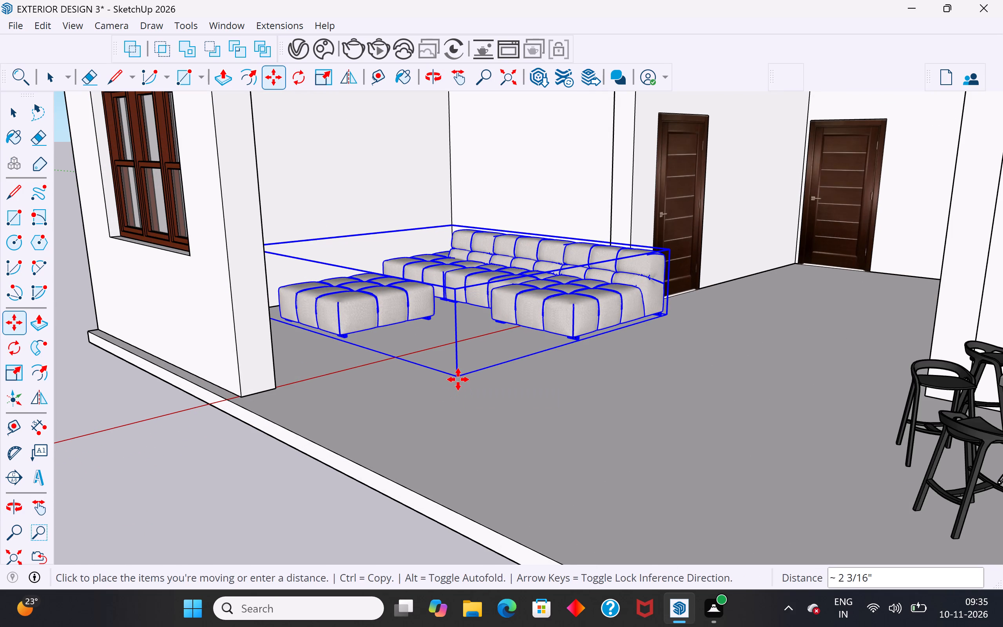
{"action": "left_click", "coordinate": [16, 114]}
{"action": "left_click", "coordinate": [171, 414]}
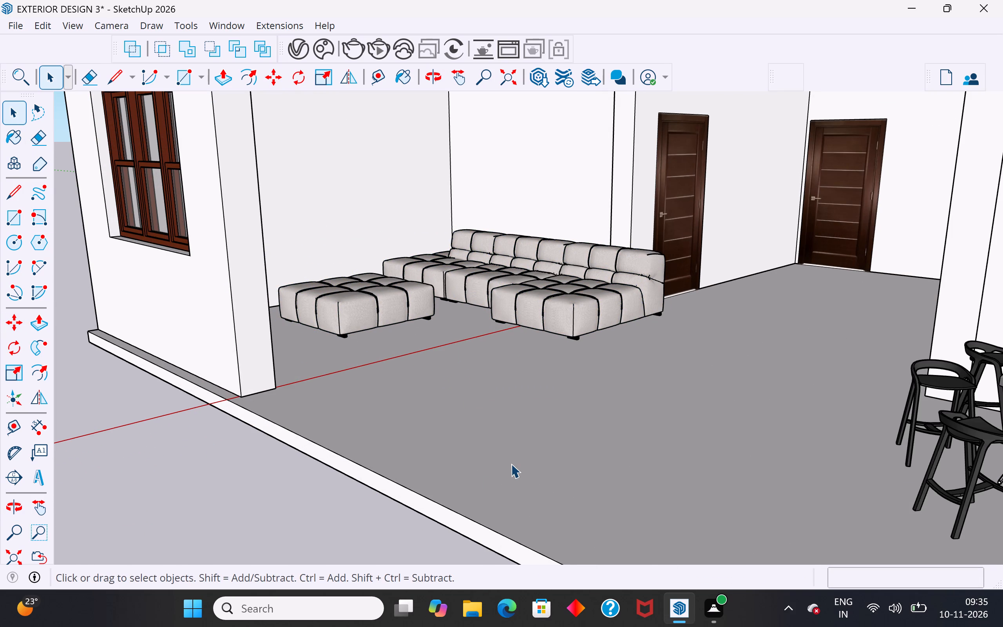
Examine the house's open front side and the floor slab between the copied window wall and the kitchen.
{"action": "scroll", "coordinate": [205, 369], "scroll_direction": "down", "scroll_amount": 9}
{"action": "middle_click_drag", "start_coordinate": [206, 370], "coordinate": [357, 393]}
{"action": "scroll", "coordinate": [552, 406], "scroll_direction": "down", "scroll_amount": 5}
{"action": "middle_click_drag", "start_coordinate": [600, 488], "coordinate": [633, 518]}
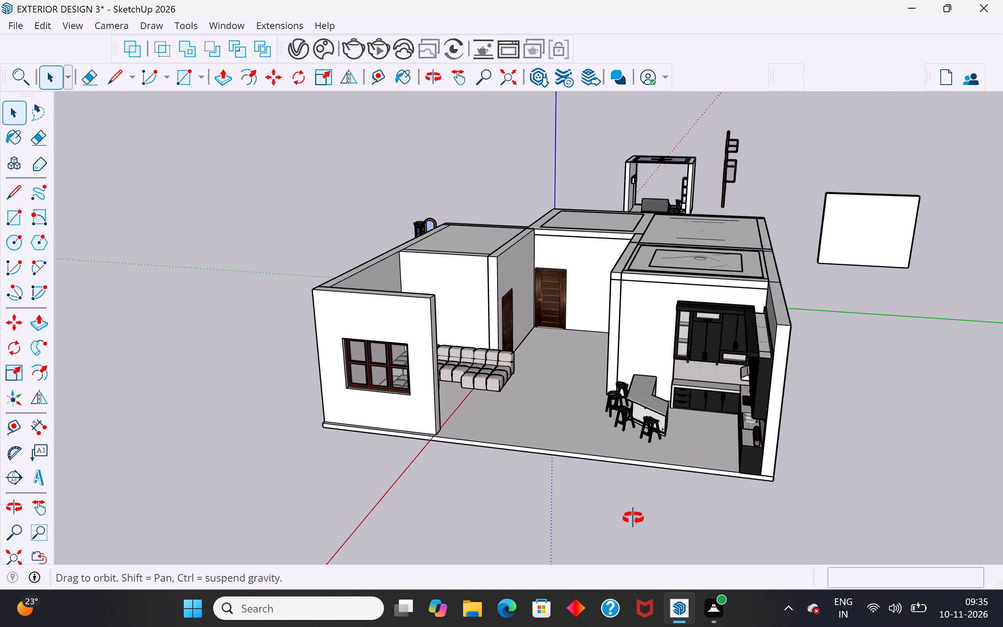
{"action": "middle_click_drag", "start_coordinate": [633, 518], "coordinate": [676, 542]}
{"action": "scroll", "coordinate": [605, 175], "scroll_direction": "down", "scroll_amount": 4}
{"action": "middle_click_drag", "start_coordinate": [597, 274], "coordinate": [665, 411]}
{"action": "scroll", "coordinate": [728, 457], "scroll_direction": "up", "scroll_amount": 10}
{"action": "middle_click_drag", "start_coordinate": [737, 395], "coordinate": [786, 297]}
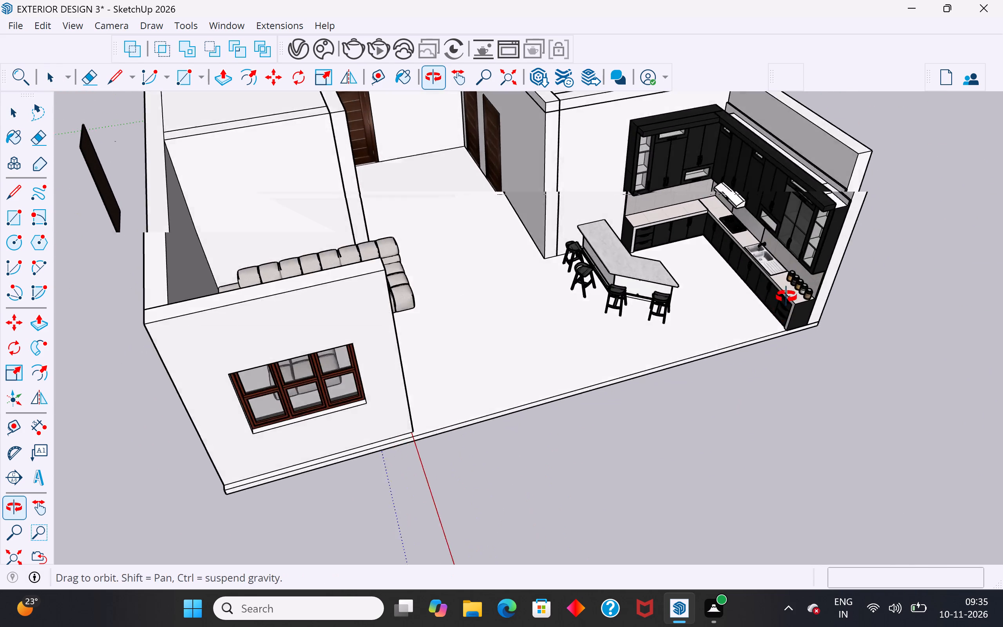
{"action": "middle_click_drag", "start_coordinate": [786, 297], "coordinate": [788, 252]}
{"action": "scroll", "coordinate": [746, 308], "scroll_direction": "up", "scroll_amount": 1}
{"action": "scroll", "coordinate": [560, 368], "scroll_direction": "up", "scroll_amount": 4}
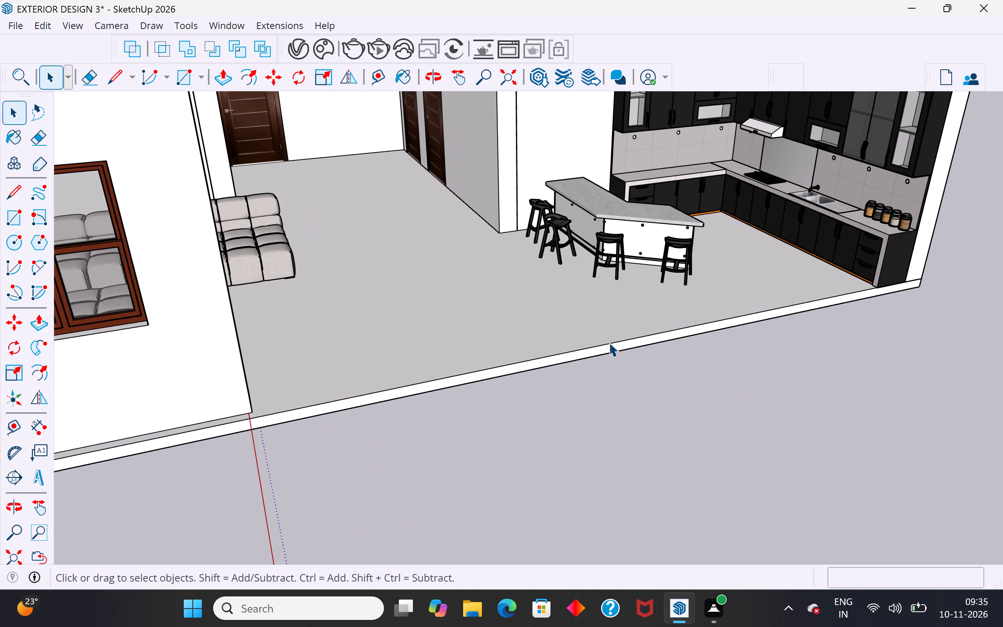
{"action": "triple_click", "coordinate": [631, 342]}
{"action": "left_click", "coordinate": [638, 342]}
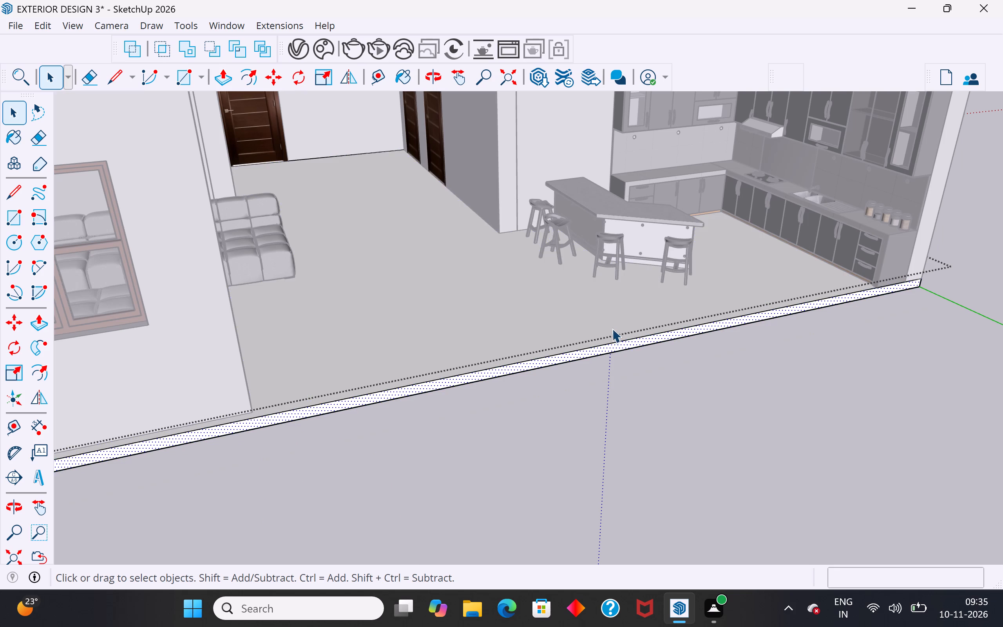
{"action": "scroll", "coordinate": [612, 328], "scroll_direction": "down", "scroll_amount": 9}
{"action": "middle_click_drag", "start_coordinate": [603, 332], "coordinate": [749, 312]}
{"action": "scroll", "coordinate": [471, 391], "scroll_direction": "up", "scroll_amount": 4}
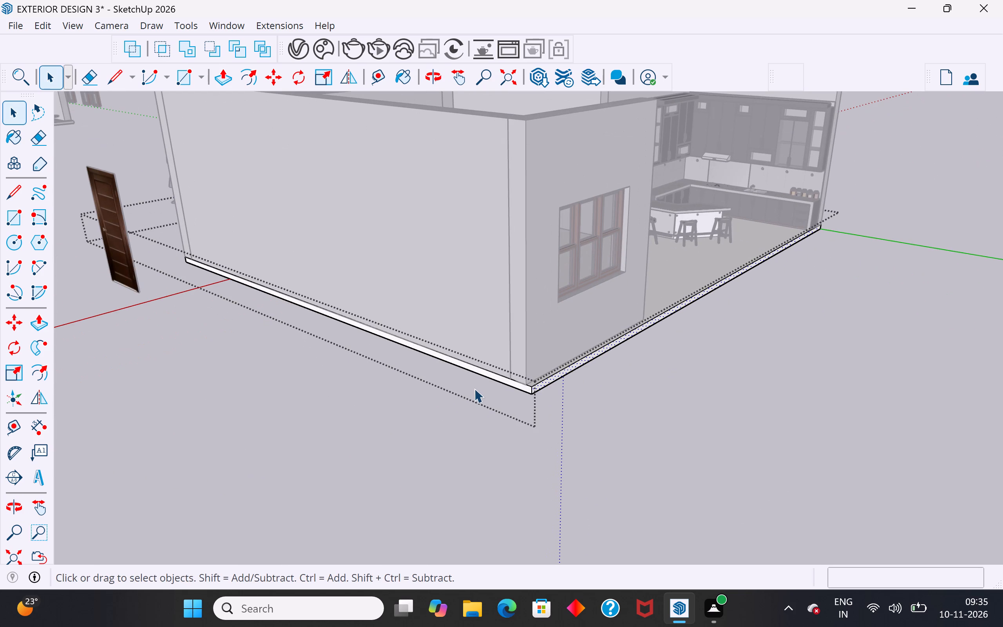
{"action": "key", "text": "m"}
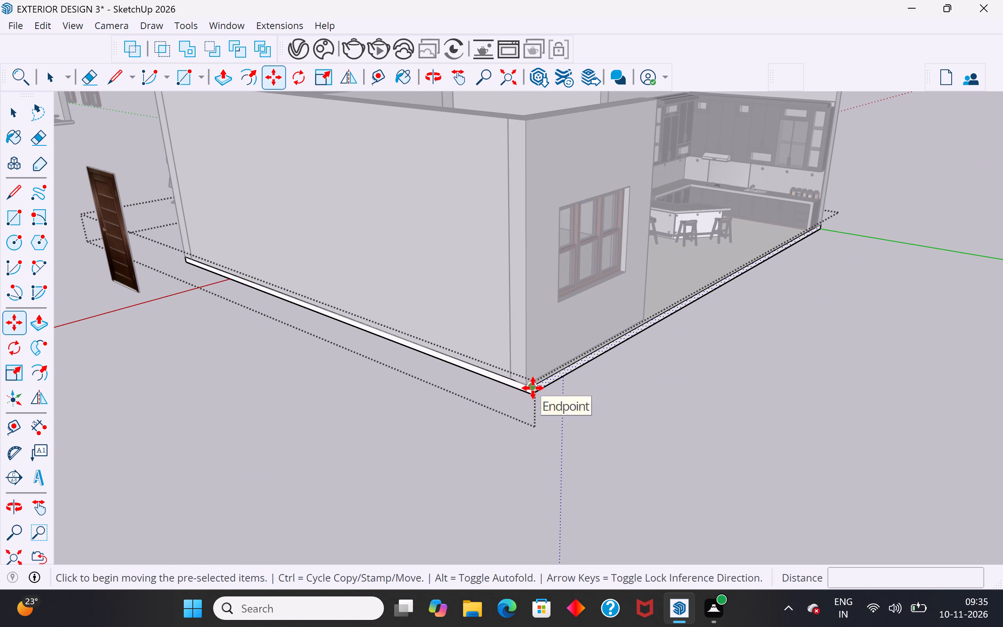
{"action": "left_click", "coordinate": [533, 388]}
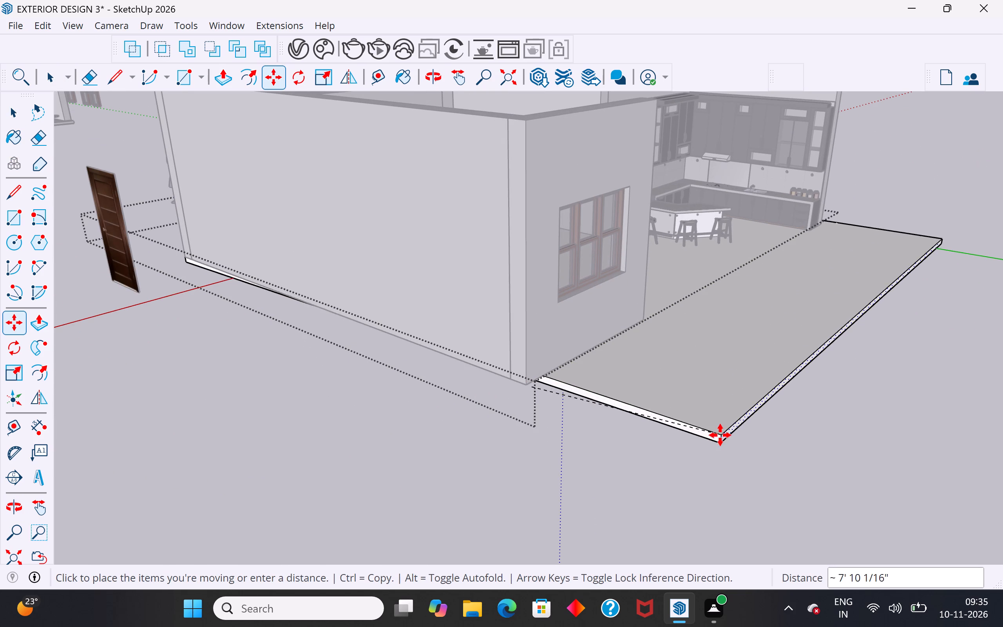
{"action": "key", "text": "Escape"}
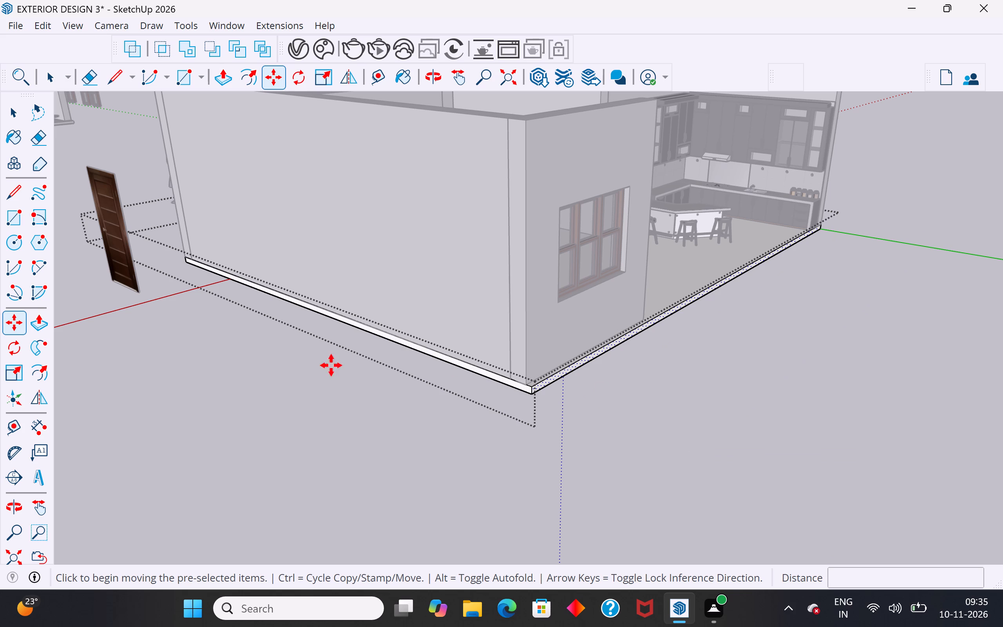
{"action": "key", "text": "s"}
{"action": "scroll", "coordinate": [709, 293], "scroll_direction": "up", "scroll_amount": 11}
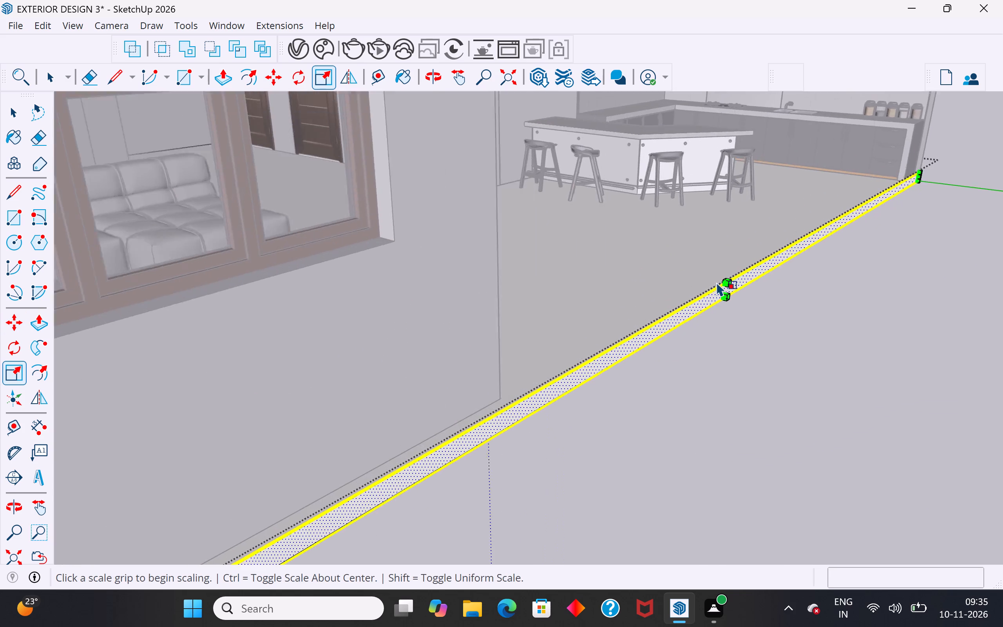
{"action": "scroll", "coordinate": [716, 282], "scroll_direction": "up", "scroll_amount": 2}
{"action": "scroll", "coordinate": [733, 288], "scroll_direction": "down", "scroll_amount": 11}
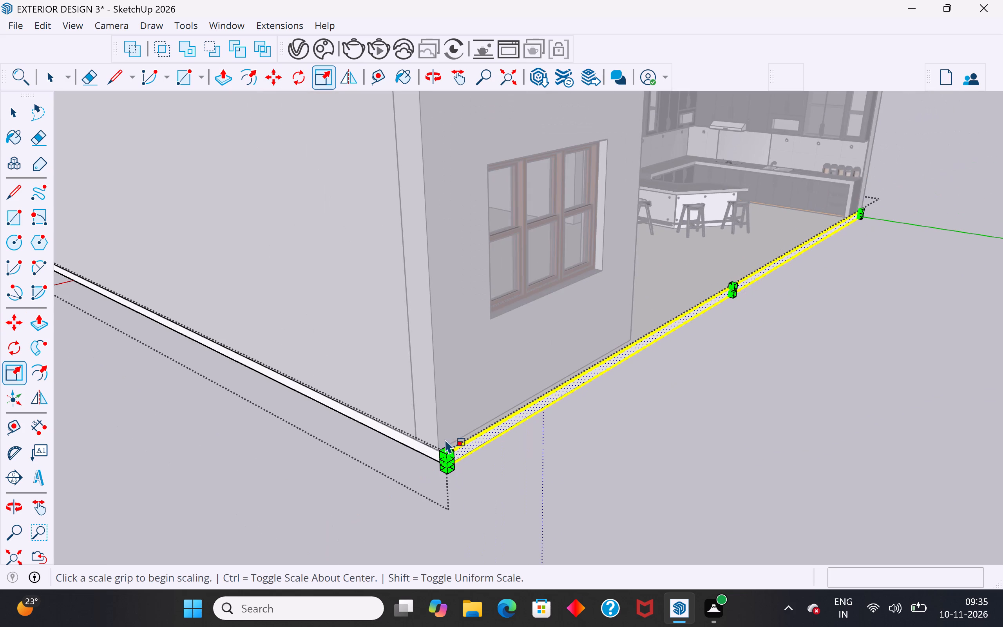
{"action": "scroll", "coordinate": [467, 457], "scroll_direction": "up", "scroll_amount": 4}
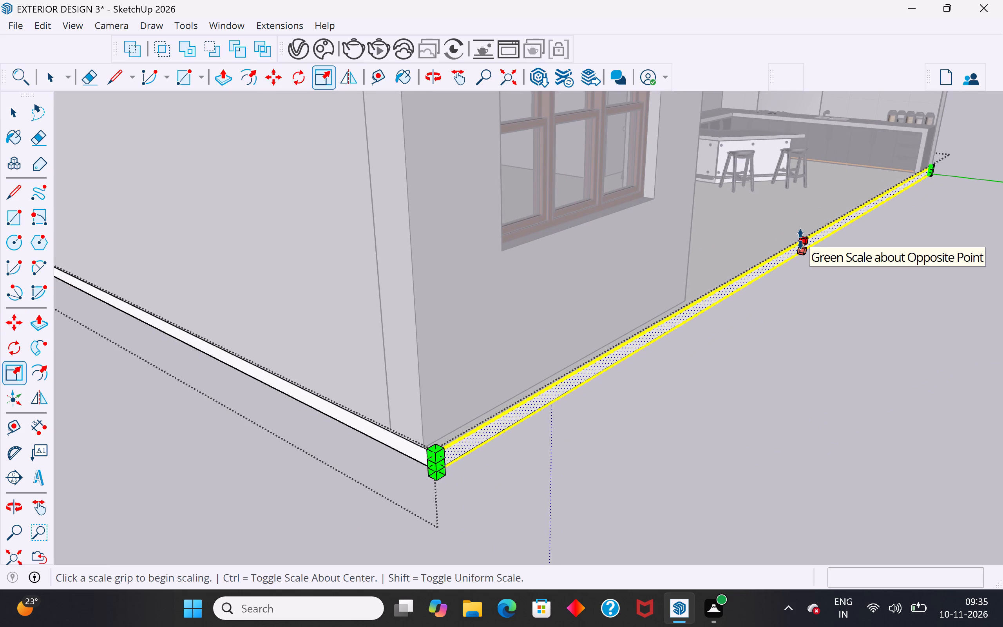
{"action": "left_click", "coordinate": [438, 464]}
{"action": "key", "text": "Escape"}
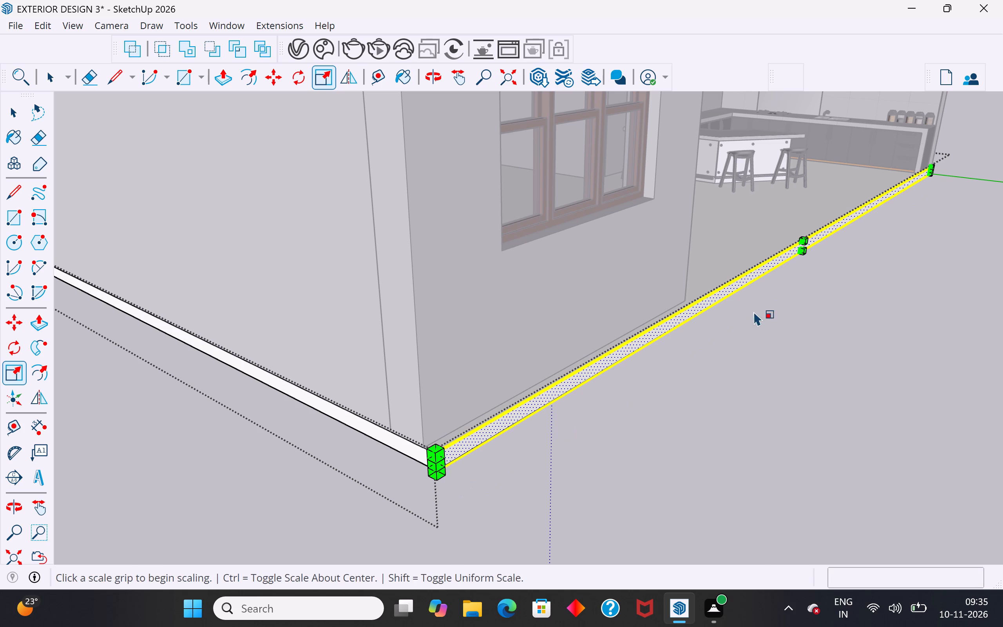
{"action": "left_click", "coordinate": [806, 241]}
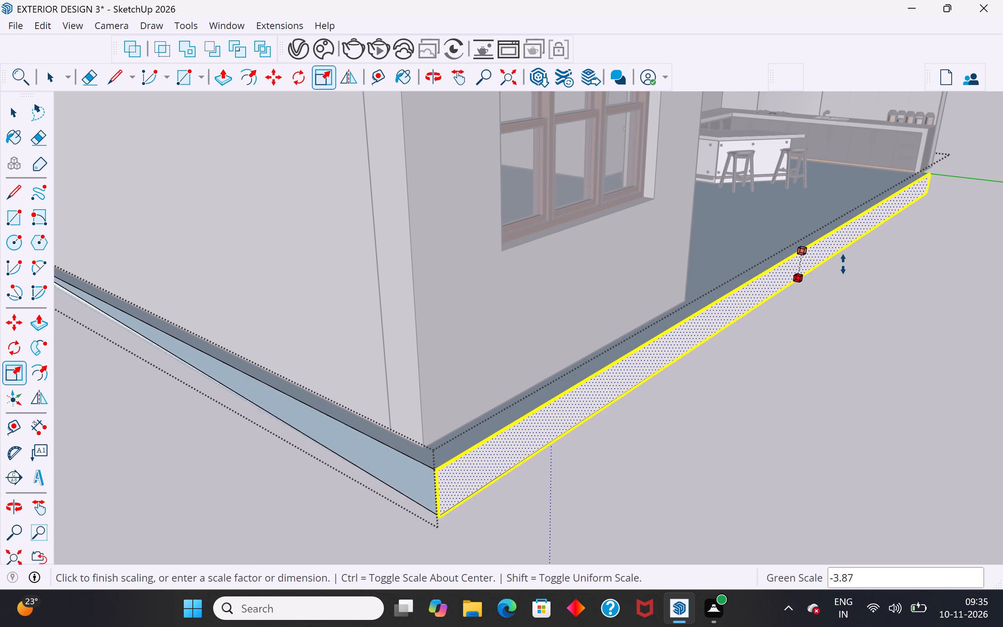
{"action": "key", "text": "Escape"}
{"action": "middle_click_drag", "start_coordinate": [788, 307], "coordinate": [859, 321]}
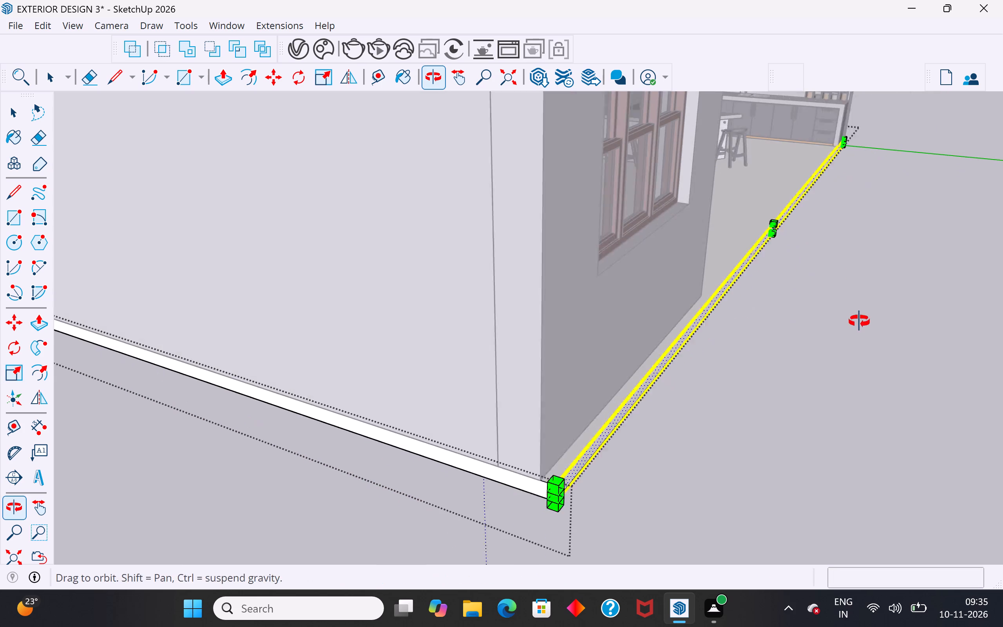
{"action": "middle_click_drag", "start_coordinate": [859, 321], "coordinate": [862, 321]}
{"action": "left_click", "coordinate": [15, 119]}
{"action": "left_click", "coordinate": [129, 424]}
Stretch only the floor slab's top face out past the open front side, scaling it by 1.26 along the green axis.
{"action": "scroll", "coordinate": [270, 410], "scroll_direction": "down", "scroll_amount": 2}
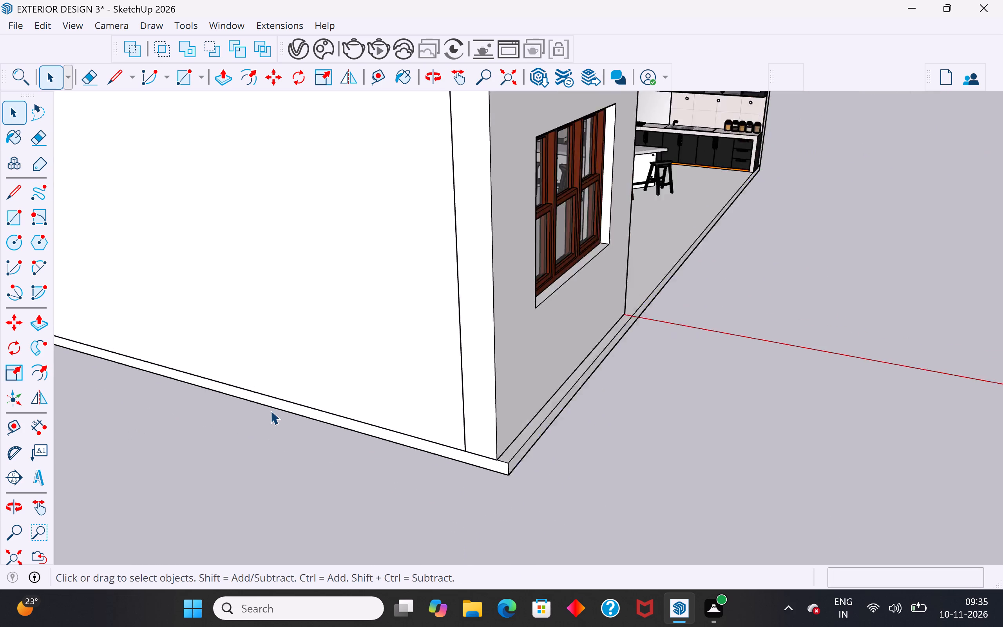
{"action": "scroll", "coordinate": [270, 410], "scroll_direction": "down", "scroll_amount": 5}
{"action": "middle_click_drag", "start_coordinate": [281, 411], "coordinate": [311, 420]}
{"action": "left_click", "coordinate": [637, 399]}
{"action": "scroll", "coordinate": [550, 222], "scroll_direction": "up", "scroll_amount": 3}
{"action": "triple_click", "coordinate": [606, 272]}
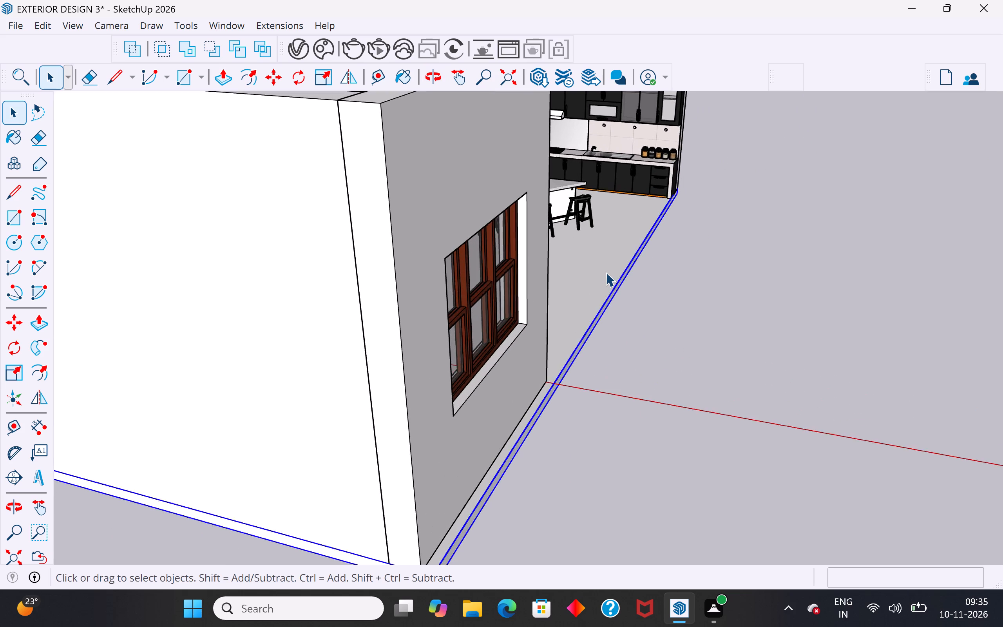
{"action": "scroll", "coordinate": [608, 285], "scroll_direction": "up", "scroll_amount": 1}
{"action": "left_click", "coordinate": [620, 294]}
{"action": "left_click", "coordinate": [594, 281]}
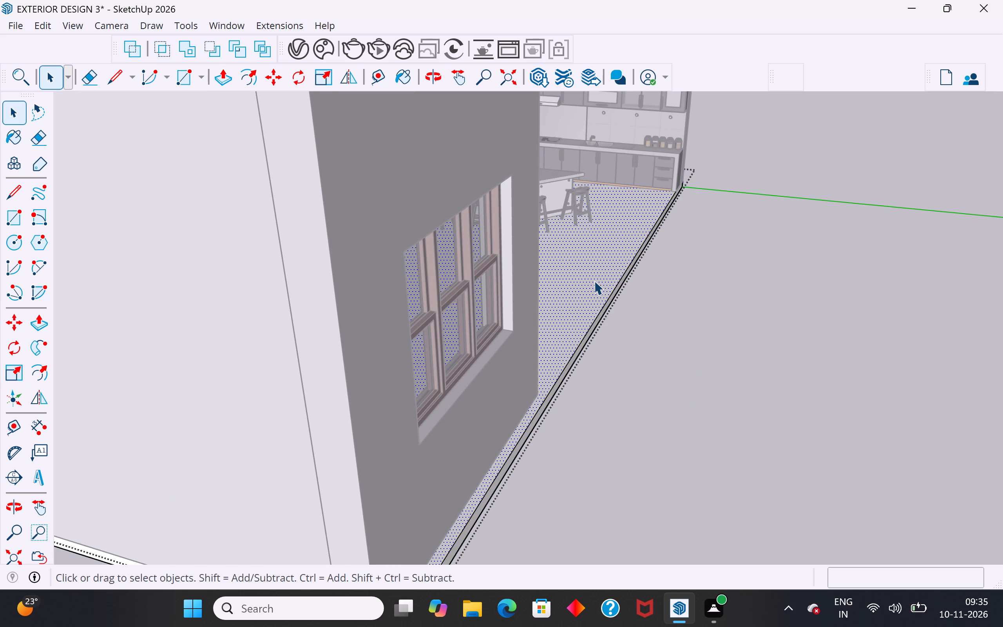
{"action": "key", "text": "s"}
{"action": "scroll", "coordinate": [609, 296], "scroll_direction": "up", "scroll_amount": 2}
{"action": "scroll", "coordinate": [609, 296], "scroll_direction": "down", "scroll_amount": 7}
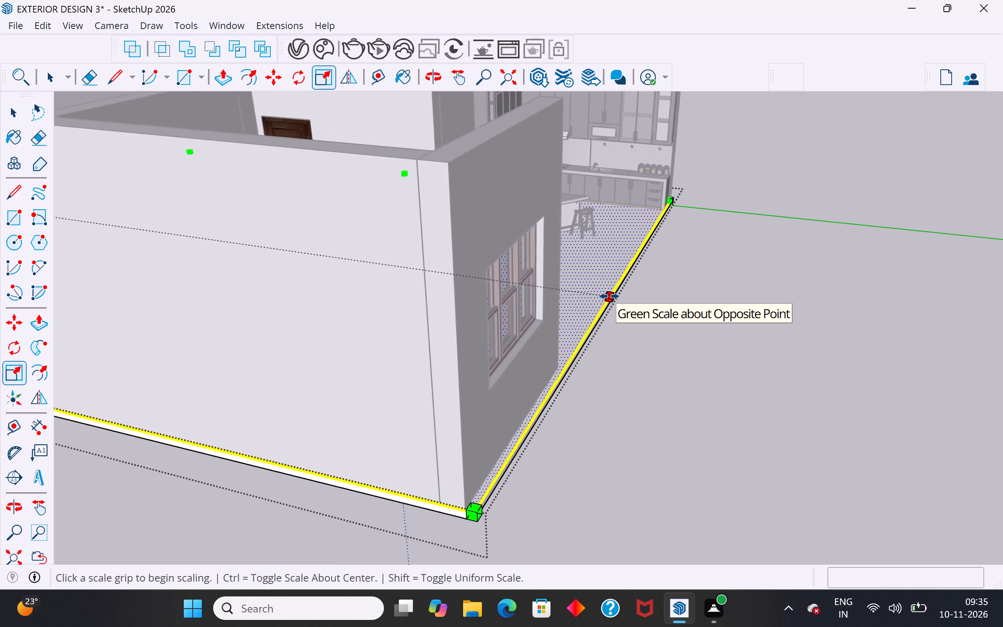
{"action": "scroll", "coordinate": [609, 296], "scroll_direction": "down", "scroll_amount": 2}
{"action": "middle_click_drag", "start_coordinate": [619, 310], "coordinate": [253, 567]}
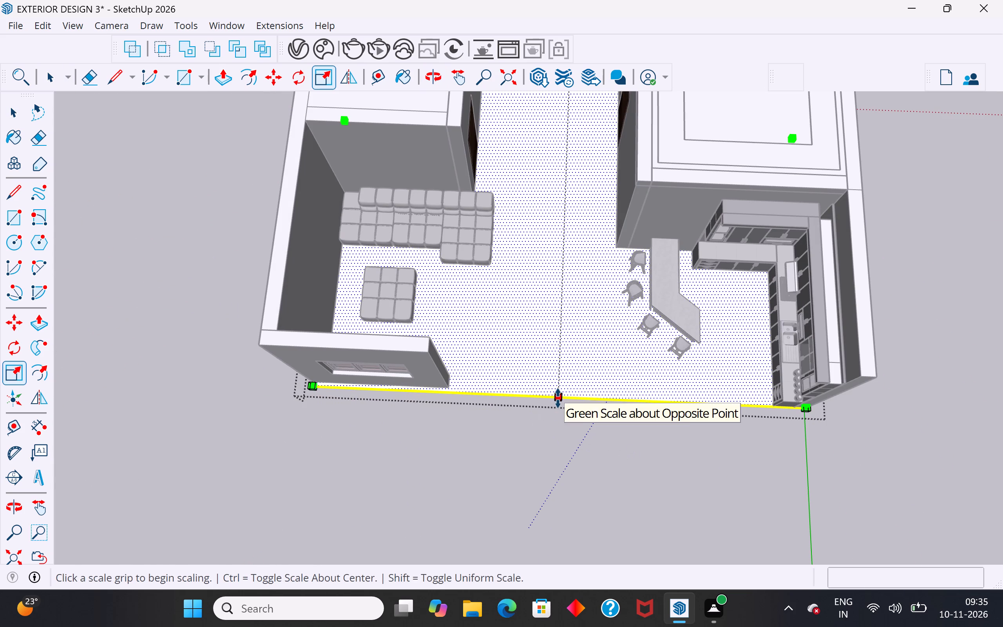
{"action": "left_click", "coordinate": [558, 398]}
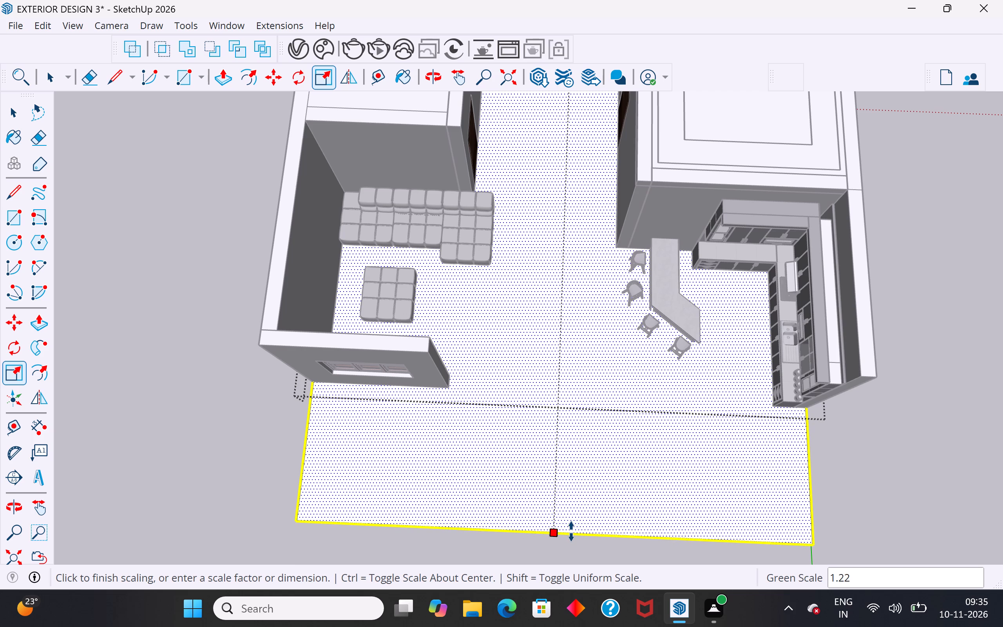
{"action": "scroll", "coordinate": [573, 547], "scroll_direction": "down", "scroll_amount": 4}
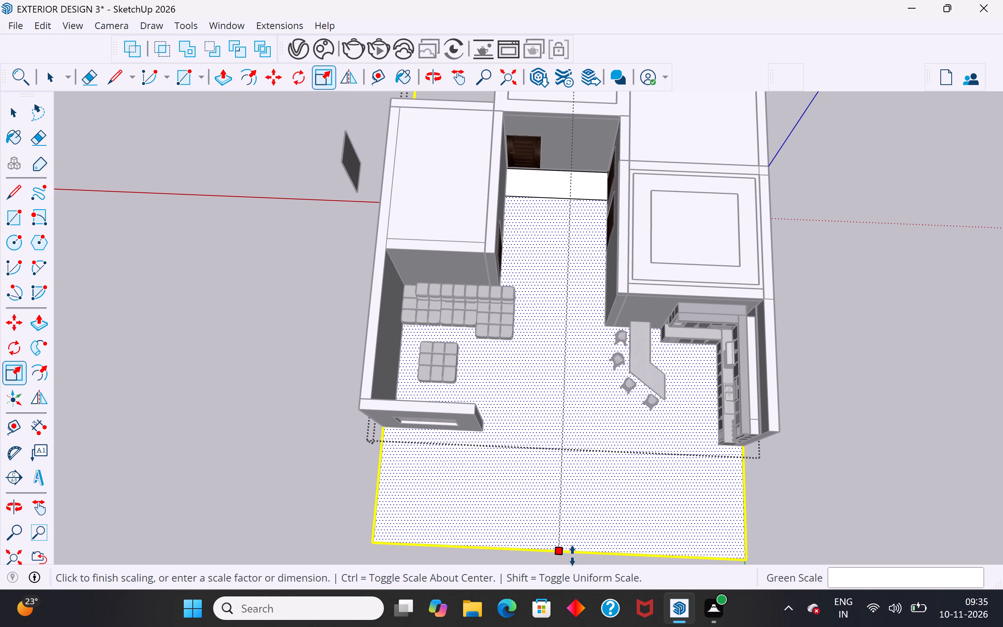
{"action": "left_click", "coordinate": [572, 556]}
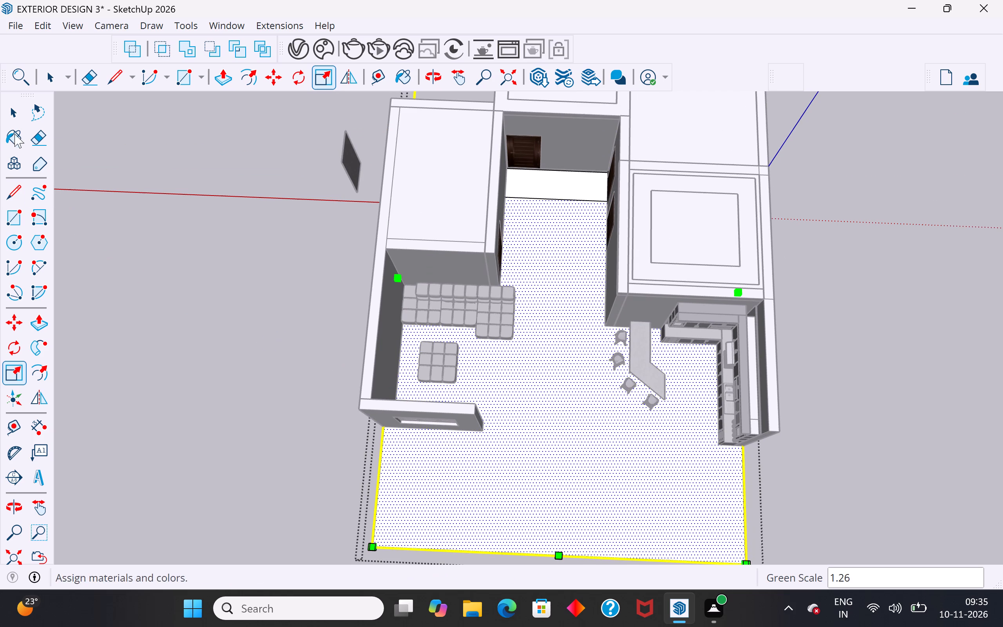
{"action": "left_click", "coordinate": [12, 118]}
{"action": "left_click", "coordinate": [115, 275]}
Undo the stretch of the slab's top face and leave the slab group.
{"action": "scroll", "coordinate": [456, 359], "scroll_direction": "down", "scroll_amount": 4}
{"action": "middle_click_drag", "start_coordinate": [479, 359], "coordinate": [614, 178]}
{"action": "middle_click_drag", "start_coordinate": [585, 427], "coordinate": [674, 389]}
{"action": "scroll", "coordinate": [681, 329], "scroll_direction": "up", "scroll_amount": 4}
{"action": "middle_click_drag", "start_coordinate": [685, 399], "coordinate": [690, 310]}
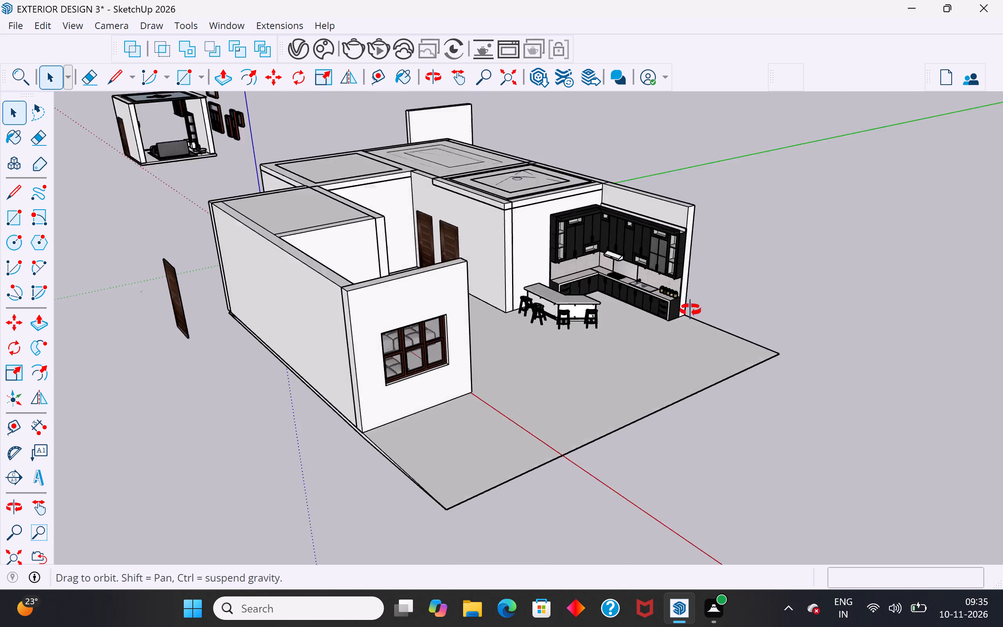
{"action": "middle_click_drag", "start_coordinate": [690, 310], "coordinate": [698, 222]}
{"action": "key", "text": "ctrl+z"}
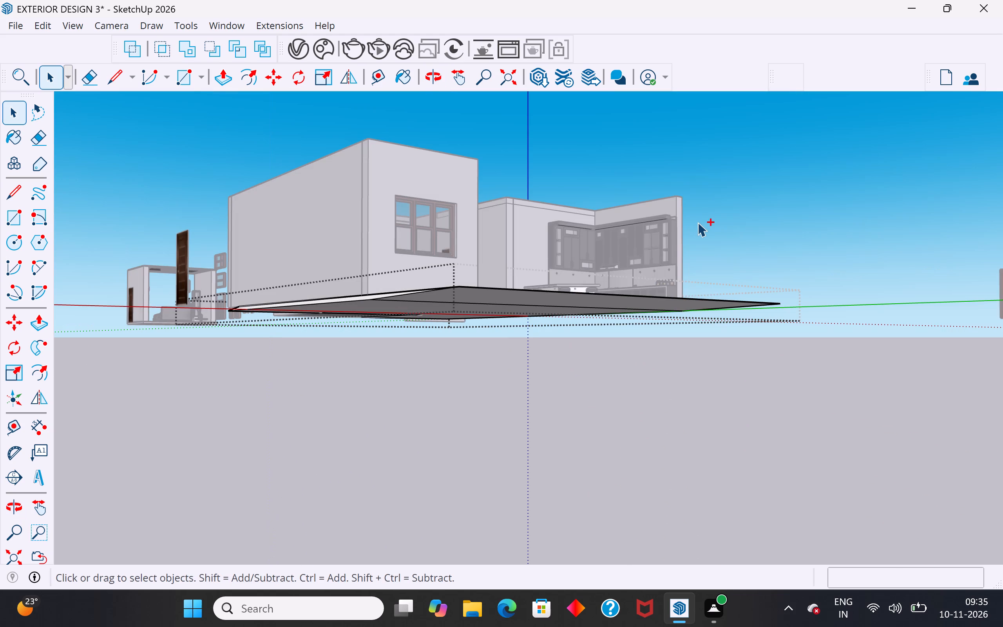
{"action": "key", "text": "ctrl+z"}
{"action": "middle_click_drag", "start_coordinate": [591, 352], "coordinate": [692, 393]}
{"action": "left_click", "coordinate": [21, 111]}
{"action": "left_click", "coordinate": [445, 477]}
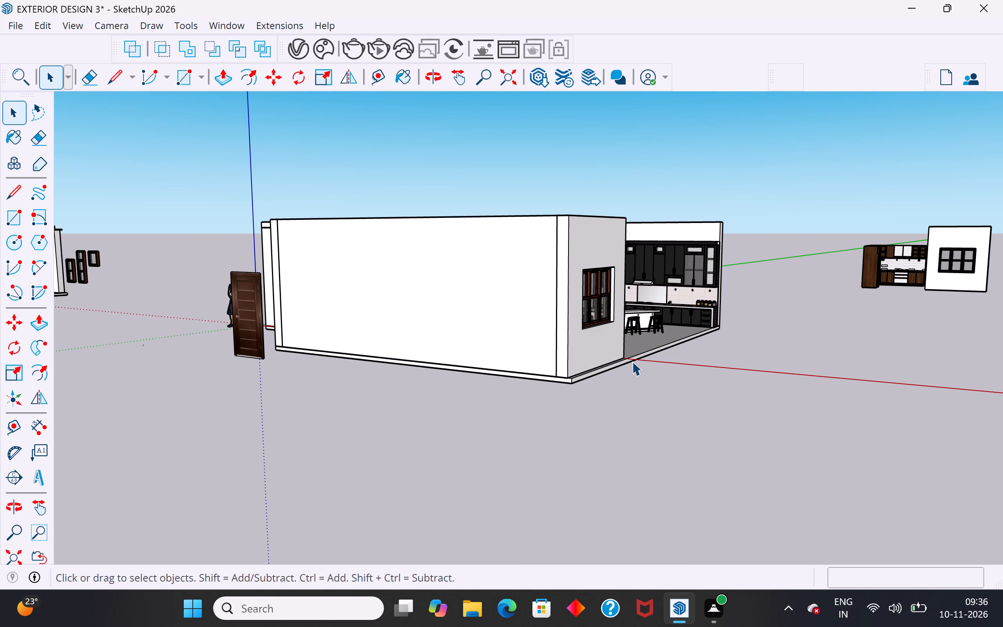
Group all the connected faces and edges of the floor slab inside its existing group, and close it.
{"action": "scroll", "coordinate": [632, 361], "scroll_direction": "up", "scroll_amount": 11}
{"action": "triple_click", "coordinate": [639, 348]}
{"action": "left_click", "coordinate": [639, 348]}
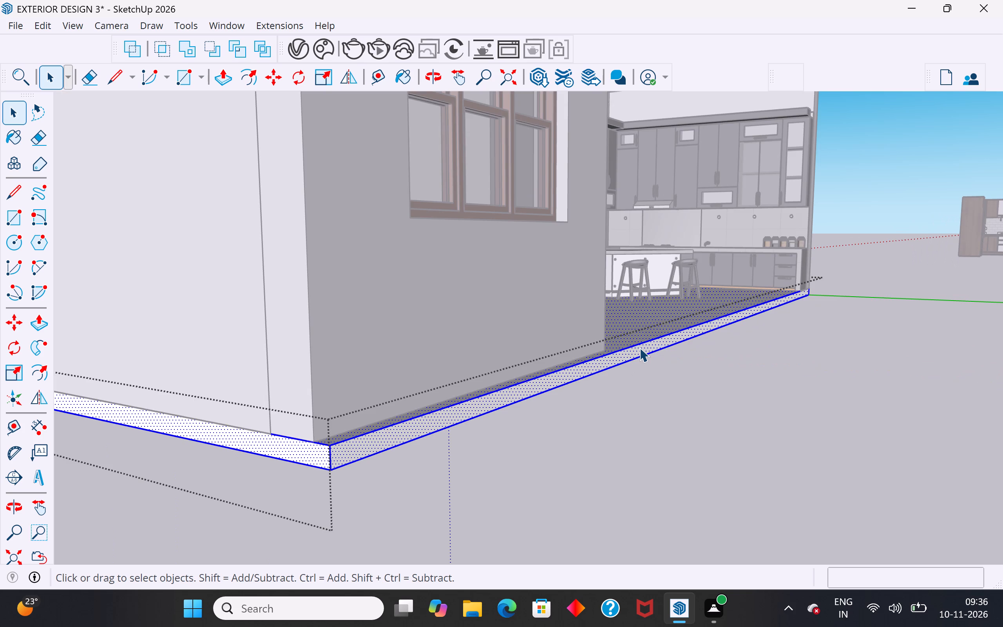
{"action": "left_click", "coordinate": [639, 348]}
{"action": "right_click", "coordinate": [639, 348]}
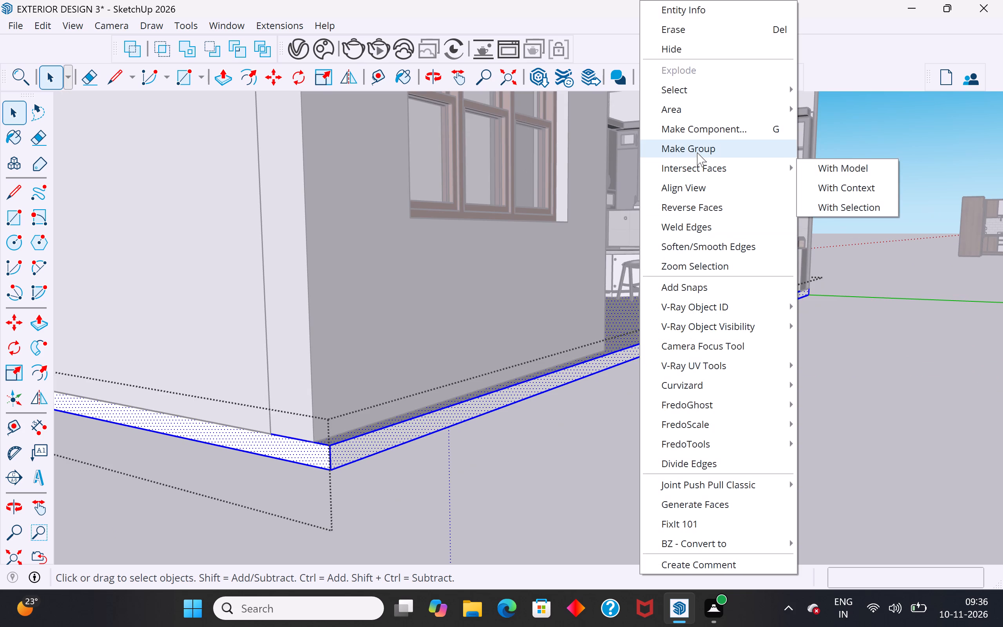
{"action": "left_click", "coordinate": [697, 152]}
{"action": "left_click", "coordinate": [647, 414]}
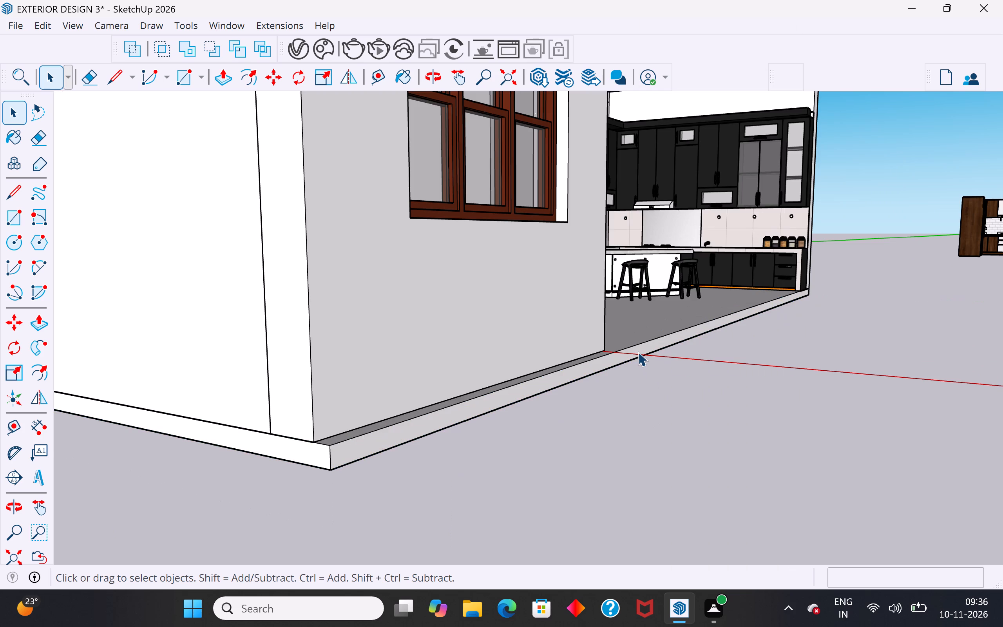
Scale the whole floor slab by about 1.25 along the green axis so it extends beyond the house's open front side.
{"action": "left_click", "coordinate": [638, 352]}
{"action": "key", "text": "s"}
{"action": "middle_click_drag", "start_coordinate": [717, 341], "coordinate": [759, 344]}
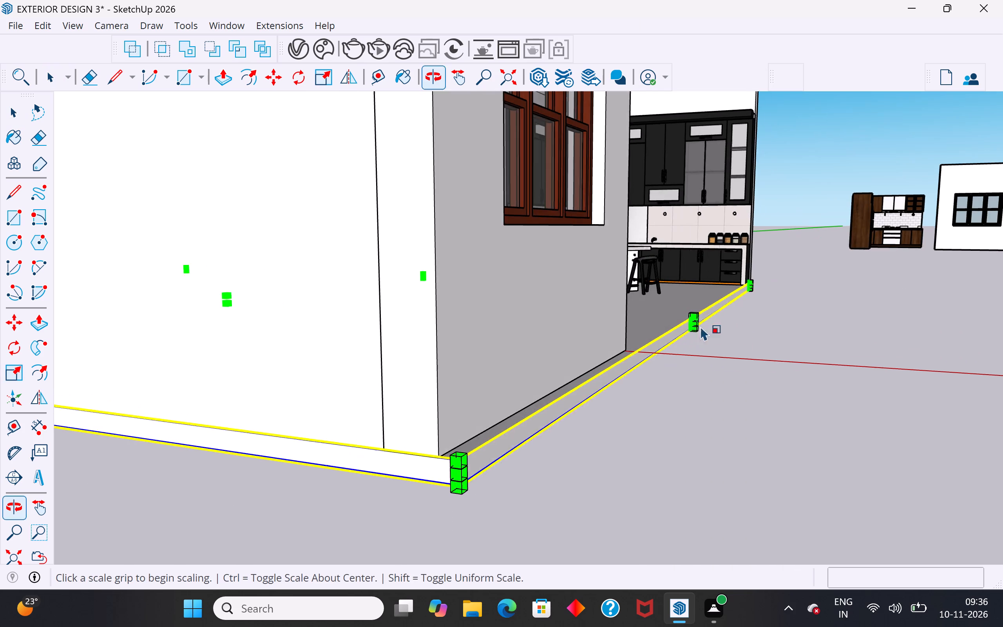
{"action": "scroll", "coordinate": [684, 314], "scroll_direction": "up", "scroll_amount": 9}
{"action": "left_click", "coordinate": [700, 326]}
{"action": "scroll", "coordinate": [866, 352], "scroll_direction": "down", "scroll_amount": 12}
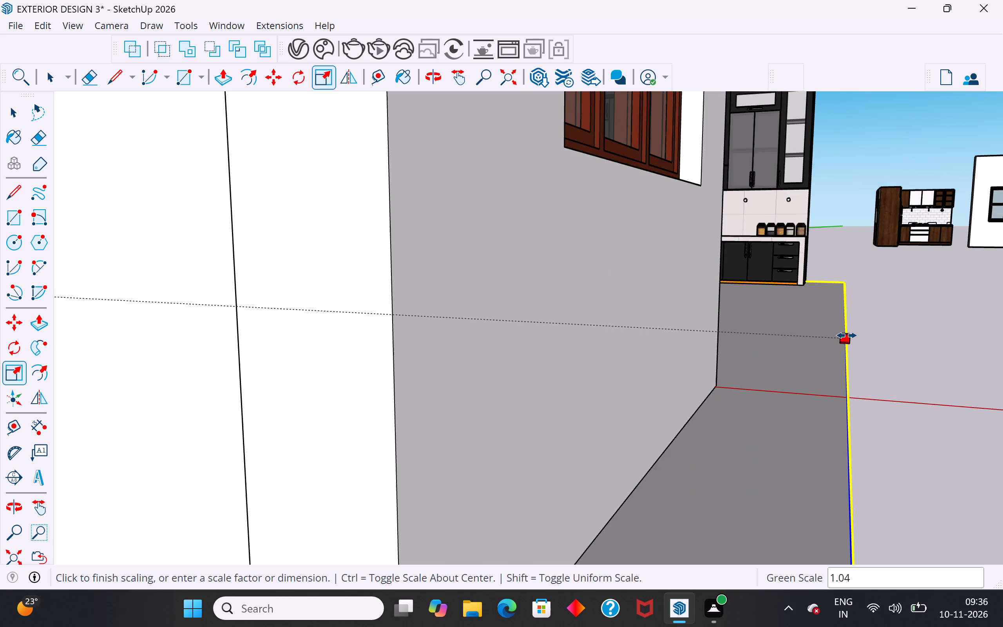
{"action": "scroll", "coordinate": [847, 335], "scroll_direction": "down", "scroll_amount": 10}
{"action": "scroll", "coordinate": [996, 344], "scroll_direction": "down", "scroll_amount": 3}
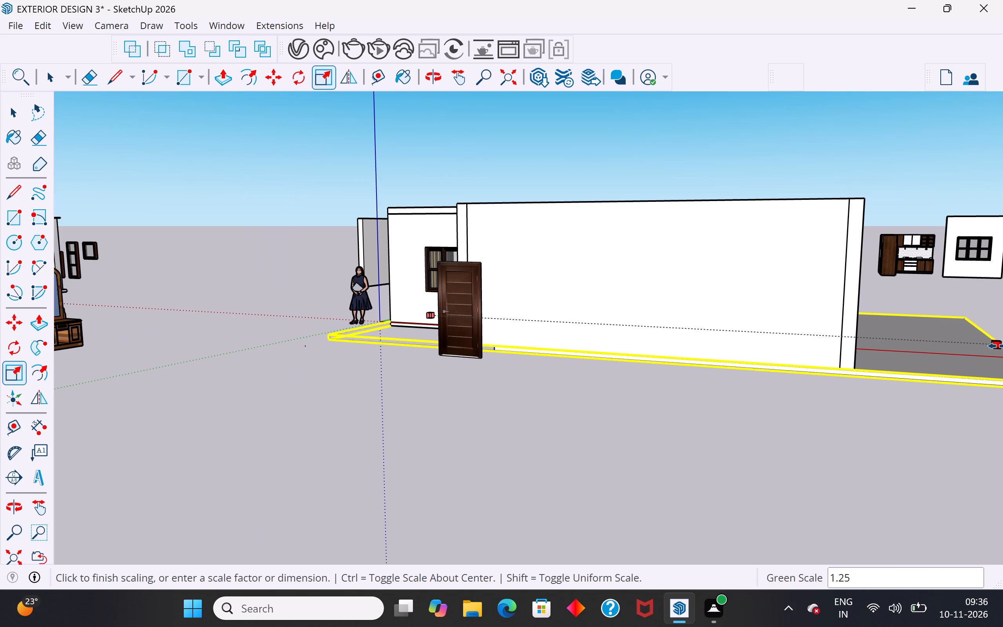
{"action": "left_click", "coordinate": [1002, 347]}
{"action": "left_click", "coordinate": [19, 115]}
{"action": "left_click", "coordinate": [159, 250]}
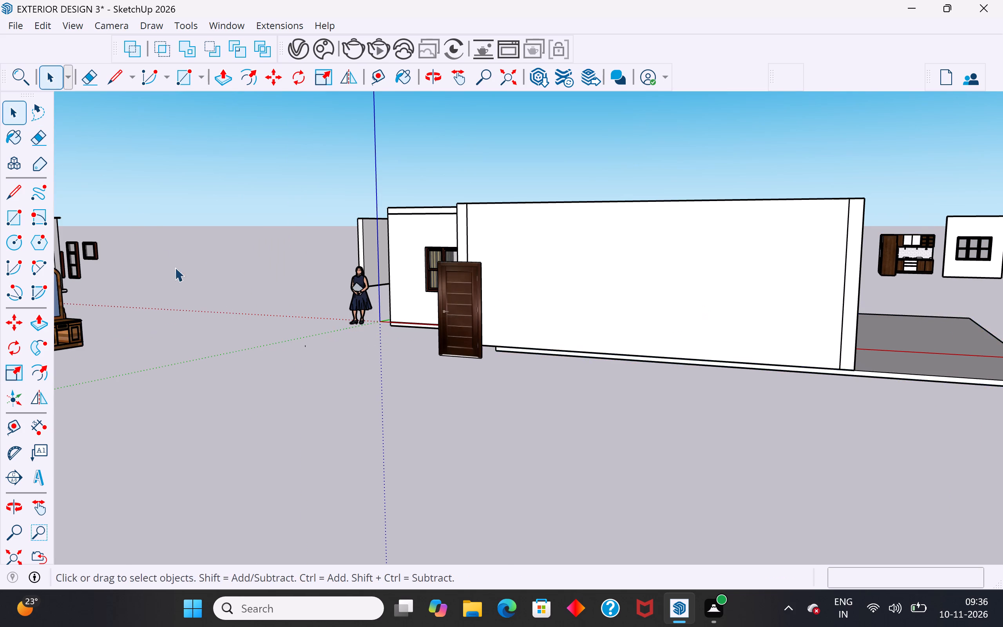
{"action": "scroll", "coordinate": [293, 384], "scroll_direction": "down", "scroll_amount": 5}
{"action": "middle_click_drag", "start_coordinate": [530, 414], "coordinate": [244, 552]}
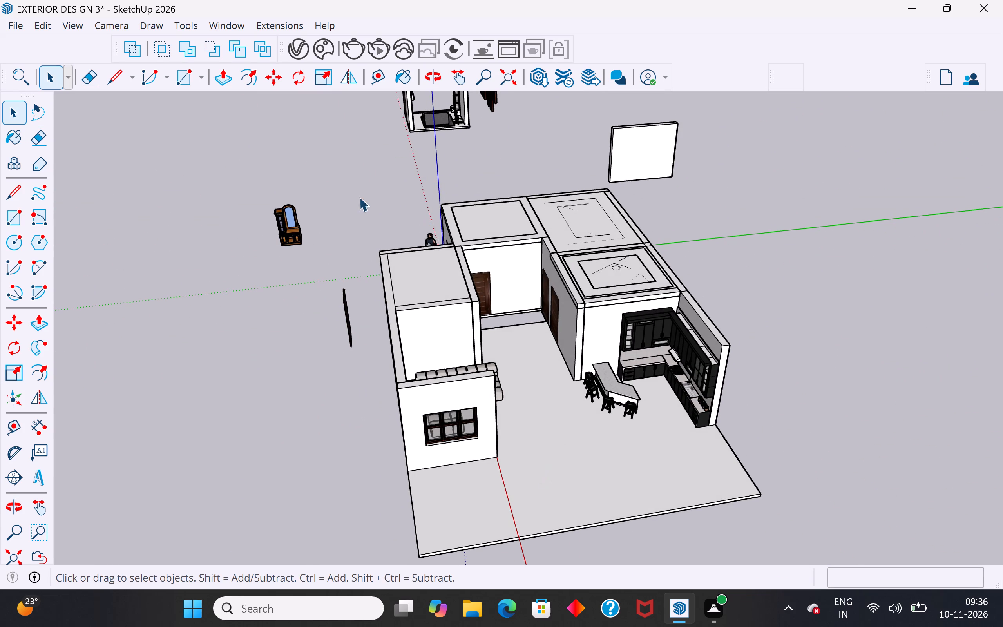
Search 3D Warehouse models for "dinning" in place of the earlier sofa search.
{"action": "left_click", "coordinate": [226, 27]}
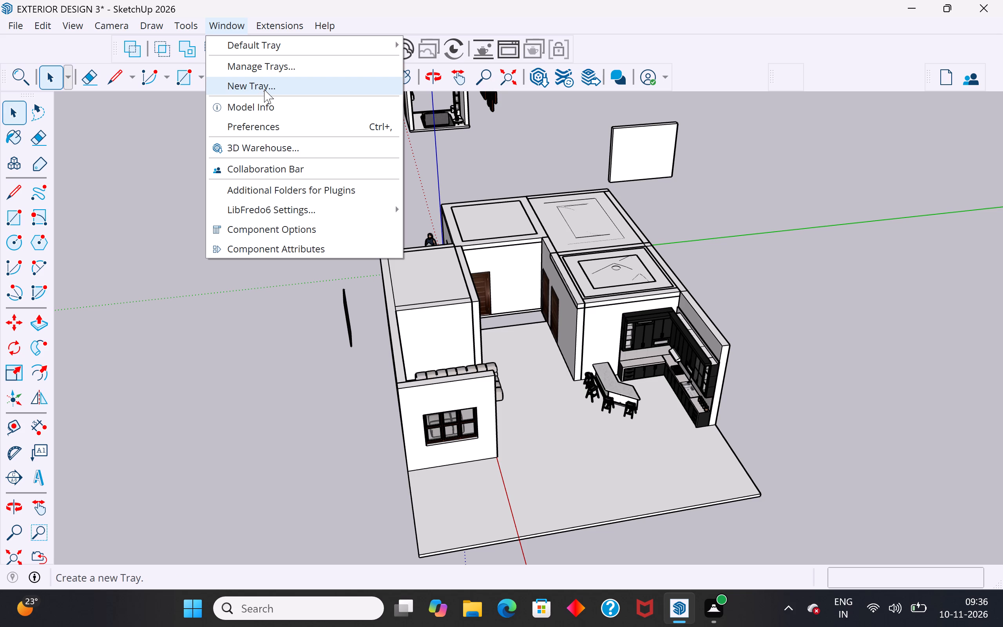
{"action": "left_click", "coordinate": [277, 144]}
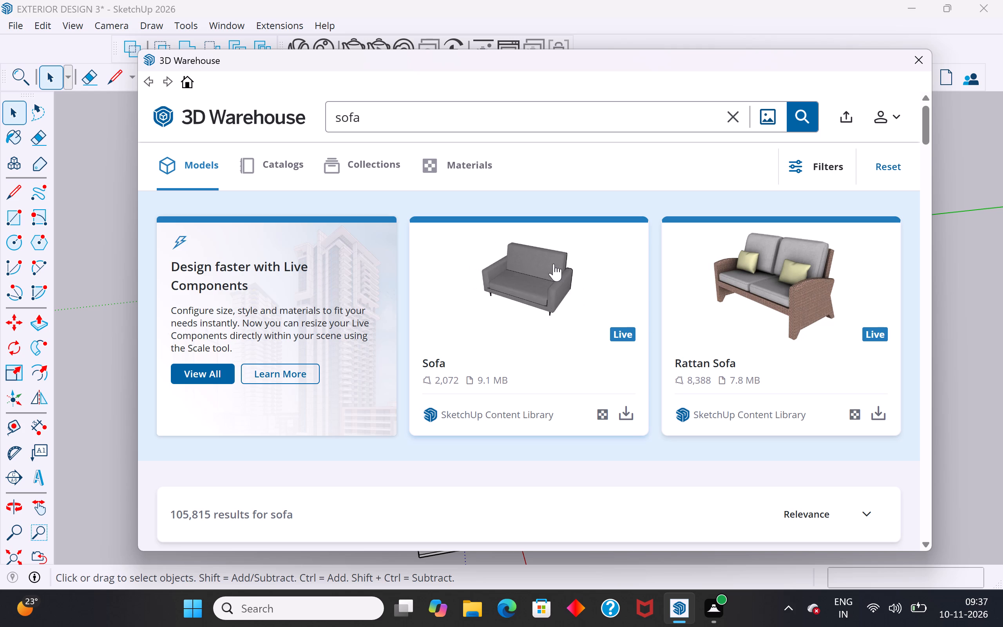
{"action": "scroll", "coordinate": [521, 382], "scroll_direction": "down", "scroll_amount": 6}
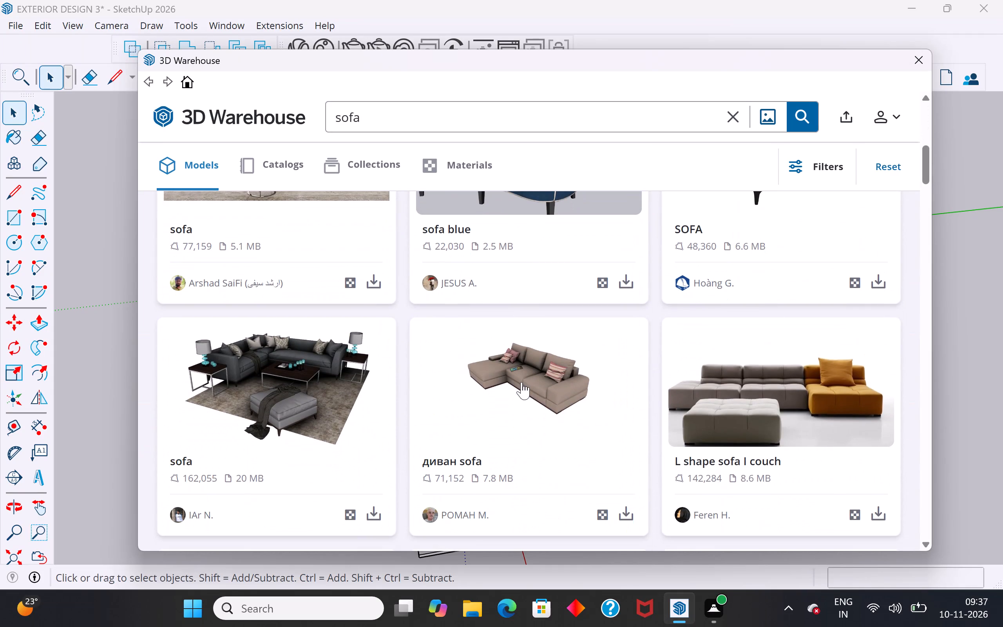
{"action": "left_click", "coordinate": [454, 121]}
{"action": "key", "text": "BackSpace"}
{"action": "key", "text": "BackSpace"}
{"action": "key", "text": "BackSpace"}
{"action": "key", "text": "BackSpace"}
{"action": "key", "text": "BackSpace"}
{"action": "key", "text": "BackSpace"}
{"action": "key", "text": "BackSpace"}
{"action": "key", "text": "BackSpace"}
{"action": "key", "text": "BackSpace"}
{"action": "key", "text": "BackSpace"}
{"action": "key", "text": "BackSpace"}
{"action": "type", "text": "dinning"}
{"action": "key", "text": "space"}
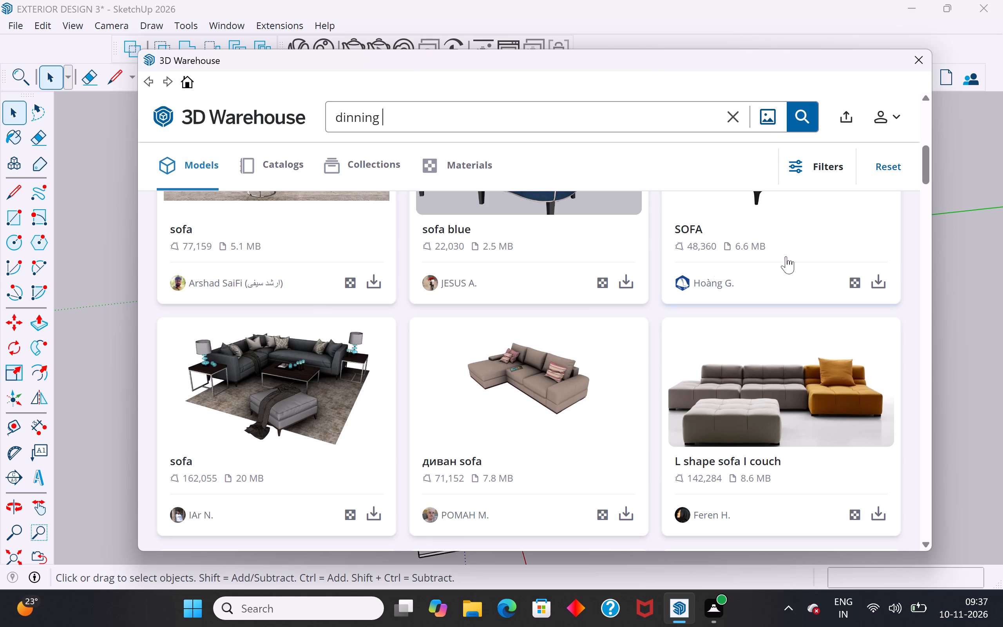
{"action": "left_click", "coordinate": [797, 119]}
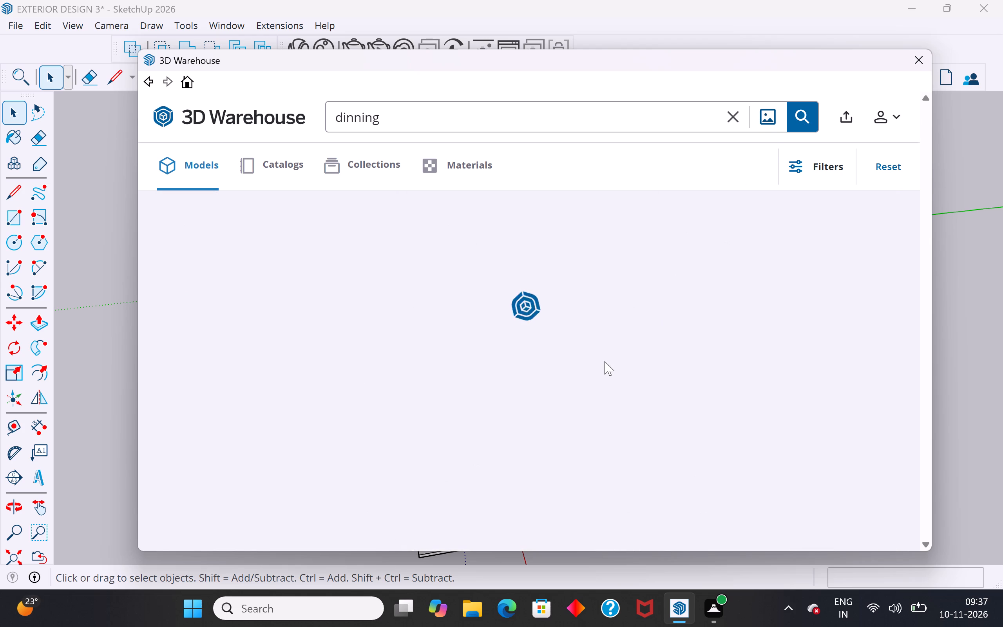